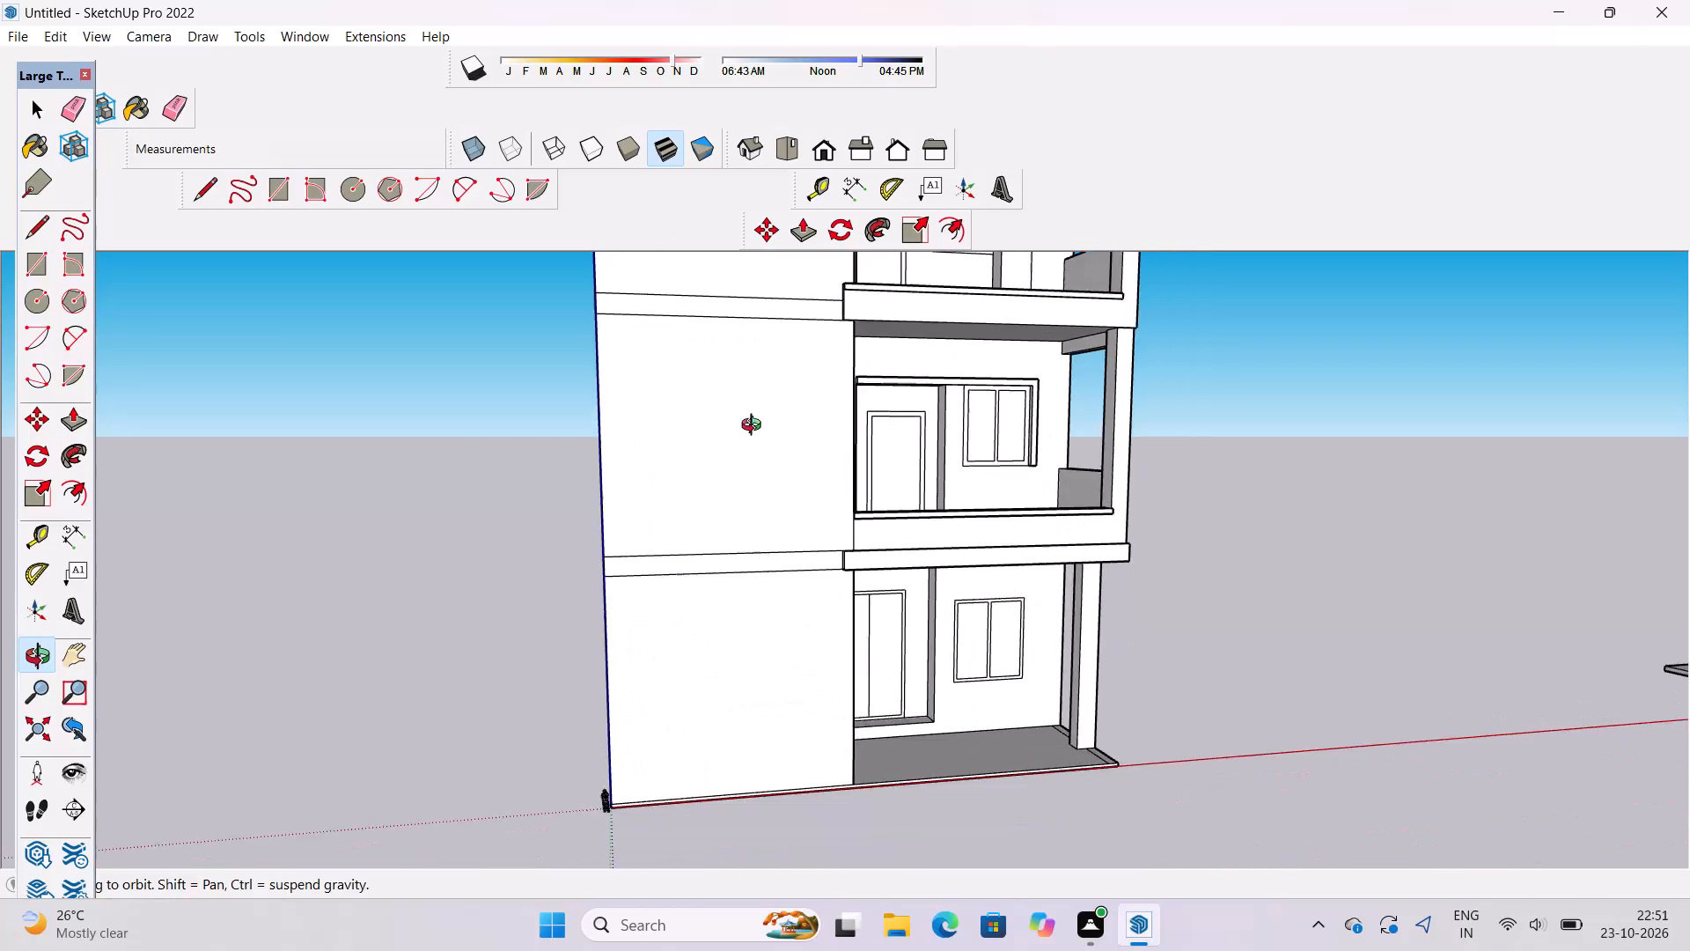
Erase the floor-level seam lines across the blank front wall, including the short leftover stub at its outer corner.
left_click_drag(759, 438, 822, 549)
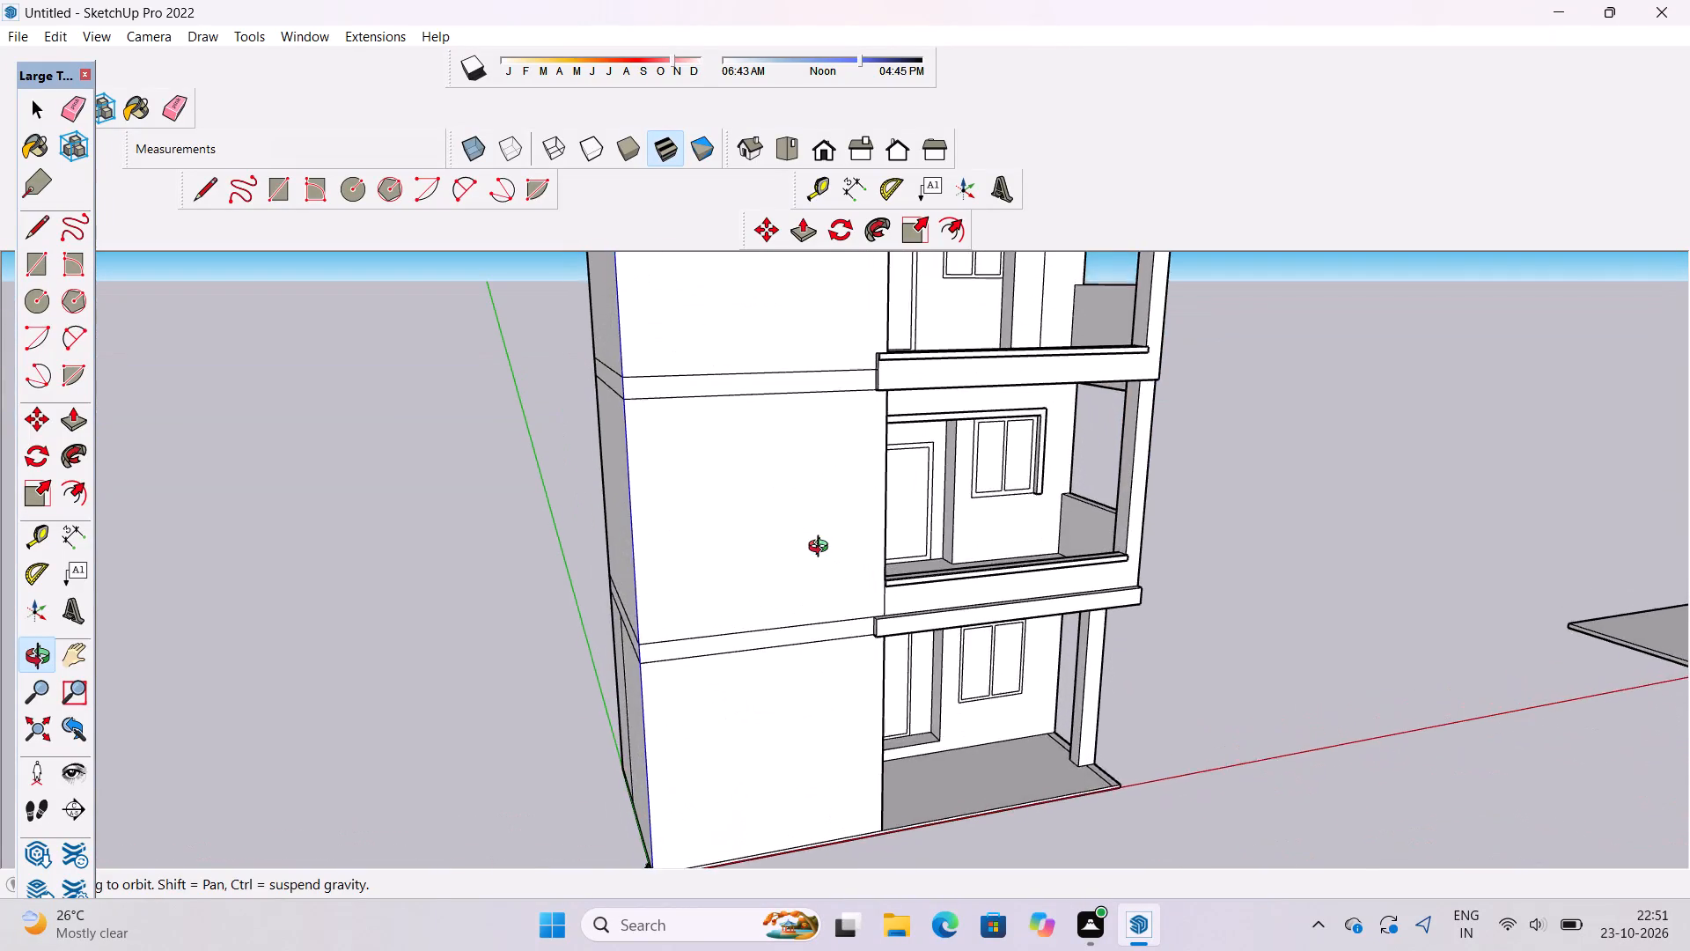
scroll(822, 549, "down", 5)
key("e")
left_click_drag(756, 398, 783, 636)
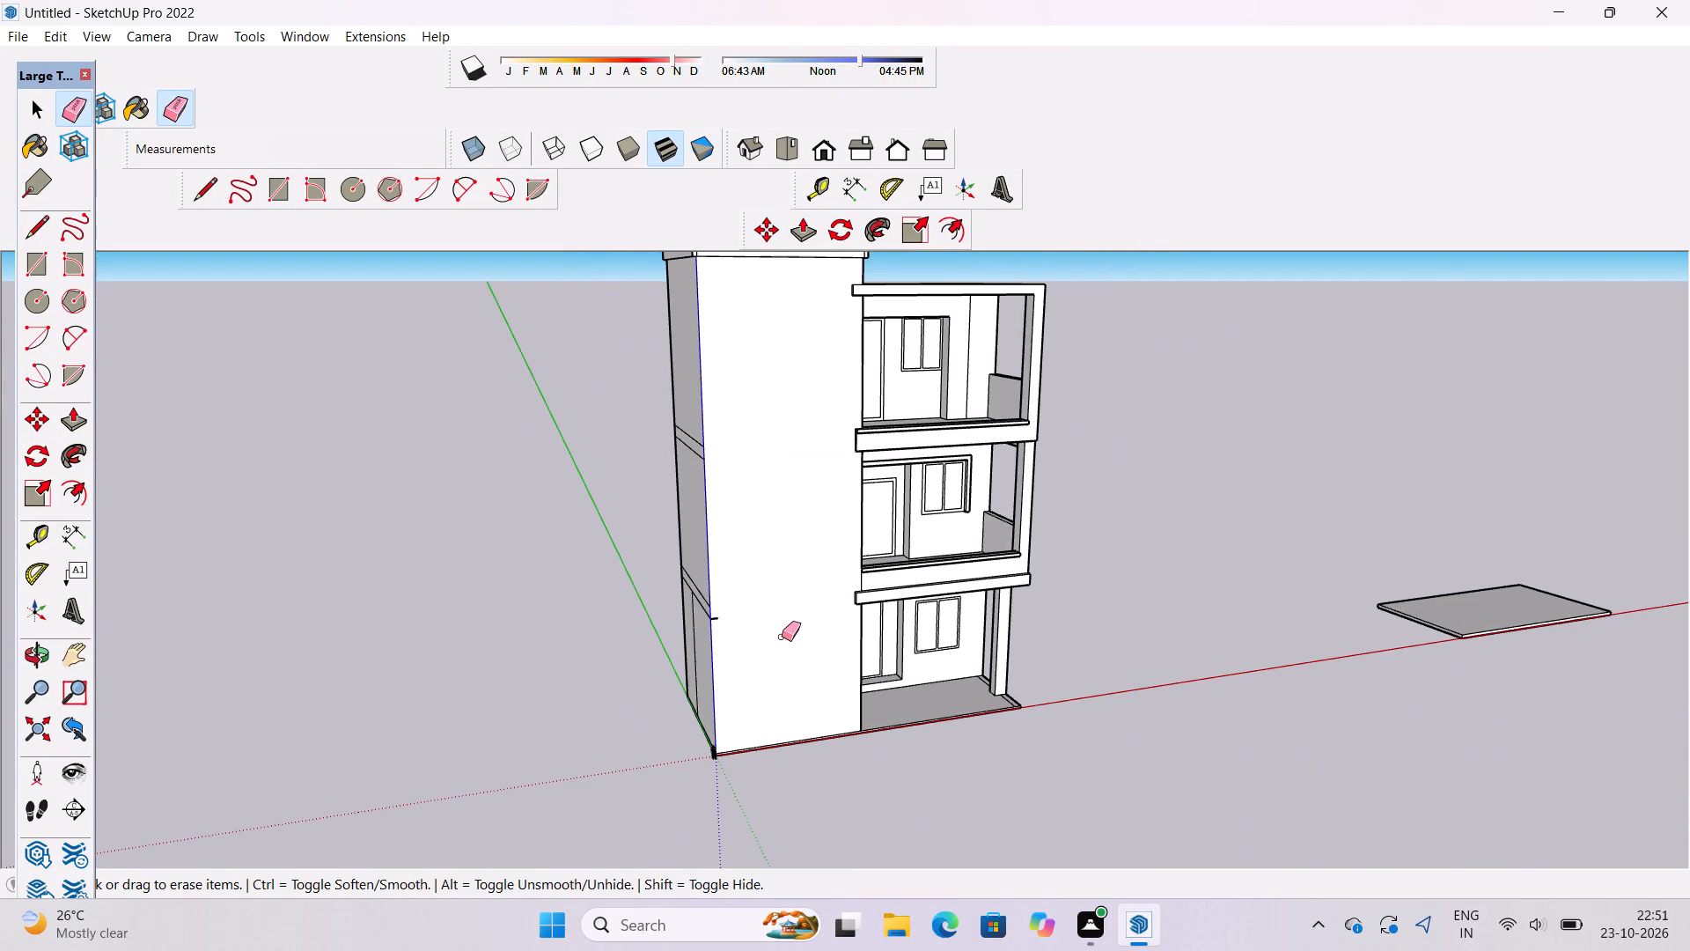
scroll(782, 636, "up", 4)
key("o")
left_click_drag(1003, 626, 415, 505)
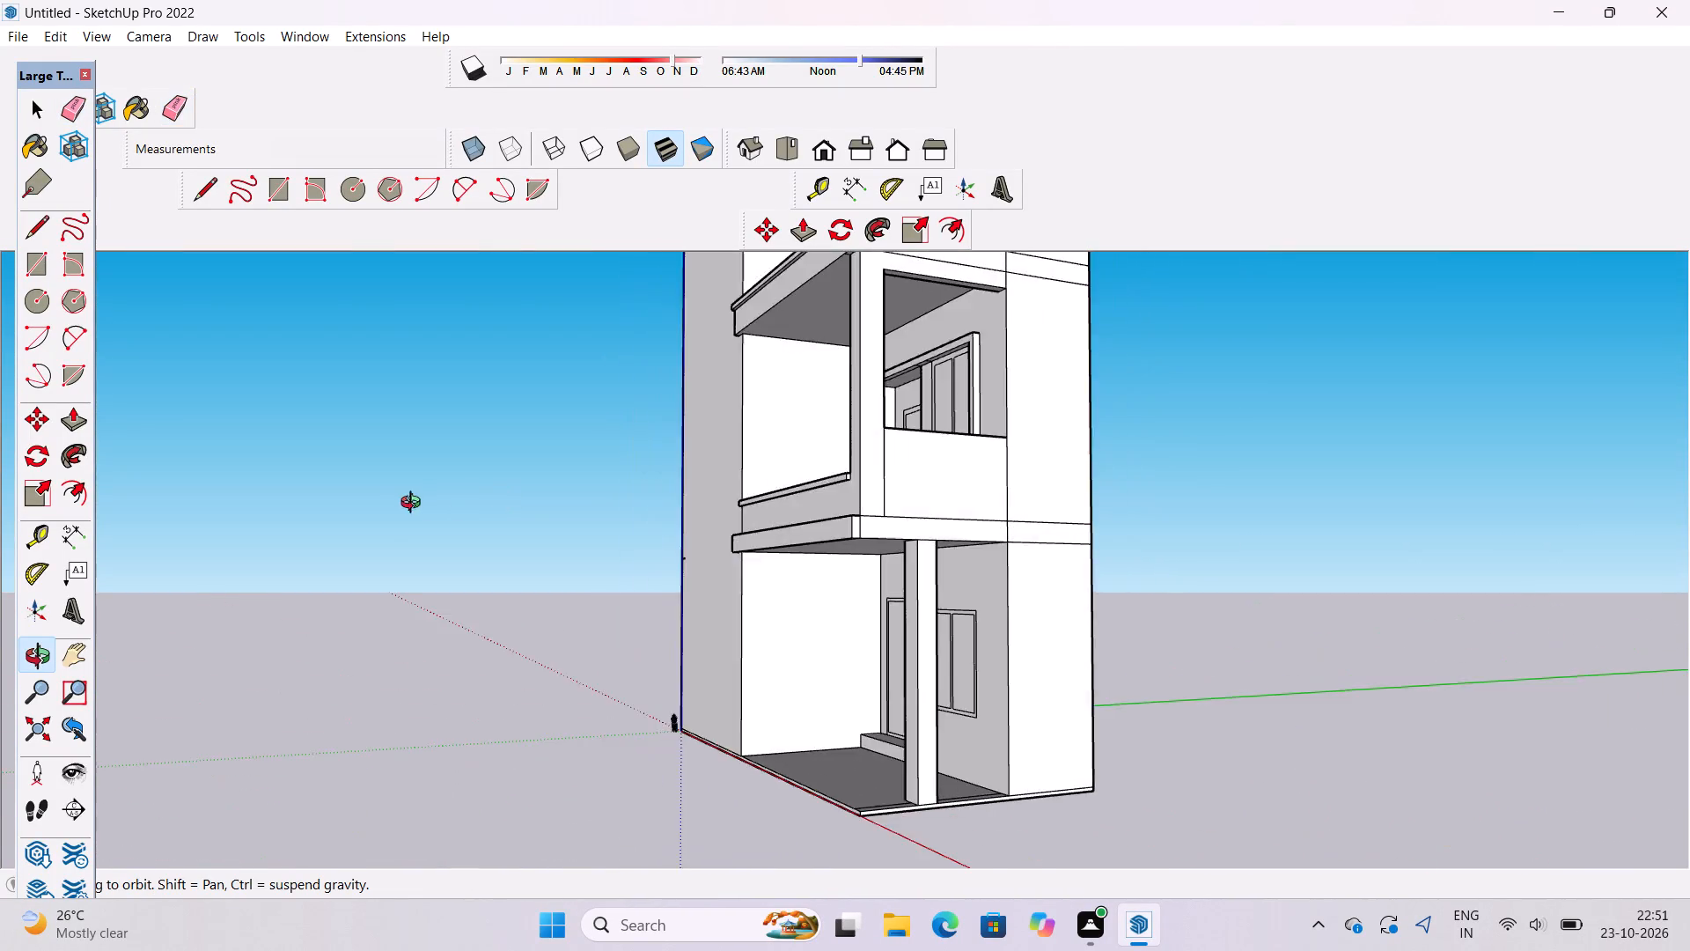
left_click_drag(415, 505, 1015, 543)
scroll(619, 580, "up", 4)
left_click_drag(775, 555, 682, 619, "shift")
key("e")
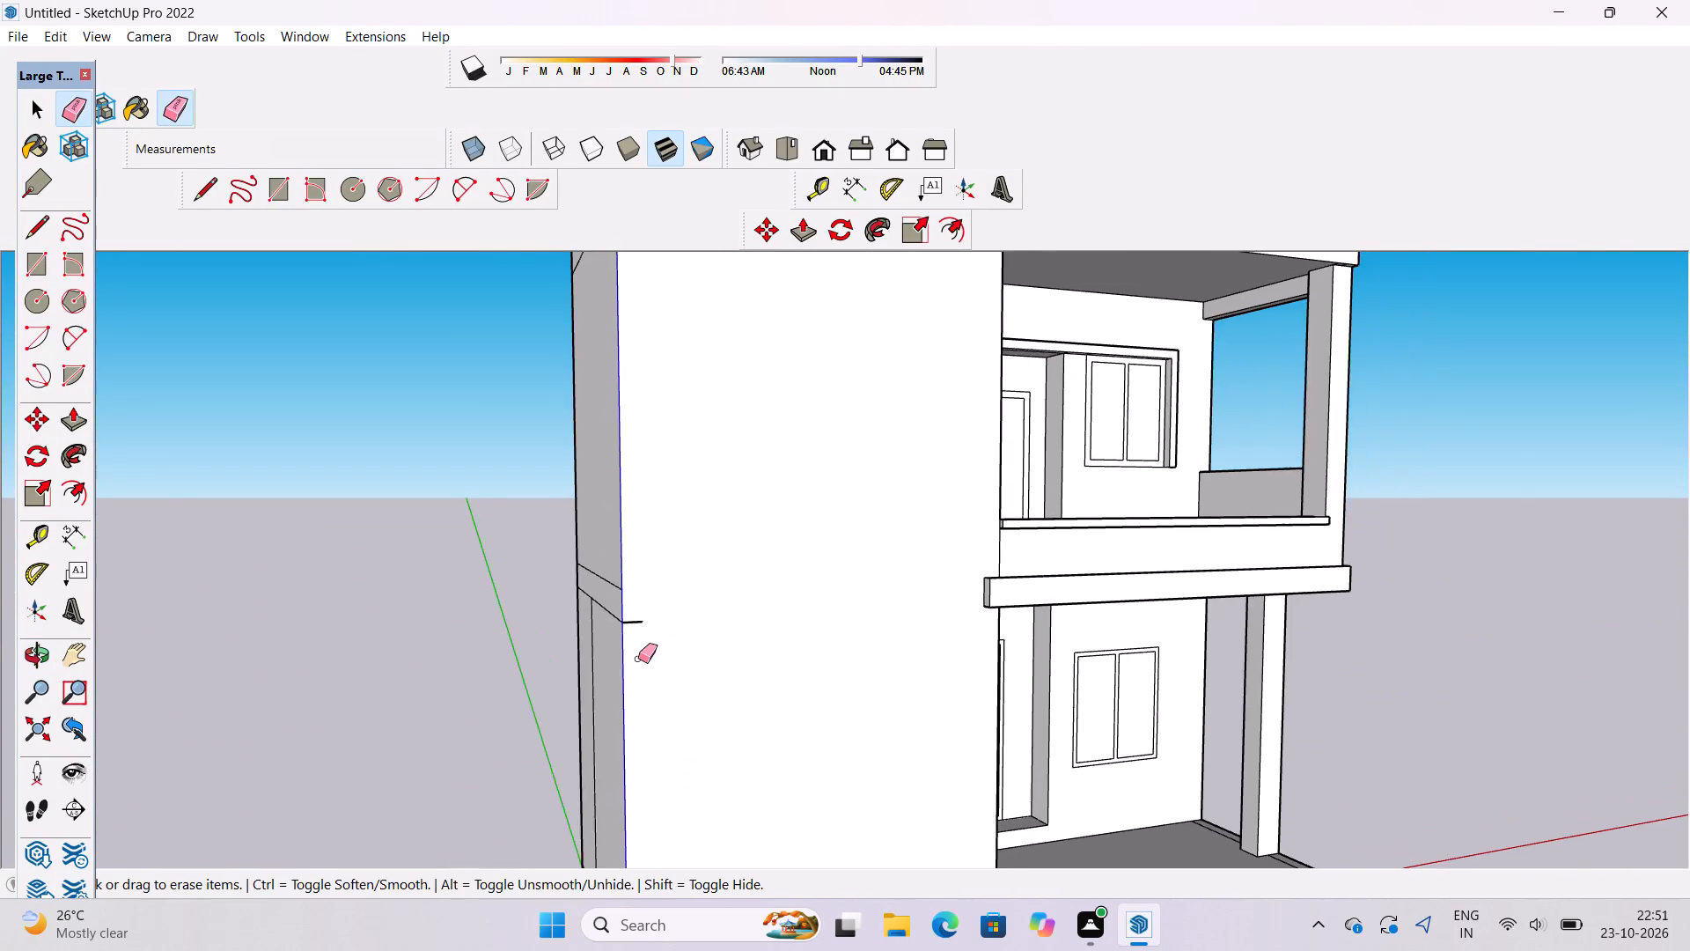
scroll(638, 659, "up", 10)
left_click_drag(638, 530, 629, 622)
Examine the whole building's front elevation, blank wall and stacked balconies from several distances and angles.
scroll(579, 615, "down", 14)
key("o")
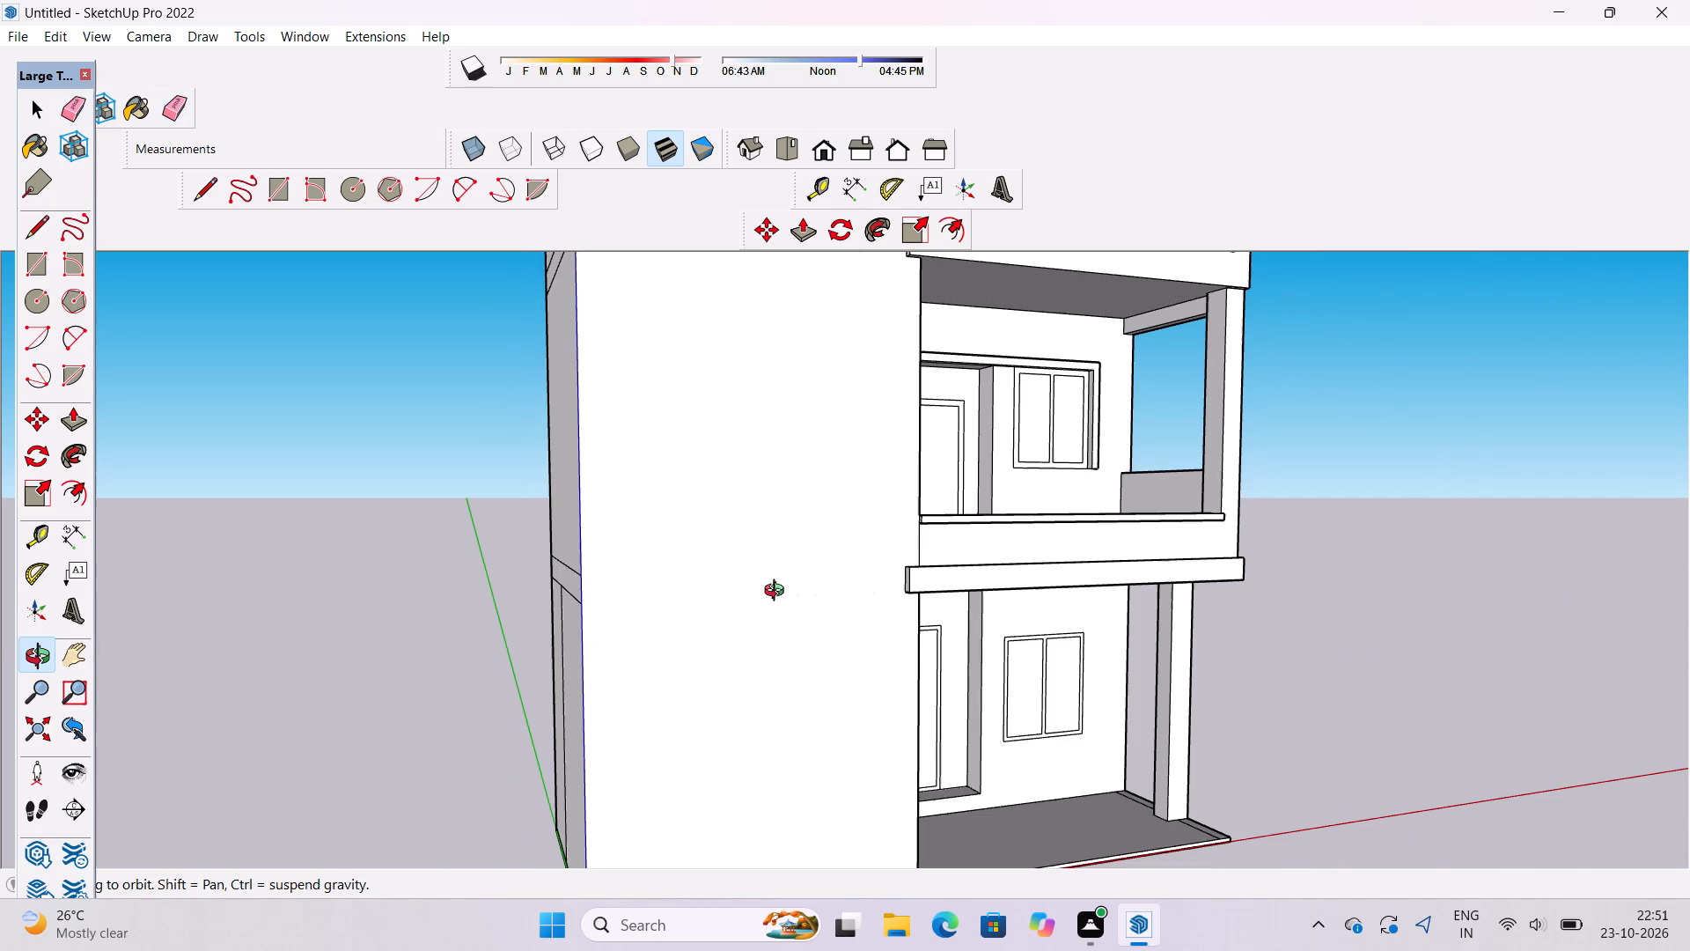
scroll(778, 593, "up", 2)
scroll(550, 550, "down", 7)
left_click_drag(912, 668, 628, 658)
scroll(636, 641, "down", 5)
left_click_drag(680, 660, 697, 692, "shift")
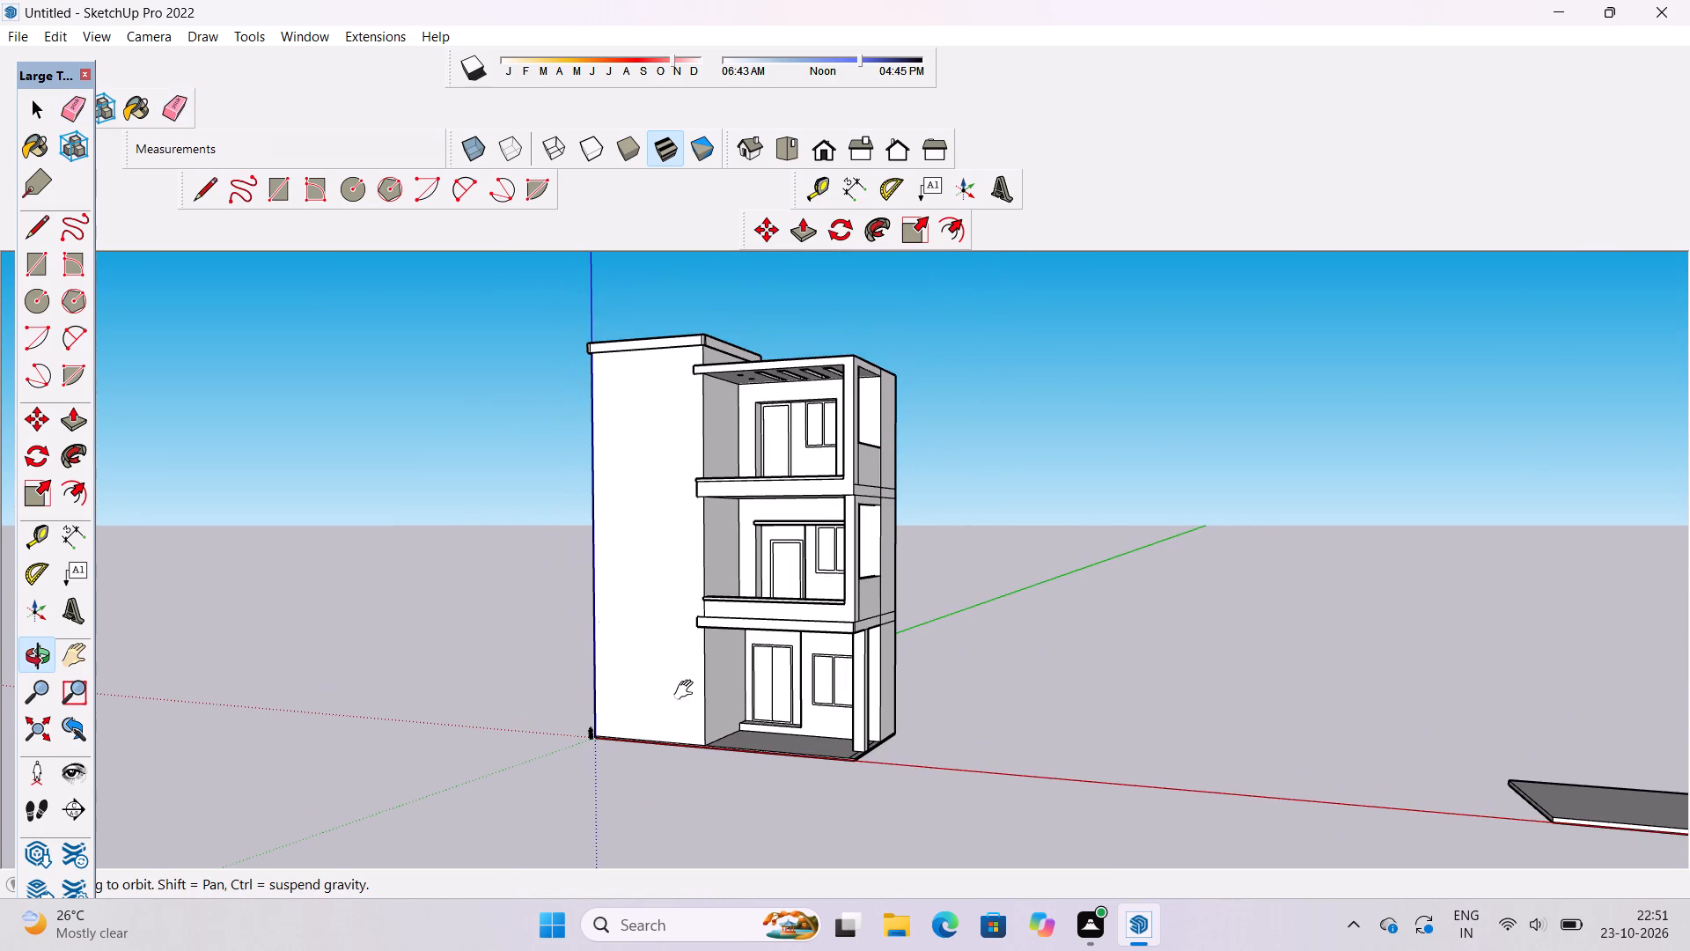
left_click_drag(656, 690, 665, 714, "shift")
left_click_drag(665, 714, 805, 721, "shift")
scroll(815, 726, "up", 4)
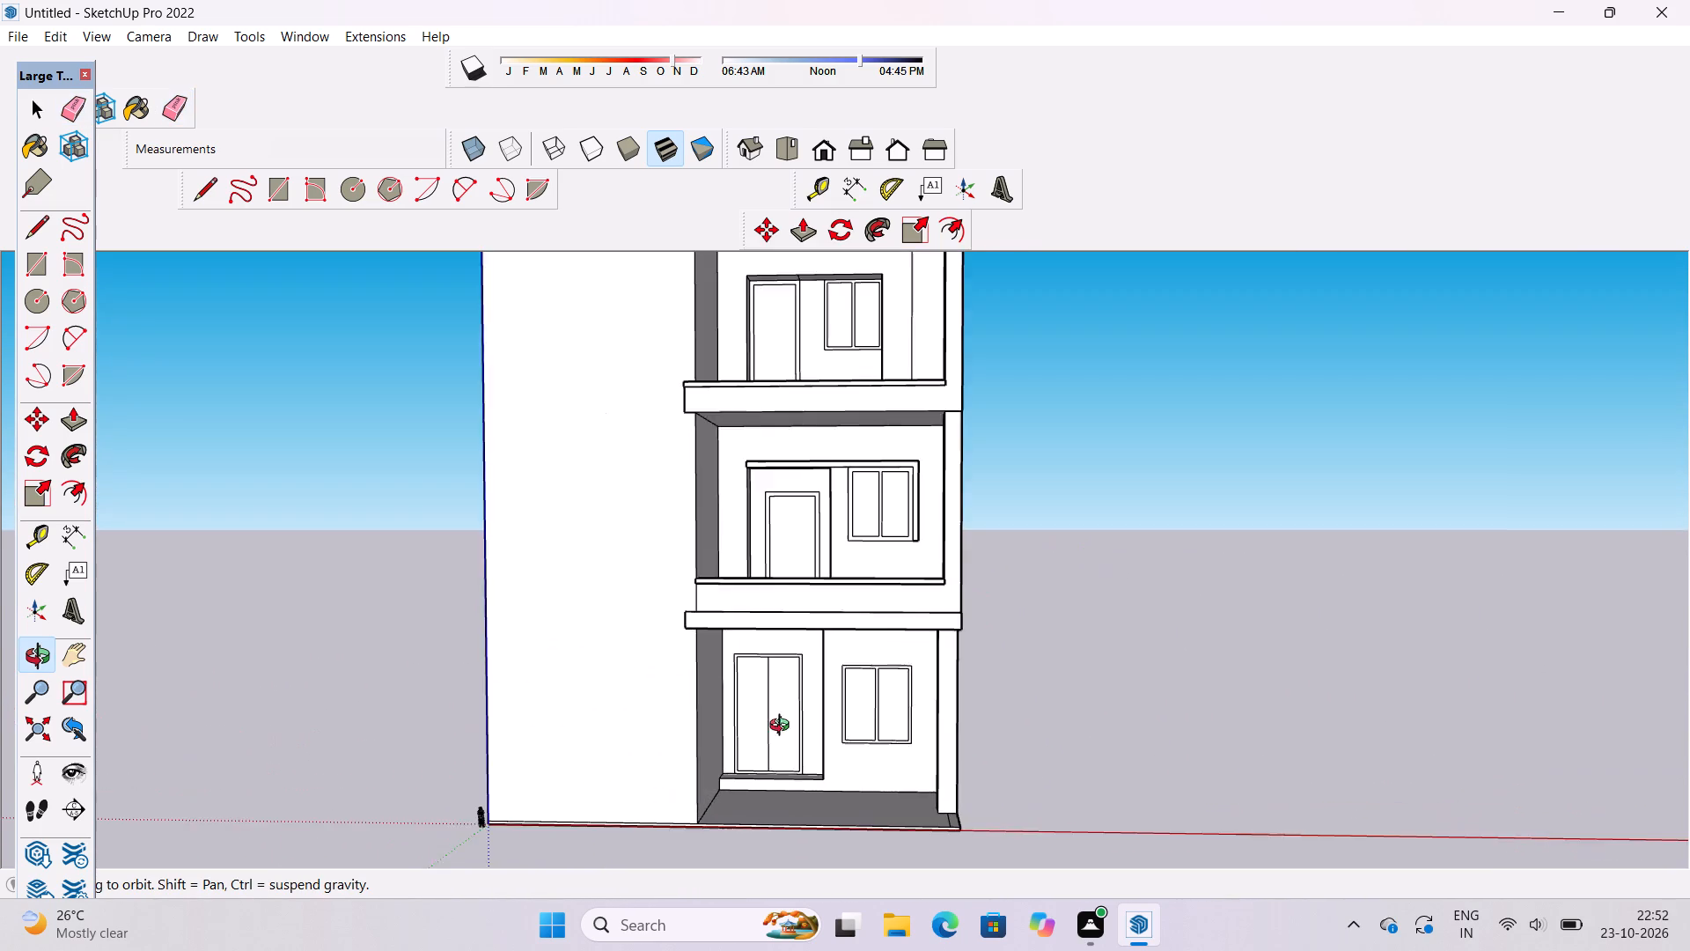
left_click_drag(781, 727, 838, 853)
scroll(768, 574, "down", 5)
left_click_drag(805, 574, 797, 624, "shift")
left_click_drag(778, 766, 768, 678, "shift")
left_click_drag(832, 586, 860, 689, "shift")
left_click_drag(862, 690, 773, 580)
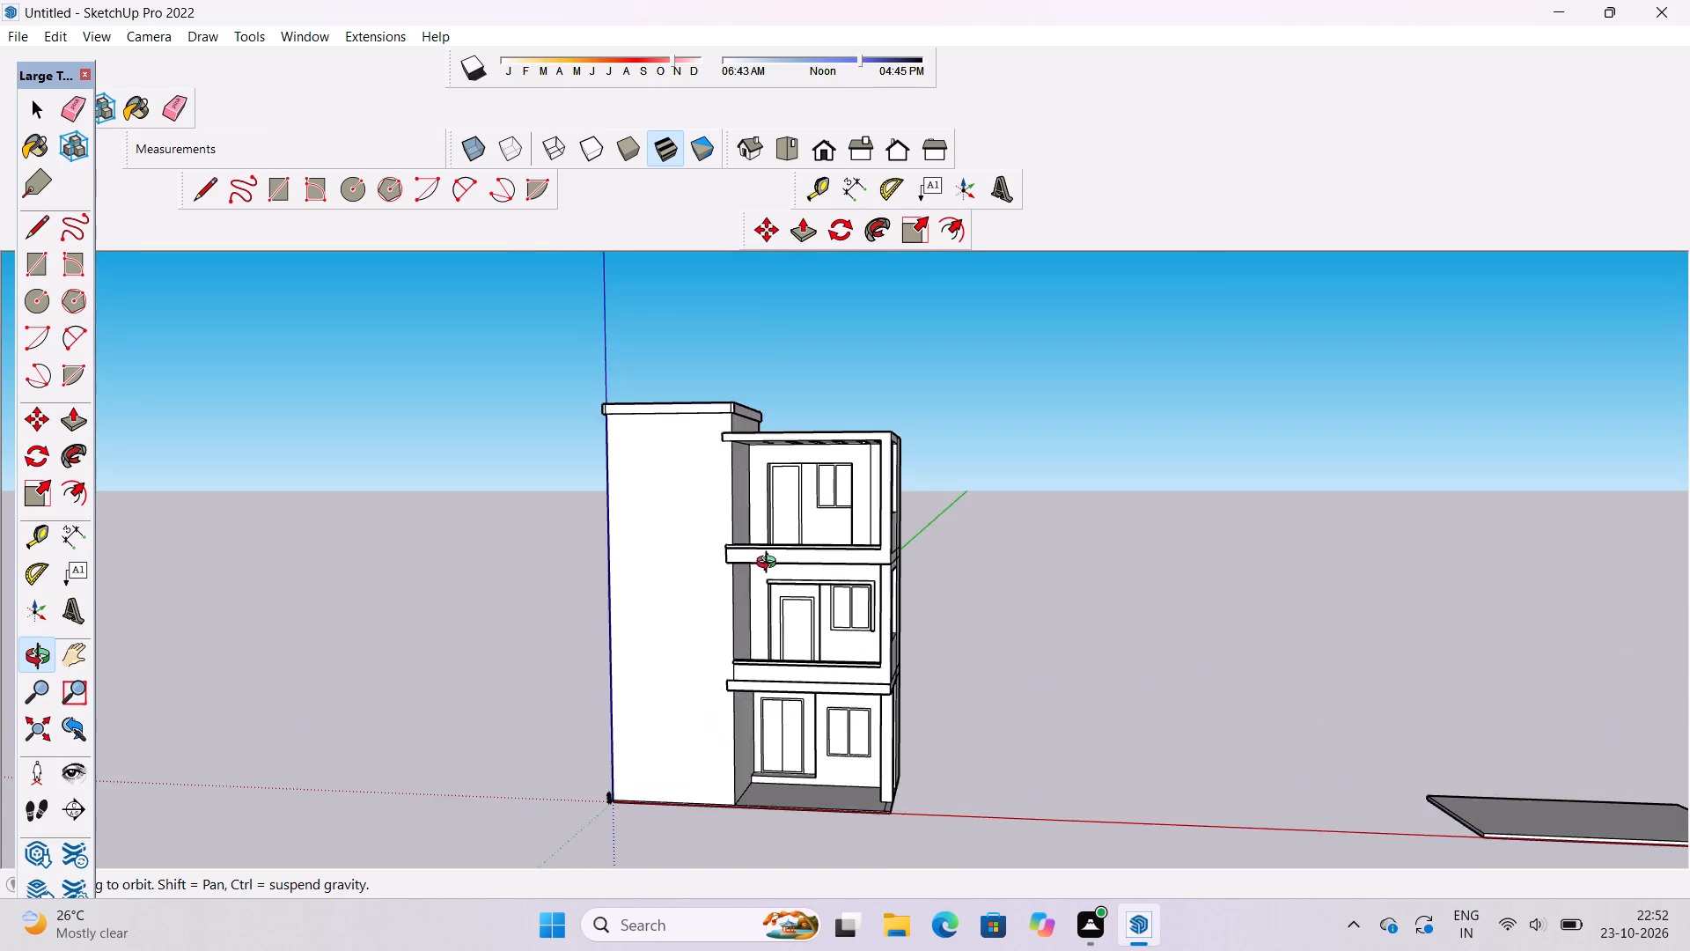
scroll(776, 569, "up", 5)
scroll(776, 569, "down", 4)
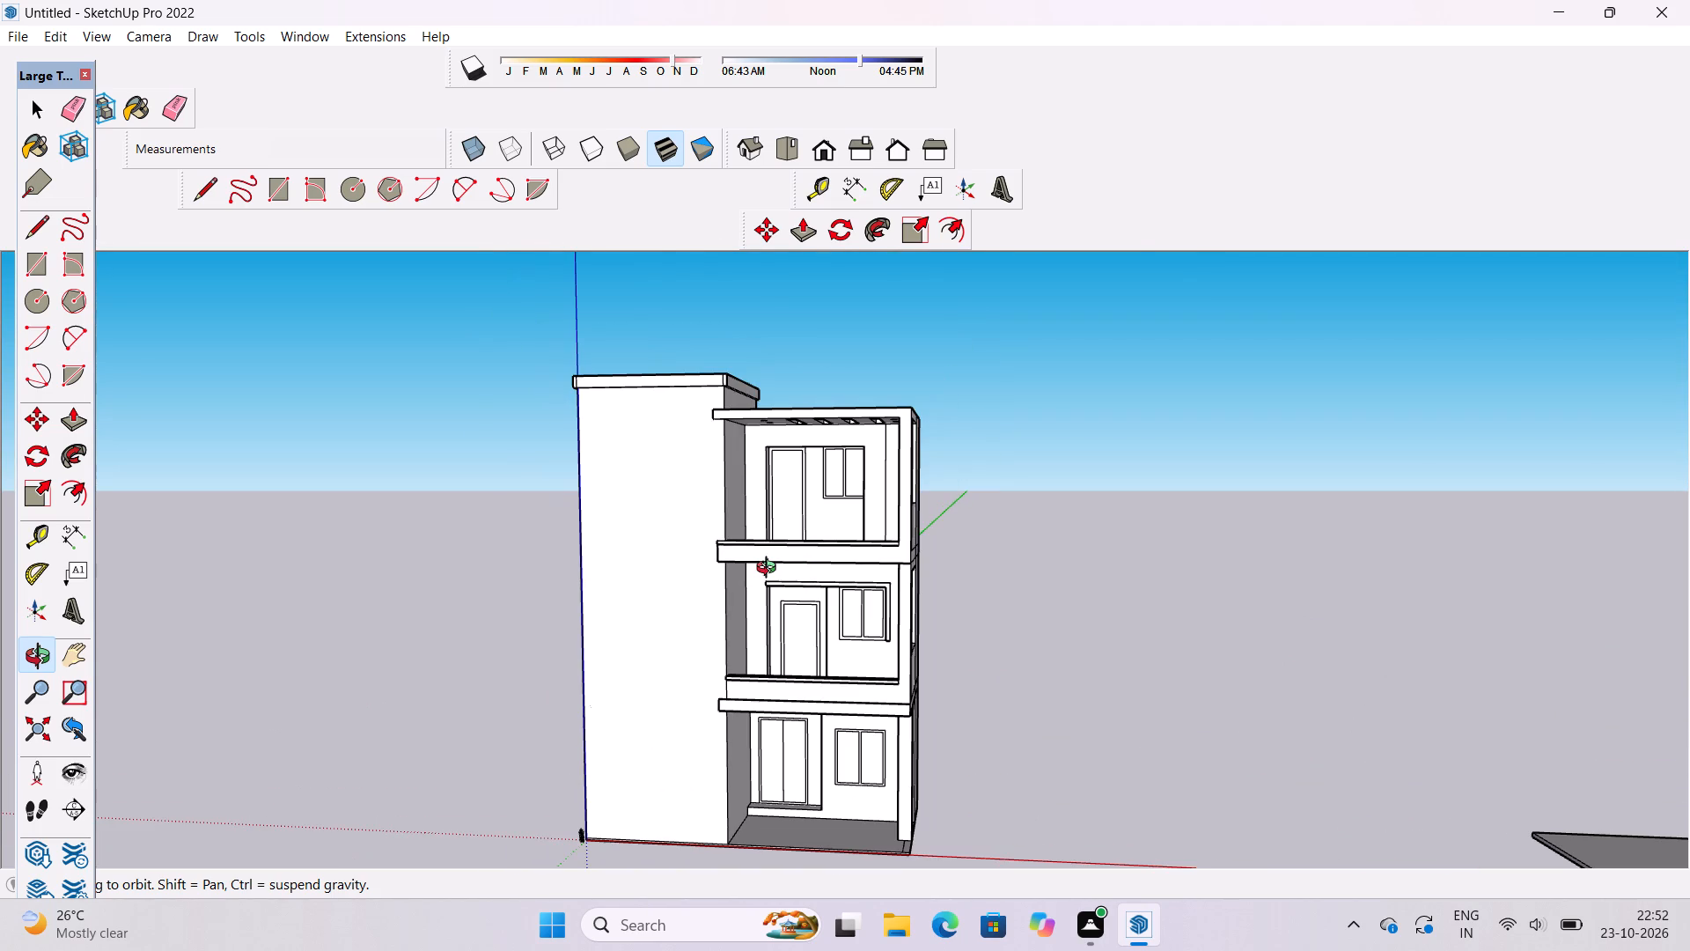
left_click_drag(770, 570, 774, 549, "shift")
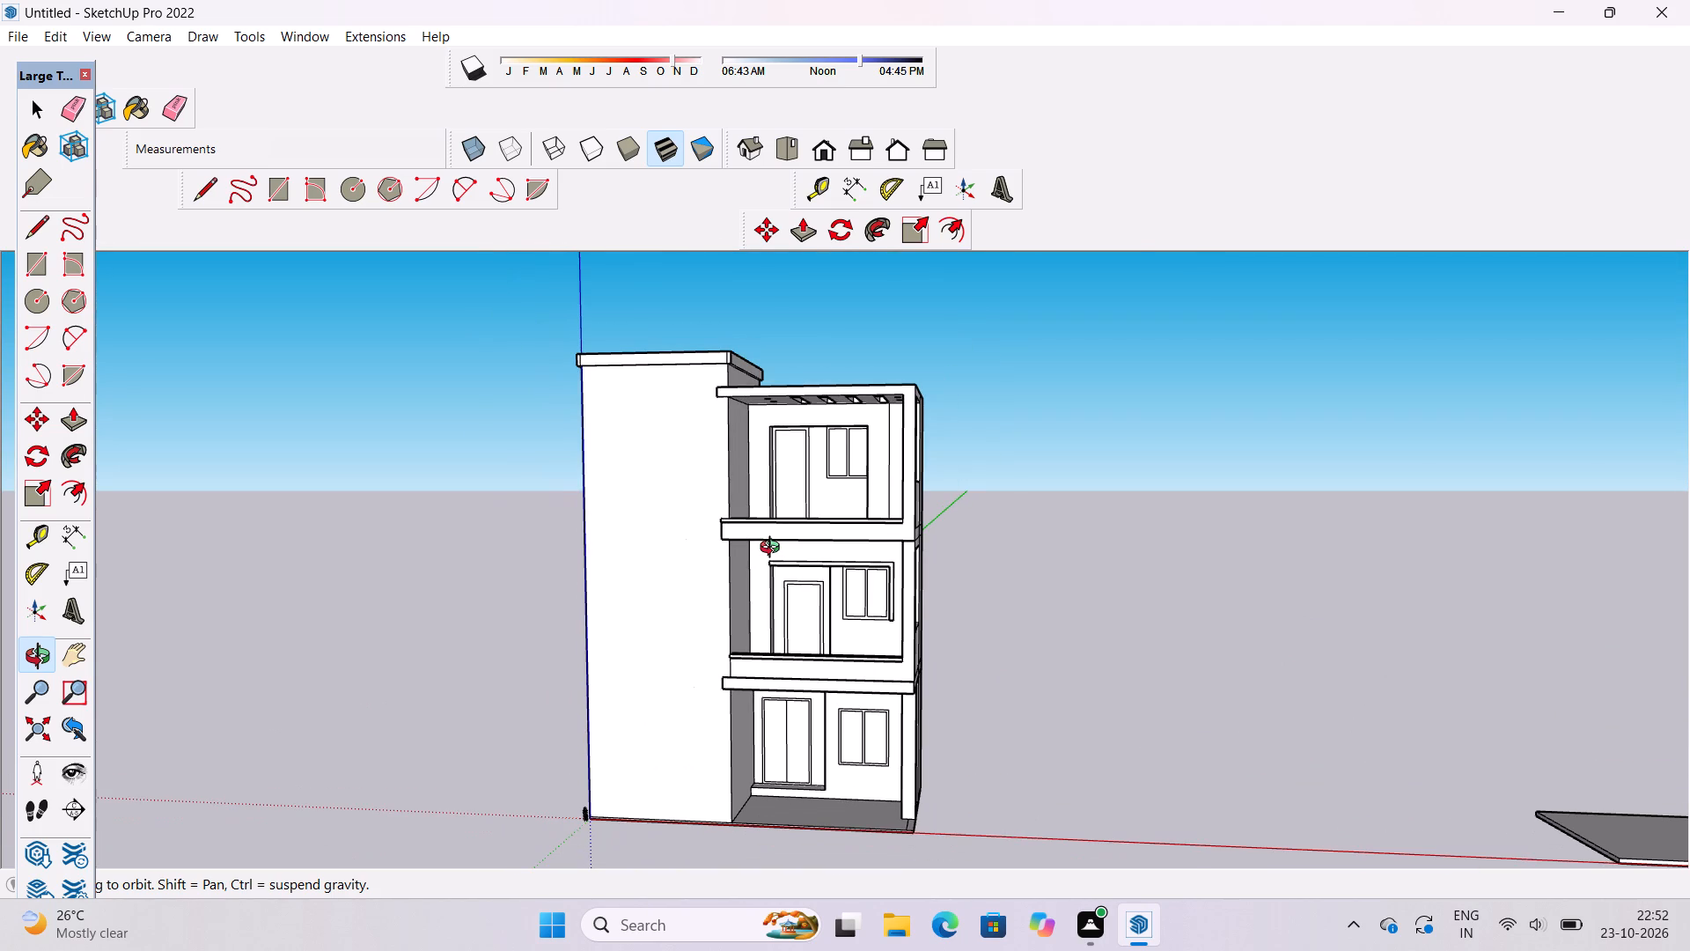
scroll(774, 549, "down", 2)
left_click_drag(769, 558, 780, 516, "shift")
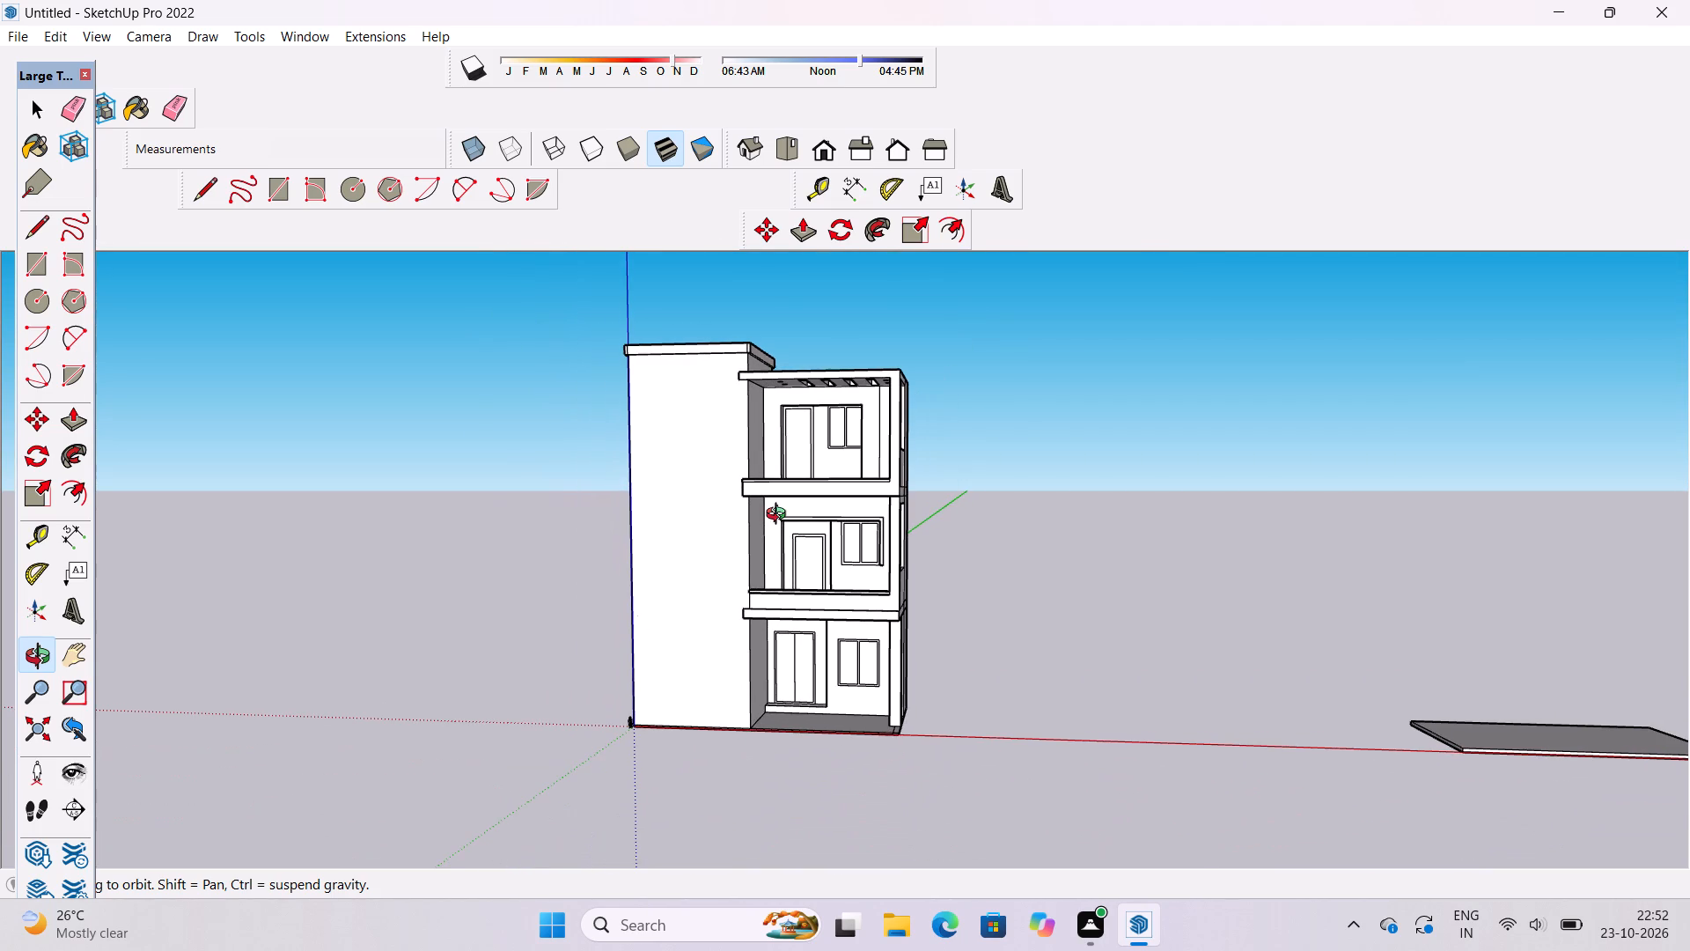
scroll(781, 521, "up", 3)
scroll(789, 492, "down", 4)
left_click_drag(788, 435, 795, 462, "shift")
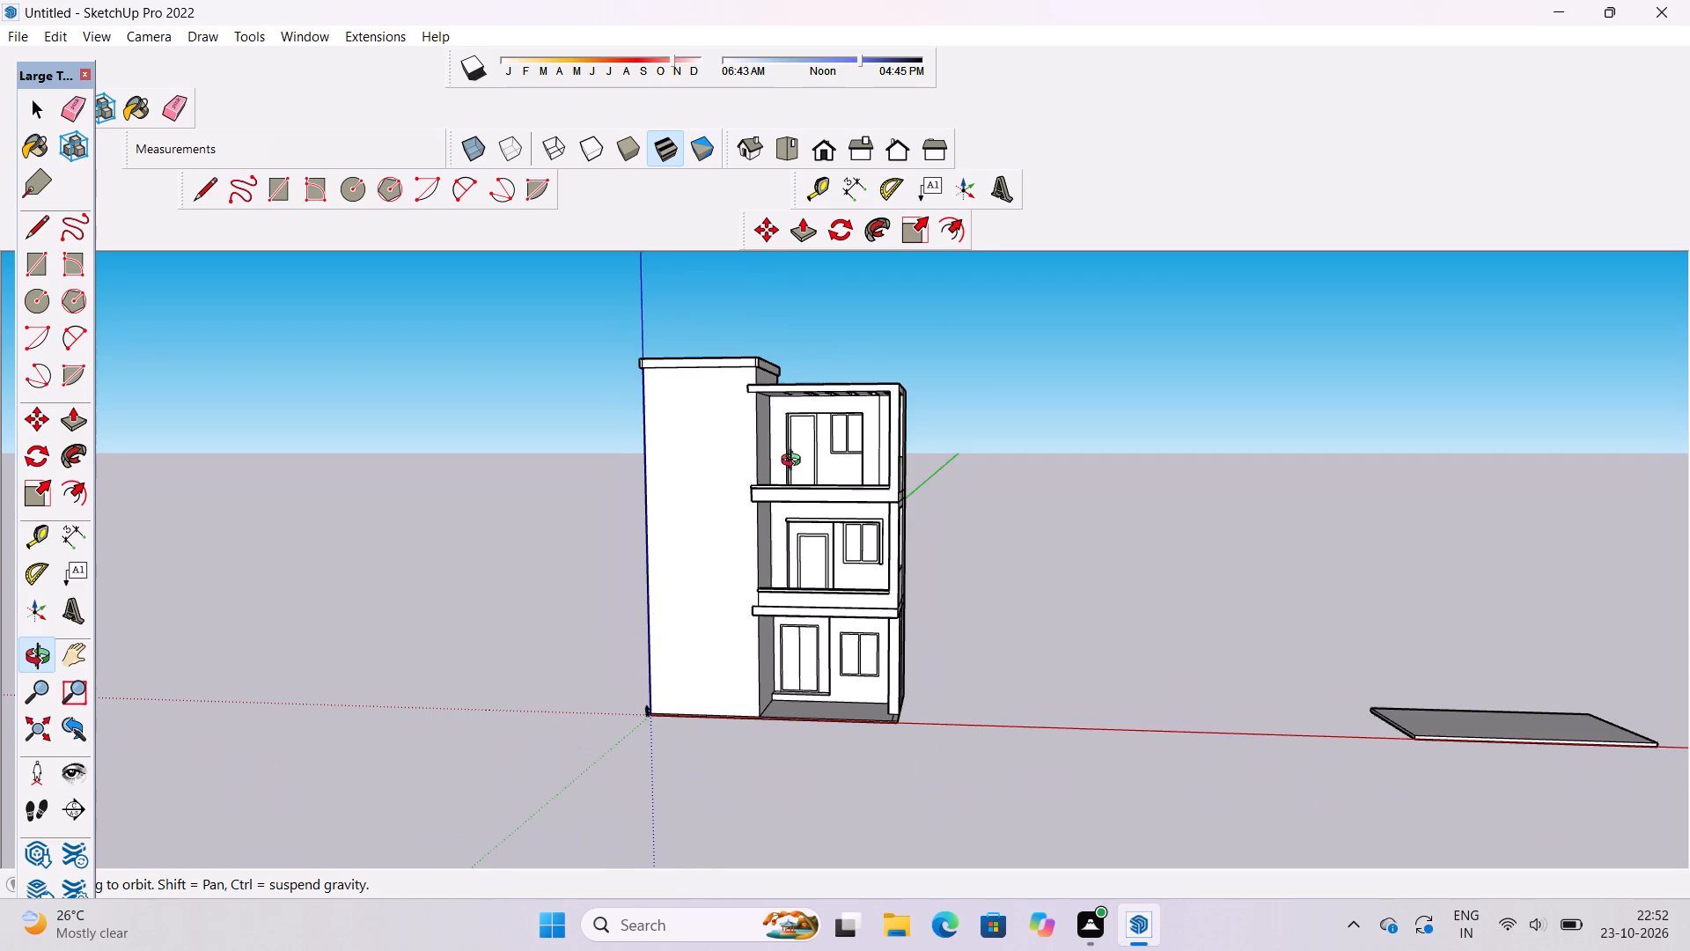
scroll(795, 462, "down", 4)
scroll(795, 462, "up", 4)
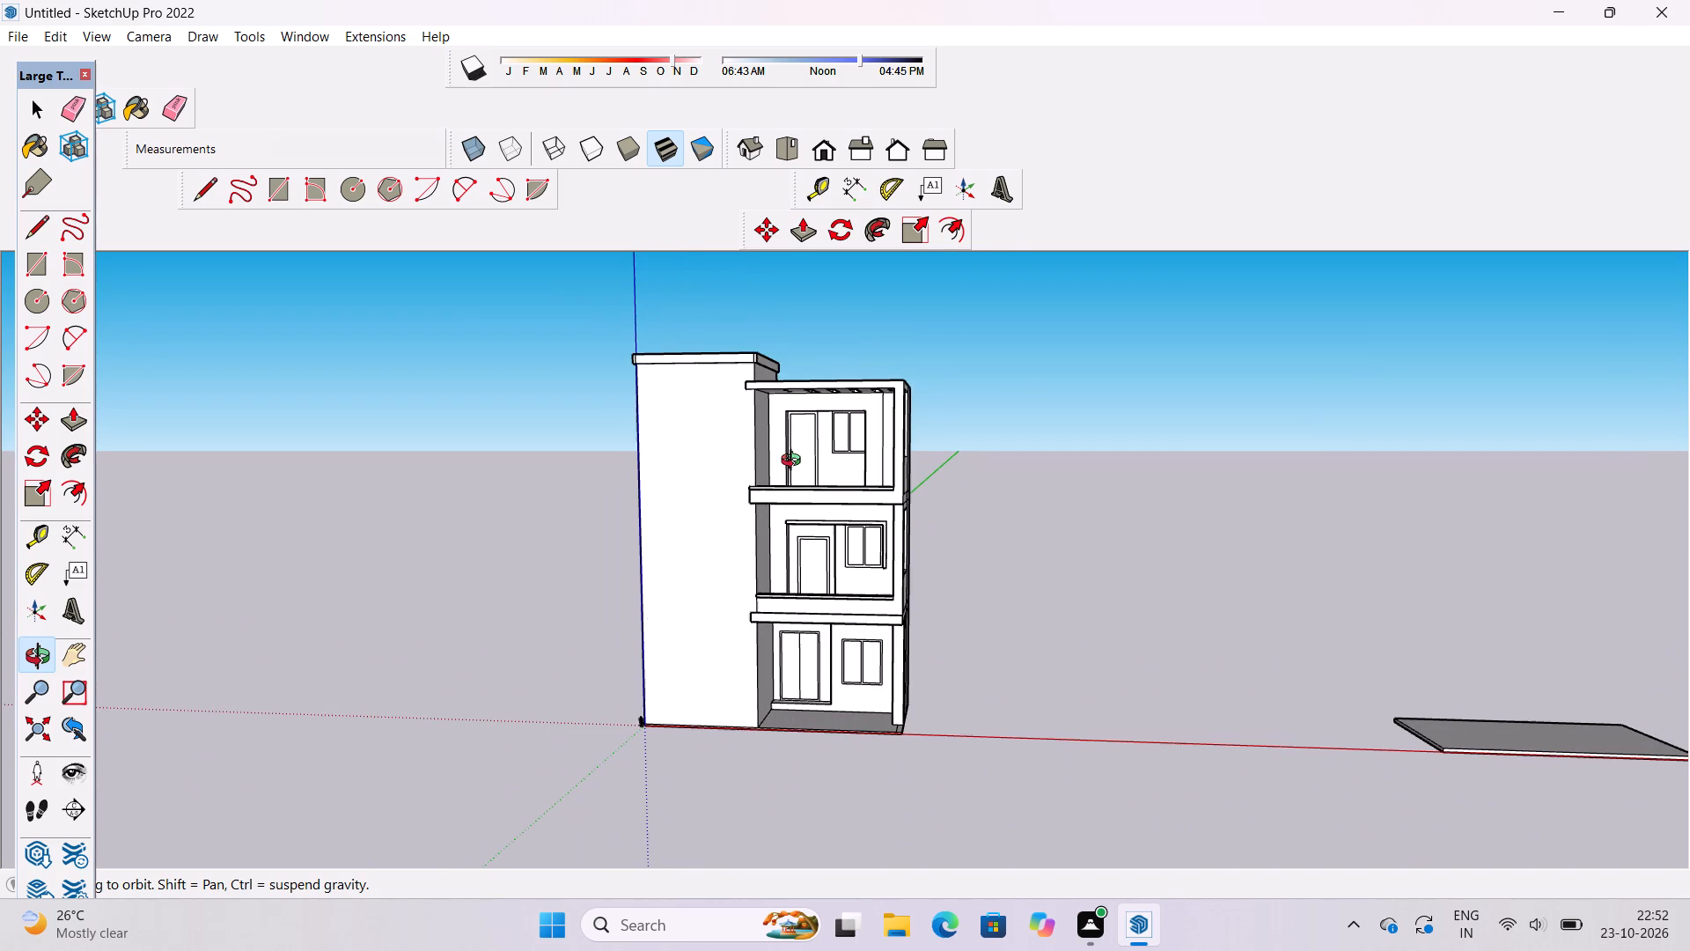
scroll(795, 462, "down", 4)
left_click_drag(772, 525, 841, 473, "shift")
scroll(810, 520, "up", 2)
left_click_drag(810, 520, 810, 547, "shift")
scroll(810, 547, "down", 2)
left_click_drag(809, 548, 812, 579, "shift")
left_click_drag(814, 625, 905, 626)
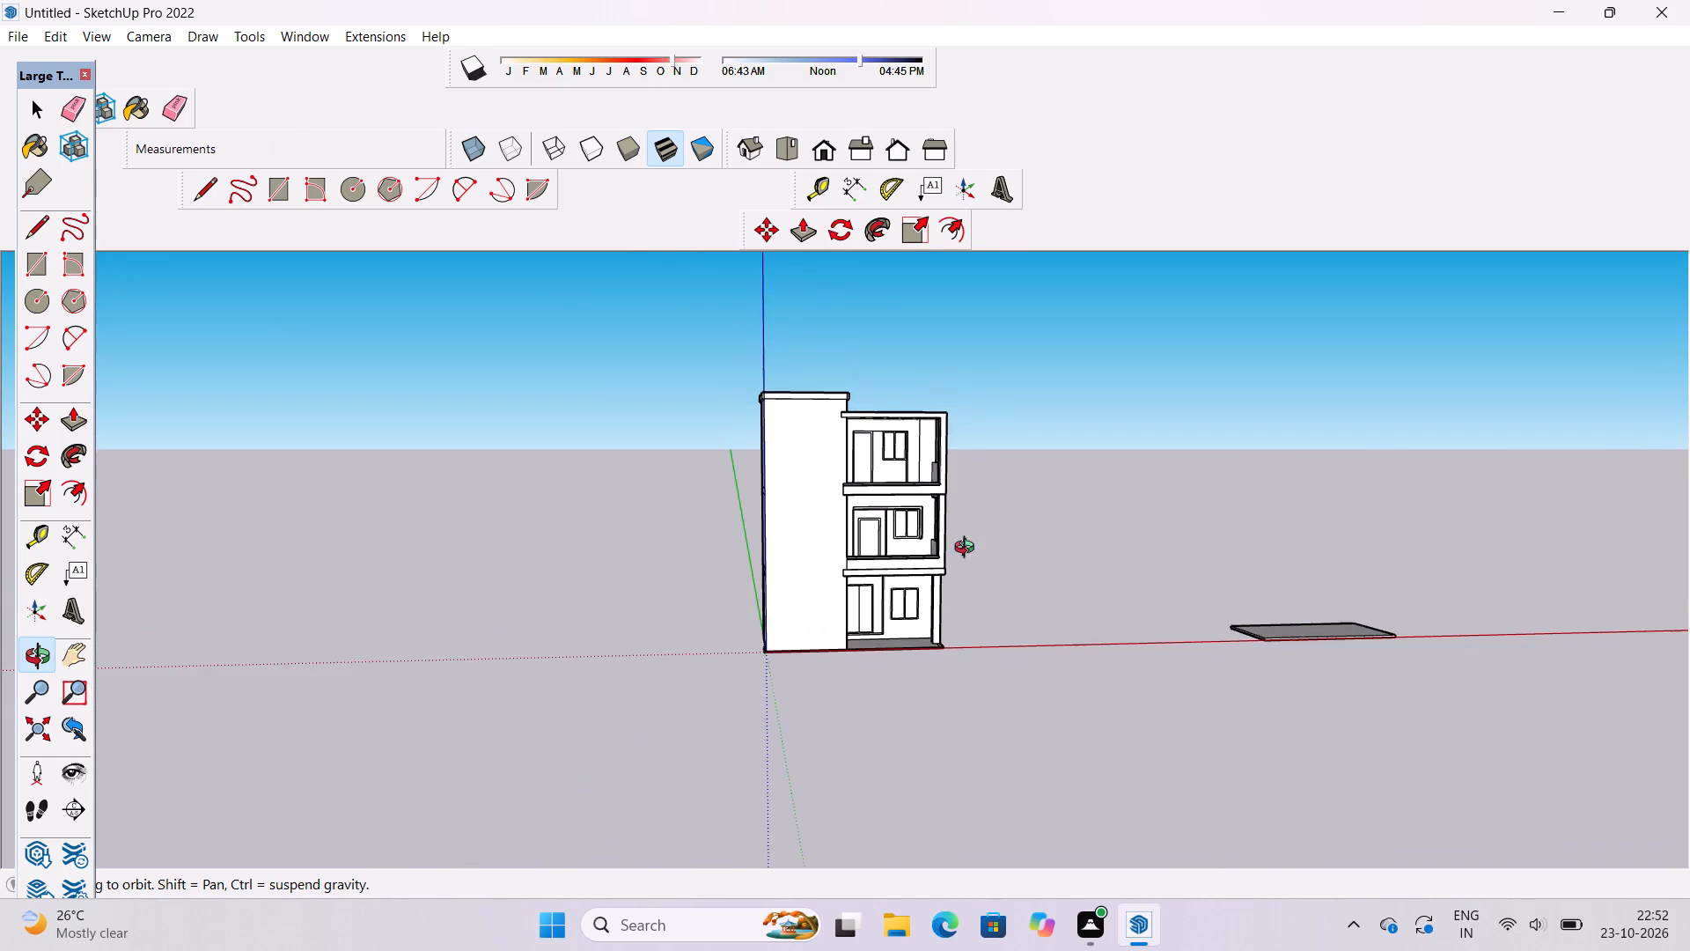
scroll(901, 559, "up", 5)
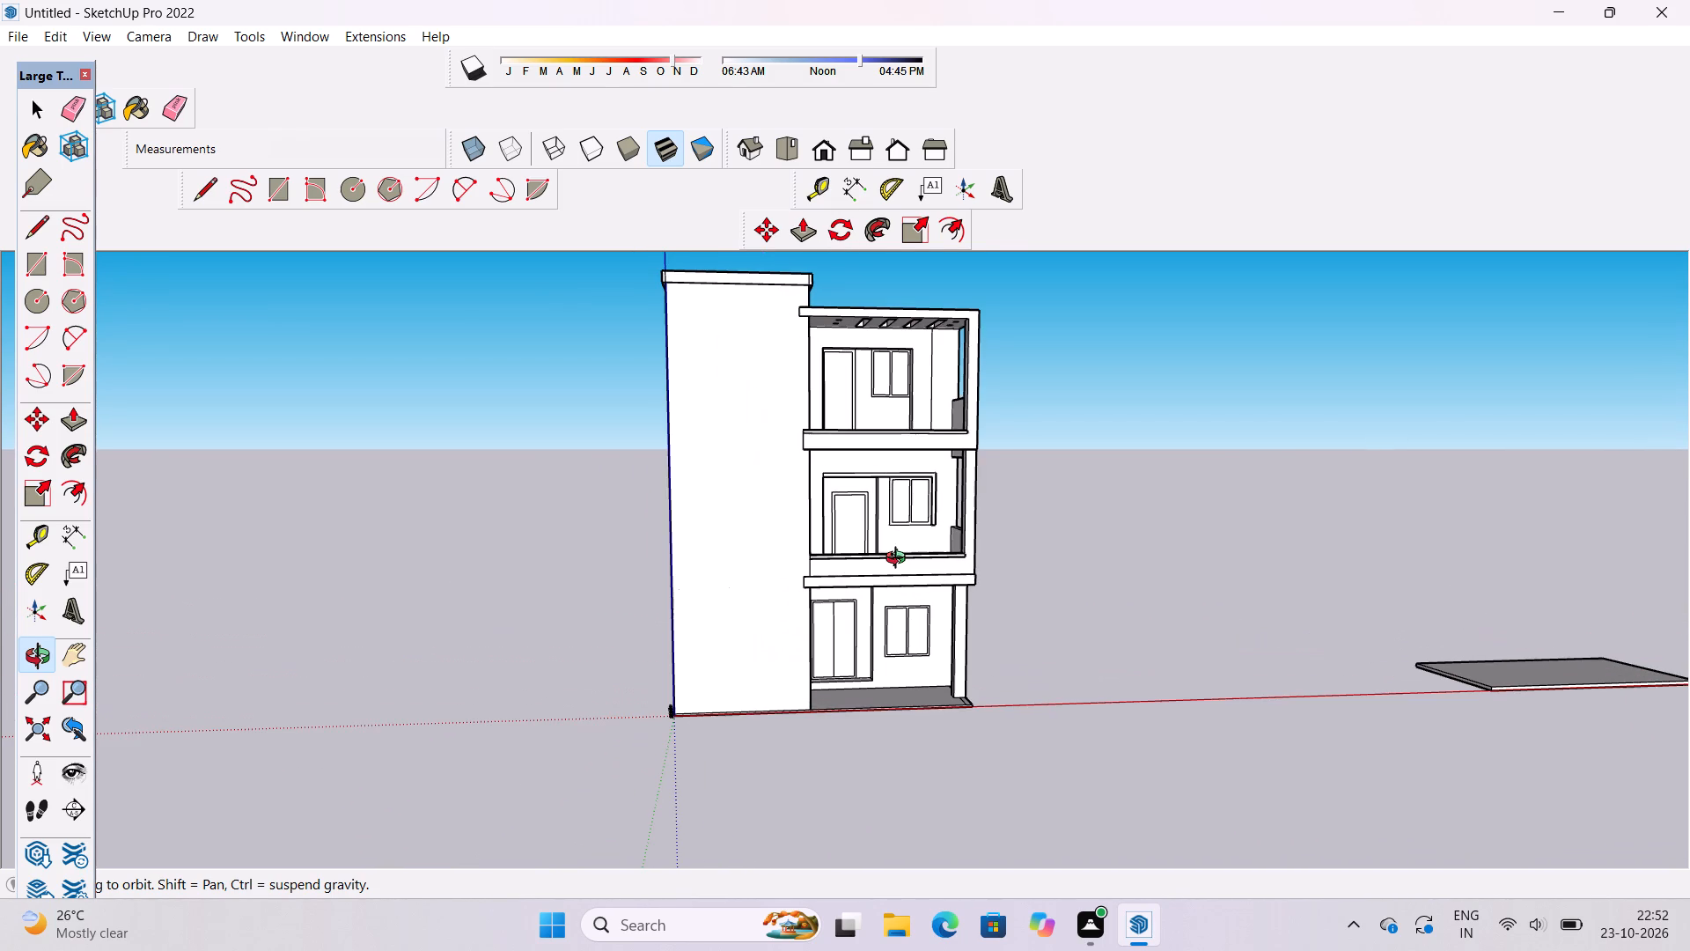
scroll(900, 539, "down", 5)
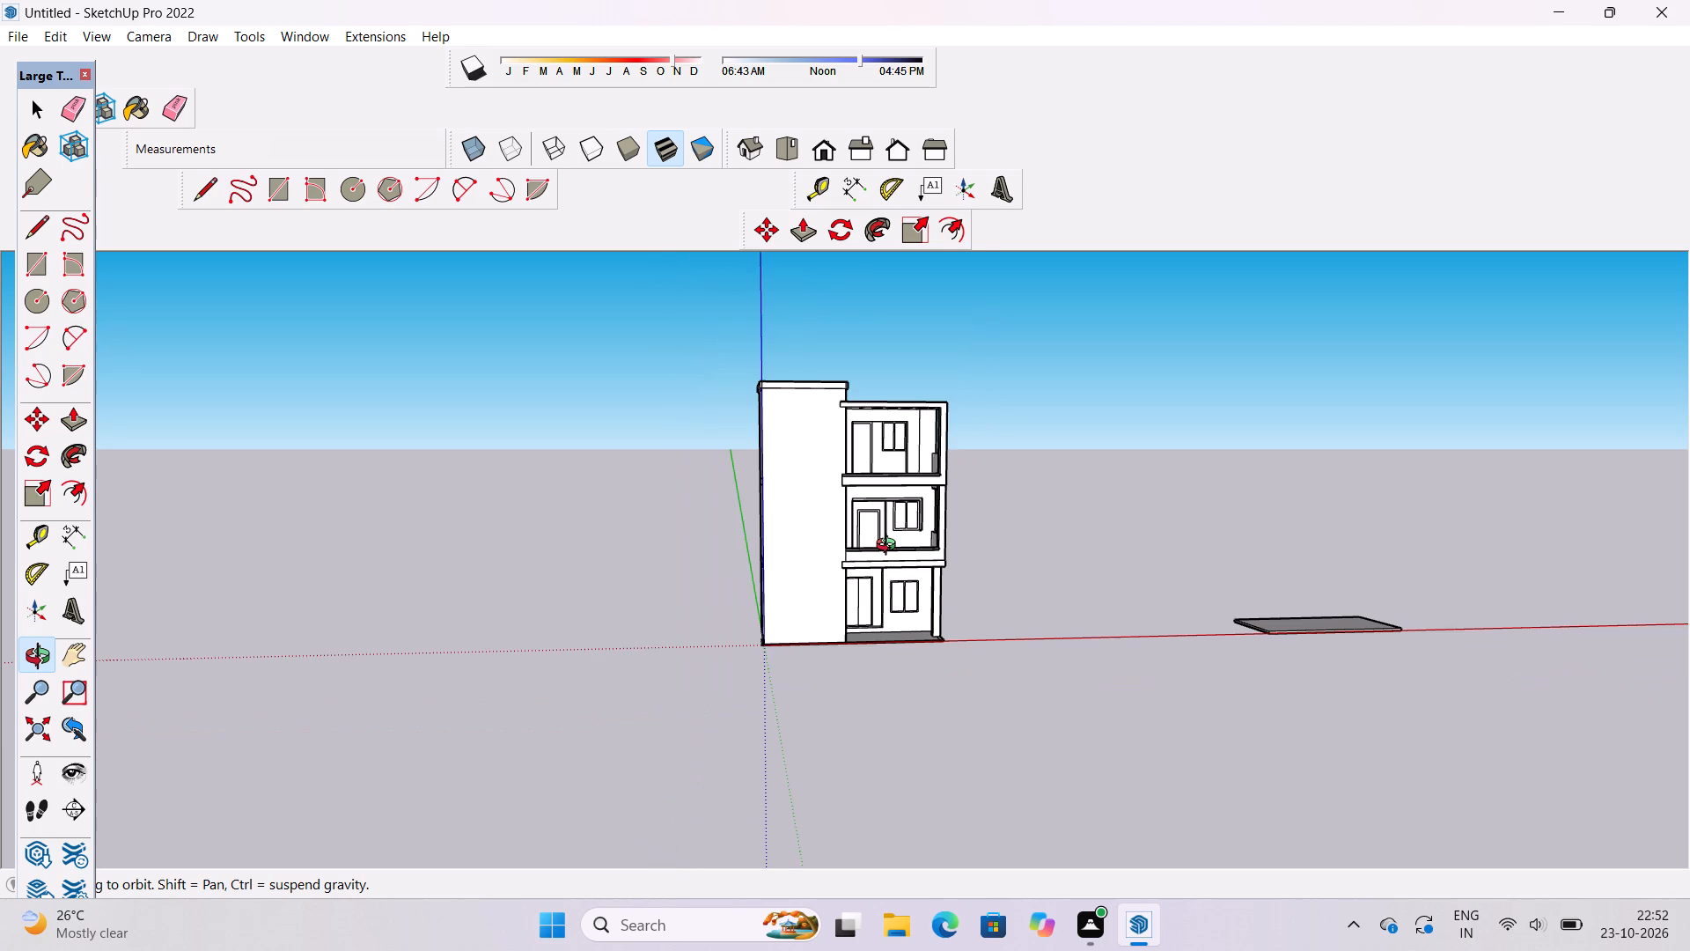
left_click_drag(899, 559, 878, 600, "shift")
left_click_drag(878, 603, 680, 600)
scroll(811, 636, "up", 6)
left_click_drag(820, 689, 815, 673, "shift")
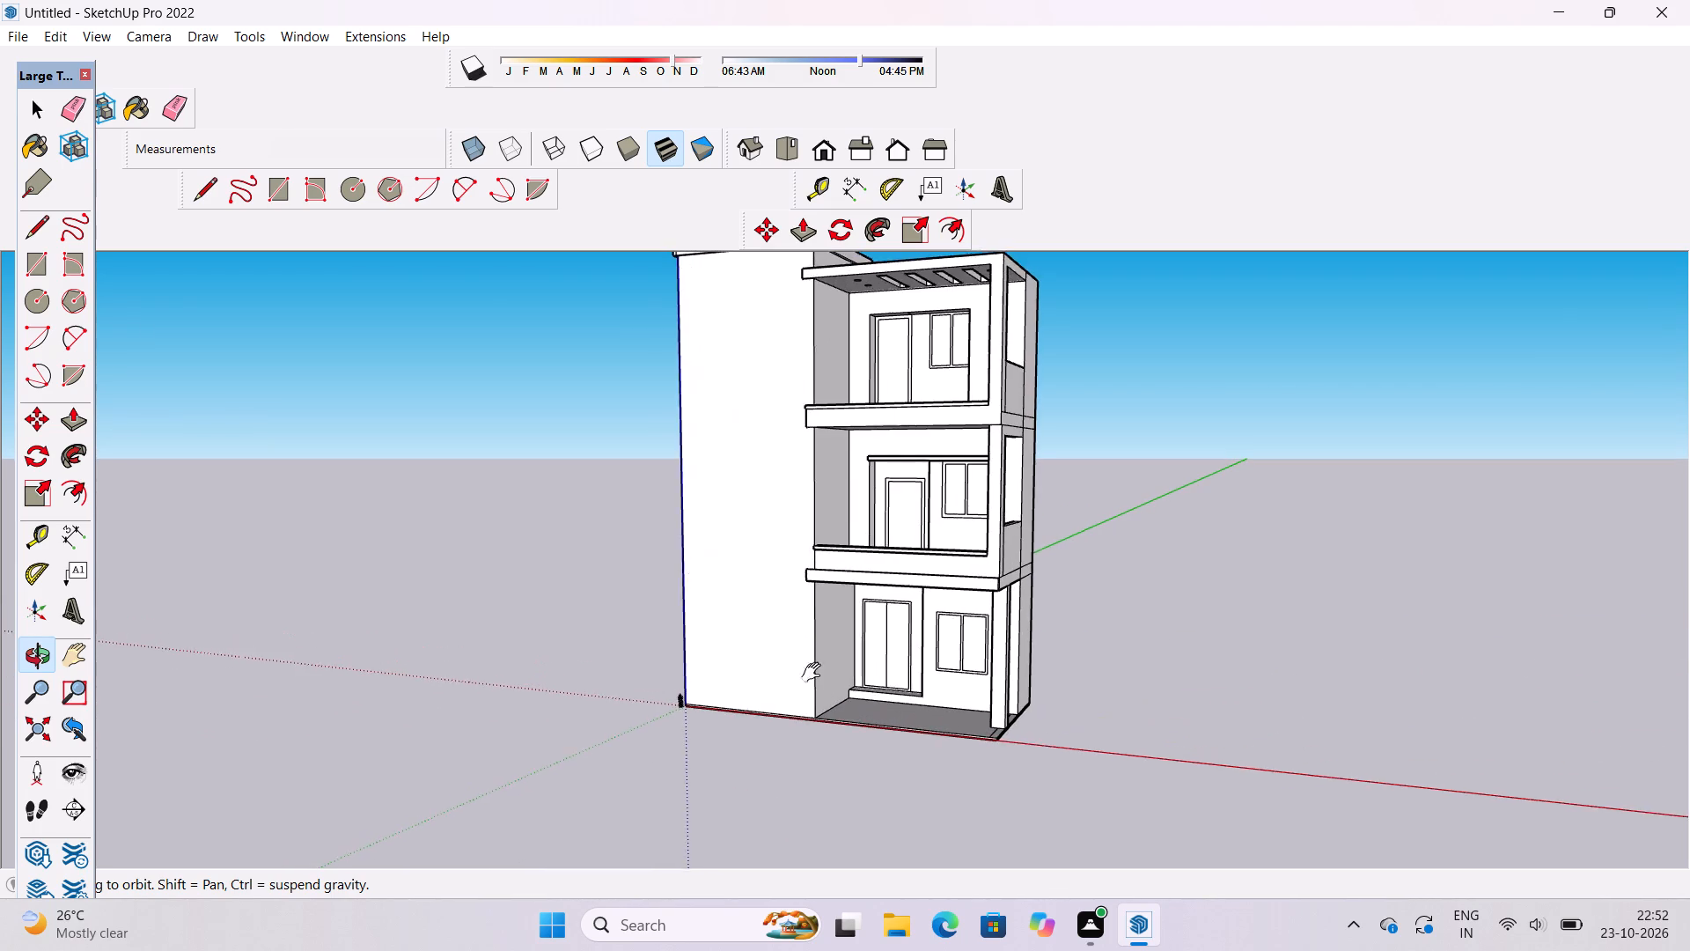
left_click_drag(815, 673, 806, 640, "shift")
Erase the seam lines at both floor levels and the outline near the base on the blank tower's side wall.
left_click_drag(750, 678, 1139, 687)
left_click_drag(694, 561, 643, 678, "shift")
left_click_drag(742, 680, 606, 720)
scroll(552, 720, "up", 2)
left_click_drag(559, 717, 807, 688)
left_click_drag(739, 673, 731, 728, "shift")
key("e")
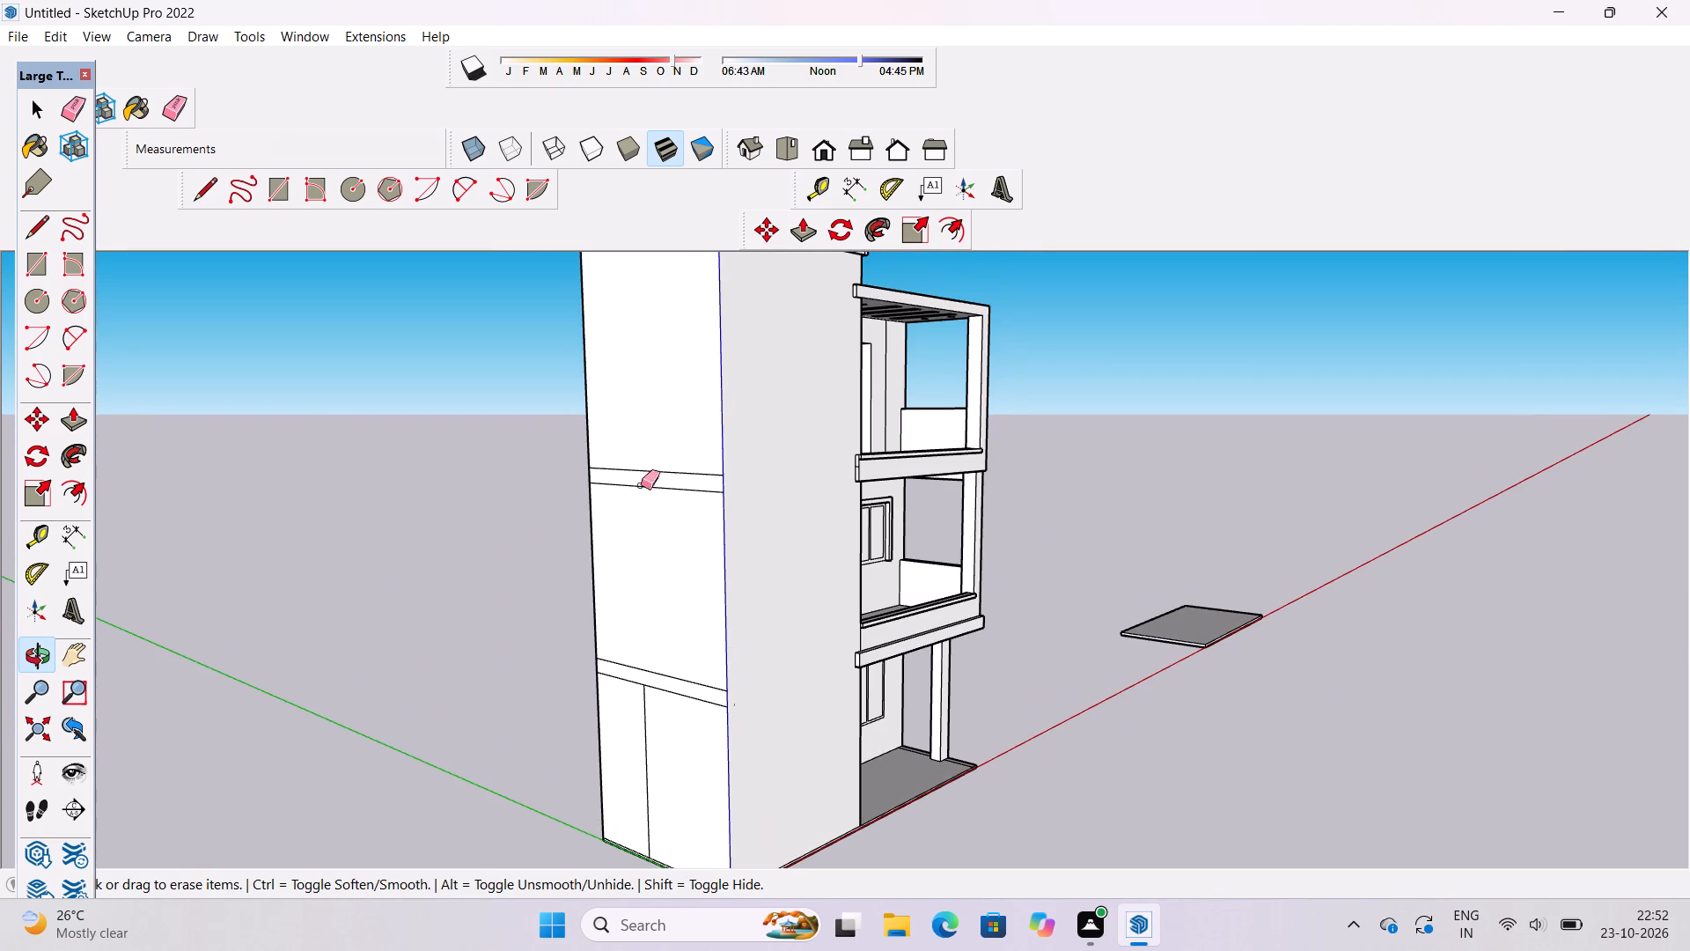
left_click_drag(646, 461, 647, 690)
left_click_drag(686, 422, 662, 494)
left_click_drag(628, 584, 628, 641)
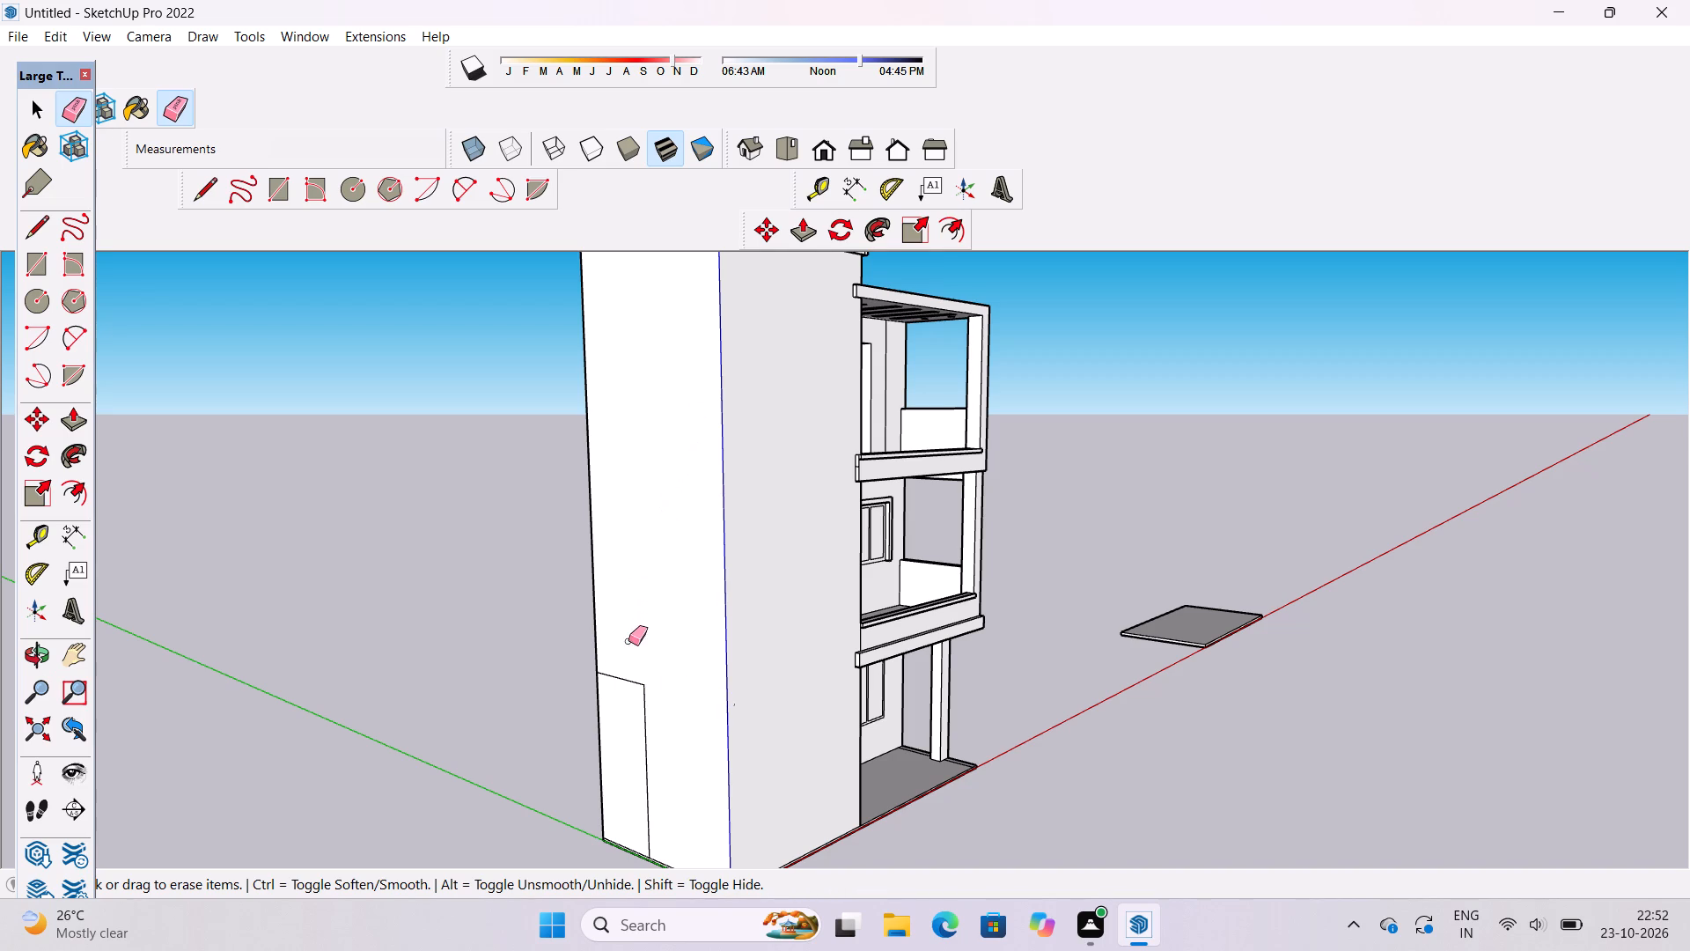
left_click_drag(628, 641, 646, 712)
Examine the building's front elevation with the blank wall beside the three balconies.
key("o")
left_click_drag(808, 722, 485, 714)
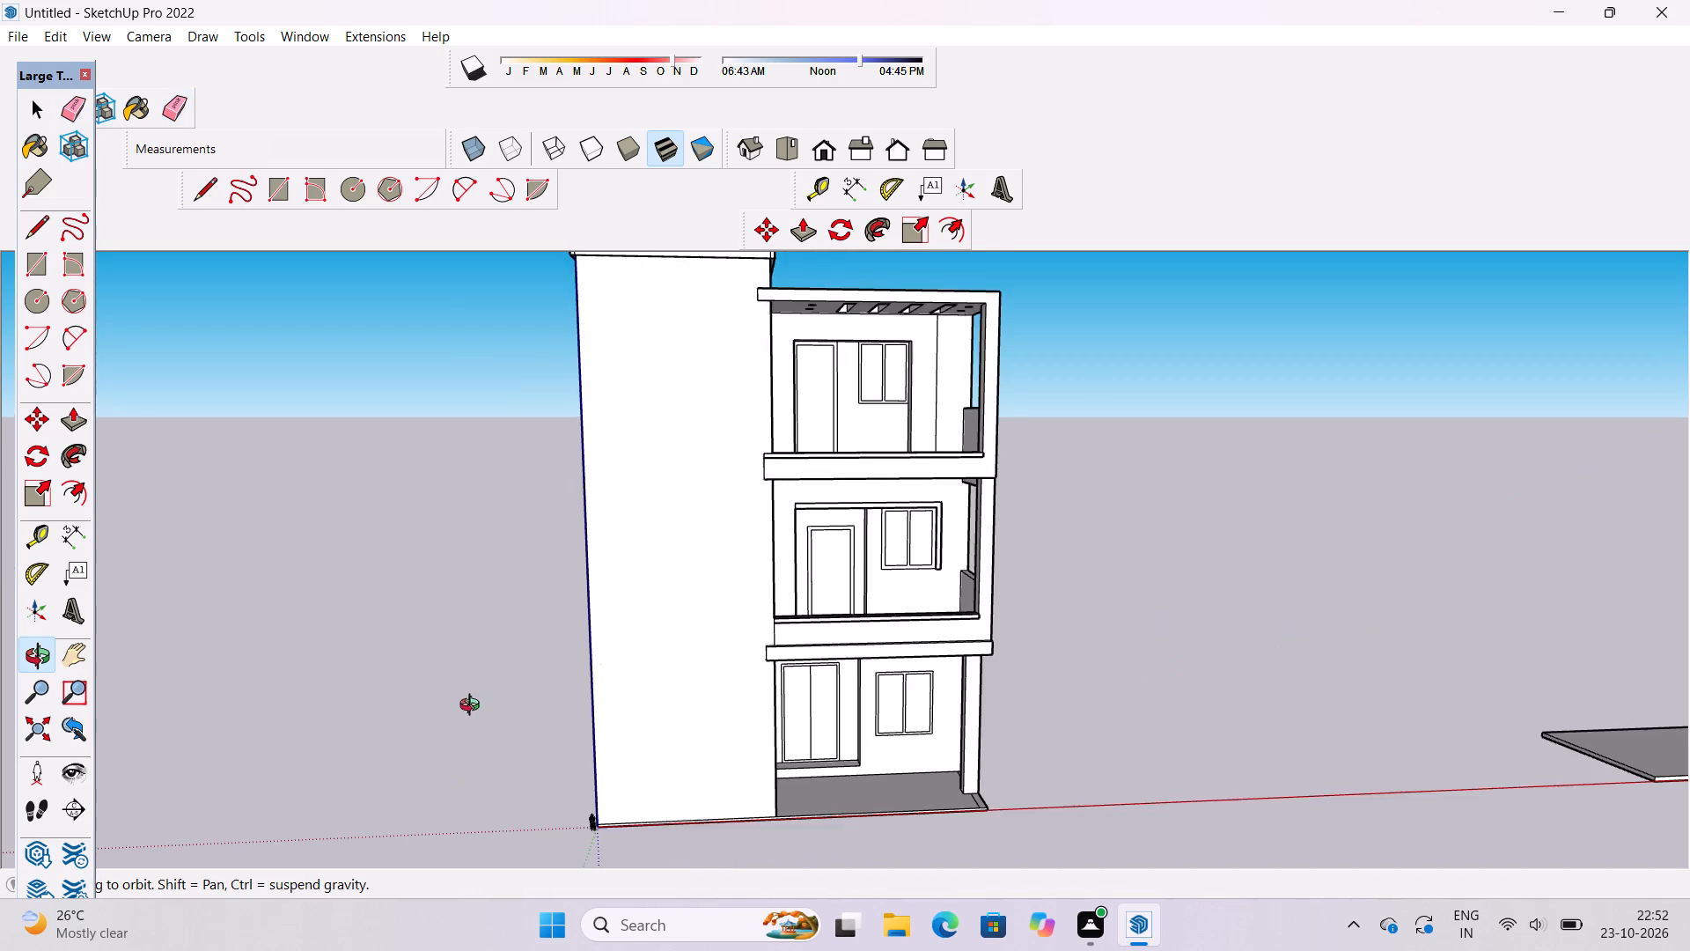
scroll(514, 684, "down", 6)
left_click_drag(711, 743, 504, 753)
left_click_drag(694, 660, 643, 752, "shift")
left_click_drag(660, 754, 901, 726)
left_click_drag(650, 752, 707, 660, "shift")
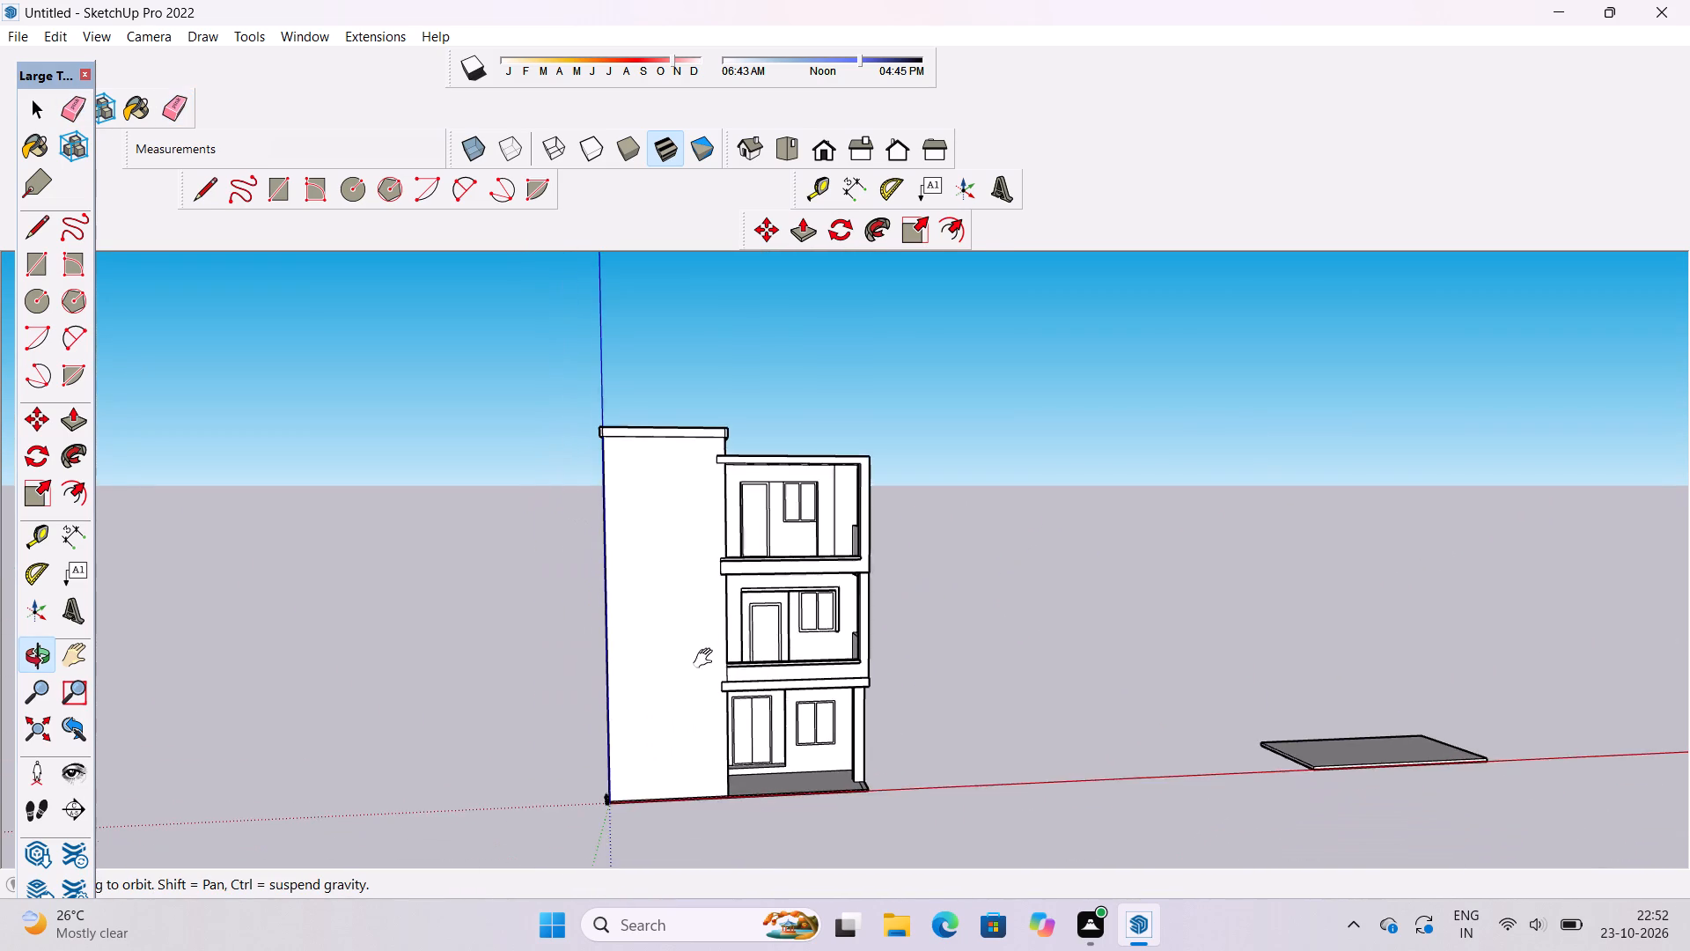
left_click_drag(708, 659, 668, 676)
scroll(677, 671, "down", 2)
left_click_drag(666, 651, 794, 630, "shift")
scroll(762, 654, "up", 3)
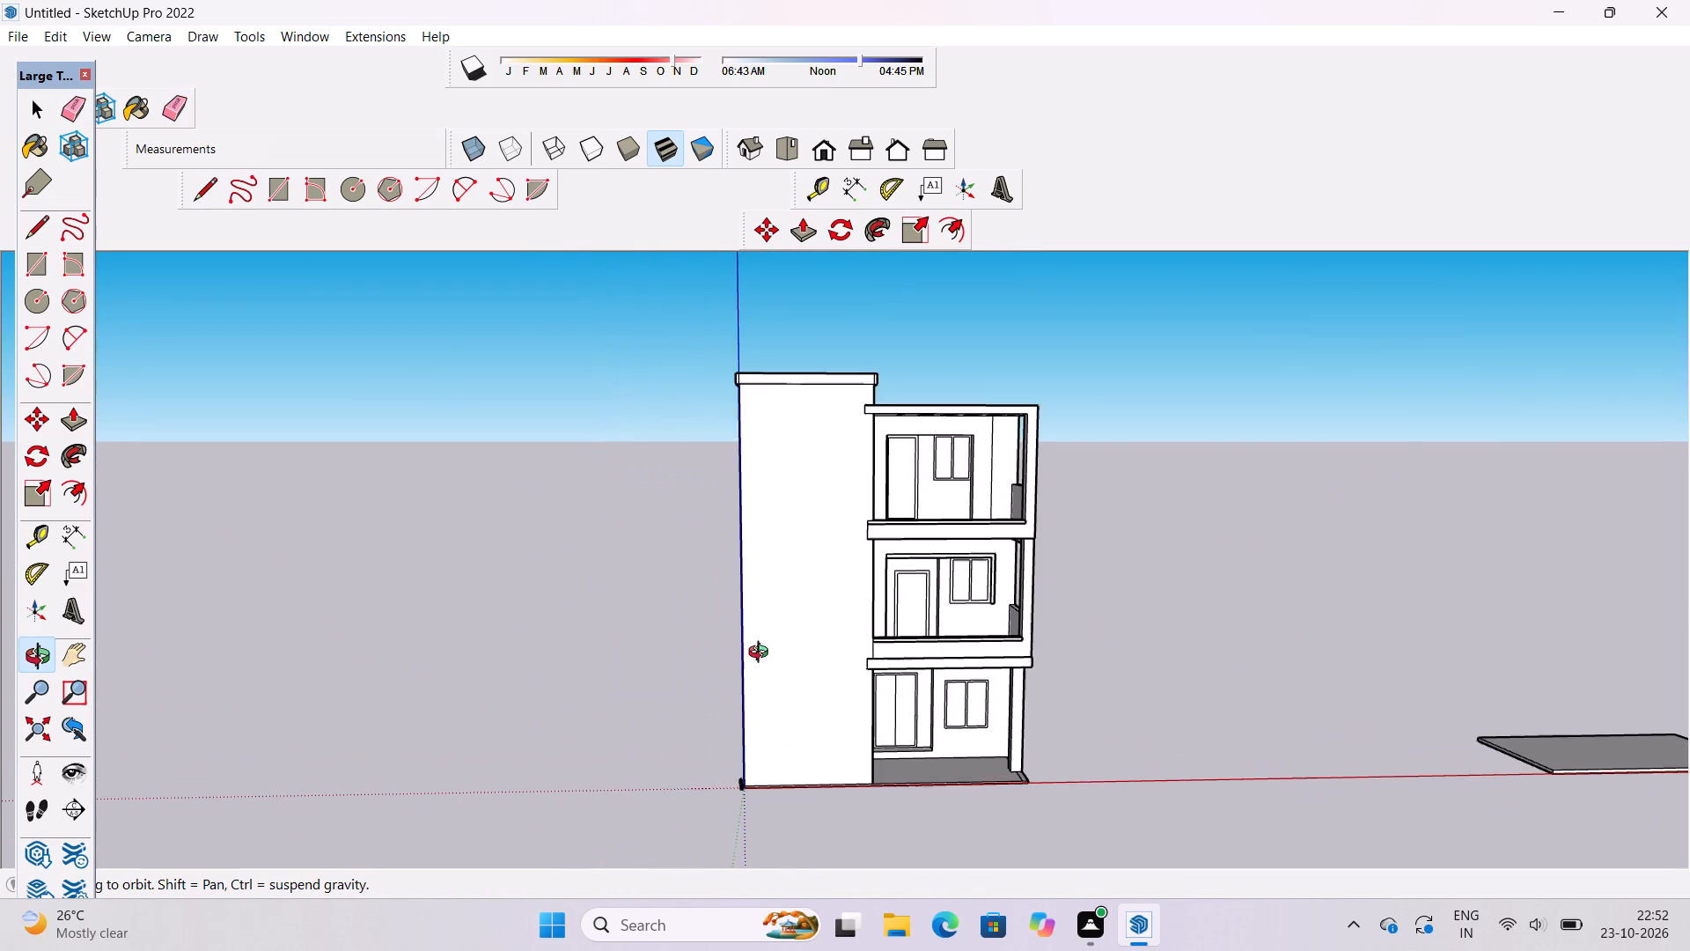
scroll(787, 645, "up", 2)
left_click_drag(806, 641, 749, 647, "shift")
left_click_drag(749, 647, 628, 660, "shift")
left_click_drag(632, 667, 668, 669, "shift")
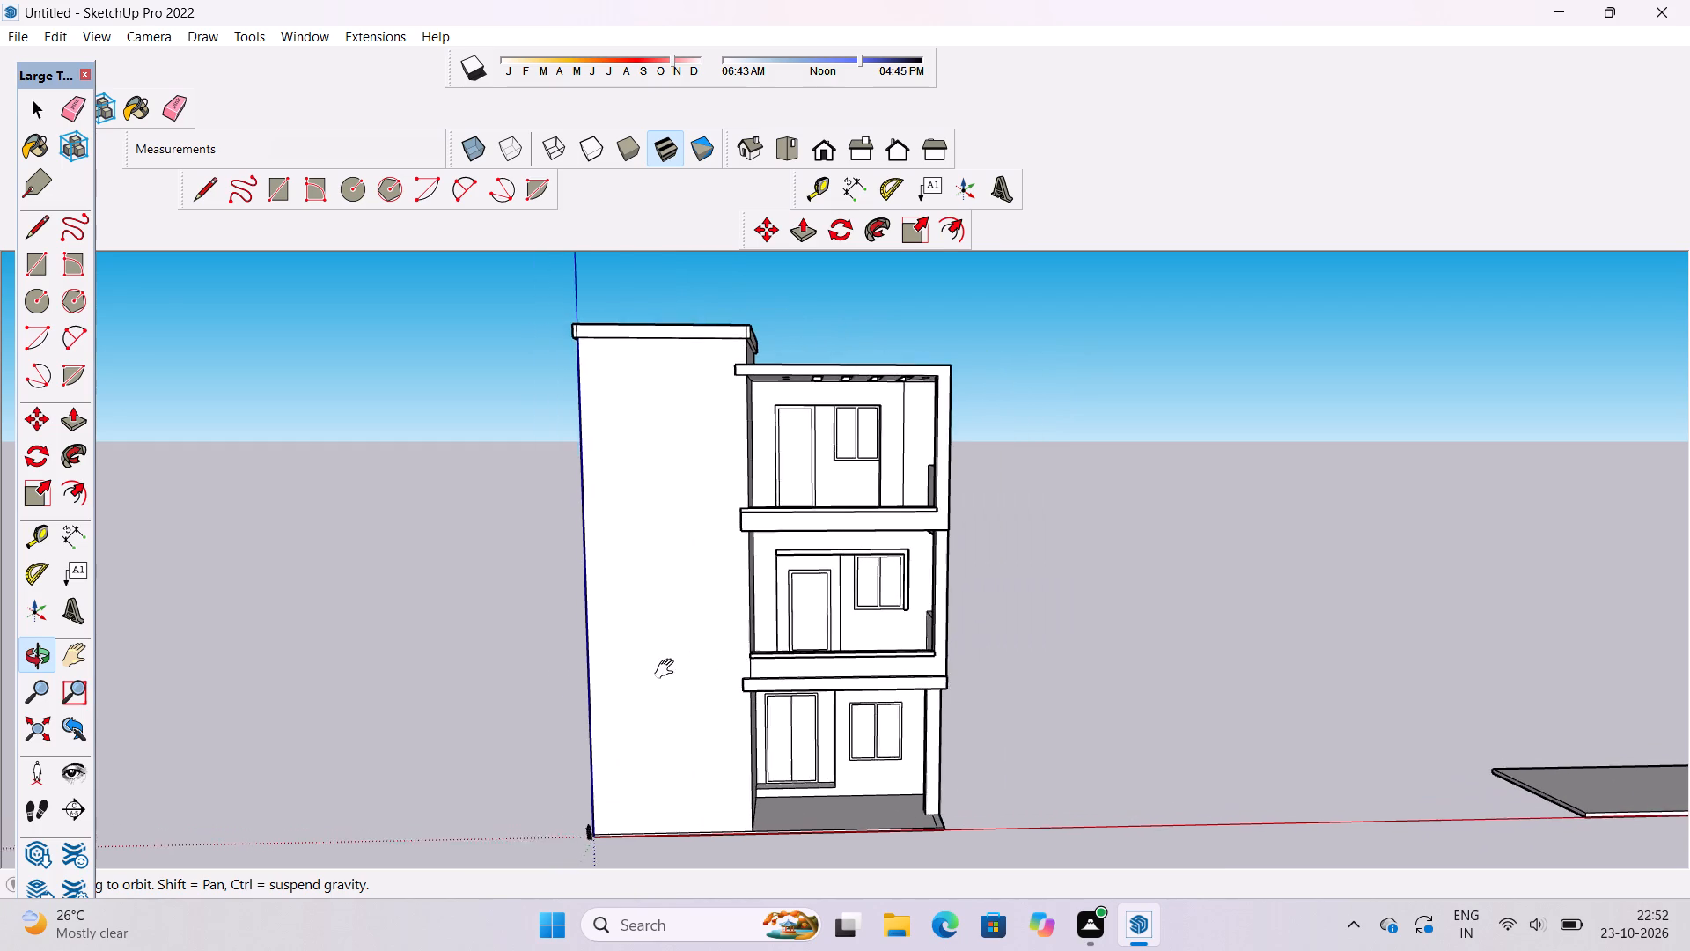
left_click_drag(668, 669, 668, 660, "shift")
left_click_drag(651, 657, 711, 631, "shift")
left_click_drag(714, 631, 702, 637)
left_click_drag(702, 637, 701, 645, "shift")
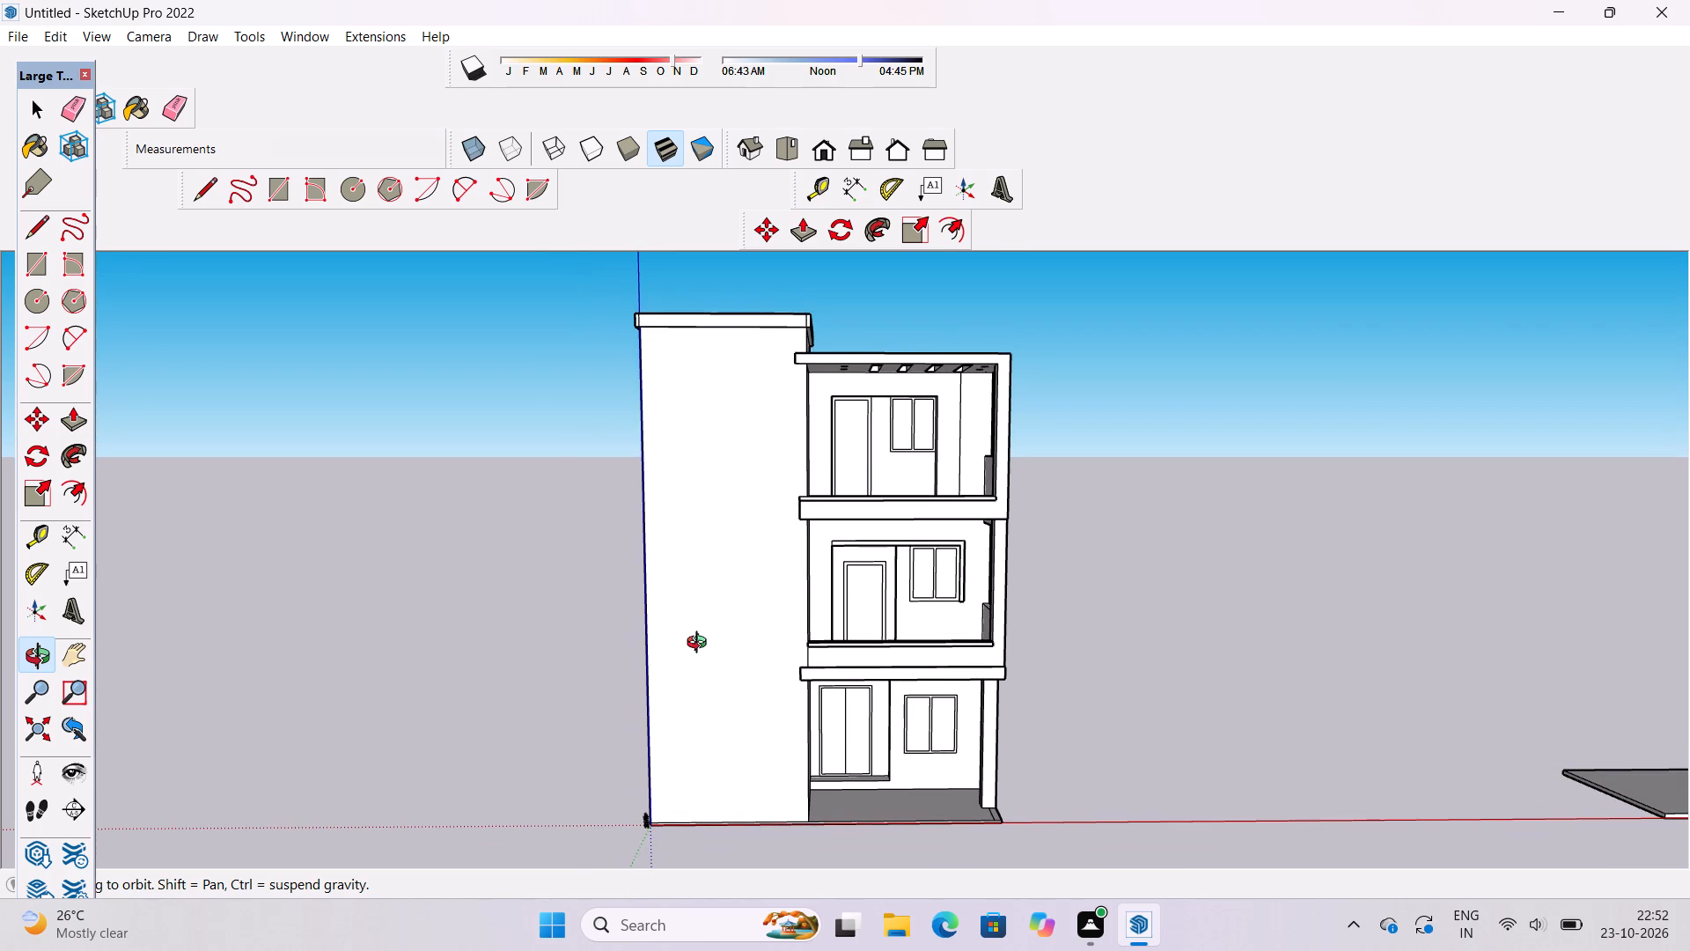
Place a vertical guide on the blank front wall, 15' in from its outer vertical edge.
key("t")
left_click(645, 537)
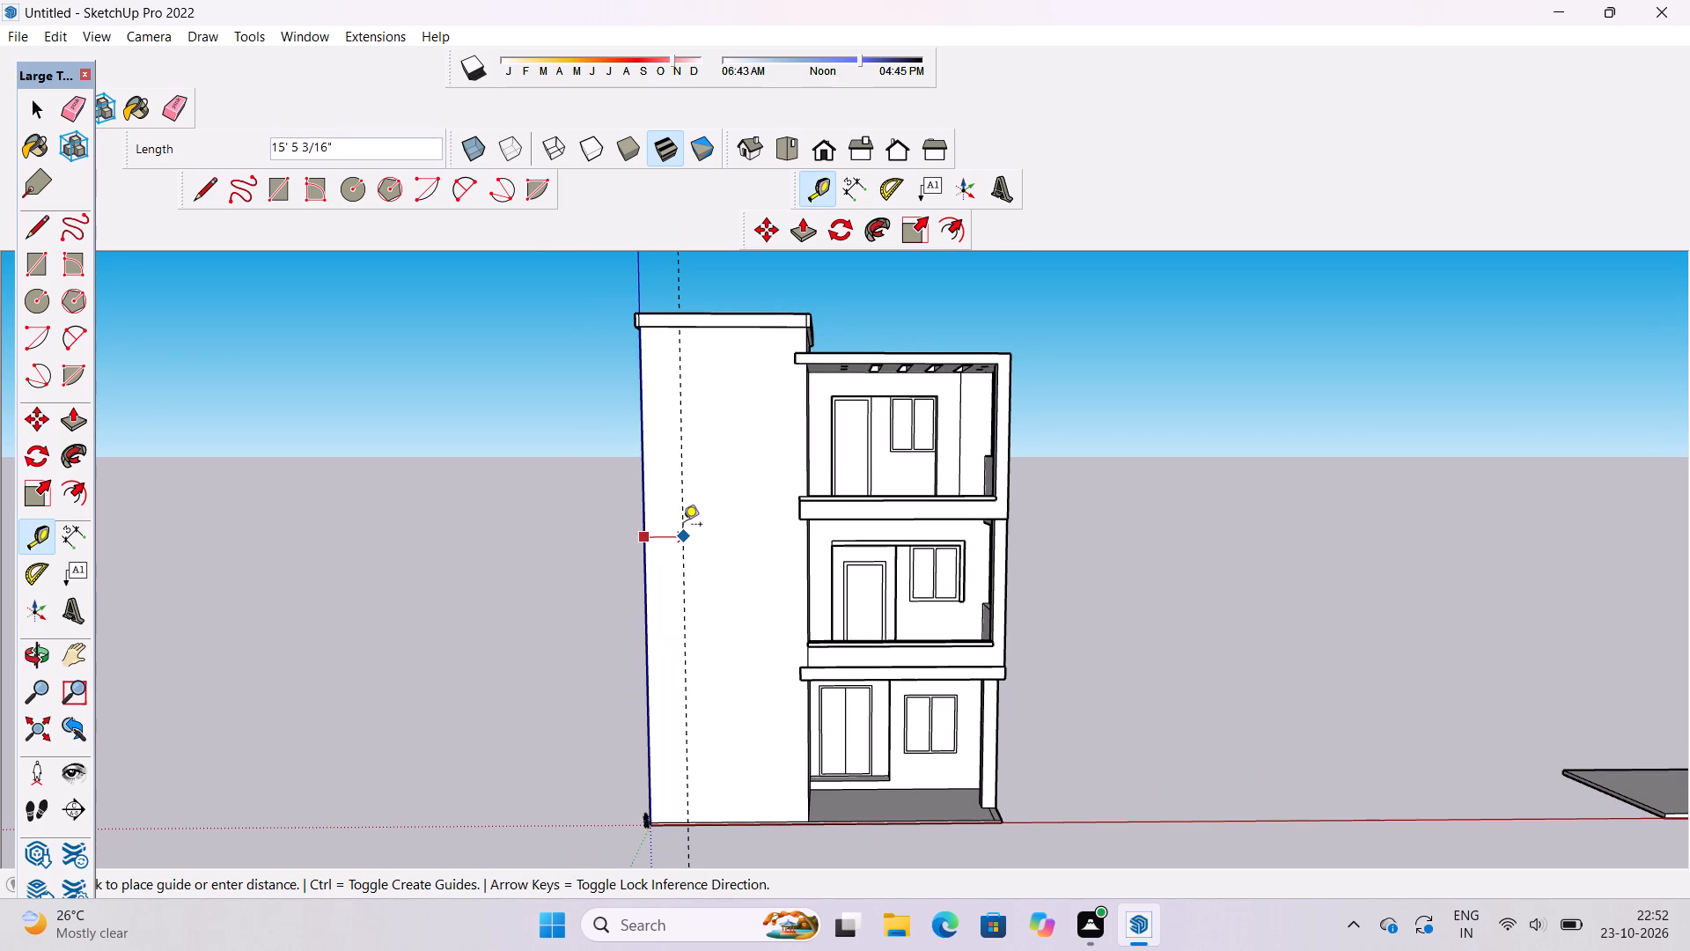
type("15'")
key("Return")
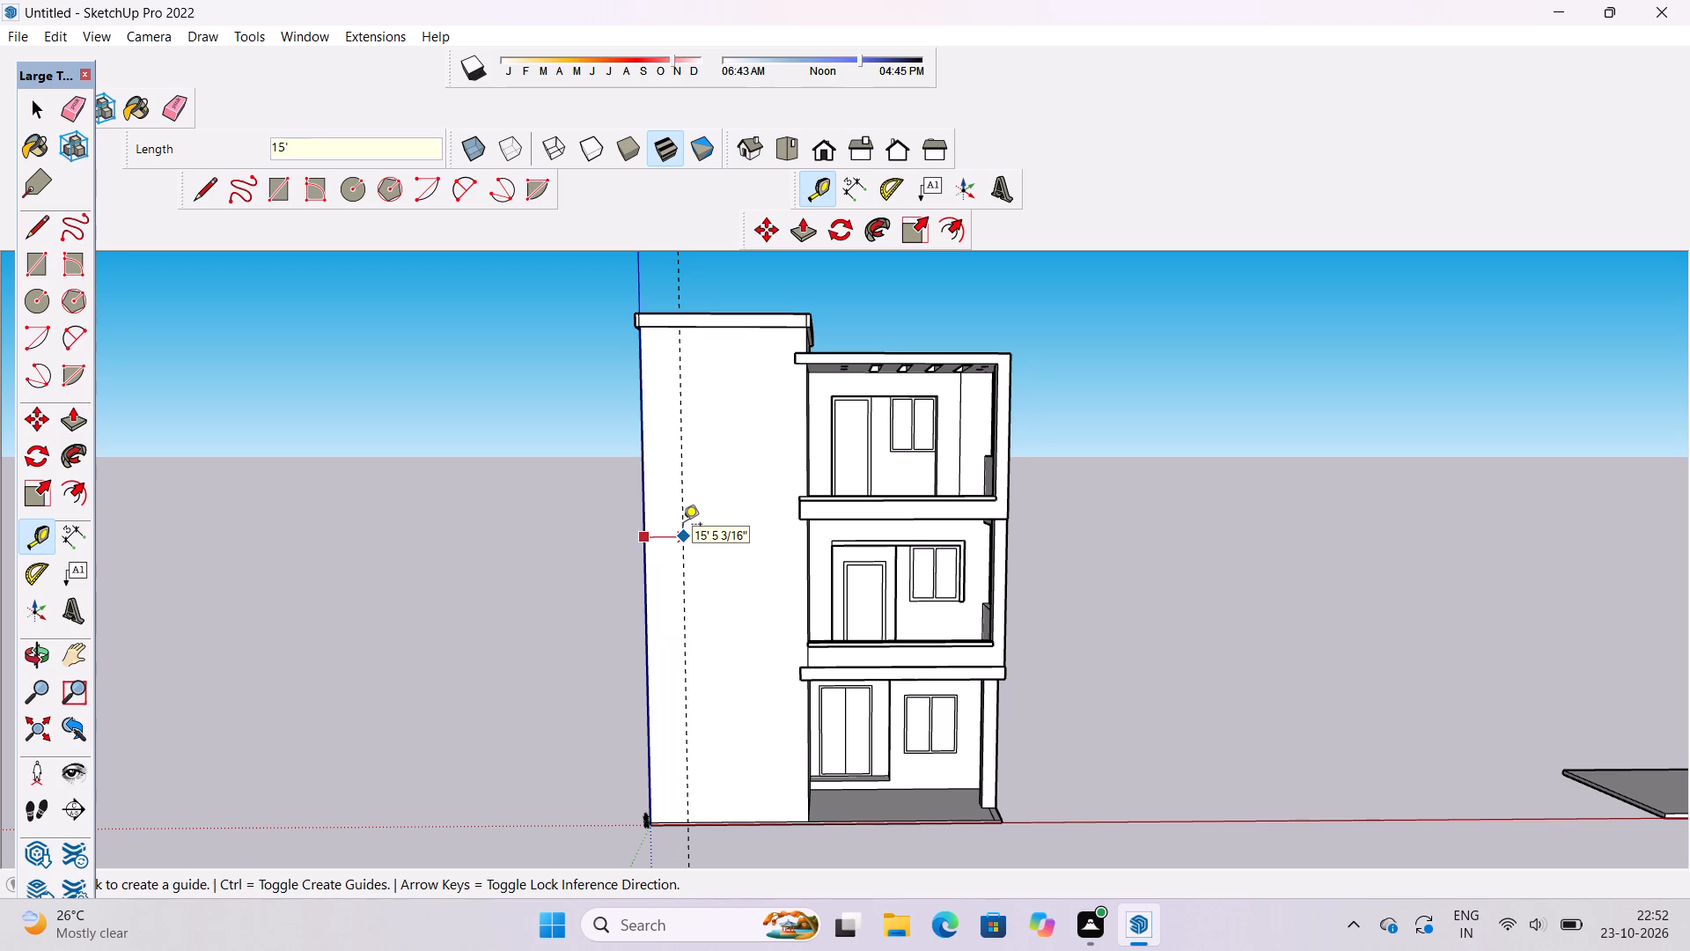
Place a second vertical guide on the blank front wall, 28' from the first guide towards the balconies.
scroll(778, 657, "up", 5)
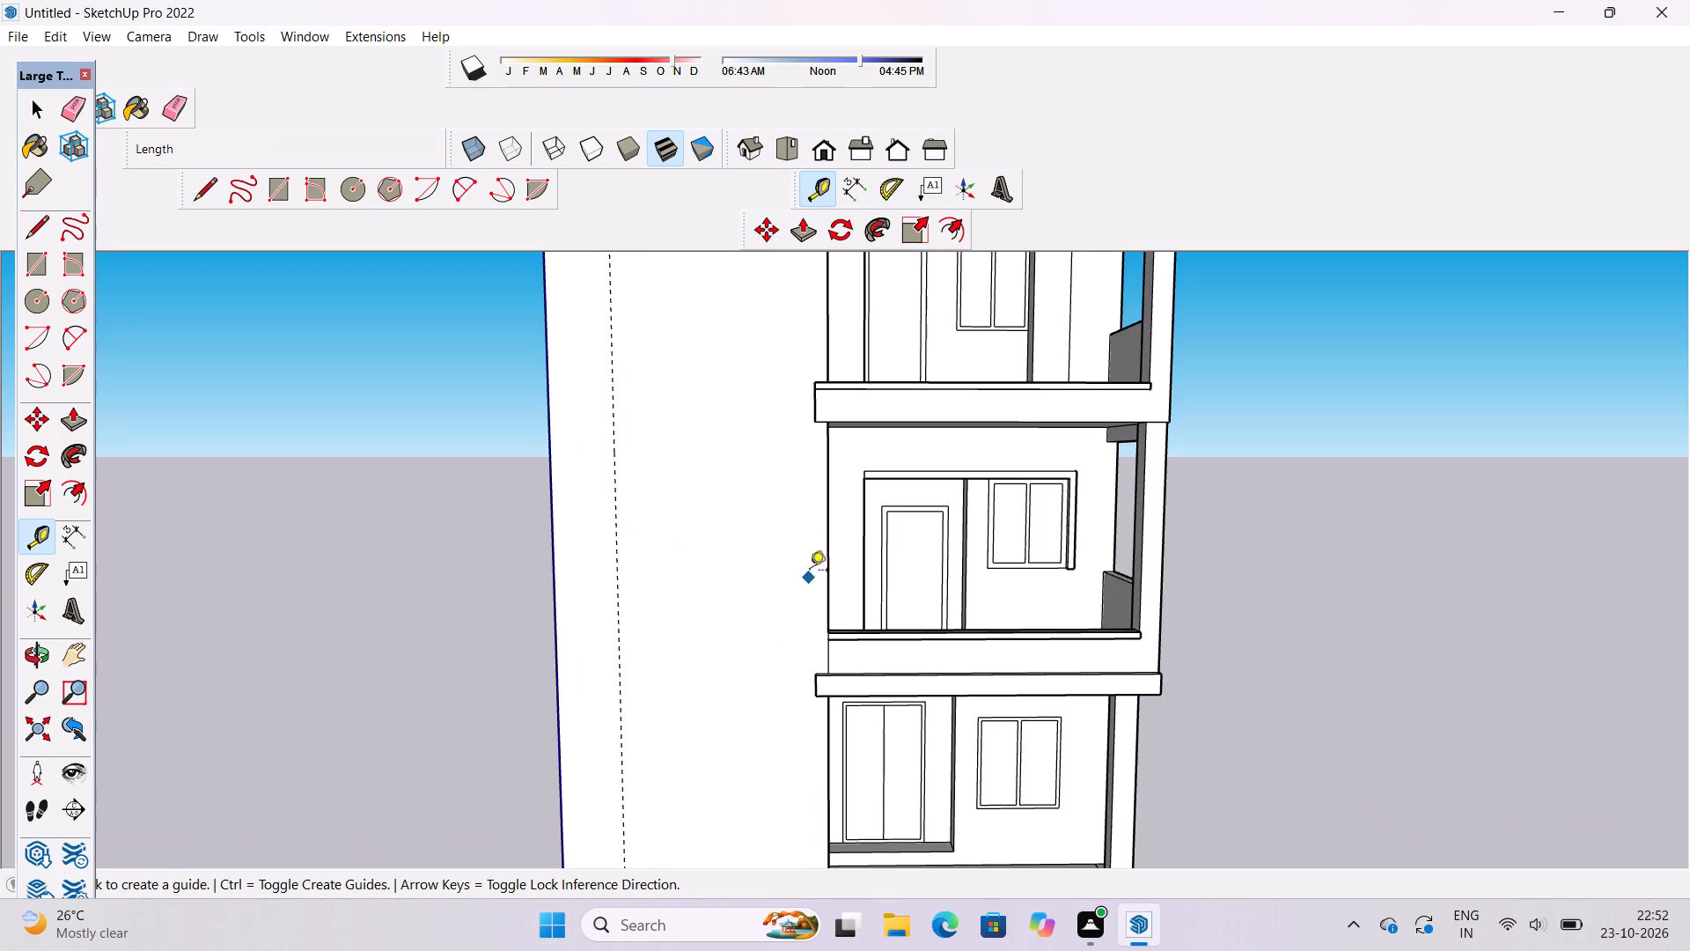
left_click(617, 515)
scroll(621, 517, "down", 4)
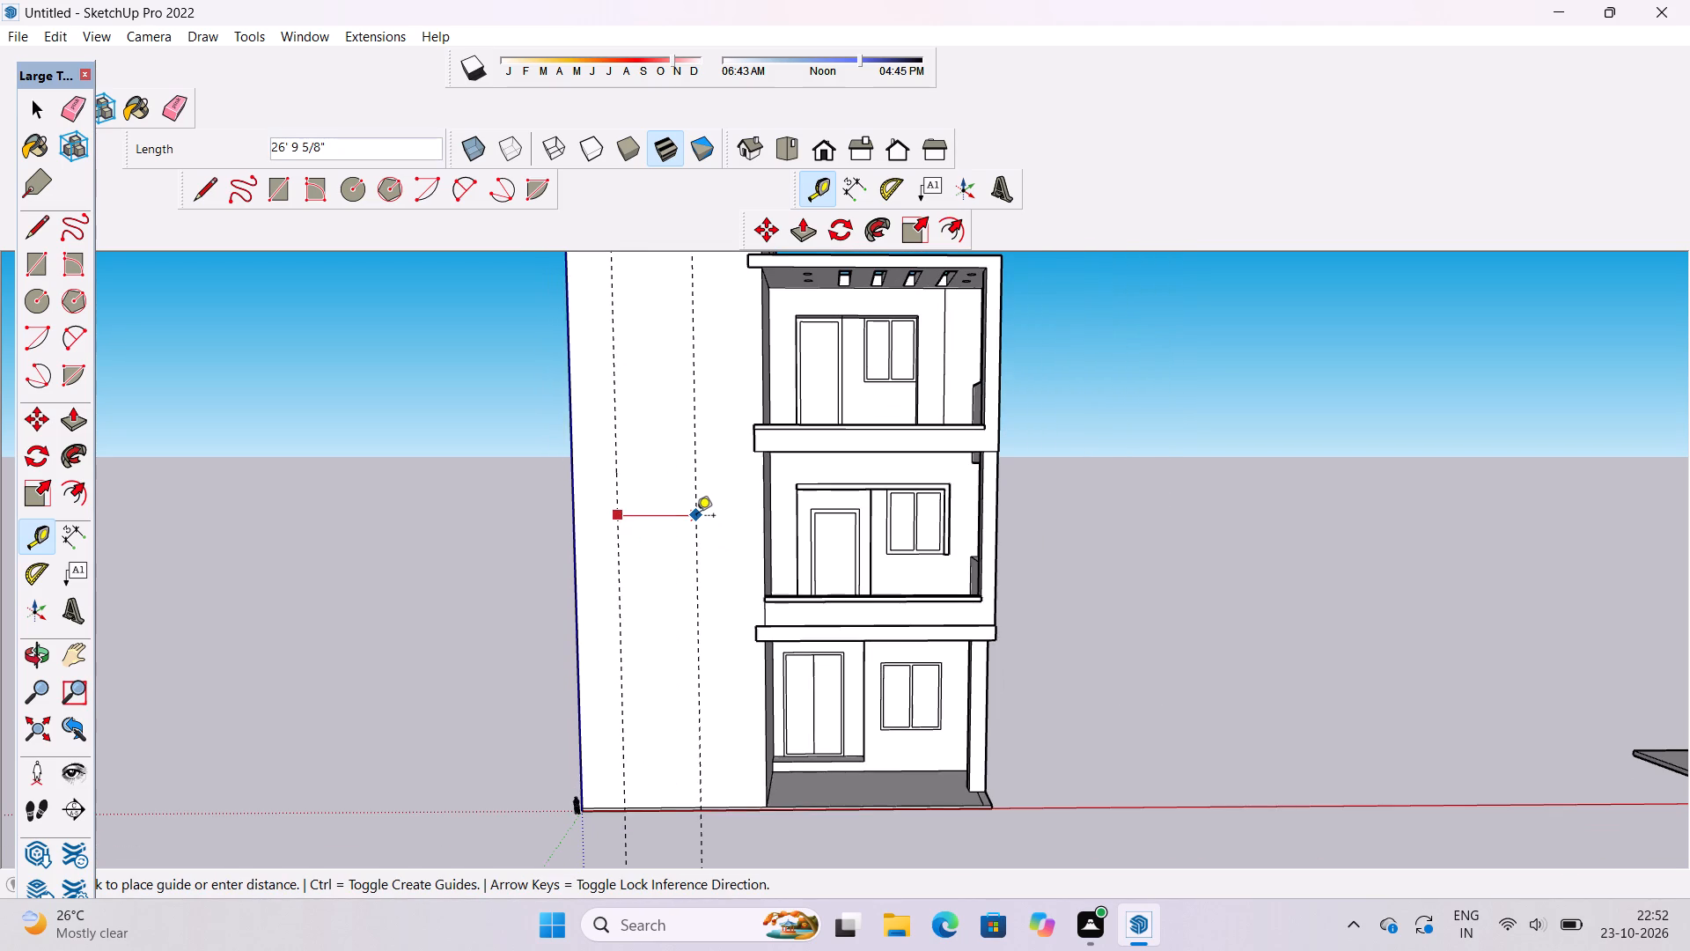
scroll(697, 517, "down", 3)
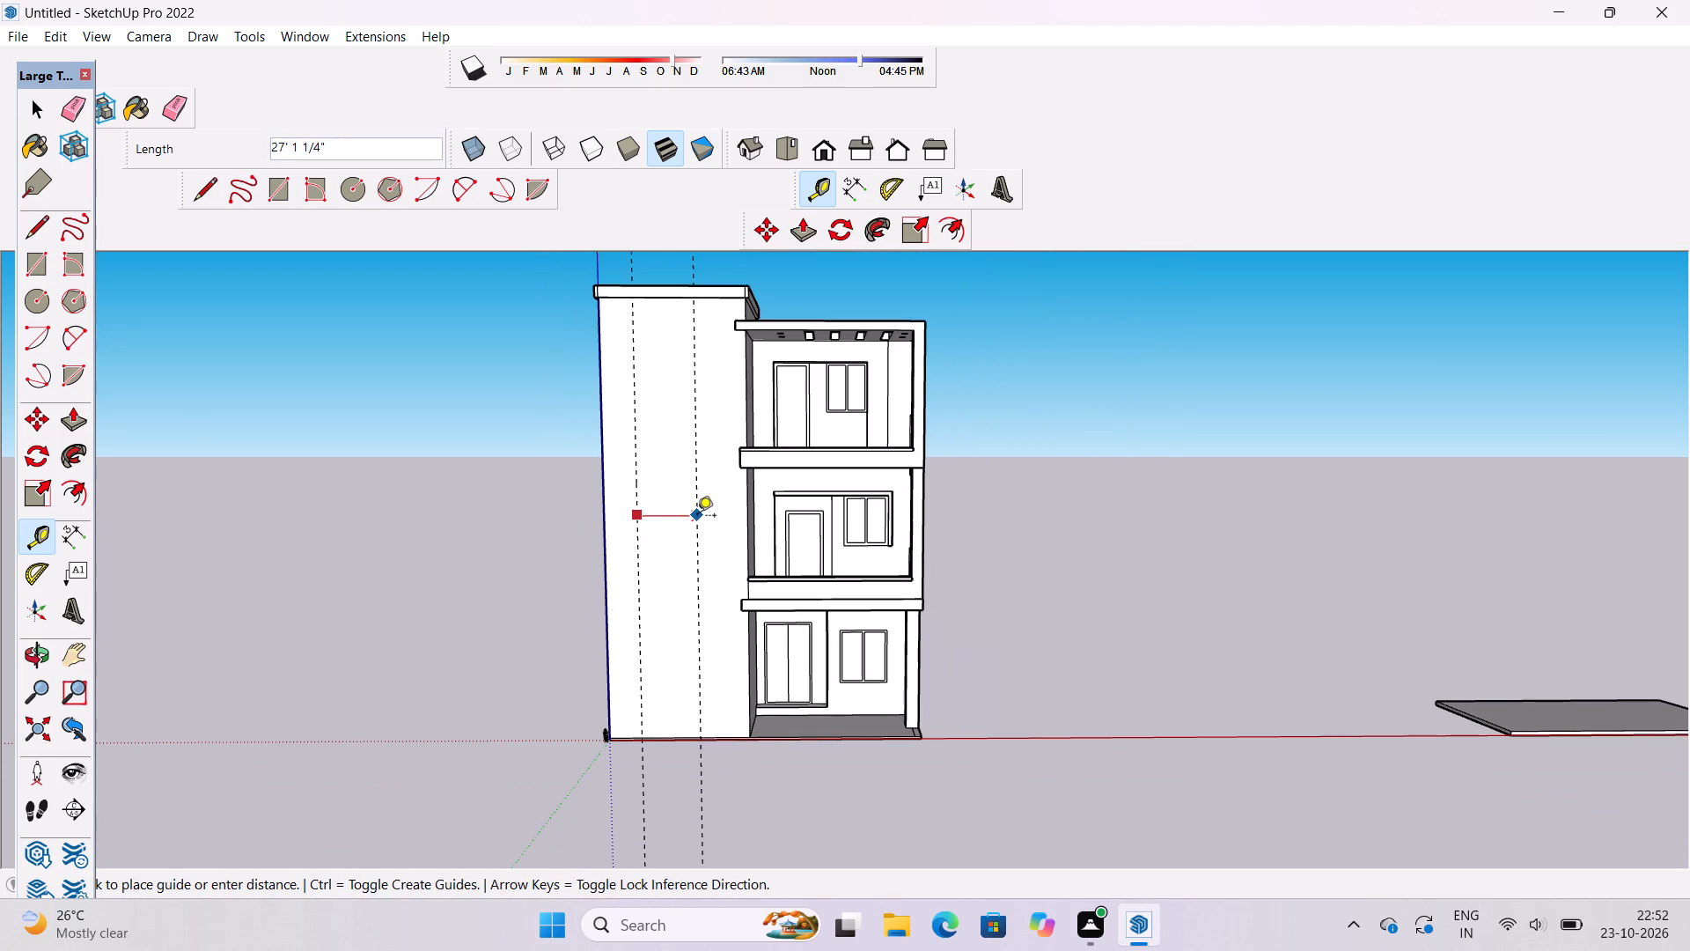
type("28'")
key("Return")
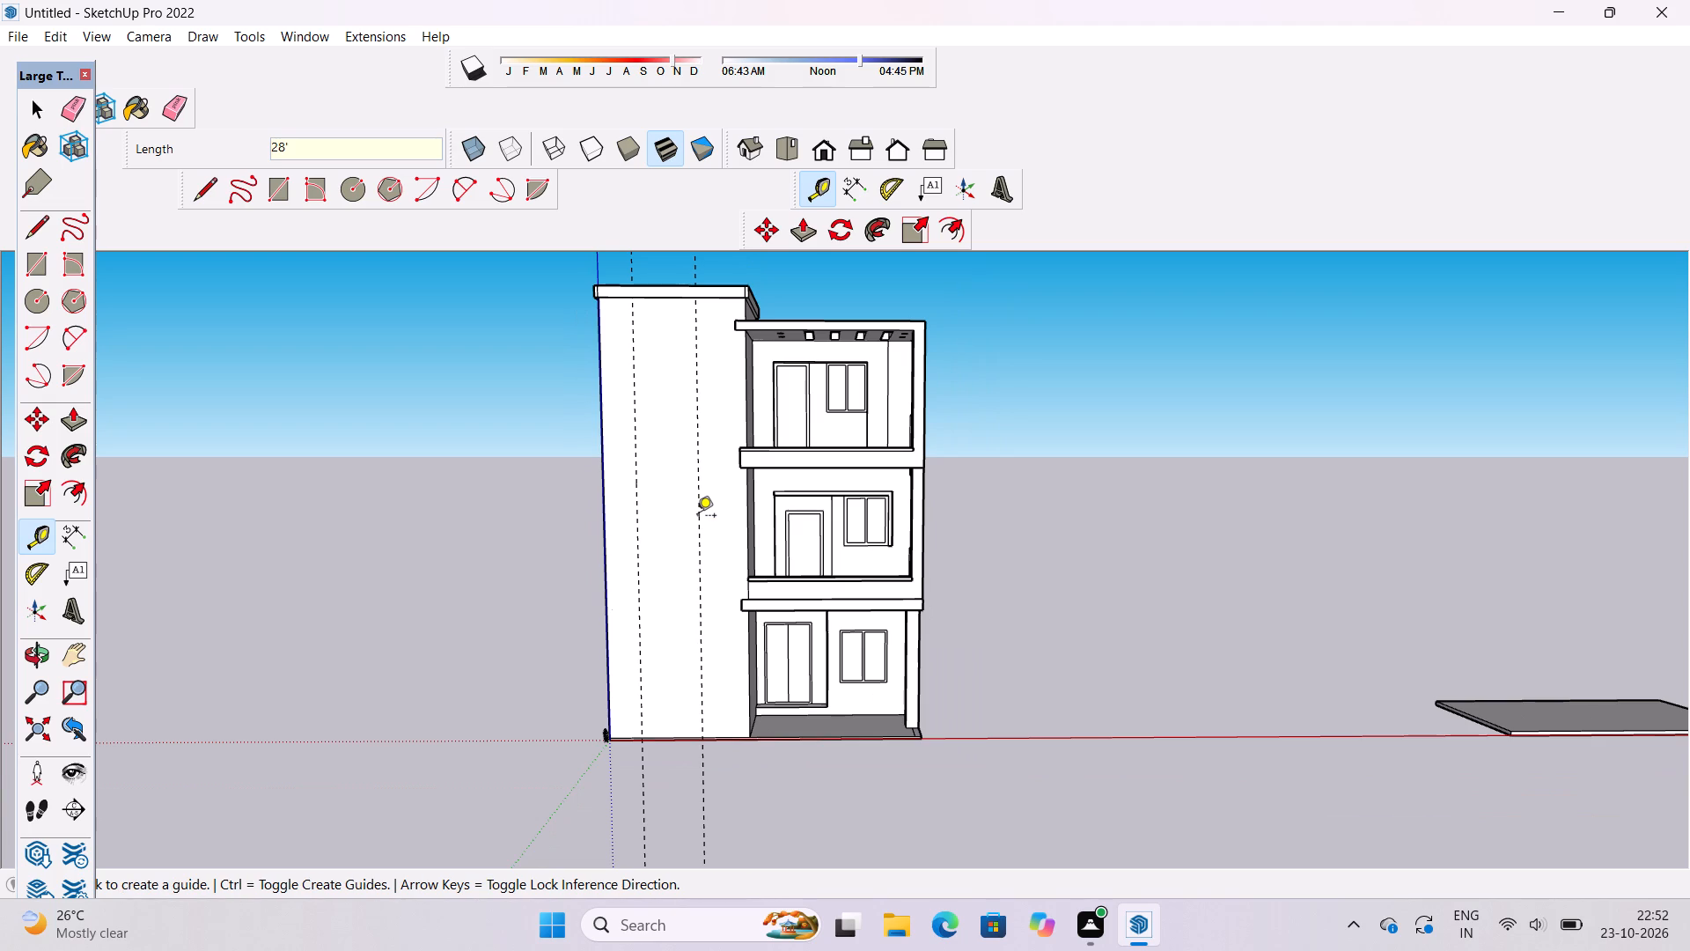
Place a horizontal guide on the blank front wall, 52' above its base edge.
scroll(632, 733, "up", 1)
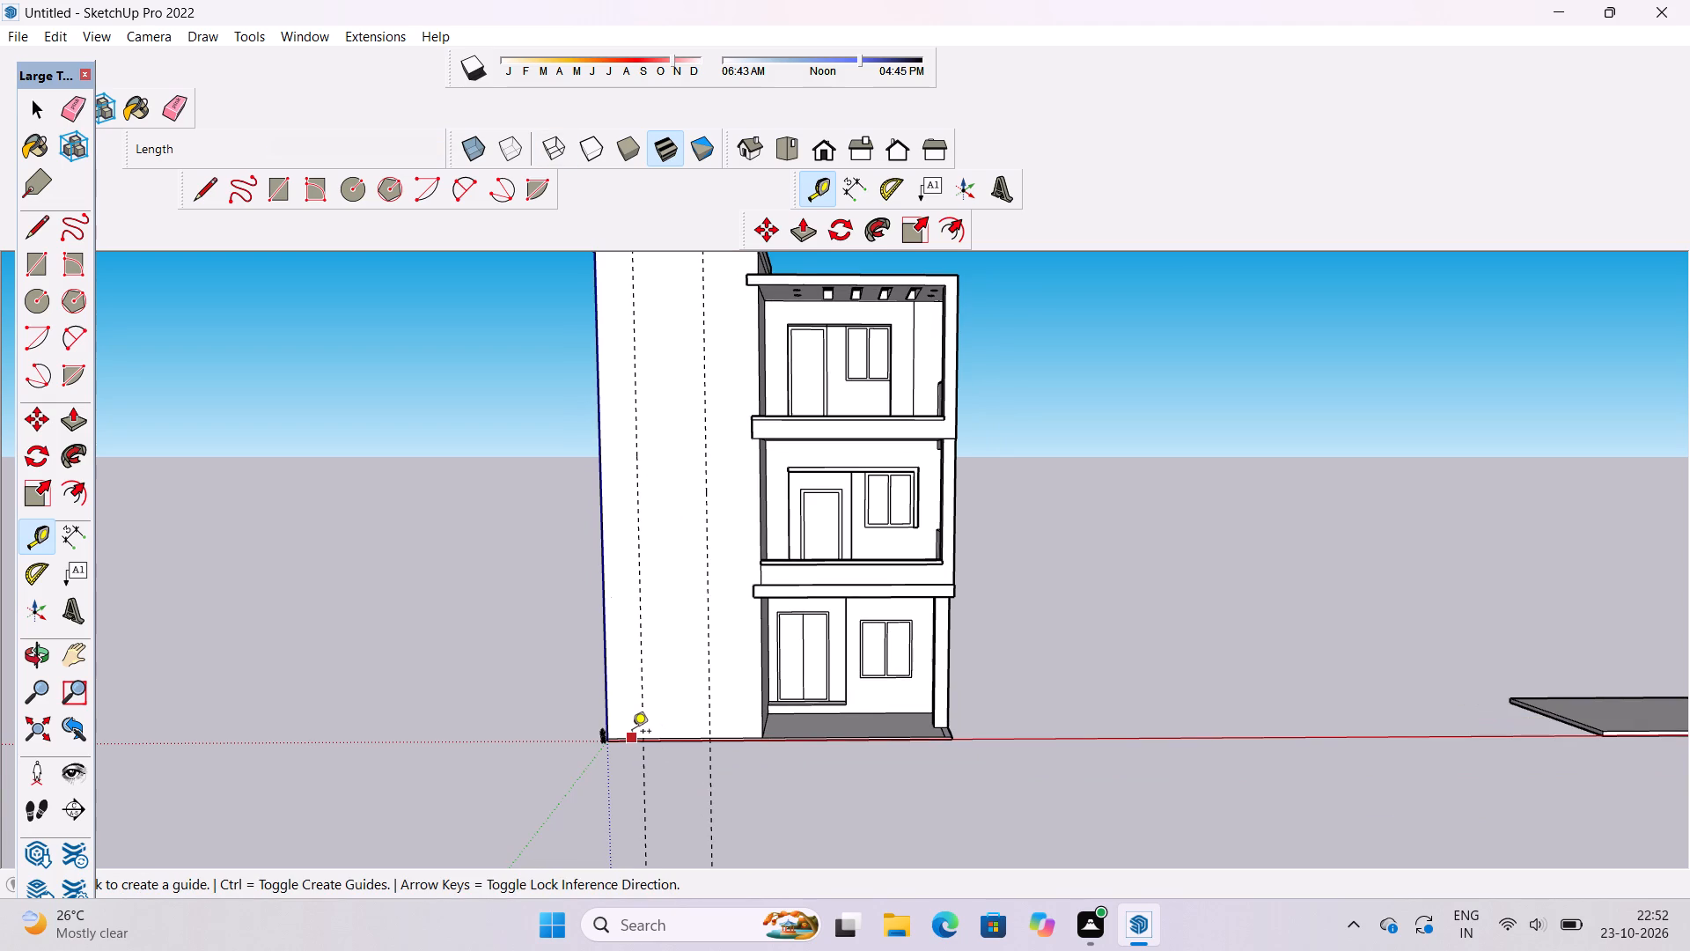
scroll(632, 733, "up", 4)
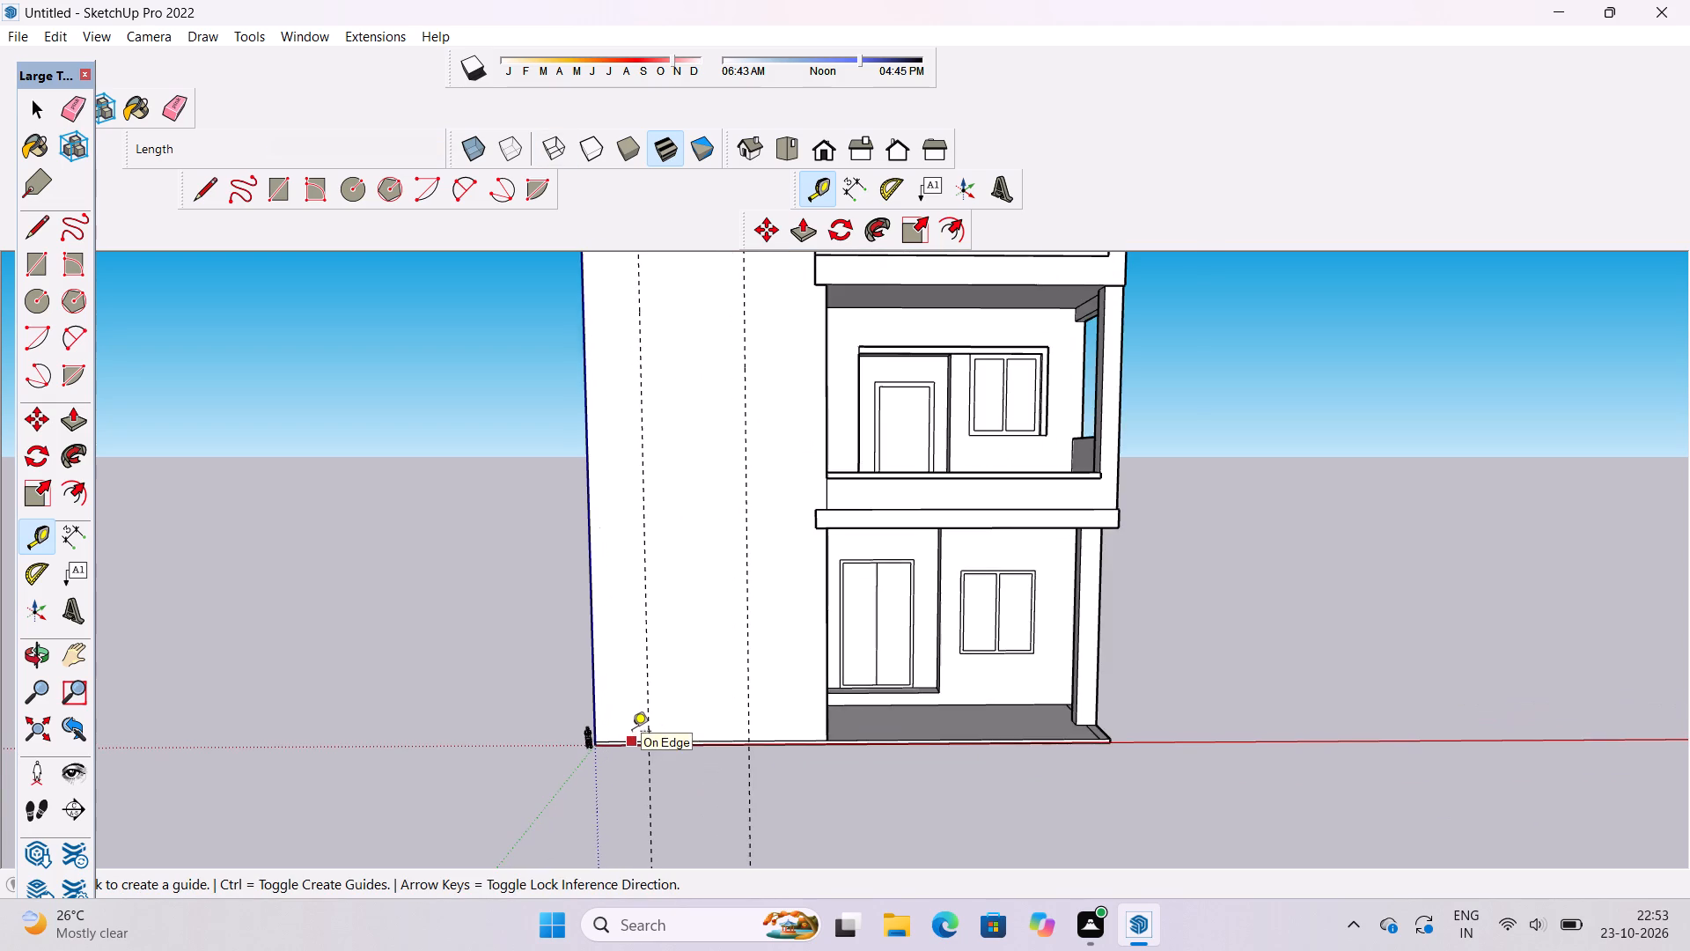
scroll(697, 757, "up", 11)
left_click(696, 719)
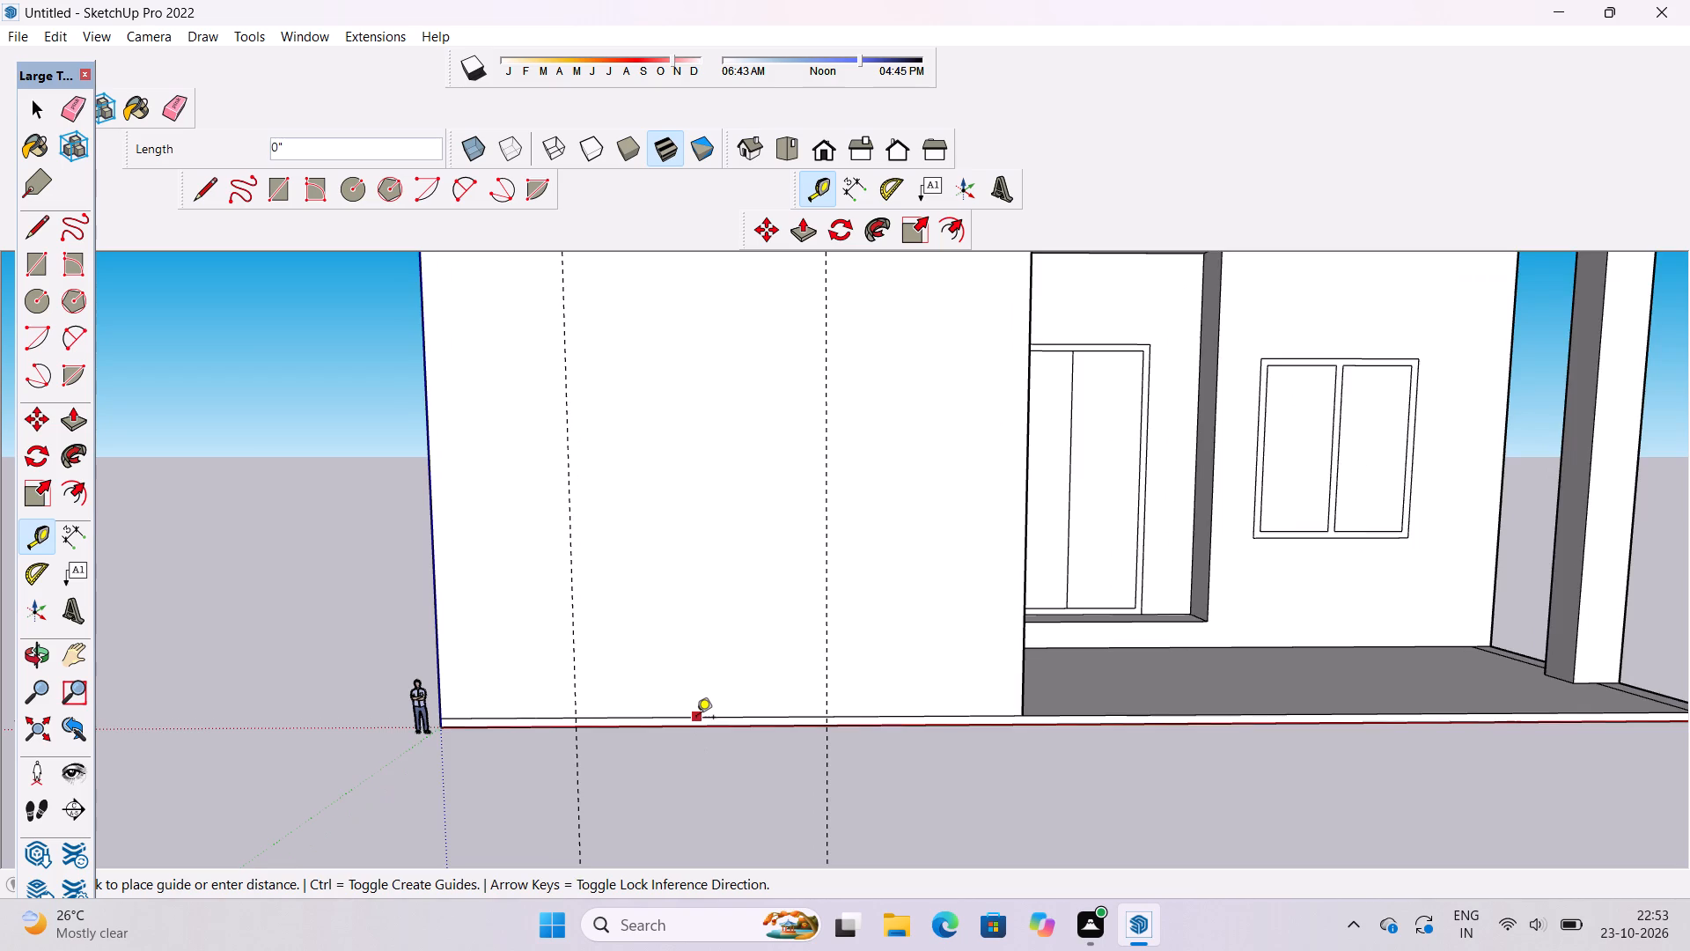
scroll(696, 719, "down", 18)
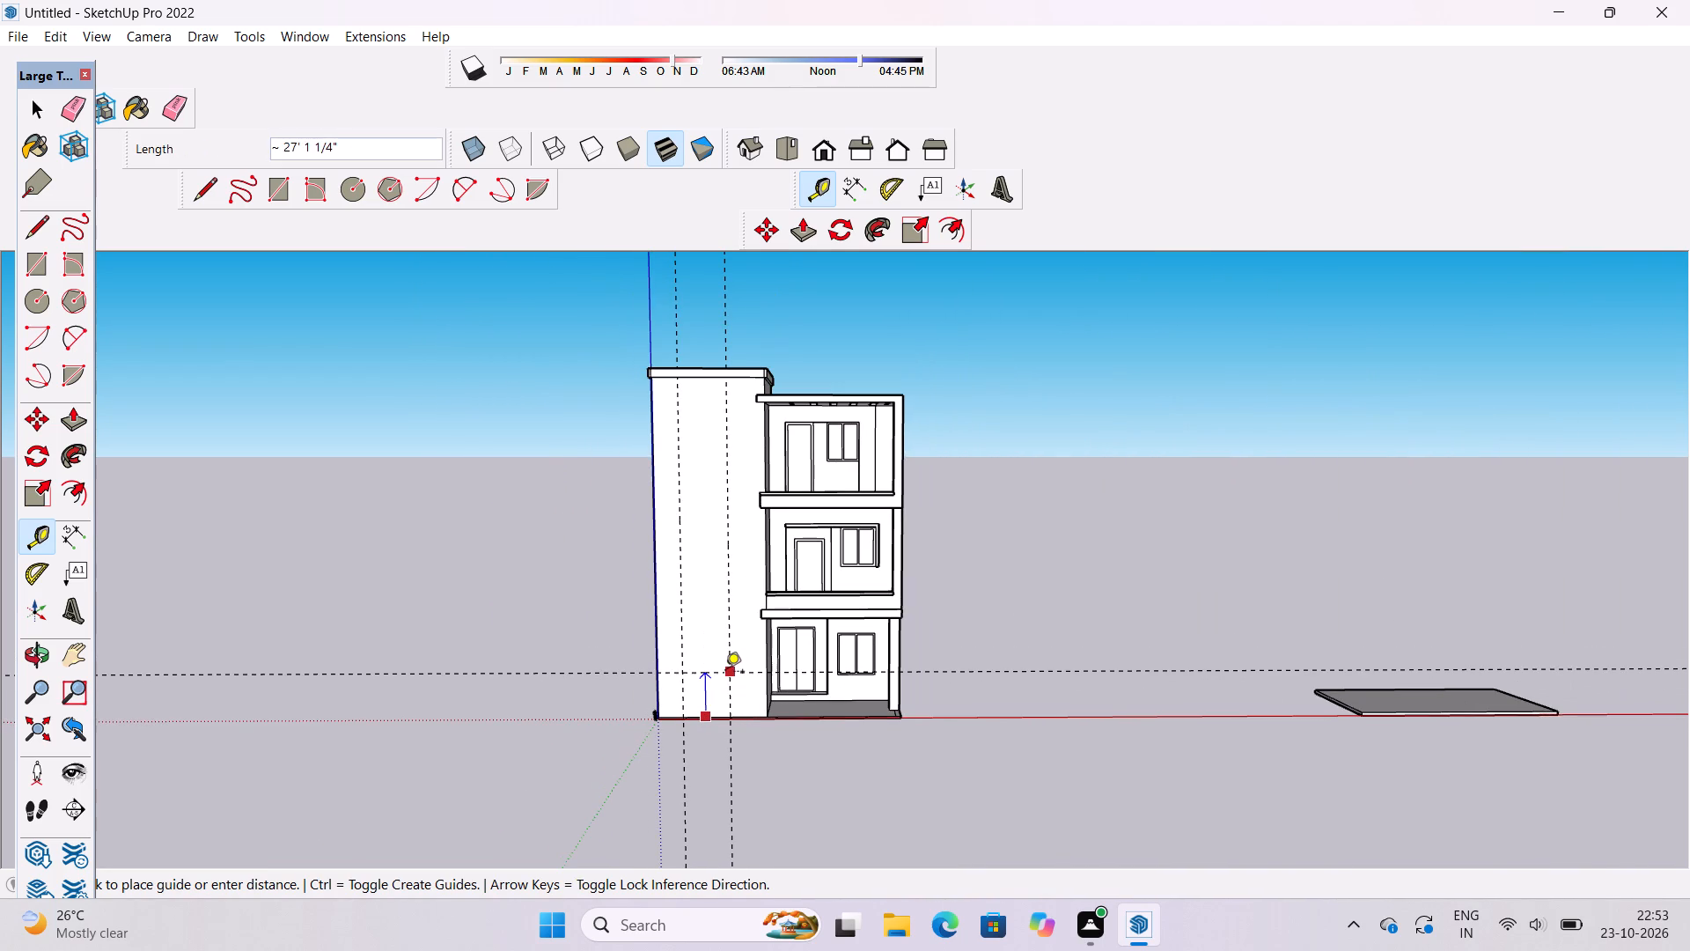
scroll(645, 661, "up", 9)
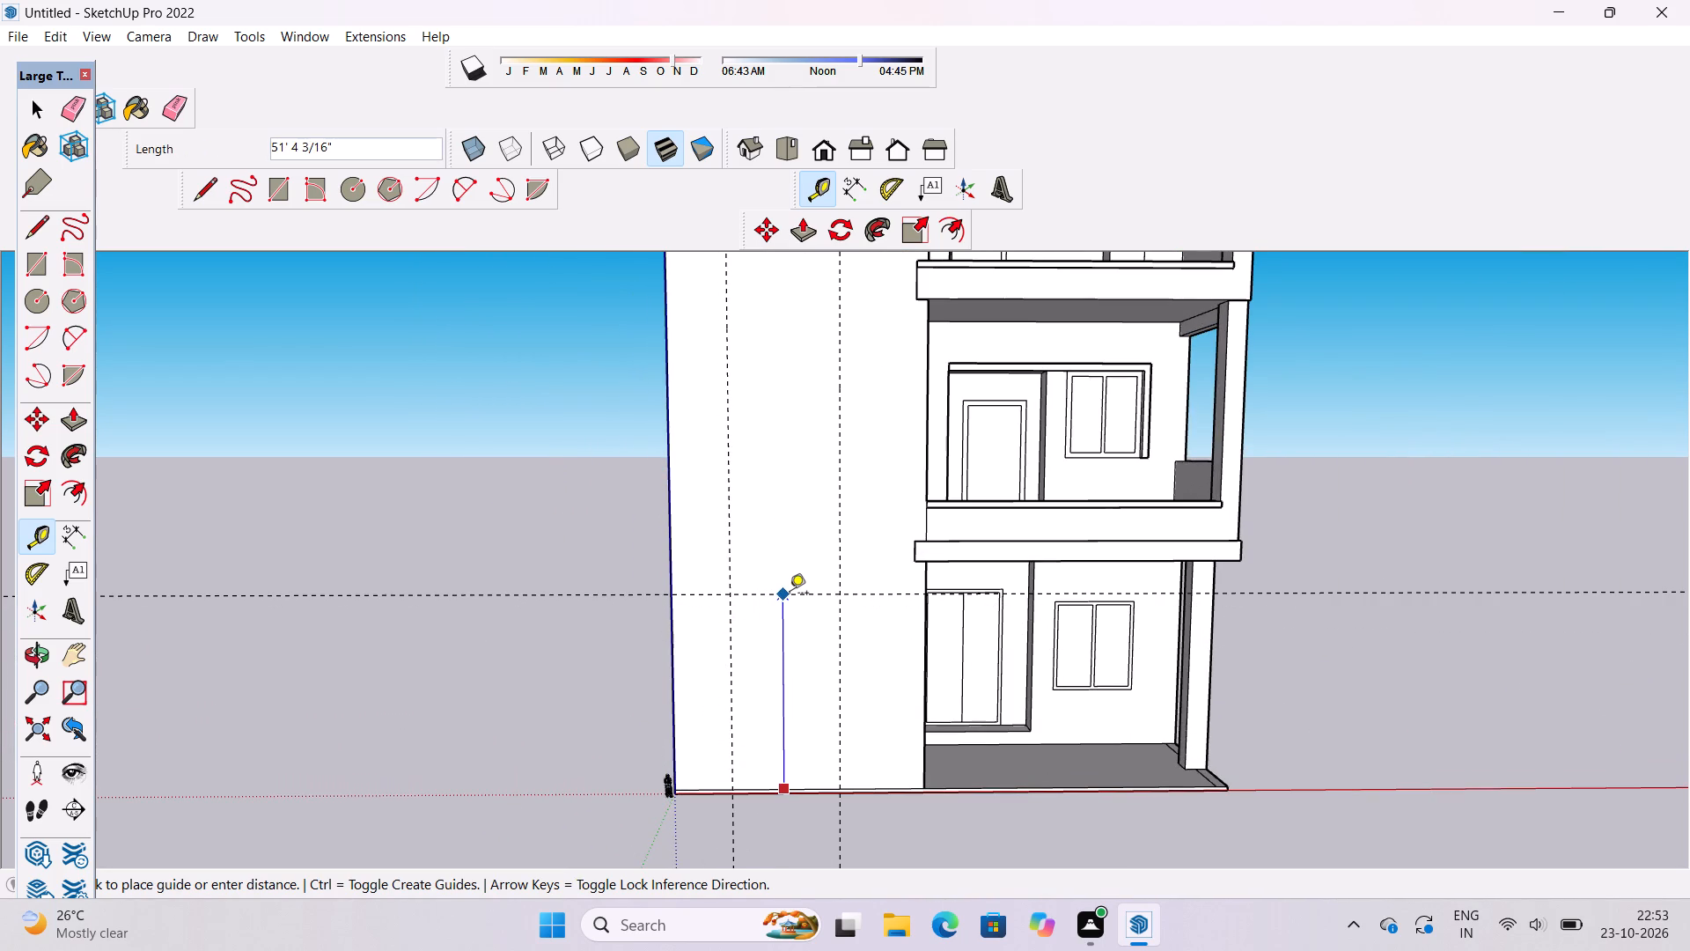
type("52'")
key("Return")
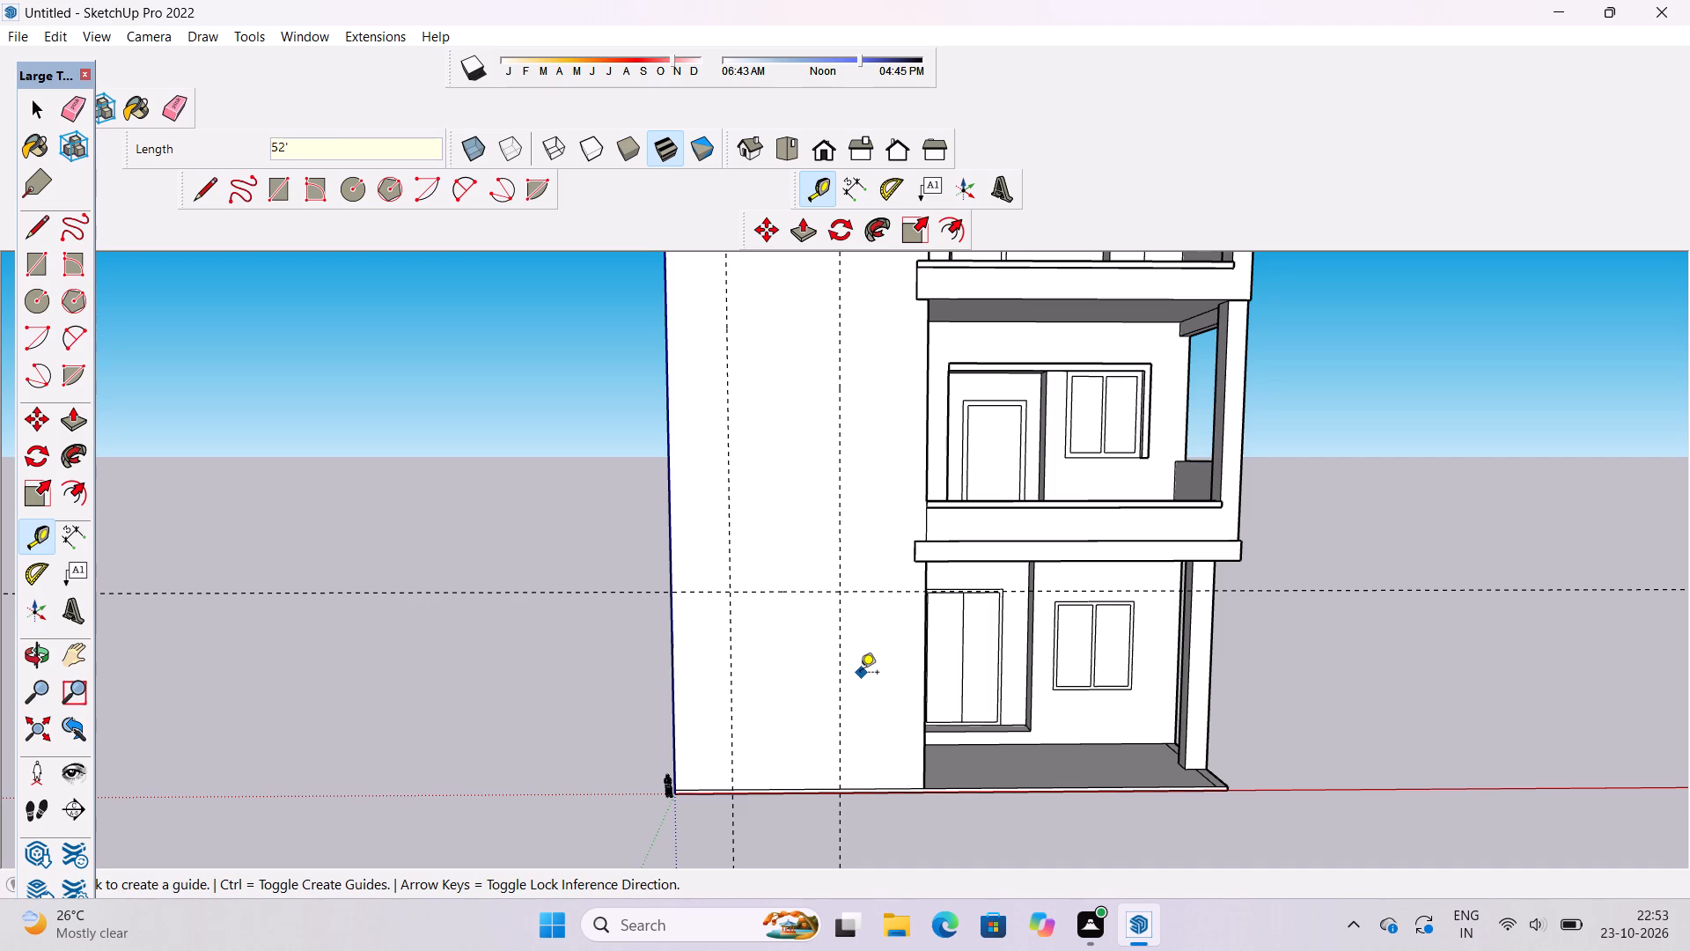
Place a second horizontal guide on the blank front wall, 132' above the first horizontal guide.
scroll(860, 674, "down", 9)
scroll(807, 583, "up", 4)
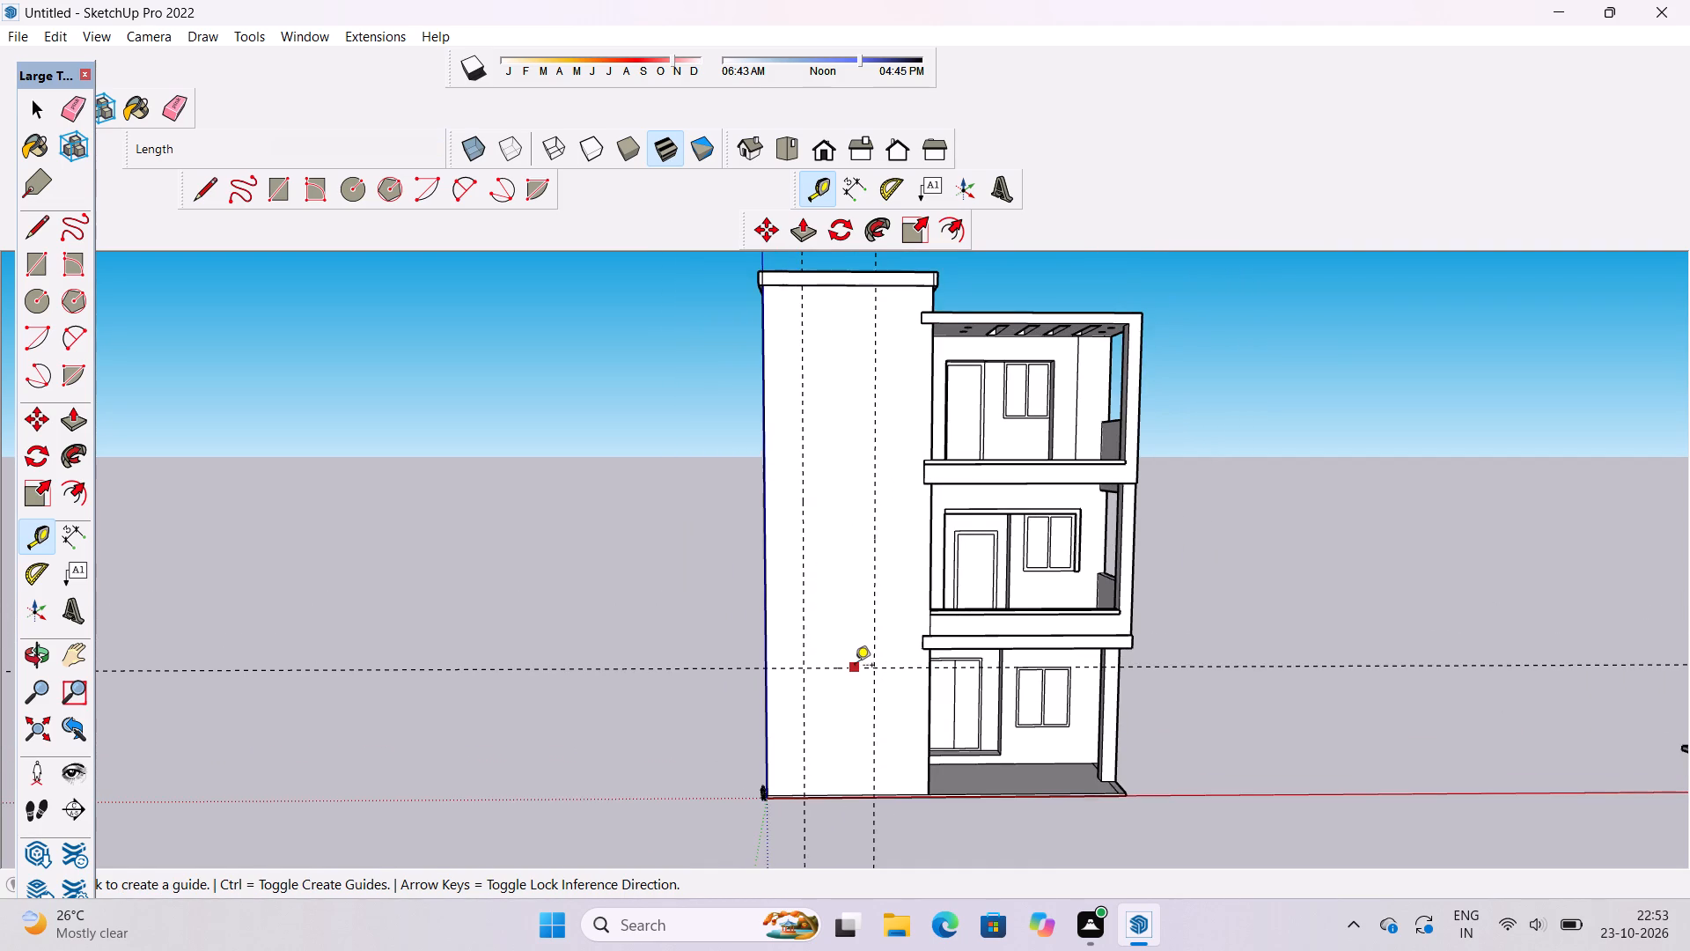
left_click(855, 667)
scroll(855, 667, "down", 3)
scroll(825, 430, "up", 4)
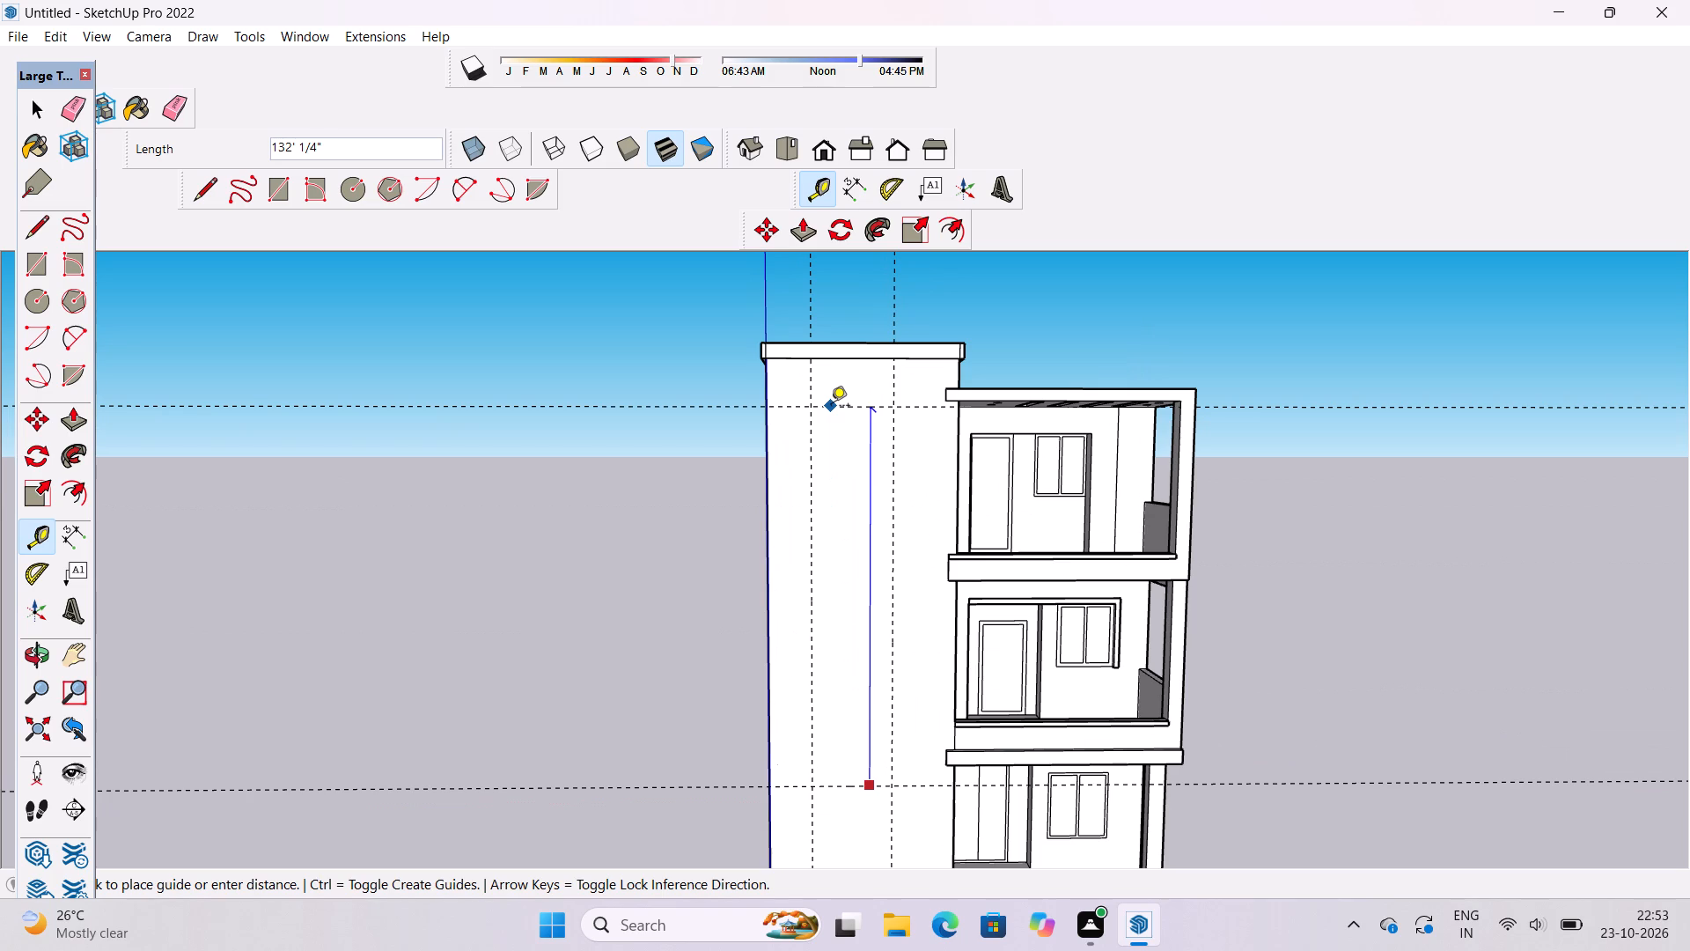
type("132'")
key("Return")
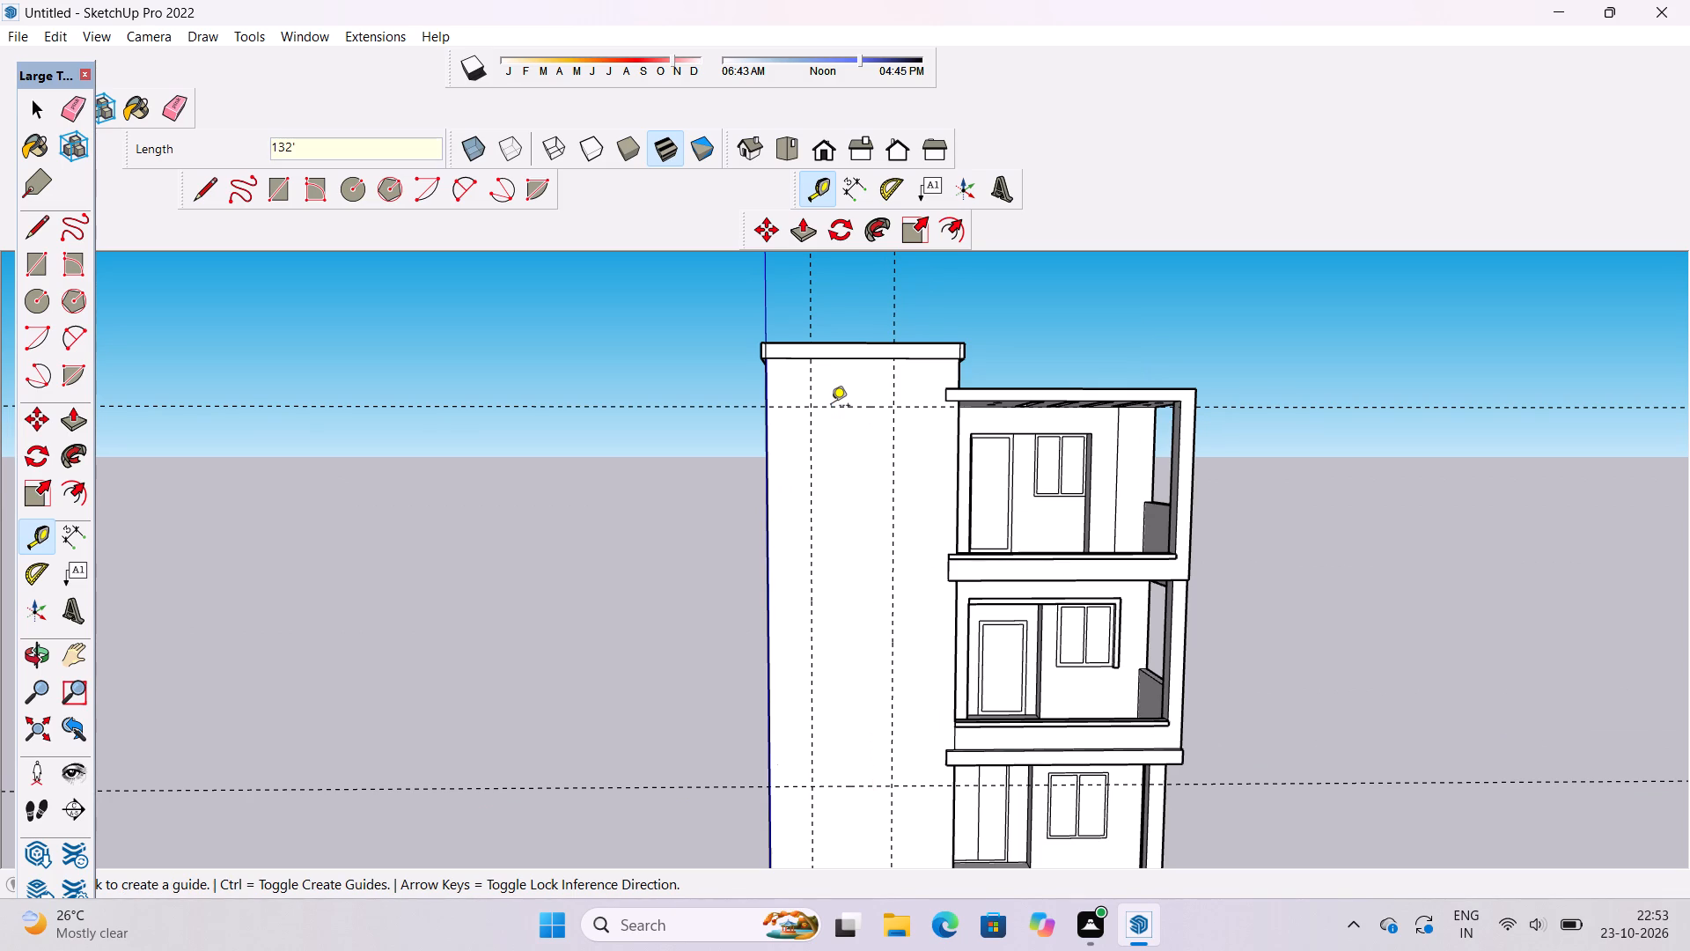
Draw a tall rectangle on the blank front wall between the intersections of the four guides.
scroll(633, 418, "down", 5)
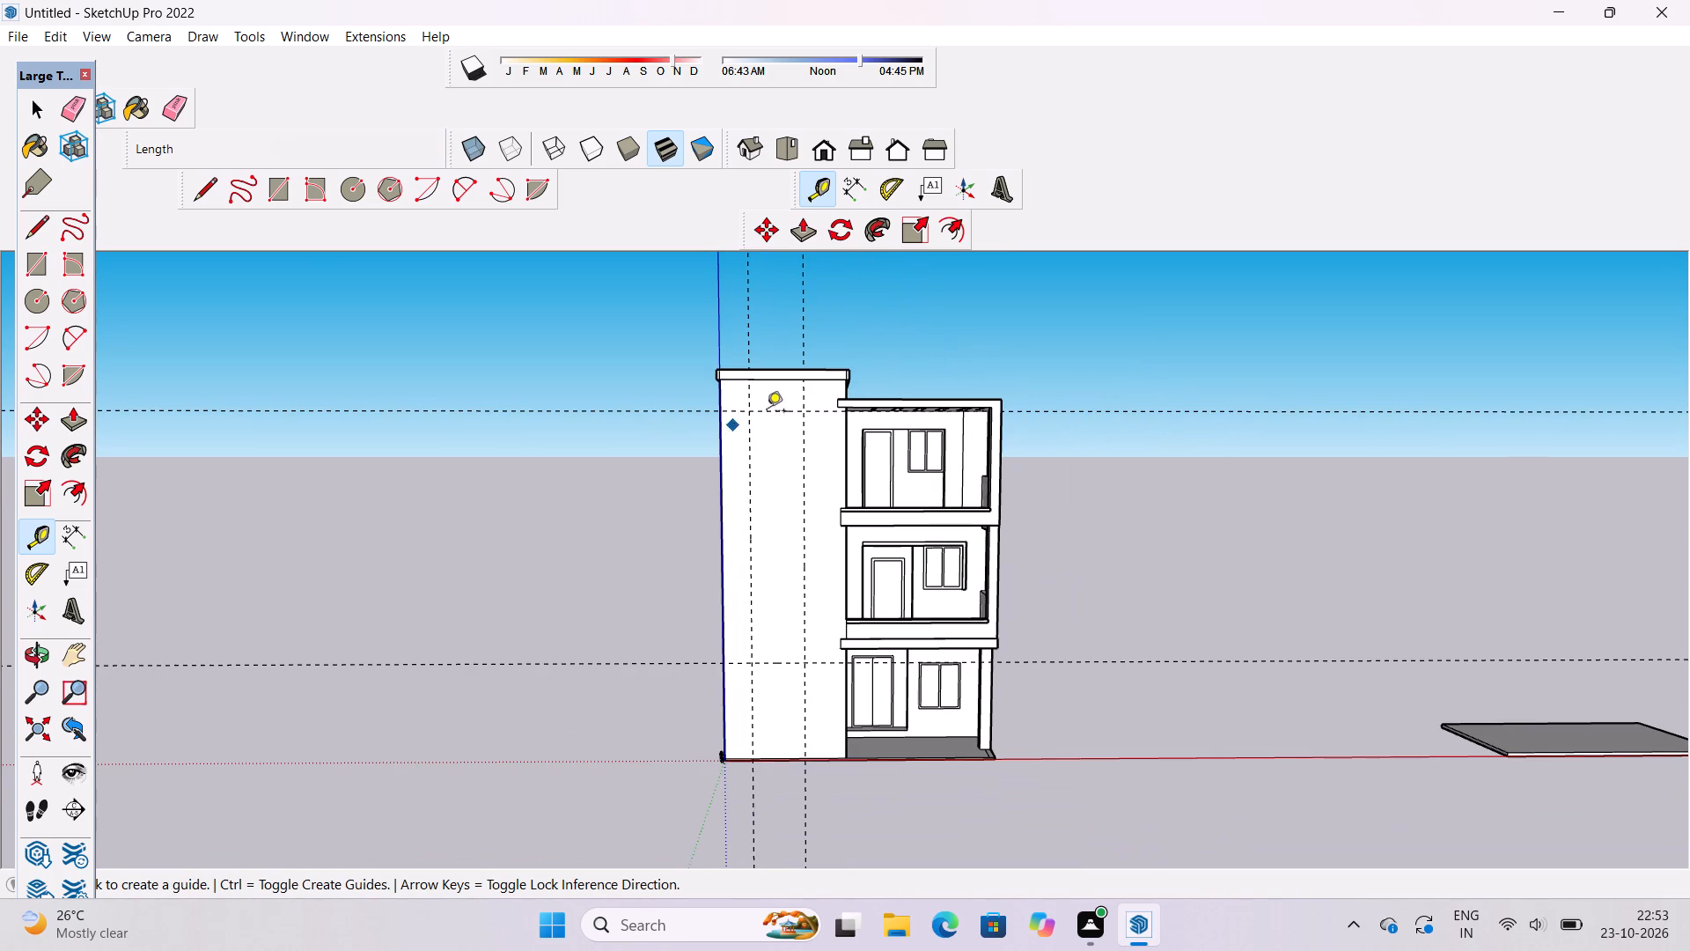
key("r")
scroll(775, 432, "up", 3)
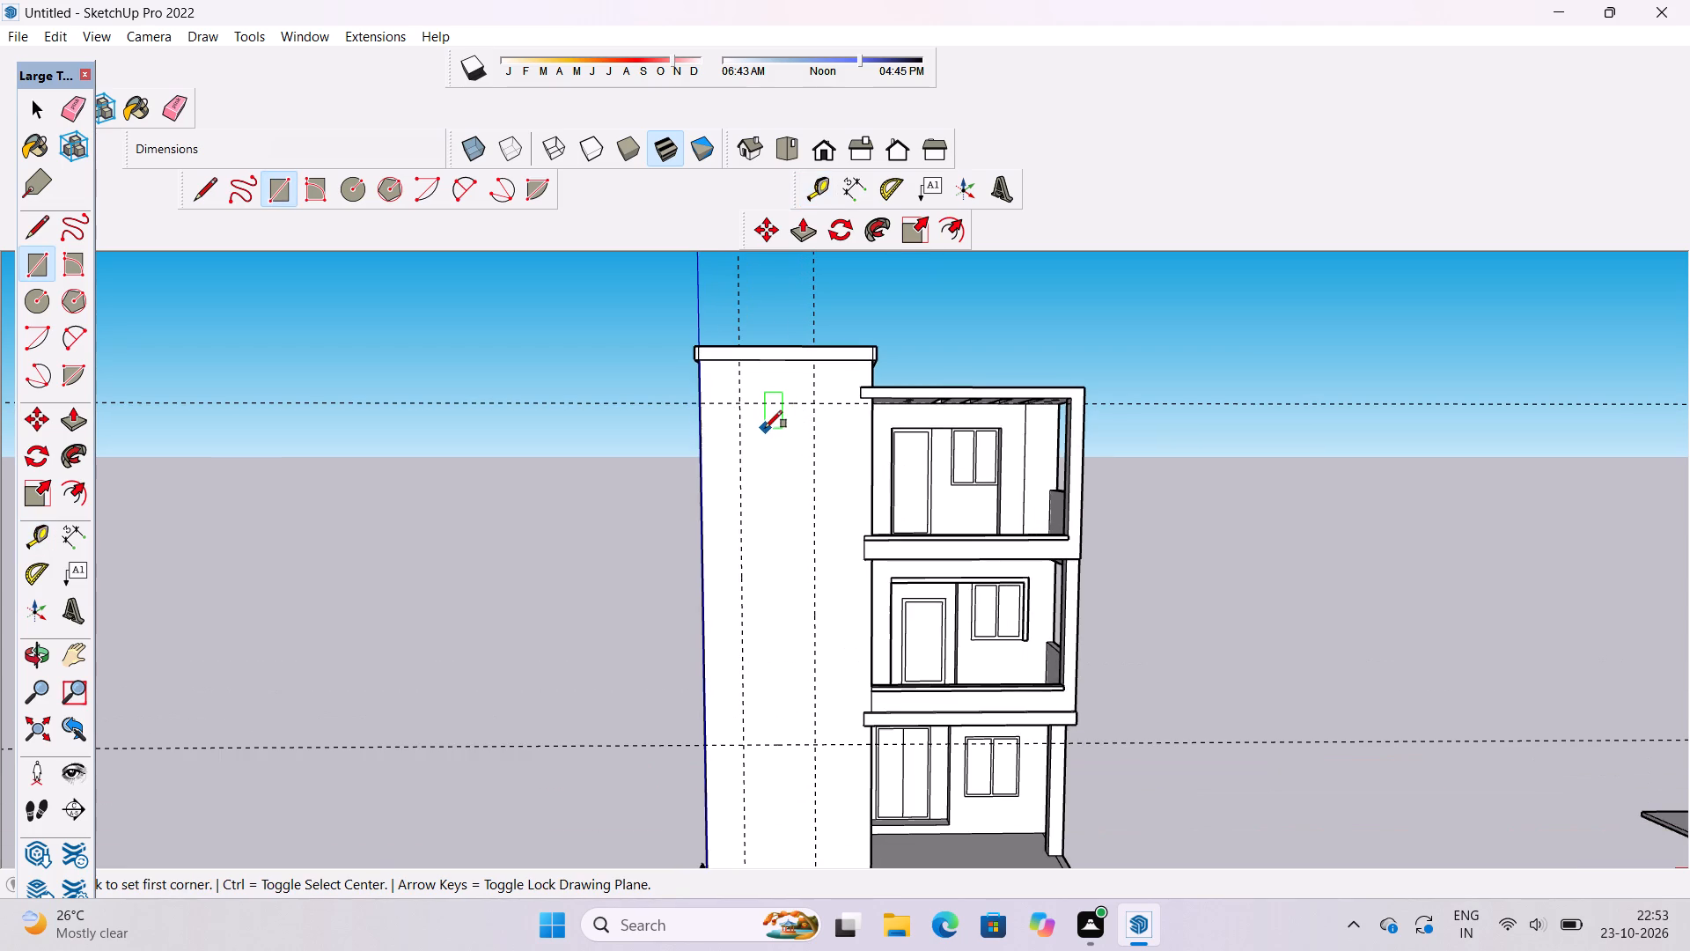
scroll(765, 428, "down", 1)
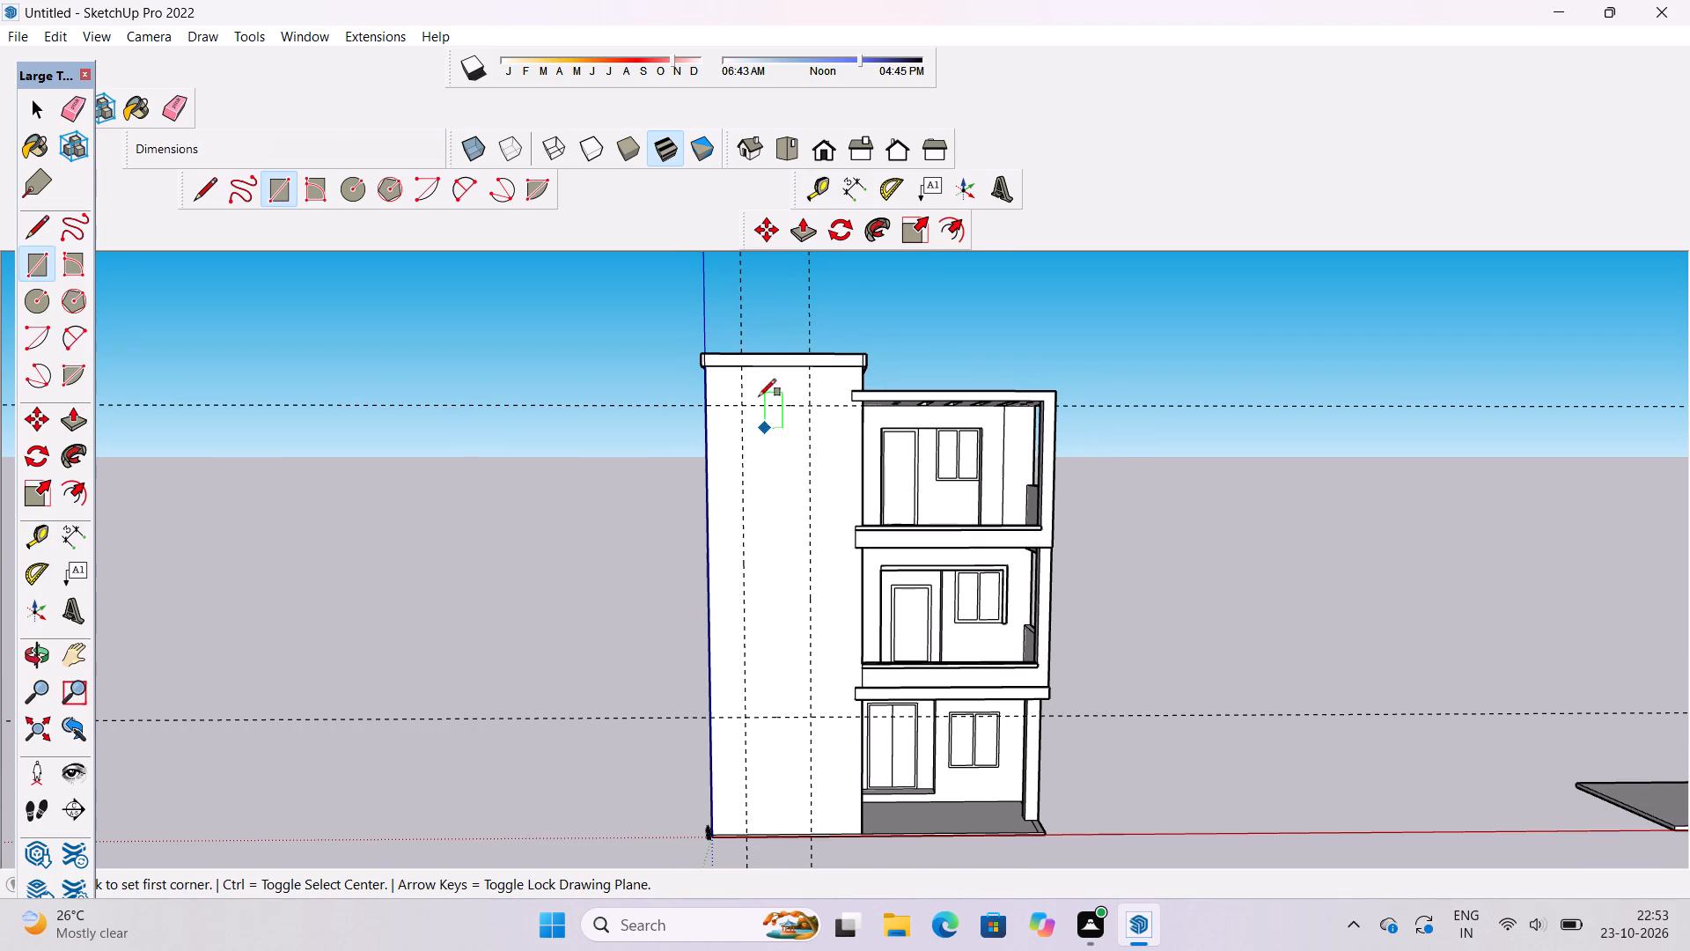
left_click(743, 406)
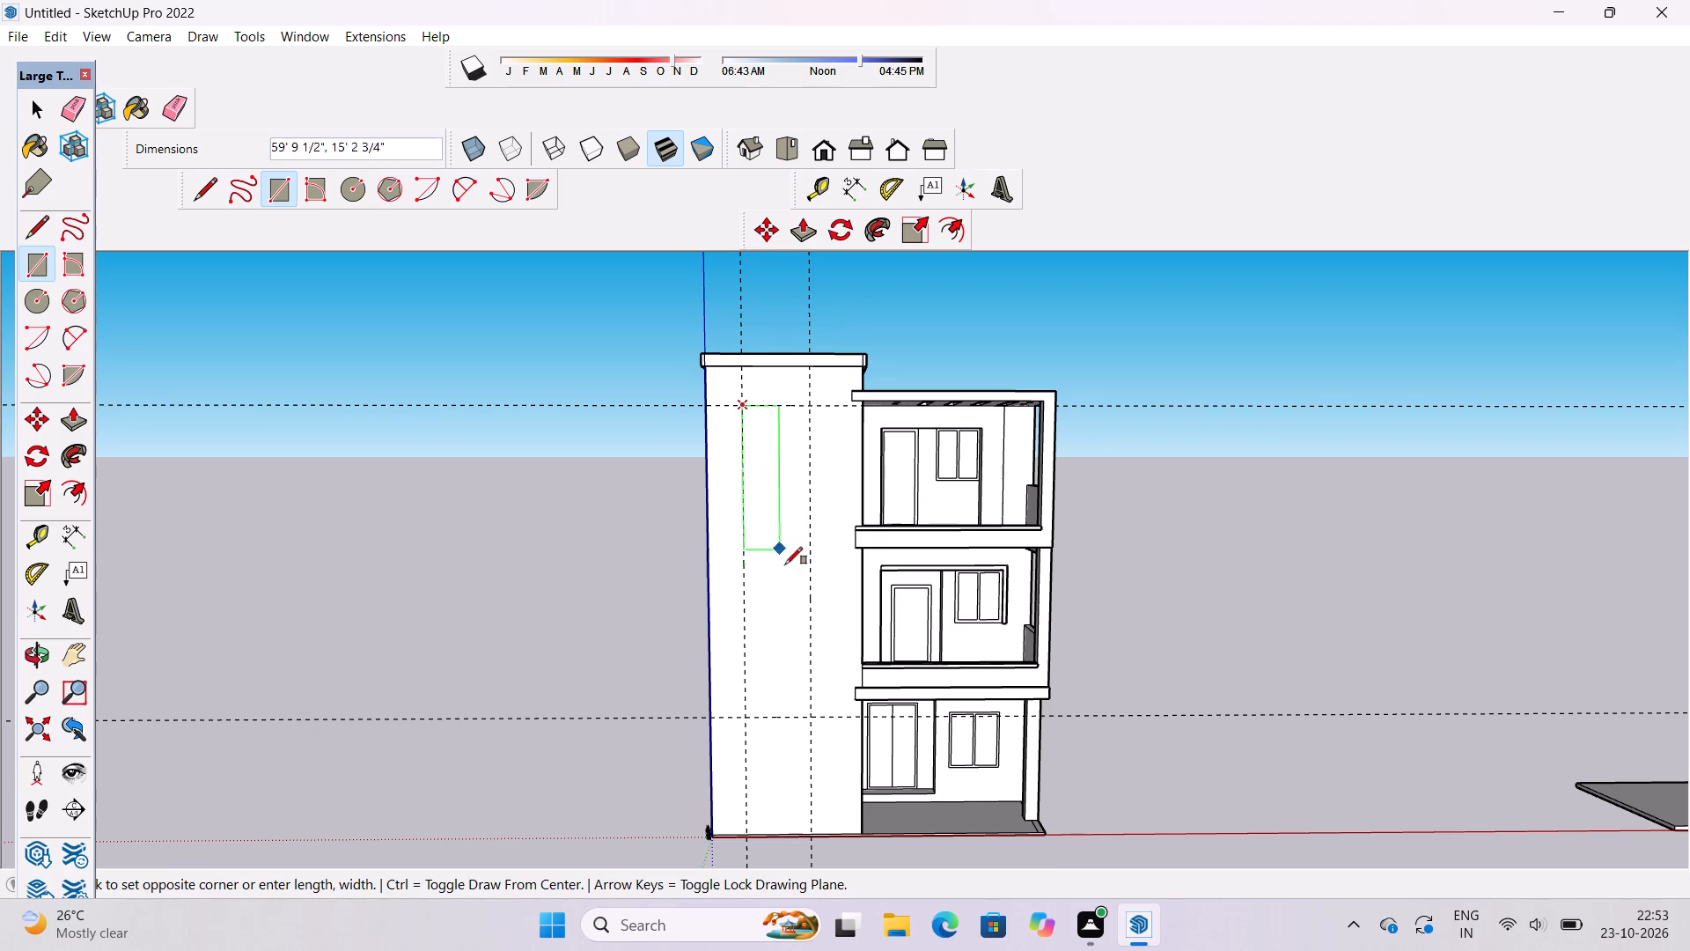
left_click(817, 715)
Erase the two horizontal and two vertical guides around the tall rectangle.
key("e")
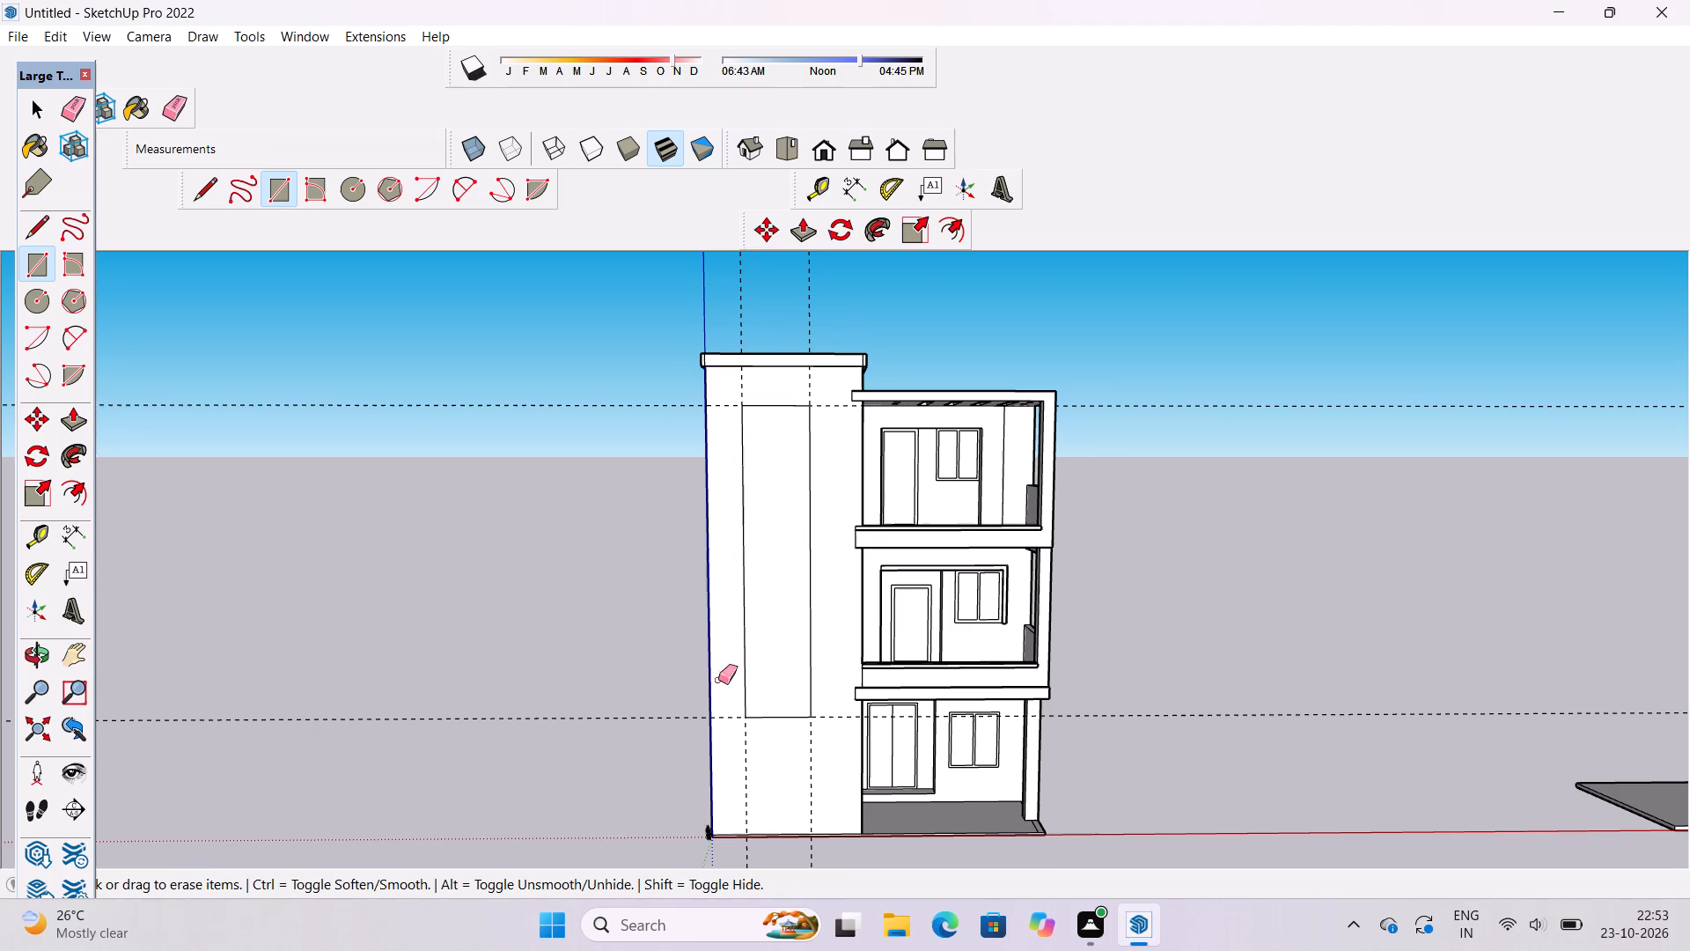
left_click_drag(513, 309, 567, 727)
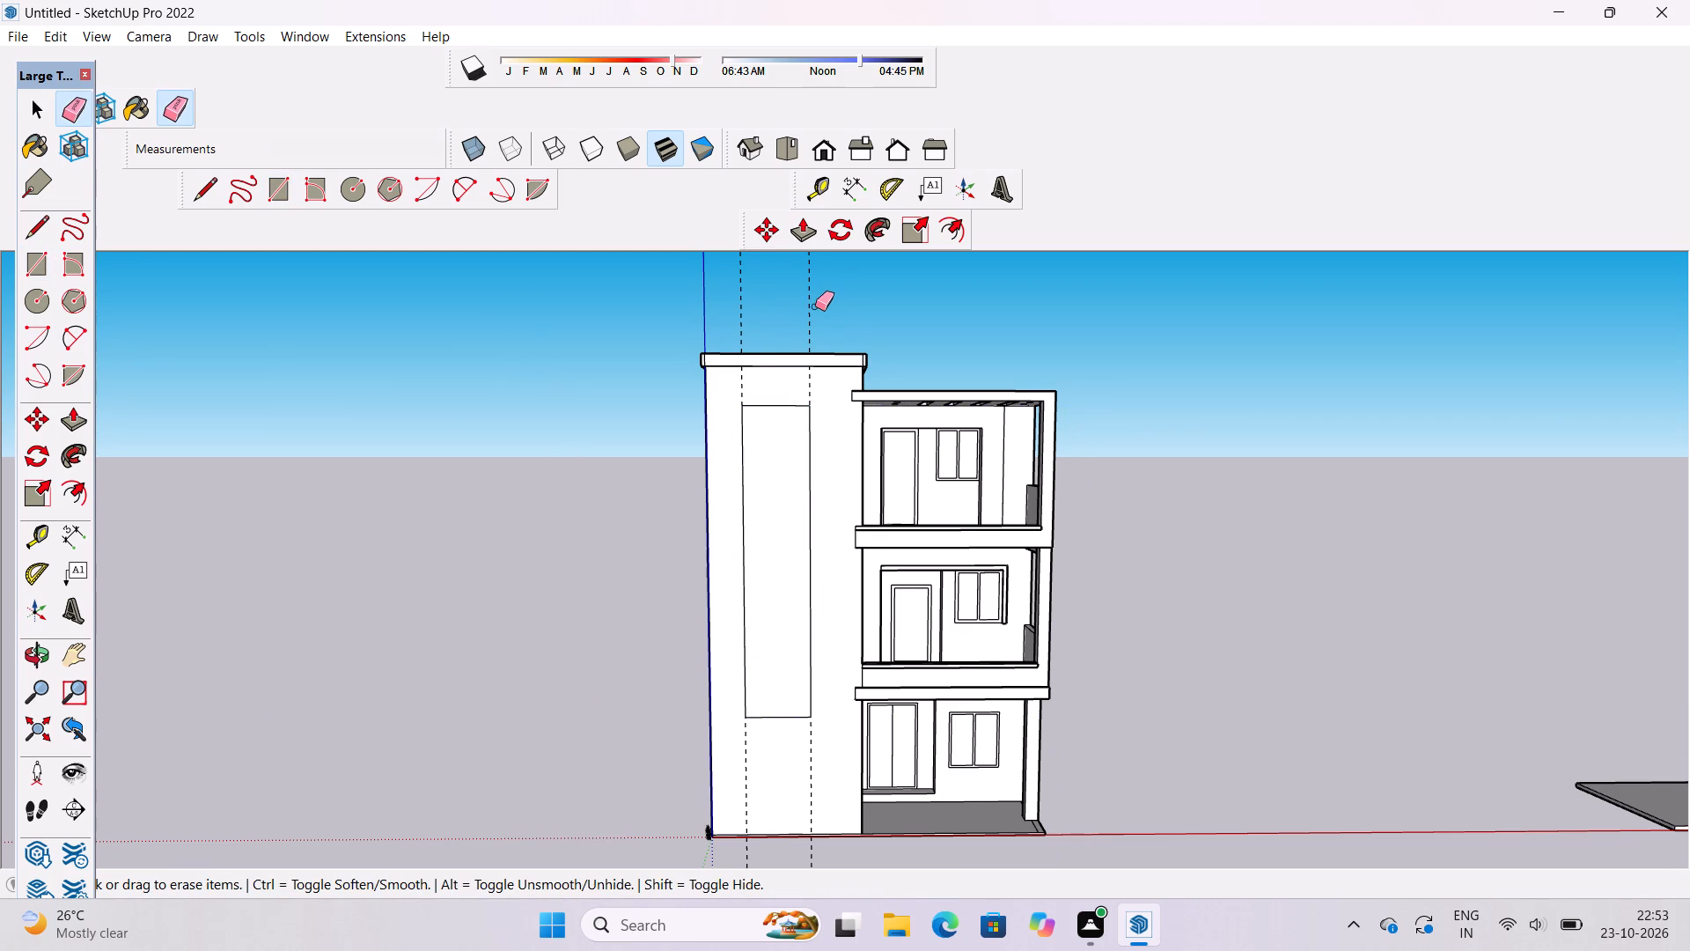
left_click_drag(815, 306, 721, 331)
Offset the tall rectangle's outline inward by 4' to form a border on the front wall.
key("o")
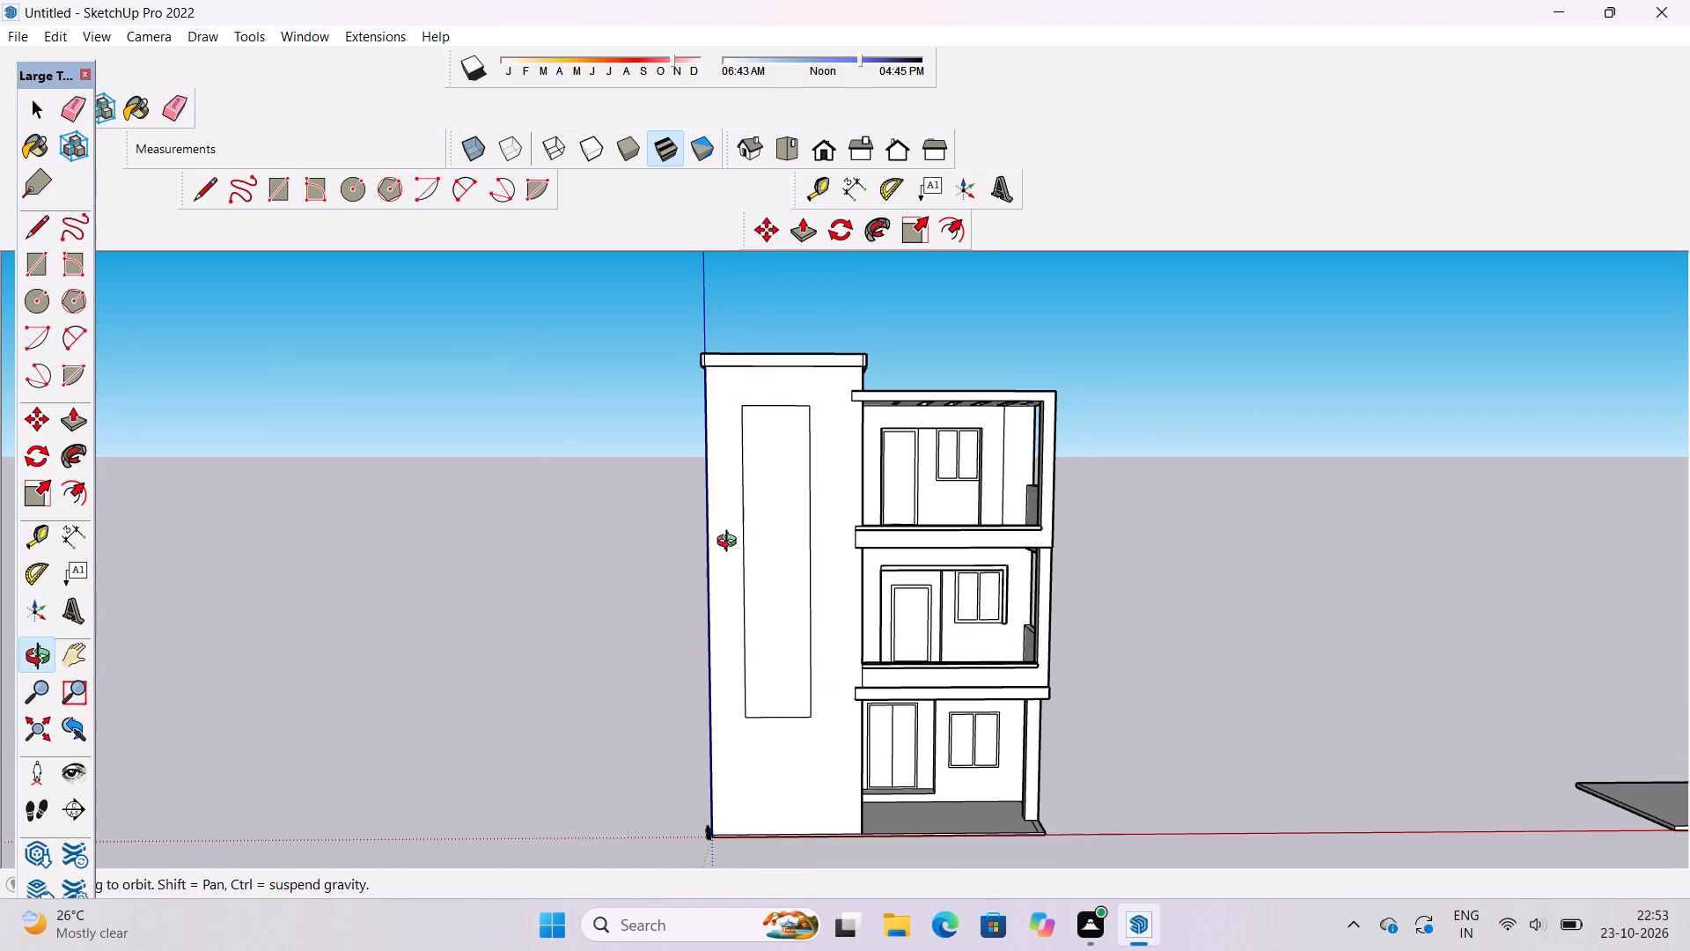
left_click_drag(731, 543, 711, 444, "shift")
scroll(719, 405, "up", 2, "shift")
left_click_drag(719, 405, 730, 466, "shift")
type("of")
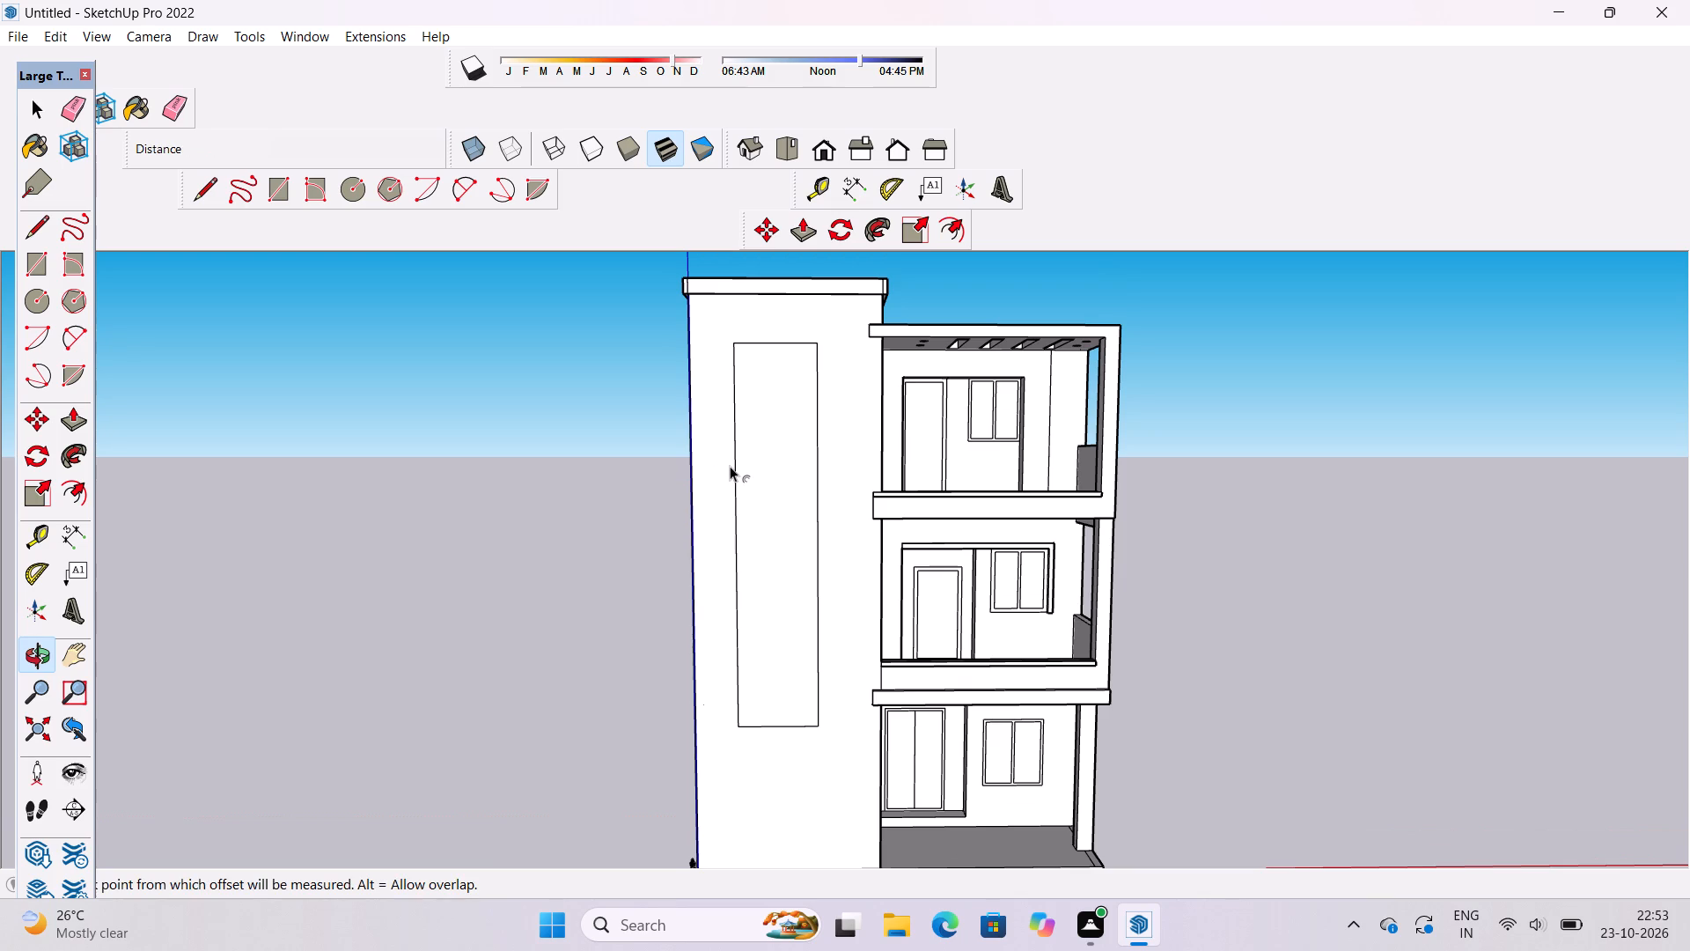
scroll(732, 436, "up", 3)
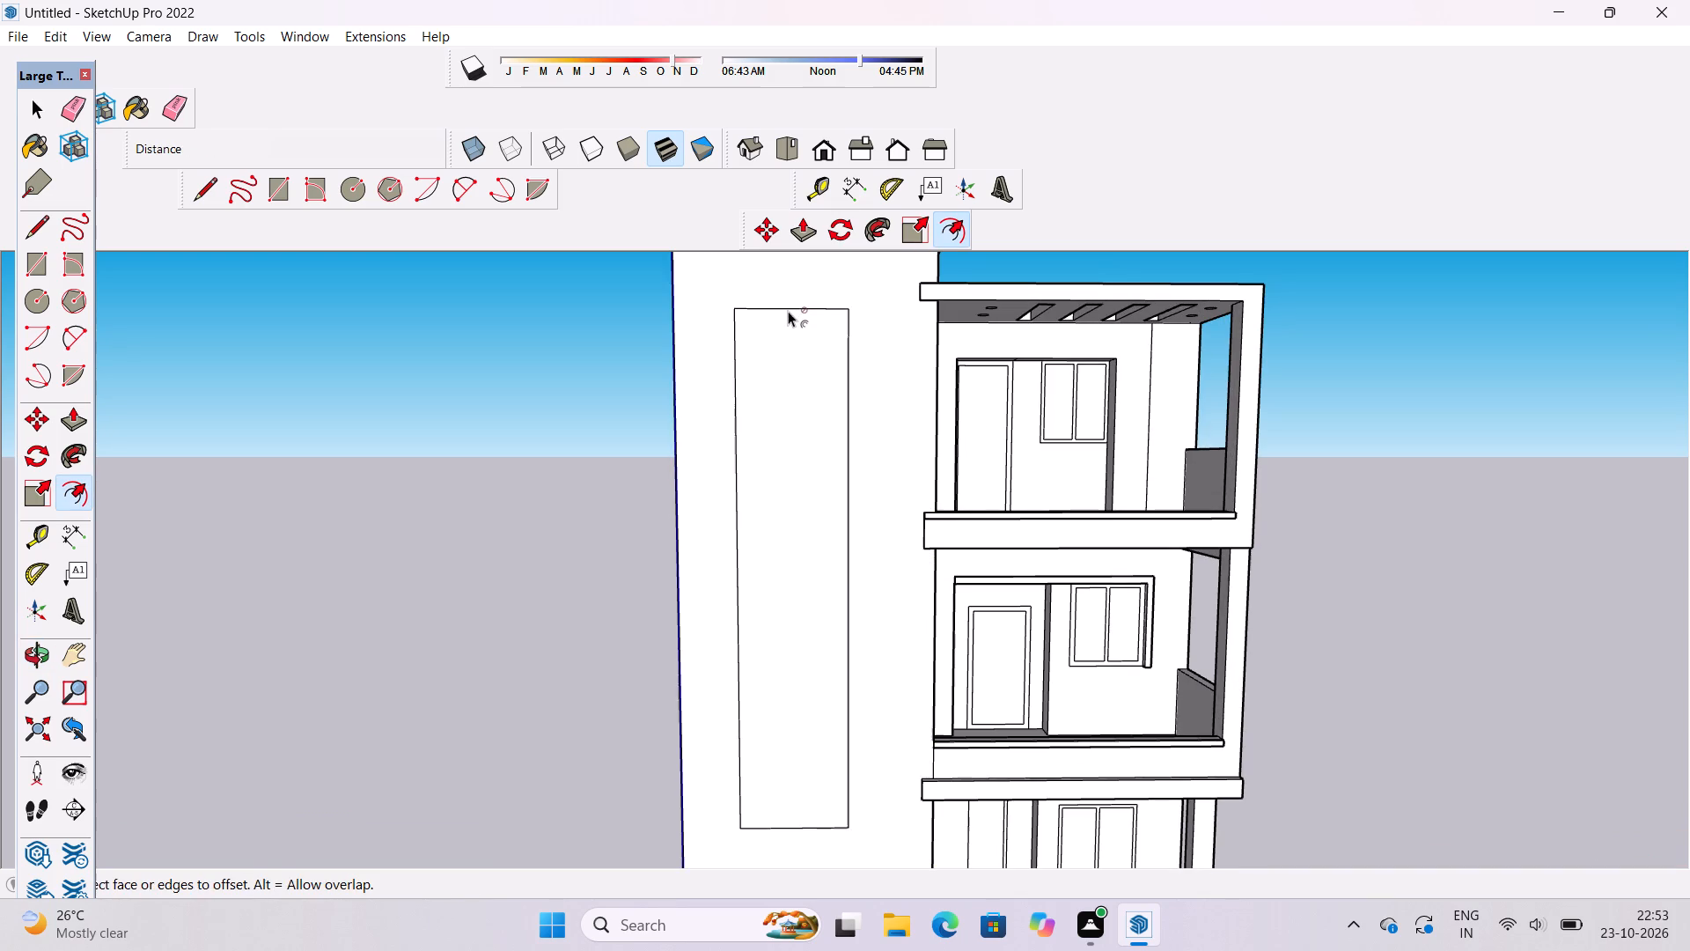
left_click(806, 317)
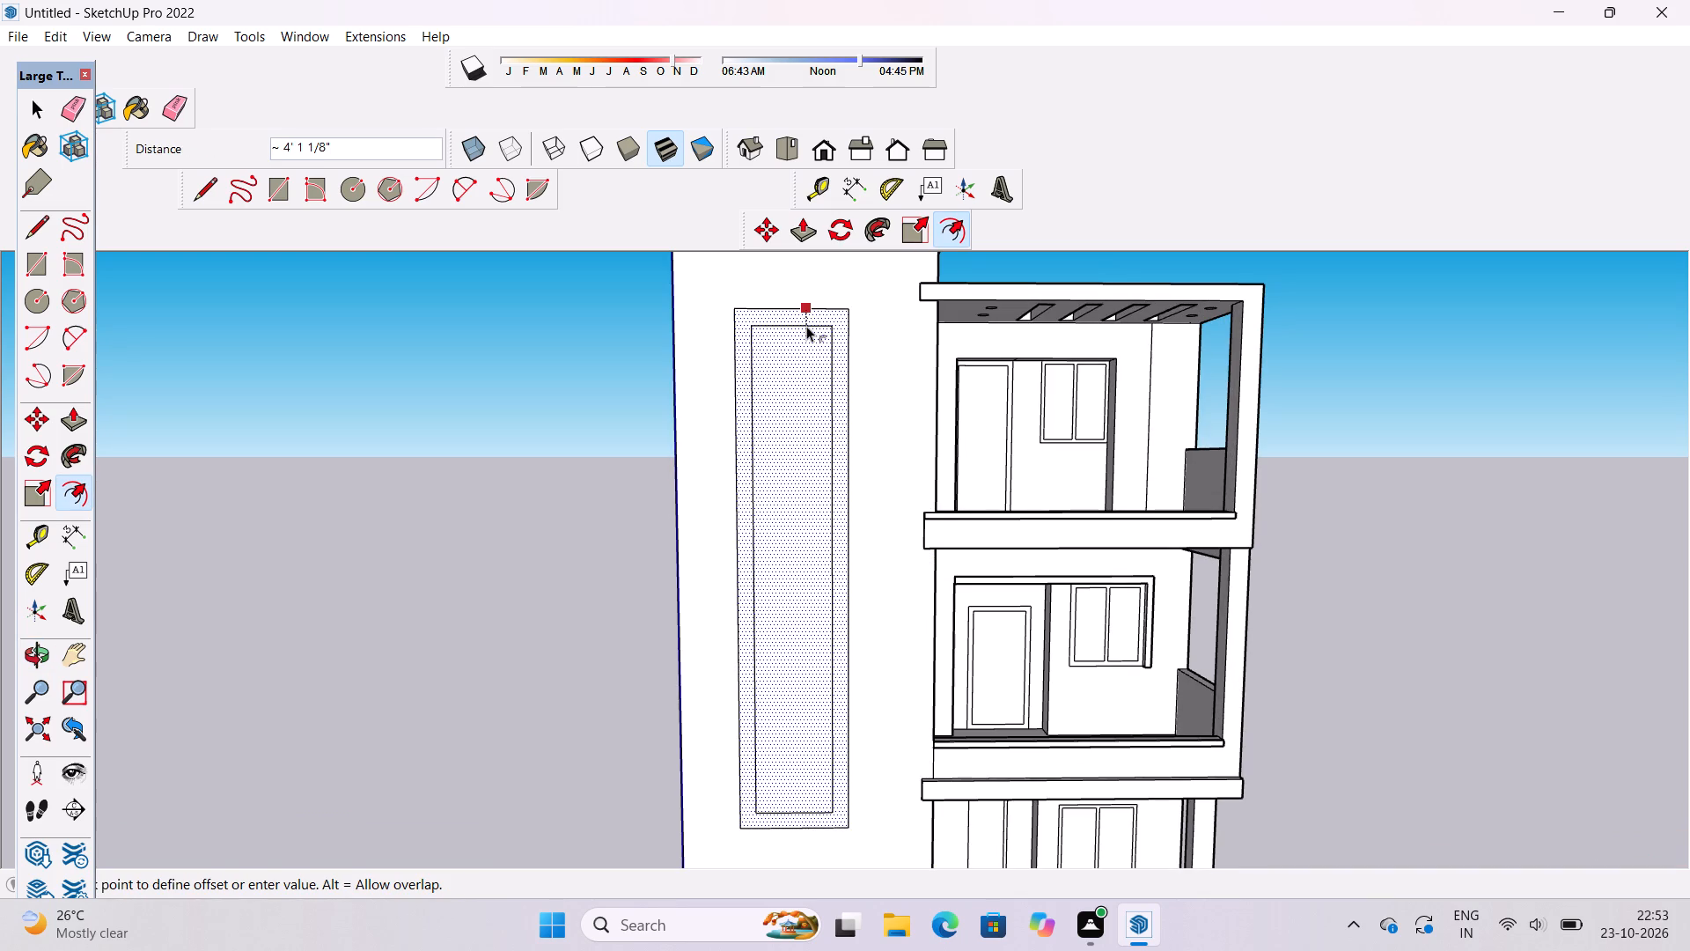
type("4'")
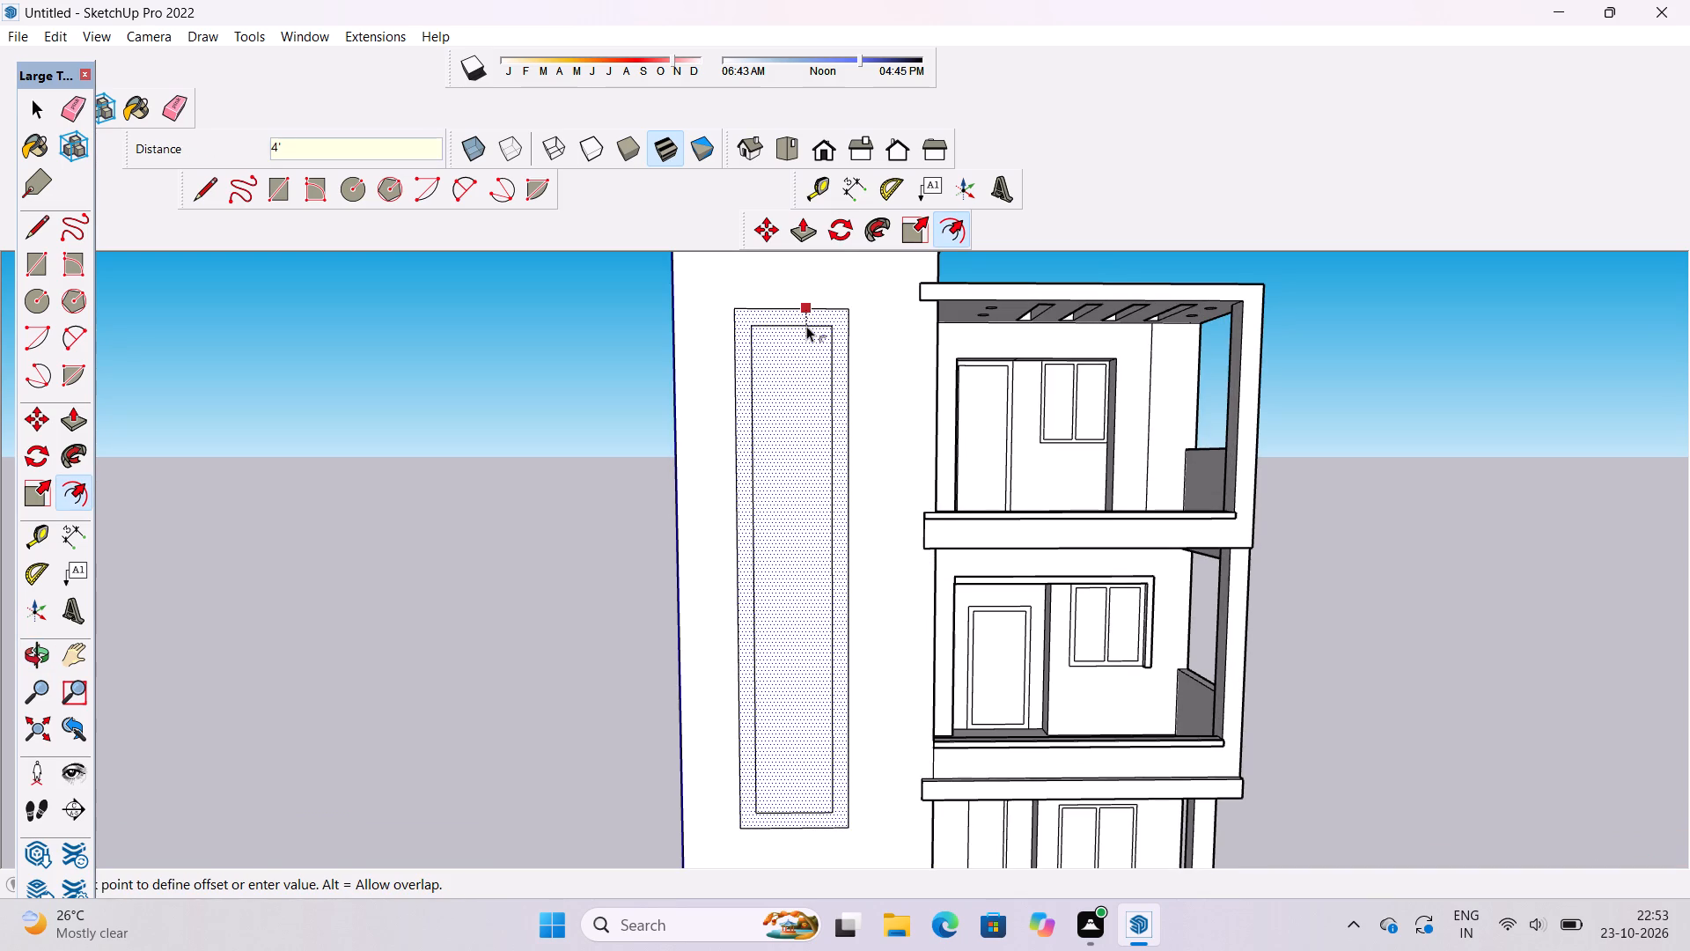
key("Return")
key("space")
Push/Pull the border face between the two rectangles 4' outward from the front wall.
type("o")
scroll(886, 287, "down", 2)
left_click_drag(1012, 313, 717, 370)
left_click_drag(716, 394, 732, 360, "shift")
scroll(734, 361, "down", 3)
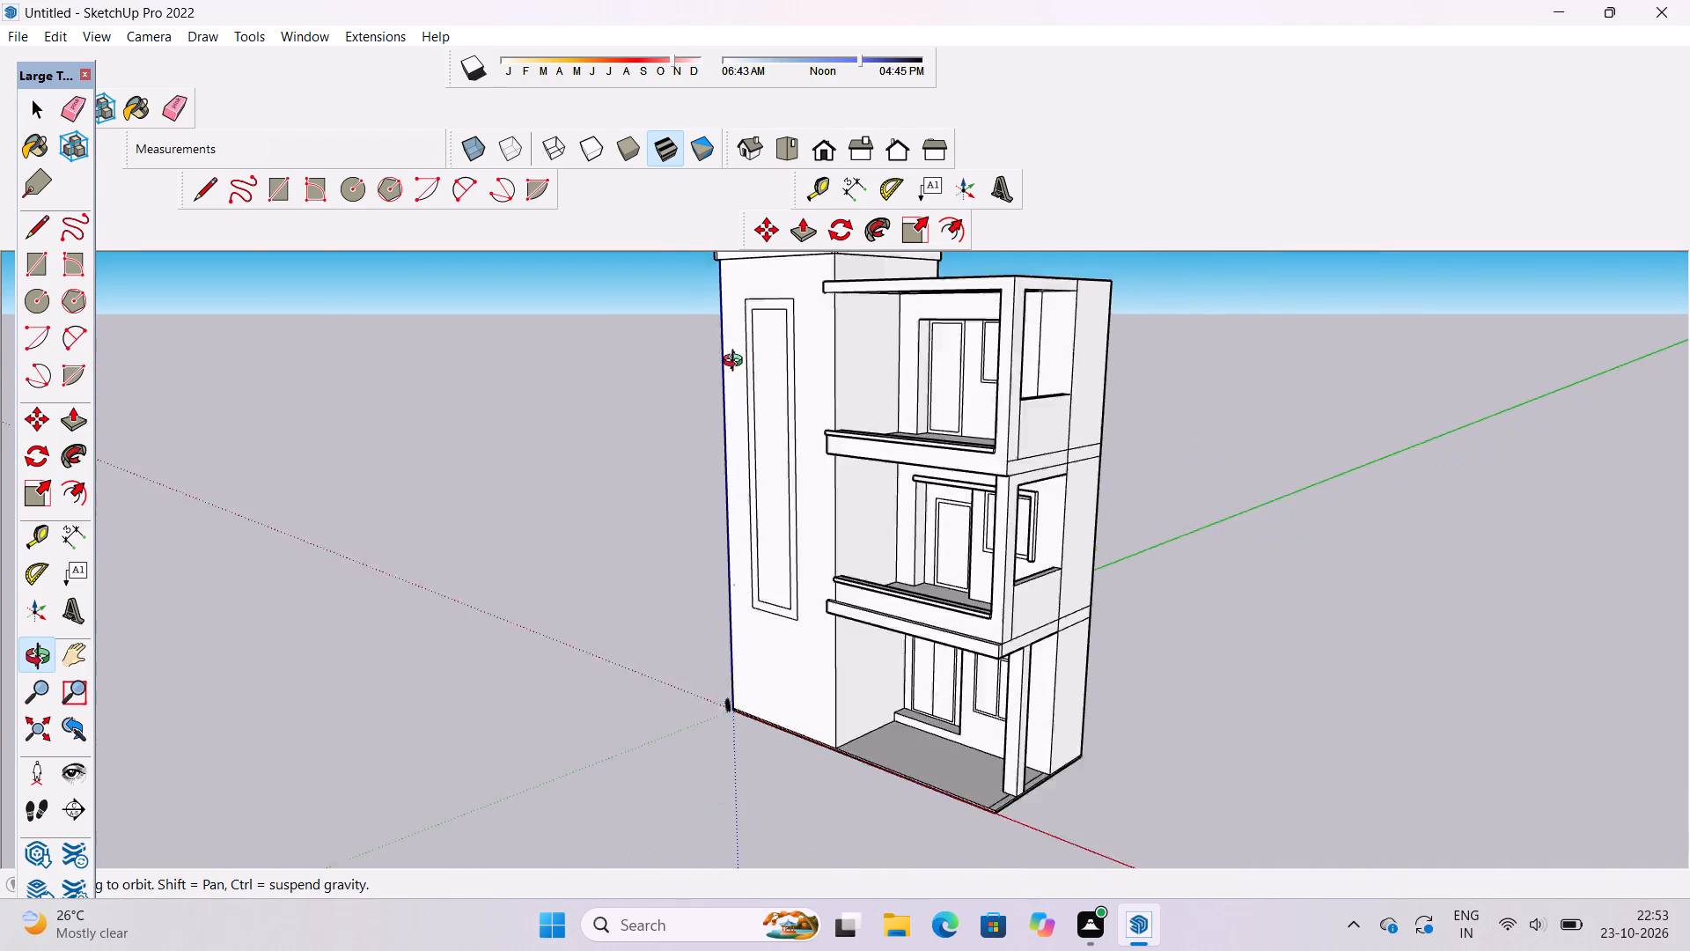
scroll(737, 363, "down", 3)
left_click_drag(807, 369, 810, 406)
left_click_drag(783, 389, 831, 476, "shift")
left_click_drag(831, 484, 808, 485)
scroll(785, 435, "up", 3)
left_click_drag(785, 435, 813, 414, "shift")
left_click_drag(841, 427, 833, 431)
left_click_drag(893, 360, 901, 413)
left_click(834, 453)
key("p")
scroll(849, 427, "up", 3)
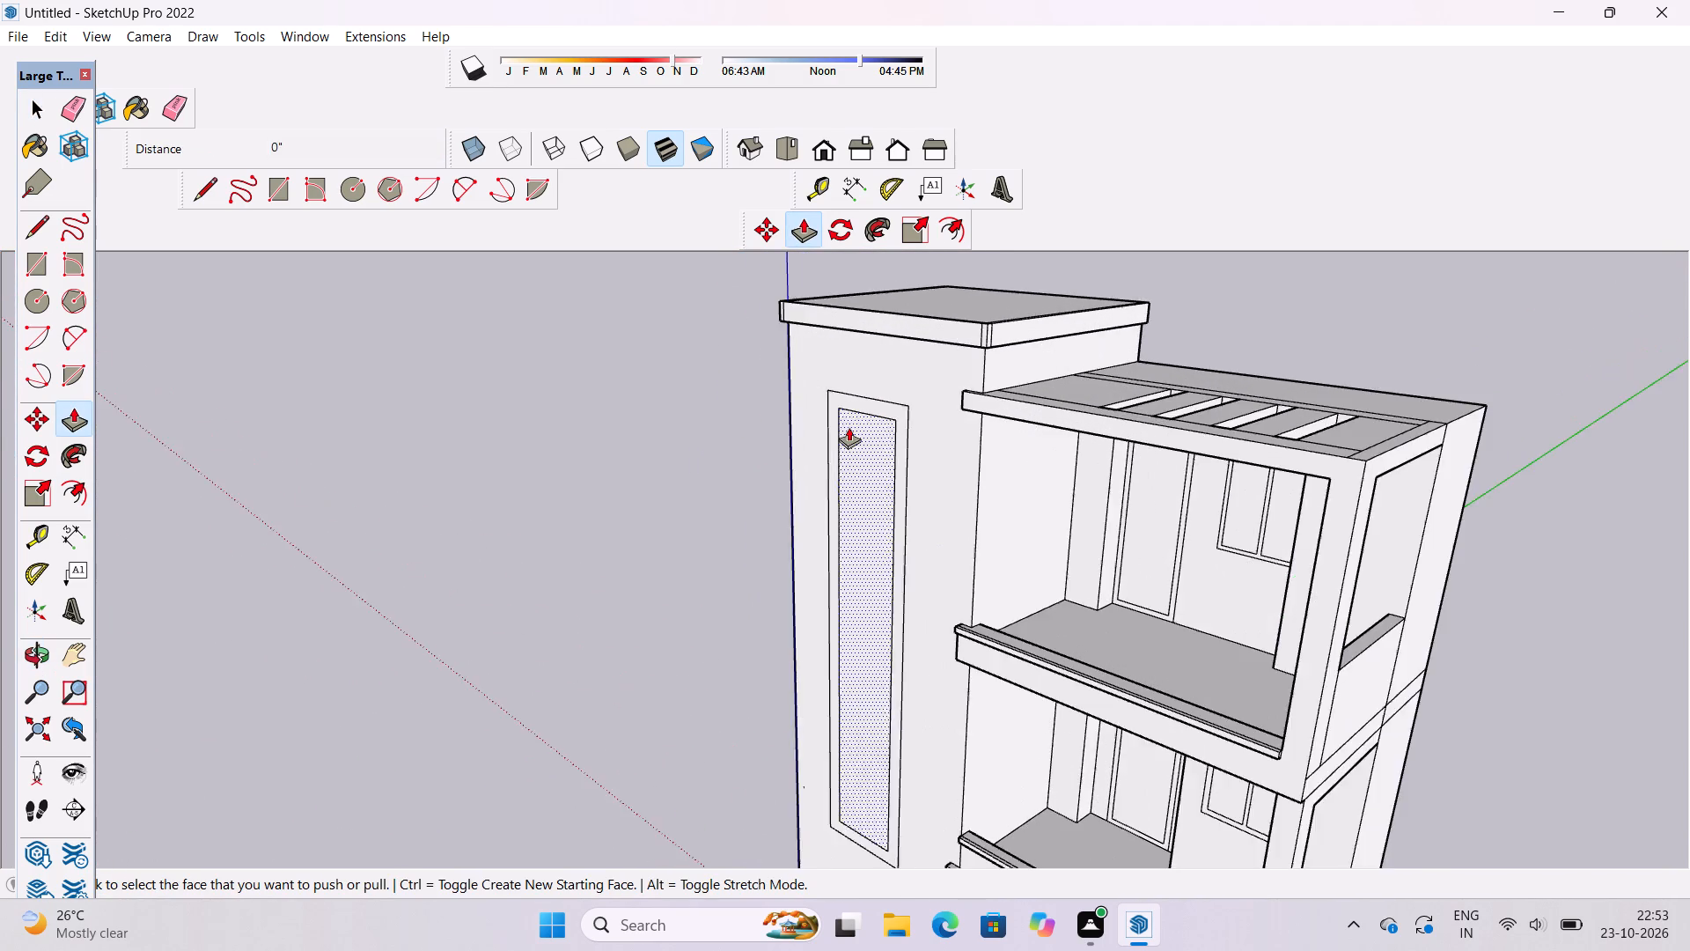
scroll(849, 427, "up", 4)
left_click(895, 407)
scroll(895, 407, "down", 3)
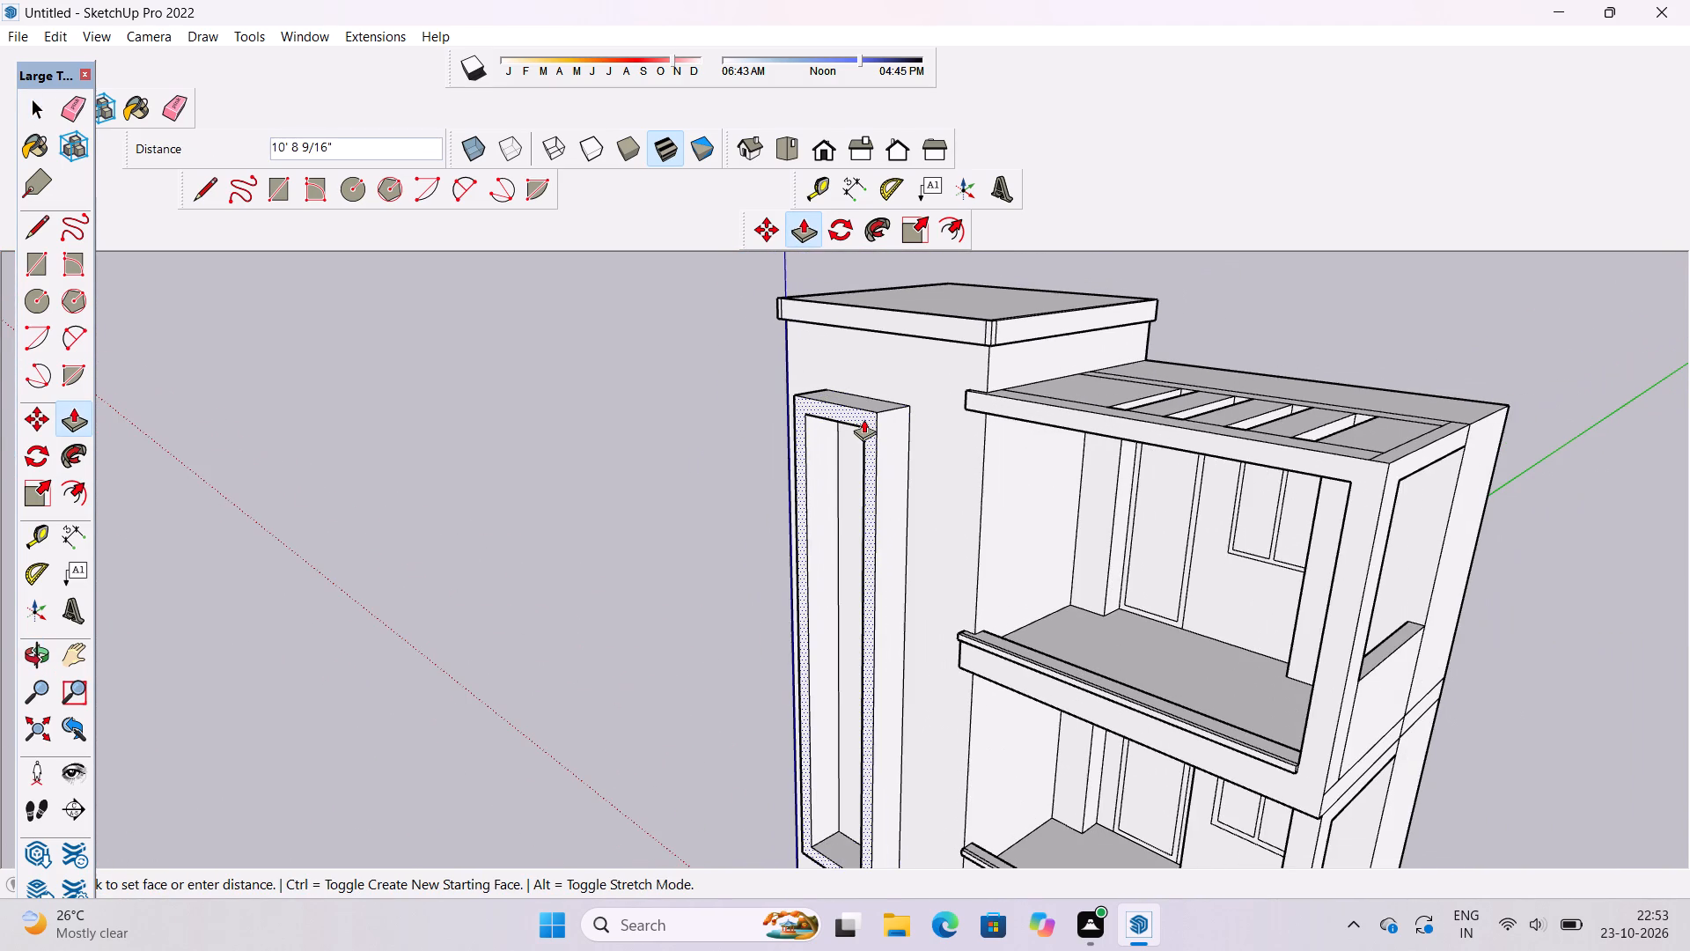
scroll(863, 419, "down", 11)
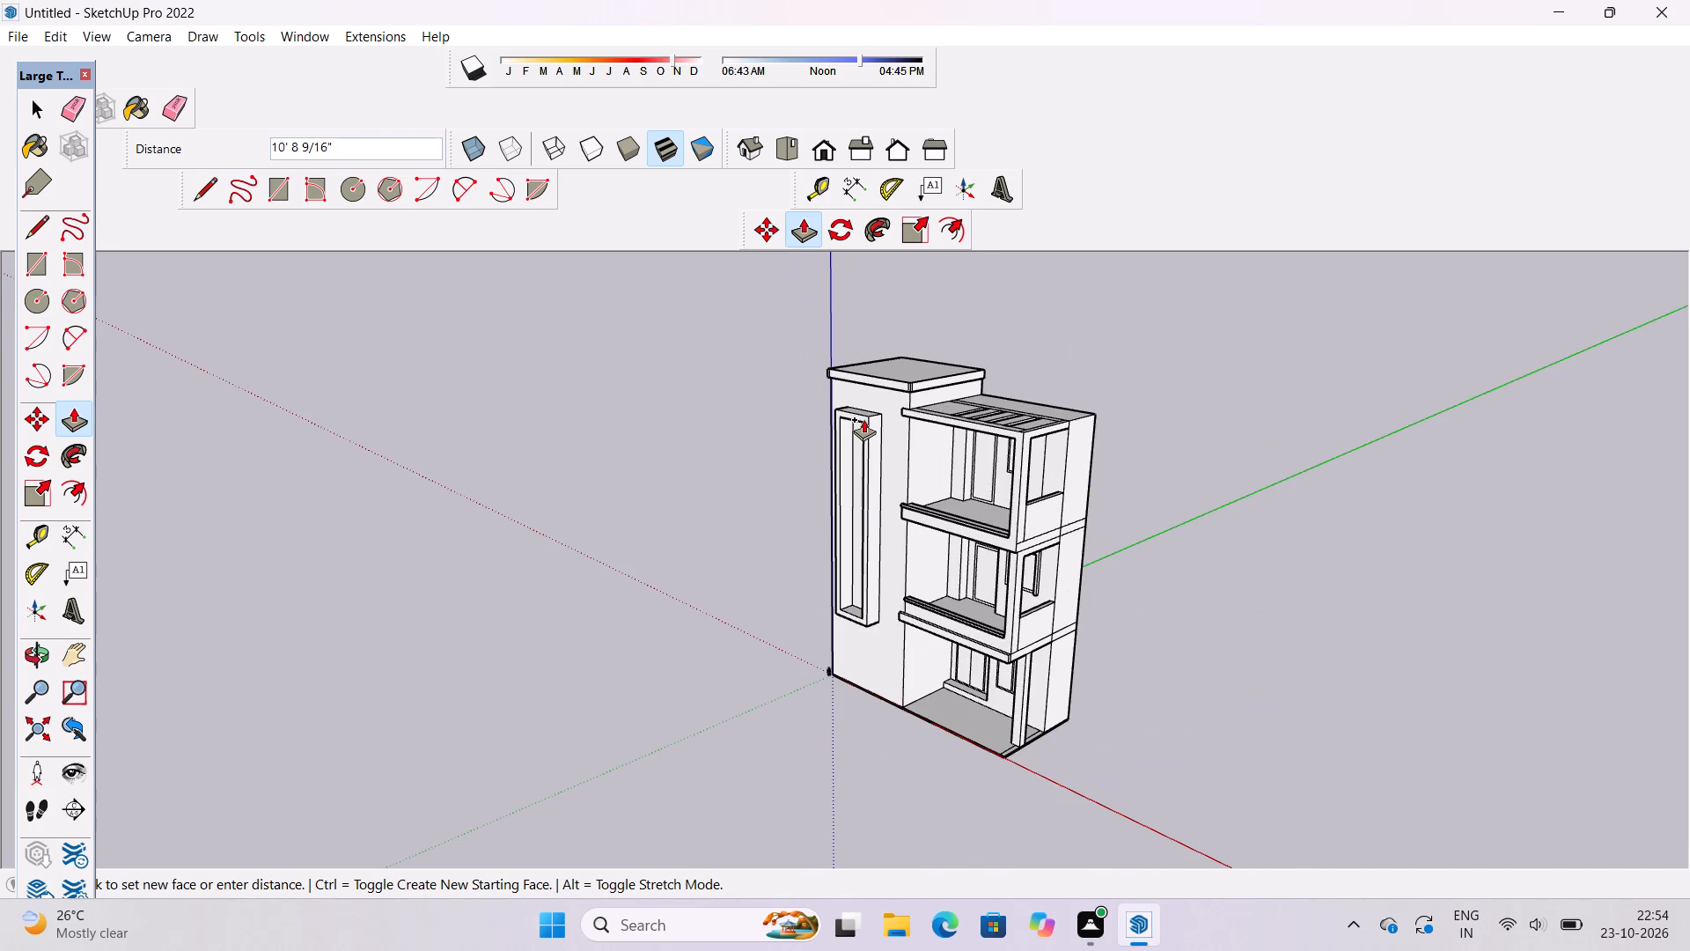
type("4'")
key("Return")
Examine the raised frame on the tower's front wall and its proportions beside the three balconies.
key("o")
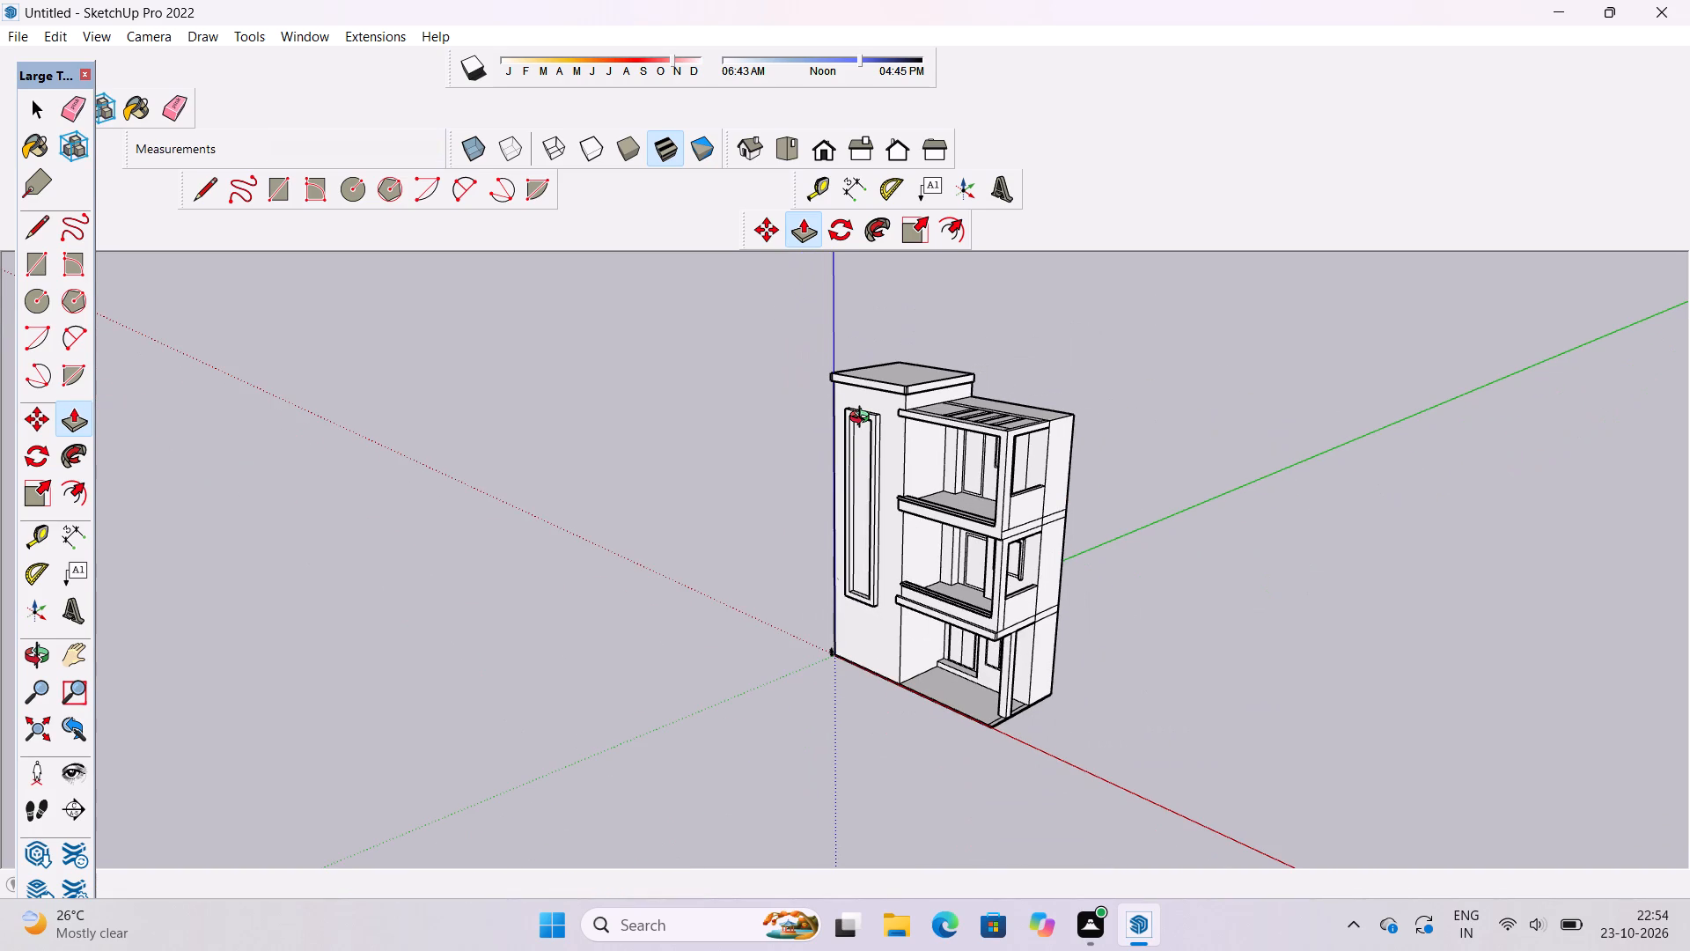
left_click_drag(783, 448, 891, 483)
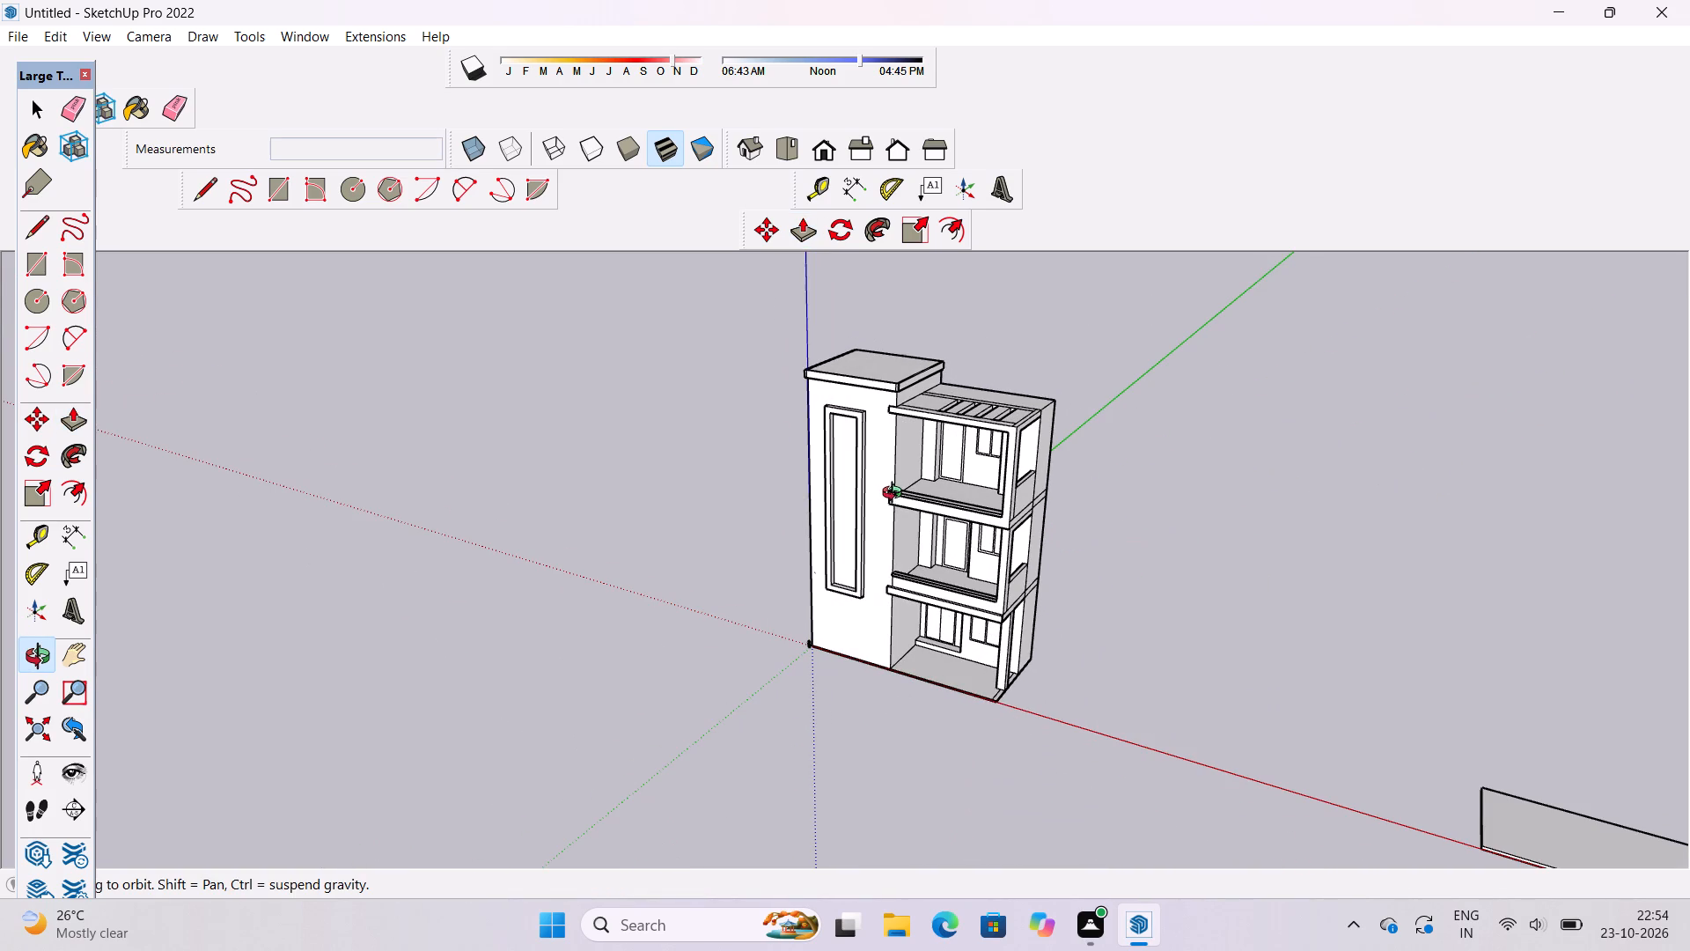
left_click_drag(893, 537, 880, 503, "shift")
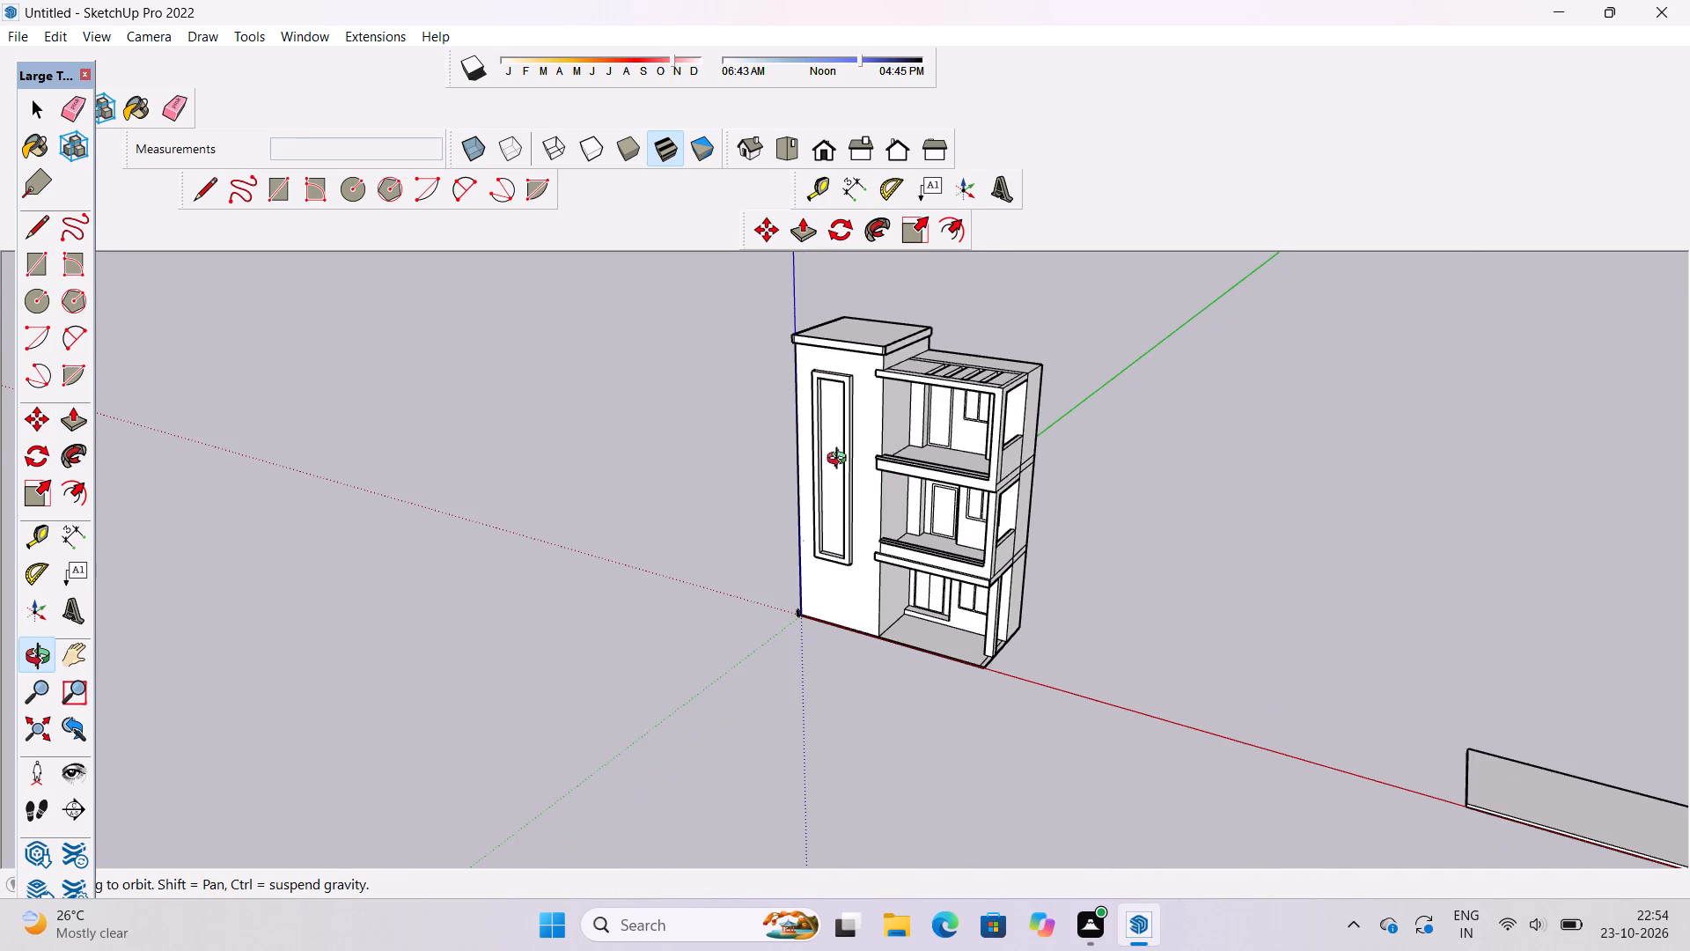
scroll(835, 451, "up", 4)
left_click_drag(835, 451, 829, 489, "shift")
left_click_drag(827, 497, 906, 432)
left_click_drag(885, 445, 843, 490, "shift")
scroll(799, 508, "up", 4)
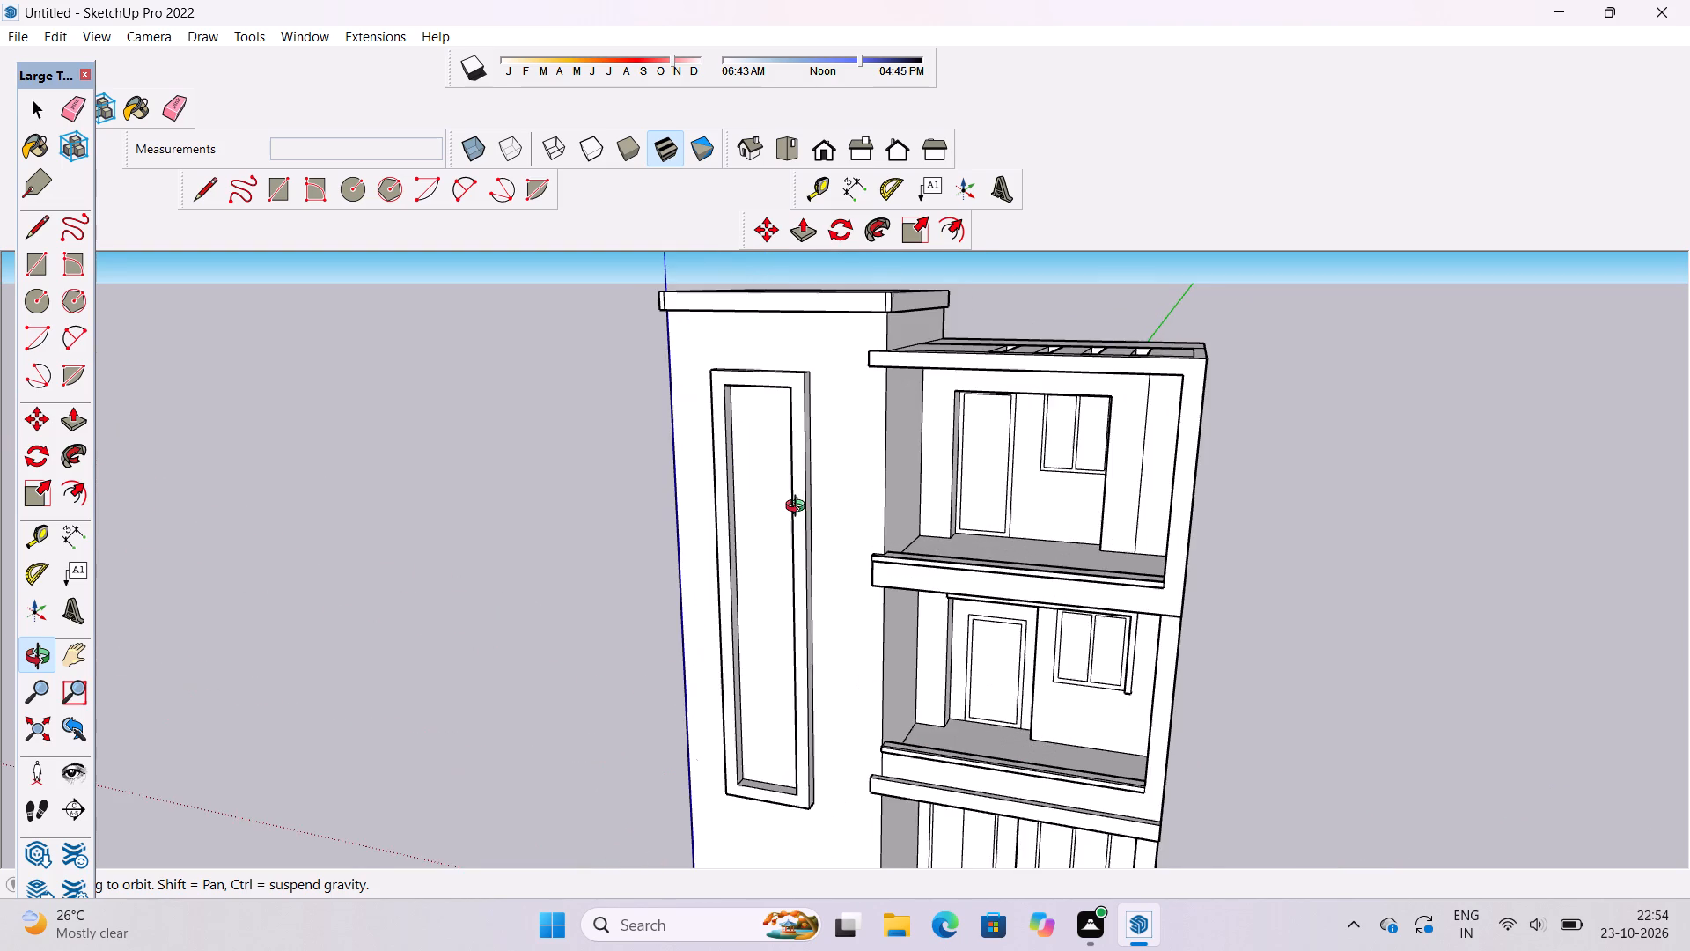
left_click_drag(796, 505, 785, 528, "shift")
left_click_drag(769, 544, 769, 535, "shift")
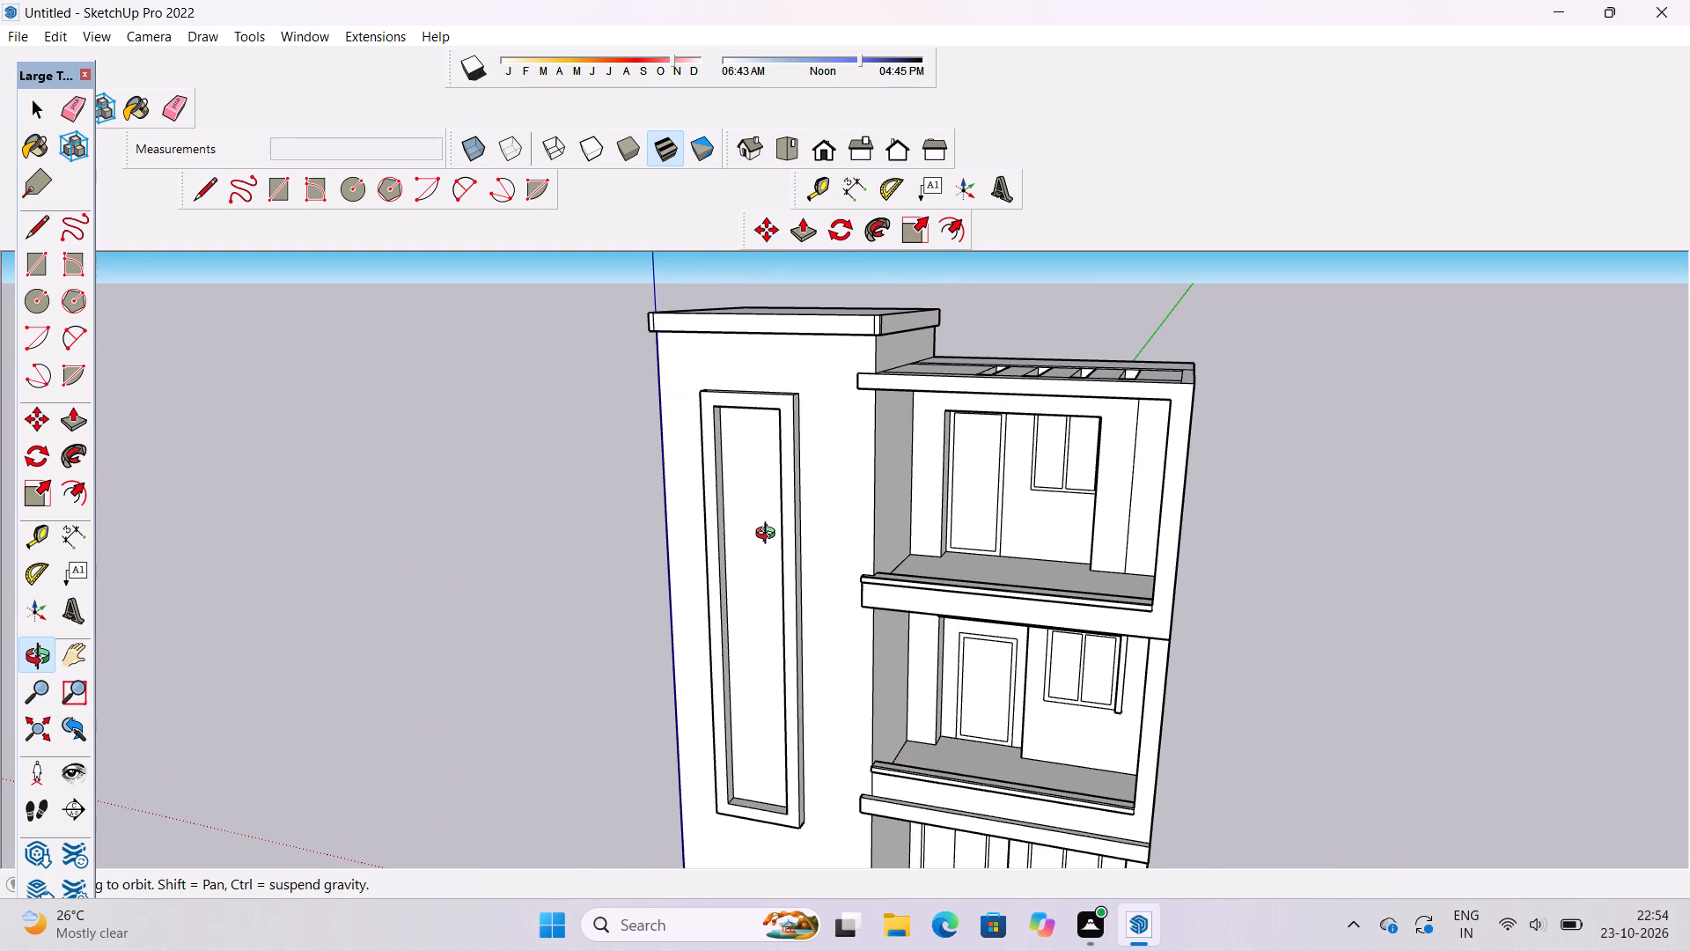
scroll(769, 535, "down", 3)
scroll(768, 535, "up", 1)
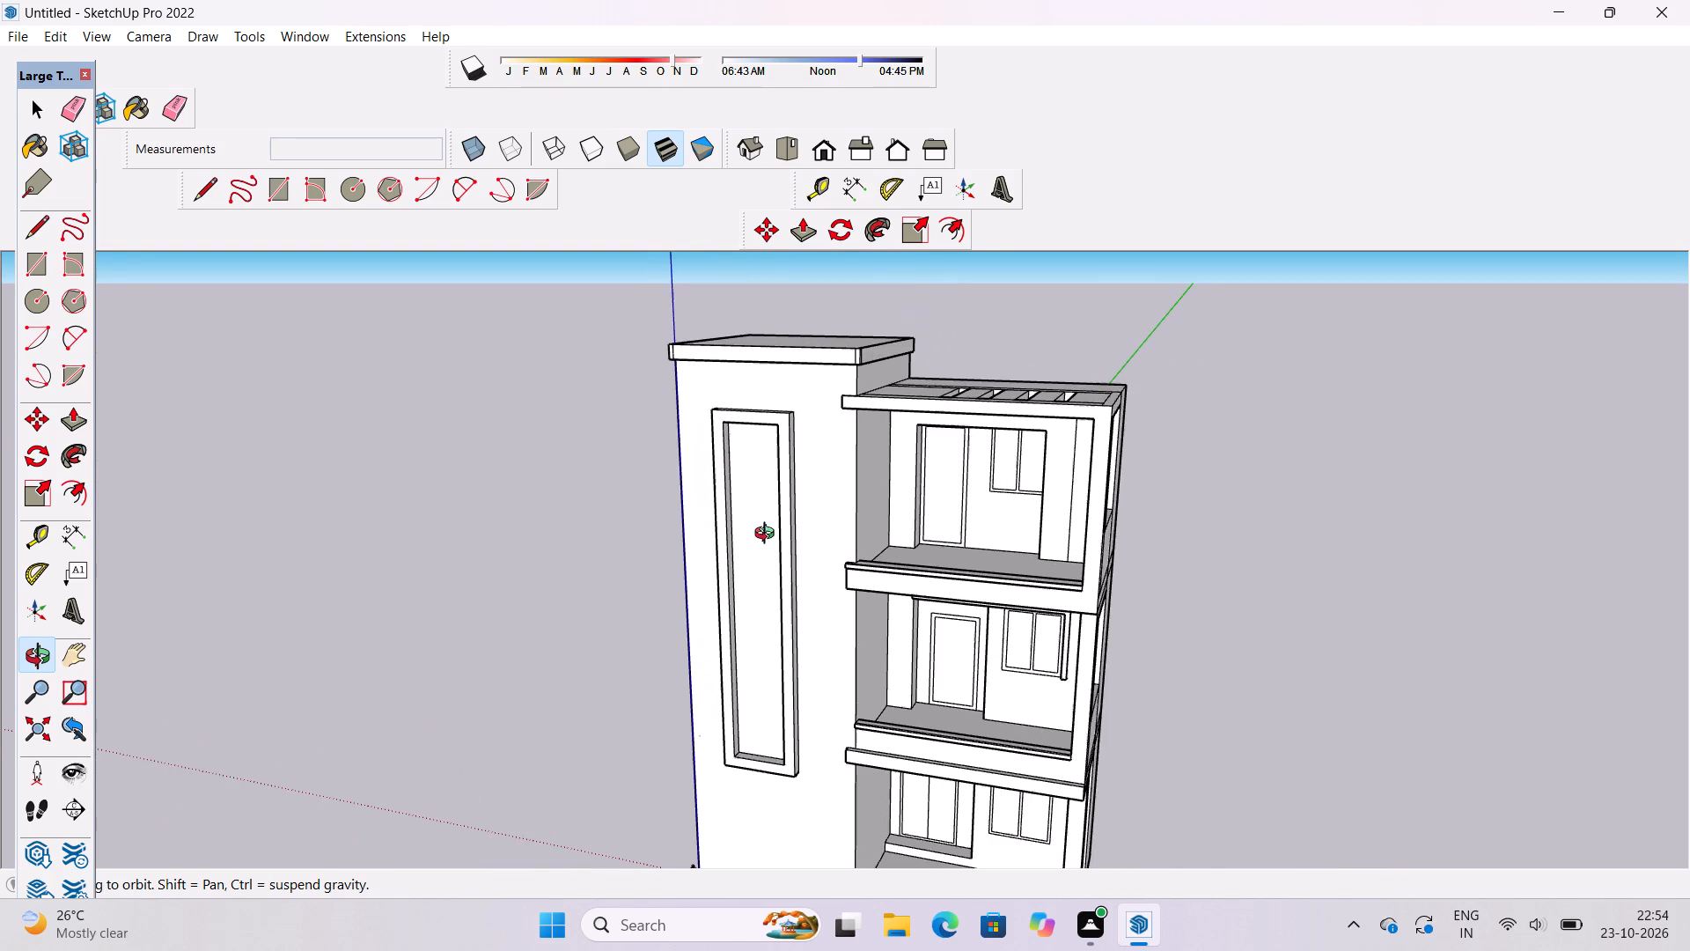
scroll(768, 535, "down", 2)
scroll(768, 535, "up", 3)
scroll(768, 535, "down", 2)
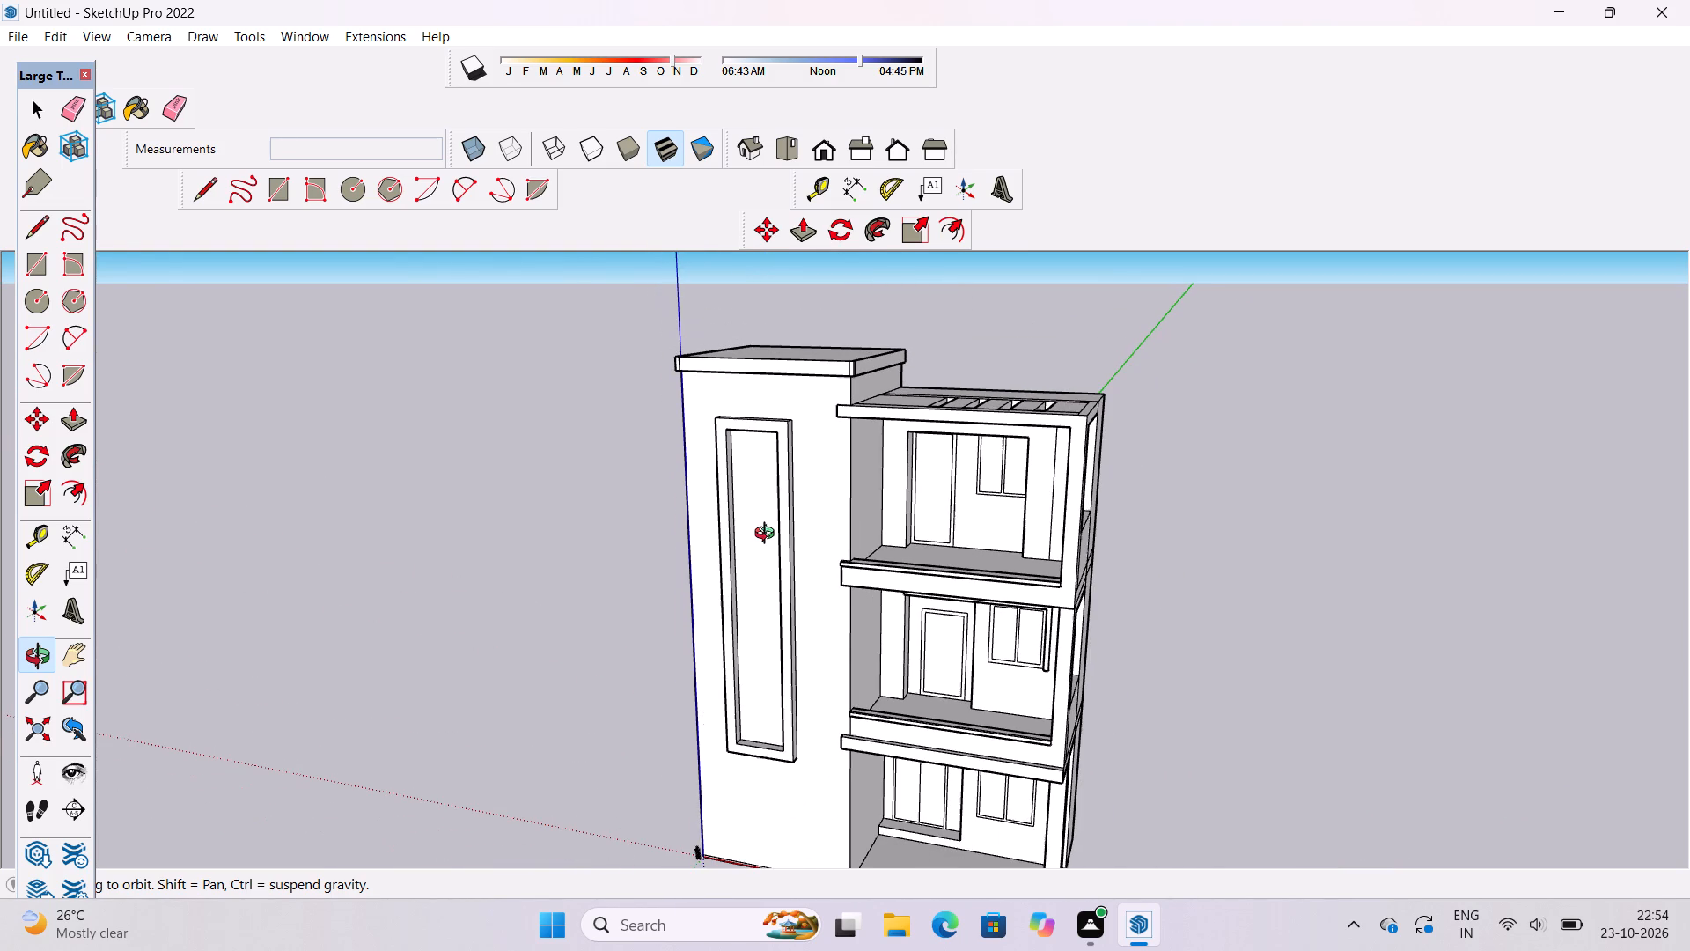
scroll(768, 535, "up", 3)
scroll(768, 535, "down", 2)
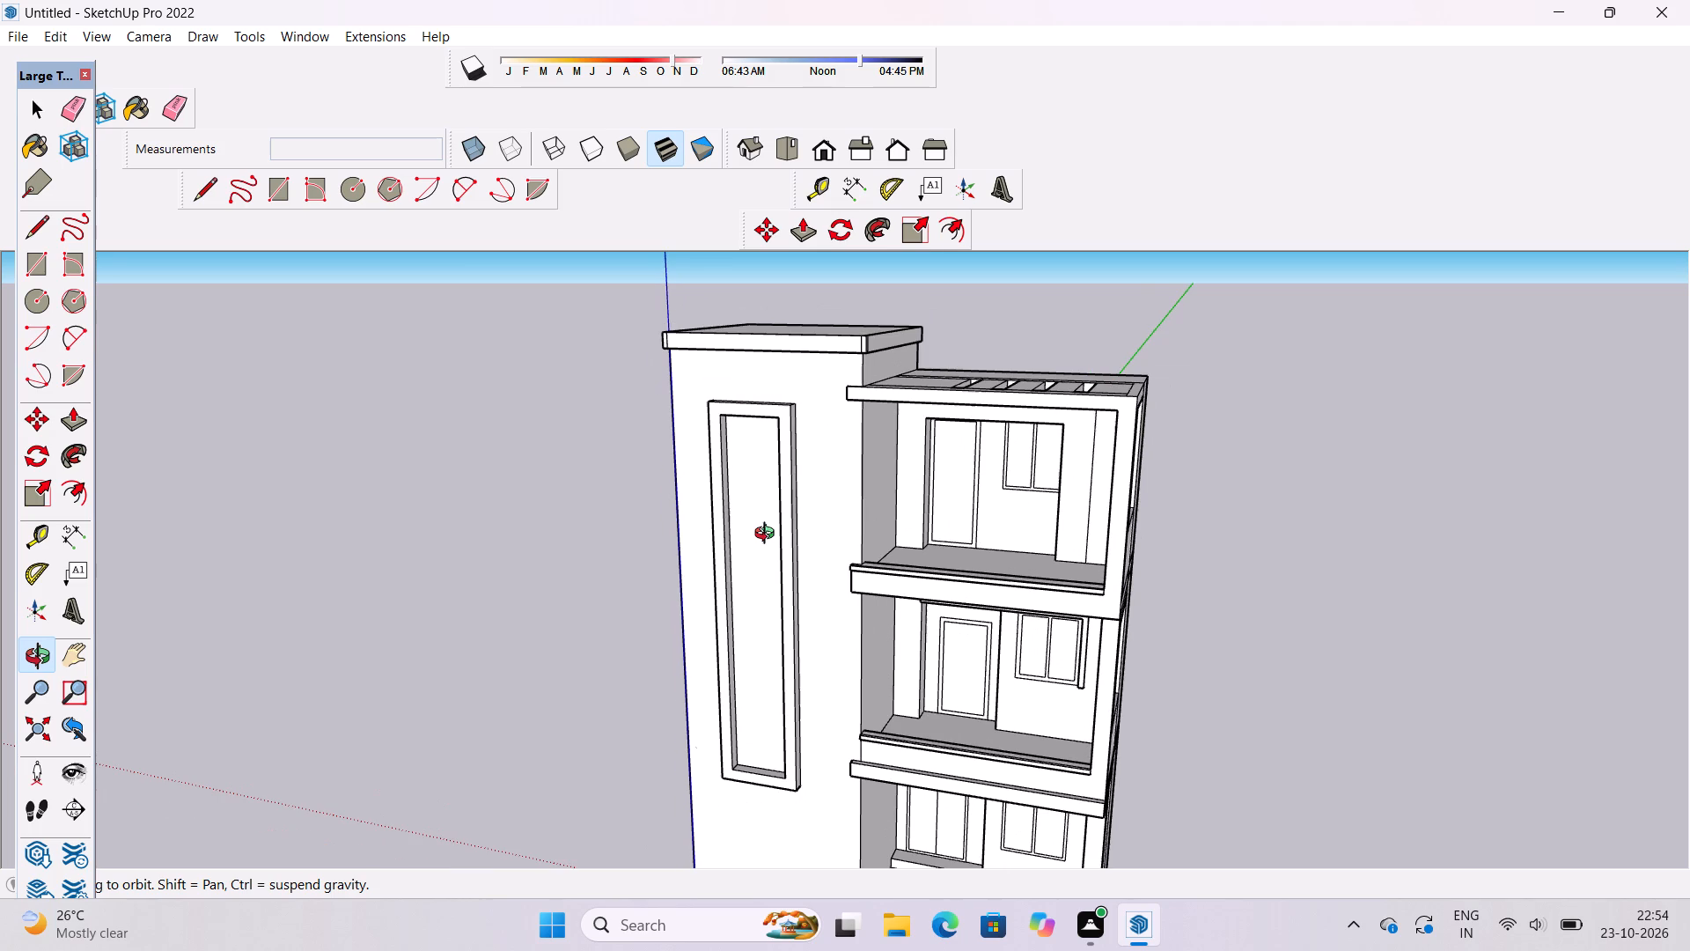
scroll(768, 535, "down", 1)
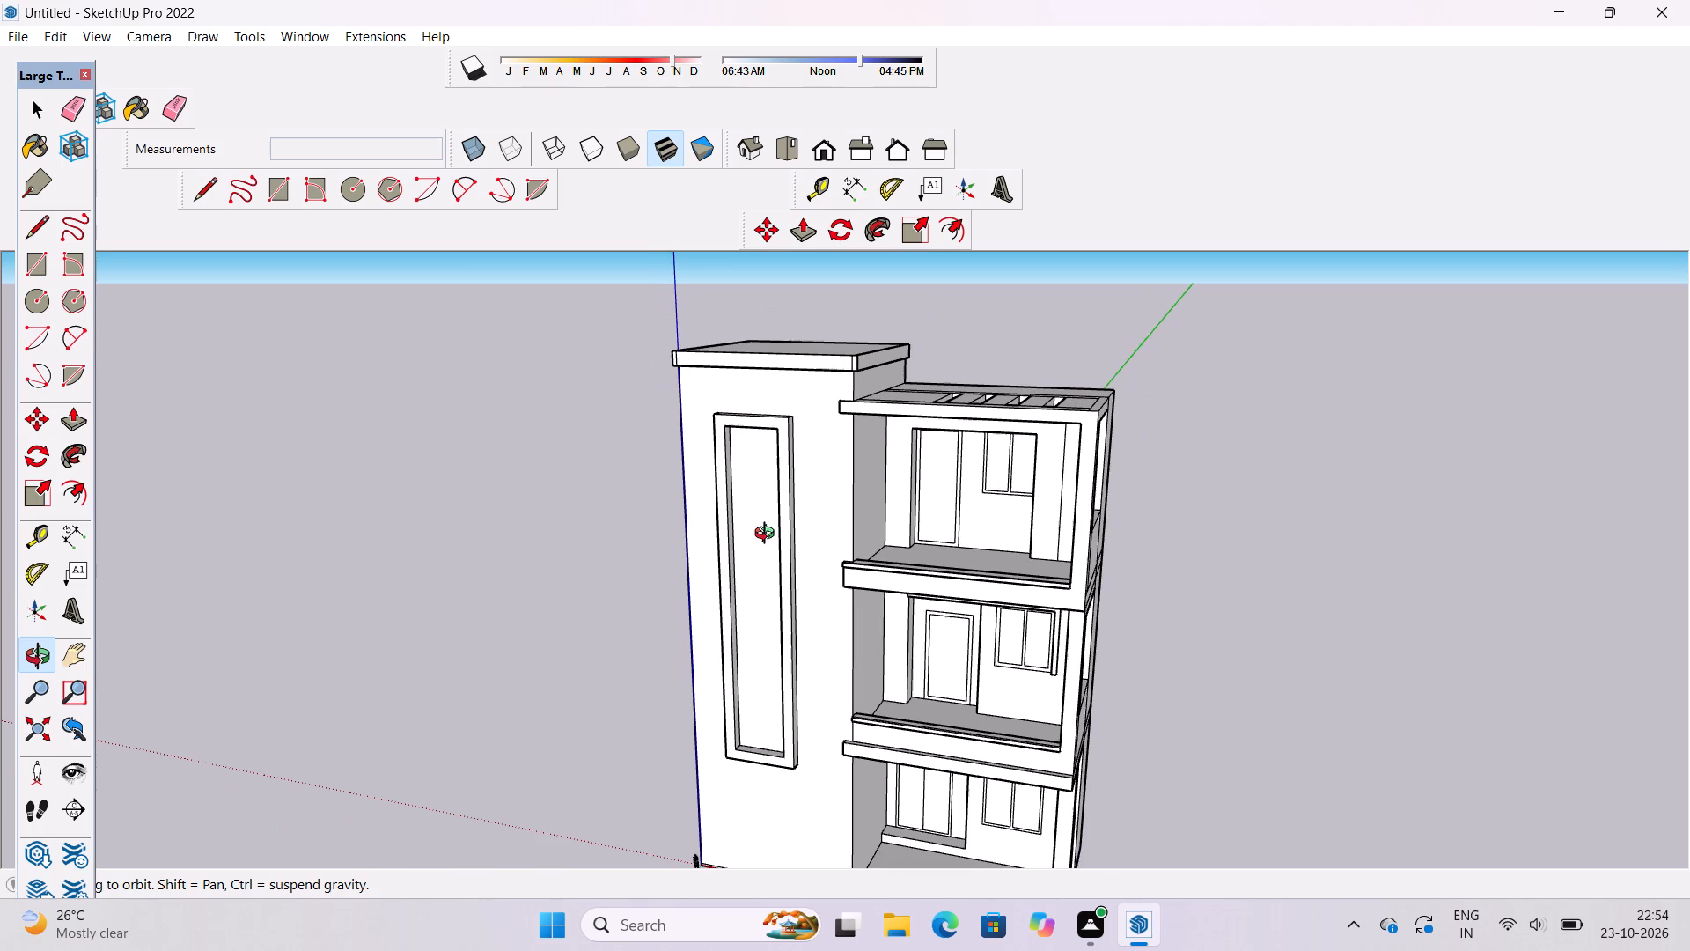
scroll(768, 535, "up", 3)
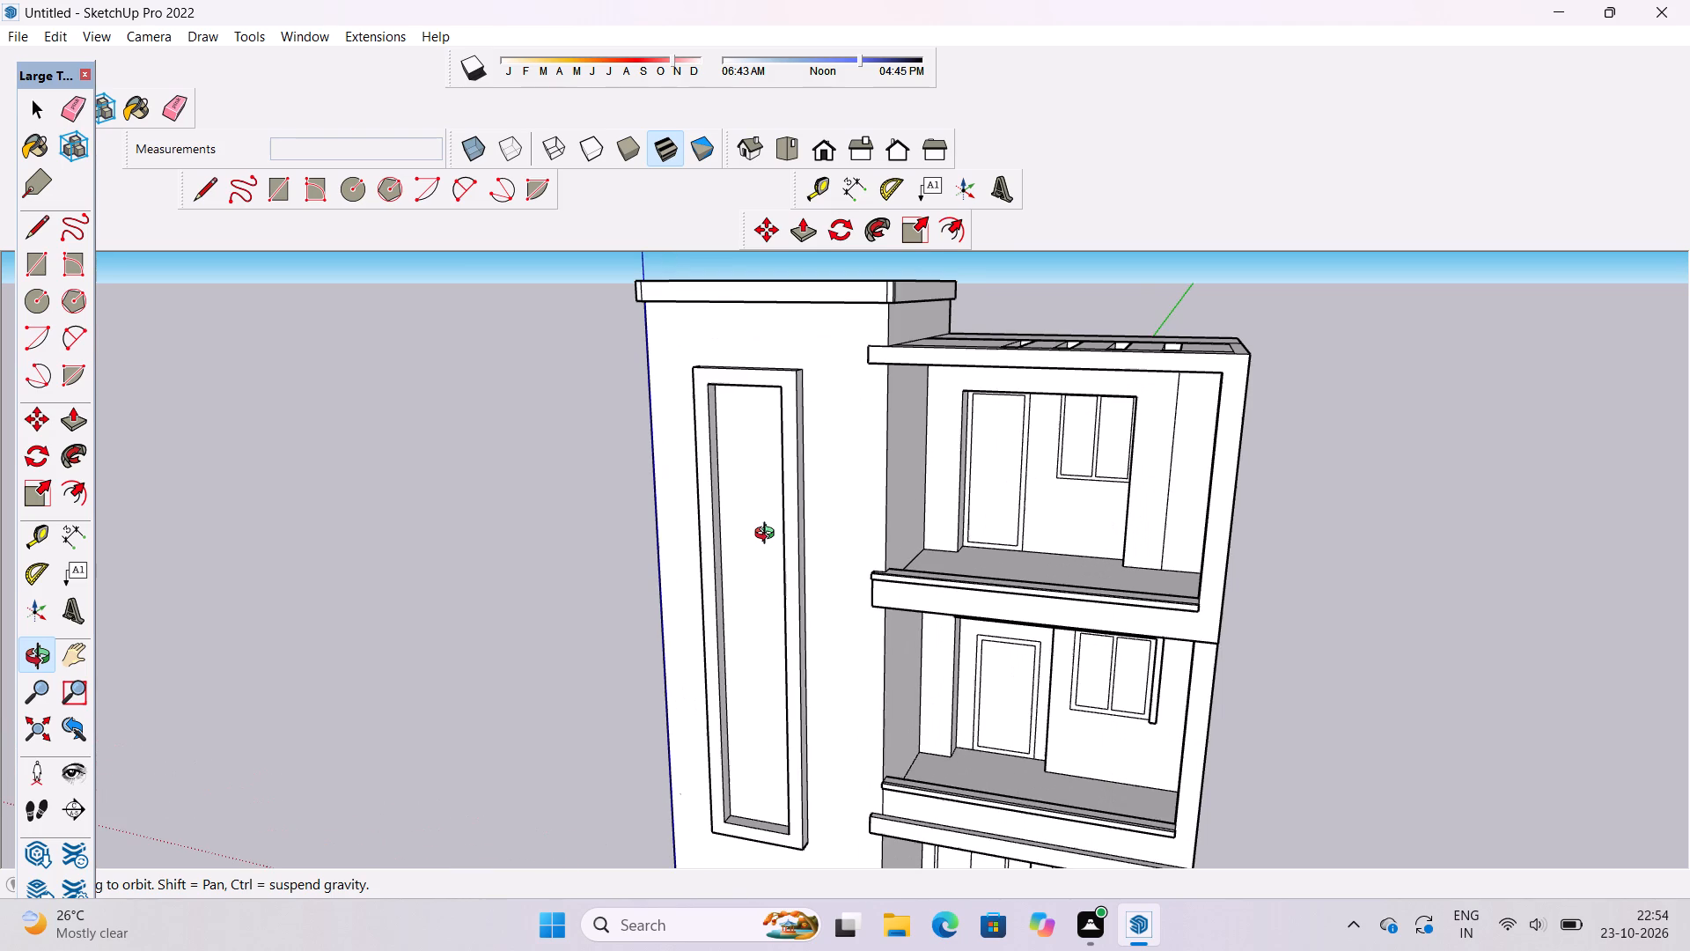
scroll(768, 535, "down", 2)
scroll(768, 535, "up", 2)
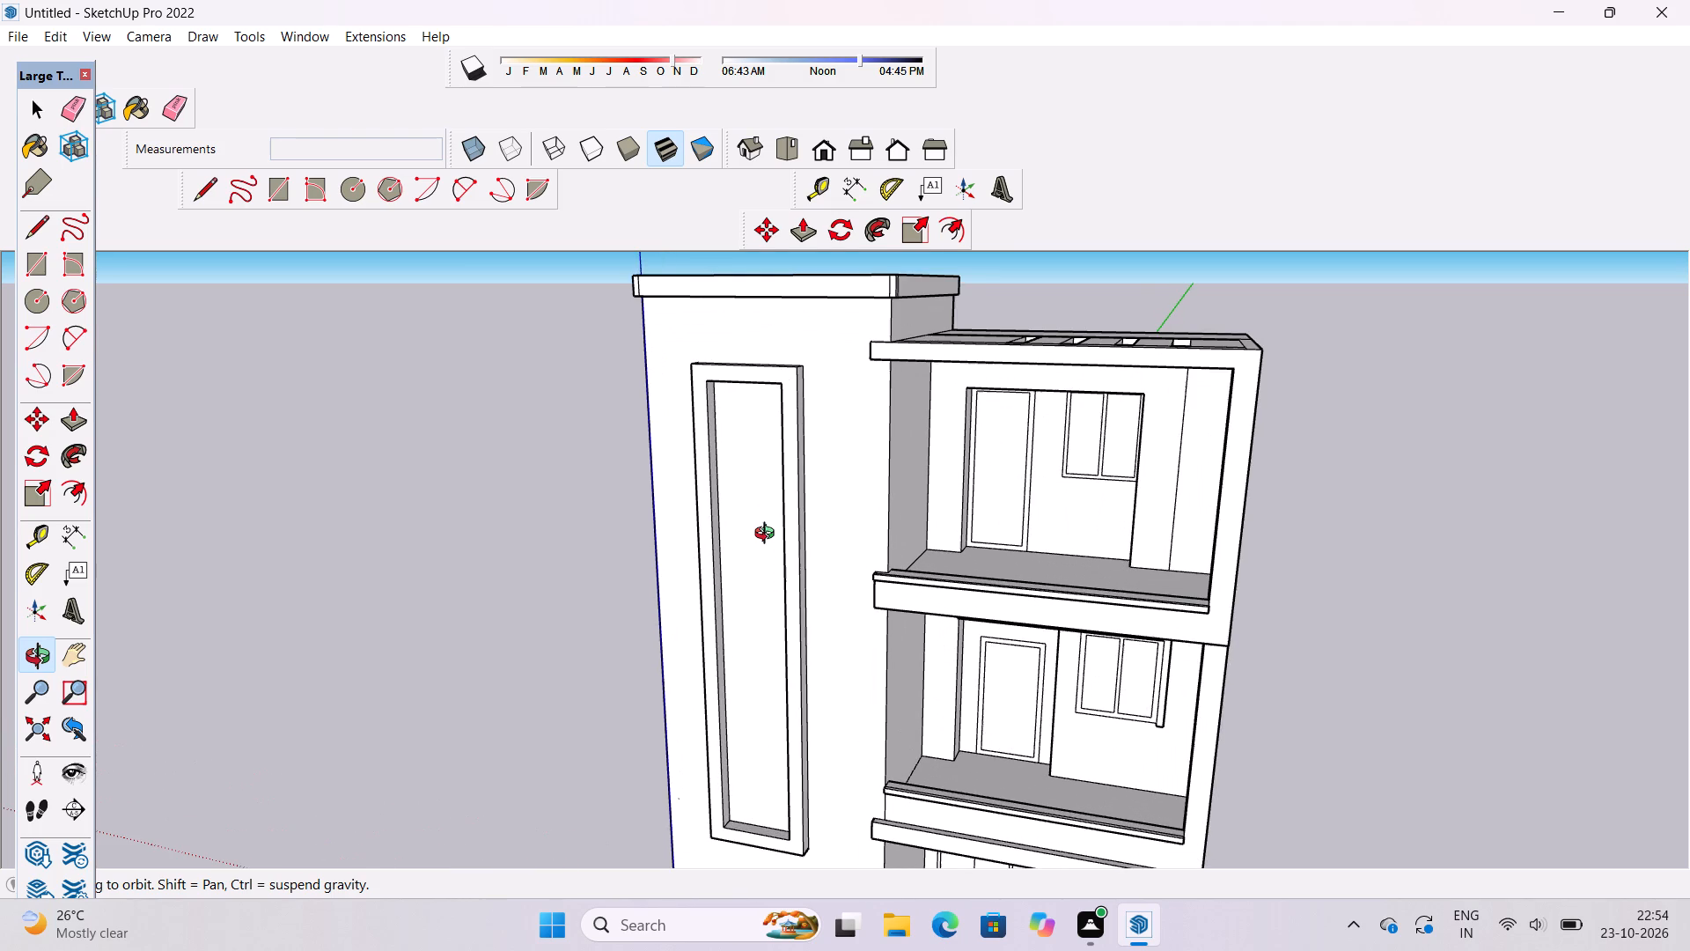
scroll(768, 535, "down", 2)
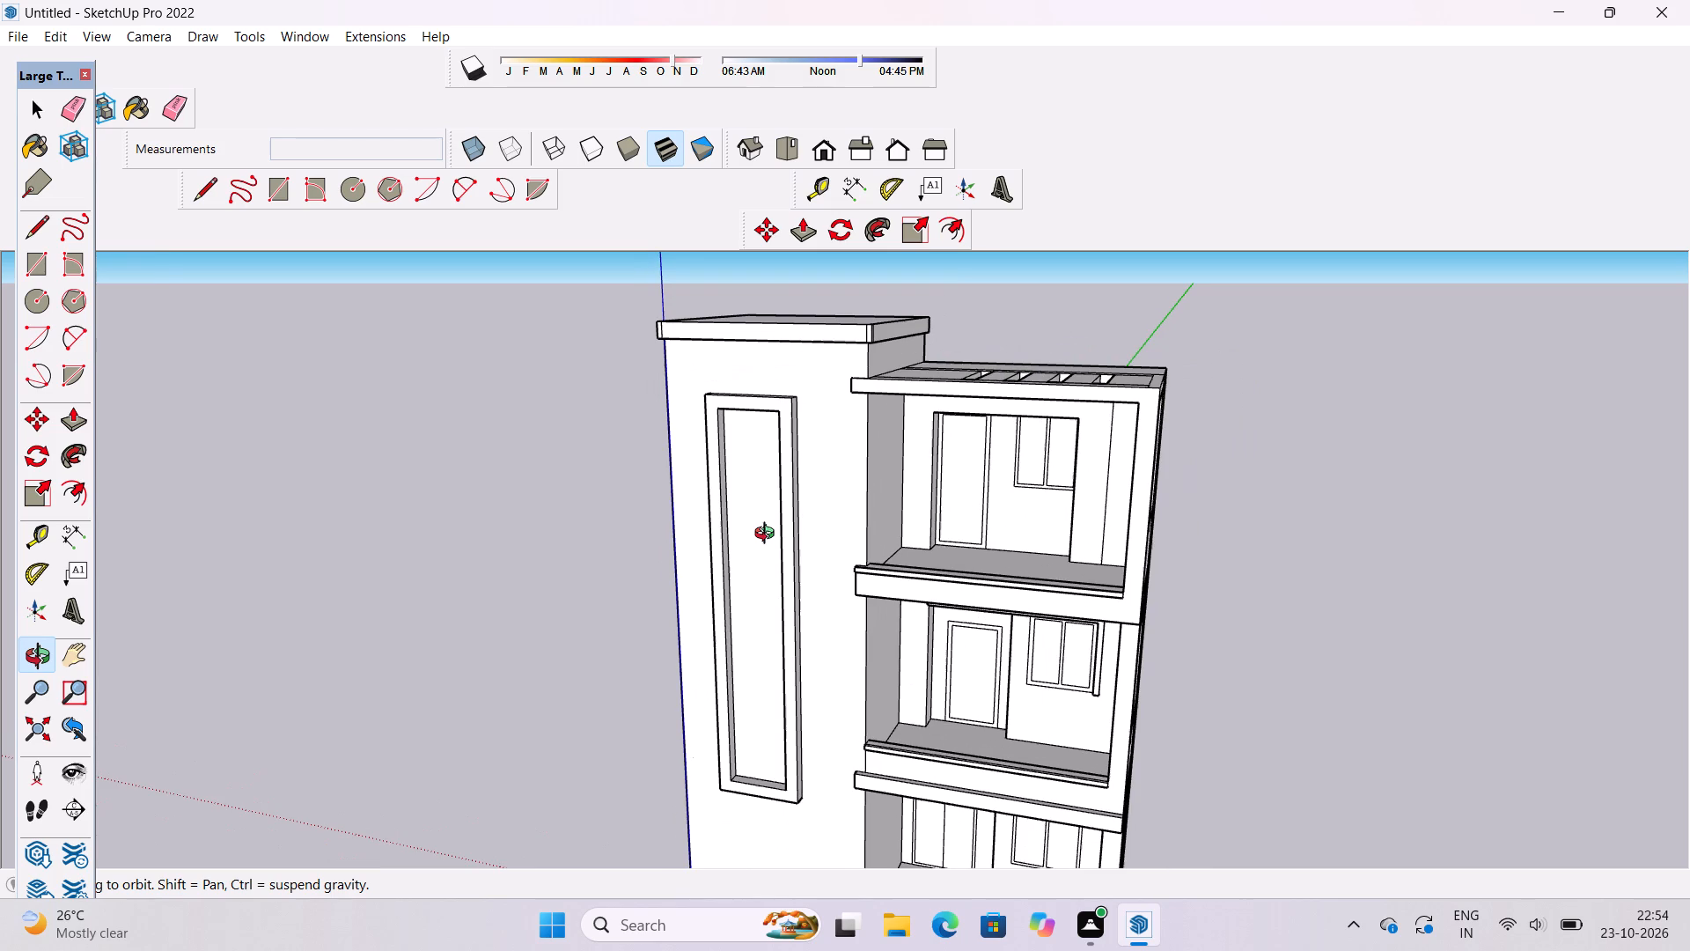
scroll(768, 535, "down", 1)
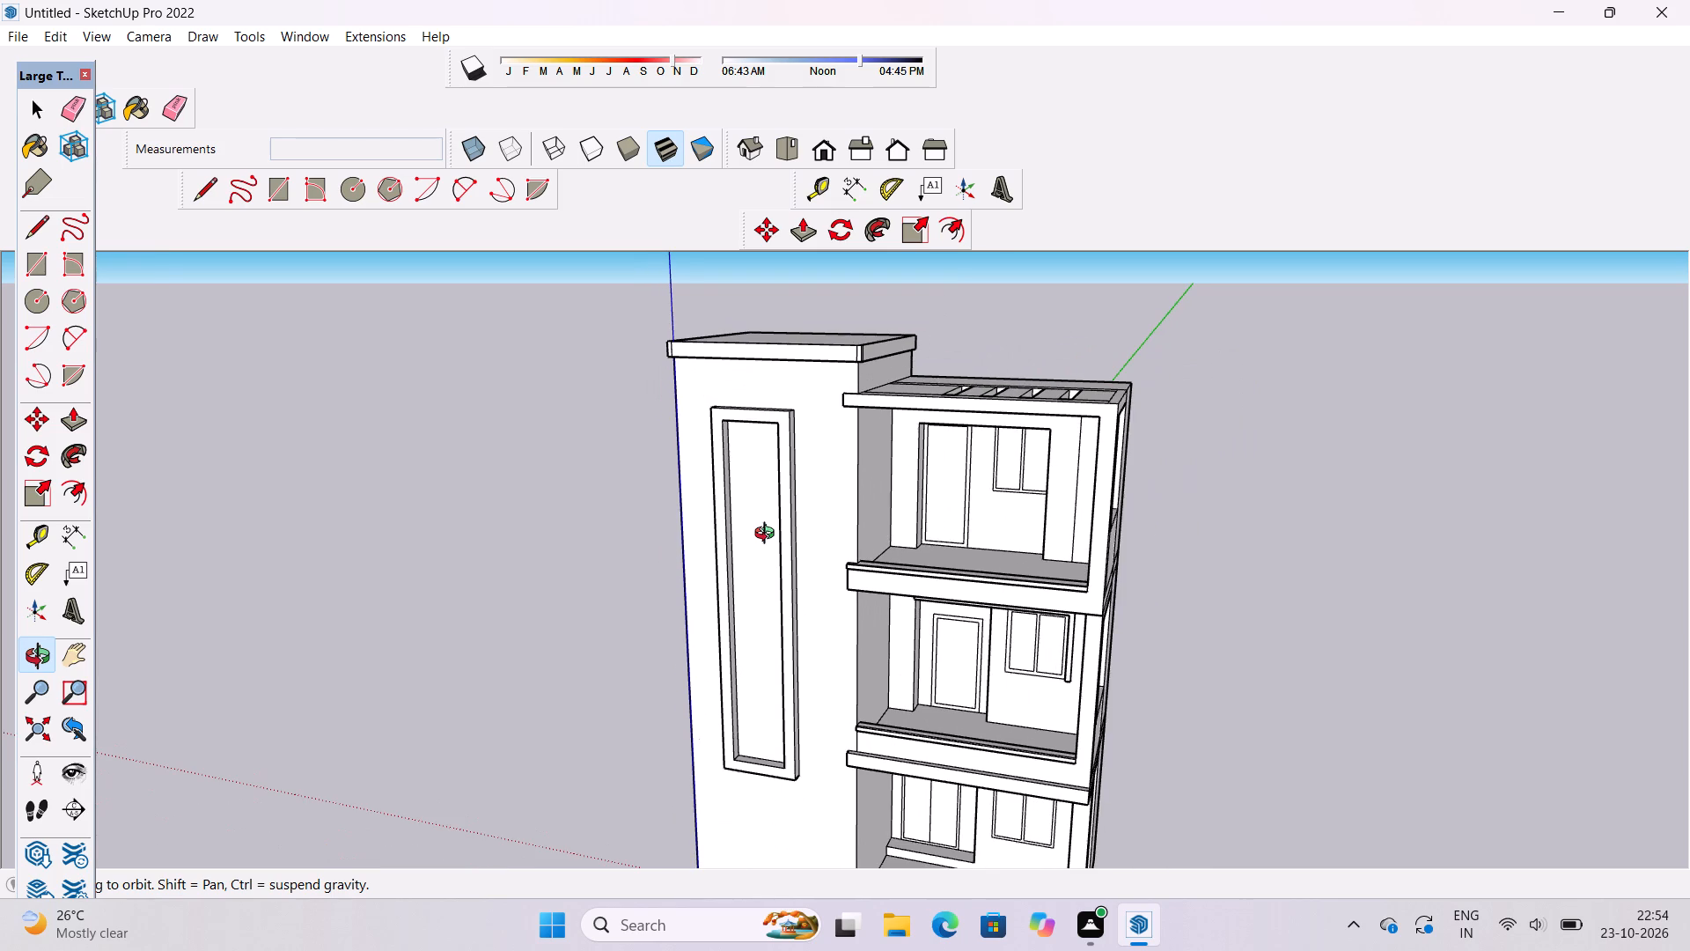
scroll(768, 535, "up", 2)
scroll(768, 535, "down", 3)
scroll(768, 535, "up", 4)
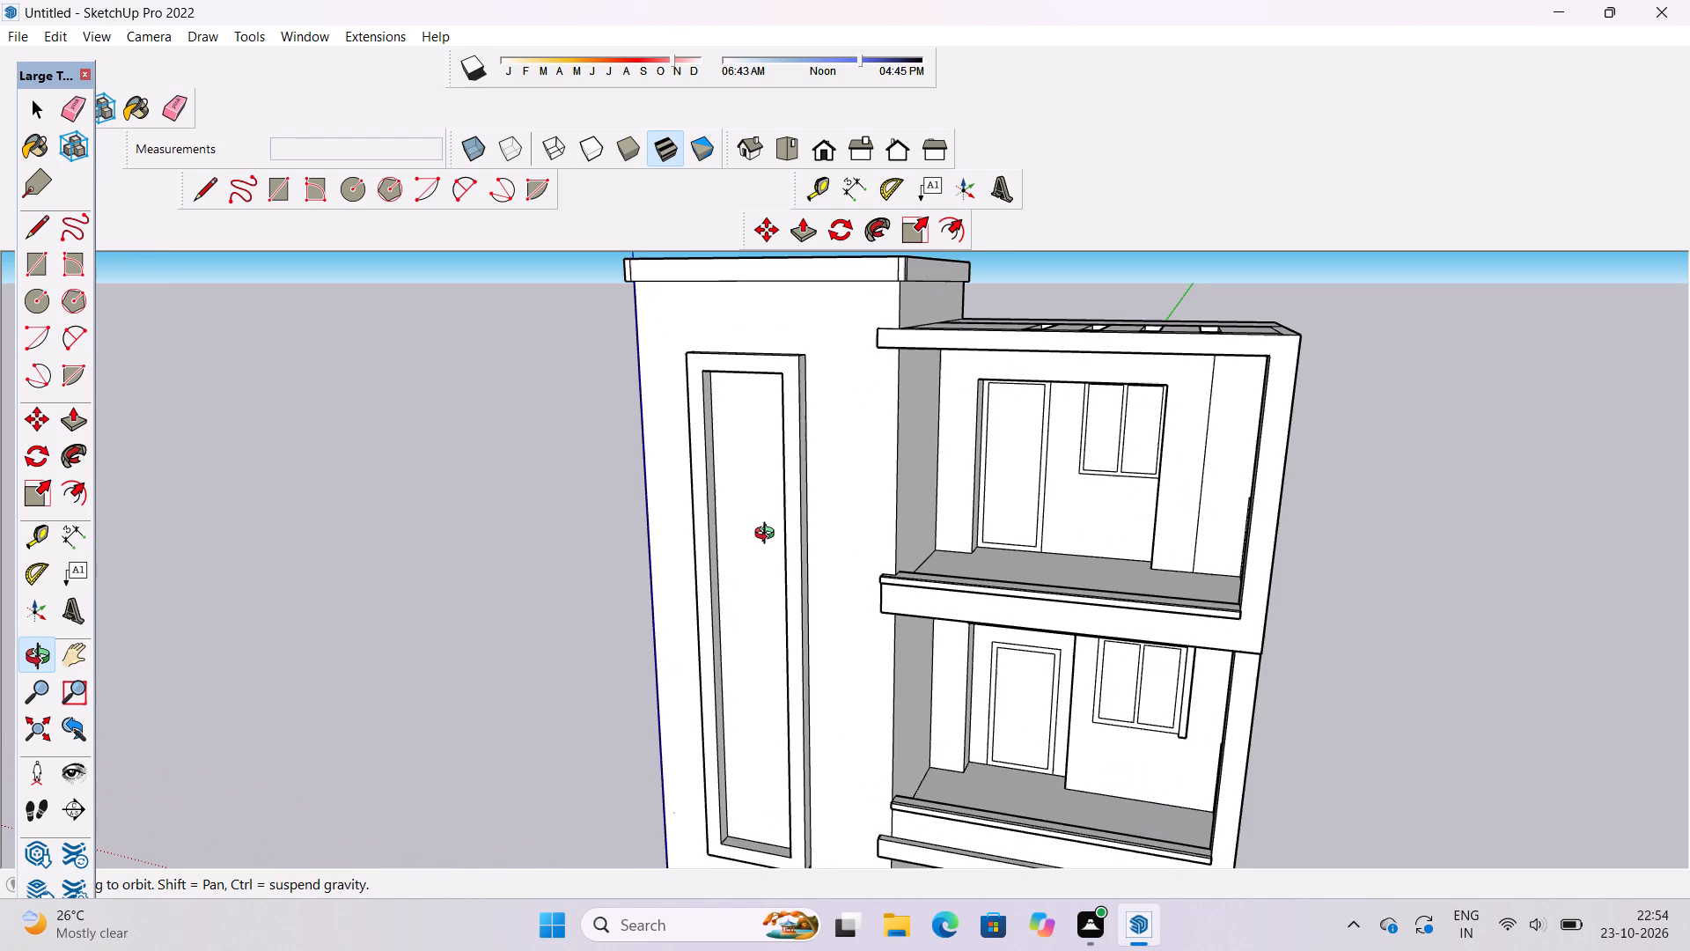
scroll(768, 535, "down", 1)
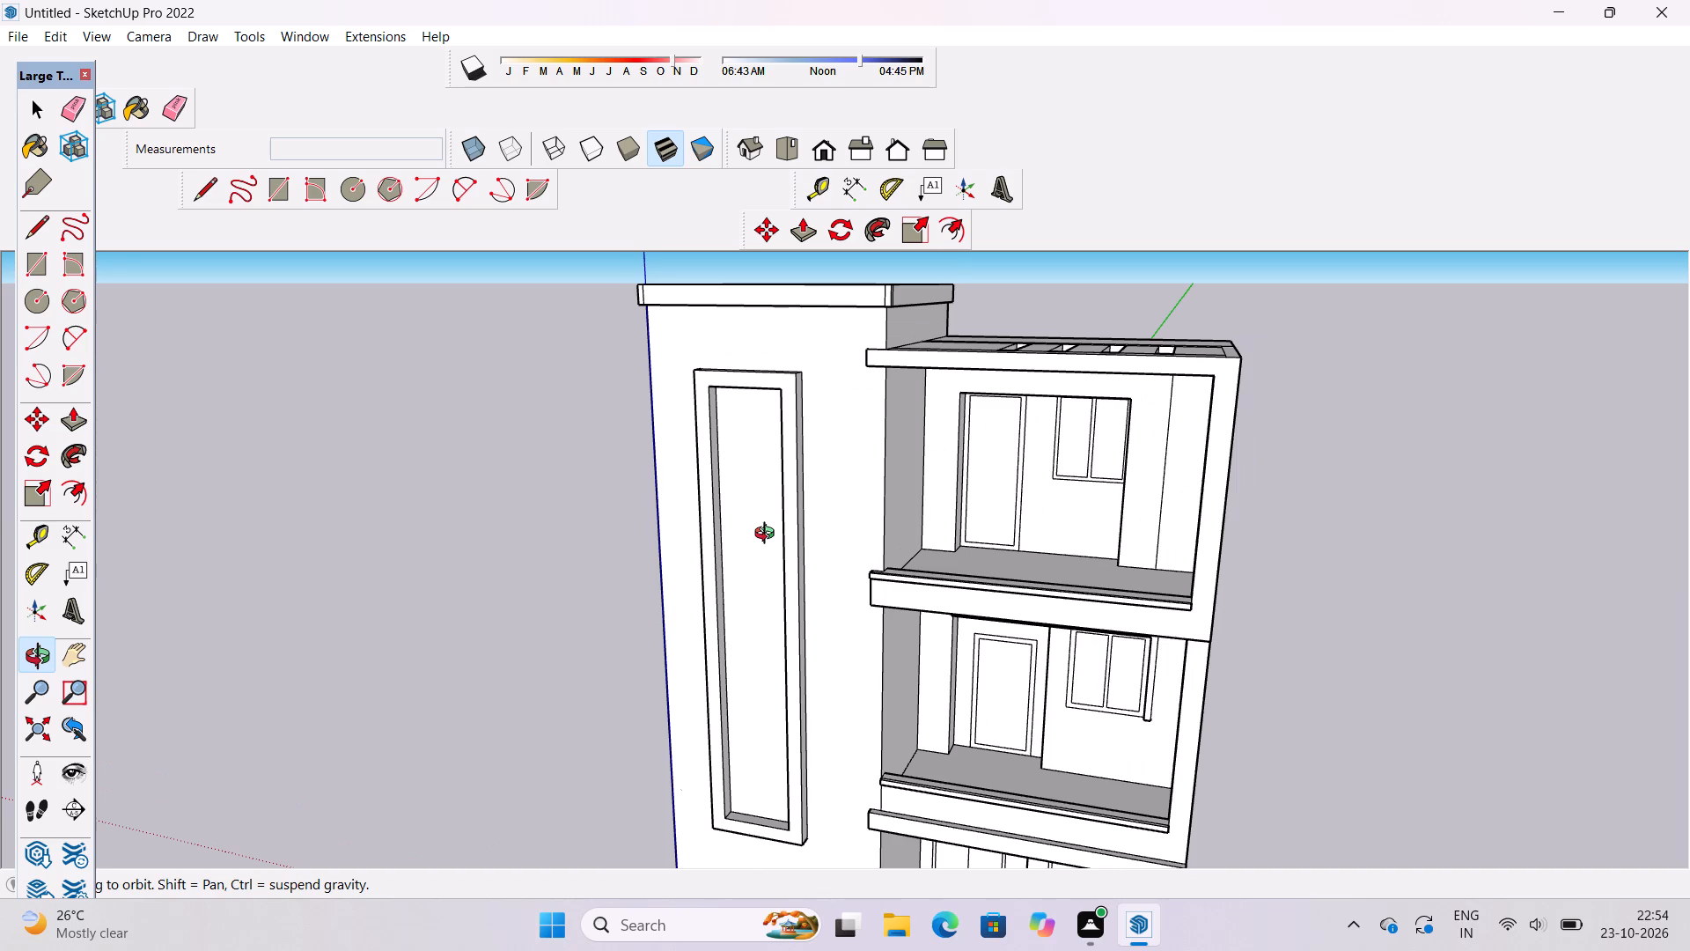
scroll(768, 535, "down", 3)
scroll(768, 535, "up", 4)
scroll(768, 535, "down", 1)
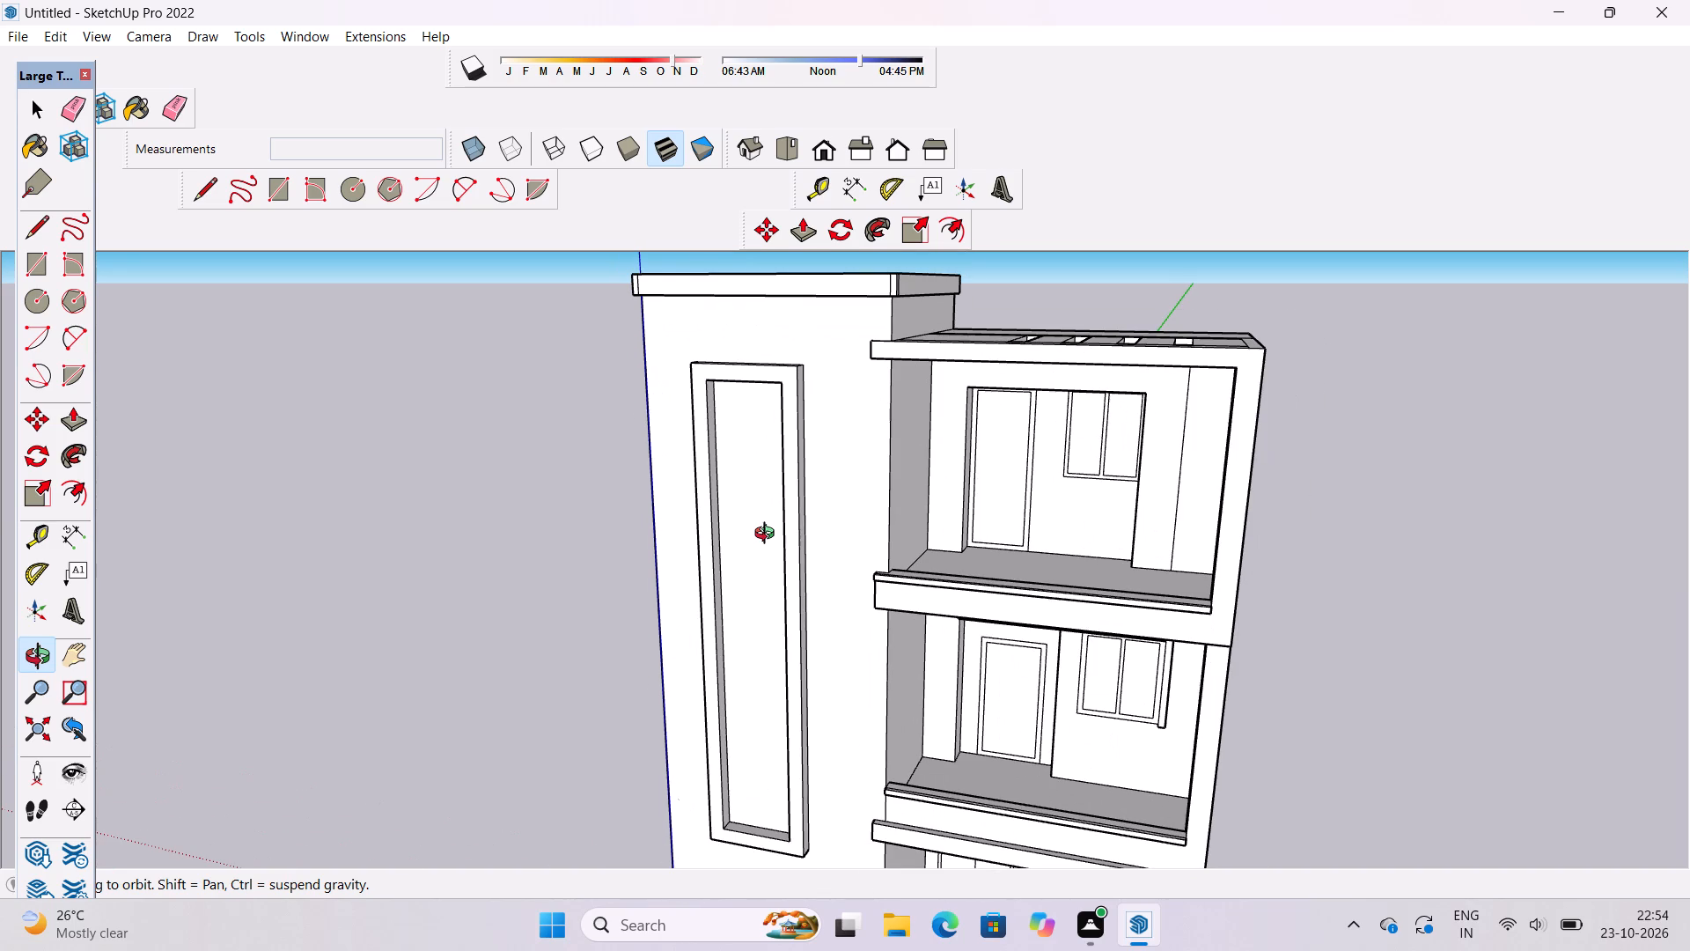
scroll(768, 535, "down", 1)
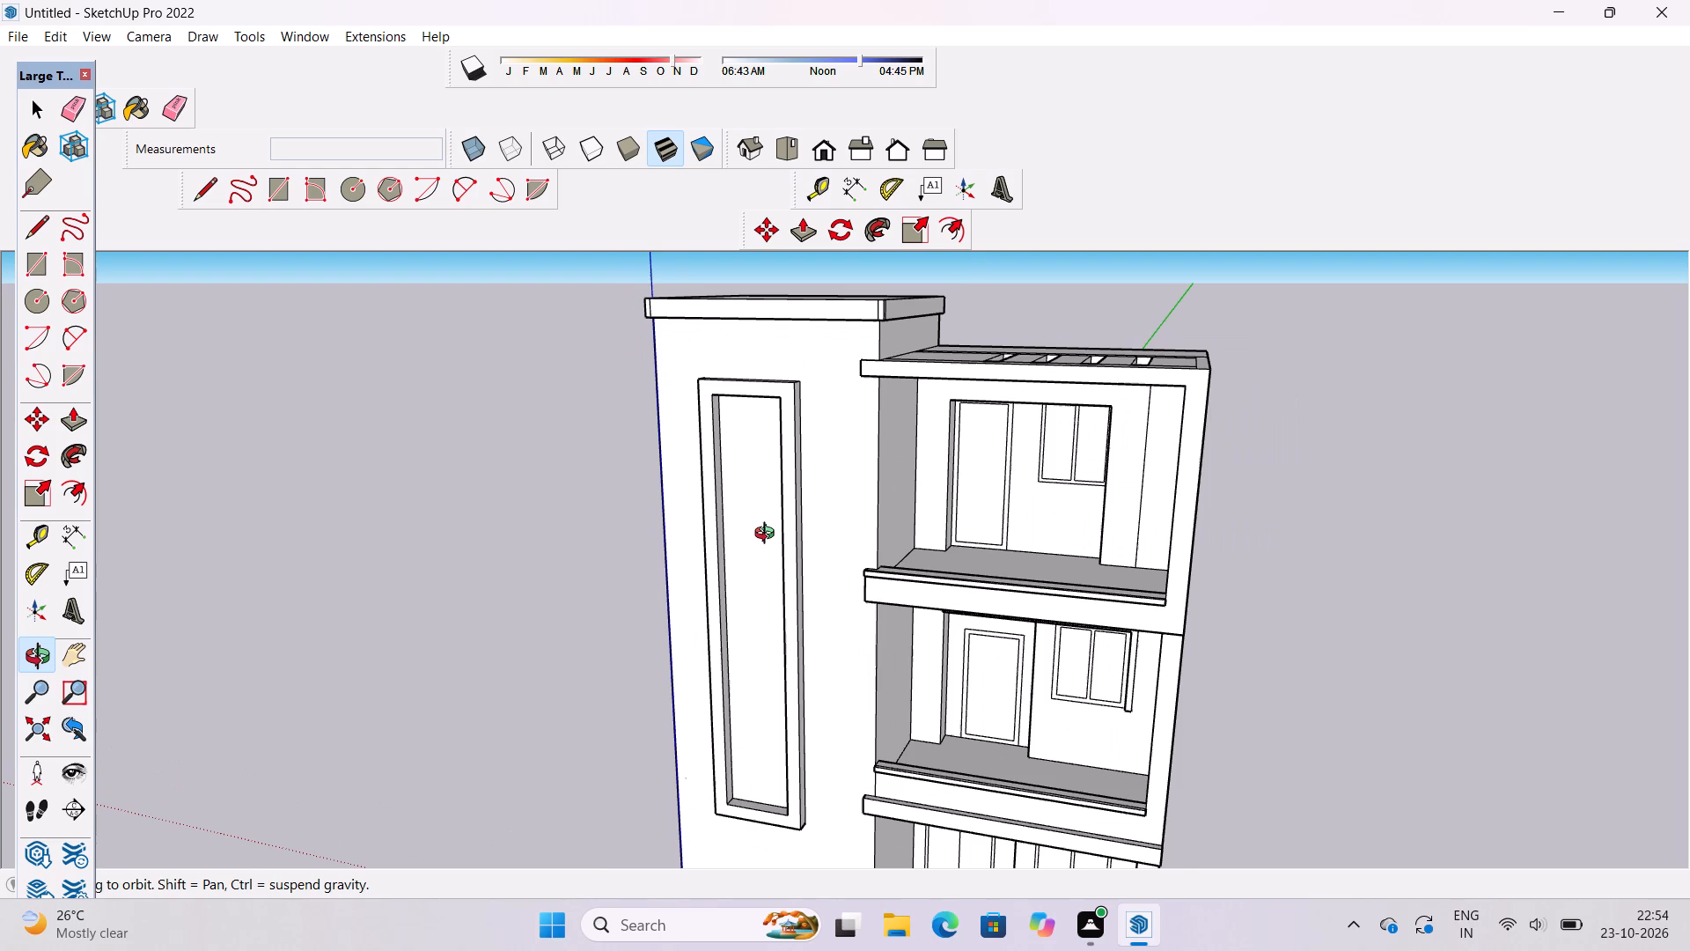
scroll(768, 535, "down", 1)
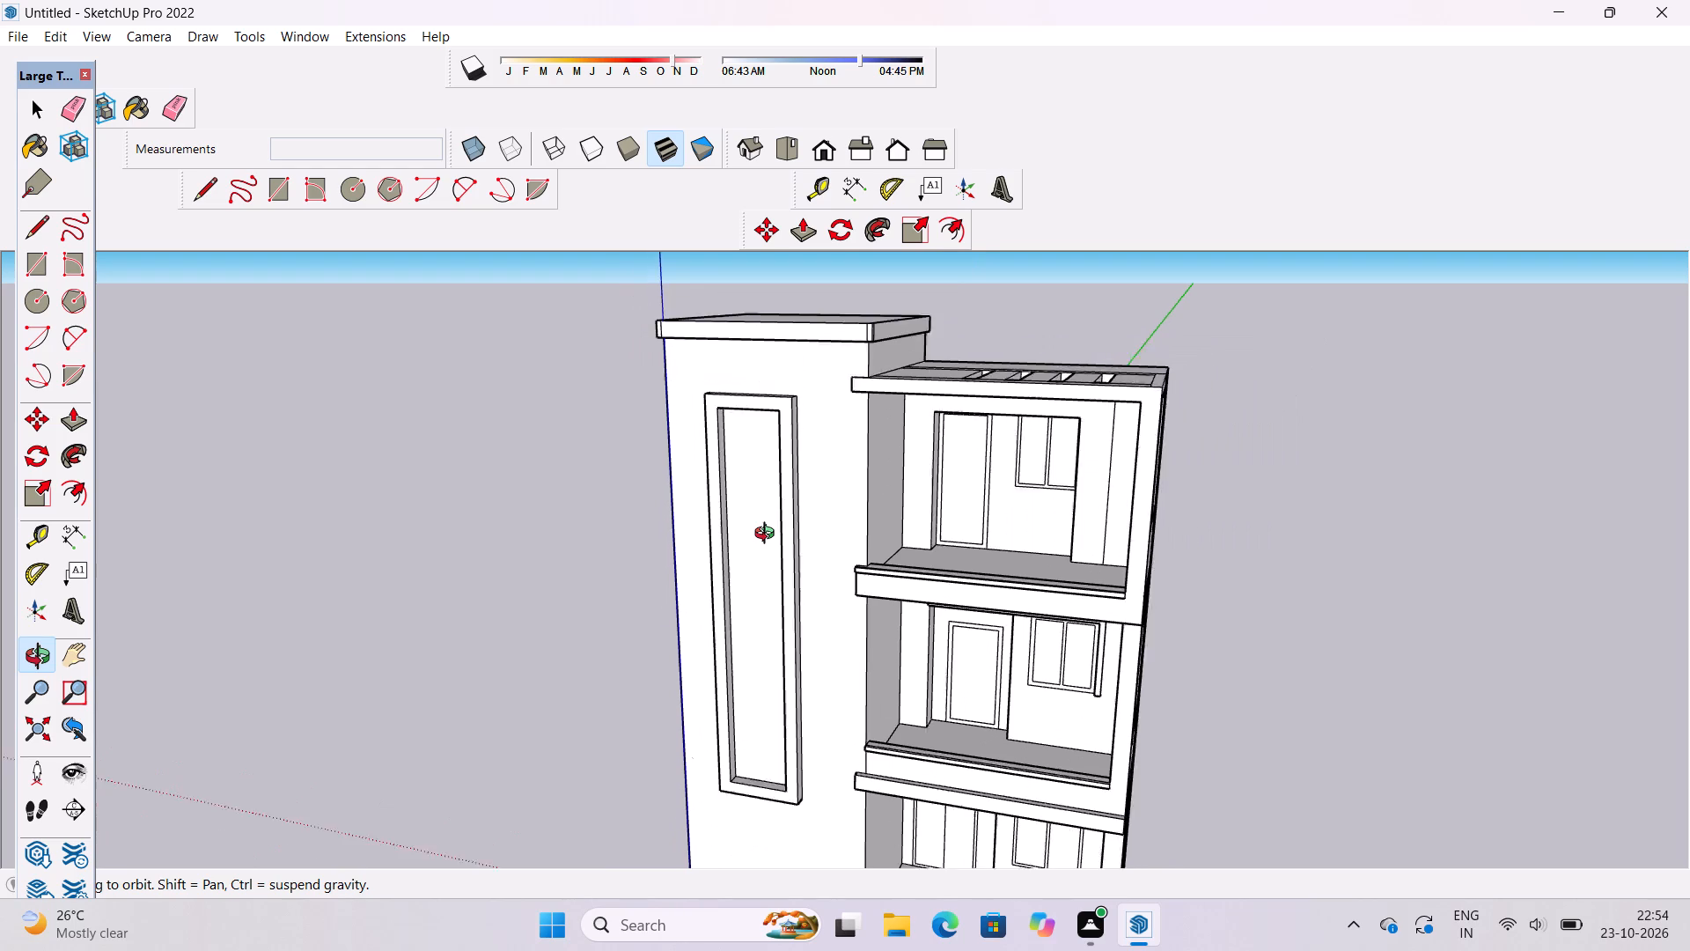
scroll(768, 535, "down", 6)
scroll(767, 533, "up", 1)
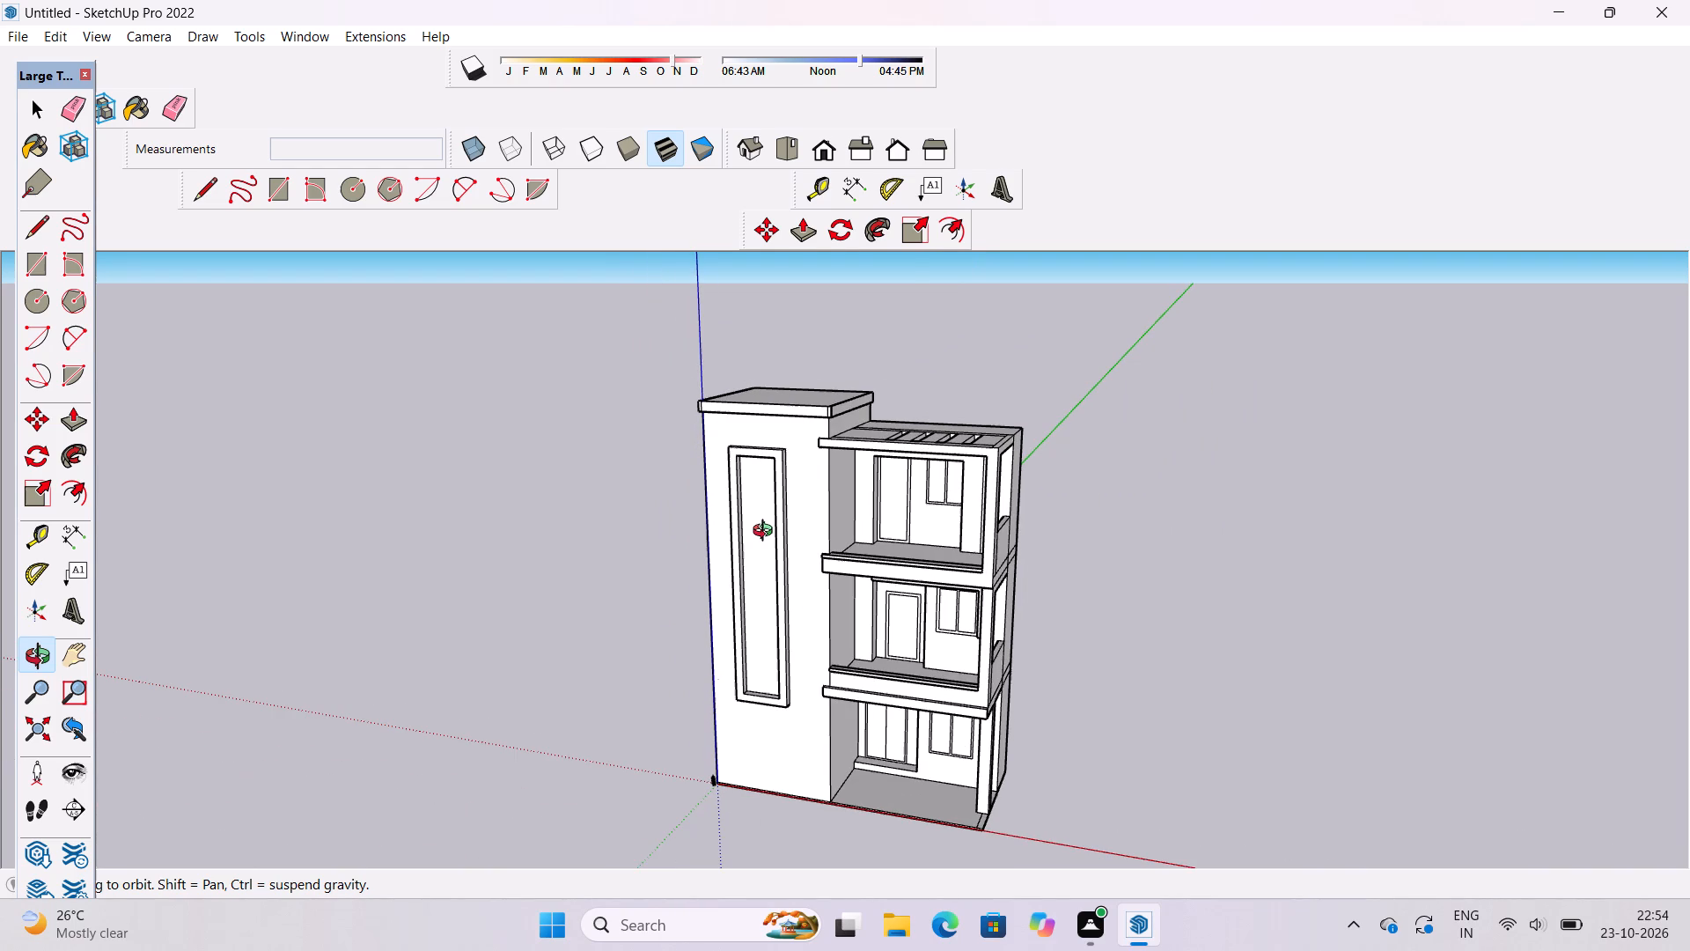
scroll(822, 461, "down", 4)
Examine the building's front facade and the raised frame from above, below and straight on.
left_click_drag(797, 576, 891, 567)
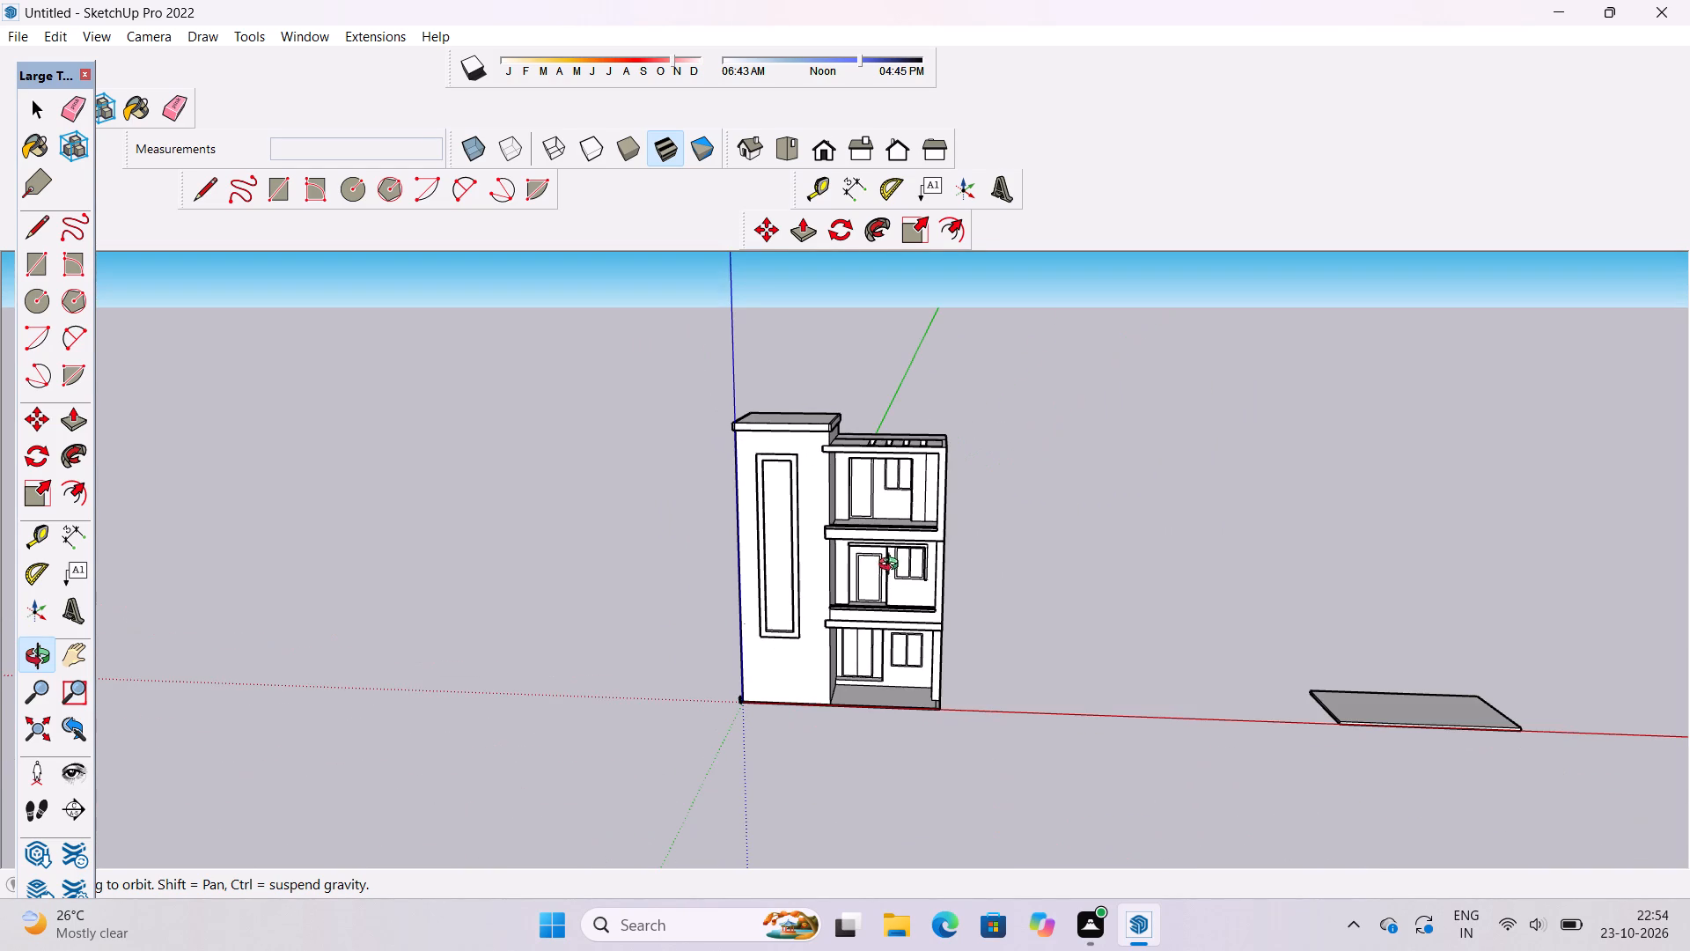
left_click_drag(821, 566, 865, 480, "shift")
left_click(866, 480)
left_click_drag(865, 415, 839, 532, "shift")
scroll(827, 594, "up", 4)
left_click_drag(815, 601, 741, 542, "shift")
left_click_drag(720, 538, 749, 588, "shift")
left_click_drag(751, 590, 804, 617)
scroll(751, 602, "up", 4)
left_click_drag(753, 591, 799, 684, "shift")
left_click_drag(736, 696, 721, 584)
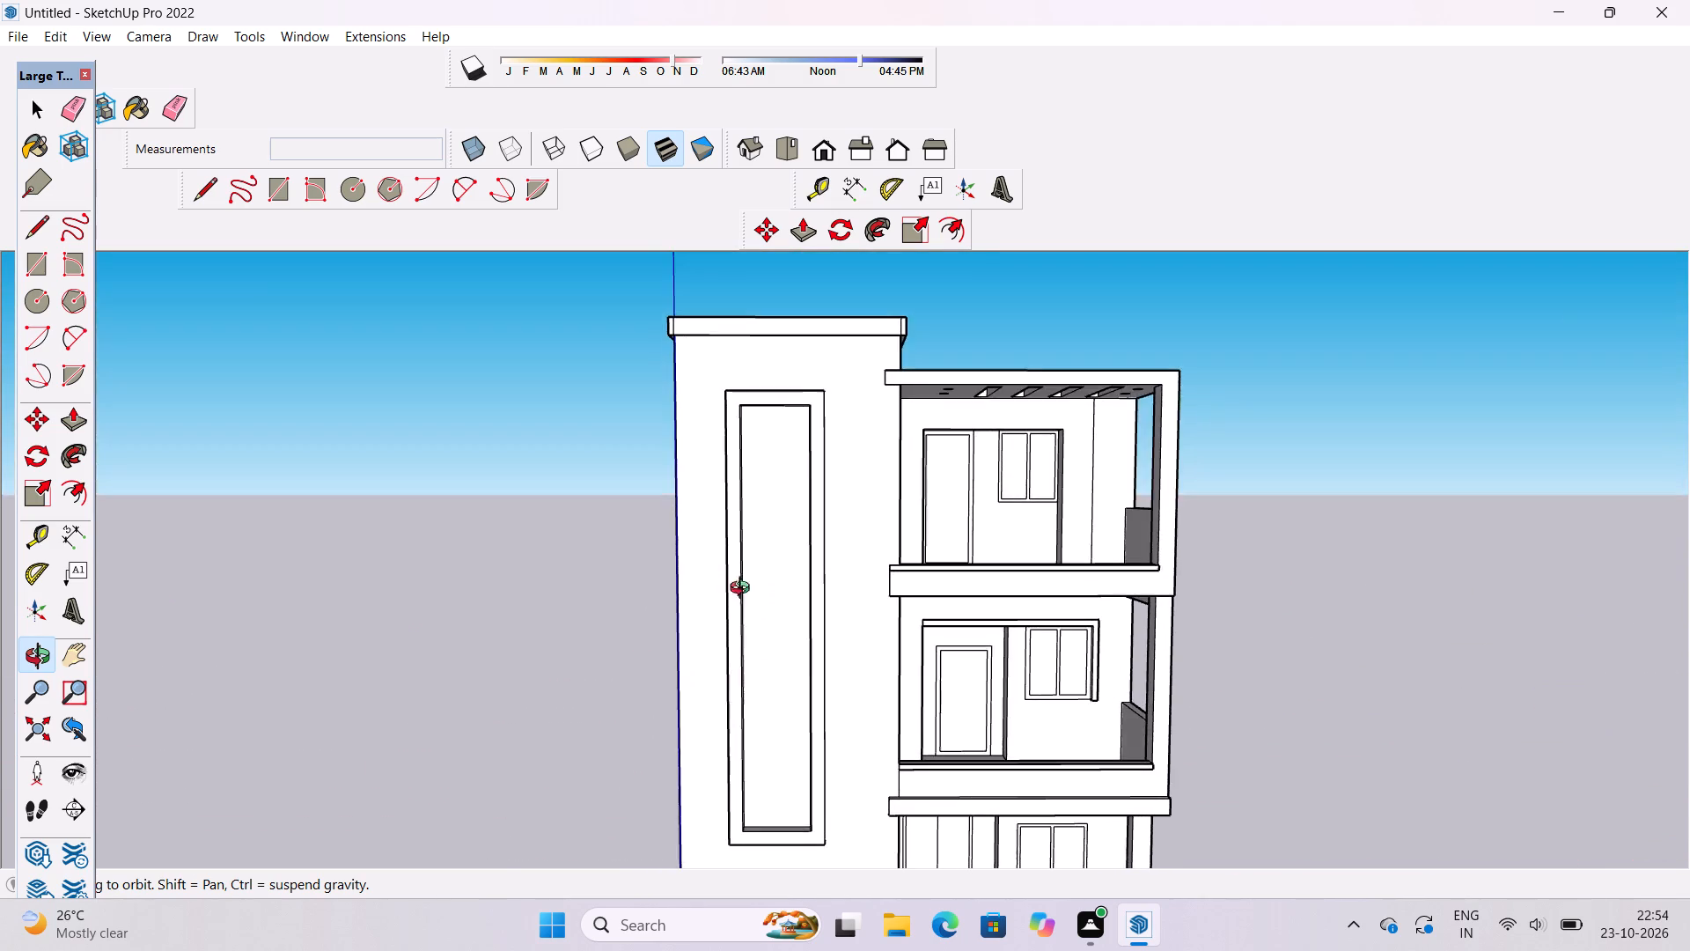
left_click_drag(776, 678, 775, 580, "shift")
scroll(757, 560, "up", 4)
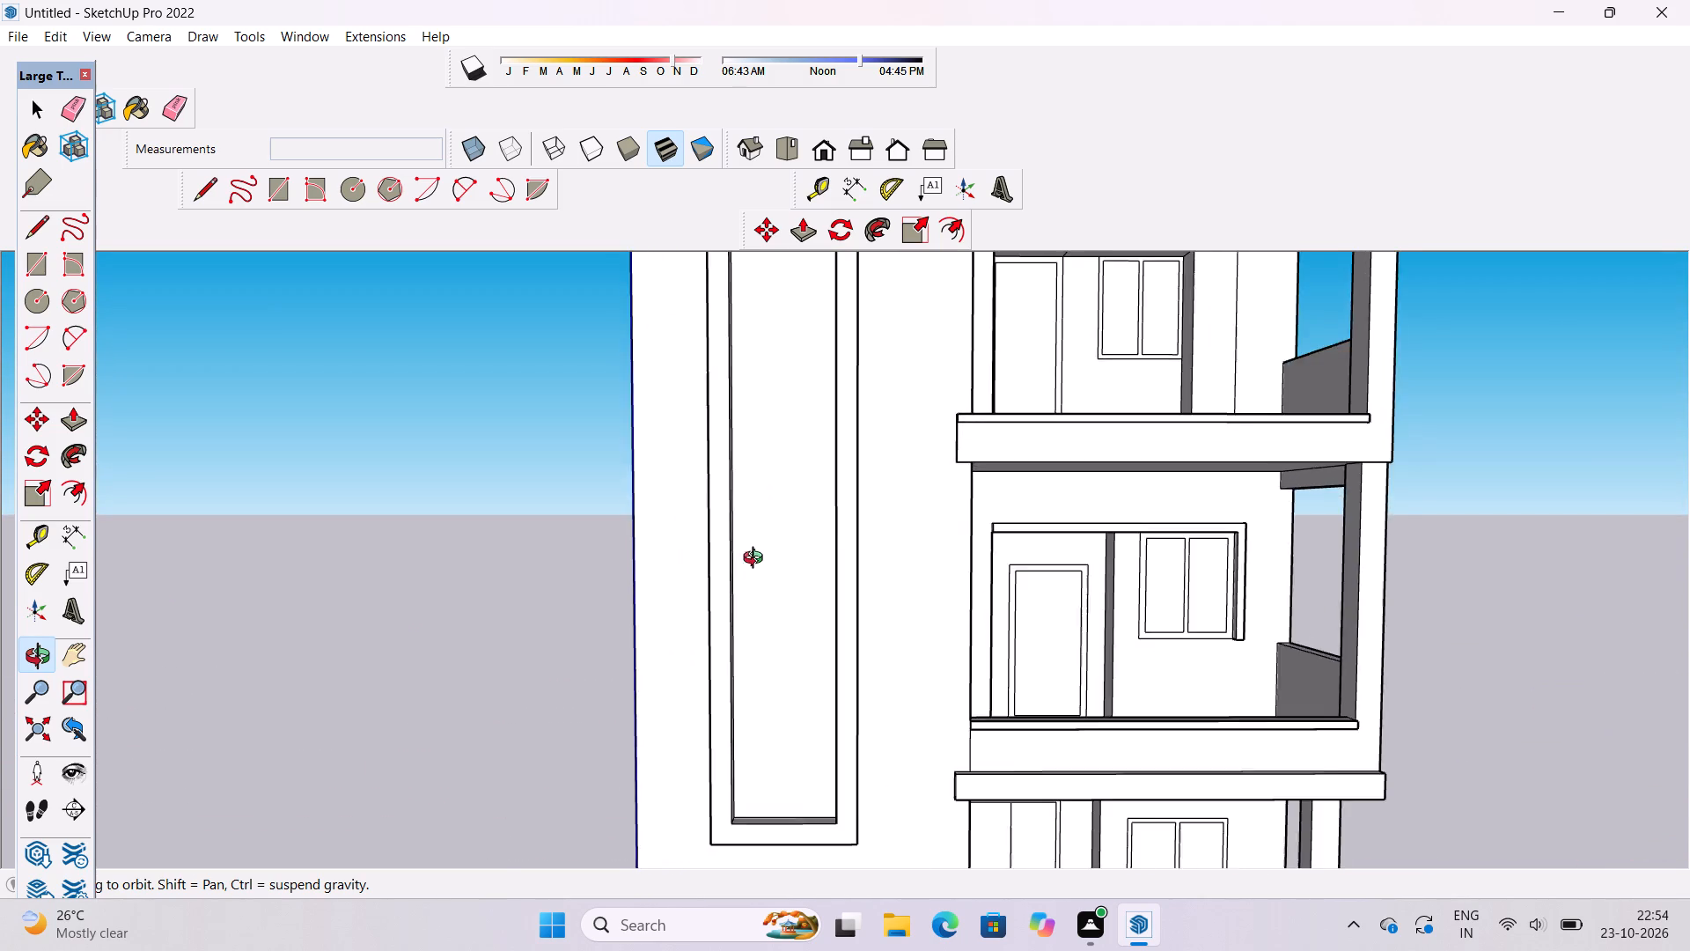
Place a horizontal Tape Measure guide 13' below the inner top edge of the raised frame on the tower's front wall.
left_click_drag(757, 560, 774, 667, "shift")
left_click_drag(772, 667, 768, 613)
left_click_drag(768, 613, 759, 660, "shift")
left_click_drag(758, 661, 753, 700)
key("t")
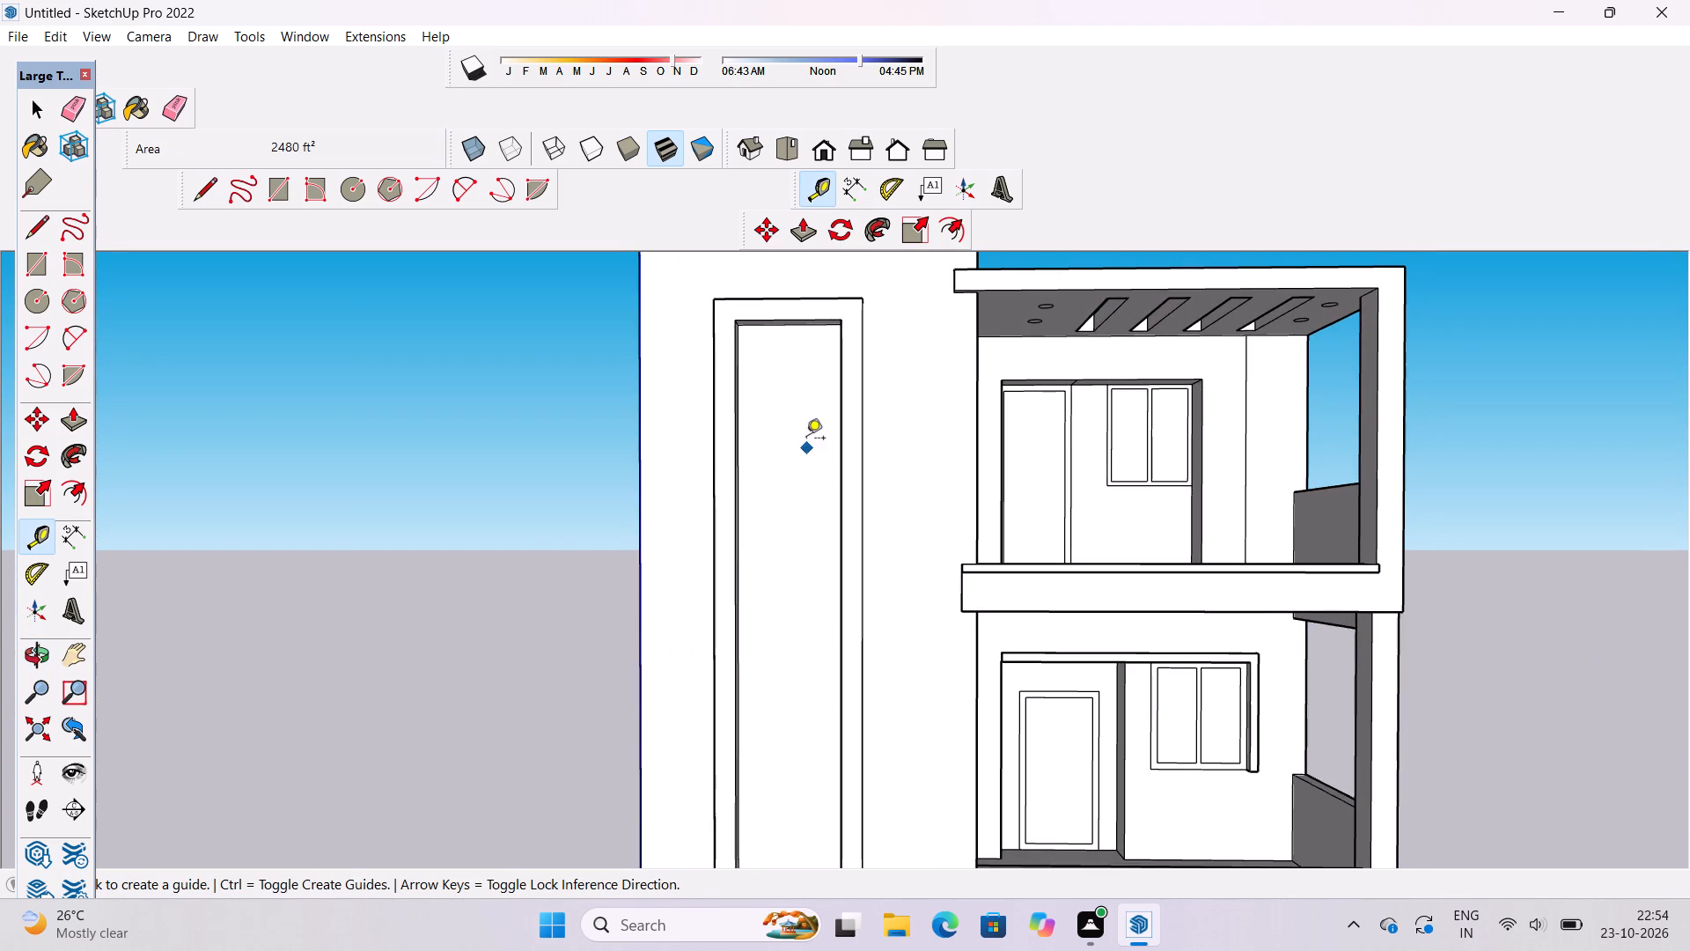
scroll(785, 365, "up", 5)
left_click(790, 298)
scroll(782, 310, "down", 6)
scroll(779, 414, "down", 3)
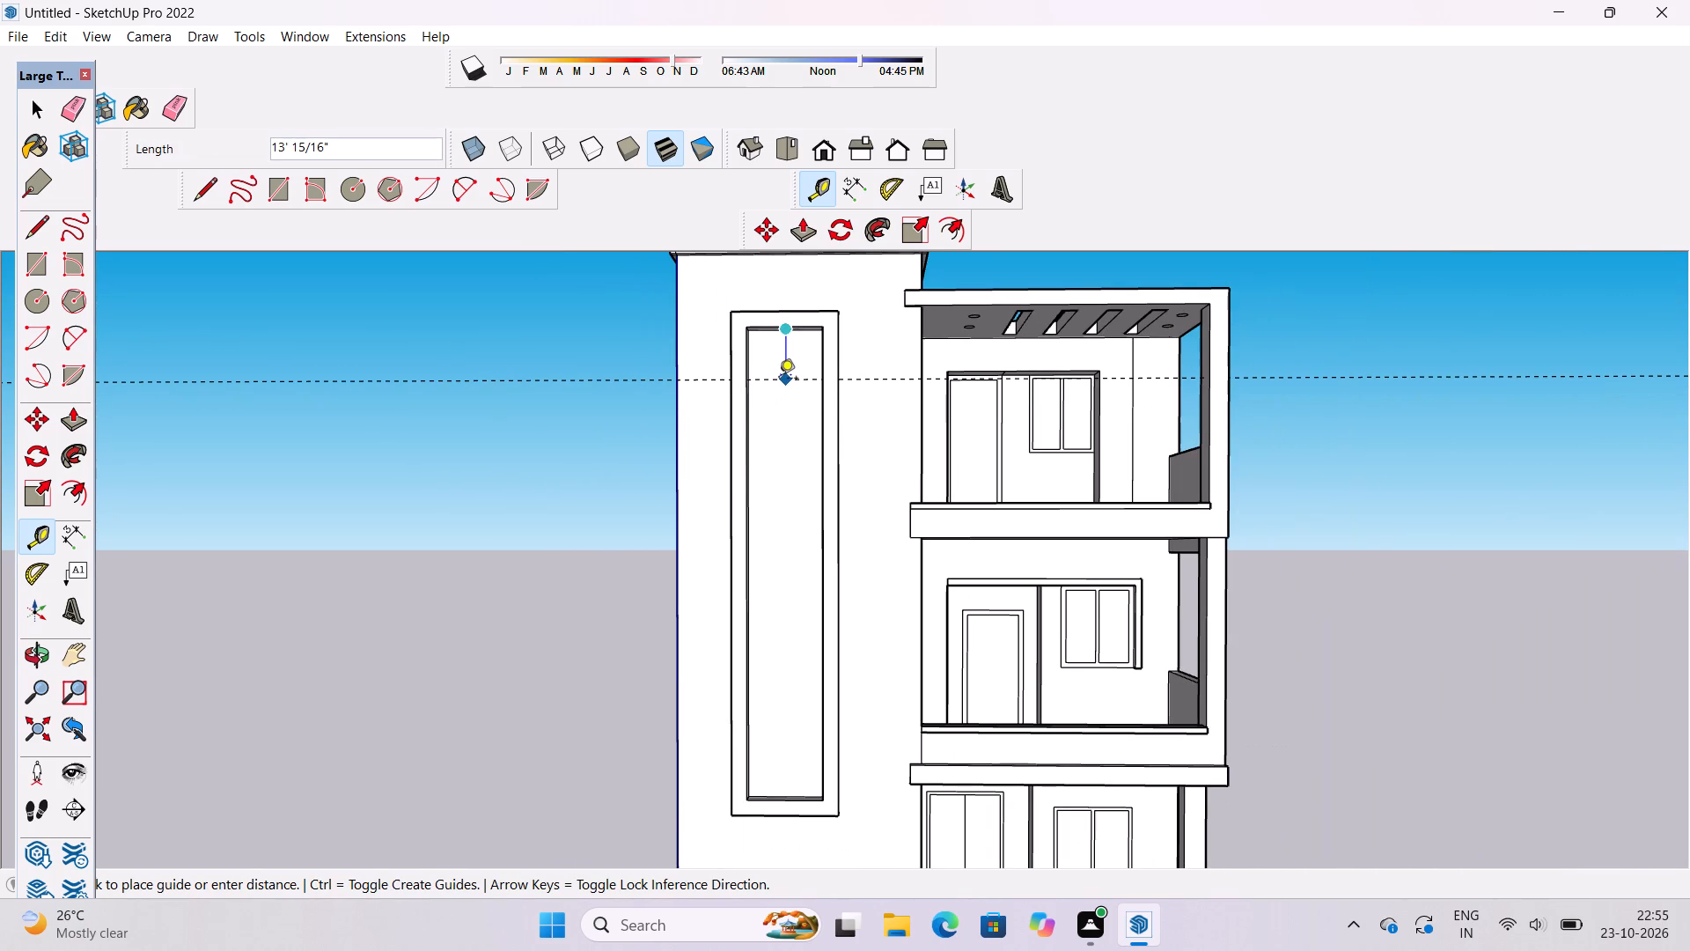
type("13'")
key("Return")
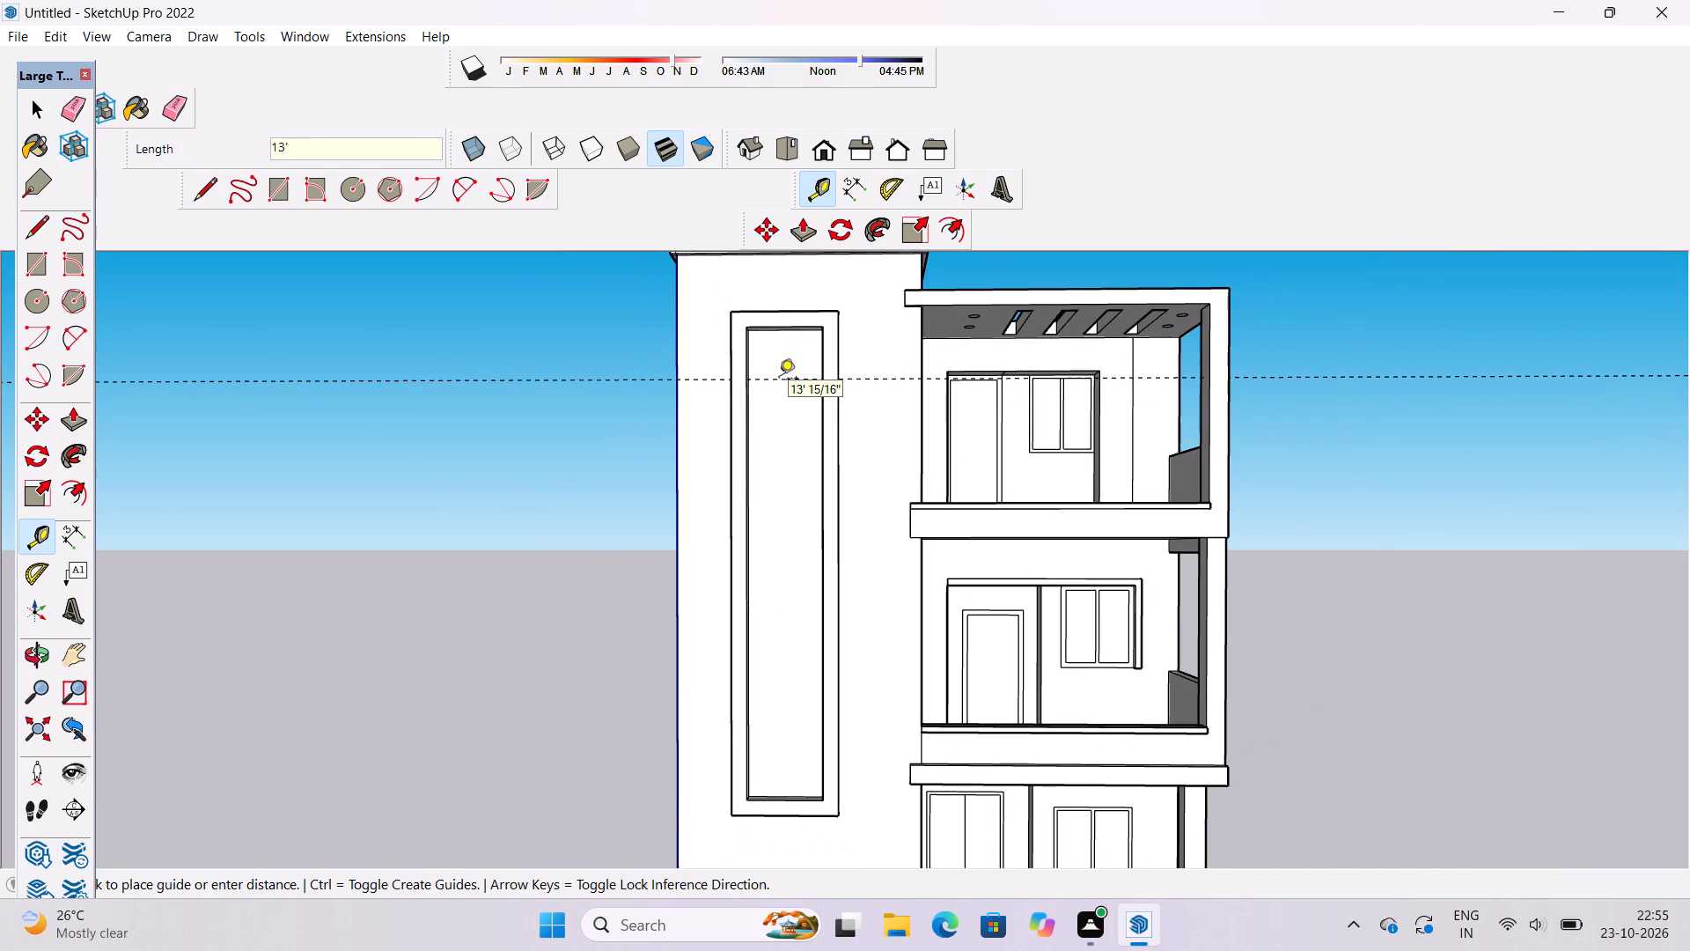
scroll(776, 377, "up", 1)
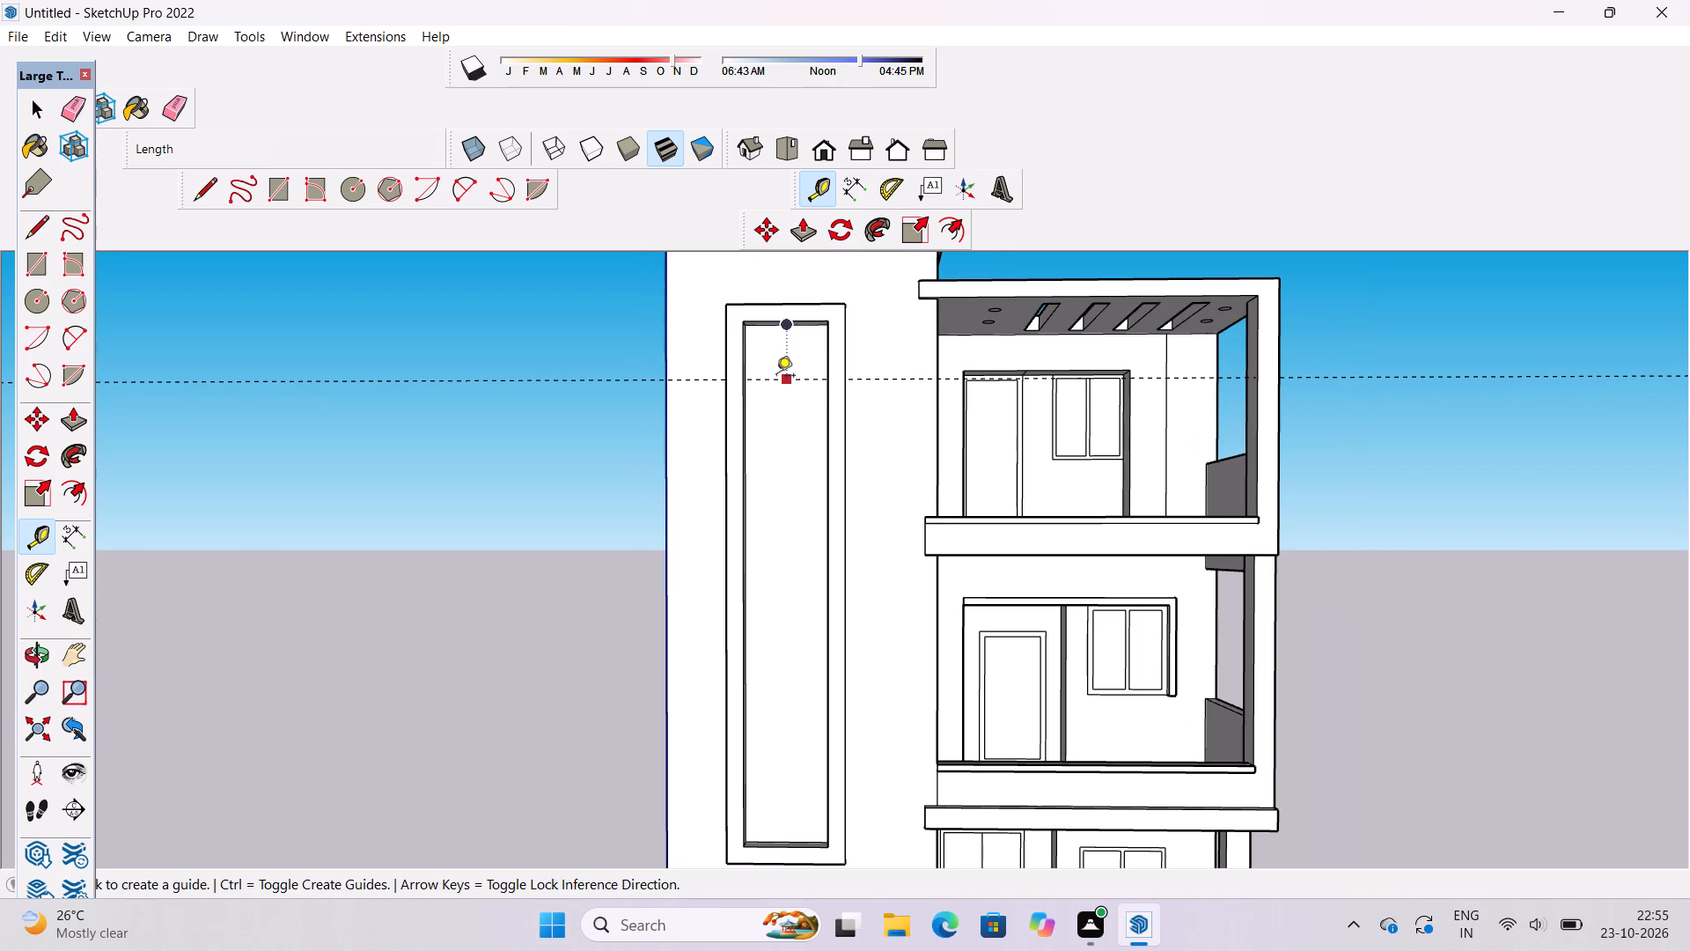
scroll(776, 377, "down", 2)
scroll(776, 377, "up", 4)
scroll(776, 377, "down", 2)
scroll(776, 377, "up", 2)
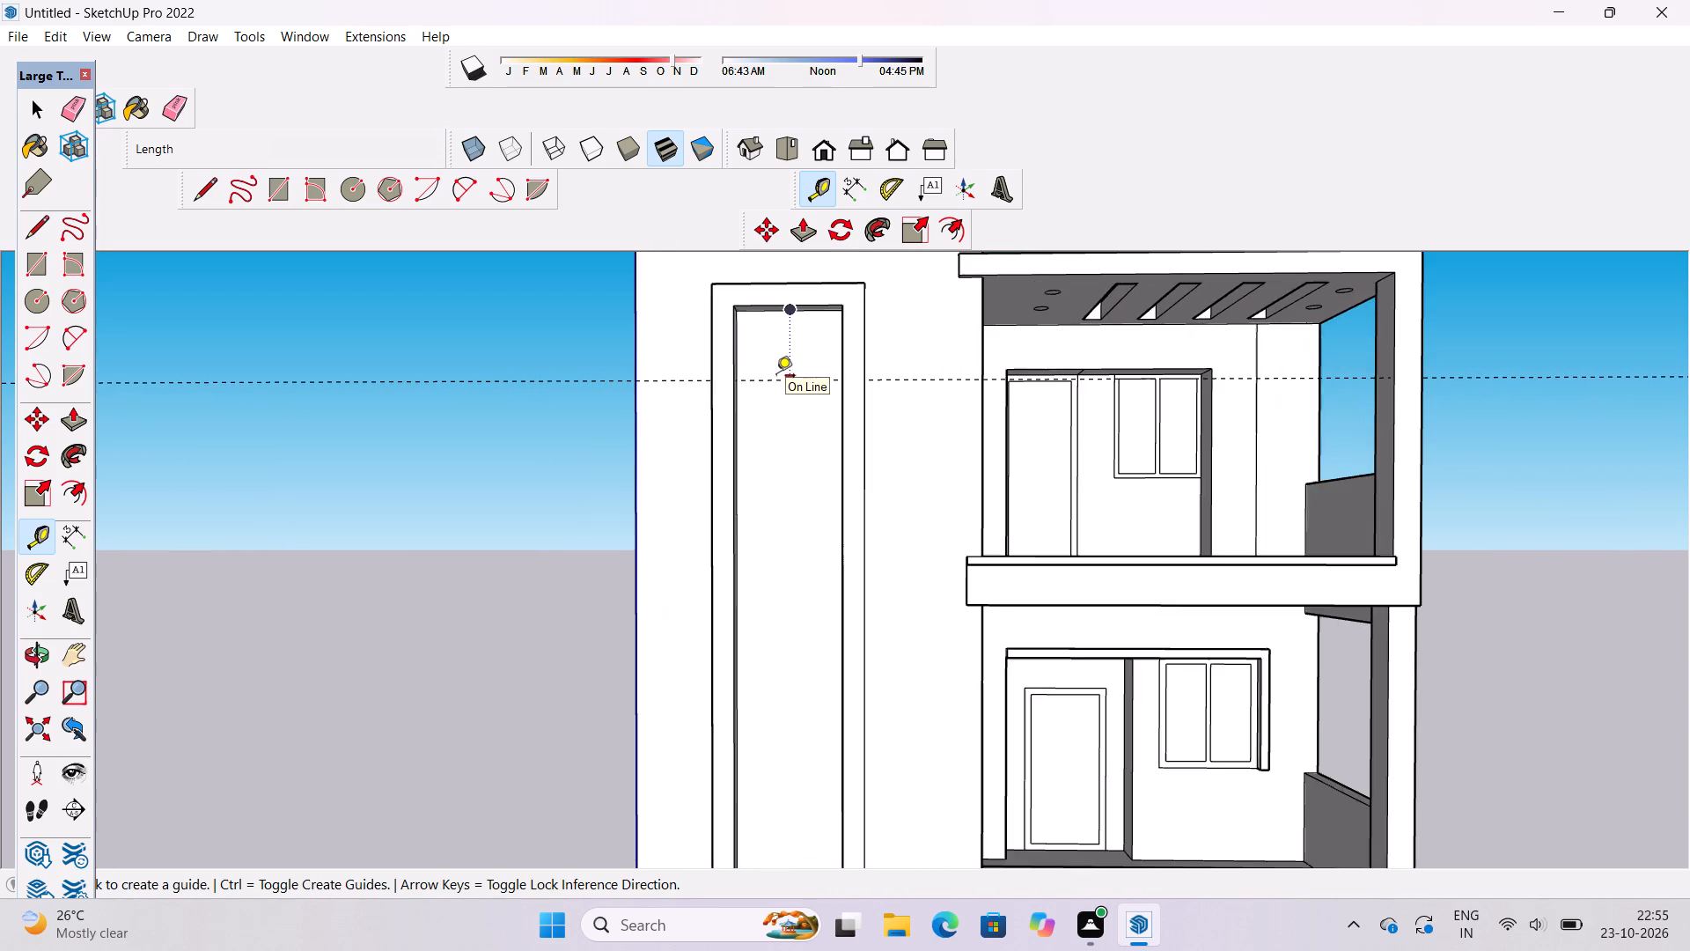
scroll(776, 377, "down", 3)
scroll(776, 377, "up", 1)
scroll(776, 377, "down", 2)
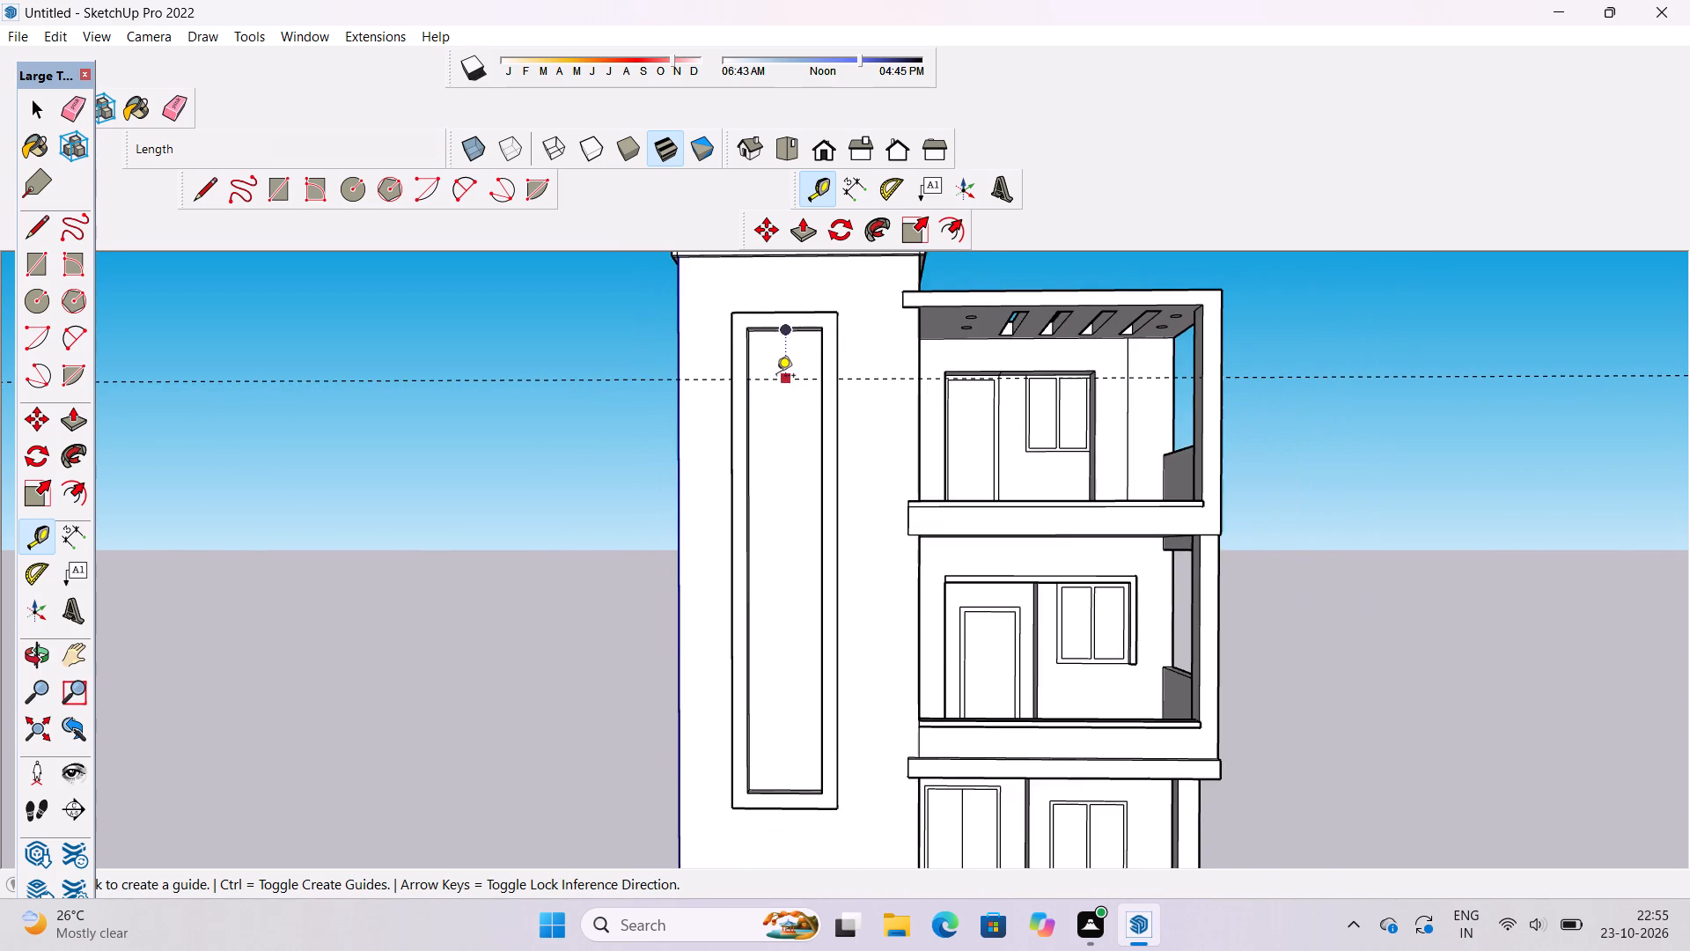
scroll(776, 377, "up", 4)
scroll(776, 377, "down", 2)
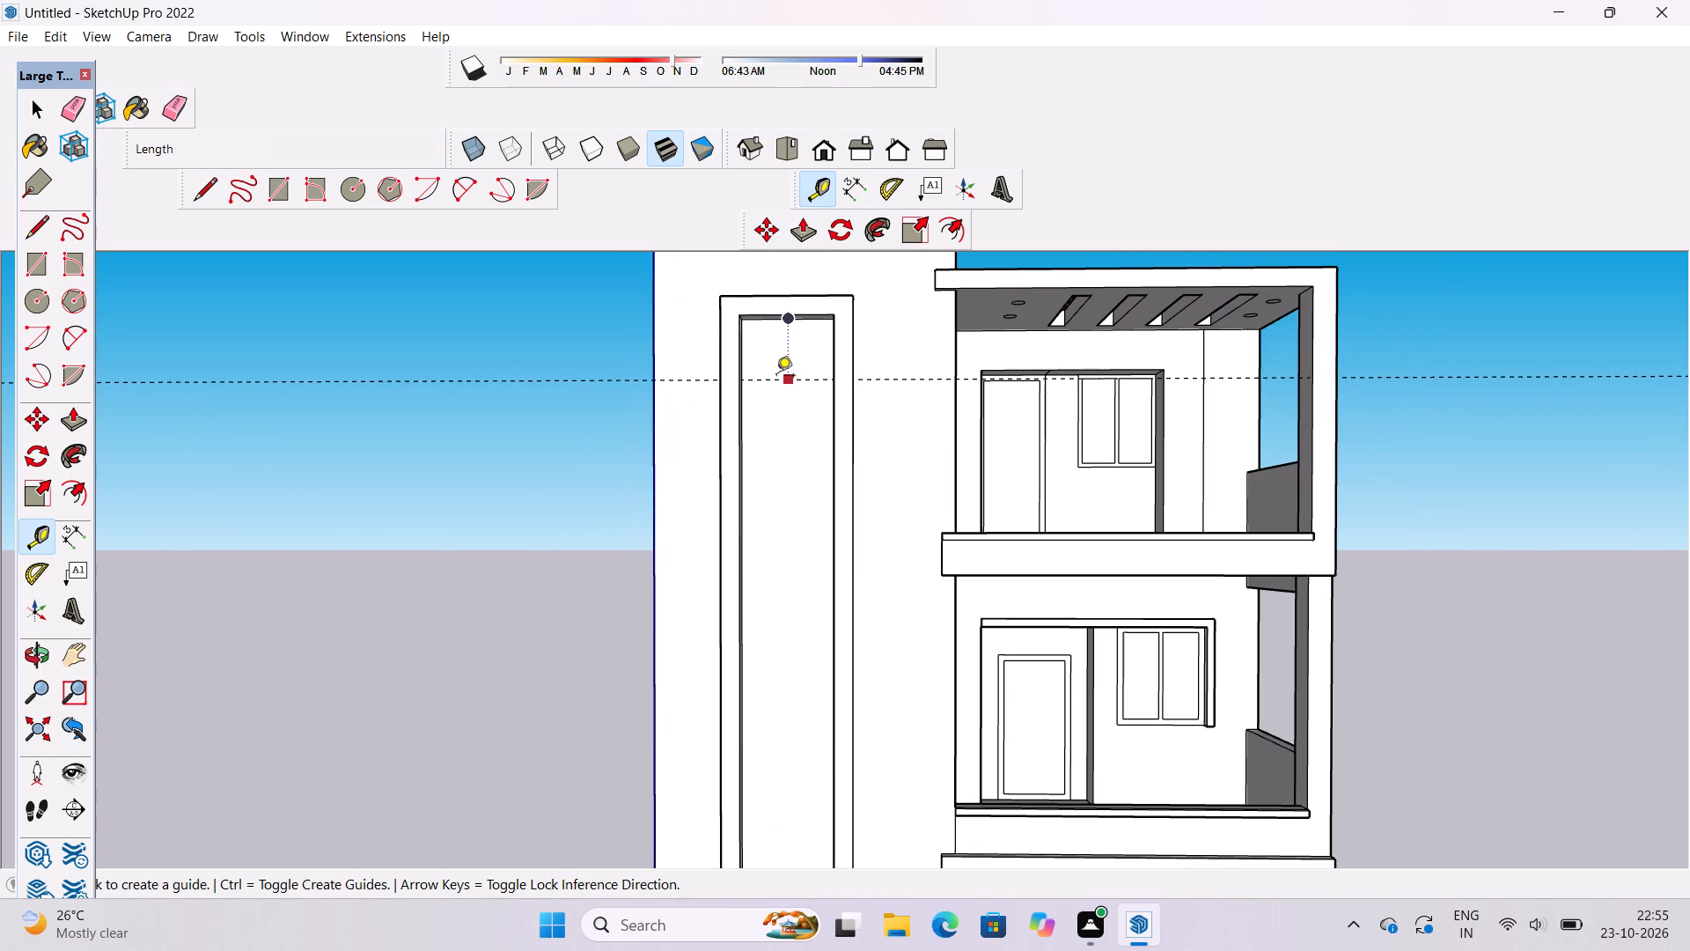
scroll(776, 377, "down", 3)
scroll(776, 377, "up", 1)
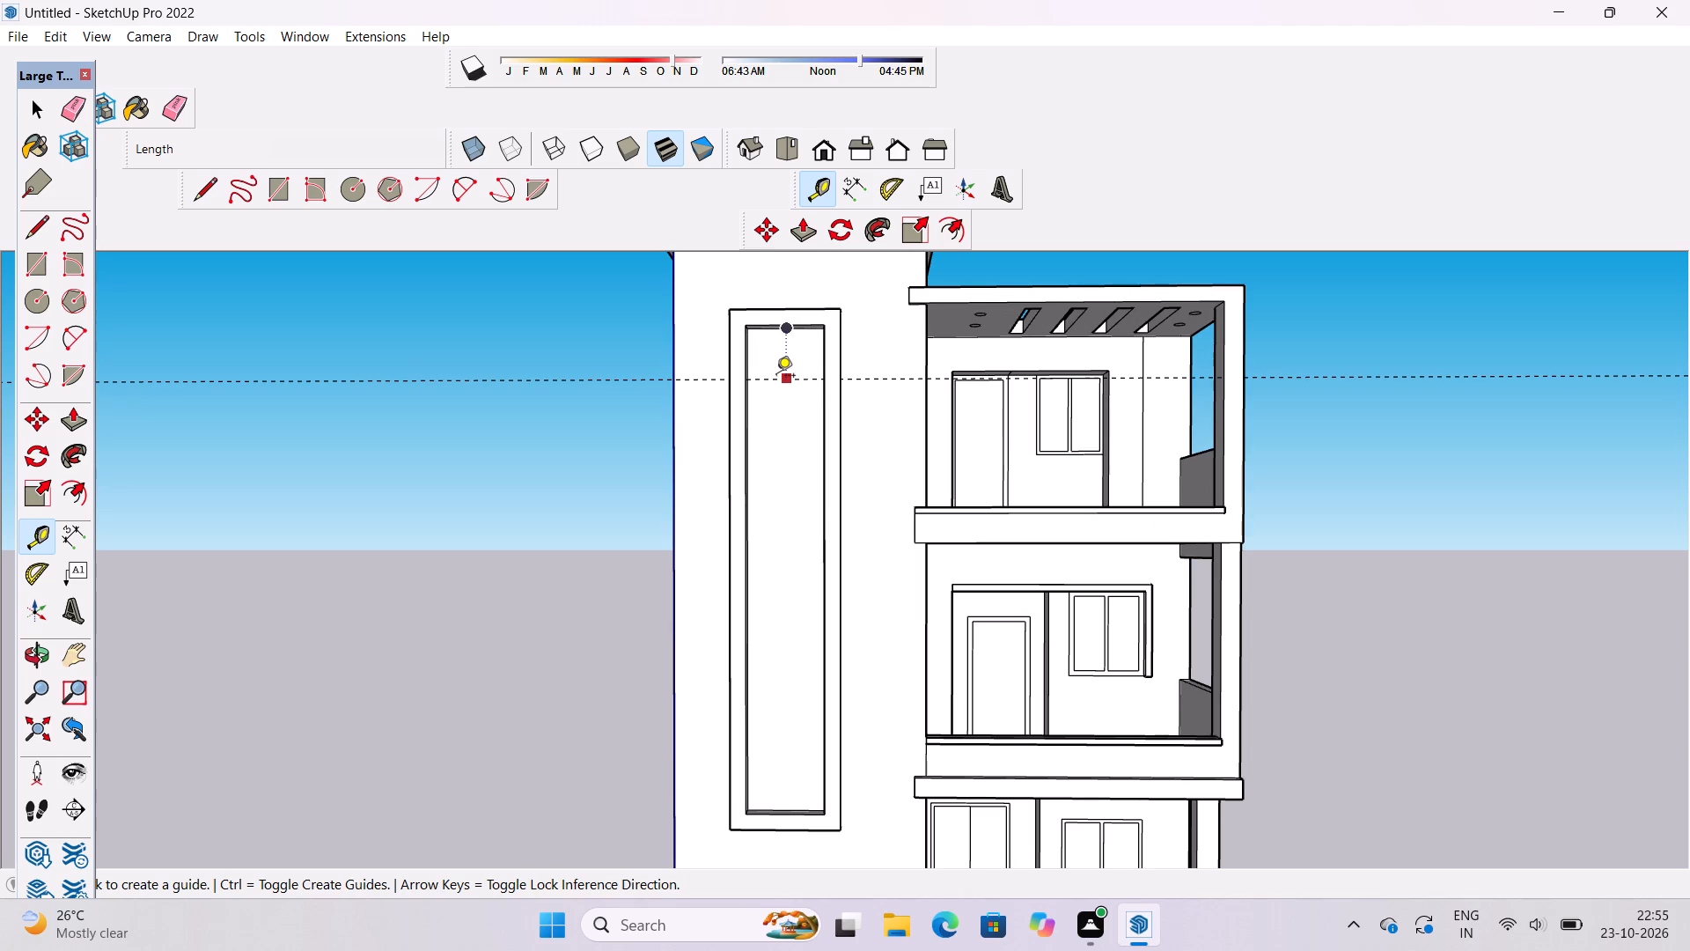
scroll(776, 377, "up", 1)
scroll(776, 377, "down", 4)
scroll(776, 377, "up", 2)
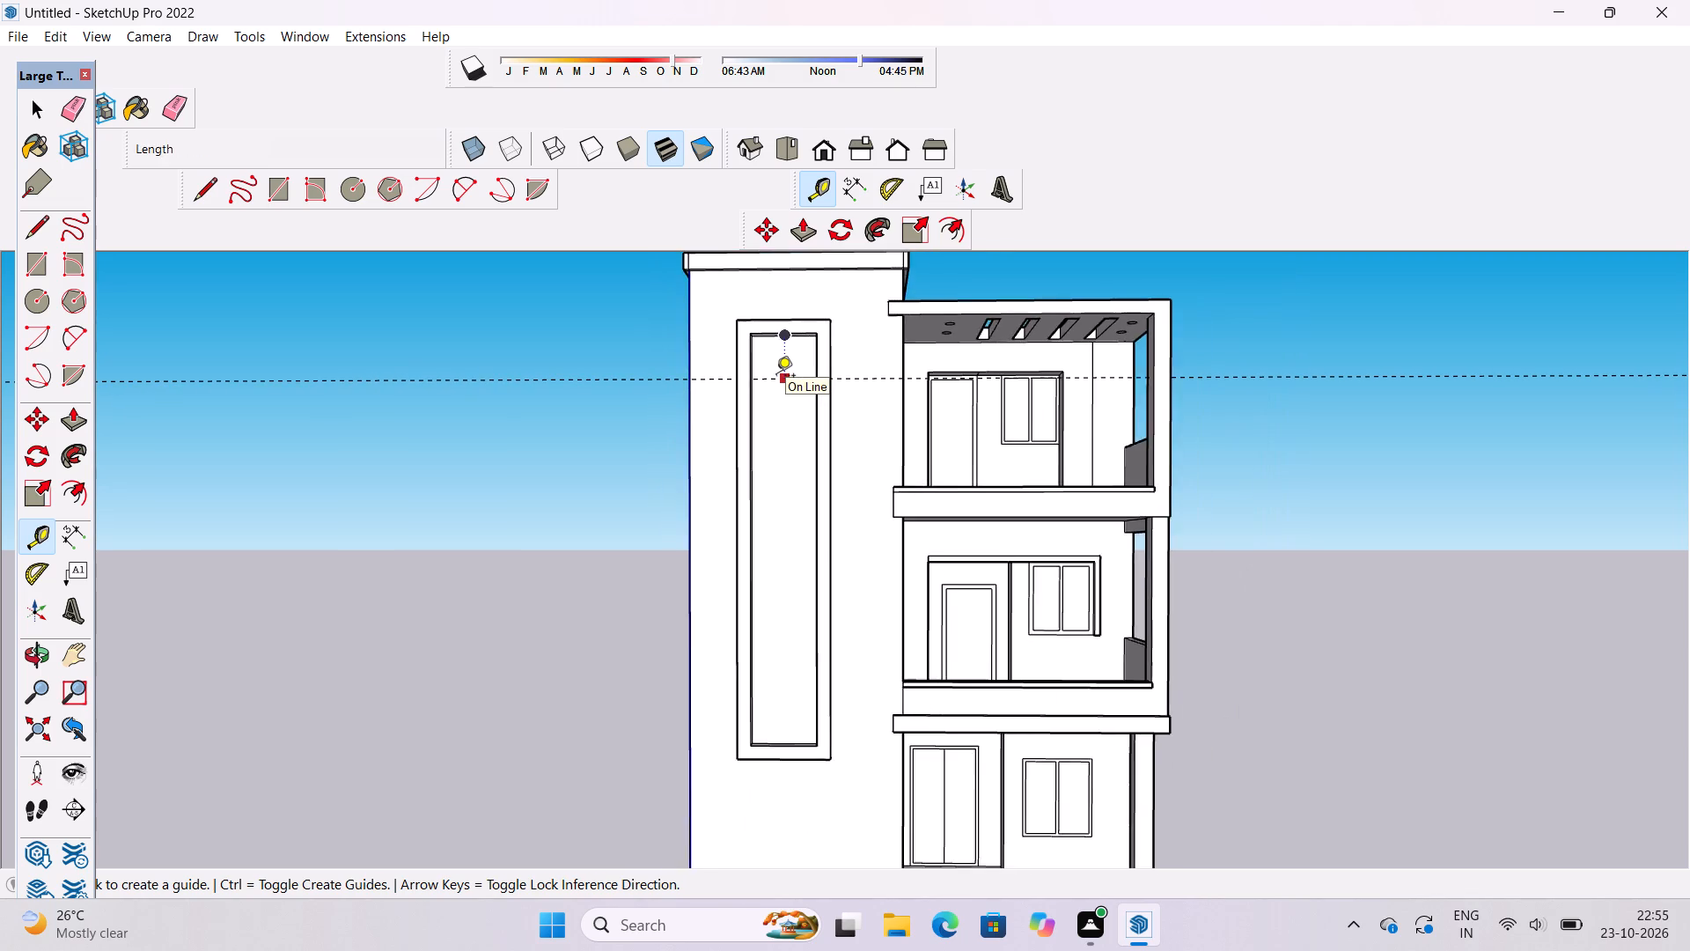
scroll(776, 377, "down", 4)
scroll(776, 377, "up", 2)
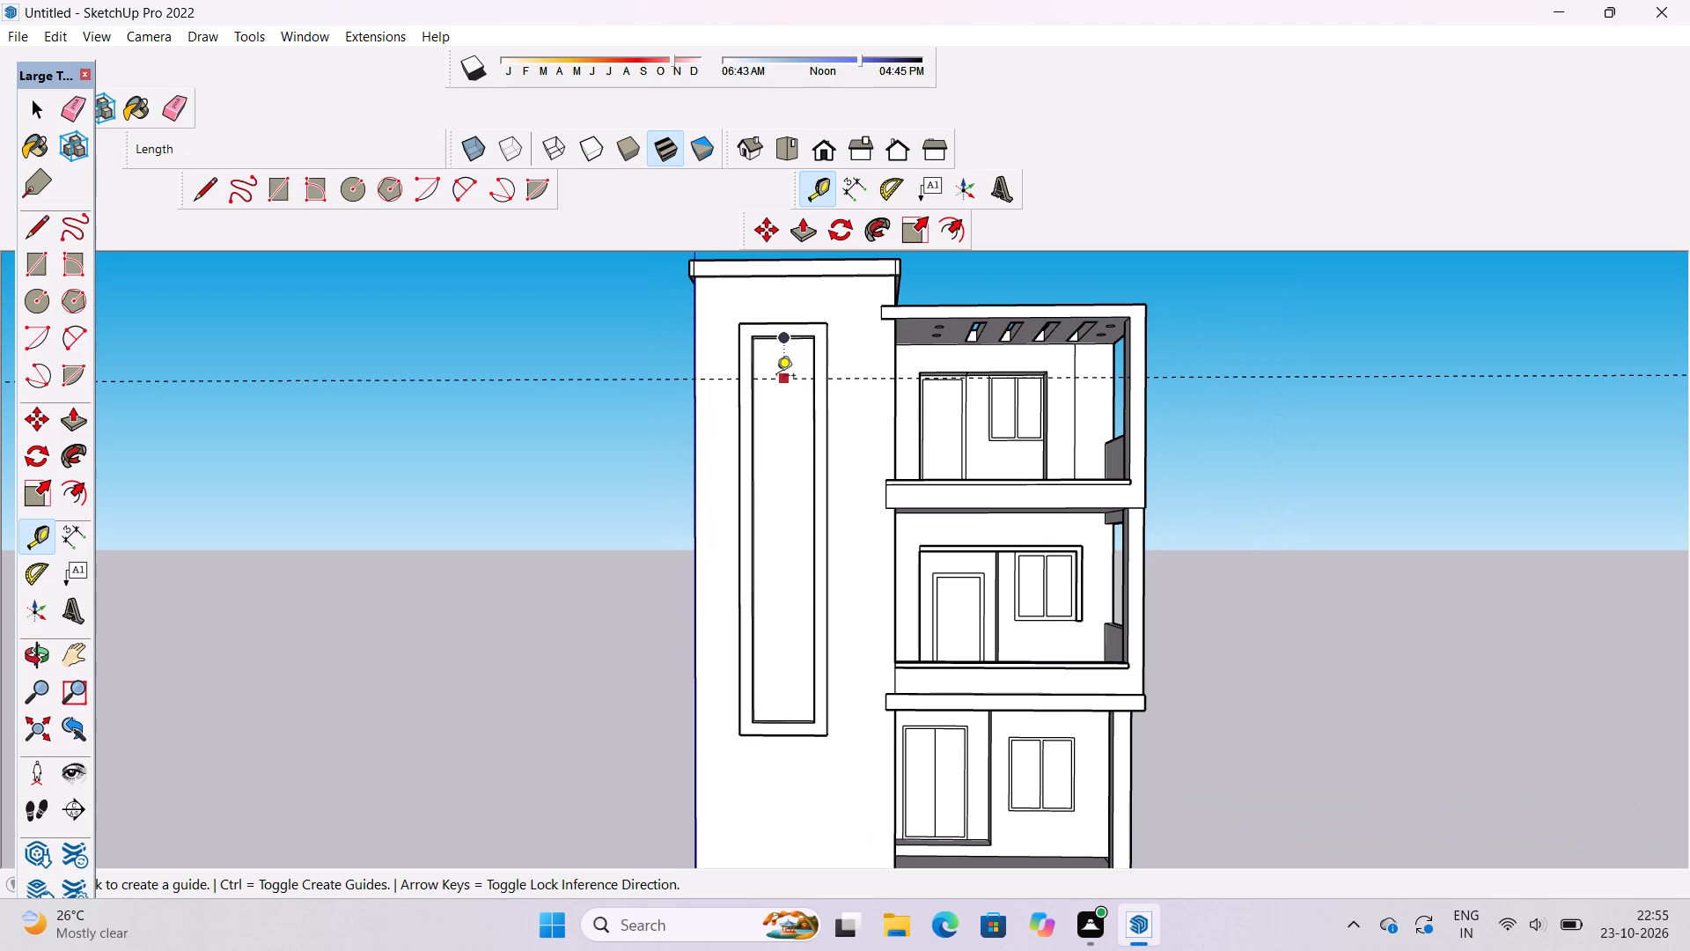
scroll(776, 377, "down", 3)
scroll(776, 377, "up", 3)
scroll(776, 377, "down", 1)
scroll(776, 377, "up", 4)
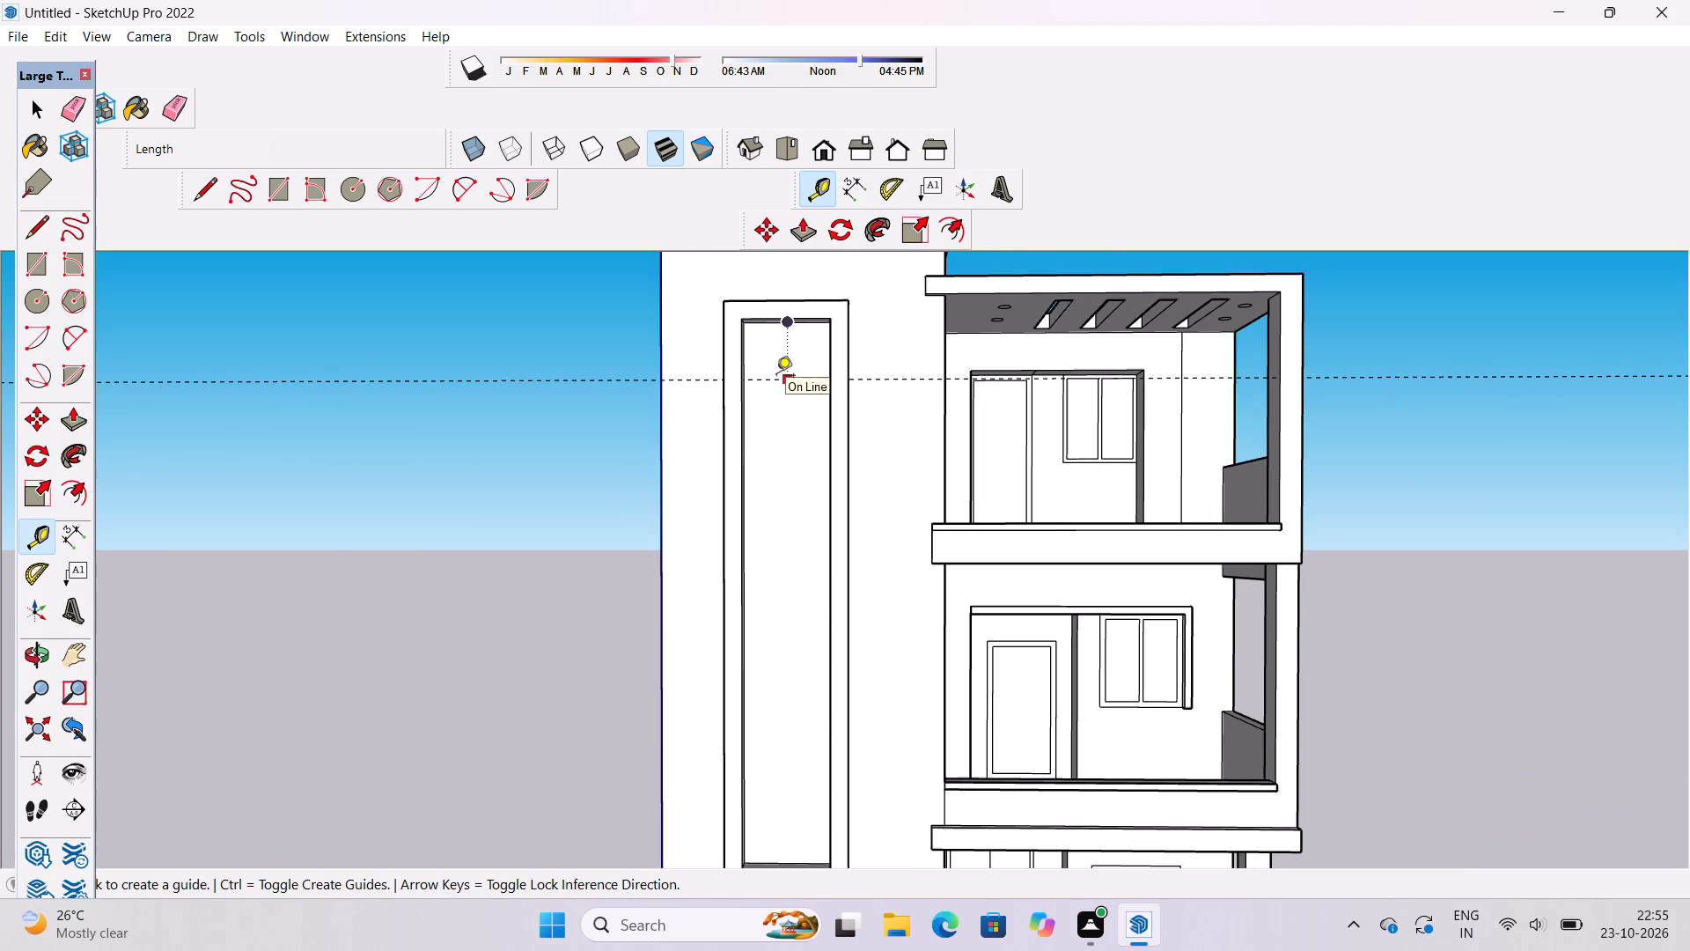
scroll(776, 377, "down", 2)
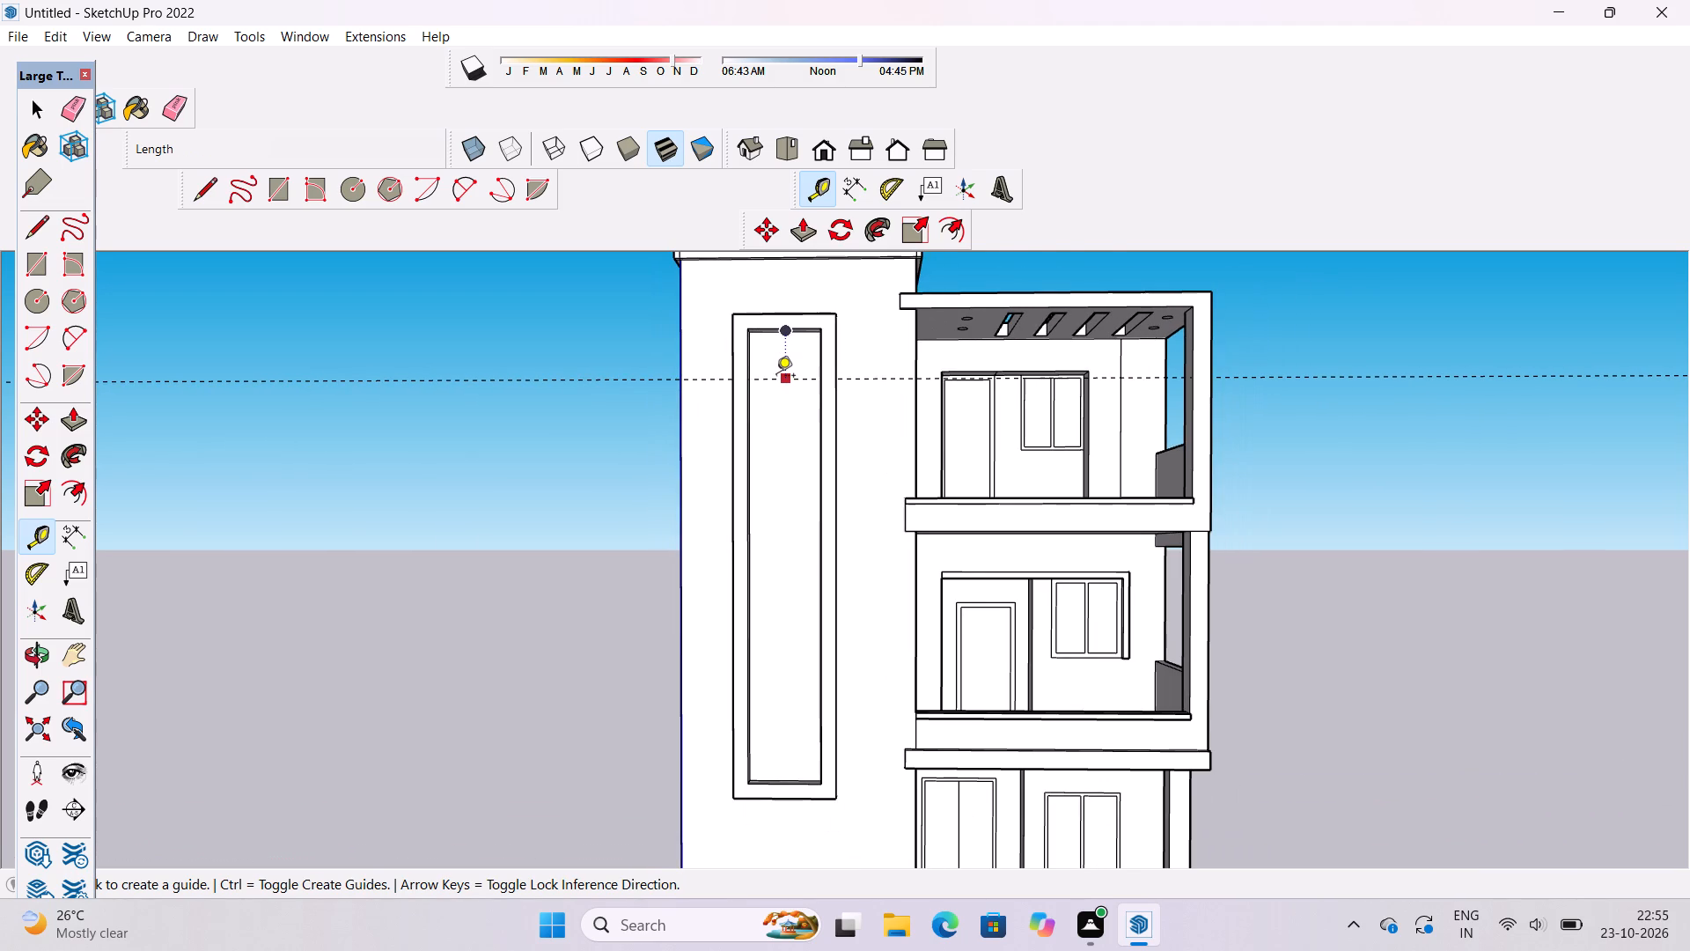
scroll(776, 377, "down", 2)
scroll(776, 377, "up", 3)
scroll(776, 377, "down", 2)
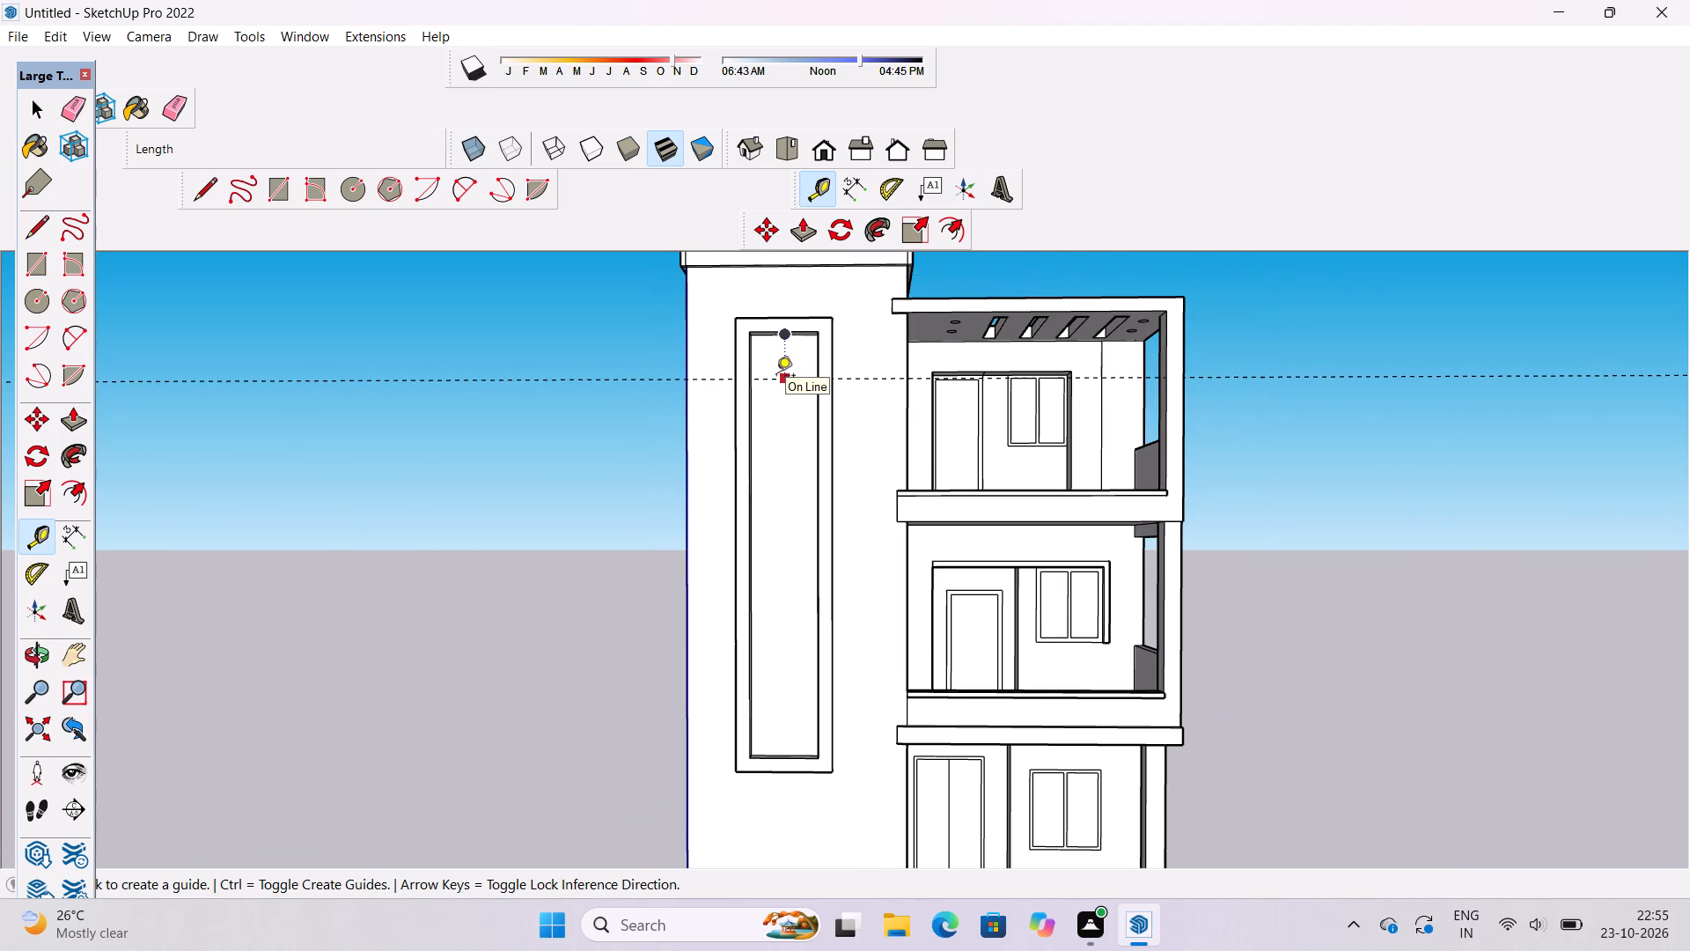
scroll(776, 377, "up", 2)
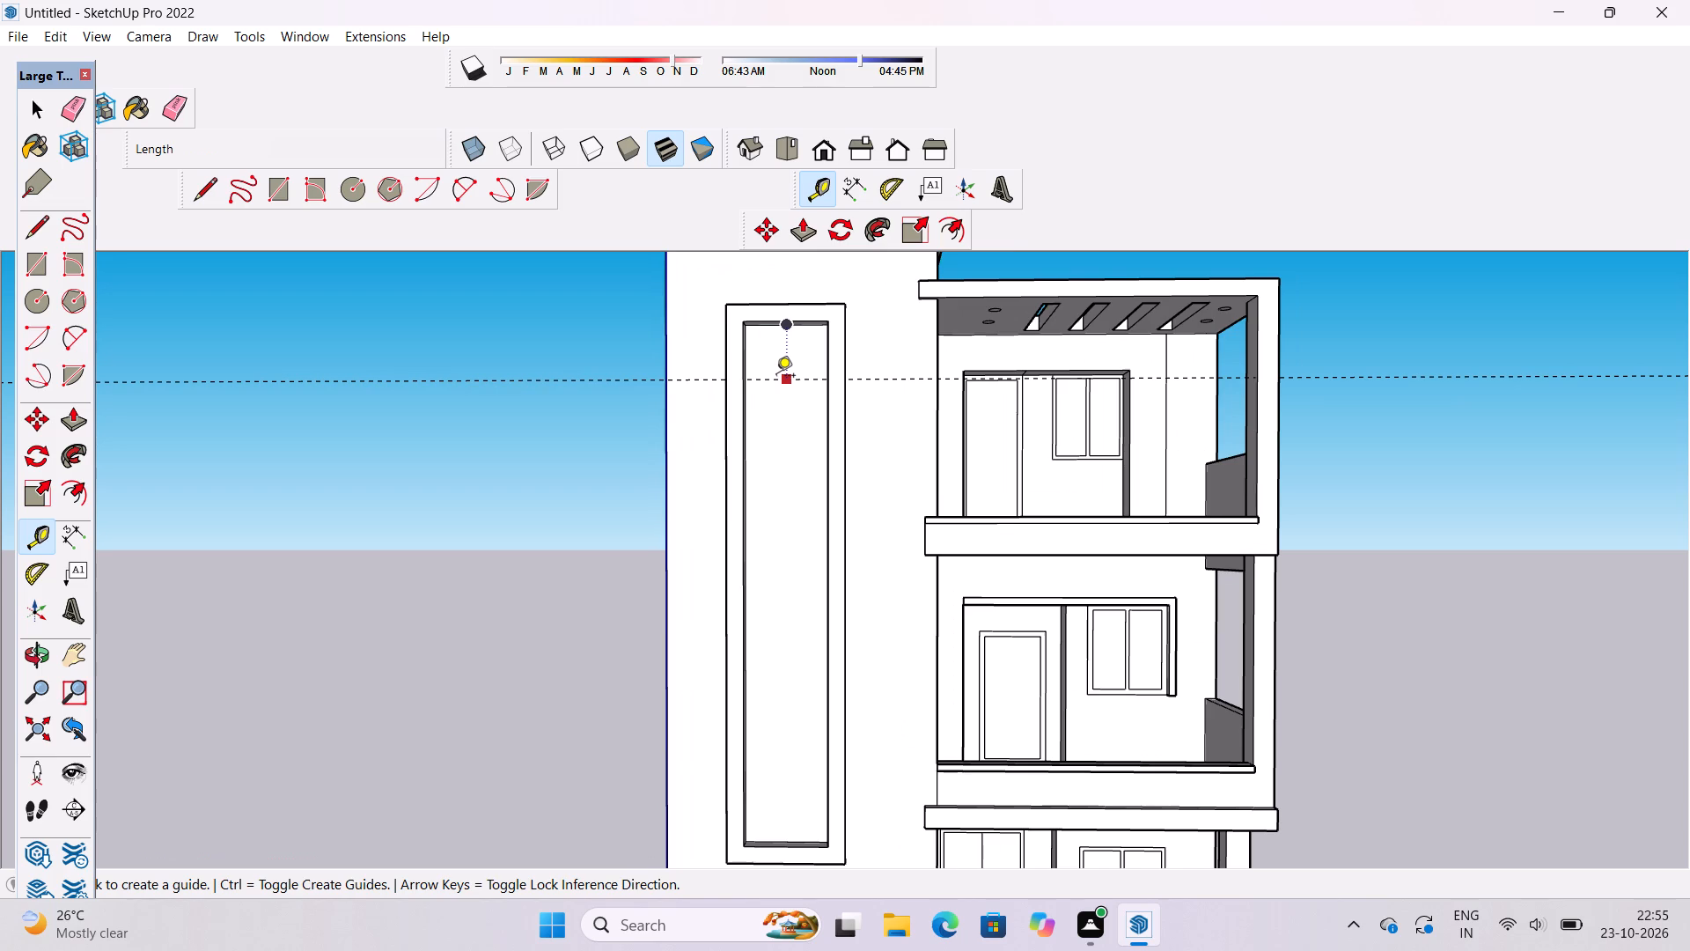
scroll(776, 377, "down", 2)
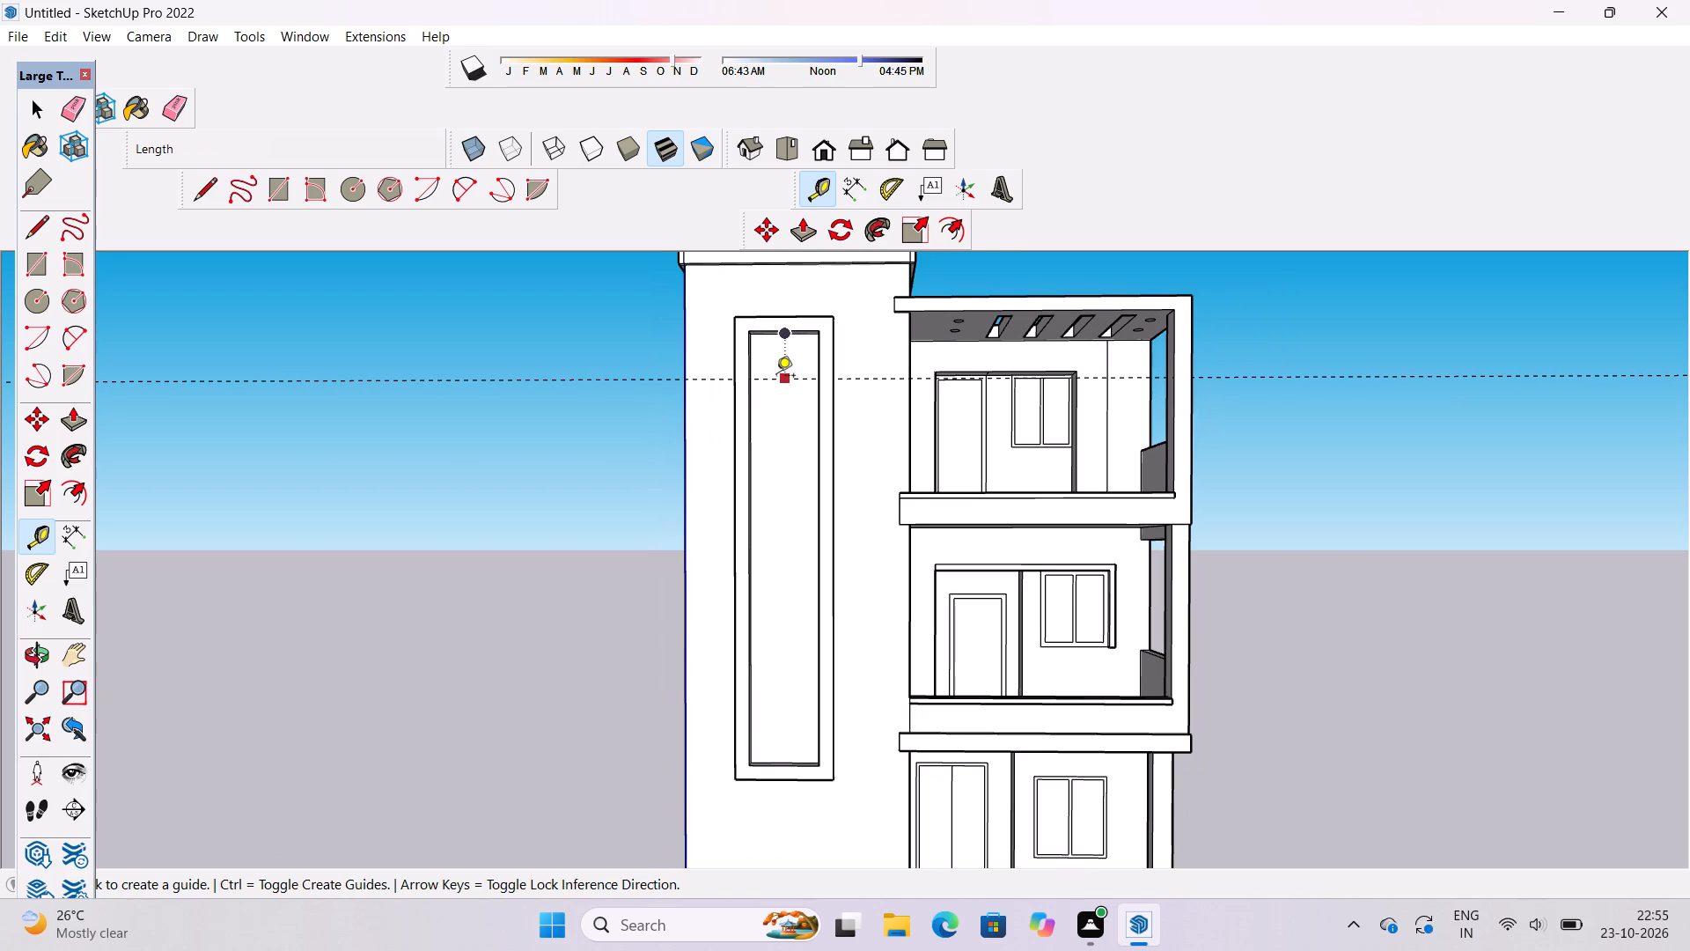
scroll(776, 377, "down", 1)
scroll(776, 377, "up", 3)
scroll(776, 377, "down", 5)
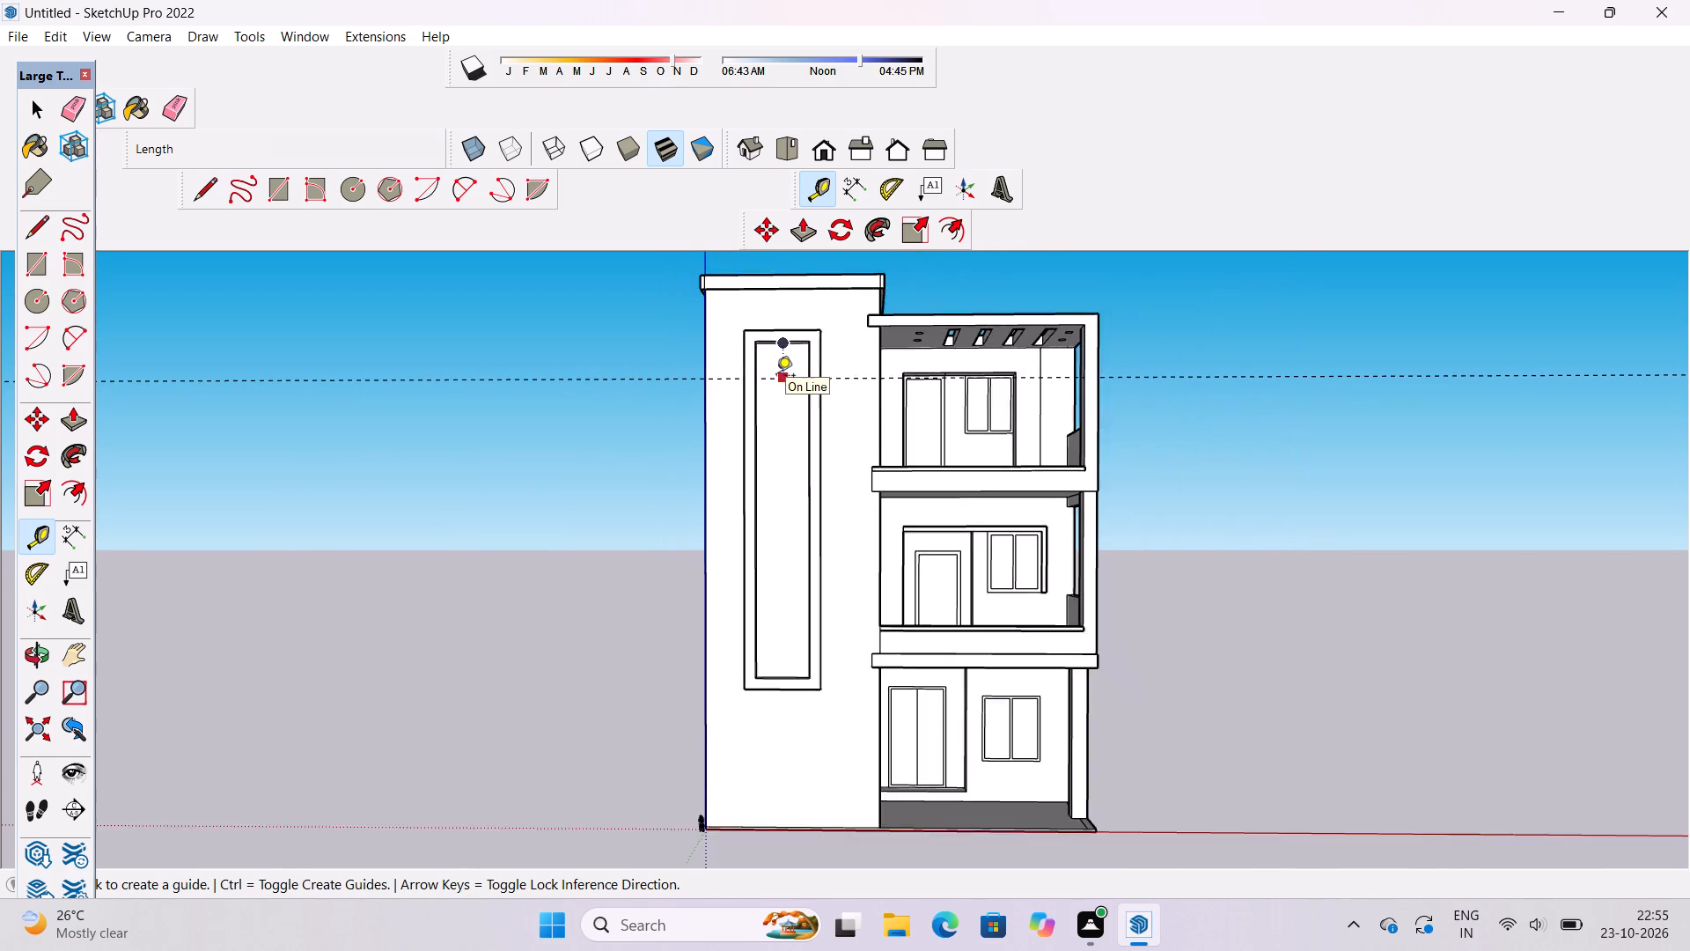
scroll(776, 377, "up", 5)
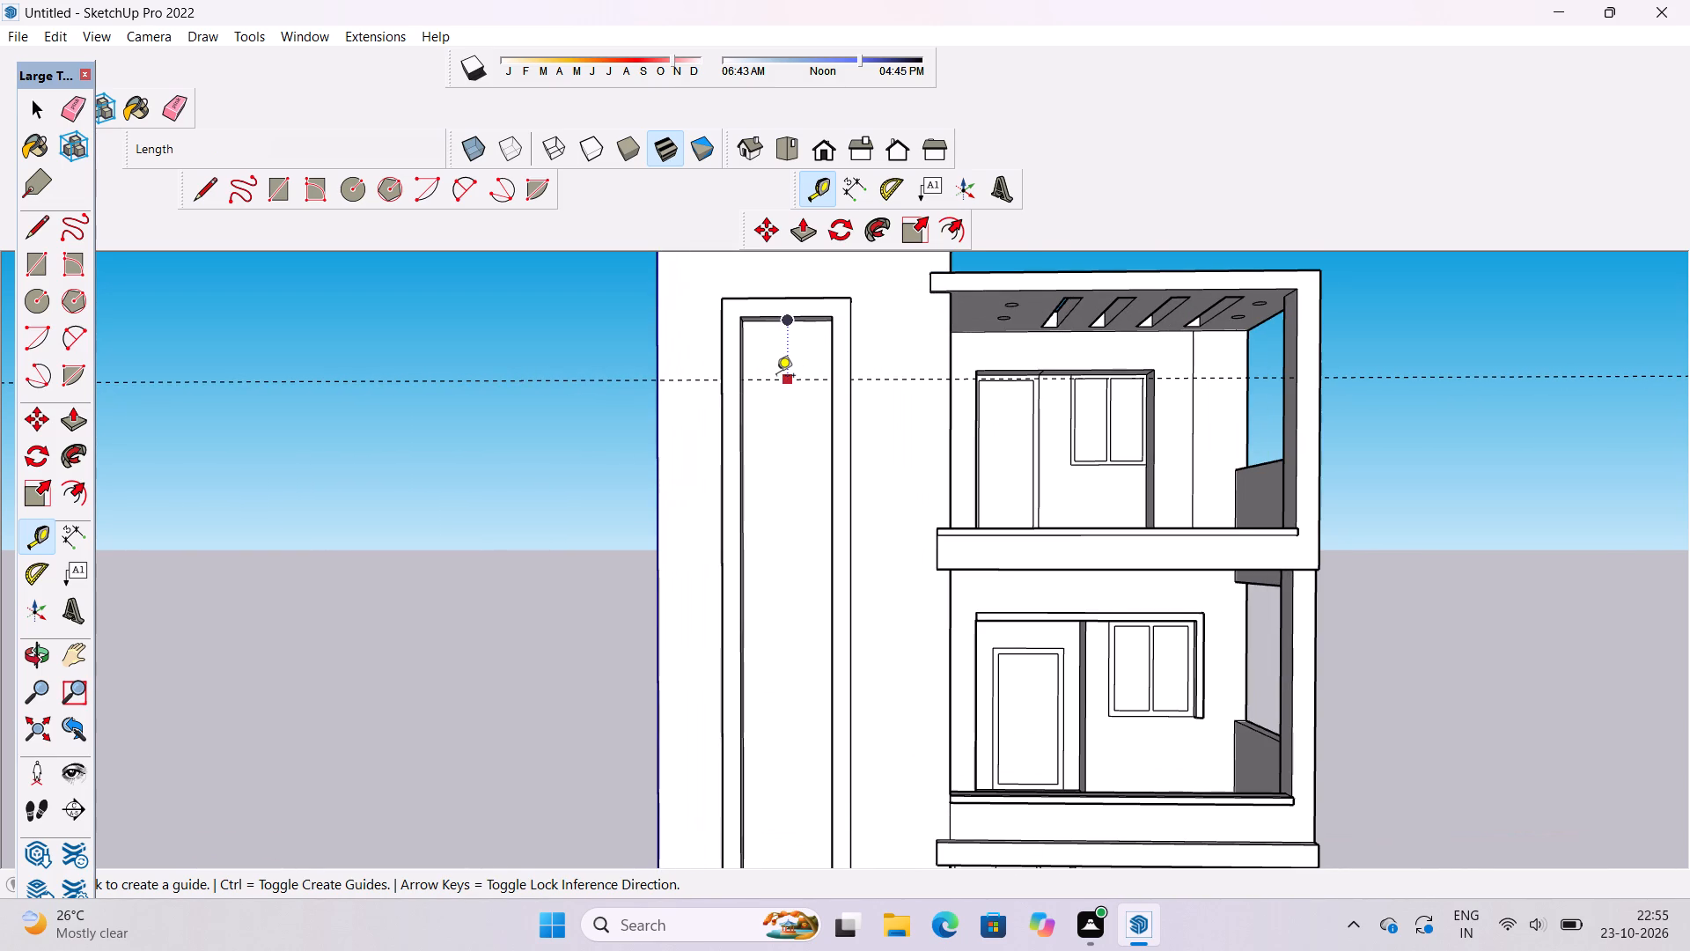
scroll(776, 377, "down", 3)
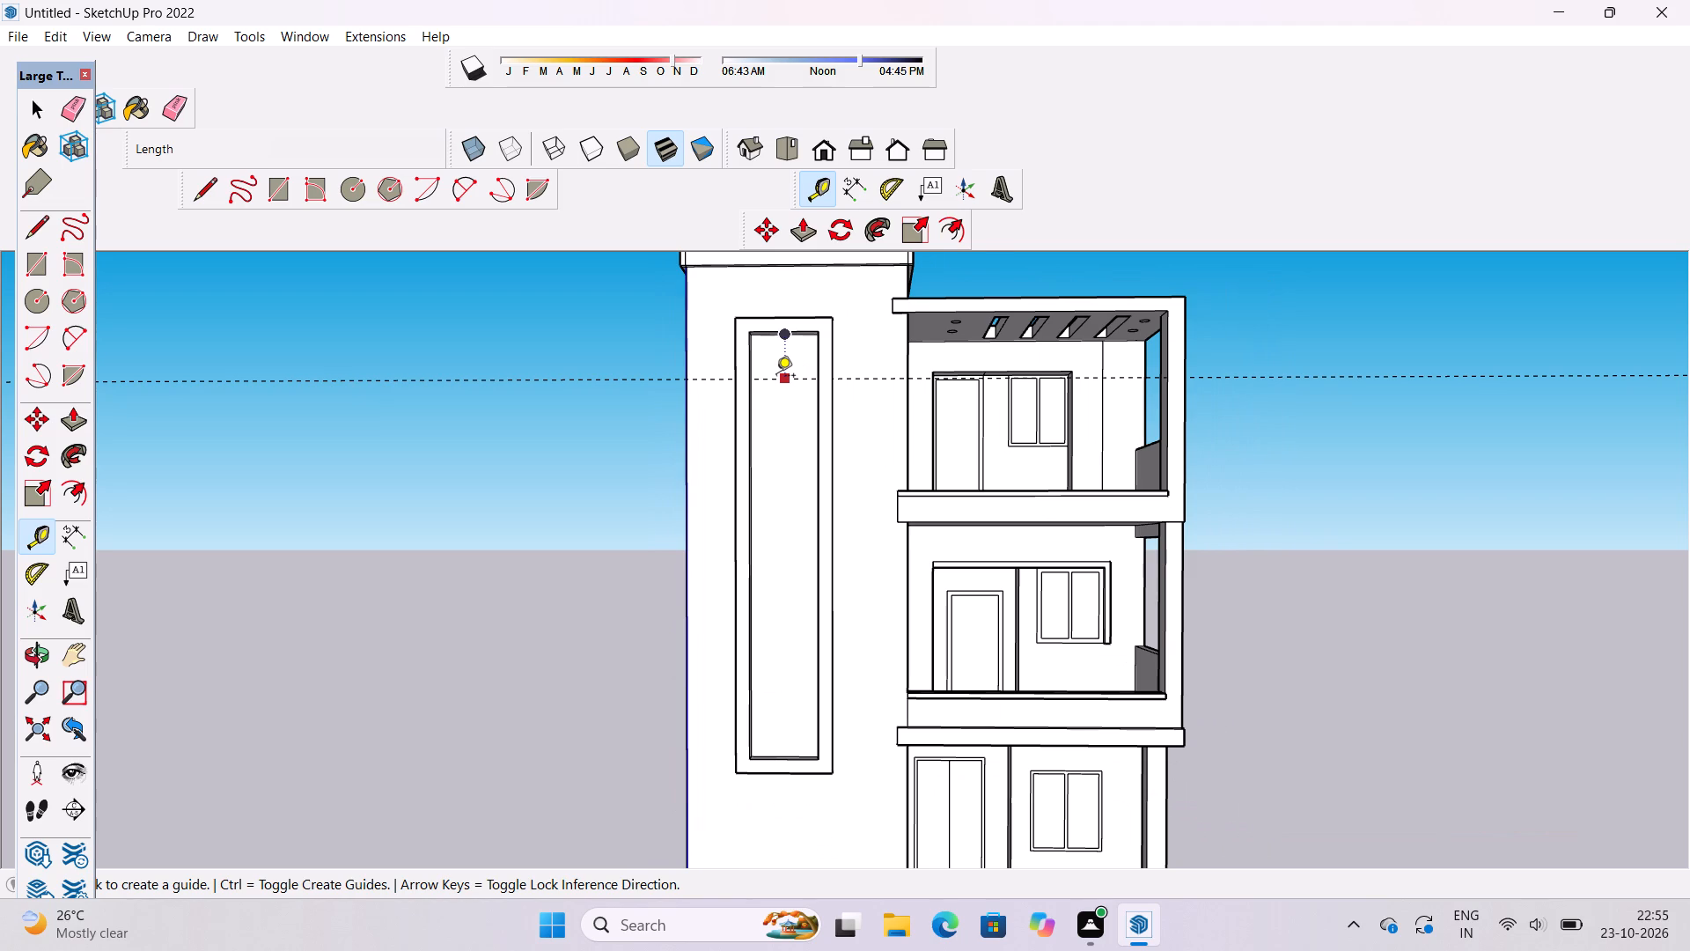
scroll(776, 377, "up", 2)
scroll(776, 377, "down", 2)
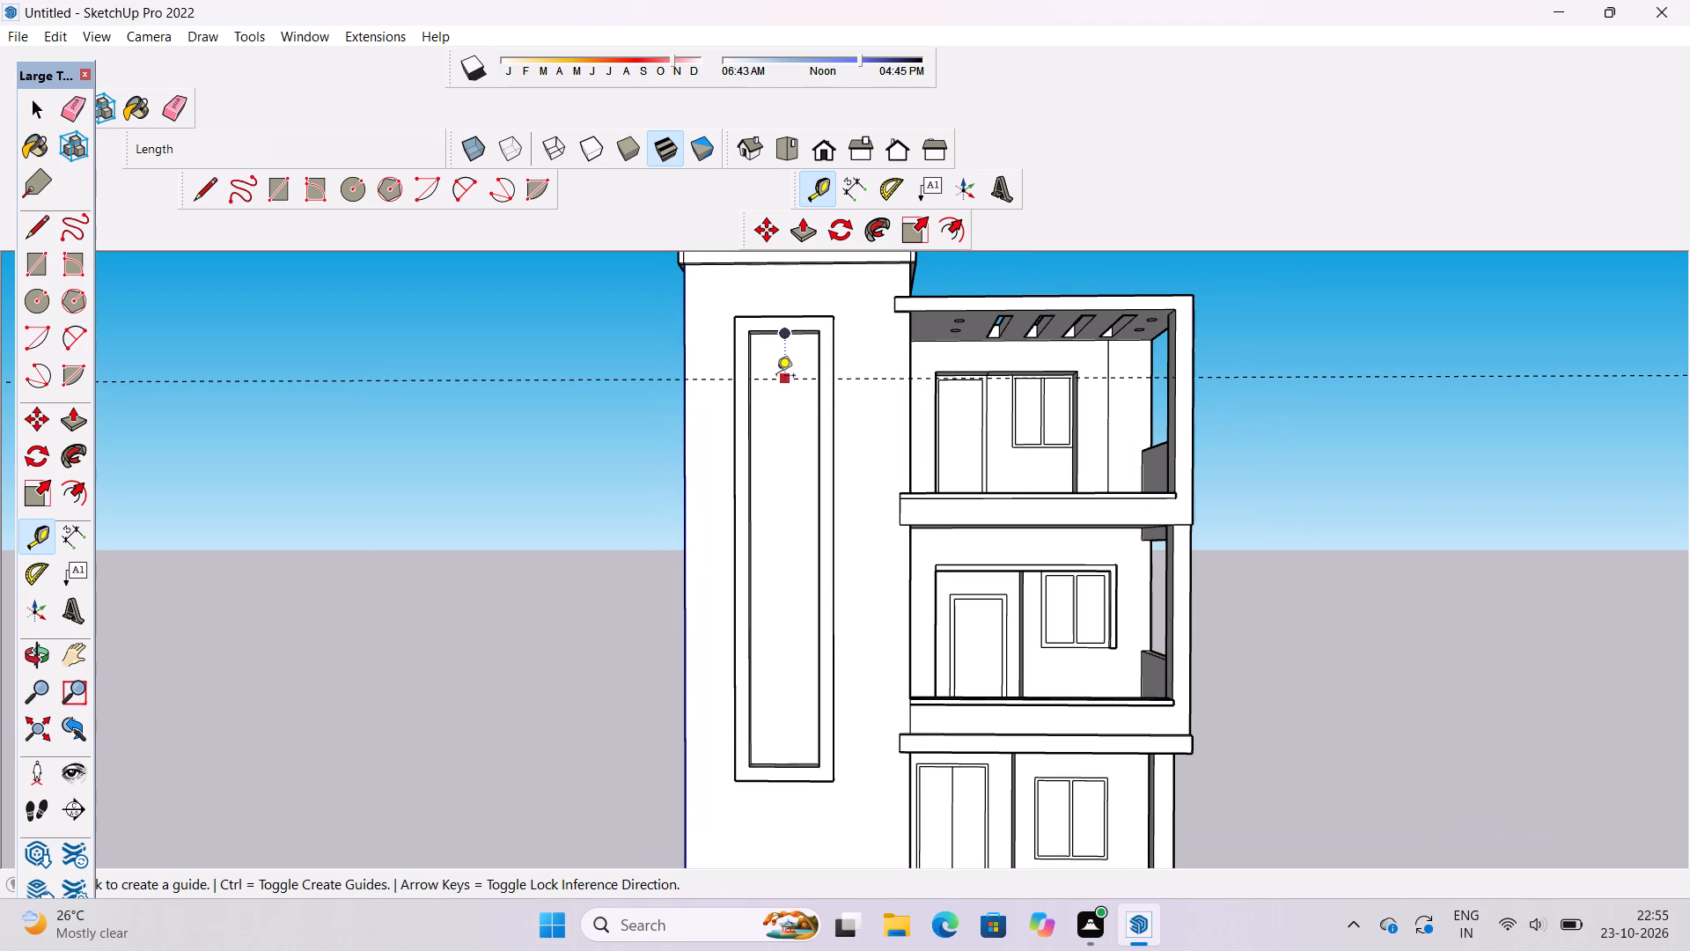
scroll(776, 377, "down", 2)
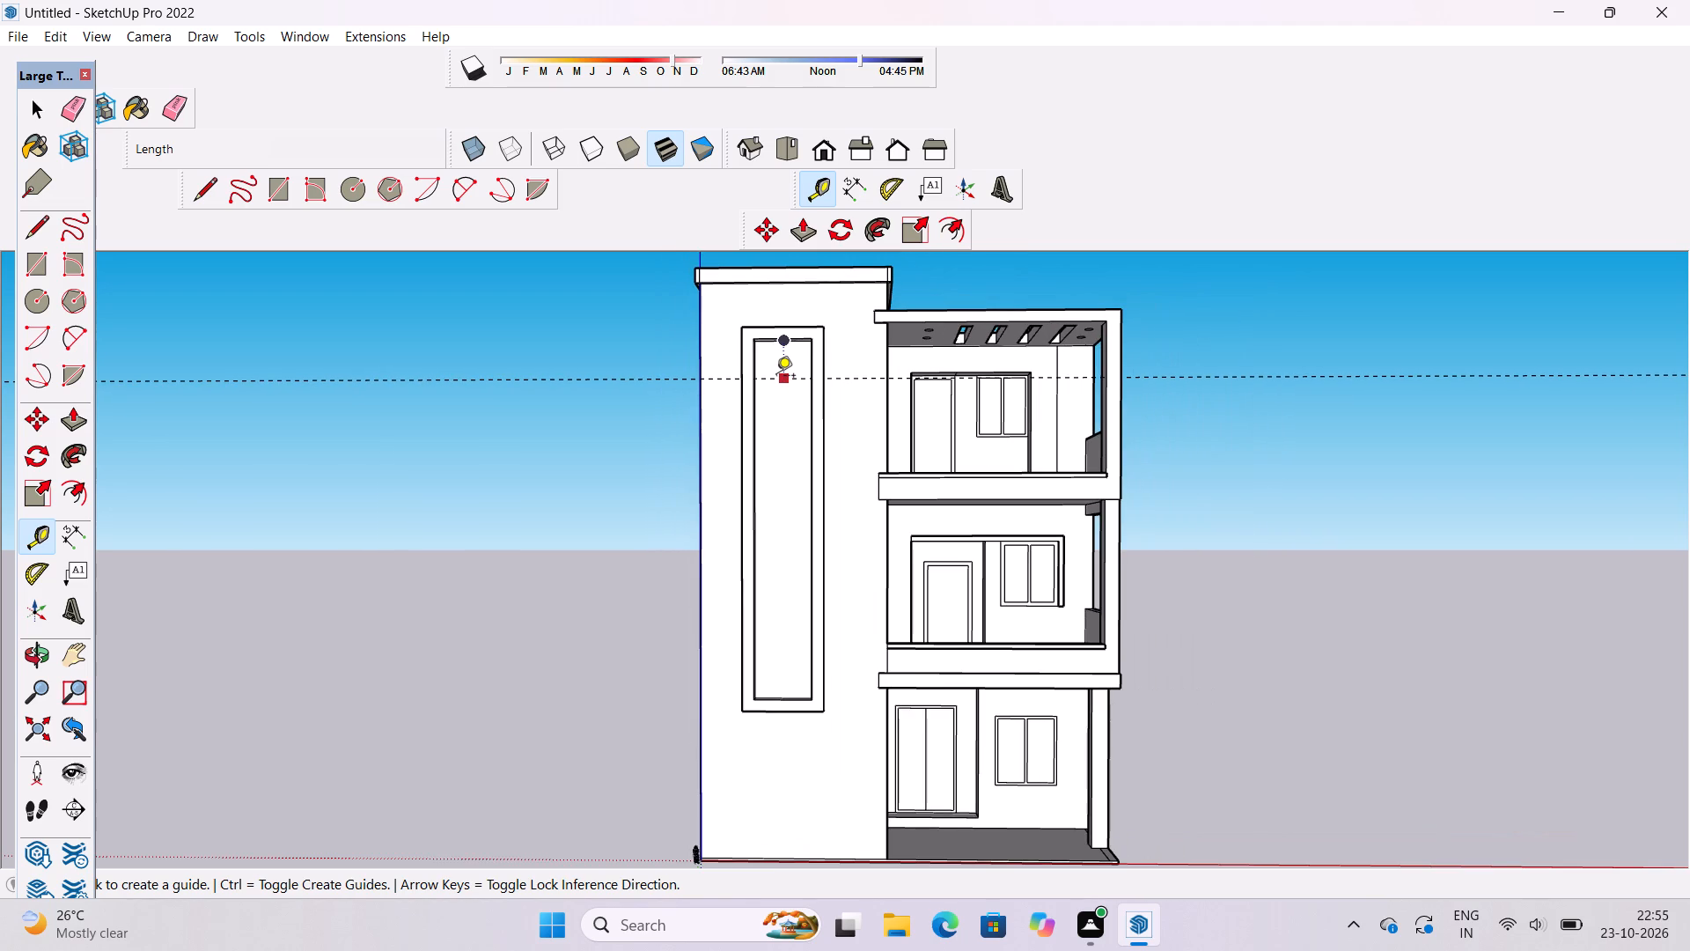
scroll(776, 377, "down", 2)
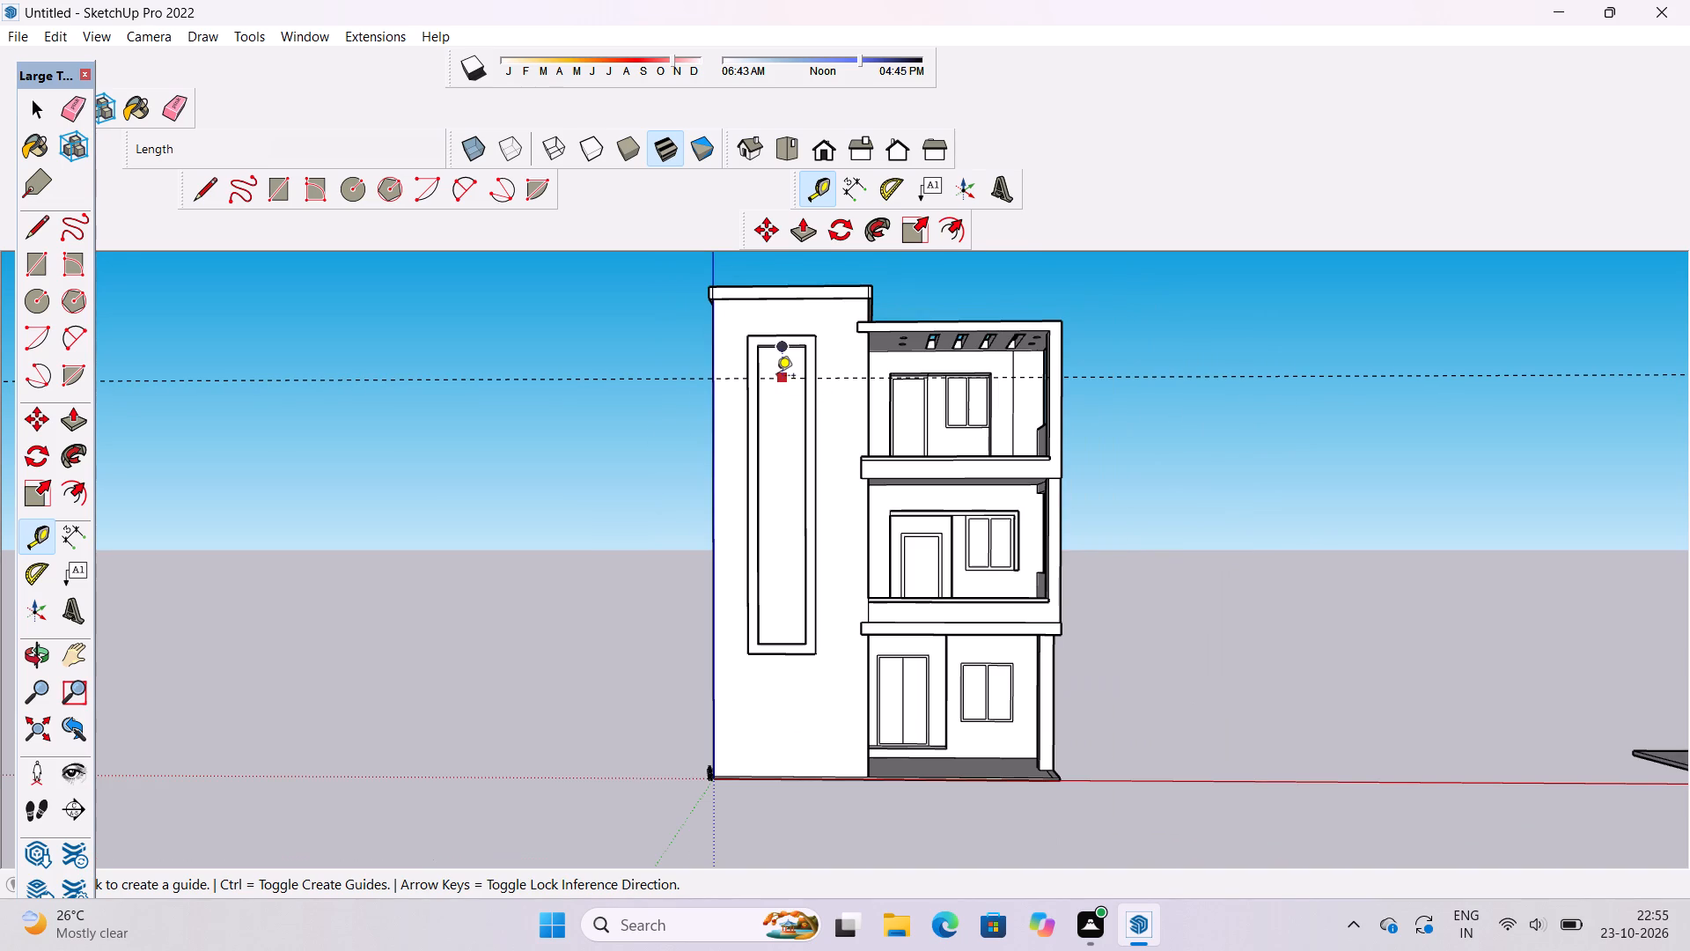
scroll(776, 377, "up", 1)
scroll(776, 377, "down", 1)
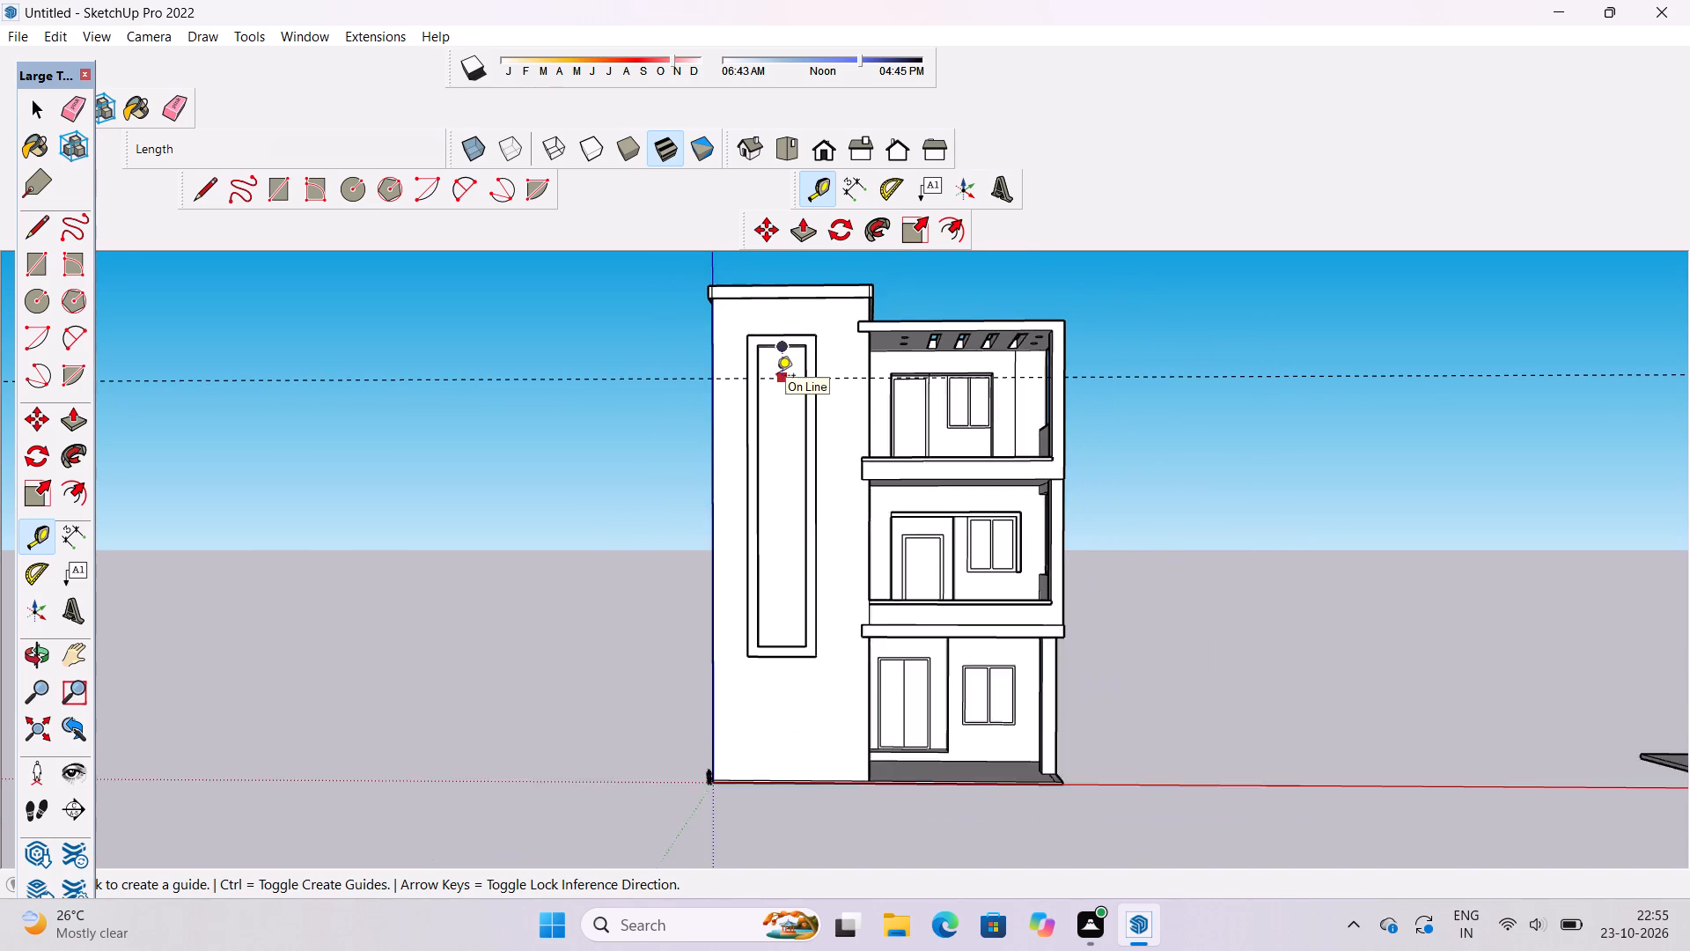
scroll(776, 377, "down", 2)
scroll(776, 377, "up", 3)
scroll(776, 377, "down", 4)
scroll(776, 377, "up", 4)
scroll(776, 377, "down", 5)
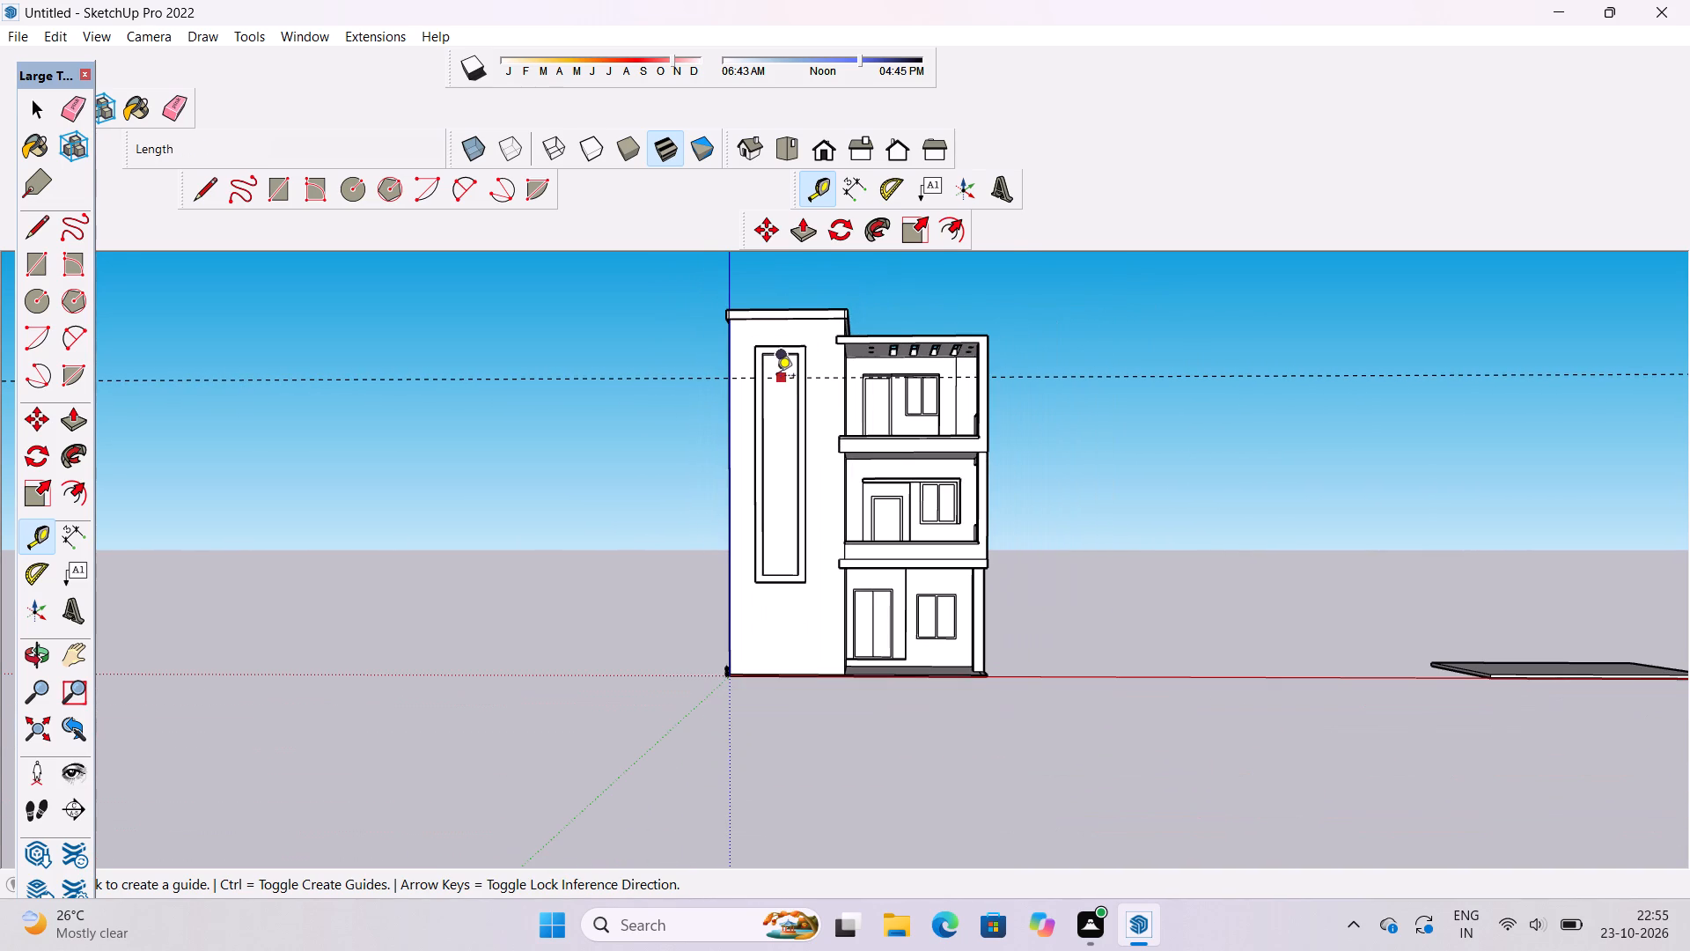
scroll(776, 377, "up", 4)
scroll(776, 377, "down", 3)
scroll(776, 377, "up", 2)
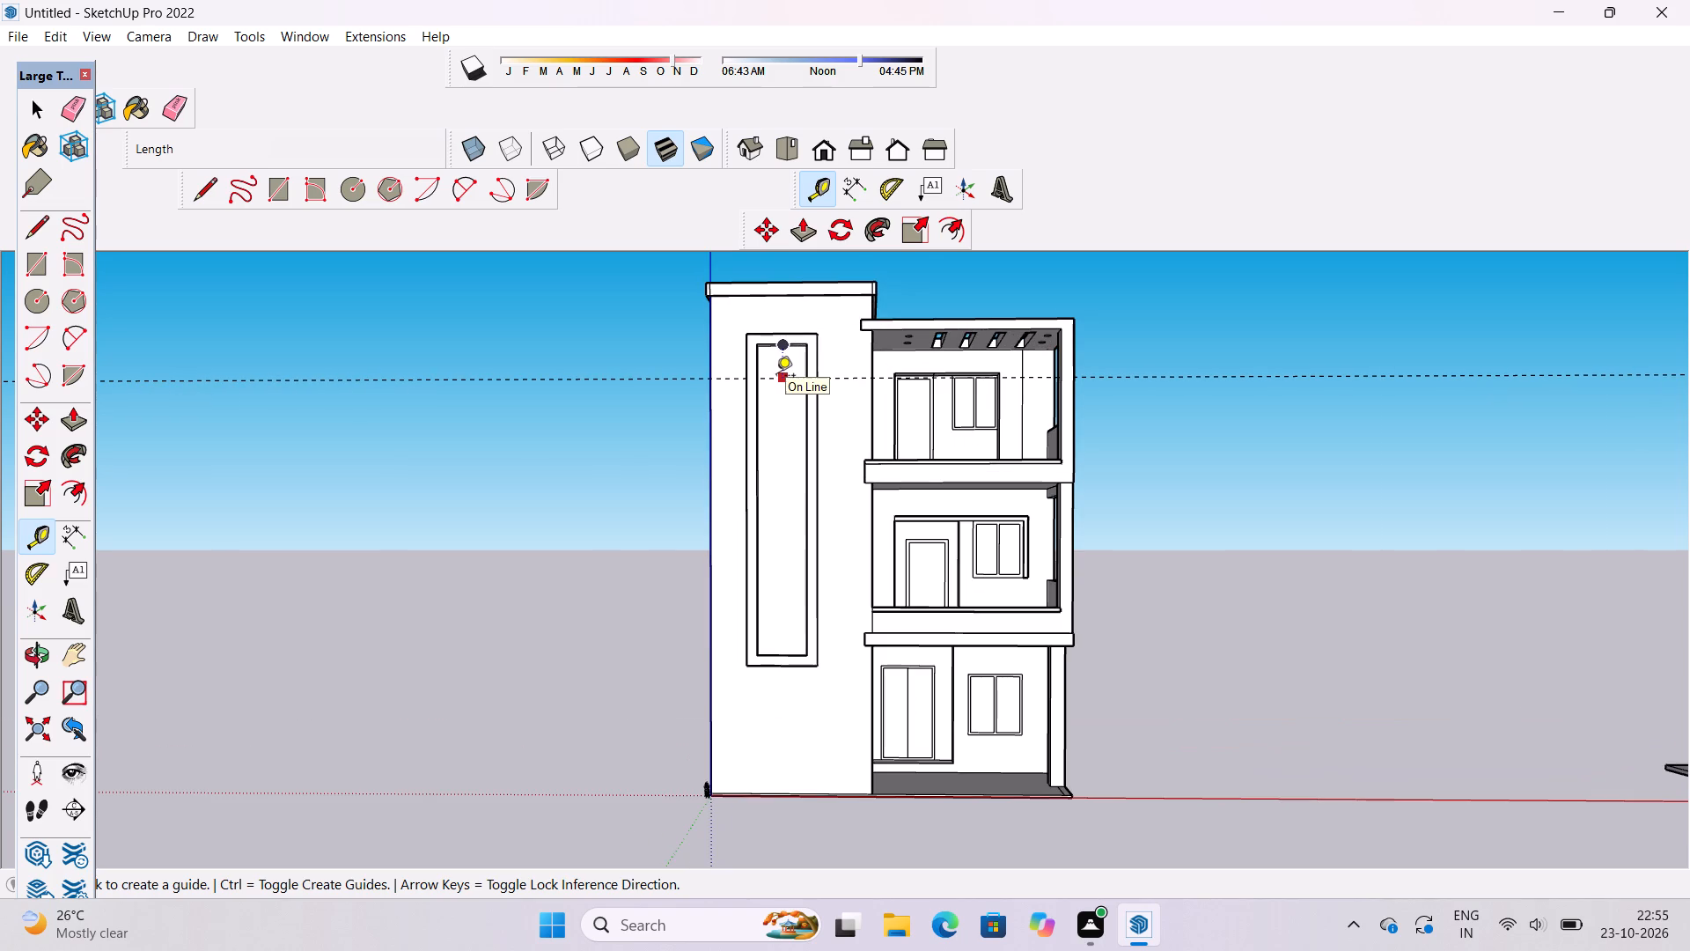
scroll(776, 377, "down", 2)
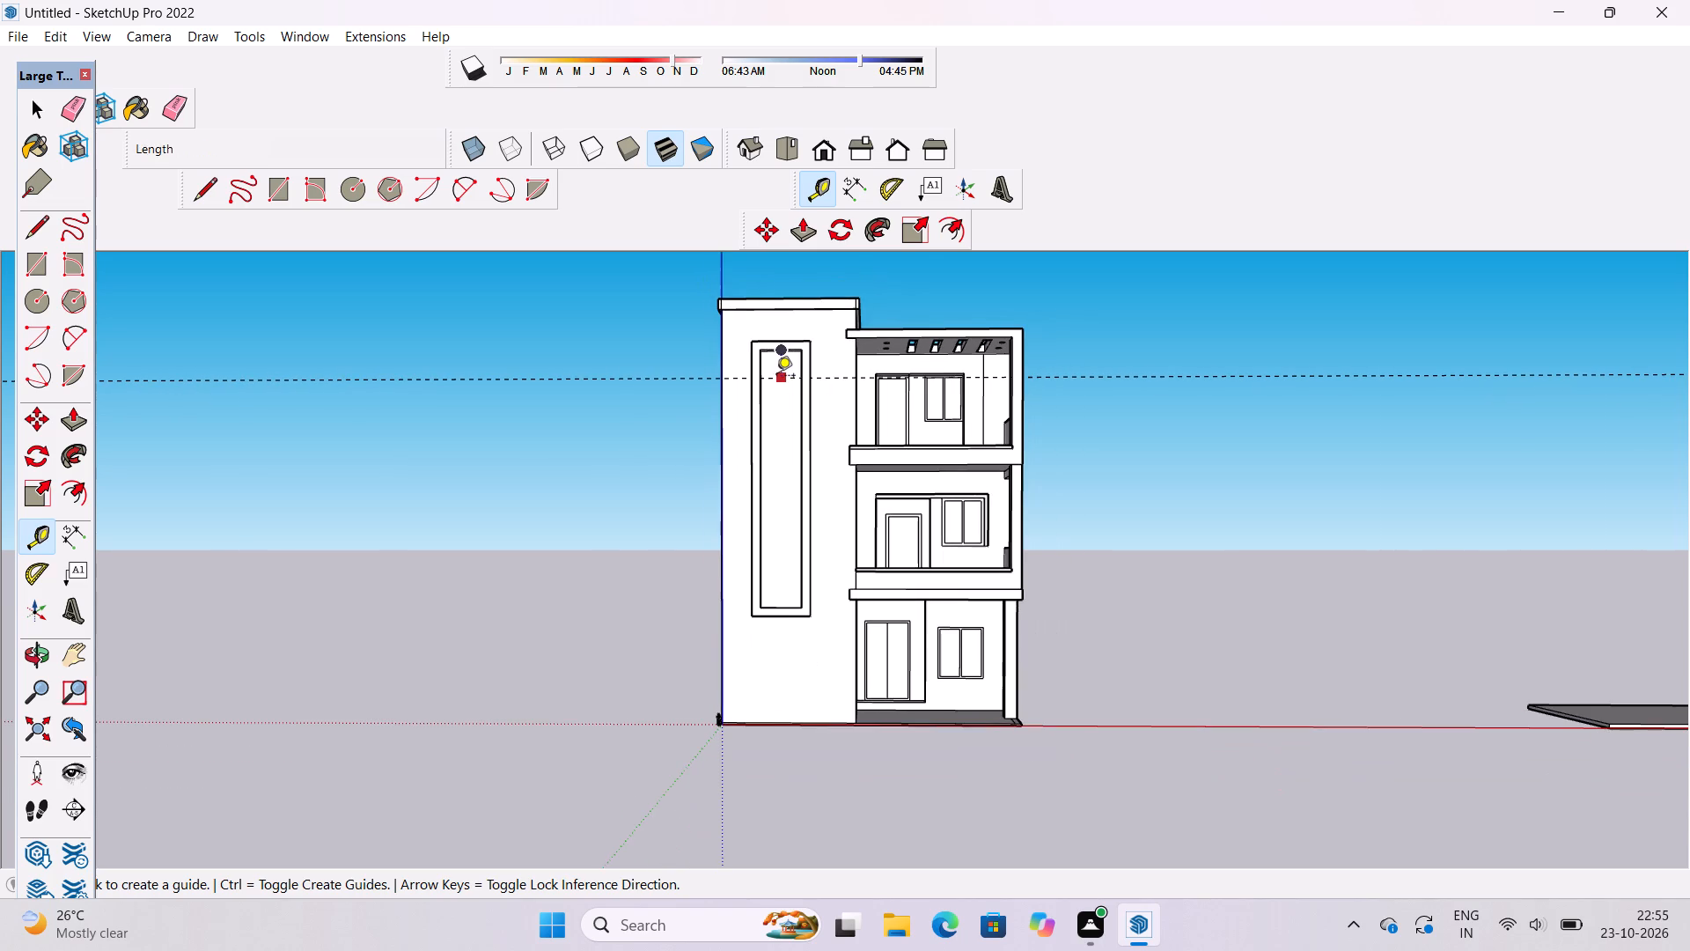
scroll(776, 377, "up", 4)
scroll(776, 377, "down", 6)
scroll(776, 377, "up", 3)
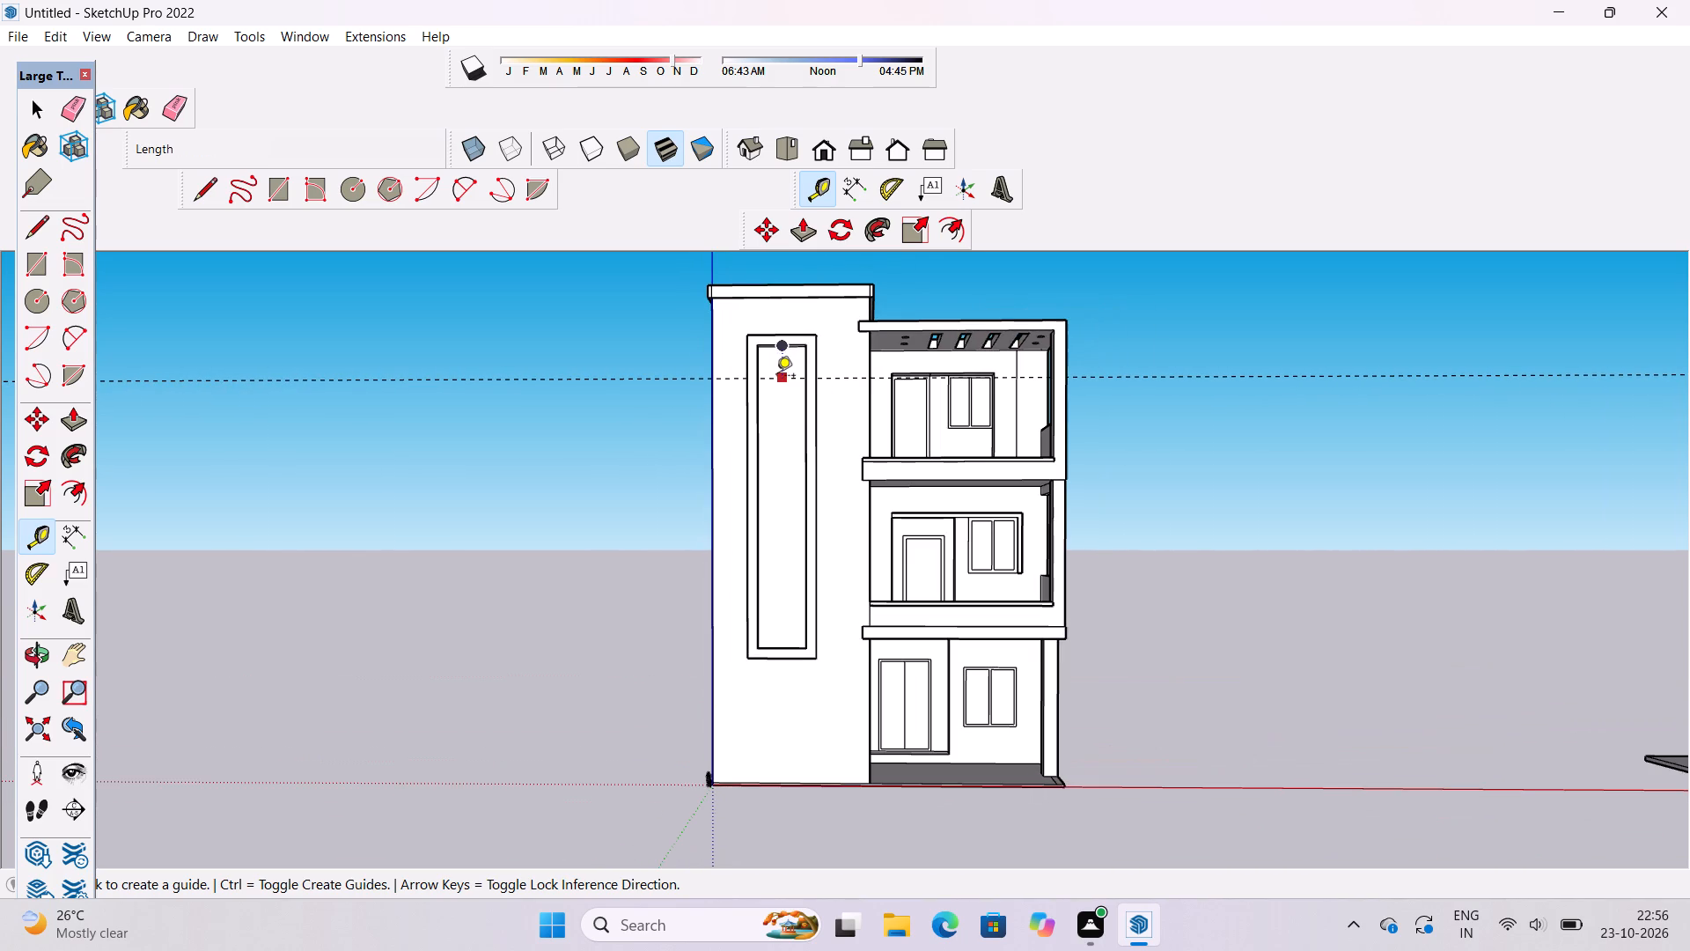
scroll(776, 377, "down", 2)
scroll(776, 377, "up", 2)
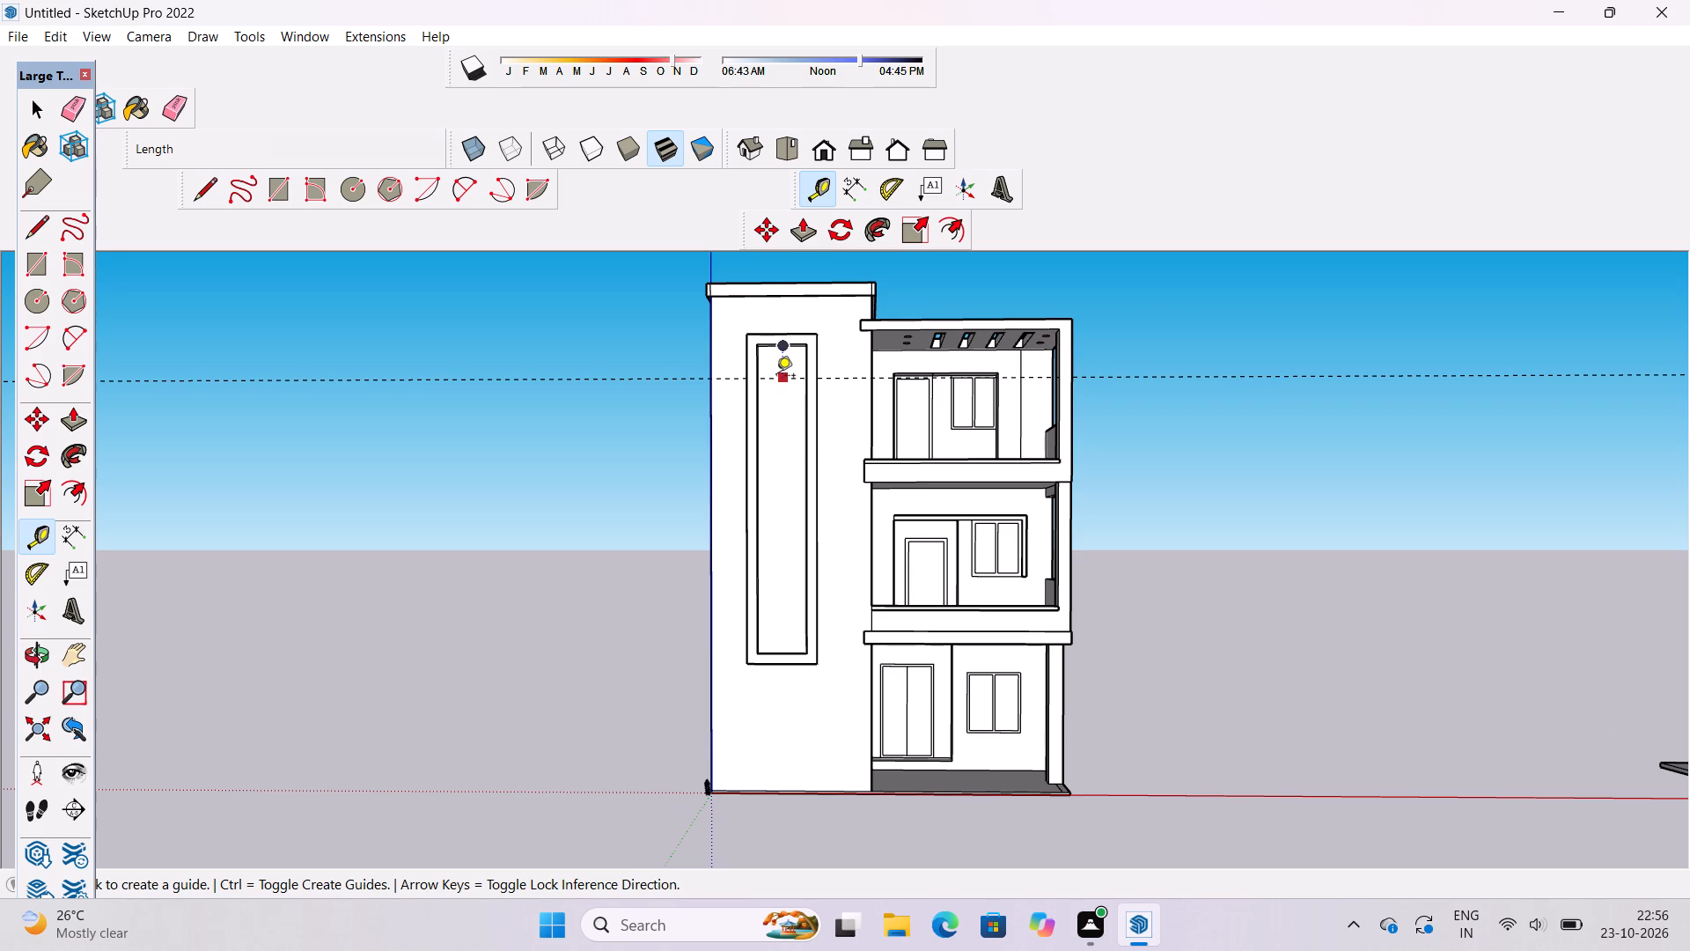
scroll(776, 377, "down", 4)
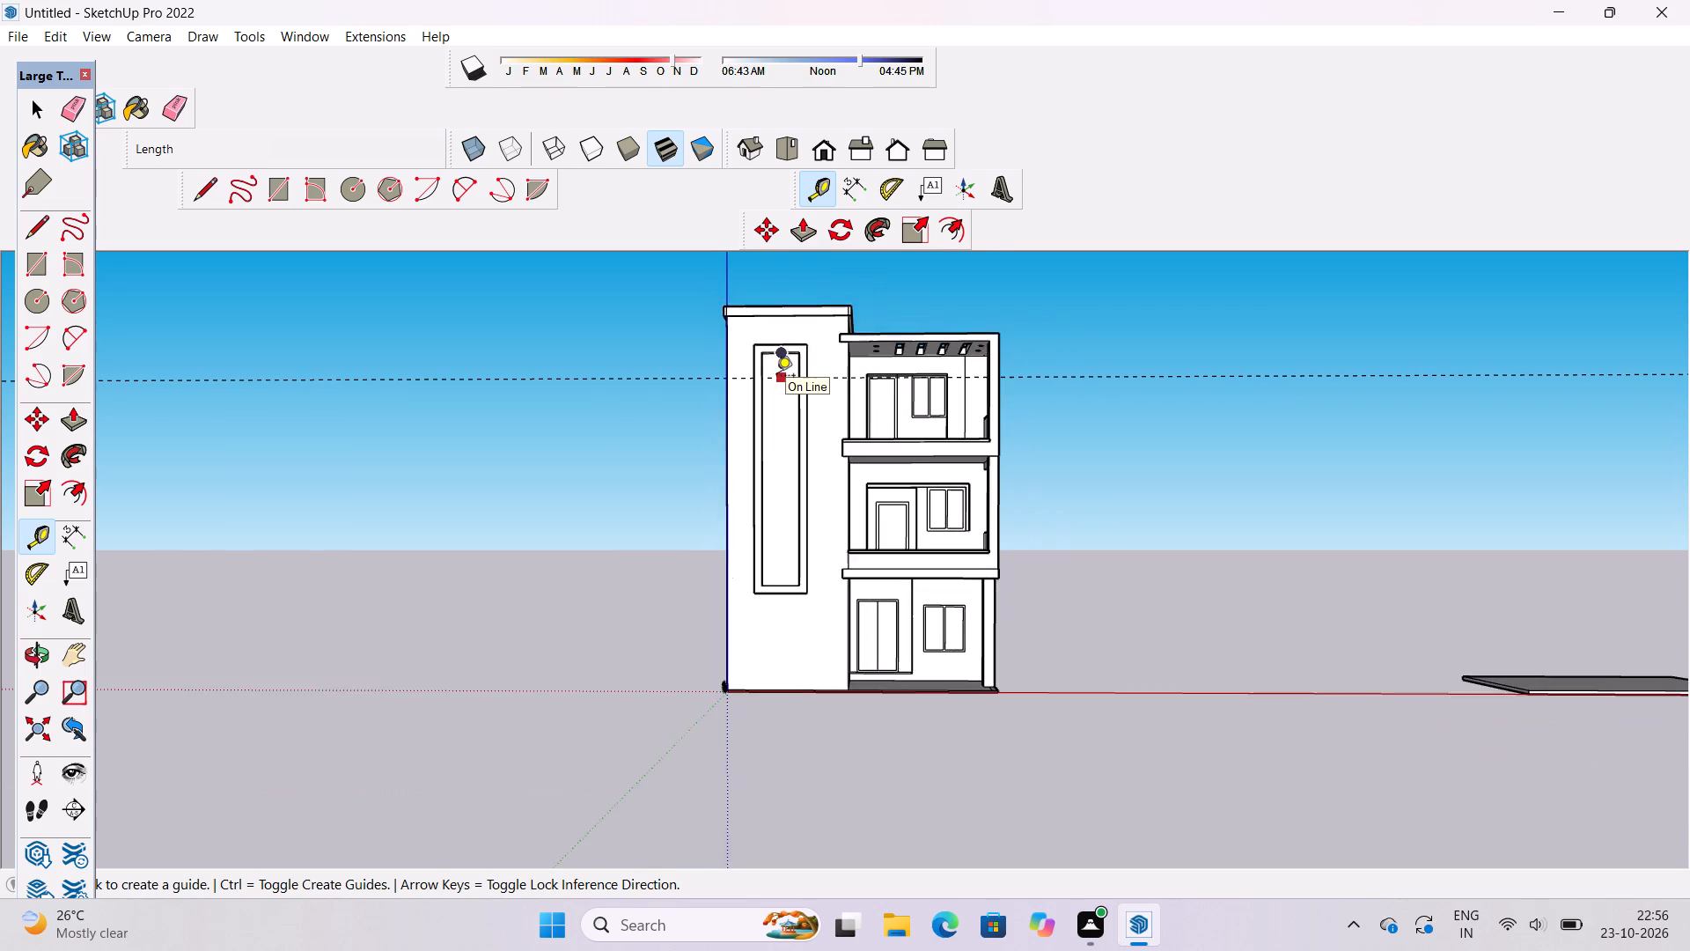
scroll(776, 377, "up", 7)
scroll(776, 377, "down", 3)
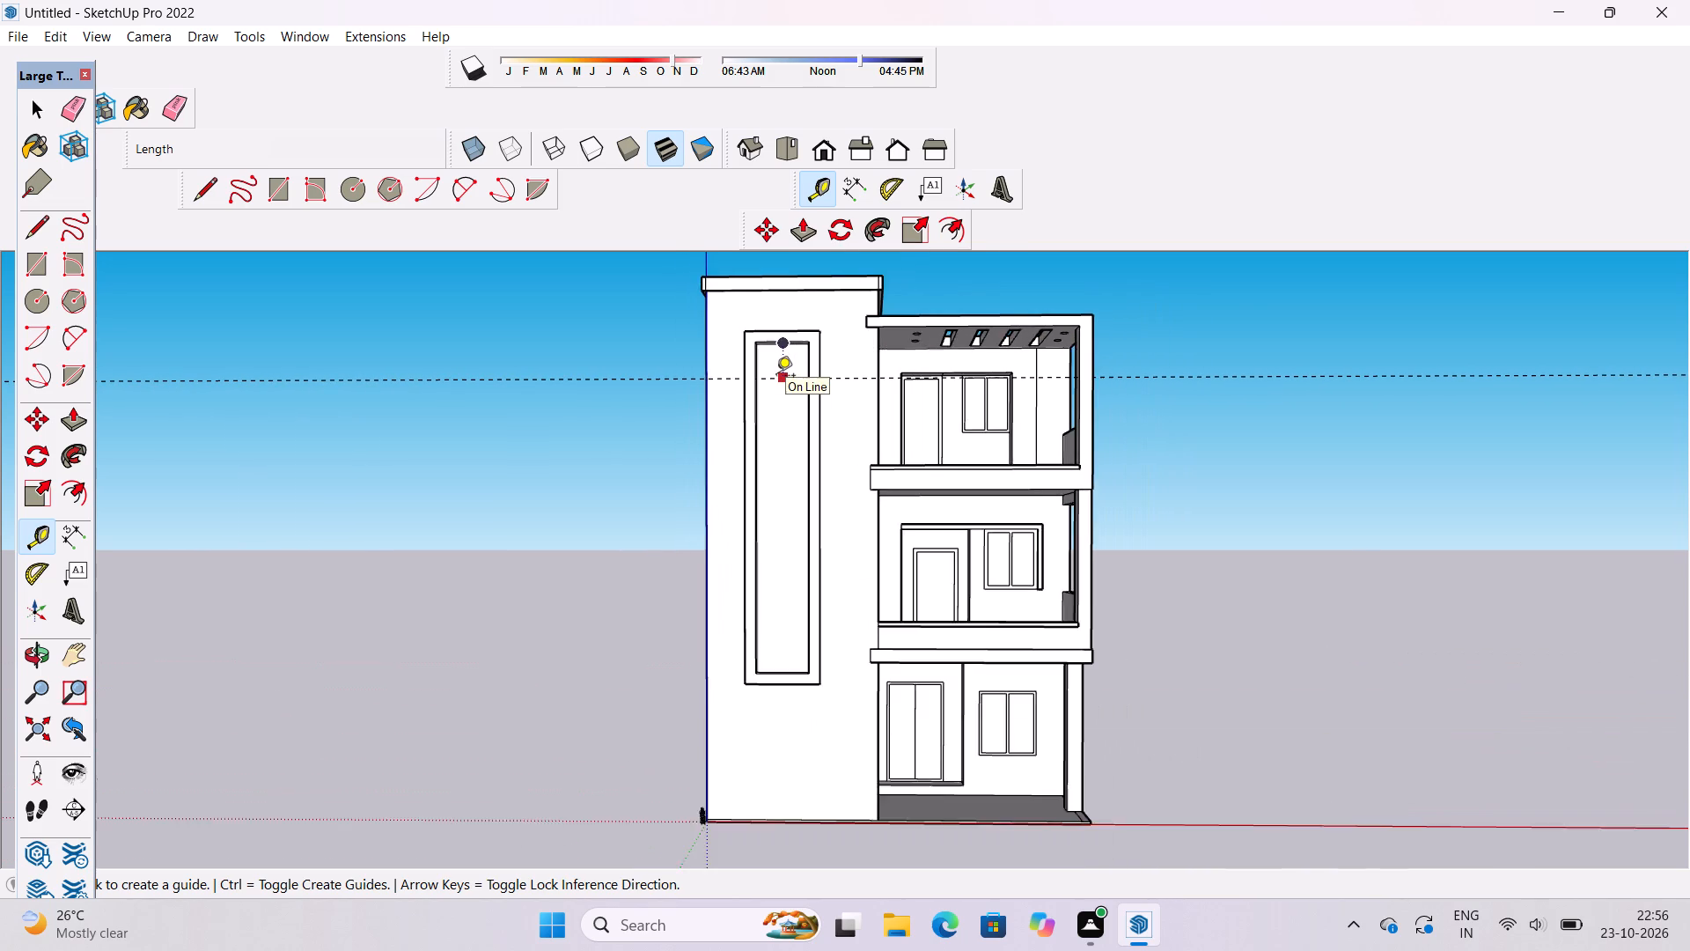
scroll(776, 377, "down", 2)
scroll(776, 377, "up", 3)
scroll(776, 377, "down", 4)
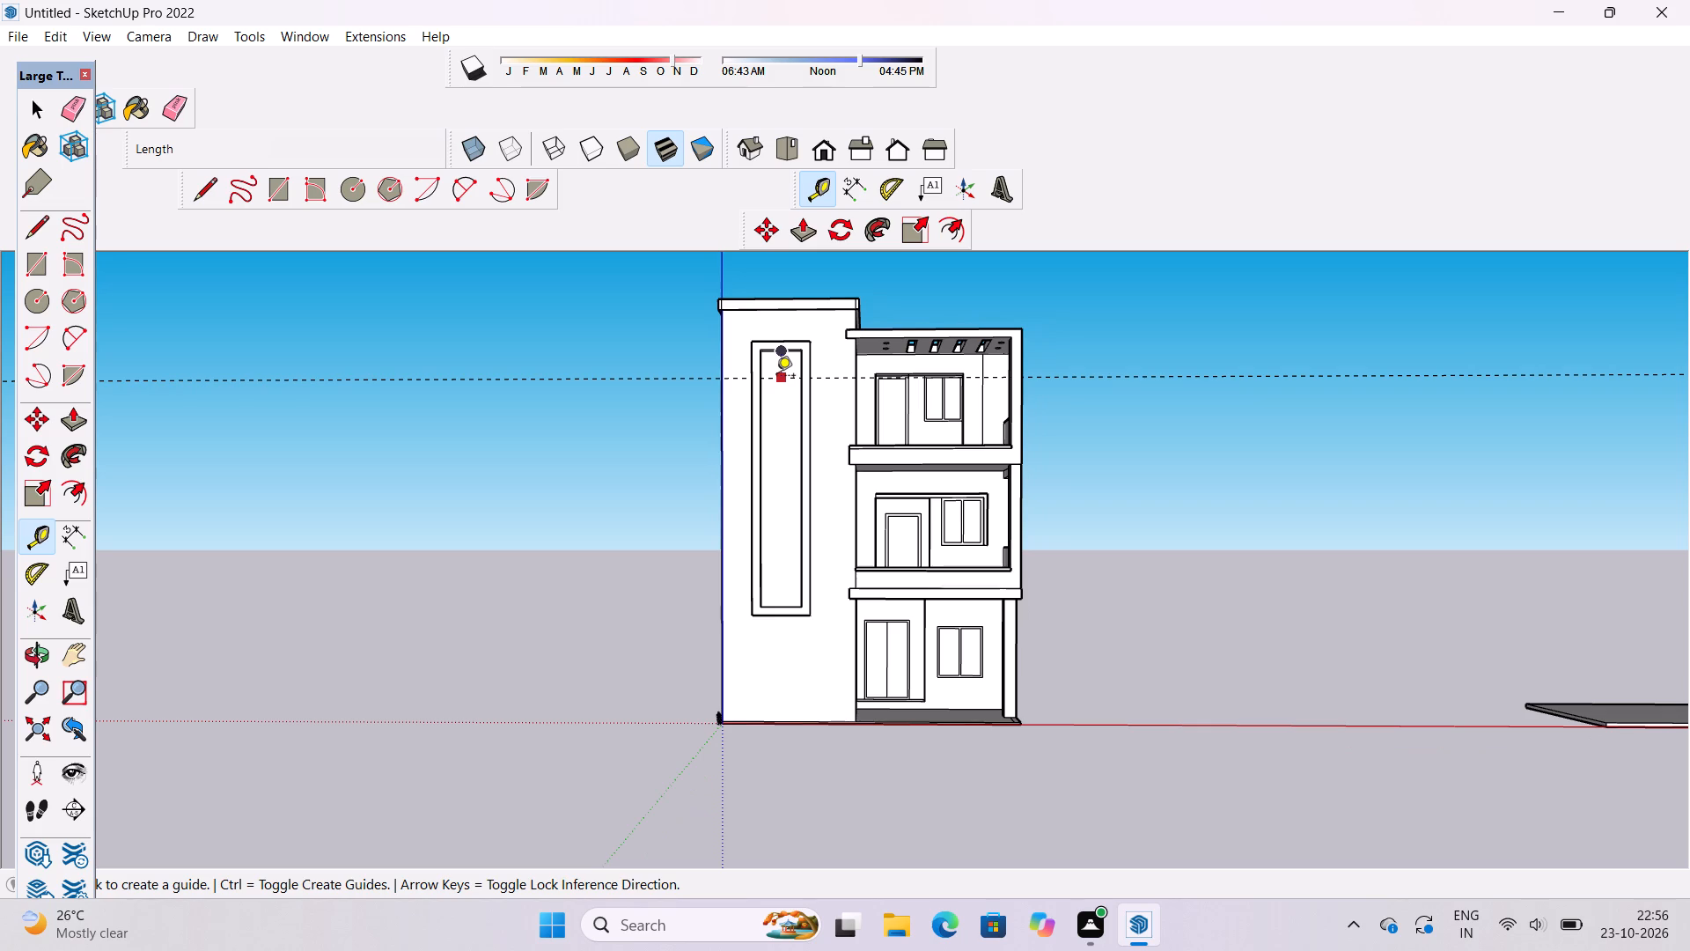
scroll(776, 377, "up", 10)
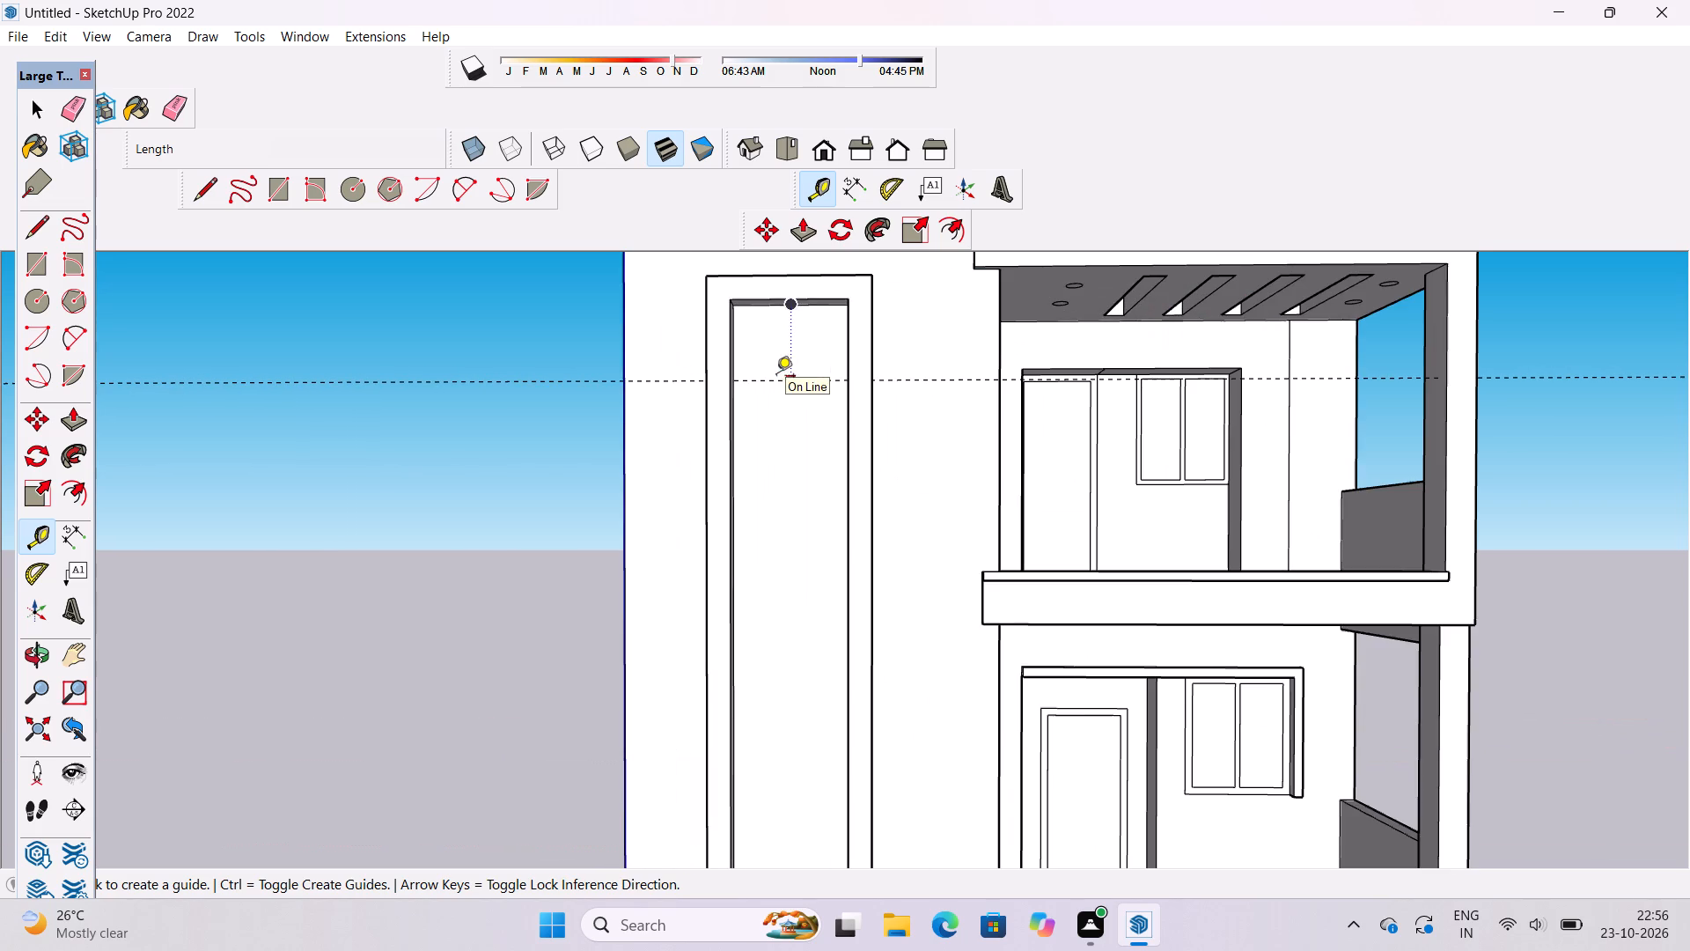
Place a horizontal Tape Measure guide 13' above the inner bottom edge of the raised frame on the tower's front wall.
scroll(884, 294, "down", 7)
scroll(852, 604, "up", 7)
scroll(859, 770, "up", 3)
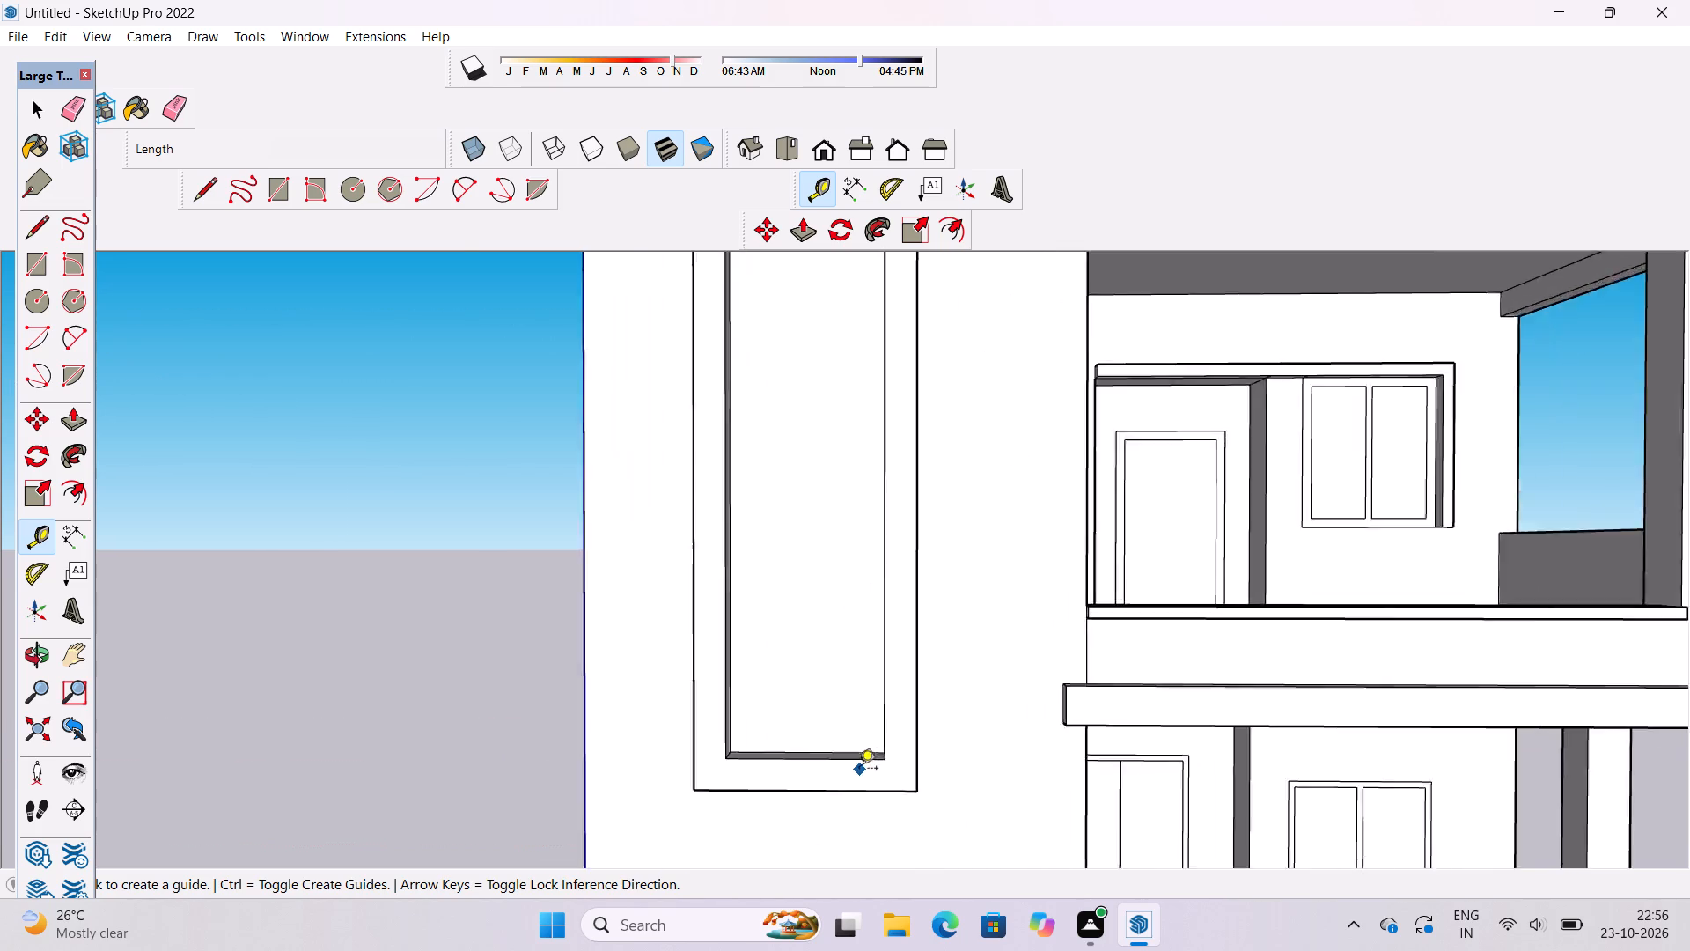
scroll(859, 770, "up", 9)
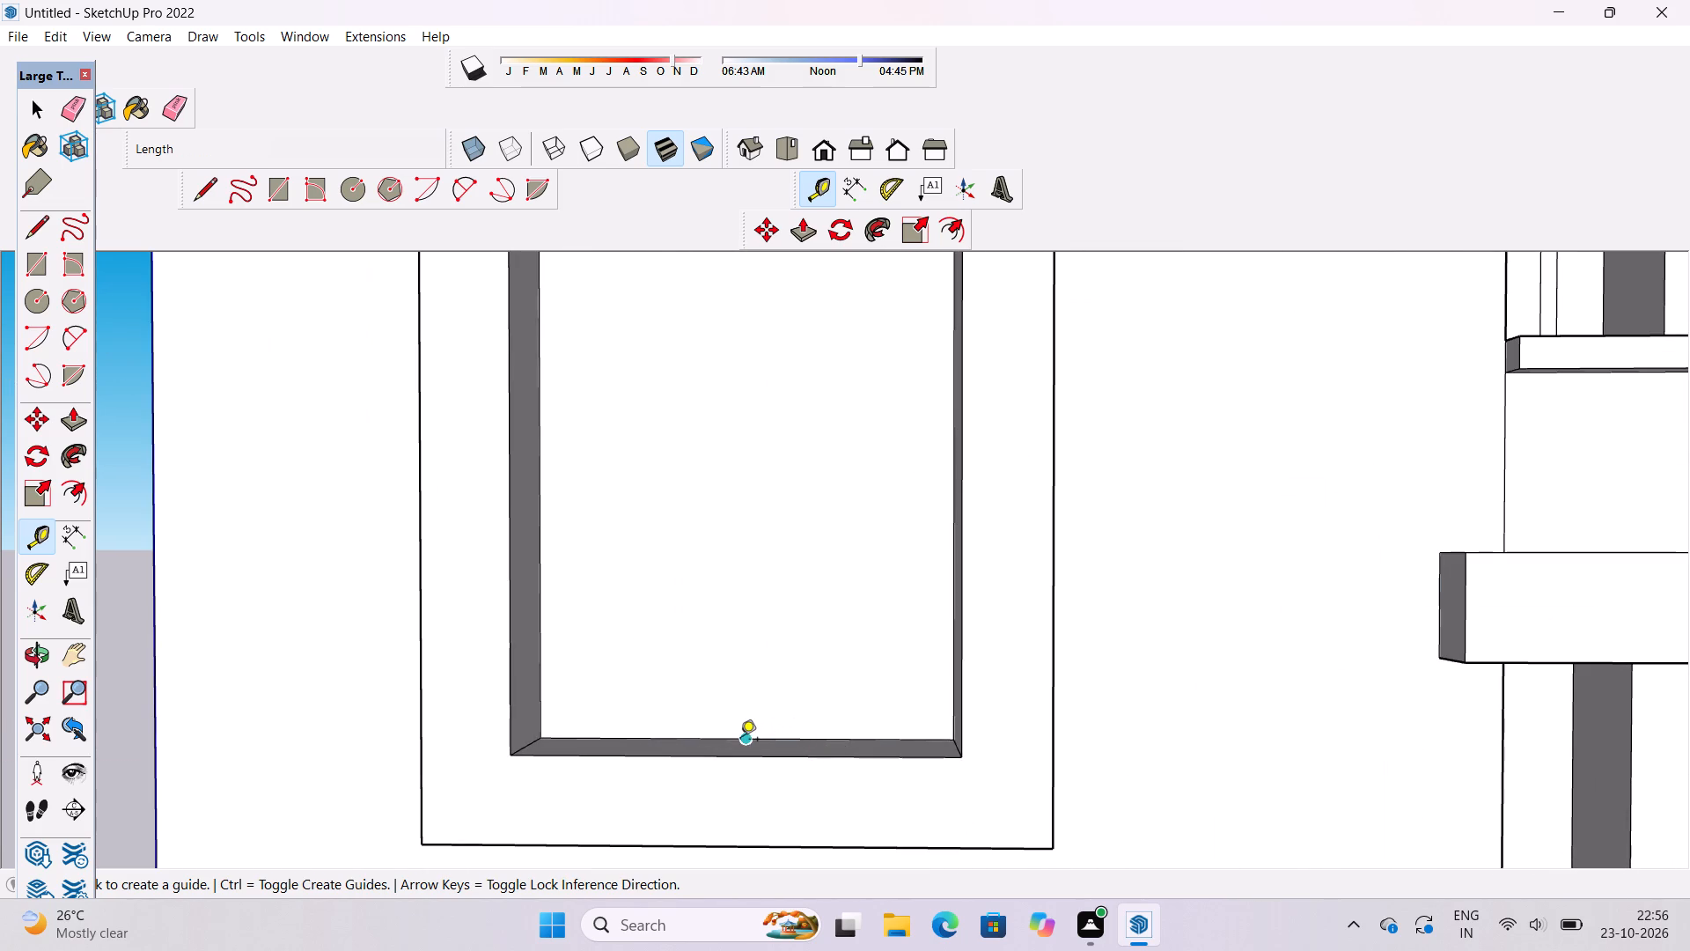
left_click(744, 743)
scroll(744, 743, "down", 6)
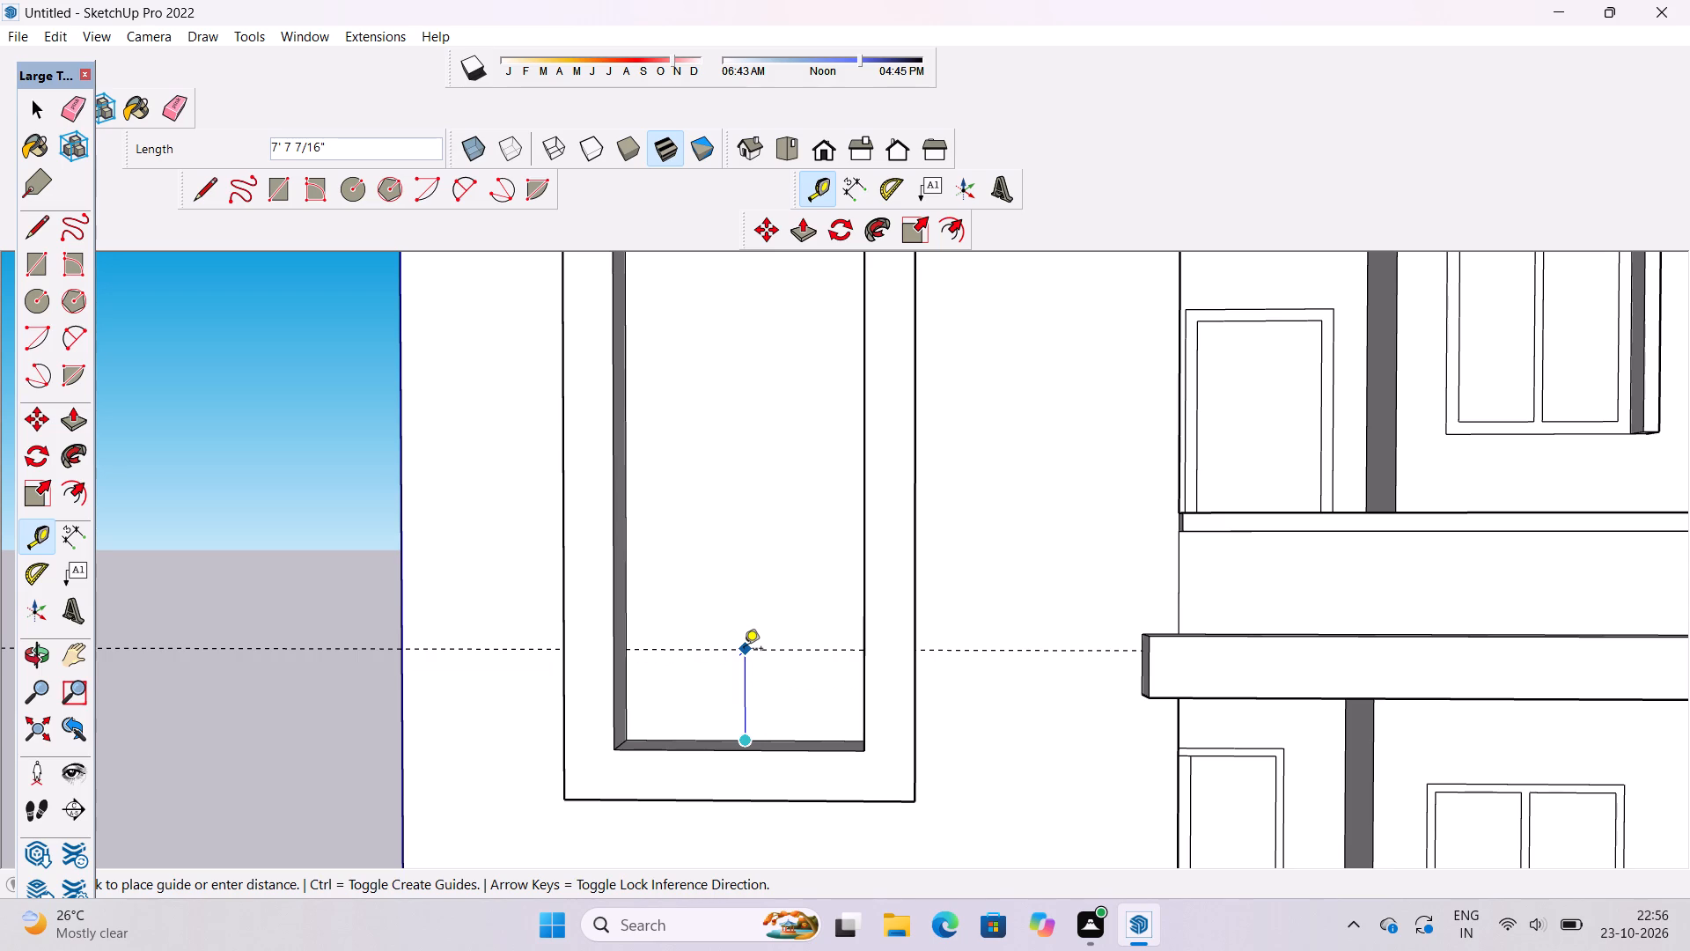
type("13'")
key("Return")
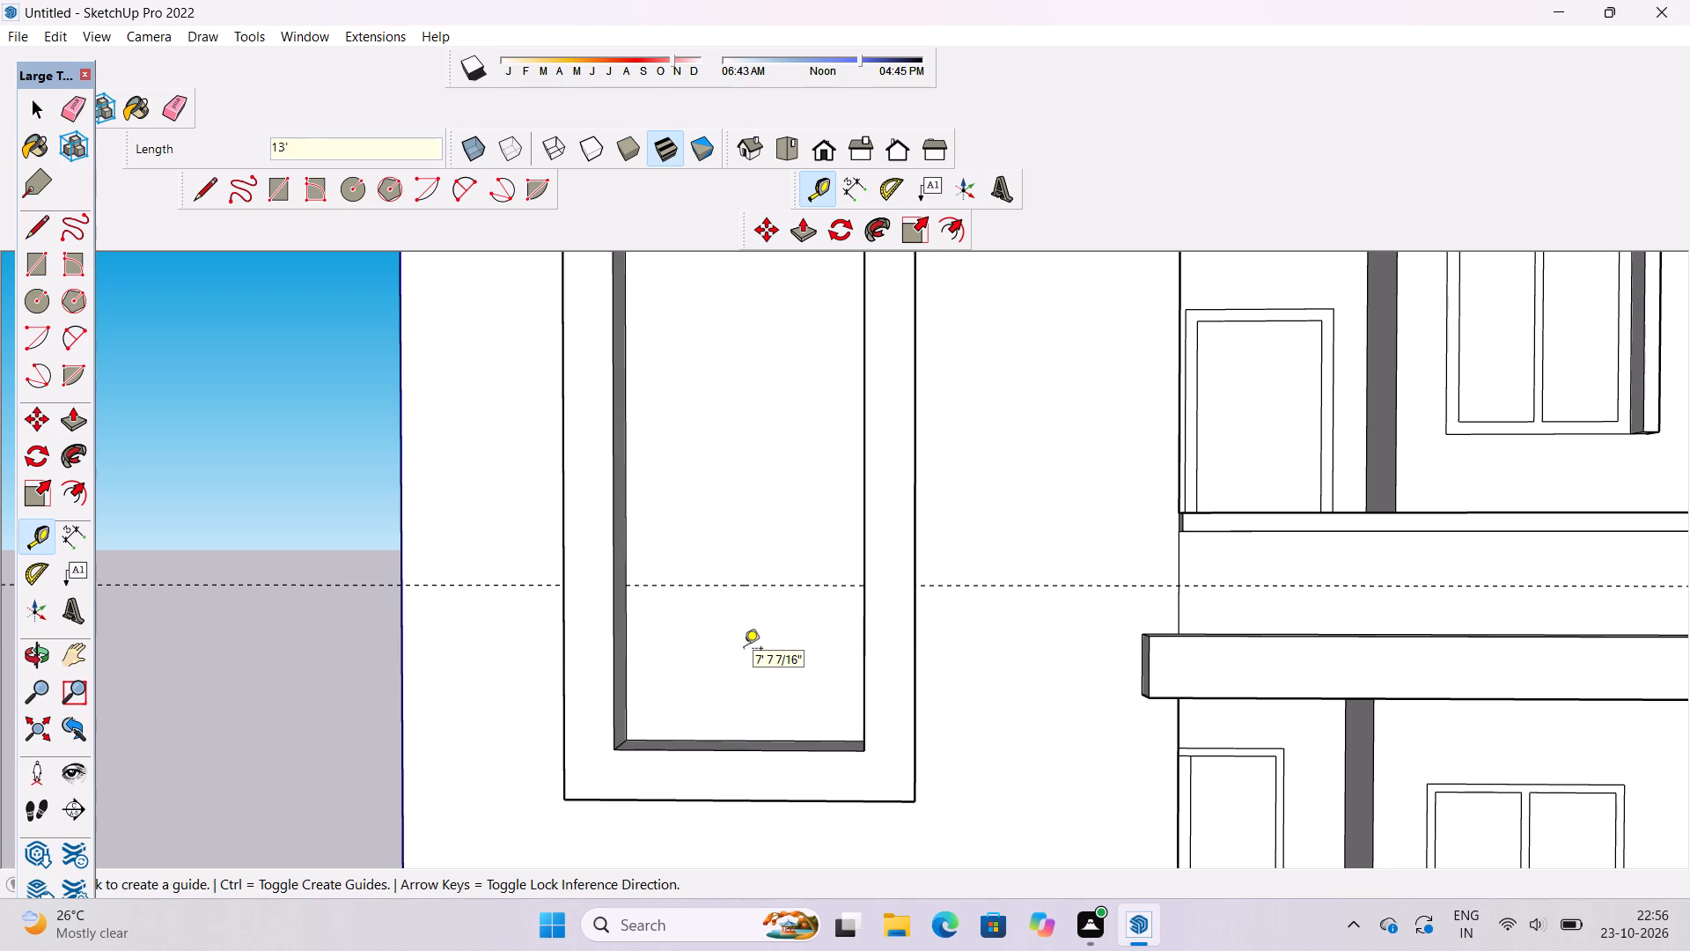
Examine the raised frame and its two horizontal guides in relation to the three balconies.
scroll(929, 665, "down", 11)
key("l")
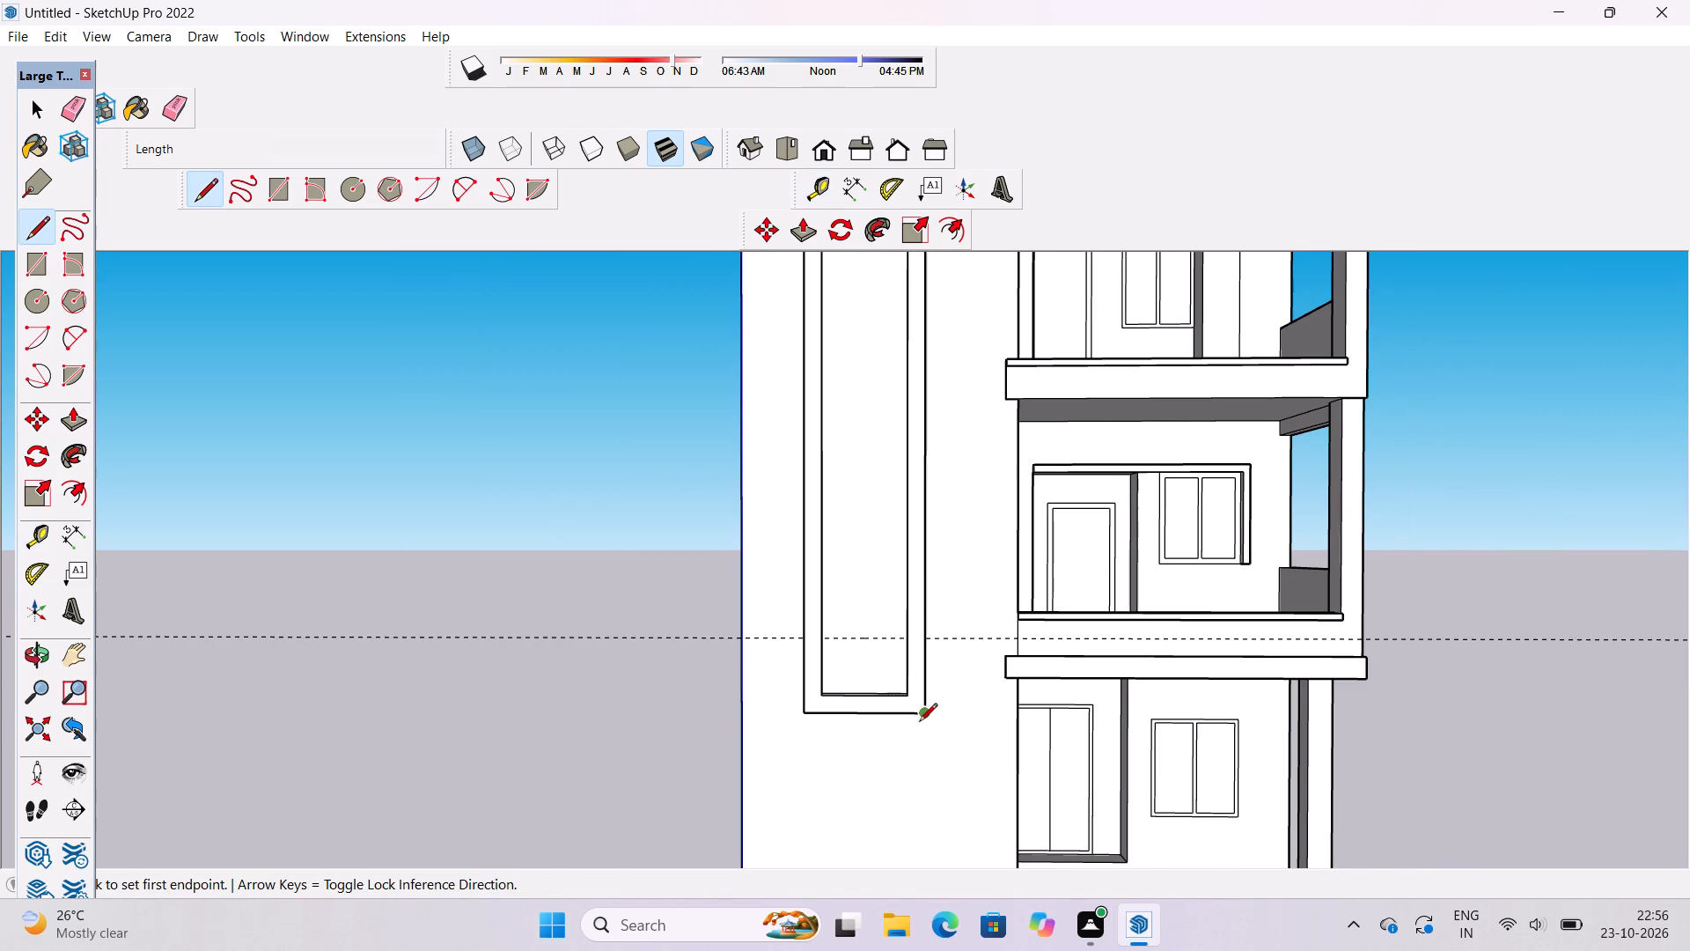
scroll(911, 723, "up", 5)
scroll(862, 725, "down", 11)
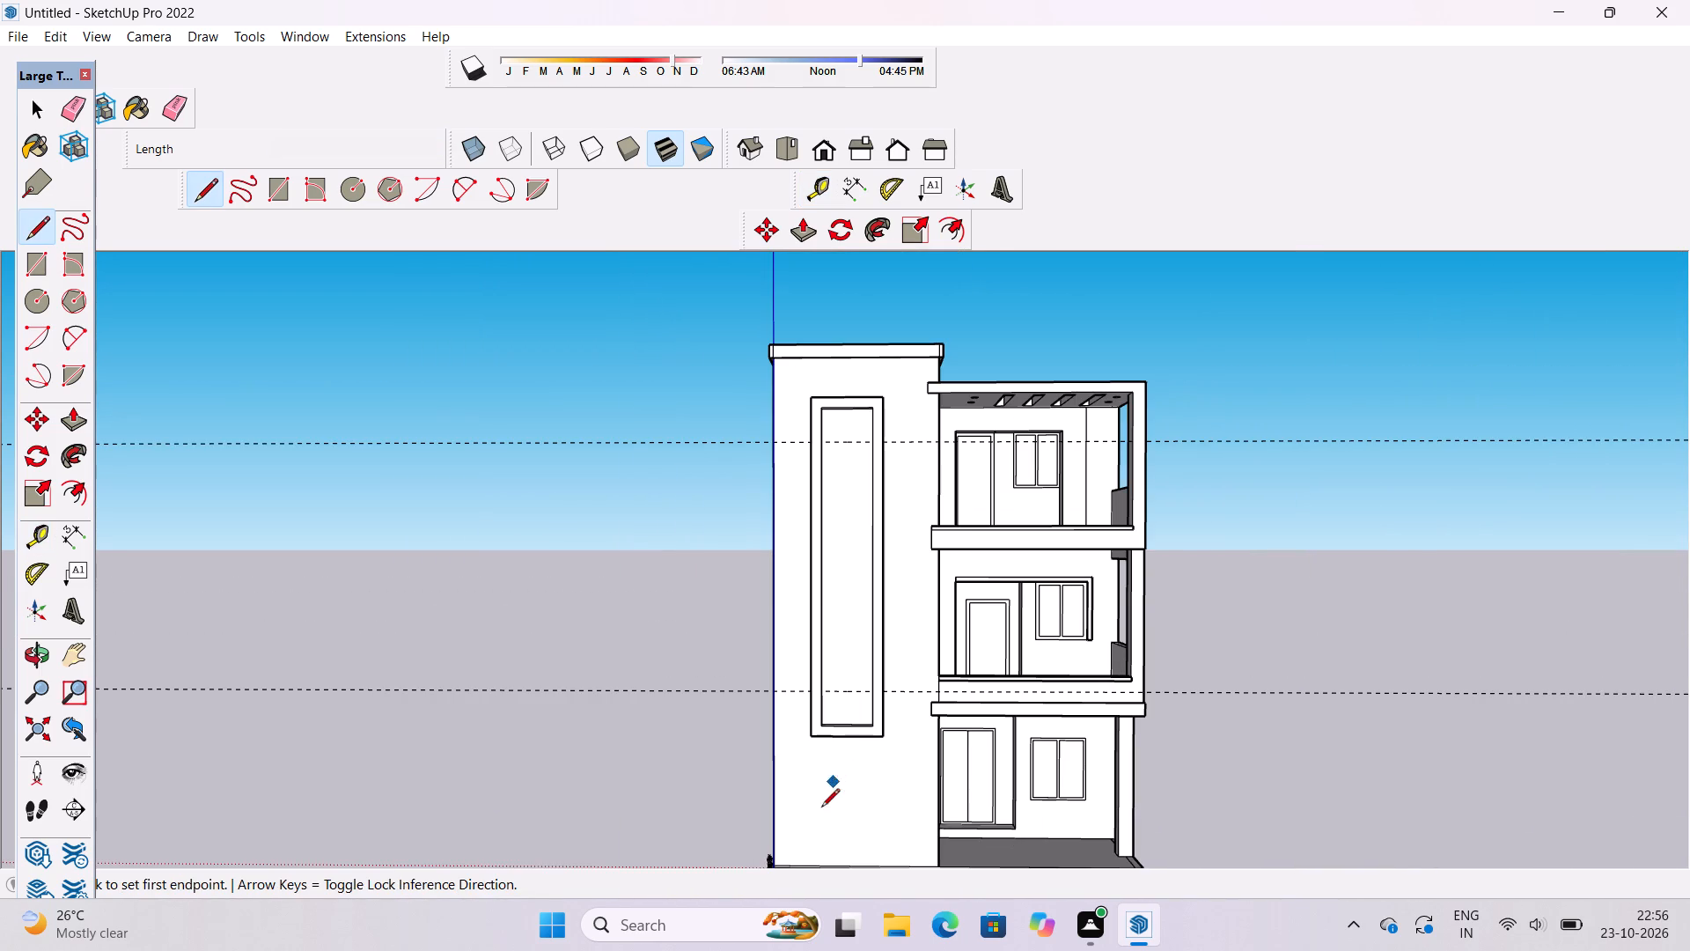
key("o")
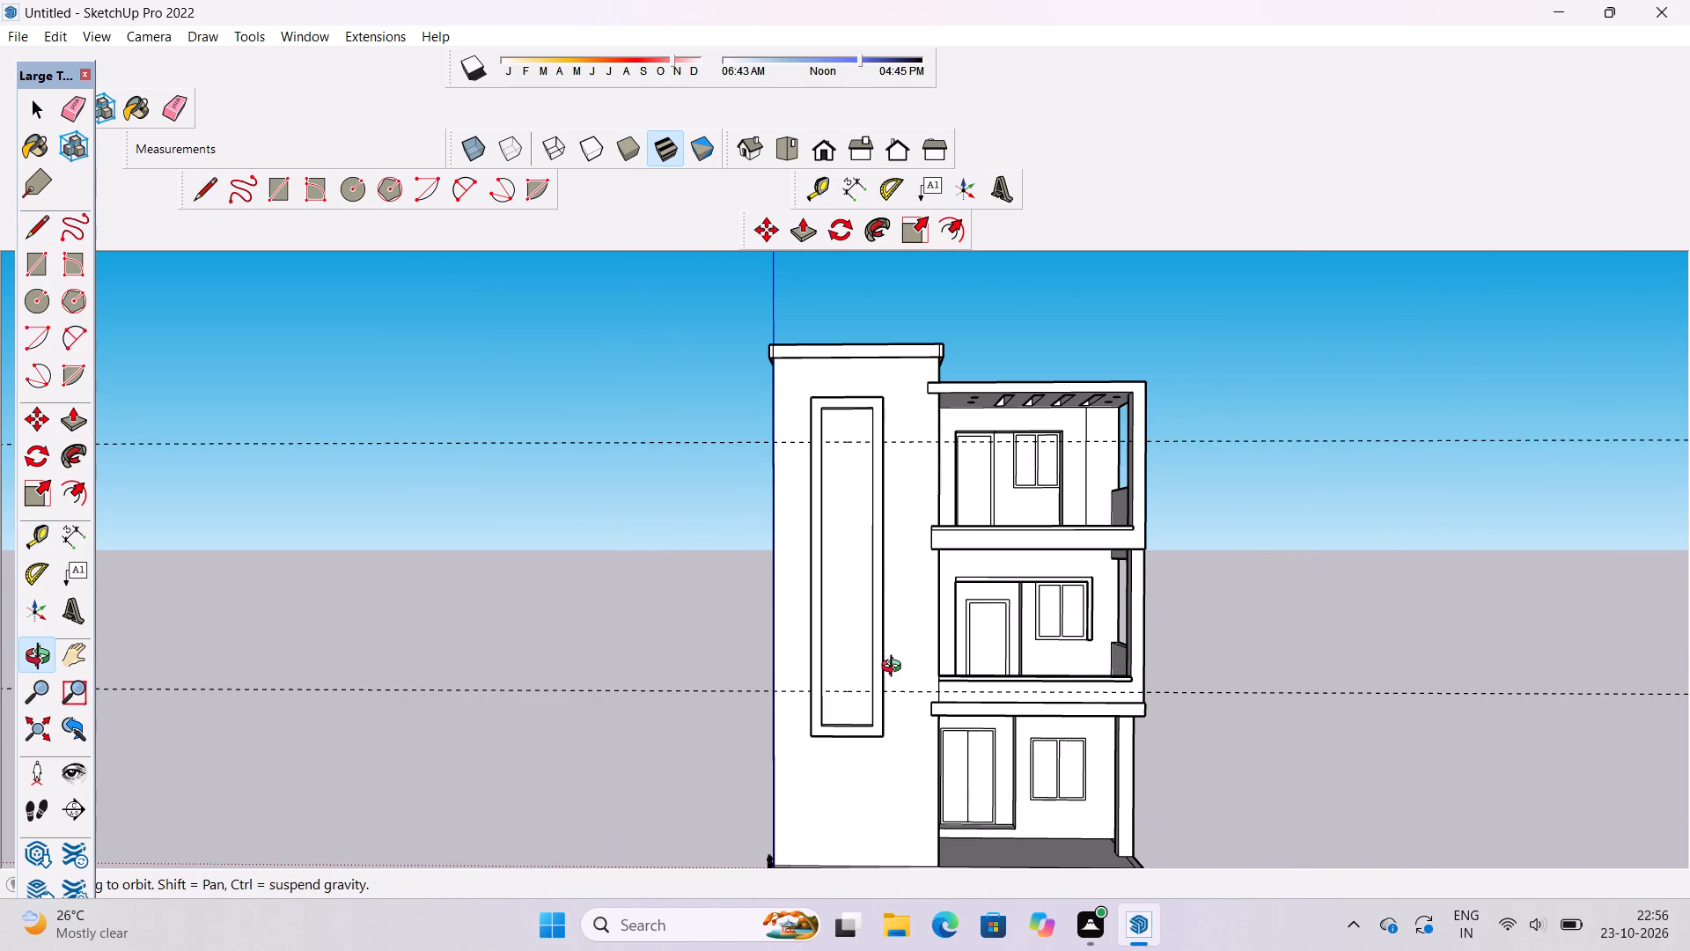
scroll(895, 668, "up", 1)
left_click_drag(778, 491, 778, 575)
scroll(785, 608, "up", 5, "shift")
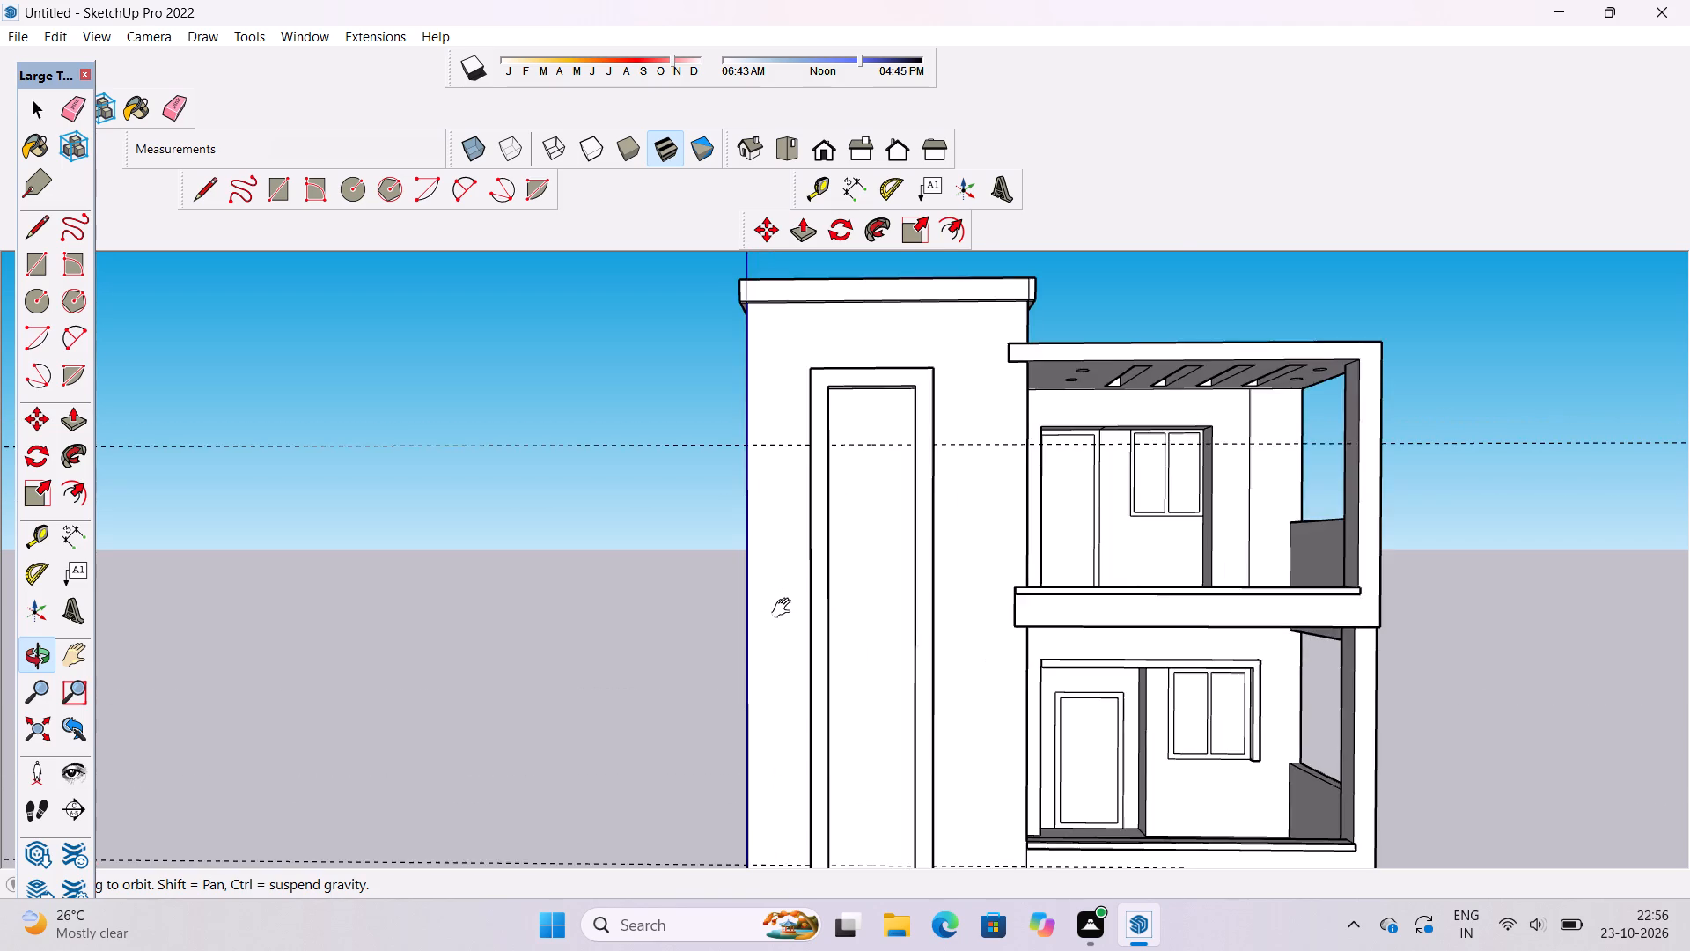
left_click_drag(781, 614, 767, 611, "shift")
left_click_drag(812, 650, 571, 500, "shift")
scroll(571, 500, "up", 3, "shift")
left_click_drag(571, 500, 571, 557, "shift")
scroll(571, 556, "down", 5, "shift")
left_click(594, 572, "shift")
Place a vertical Tape Measure guide 3' inward from the left inner edge of the raised frame.
key("t")
scroll(597, 594, "up", 3)
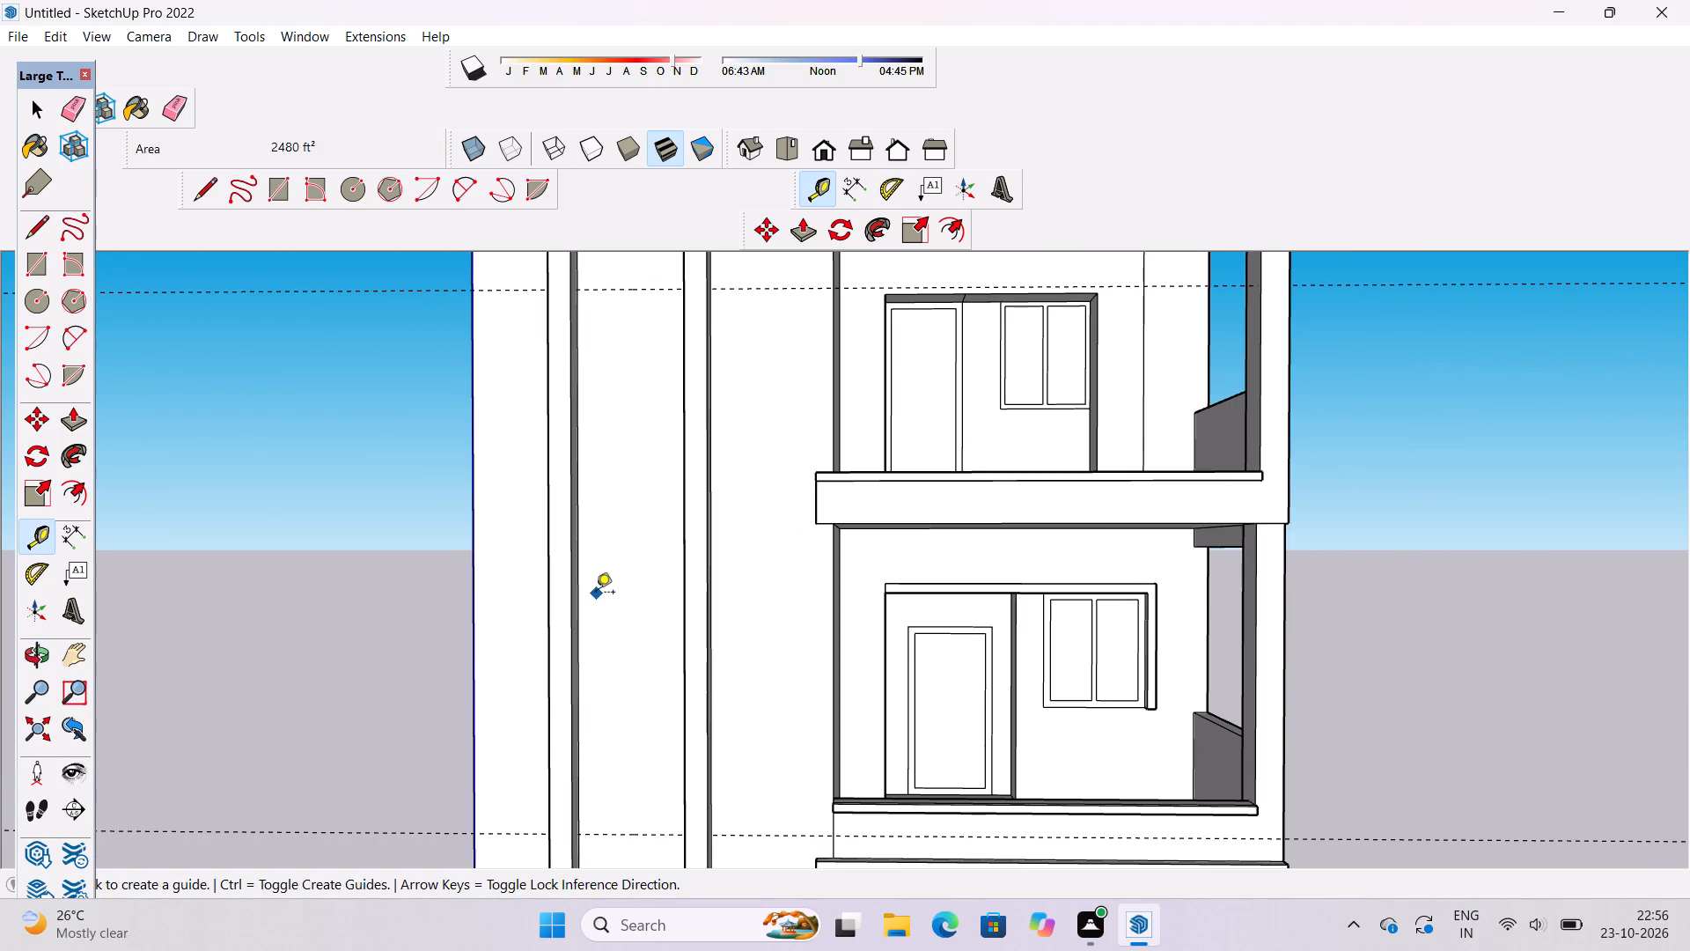
scroll(596, 594, "down", 3)
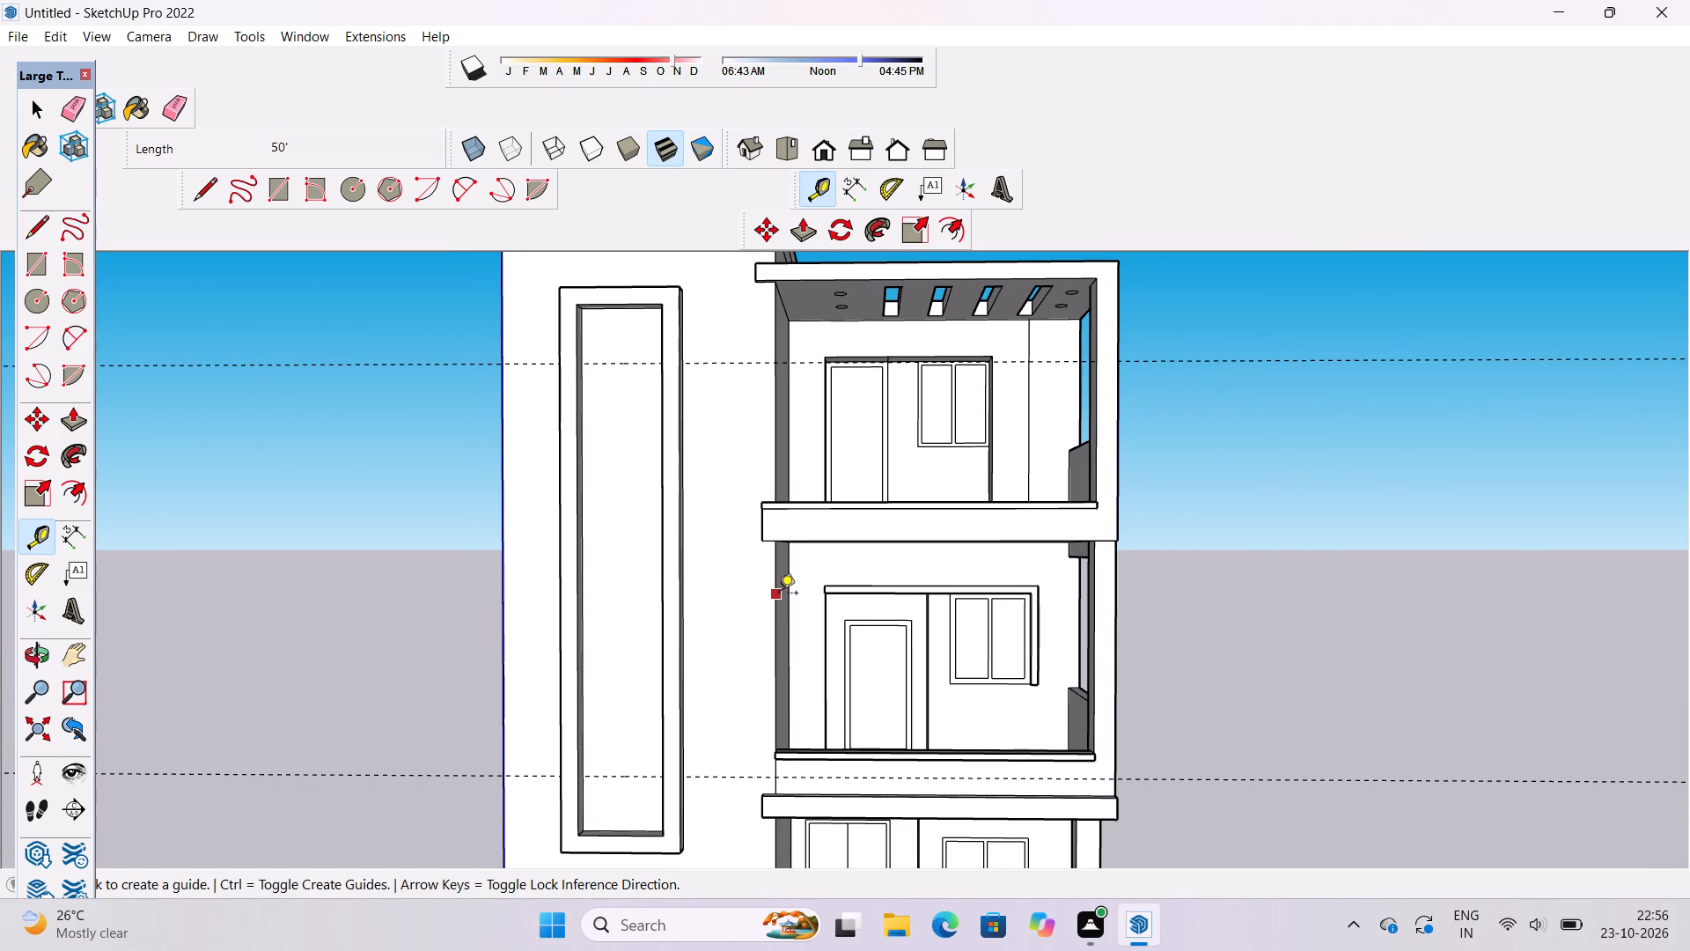
scroll(778, 586, "up", 3)
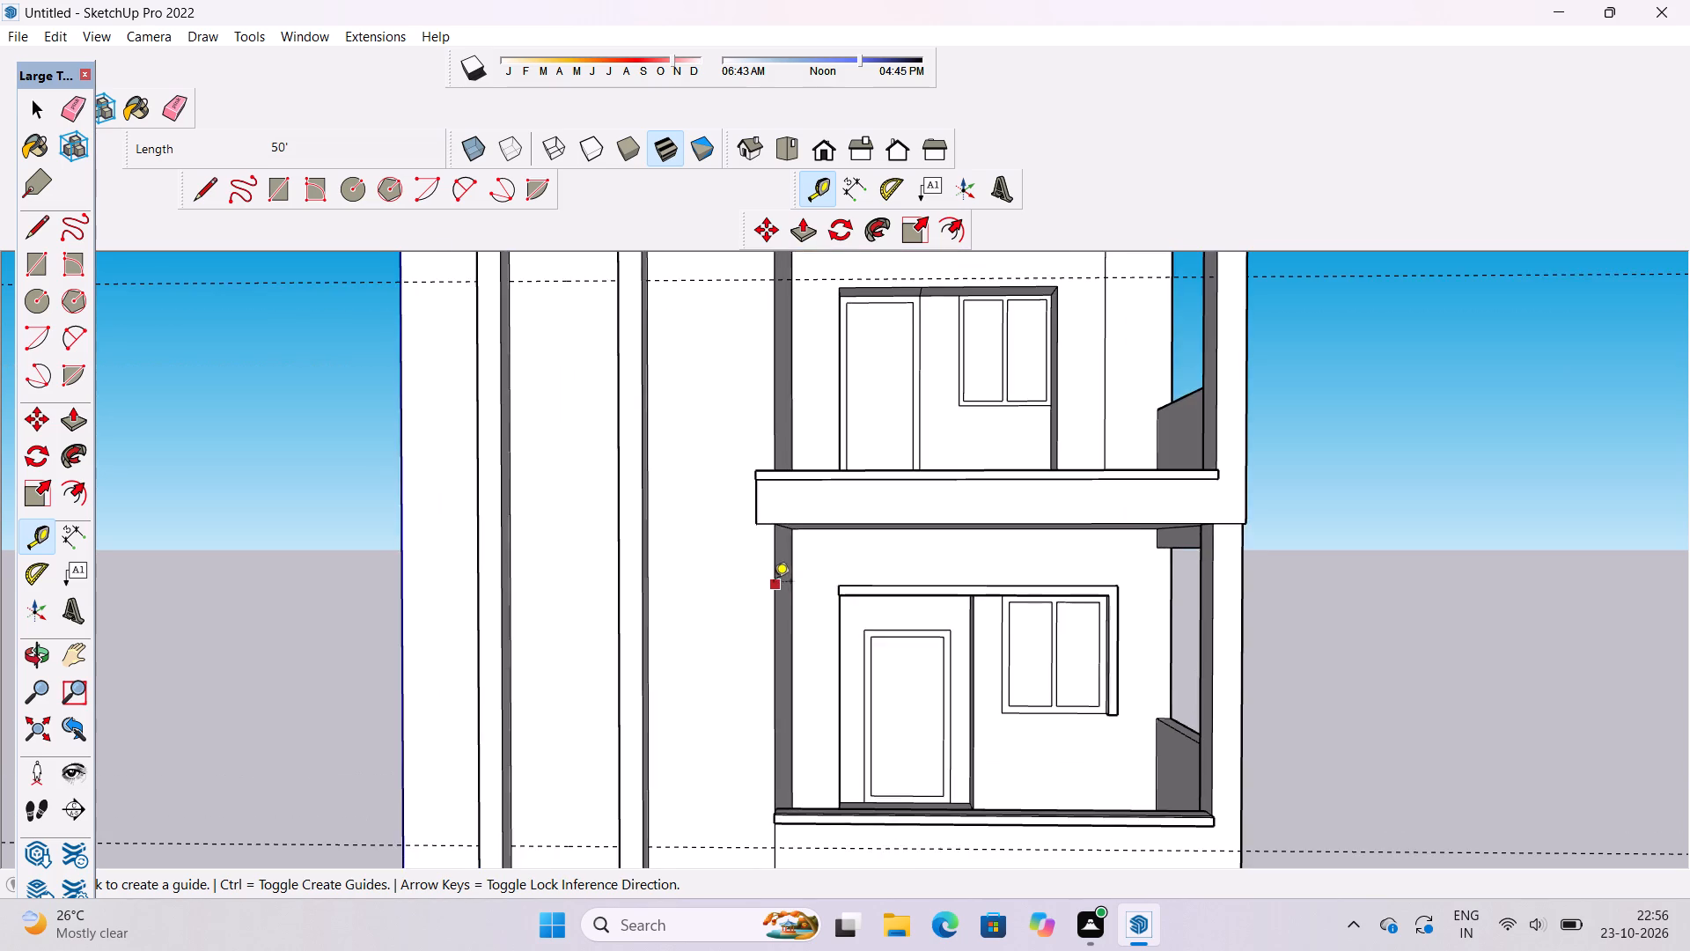
scroll(774, 583, "down", 2)
scroll(312, 579, "up", 3)
scroll(663, 534, "up", 3)
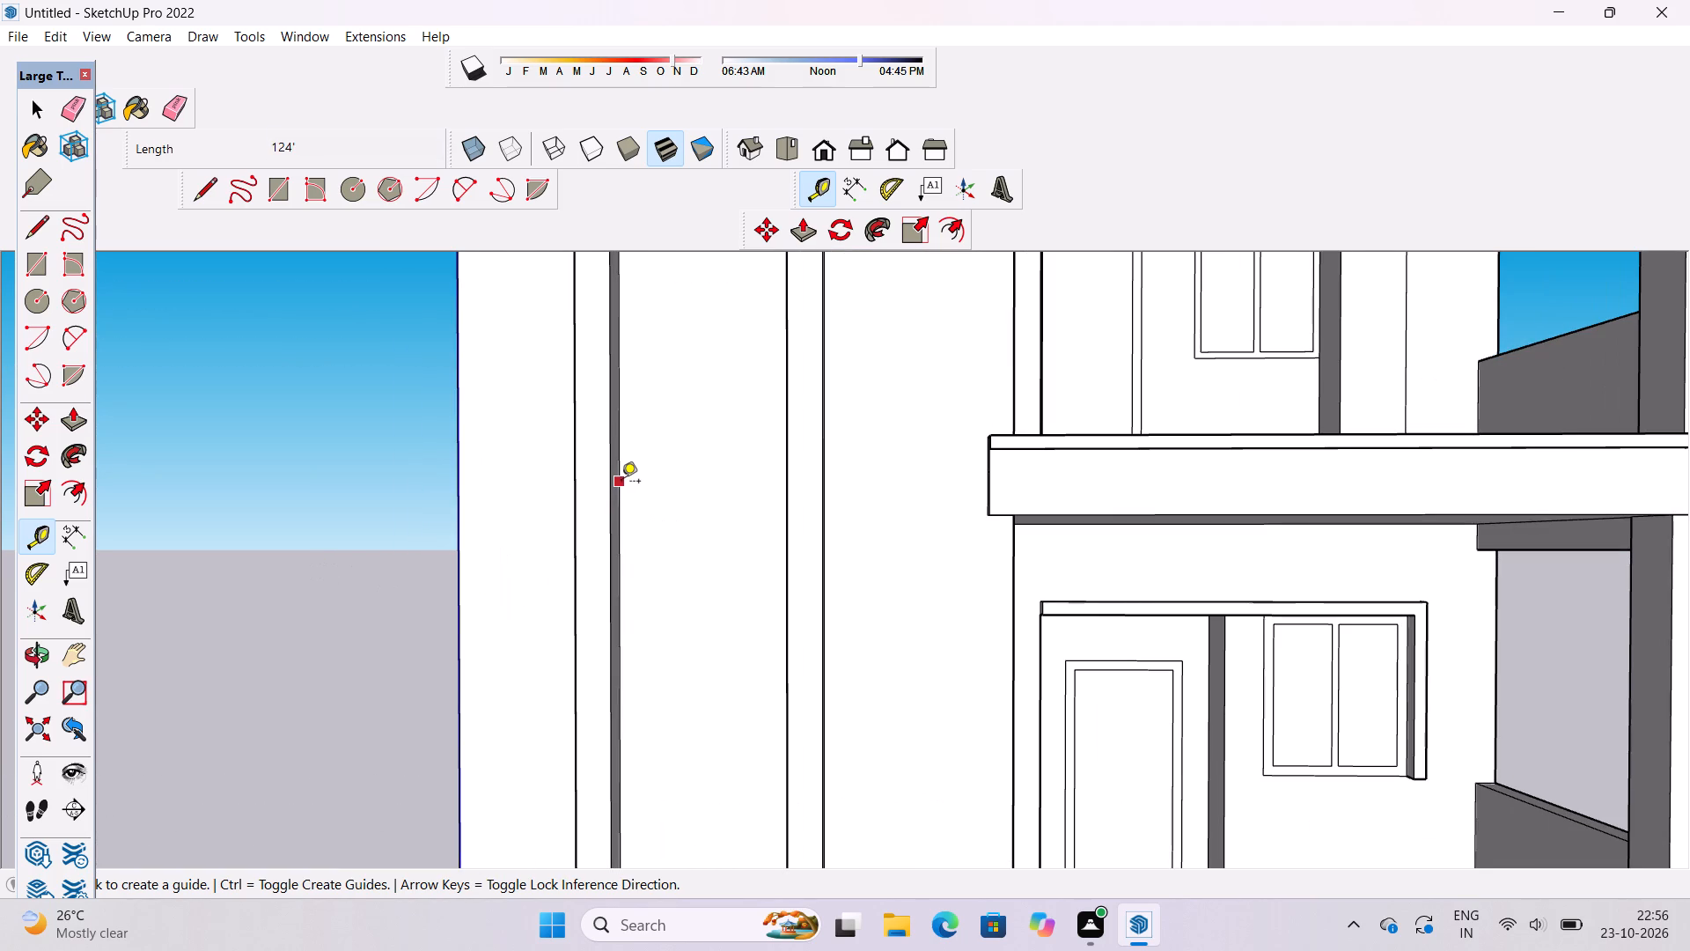
left_click(621, 483)
scroll(650, 487, "down", 4)
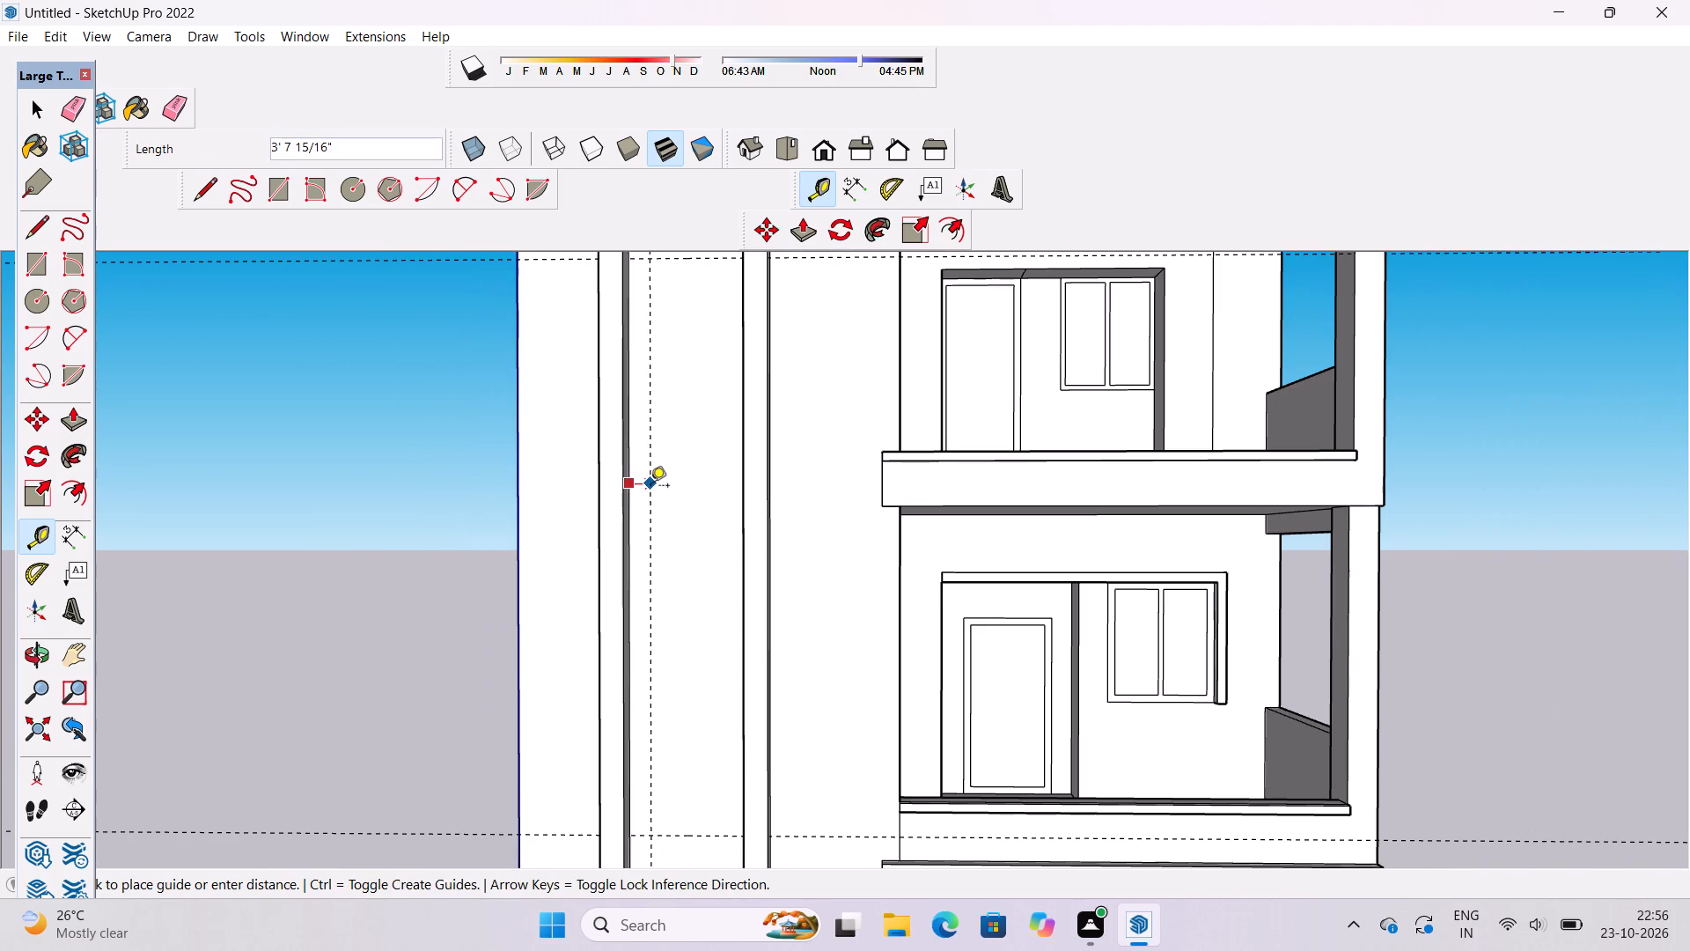
type("3'")
key("Return")
Place a vertical Tape Measure guide 3' inward from the right inner edge of the raised frame.
scroll(1026, 468, "down", 2)
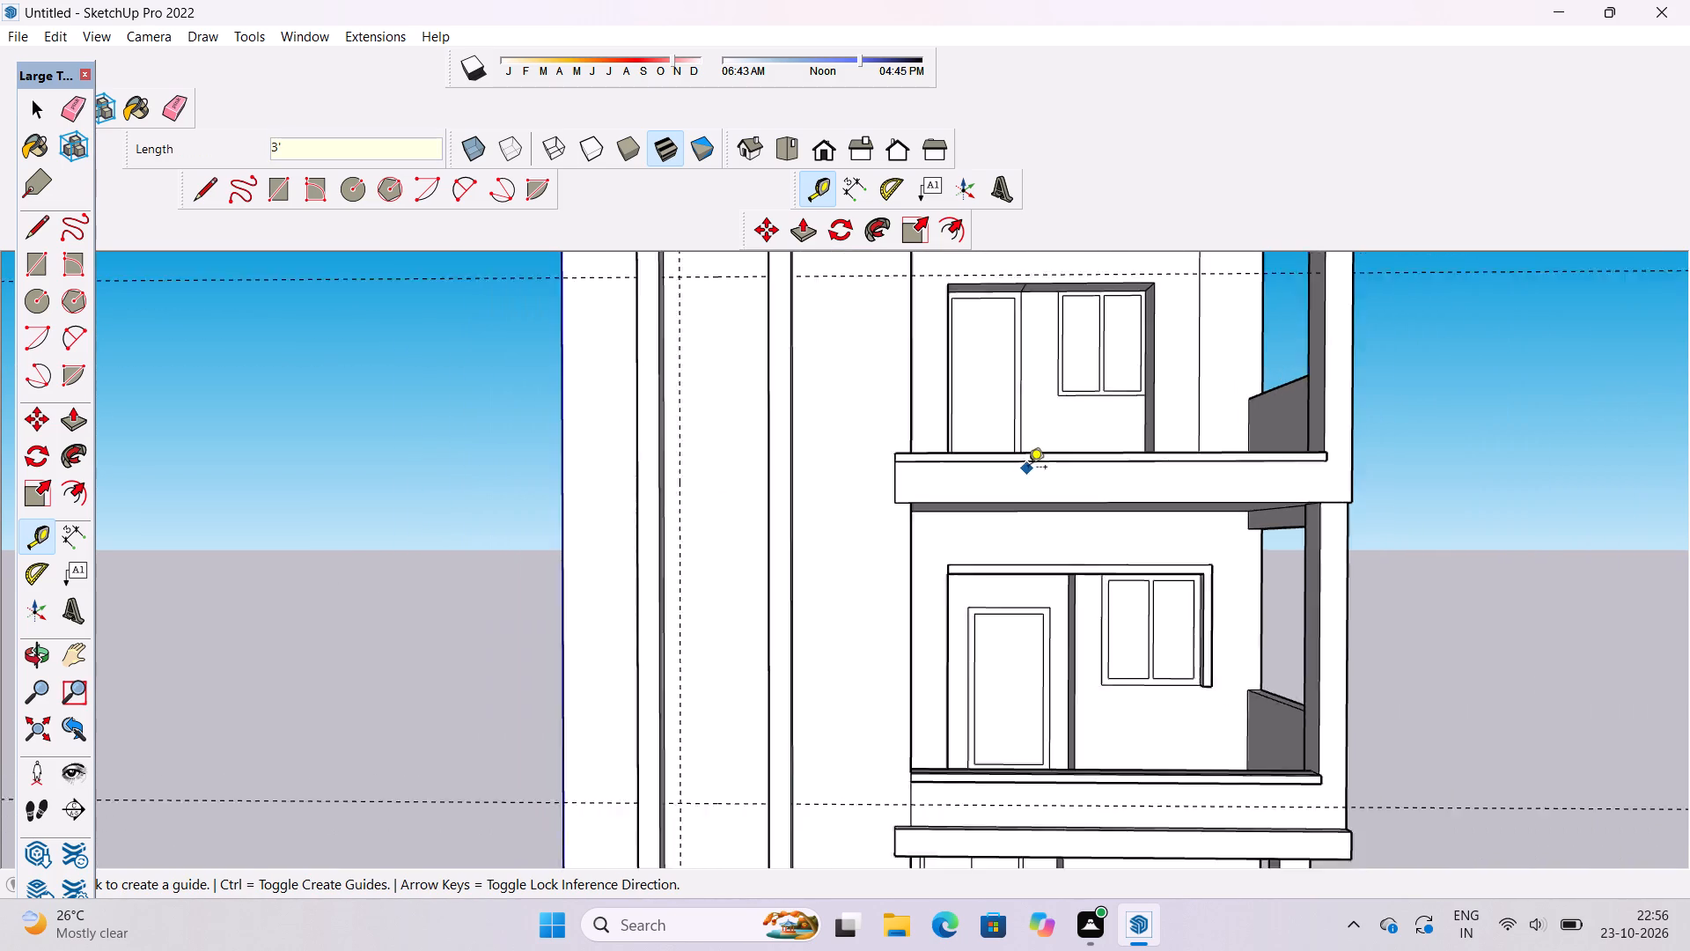
scroll(1028, 468, "down", 5)
scroll(714, 477, "up", 6)
scroll(956, 432, "up", 7)
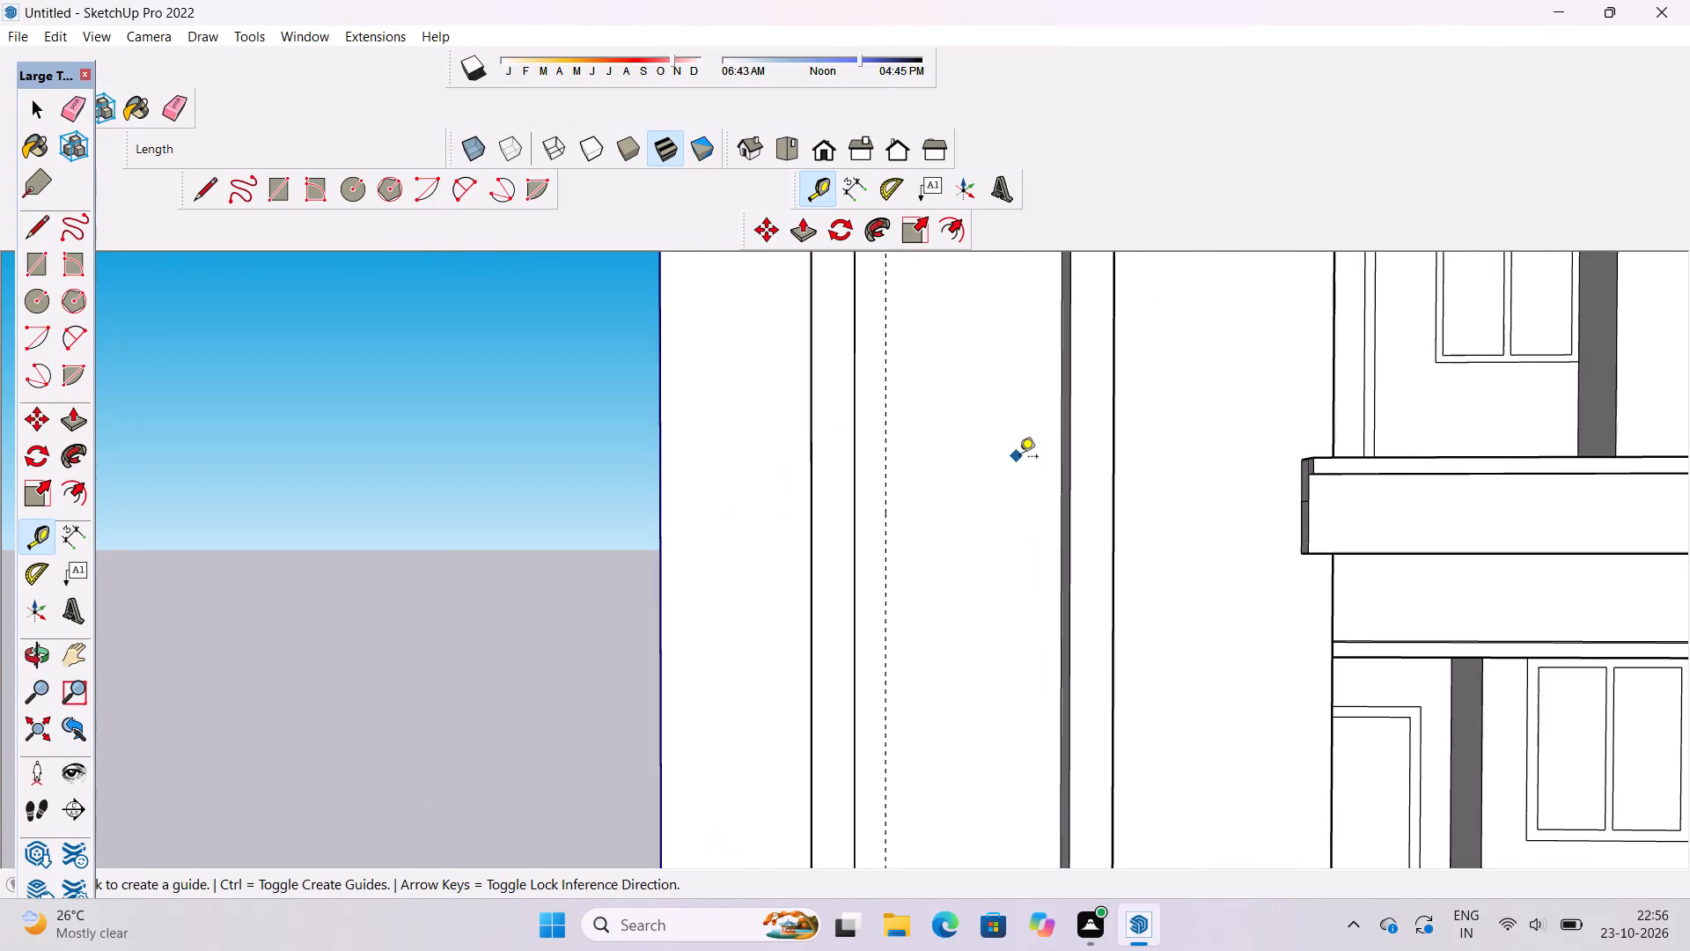
scroll(1019, 458, "up", 2)
left_click(1077, 394)
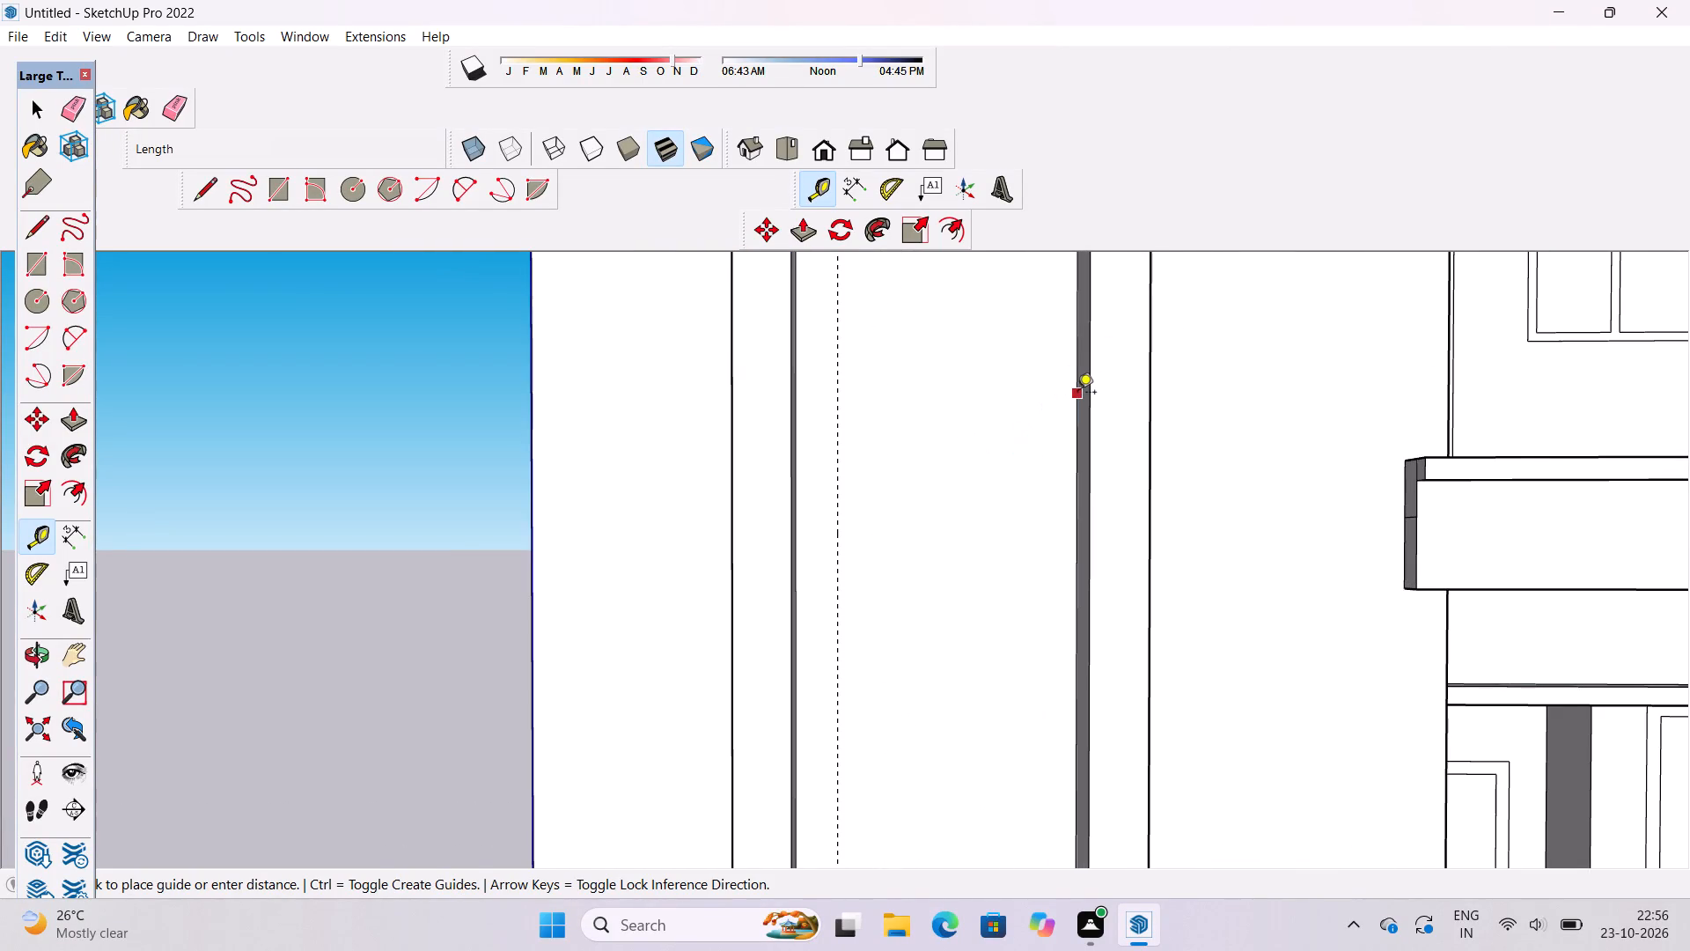
type("3'")
key("Return")
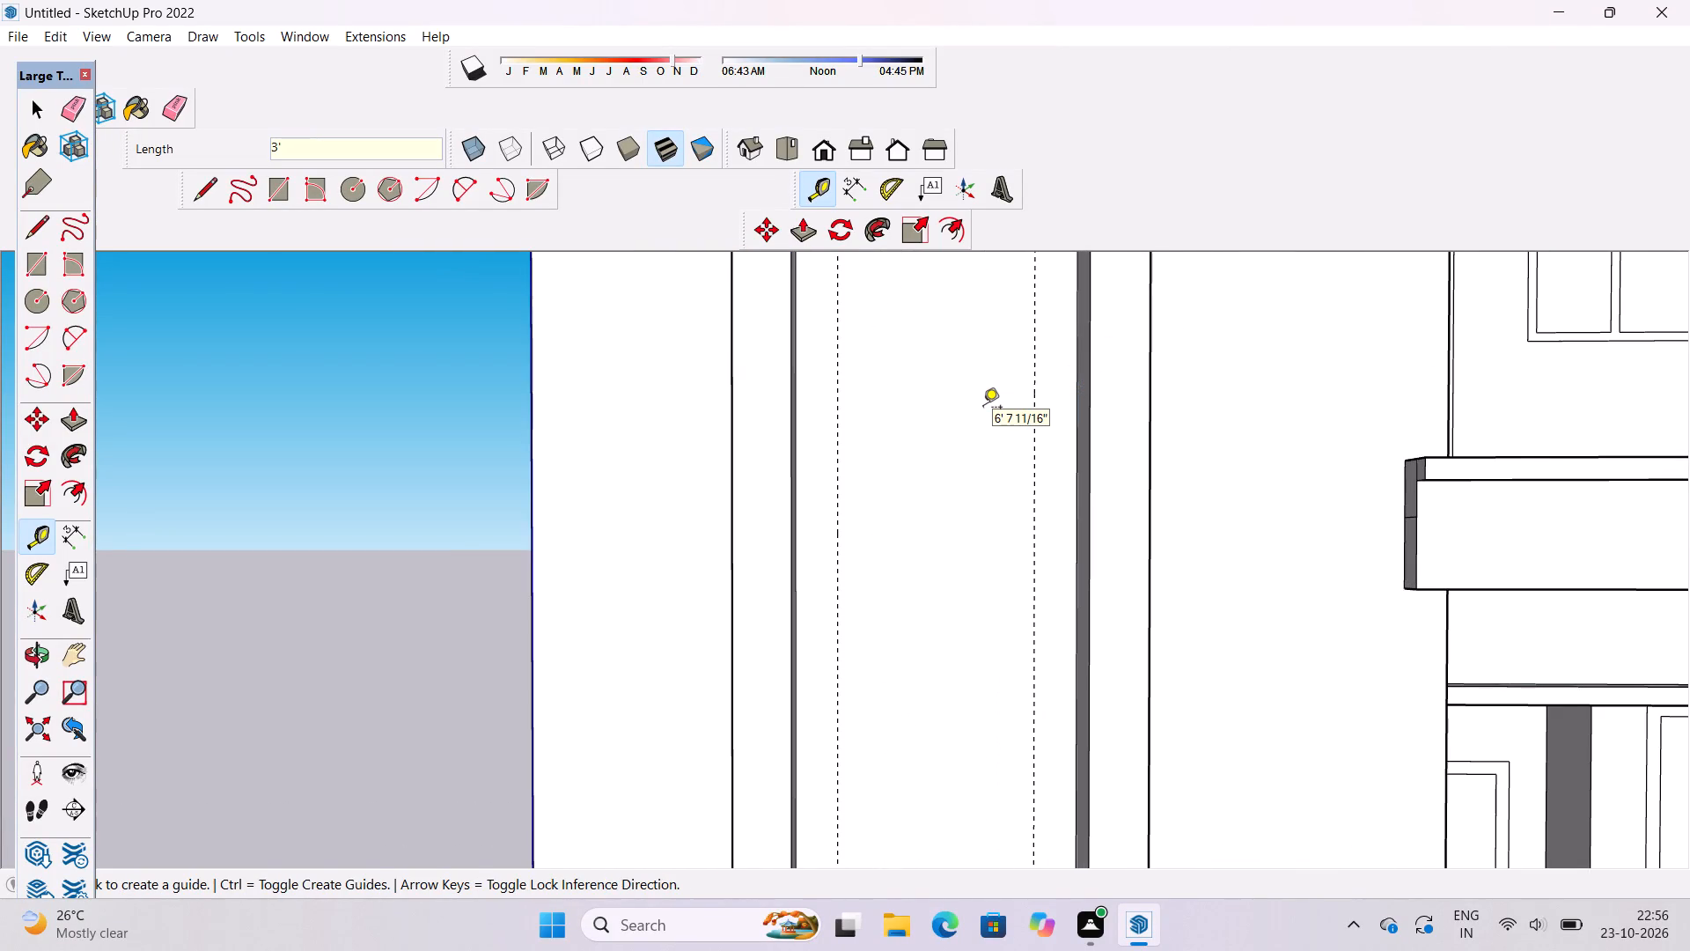
Draw a tall rectangle inside the raised frame between opposite intersections of the four guides.
scroll(973, 414, "down", 16)
key("r")
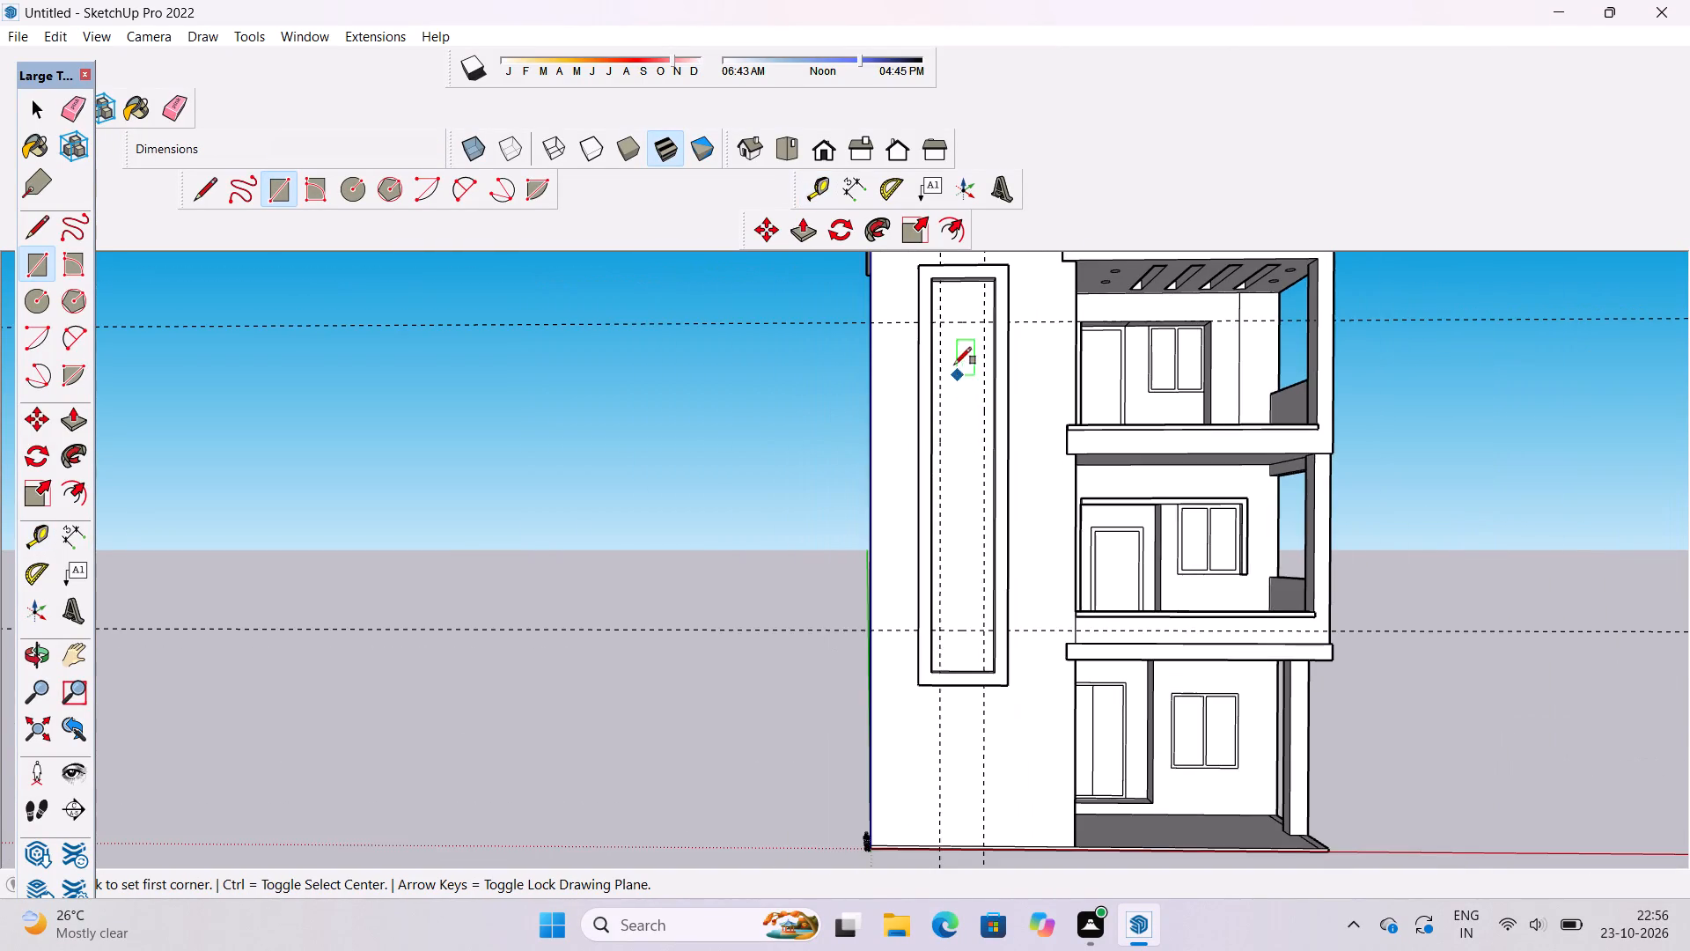
scroll(954, 365, "up", 5)
left_click(931, 296)
scroll(941, 335, "down", 6)
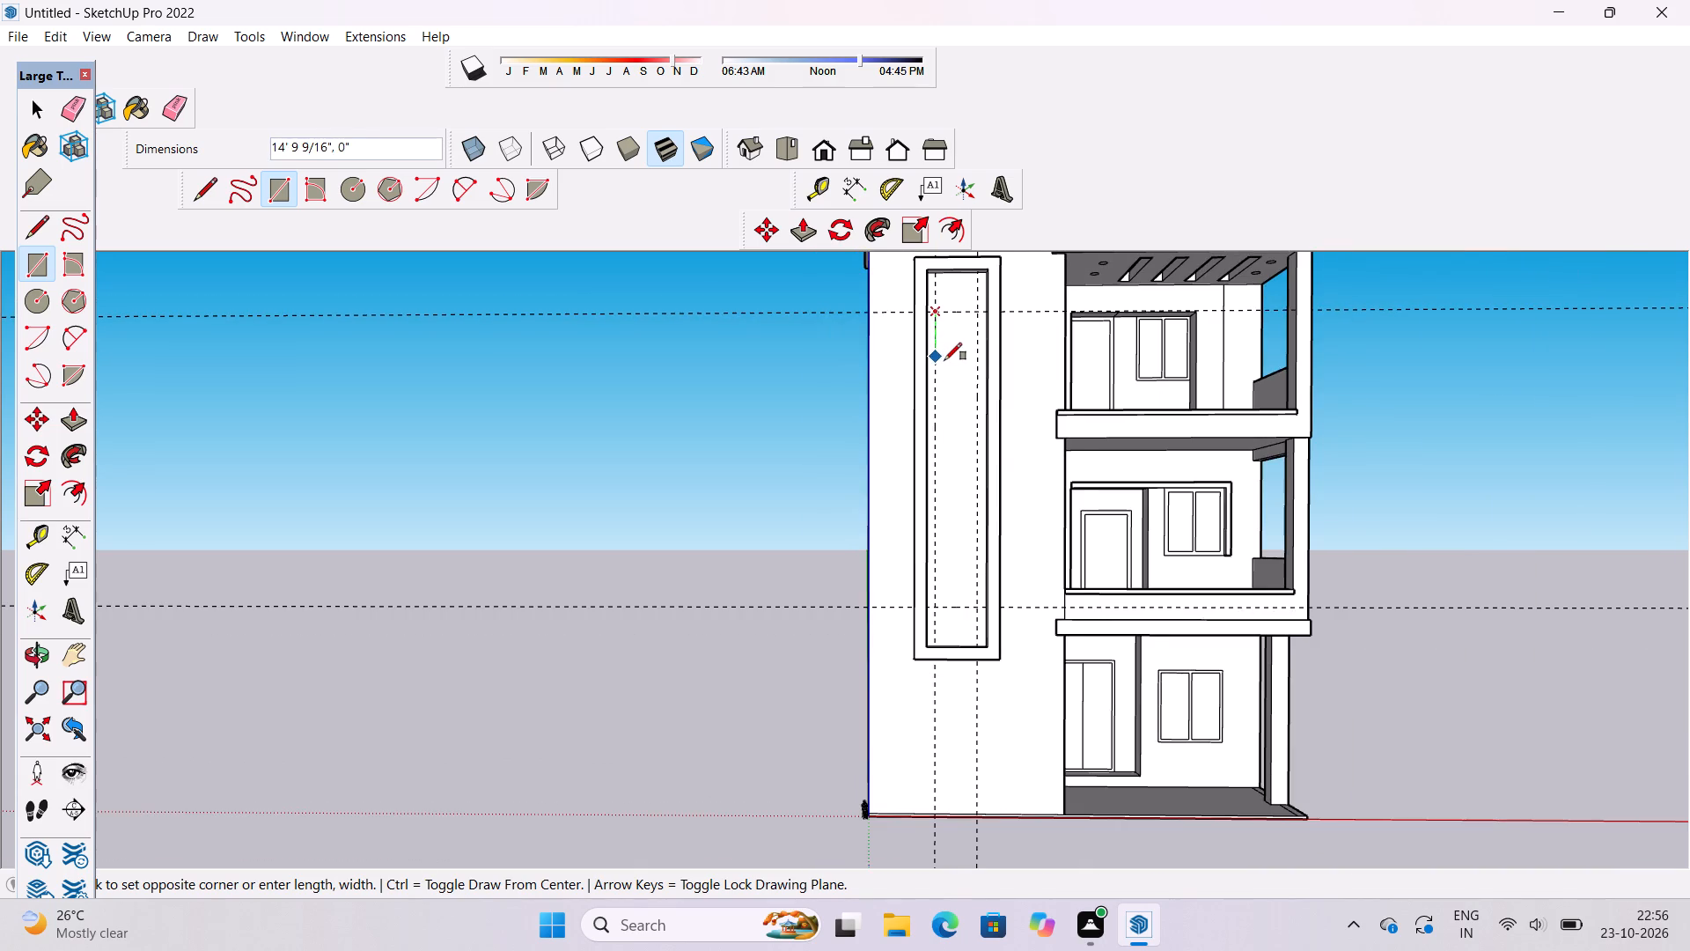
scroll(944, 360, "down", 5)
scroll(1010, 468, "up", 5)
scroll(916, 552, "up", 12)
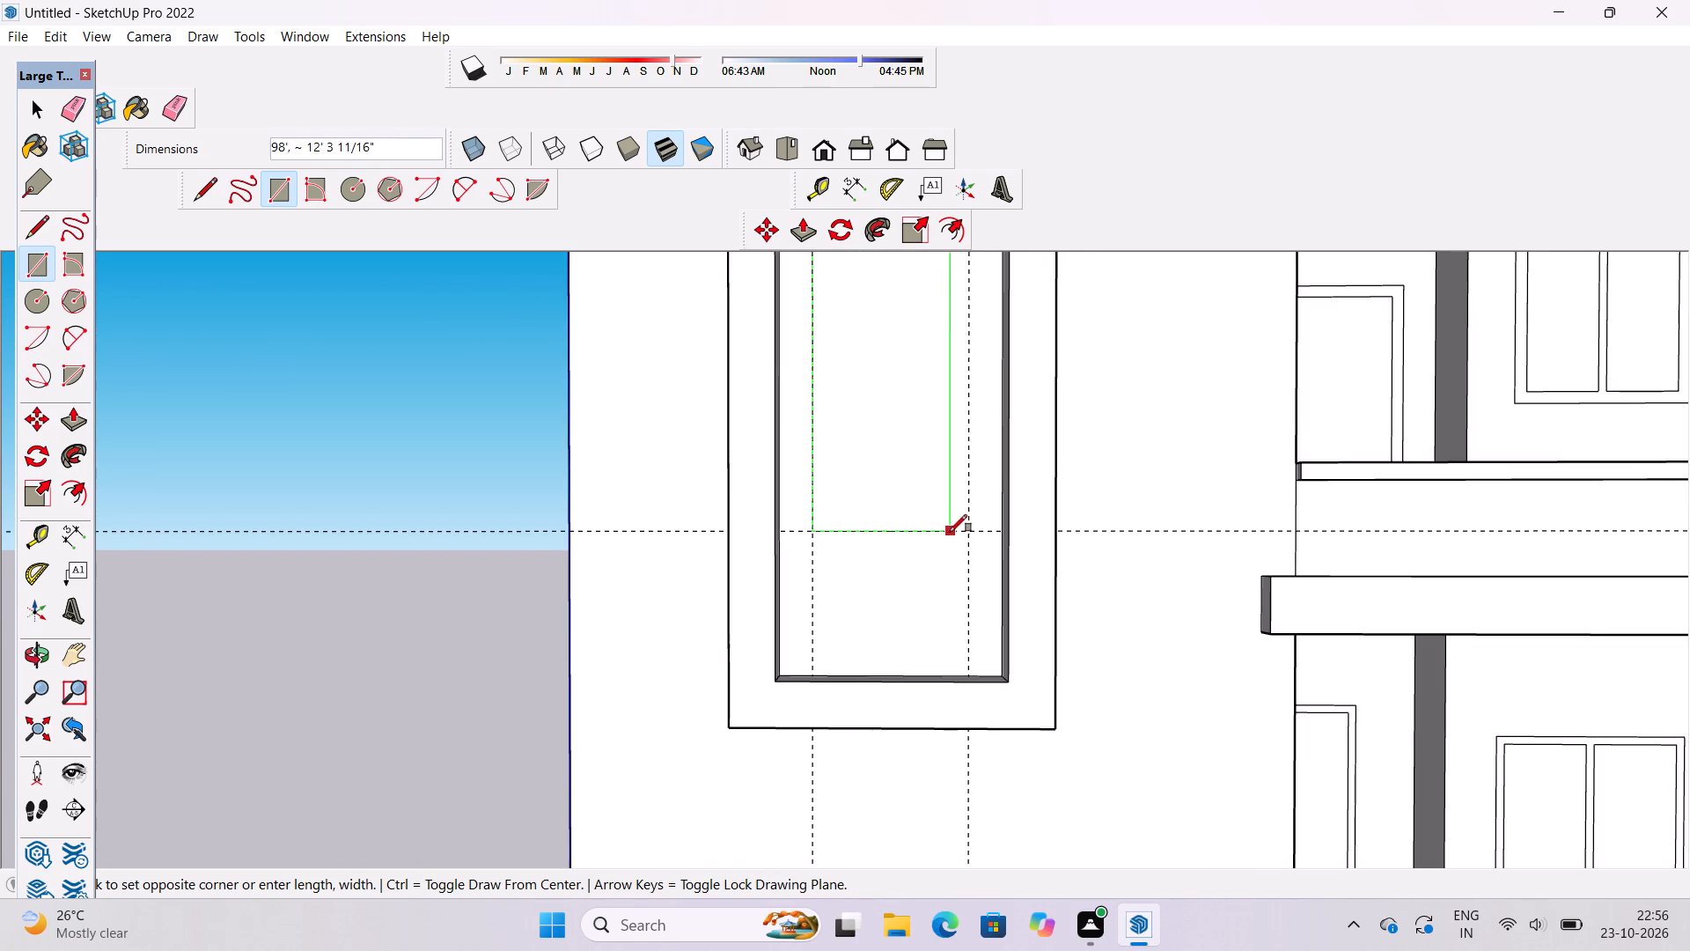
left_click(968, 531)
Erase the two vertical and two horizontal guides around the raised frame.
scroll(968, 531, "down", 7)
key("e")
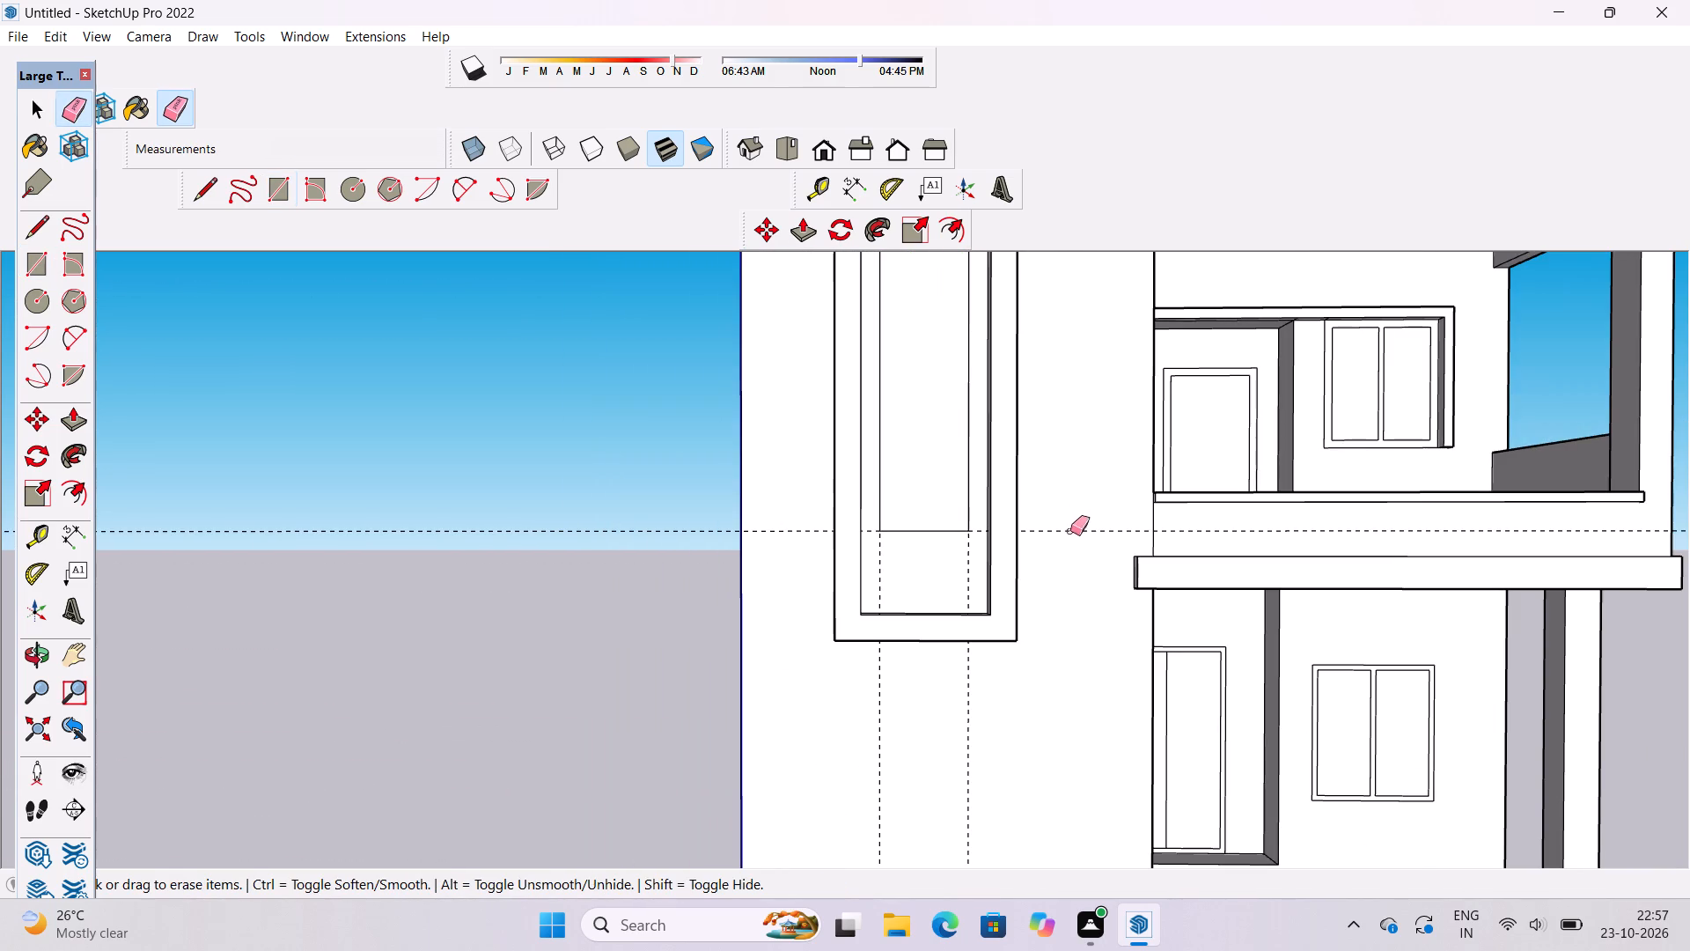
left_click_drag(1058, 492, 1058, 546)
left_click_drag(997, 699, 868, 740)
left_click_drag(976, 723, 936, 756)
left_click_drag(881, 707, 887, 739)
left_click_drag(1052, 511, 1067, 552)
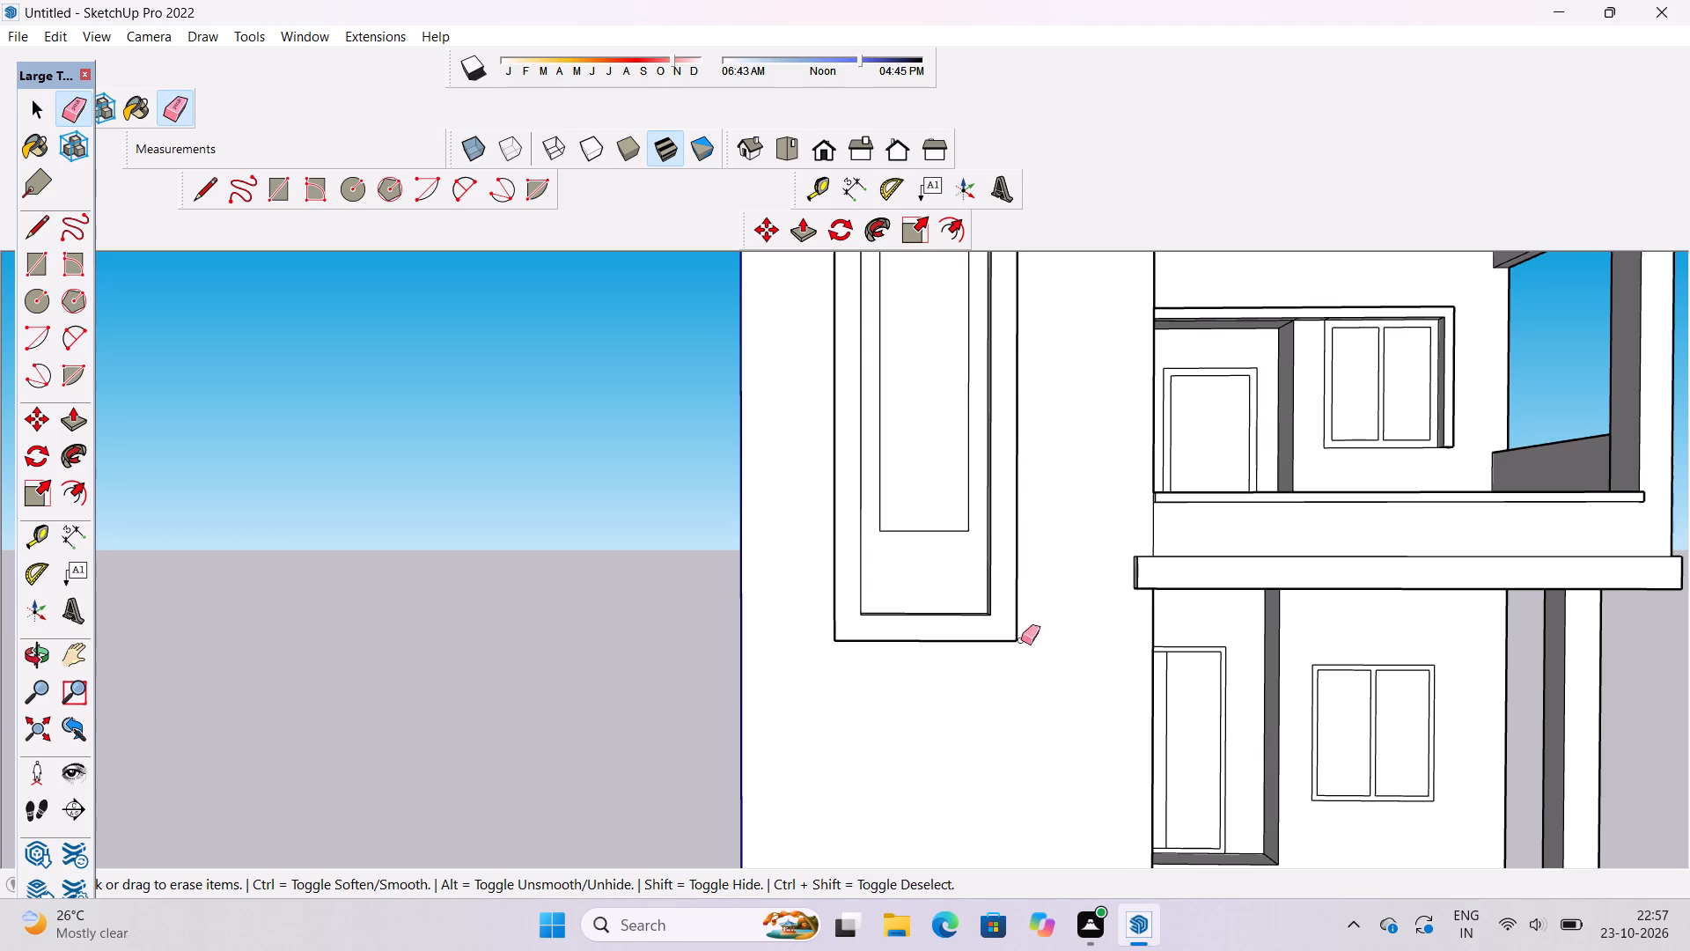
scroll(1010, 685, "down", 10)
scroll(1000, 409, "up", 4)
left_click_drag(1031, 358, 1046, 381)
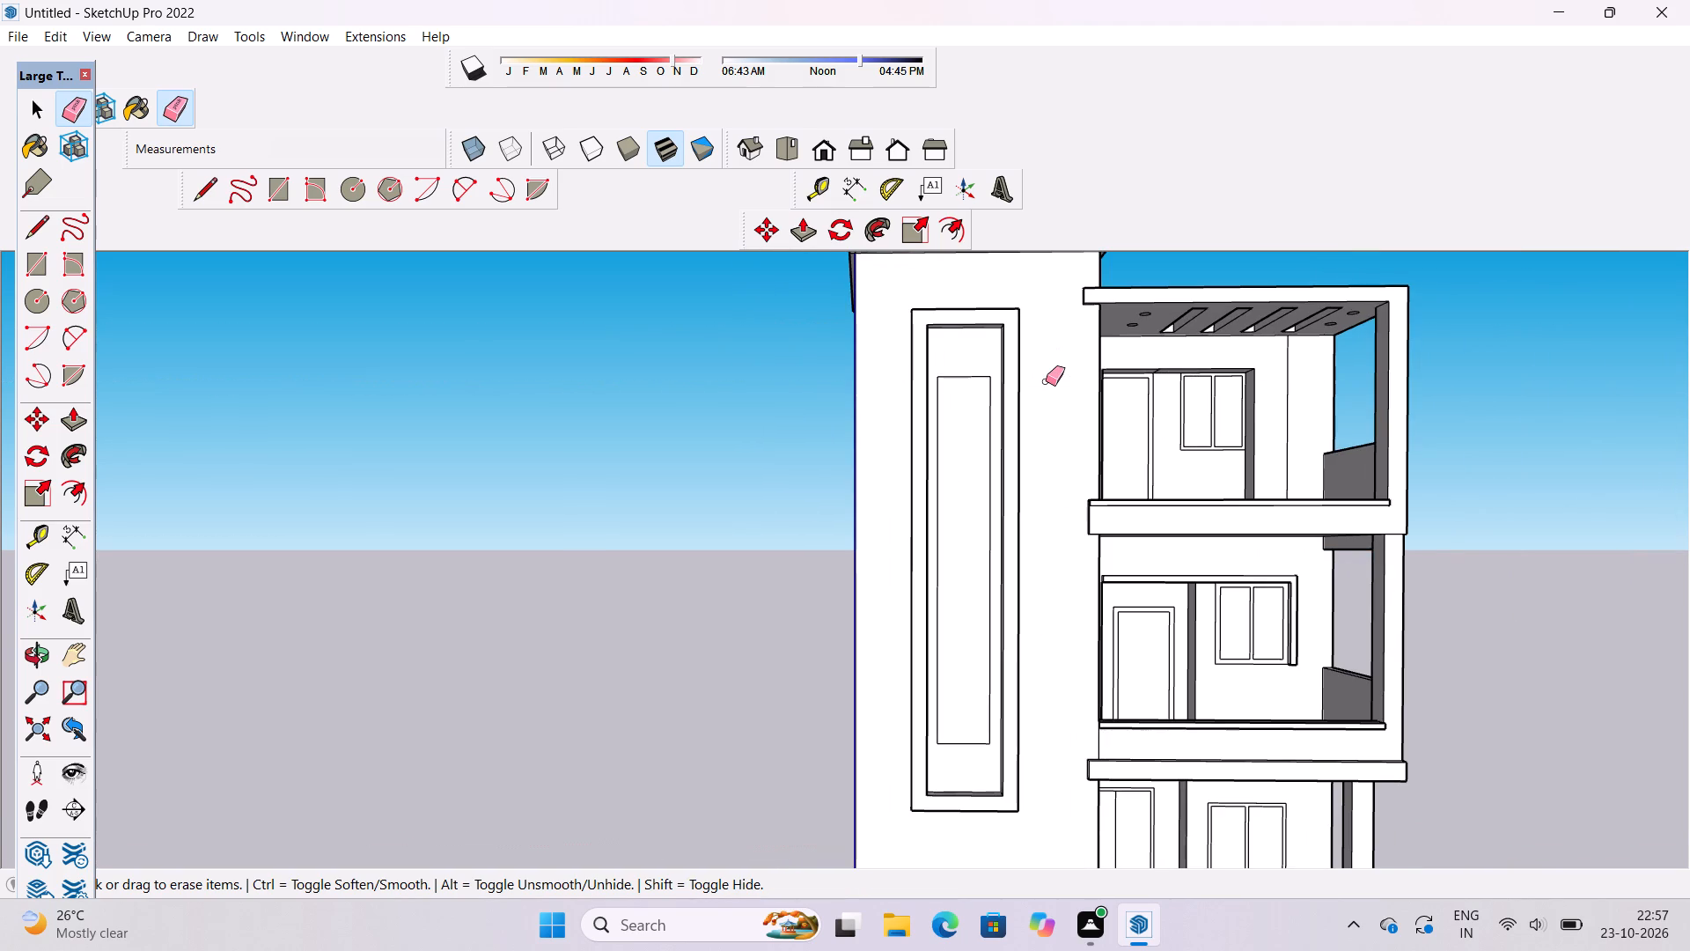
Push/Pull the face between the new inner rectangle and the raised frame 1' outward.
key("o")
left_click_drag(1143, 462, 884, 500)
scroll(890, 487, "up", 4)
left_click(890, 487, "shift")
scroll(891, 486, "down", 5)
left_click_drag(891, 486, 932, 529)
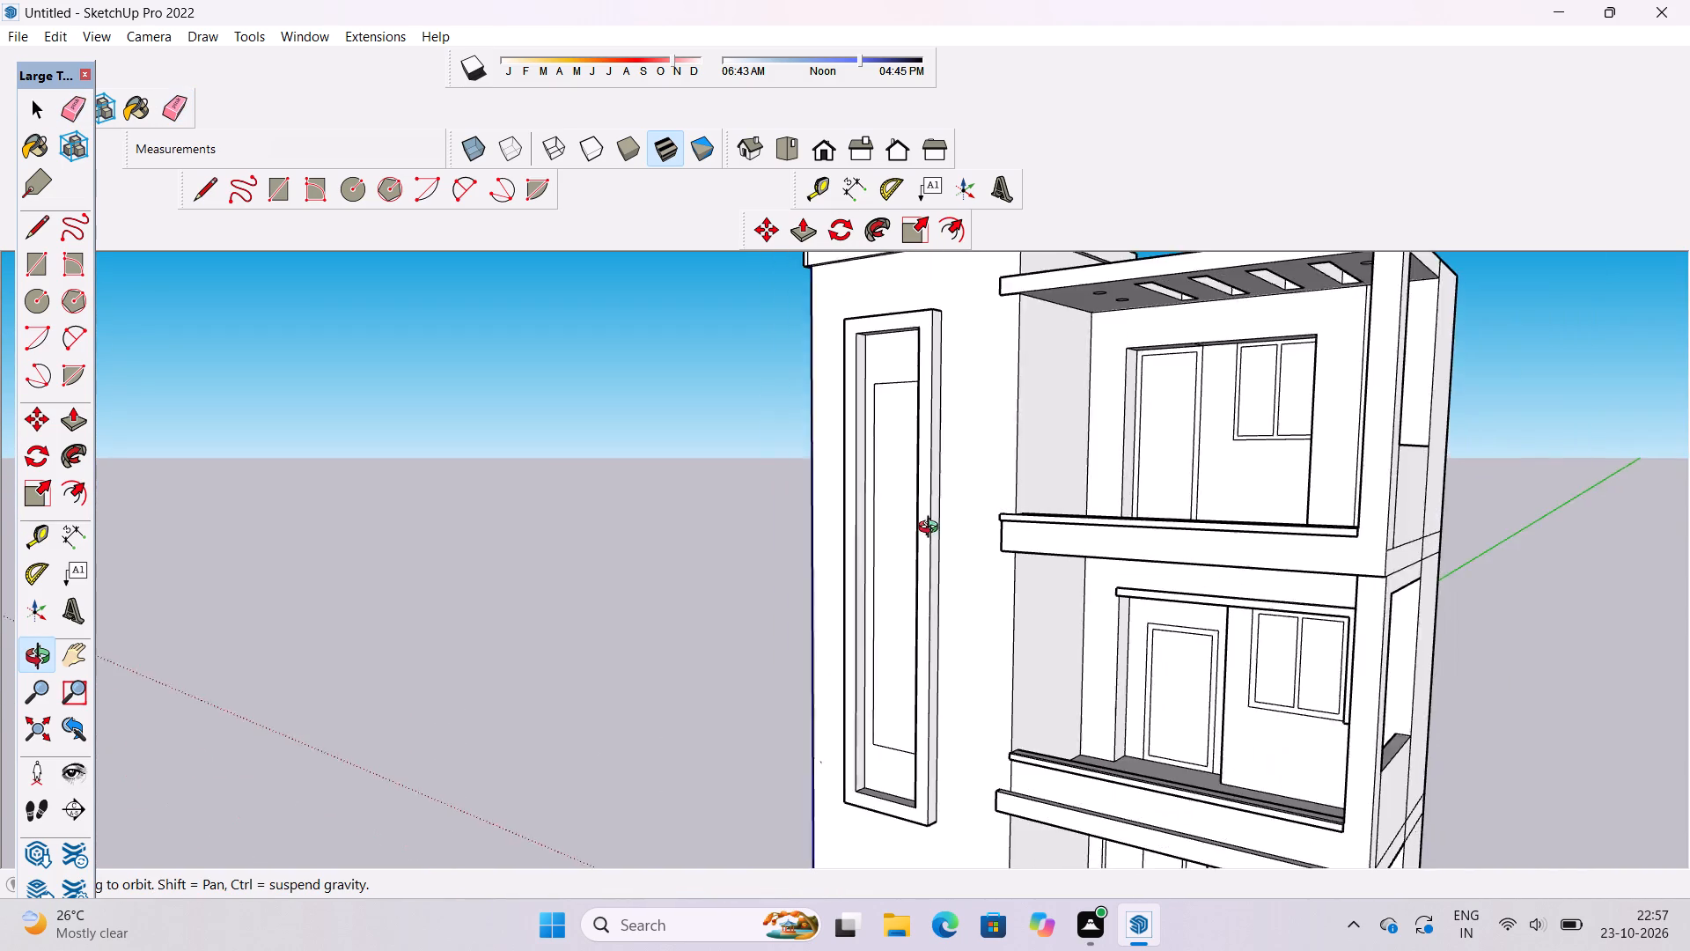
left_click_drag(932, 529, 938, 537)
scroll(905, 437, "up", 4)
left_click_drag(900, 419, 1018, 538, "shift")
key("p")
scroll(952, 422, "up", 5)
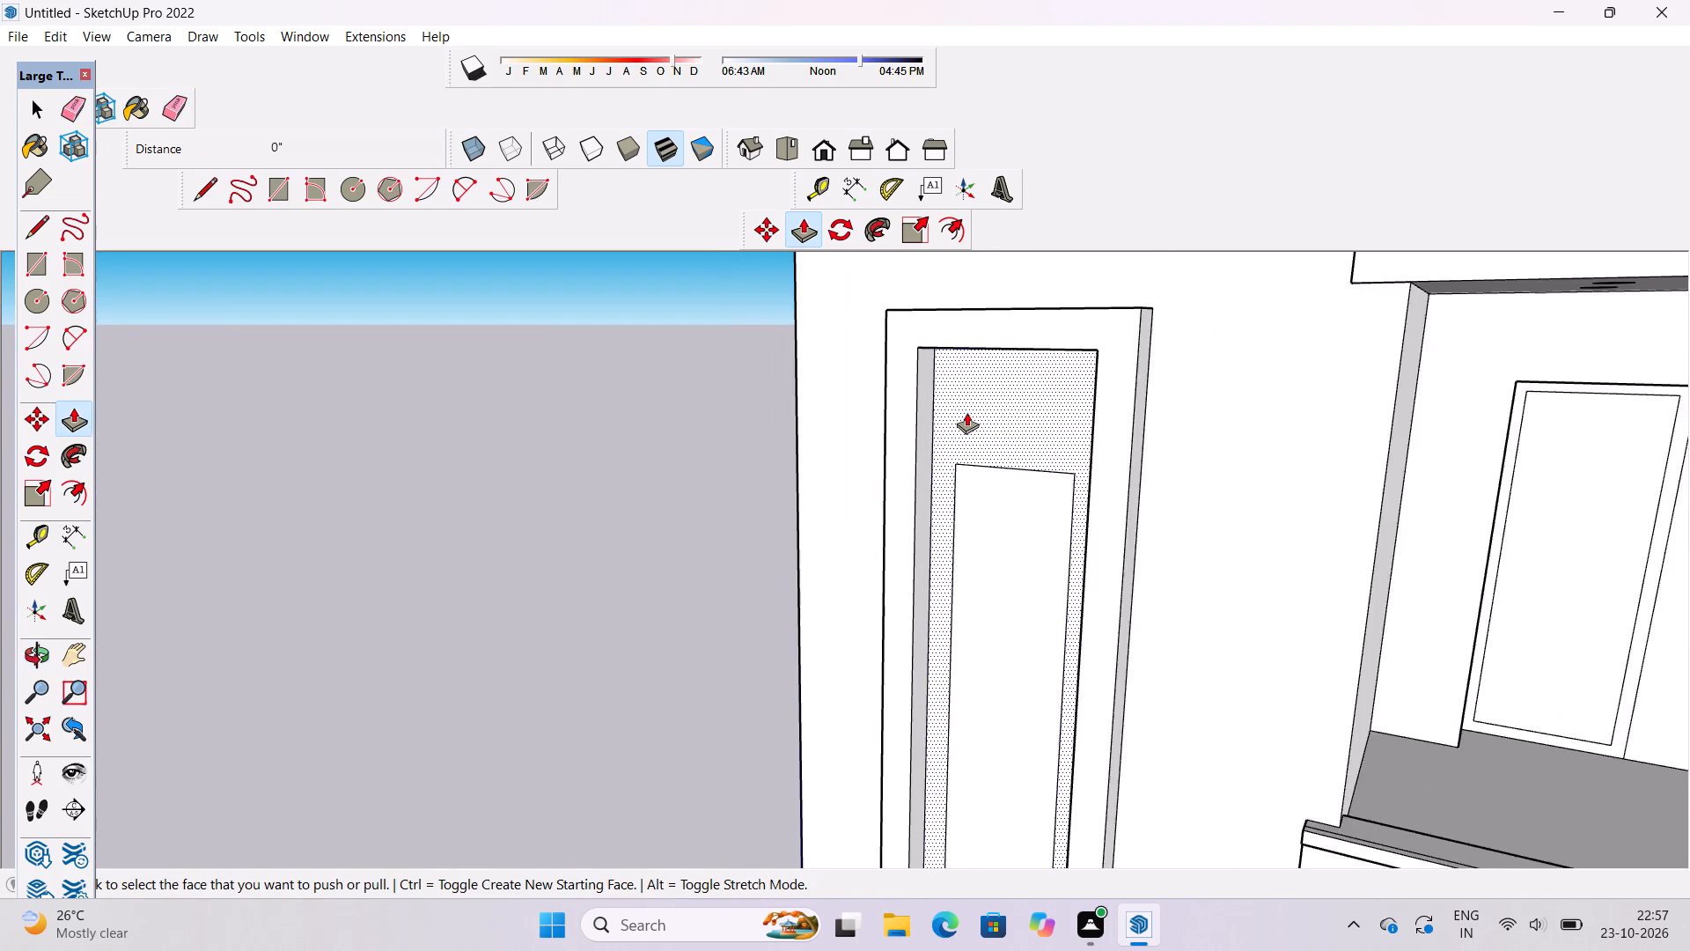
left_click(966, 412)
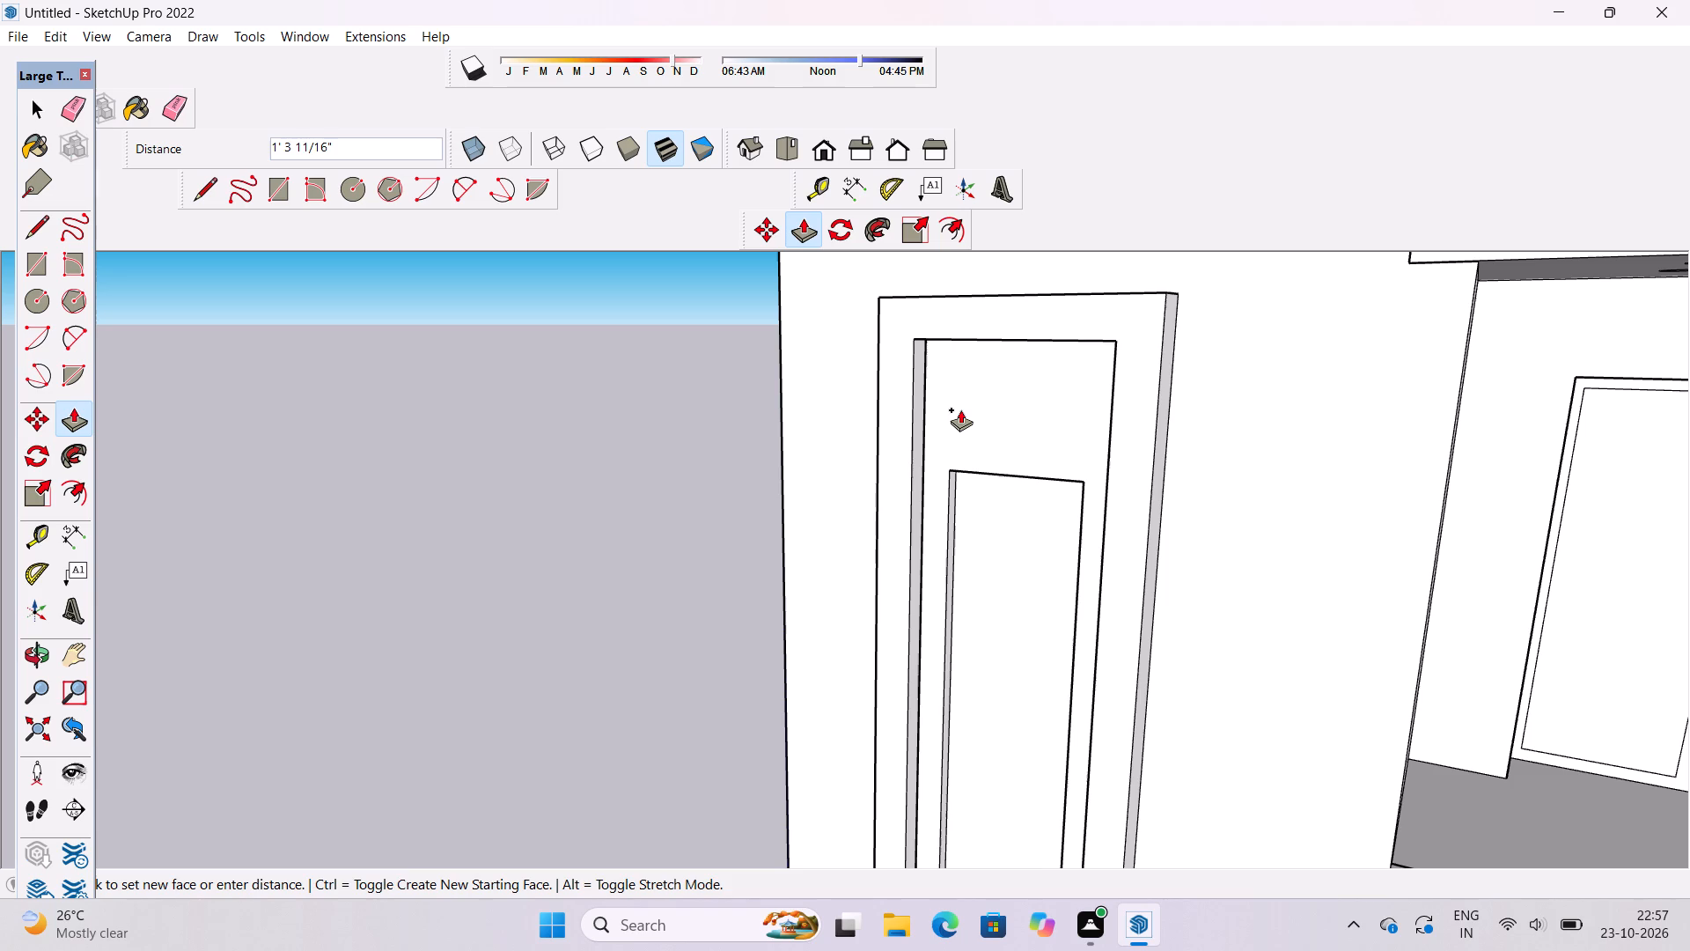
type("1'")
key("Return")
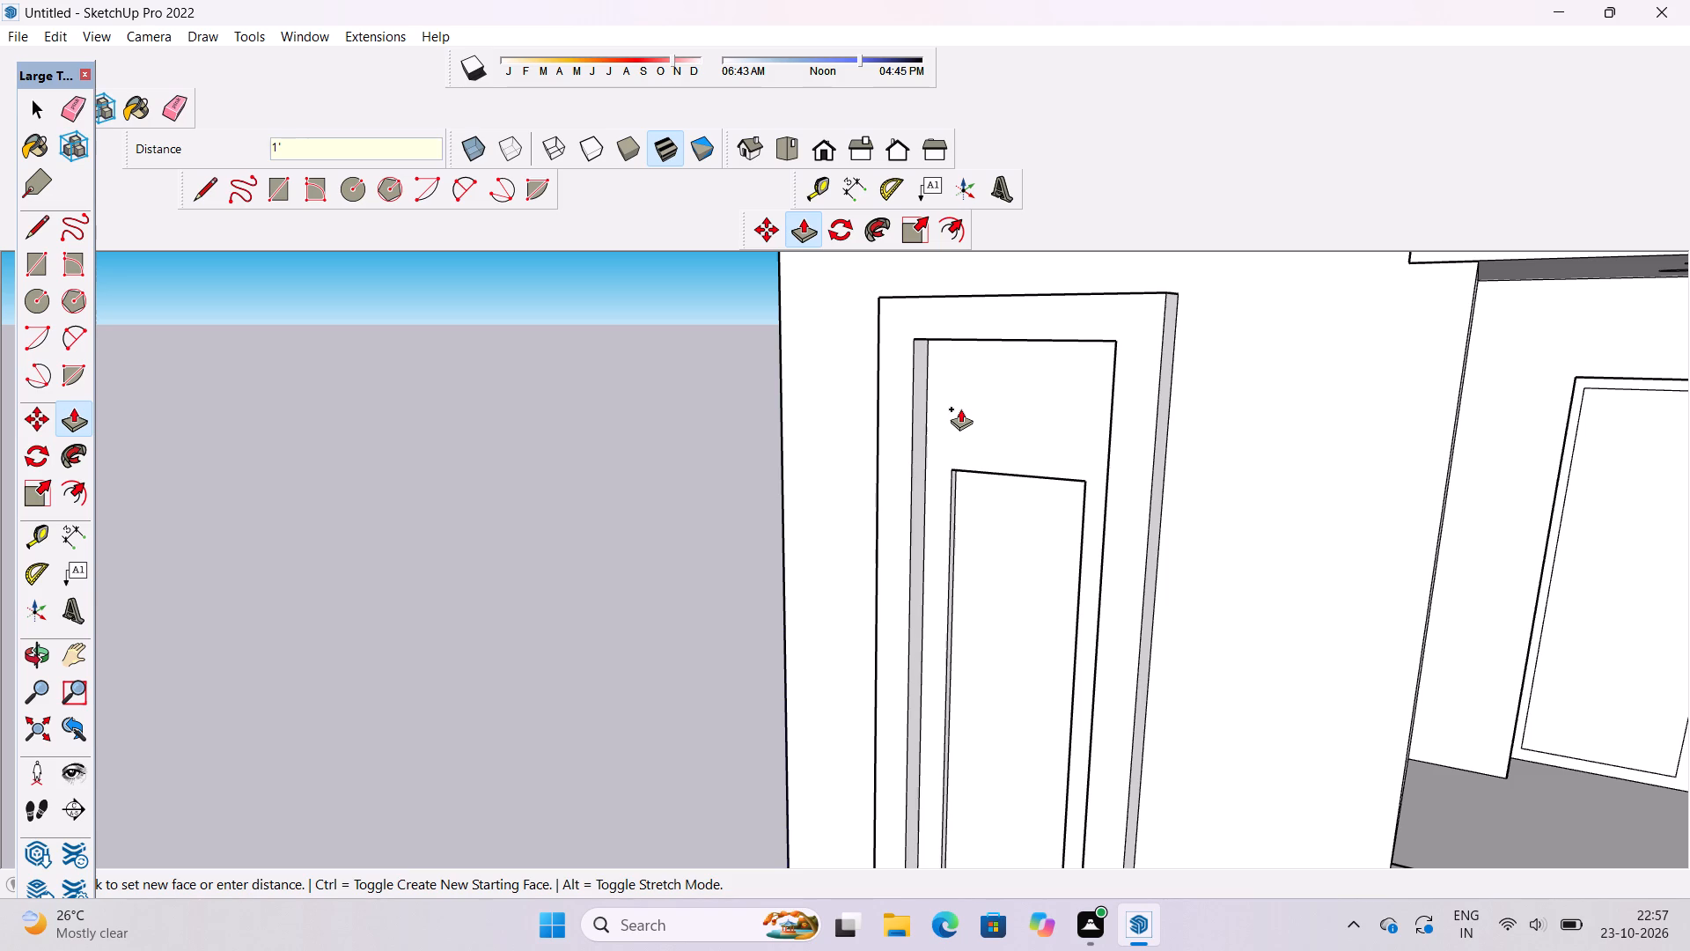
Examine the raised frame and the front of the building from the tower's upper wall down to ground level.
key("o")
scroll(959, 409, "down", 6)
left_click_drag(944, 489, 1056, 495)
left_click_drag(1004, 538, 995, 439, "shift")
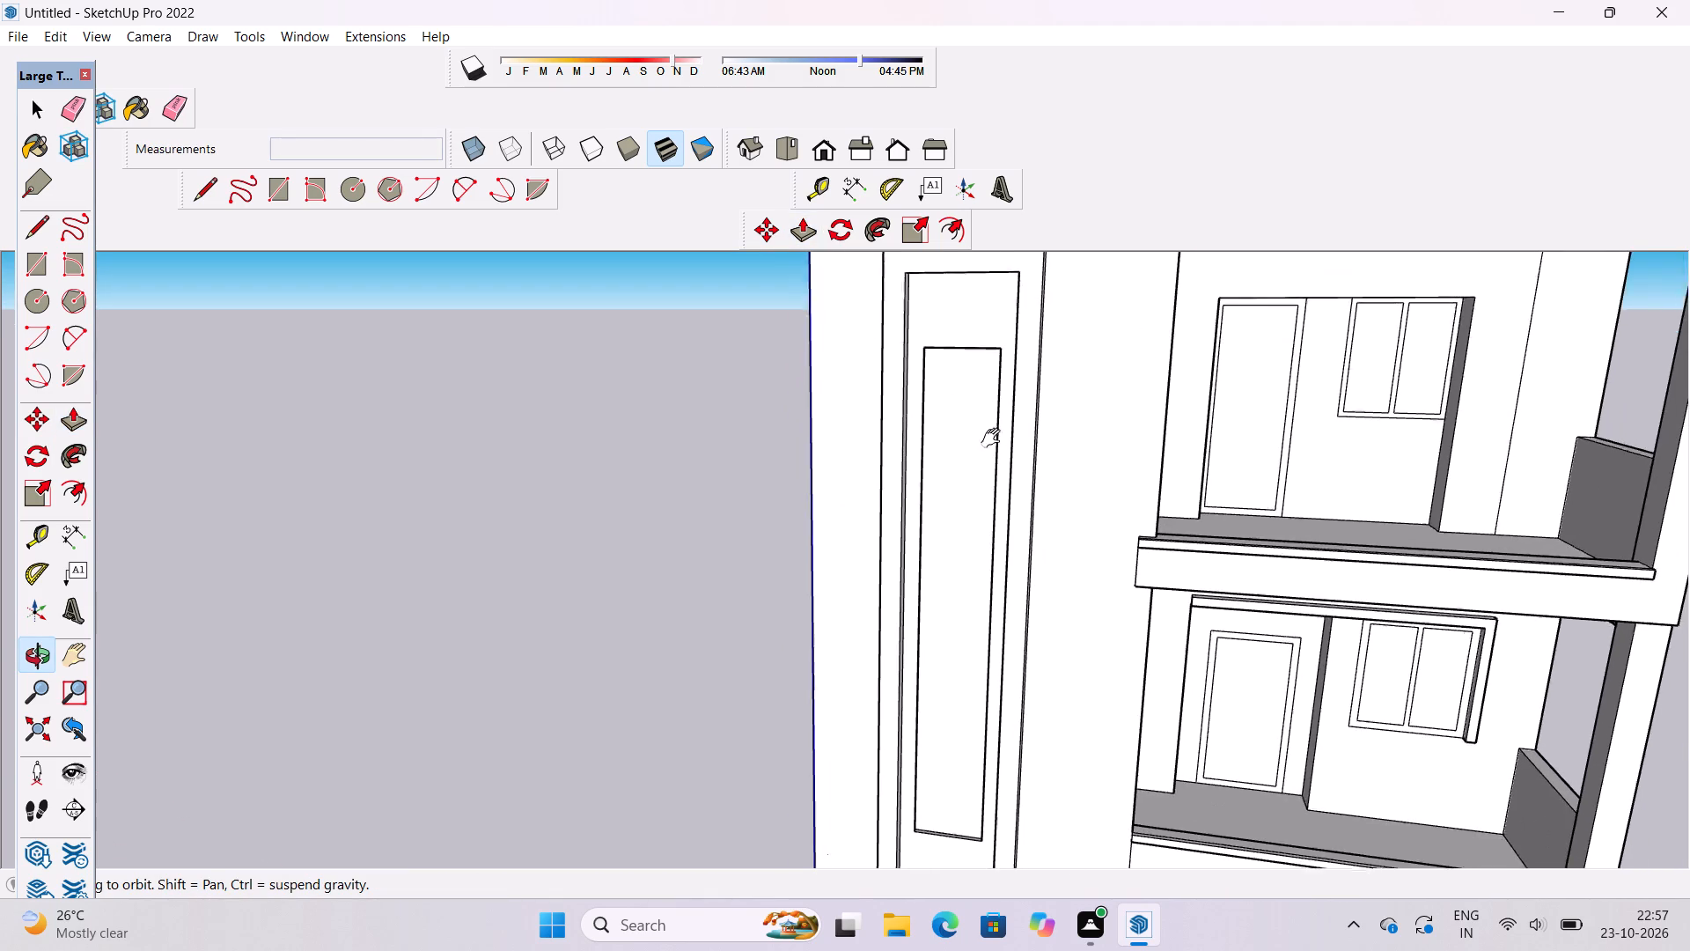
left_click_drag(995, 439, 995, 436, "shift")
scroll(983, 448, "down", 5)
left_click_drag(951, 546, 1002, 422)
left_click_drag(994, 507, 975, 394, "shift")
left_click_drag(981, 453, 903, 507)
scroll(954, 463, "down", 6)
left_click_drag(895, 514, 1024, 576)
scroll(932, 619, "up", 3)
left_click_drag(930, 621, 924, 566, "shift")
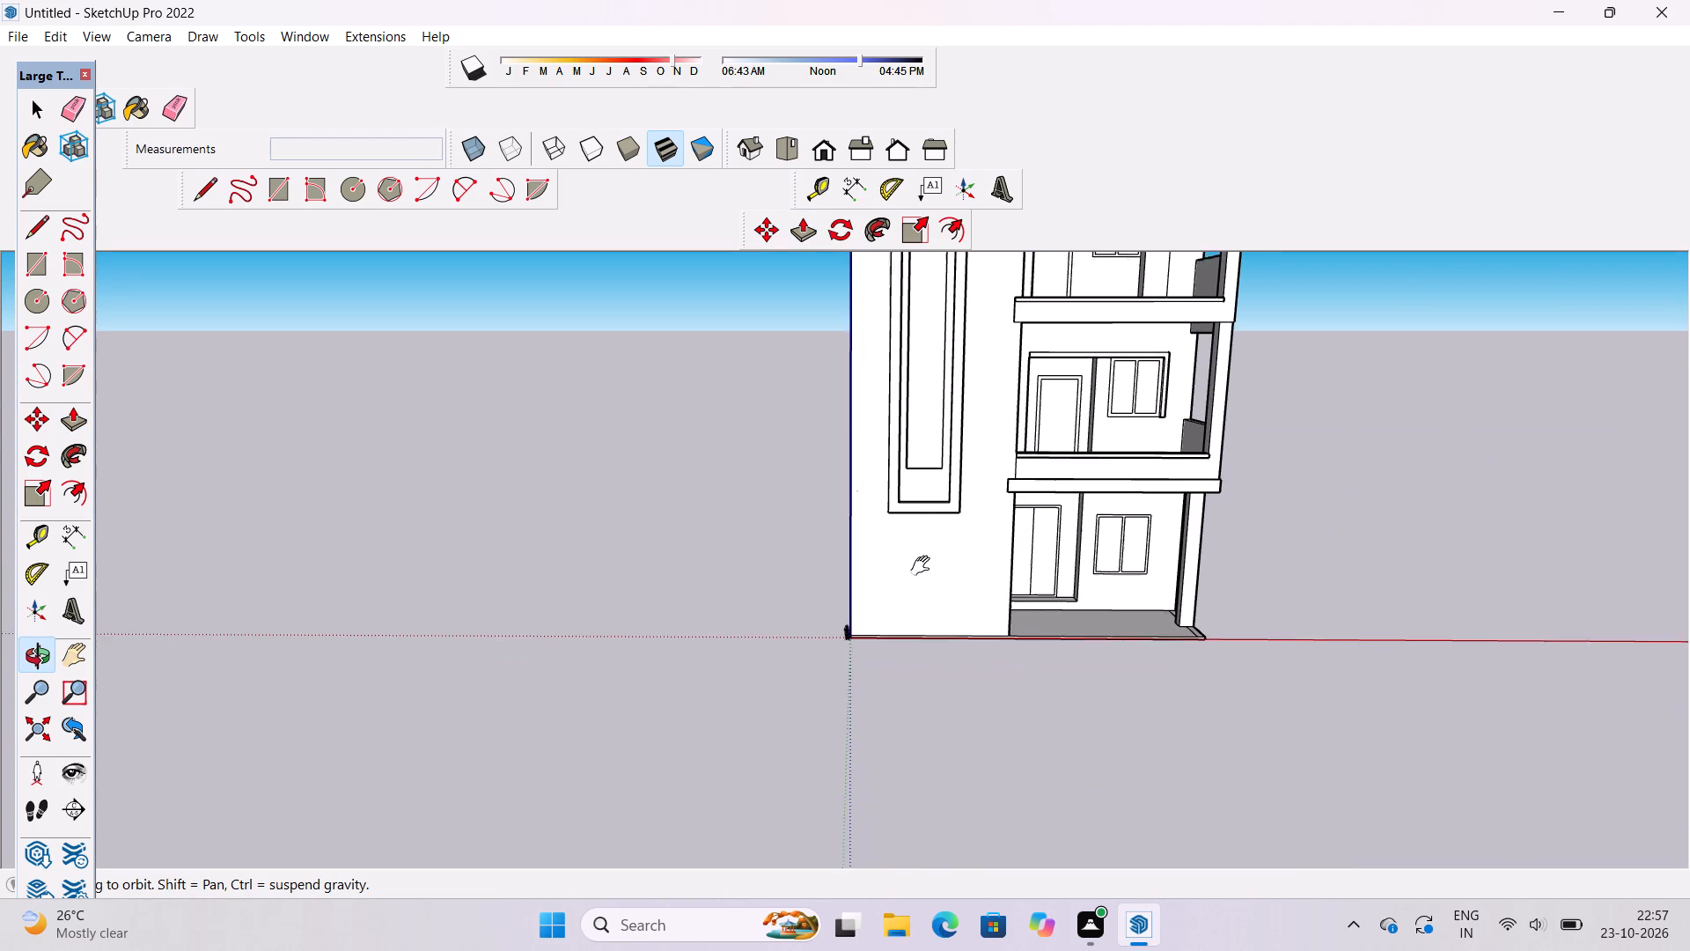
left_click_drag(924, 566, 924, 565, "shift")
scroll(921, 568, "down", 1)
left_click_drag(914, 597, 920, 534, "shift")
left_click_drag(920, 534, 924, 613, "shift")
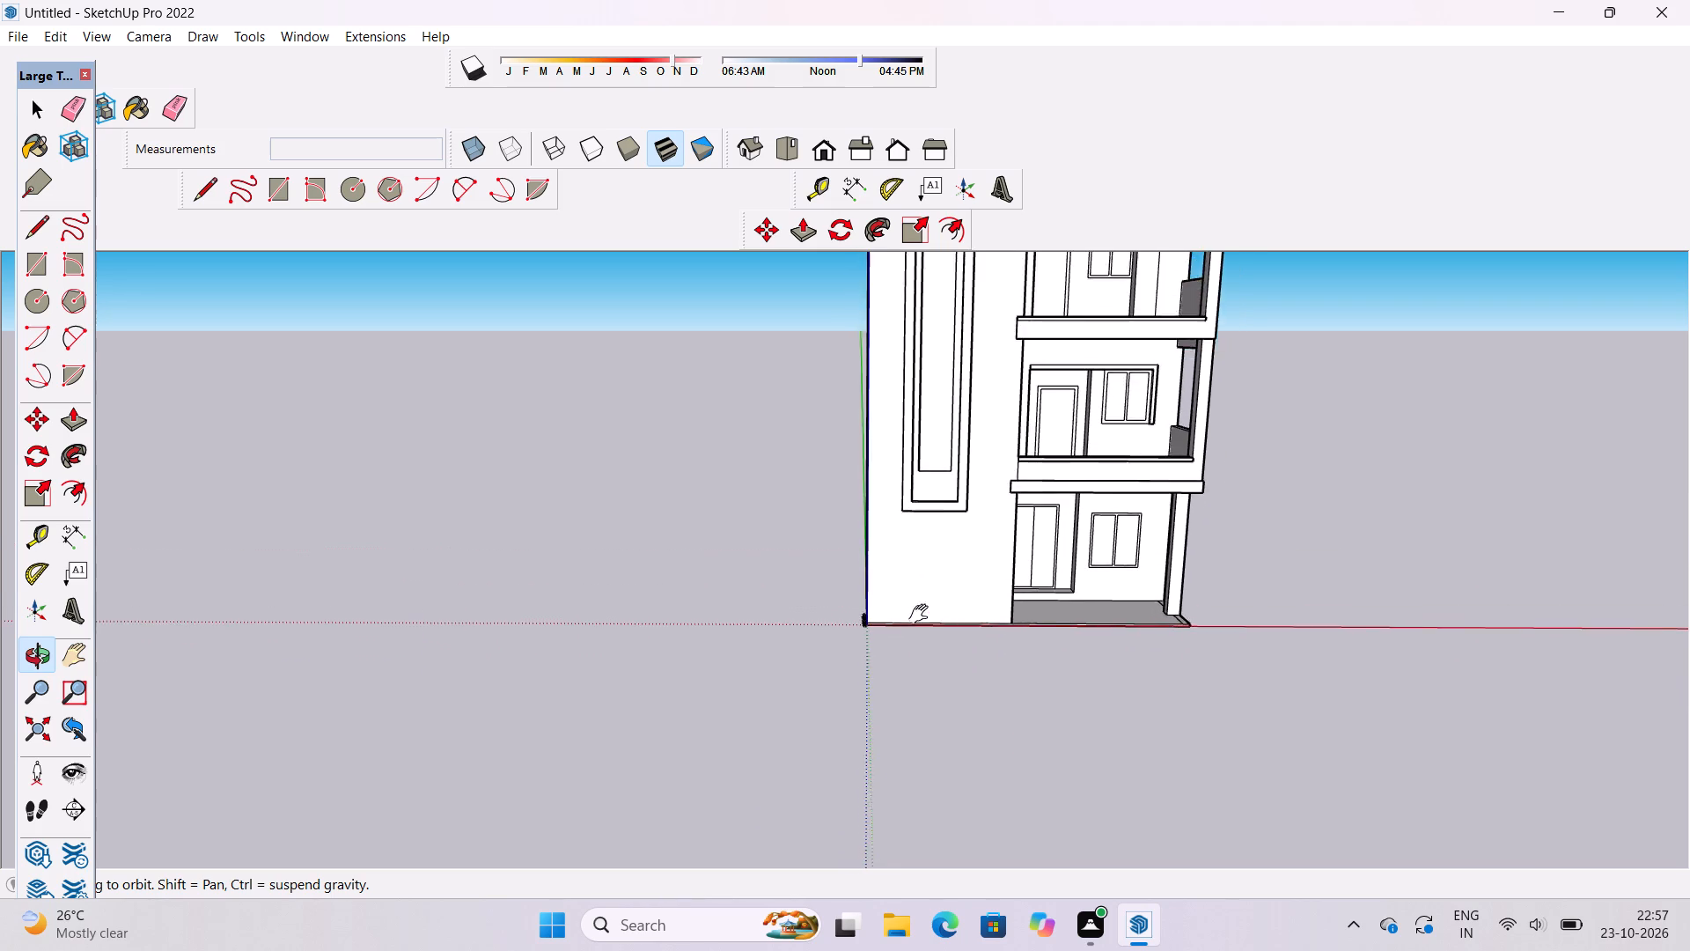
left_click_drag(922, 616, 922, 539)
Erase the horizontal edge running along the base of the tower's front wall.
scroll(922, 557, "up", 5)
left_click_drag(922, 557, 899, 565, "shift")
left_click_drag(901, 592, 892, 511, "shift")
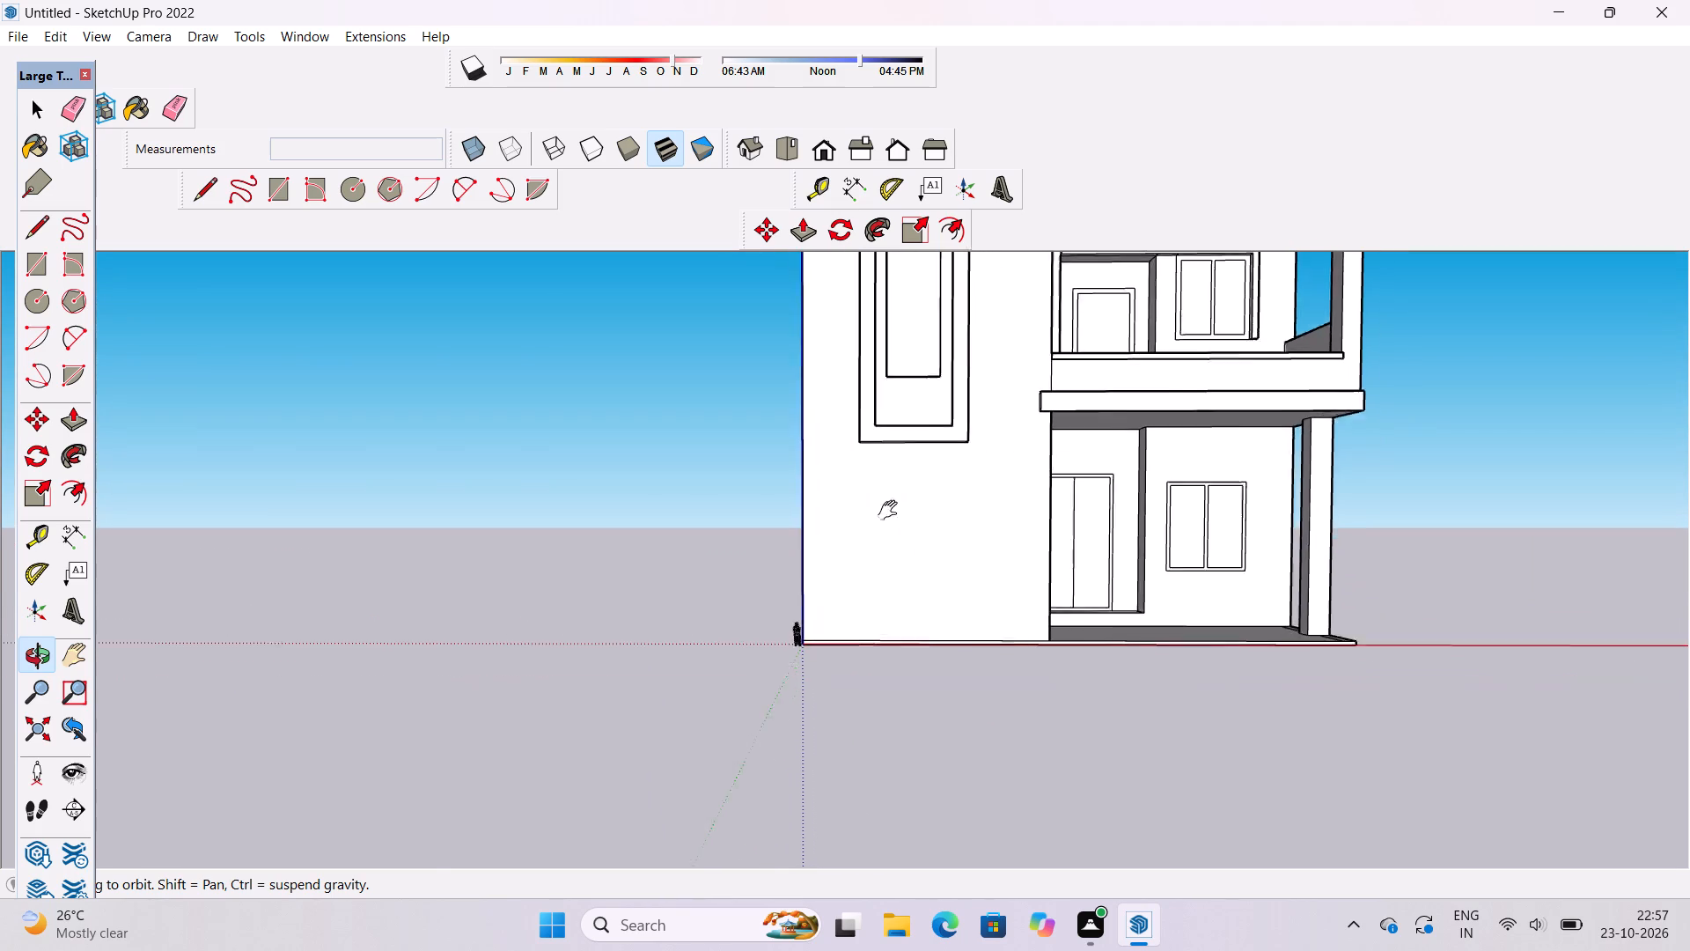
left_click_drag(892, 511, 889, 491, "shift")
scroll(914, 614, "up", 4)
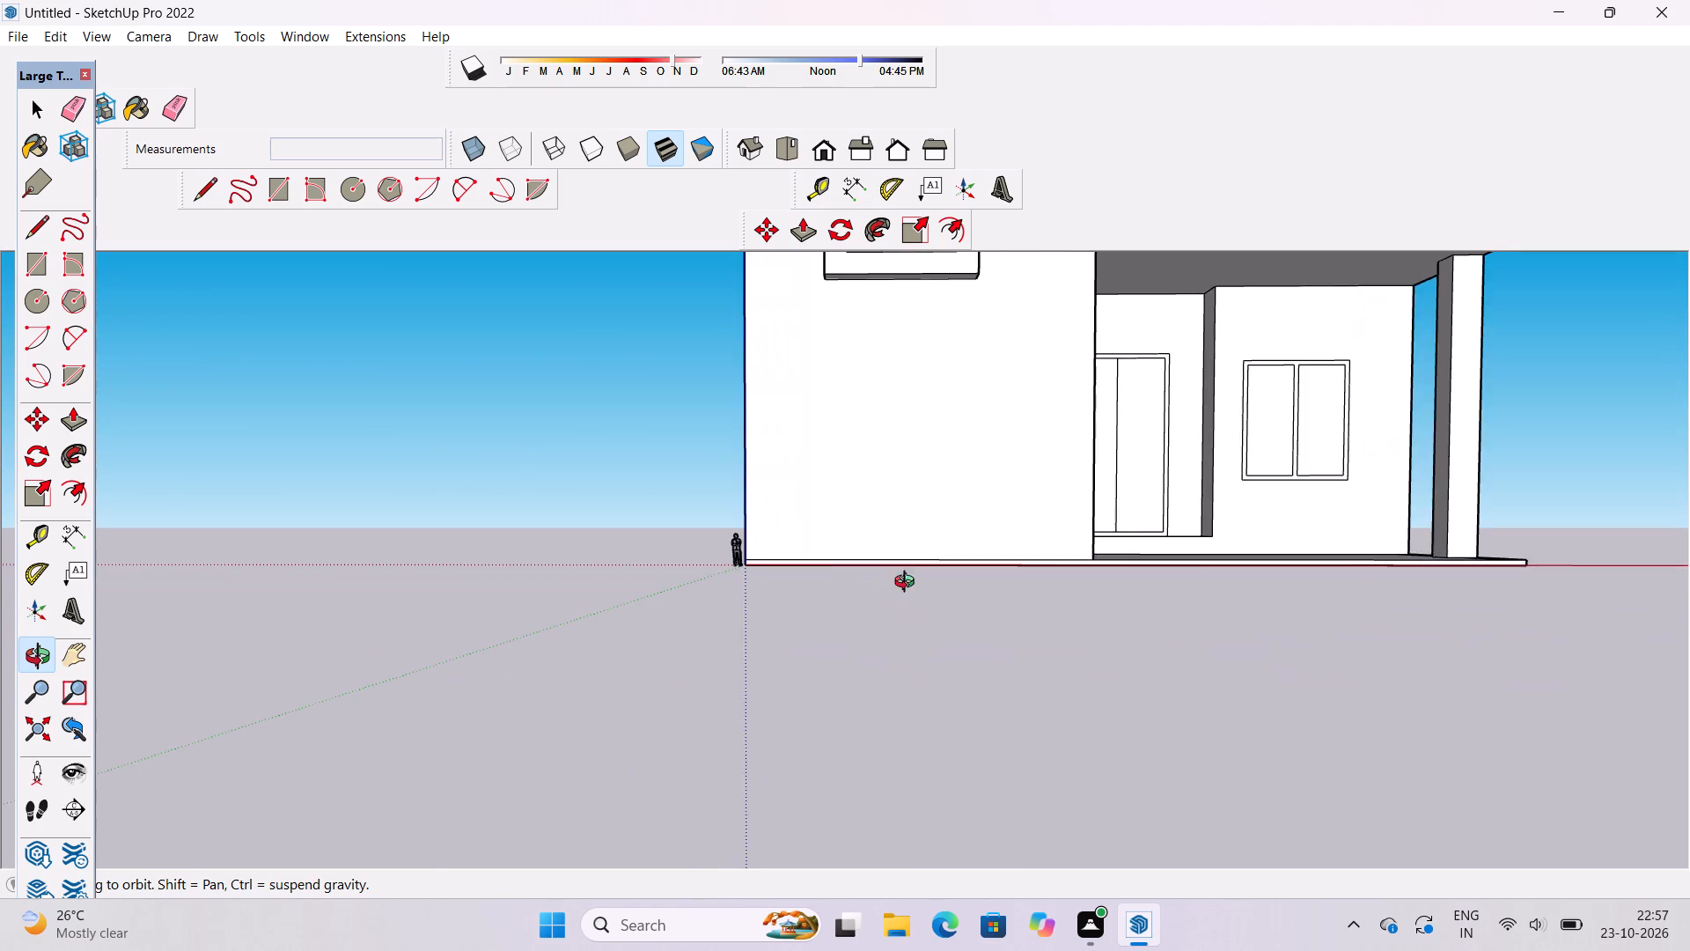
left_click_drag(872, 556, 841, 628, "shift")
scroll(867, 654, "up", 4, "shift")
left_click(868, 640, "shift")
left_click_drag(868, 641, 851, 643, "shift")
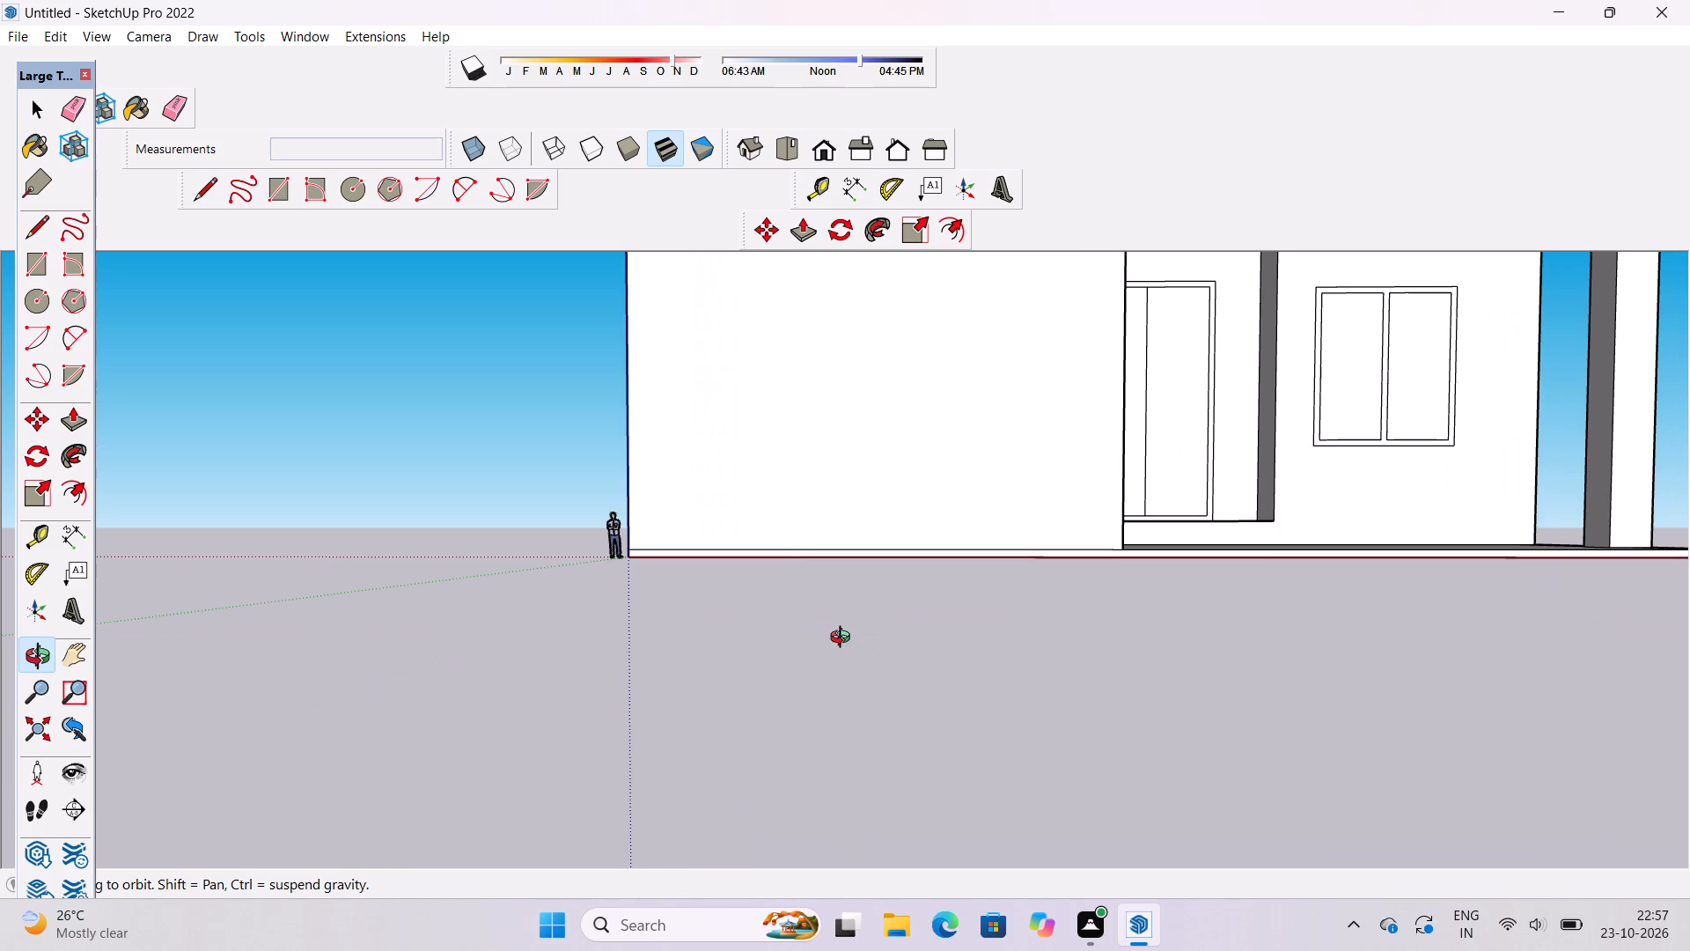
key("e")
scroll(1104, 563, "up", 5)
scroll(860, 554, "up", 6)
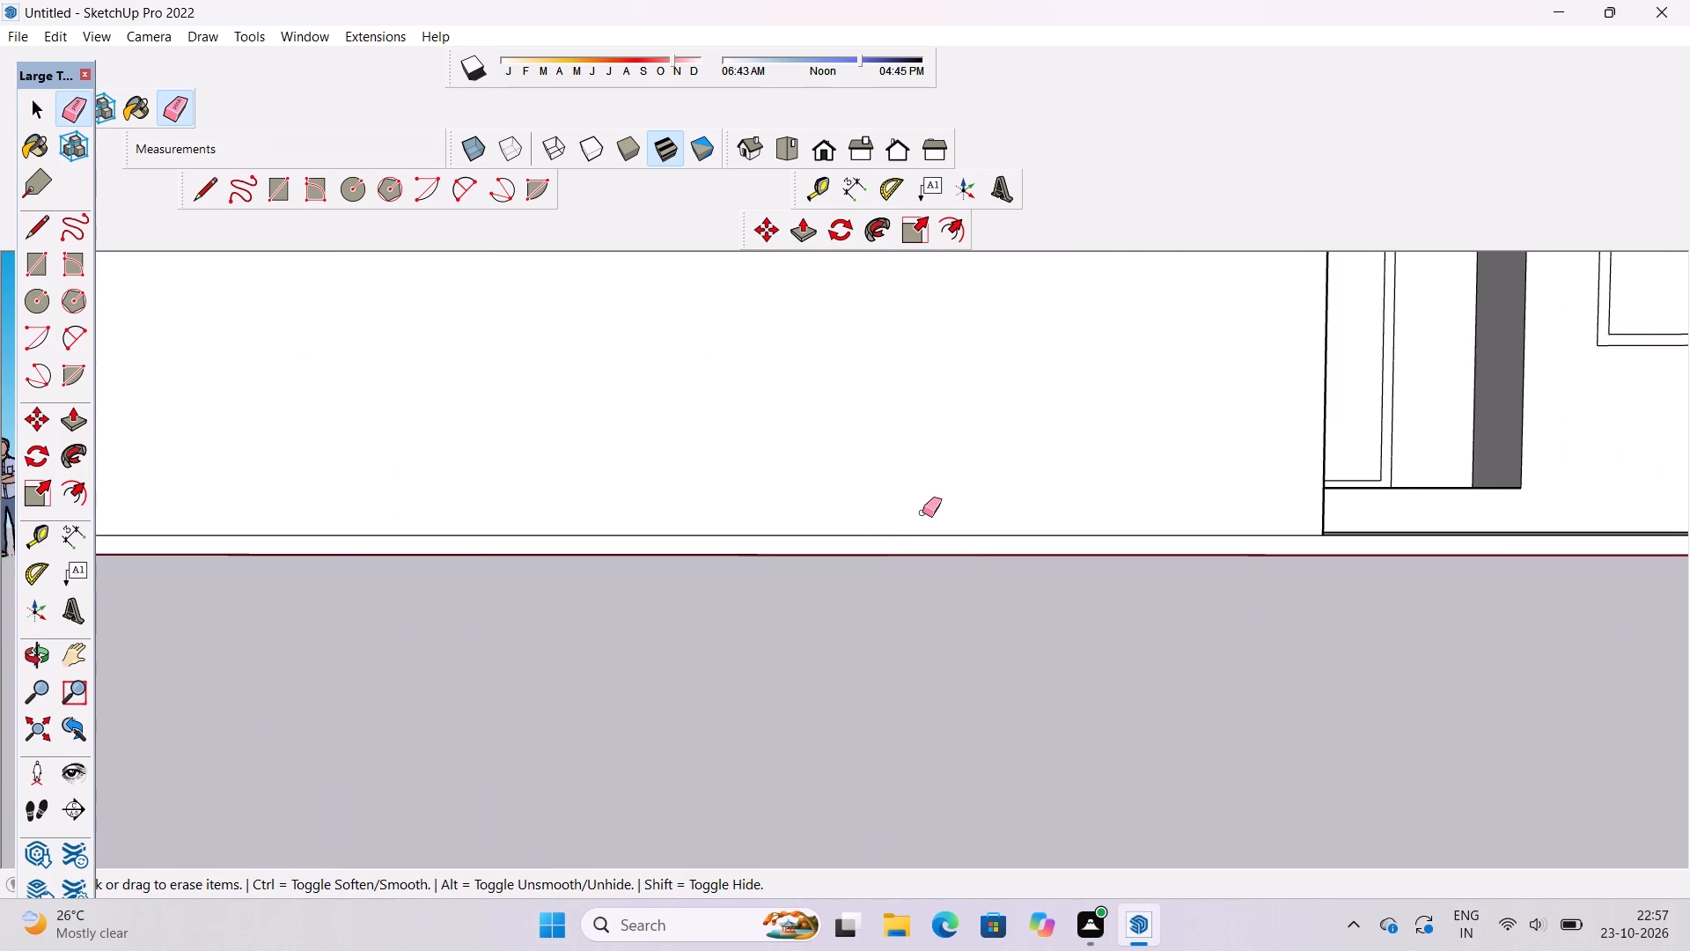
left_click_drag(922, 512, 924, 546)
scroll(792, 517, "down", 7)
scroll(792, 517, "up", 2)
scroll(789, 512, "down", 10)
Draw a 1' vertical line from the tower front's lower right corner down to the base edge beside the porch slab.
key("l")
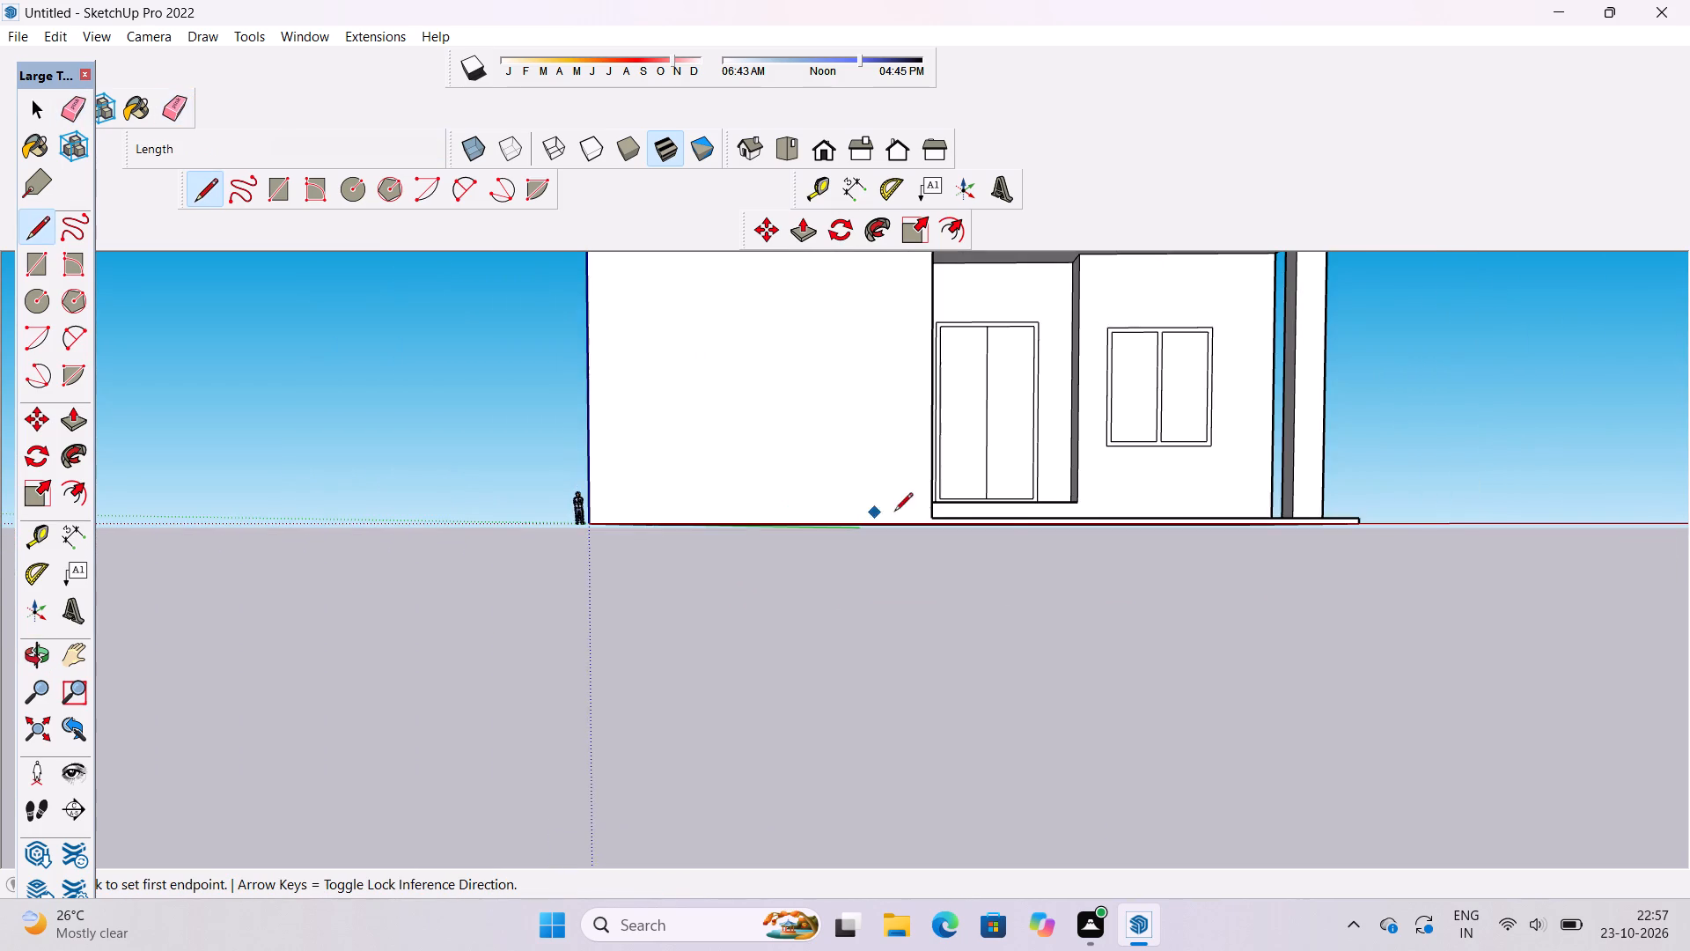
scroll(1007, 540, "up", 5)
scroll(922, 561, "up", 5)
scroll(713, 417, "up", 6)
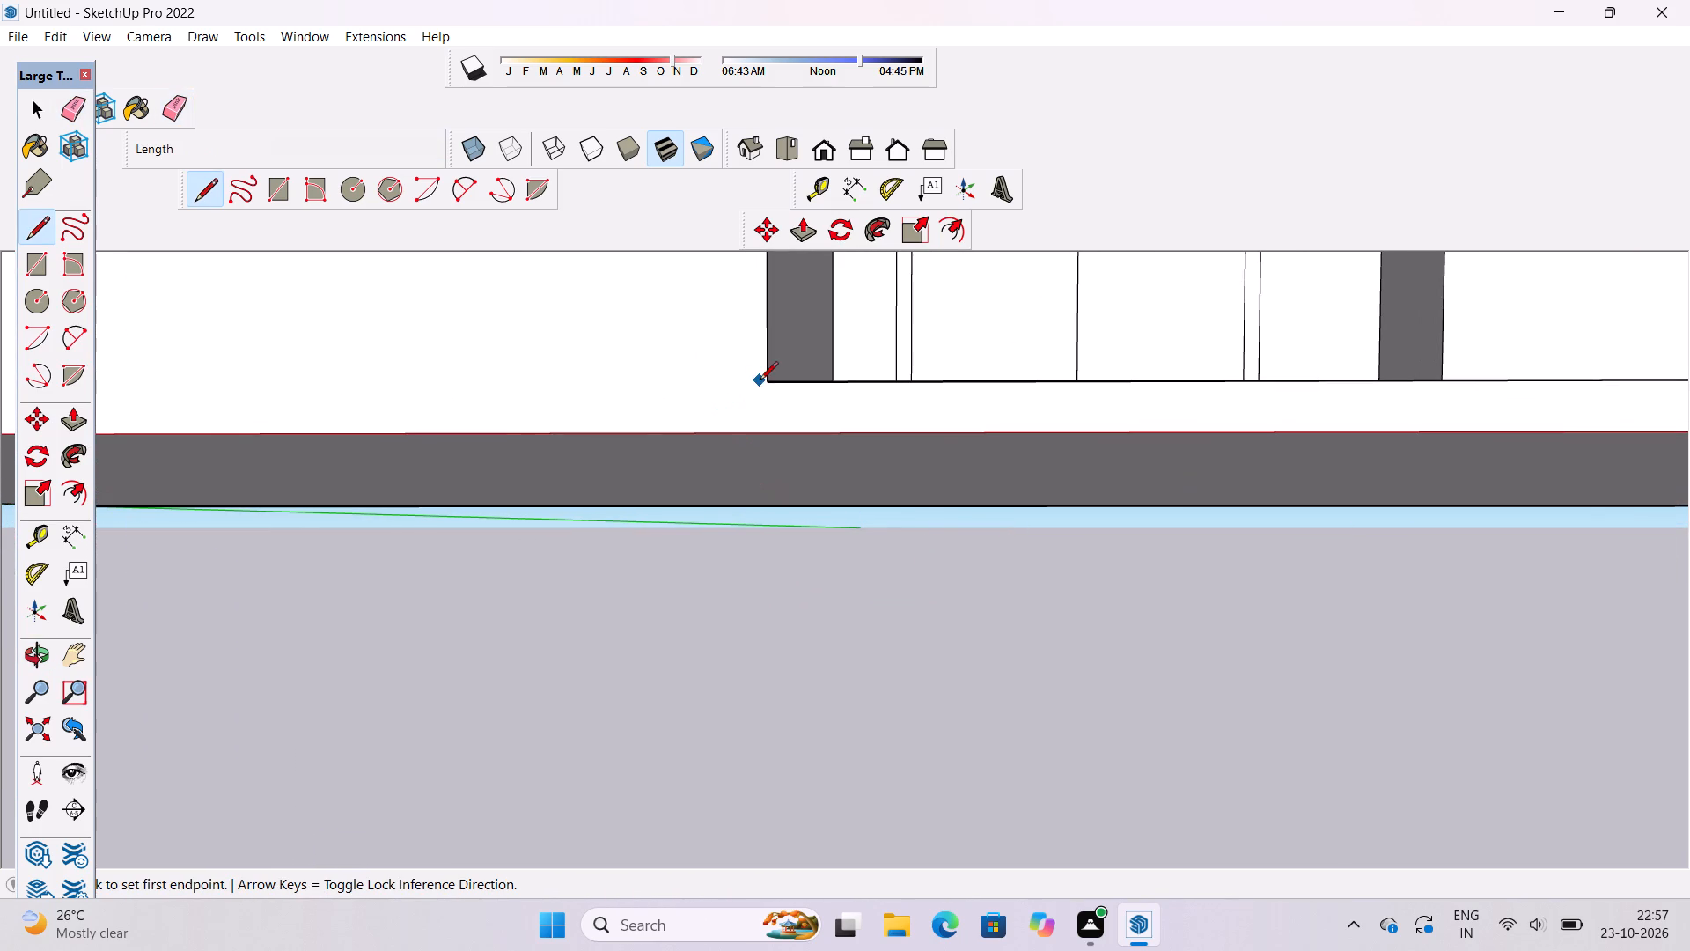
left_click(763, 383)
left_click(766, 438)
key("space")
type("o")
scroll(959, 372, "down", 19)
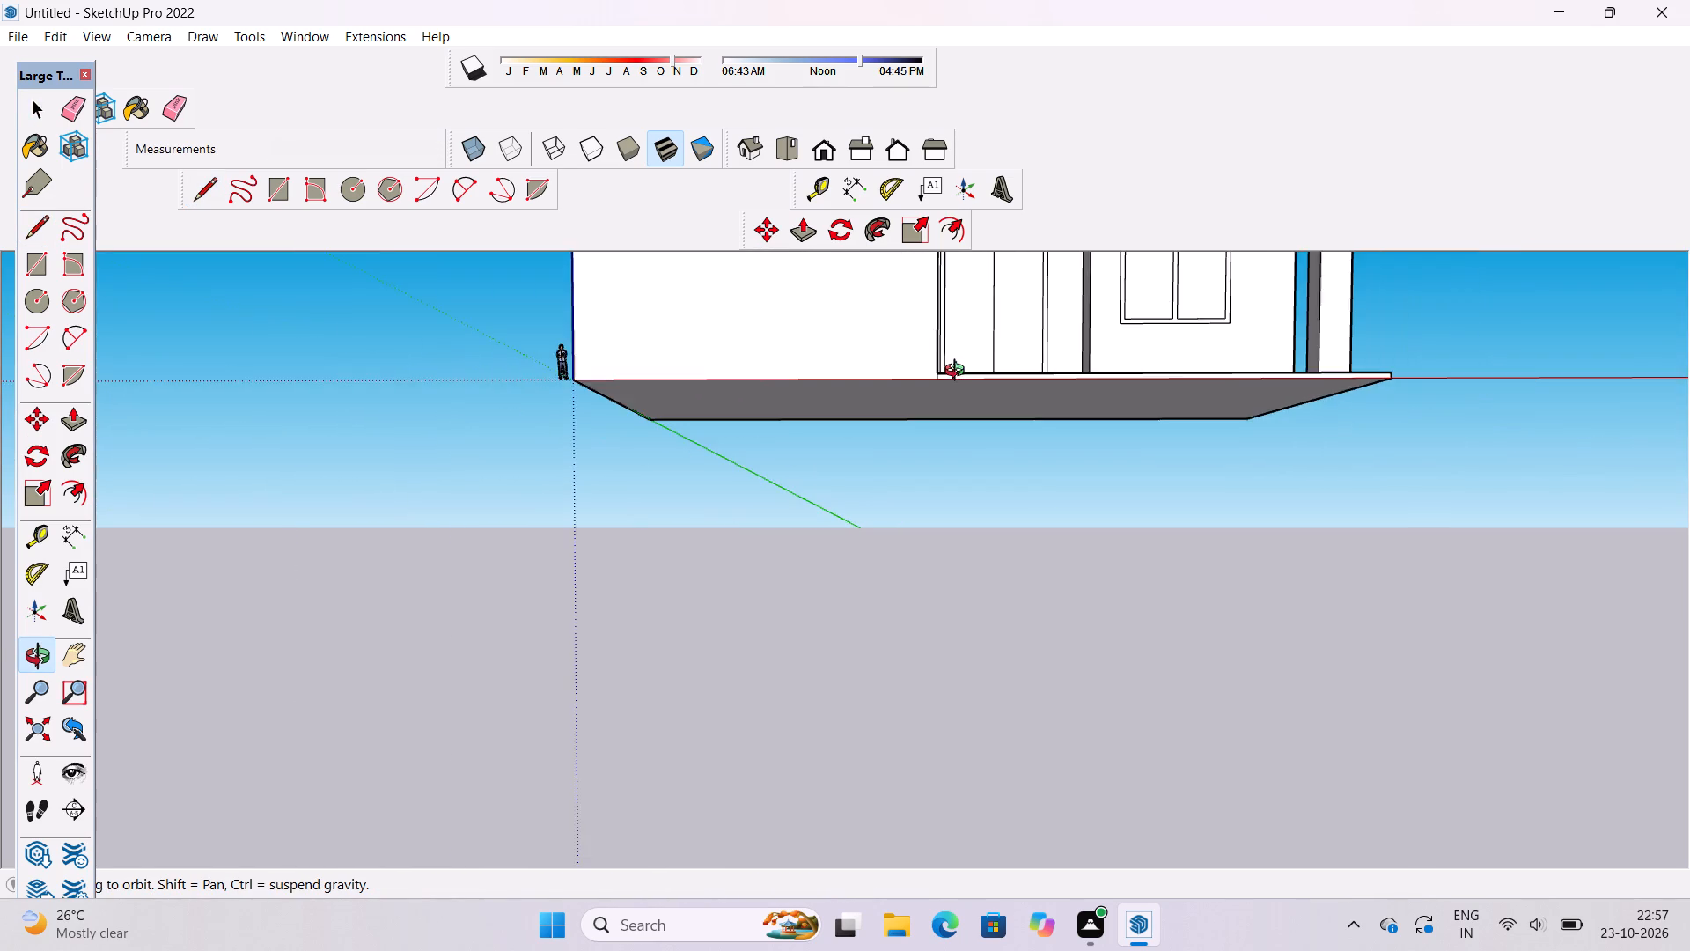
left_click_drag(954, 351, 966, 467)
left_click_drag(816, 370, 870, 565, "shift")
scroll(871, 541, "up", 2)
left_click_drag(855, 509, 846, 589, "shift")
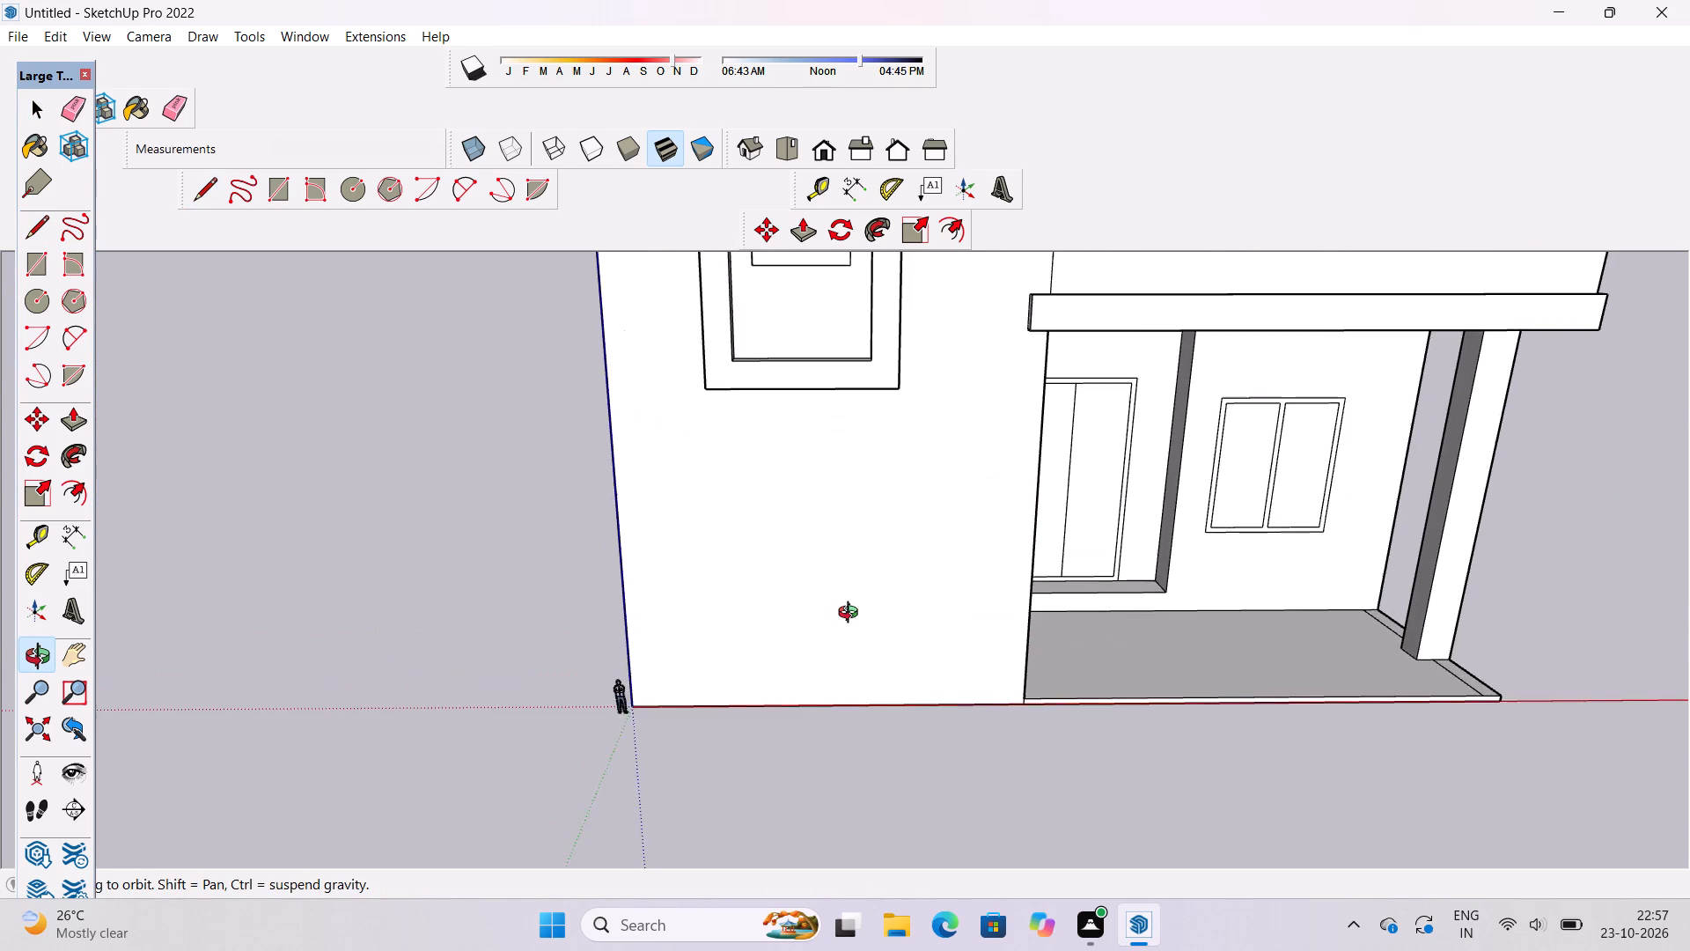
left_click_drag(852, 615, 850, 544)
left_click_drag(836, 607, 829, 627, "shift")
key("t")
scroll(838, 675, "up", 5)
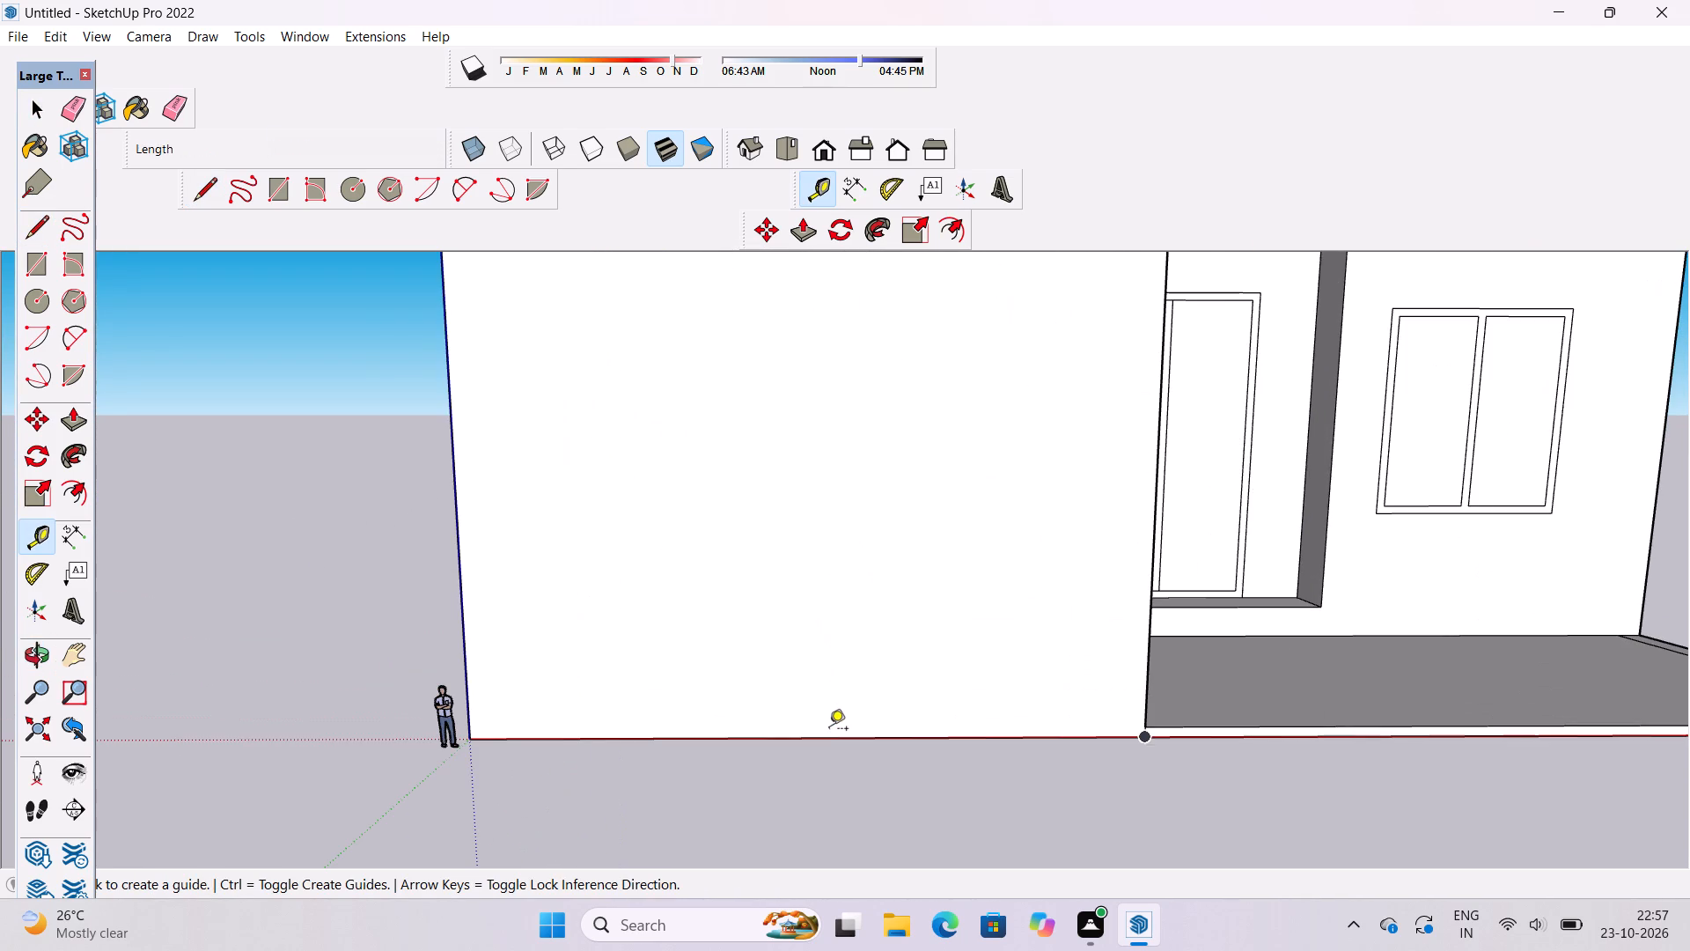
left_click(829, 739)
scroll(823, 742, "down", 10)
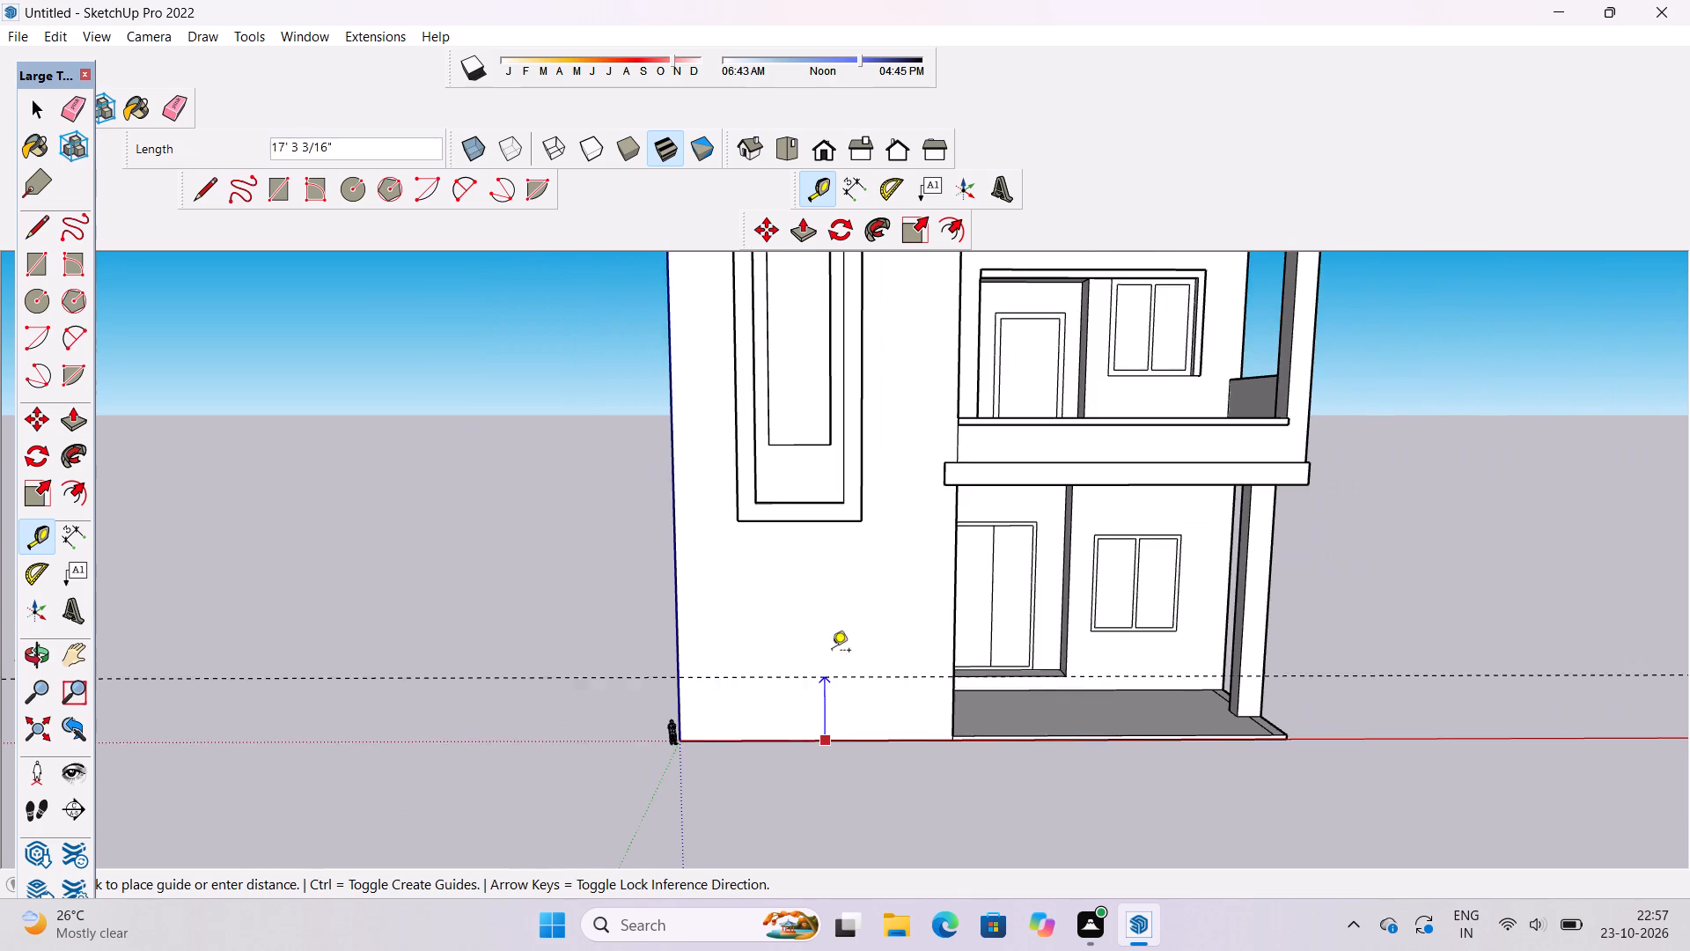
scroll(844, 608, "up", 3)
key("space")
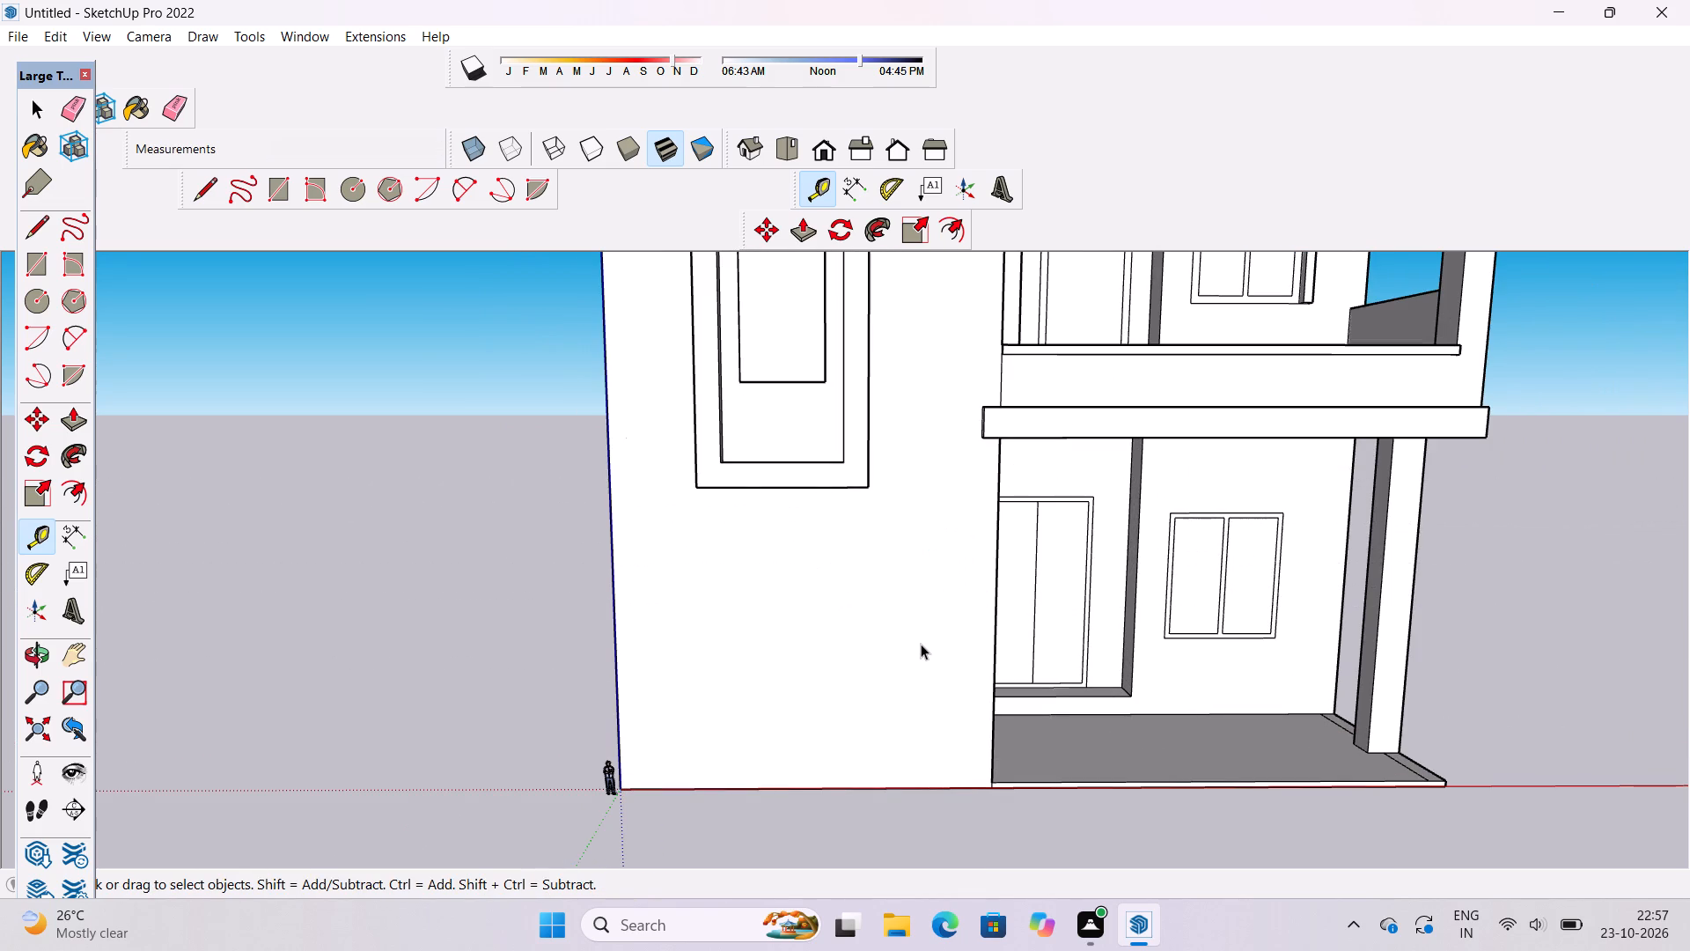
Place a horizontal Tape Measure guide 45' above the porch slab's front top edge, across the tower's front wall.
key("t")
scroll(927, 782, "up", 14)
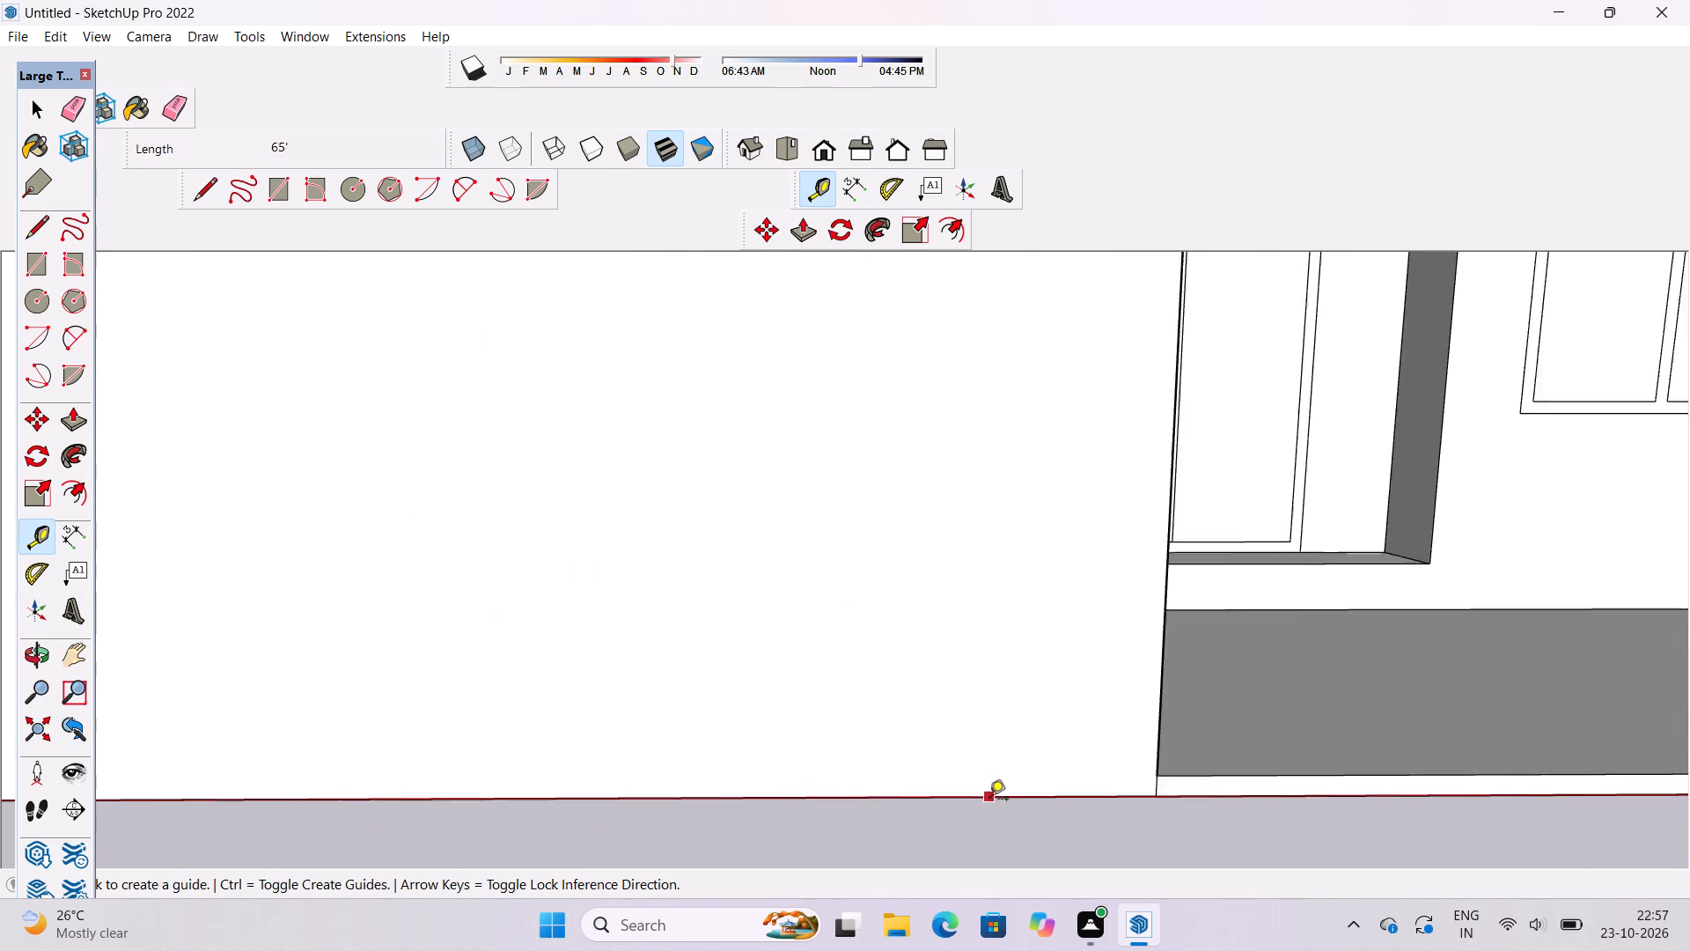
scroll(989, 800, "up", 2)
scroll(1060, 776, "up", 12)
scroll(1047, 713, "down", 12)
scroll(1173, 753, "down", 5)
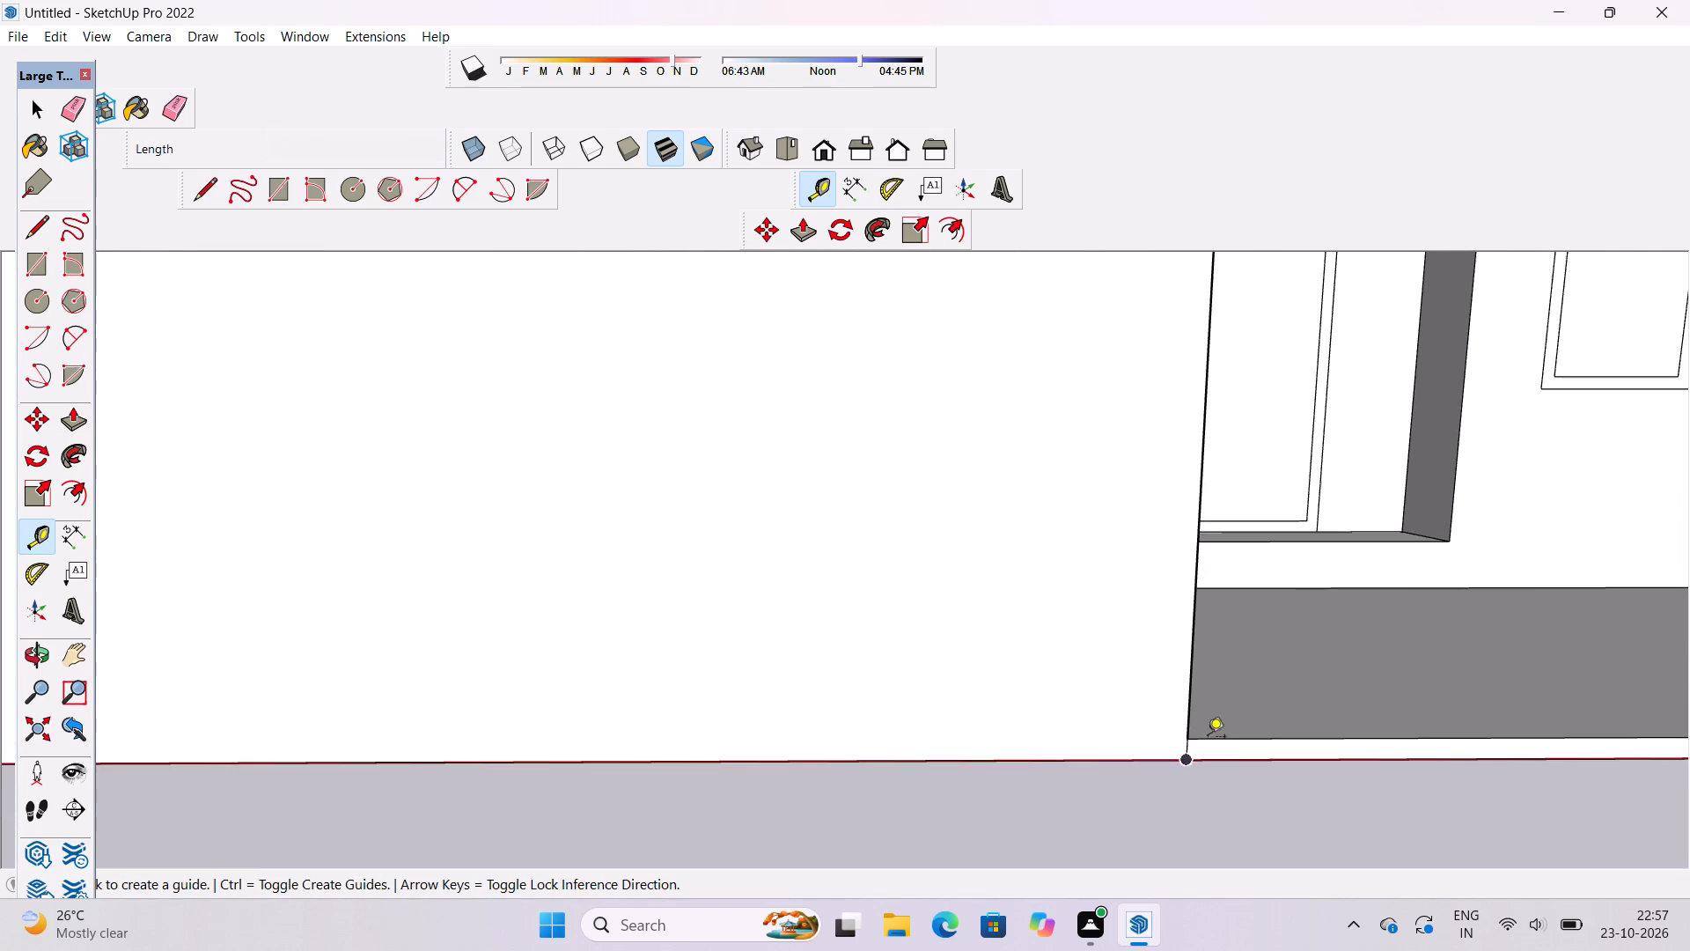
left_click(1220, 741)
scroll(1220, 741, "down", 7)
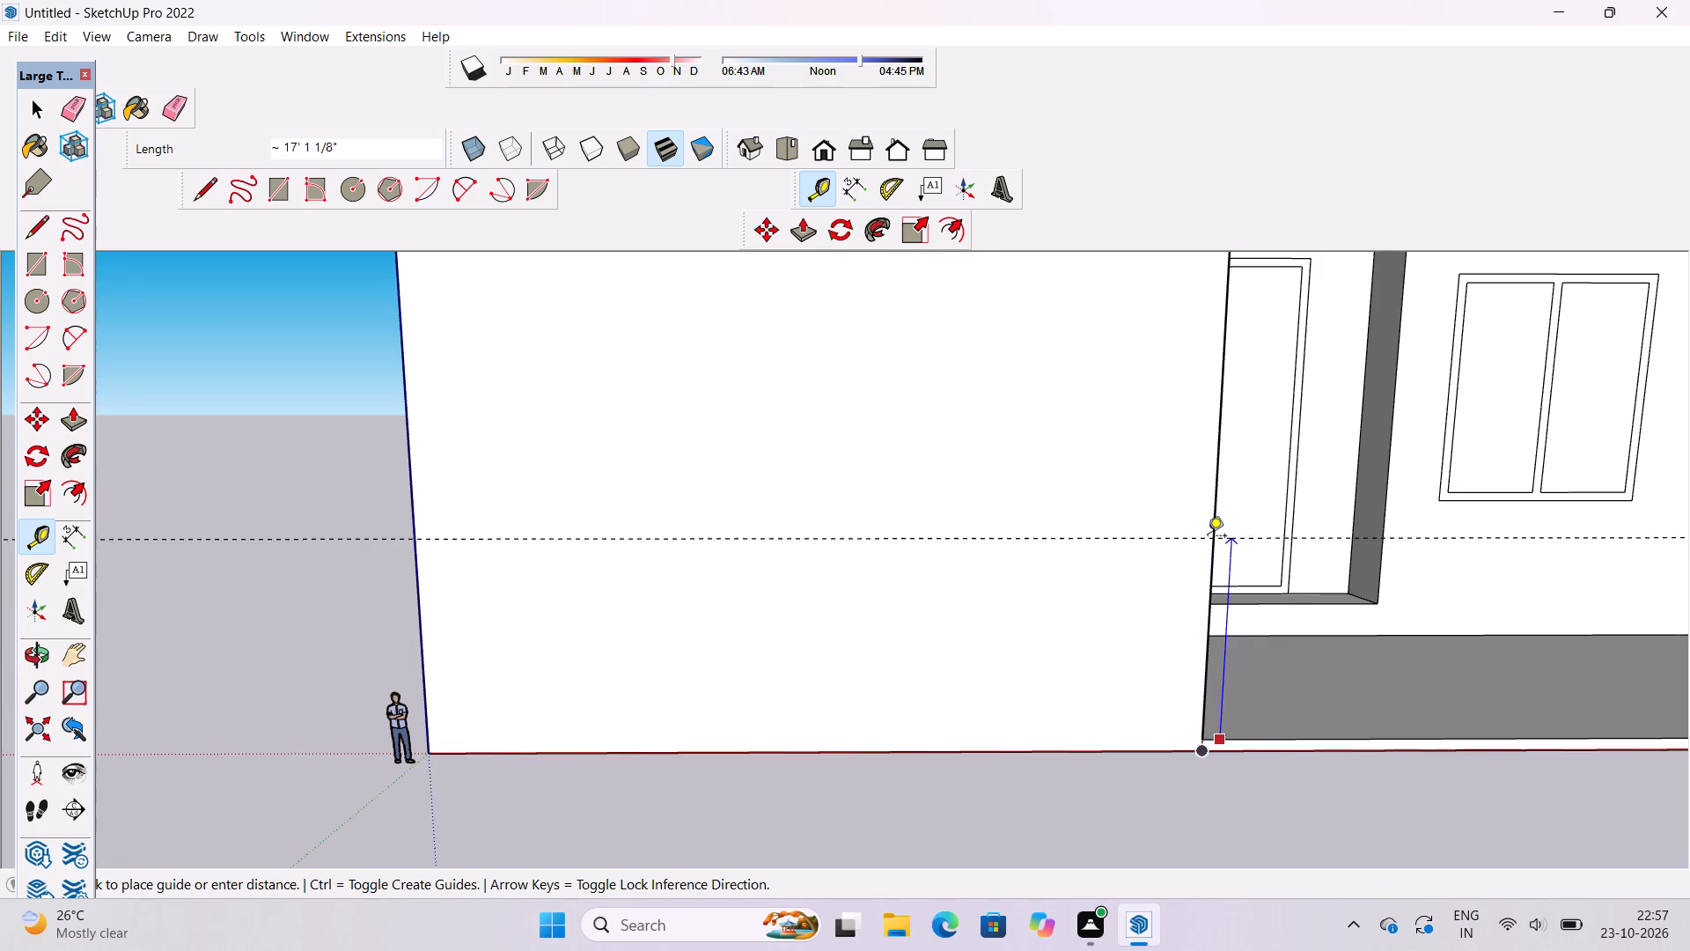
scroll(1209, 537, "down", 6)
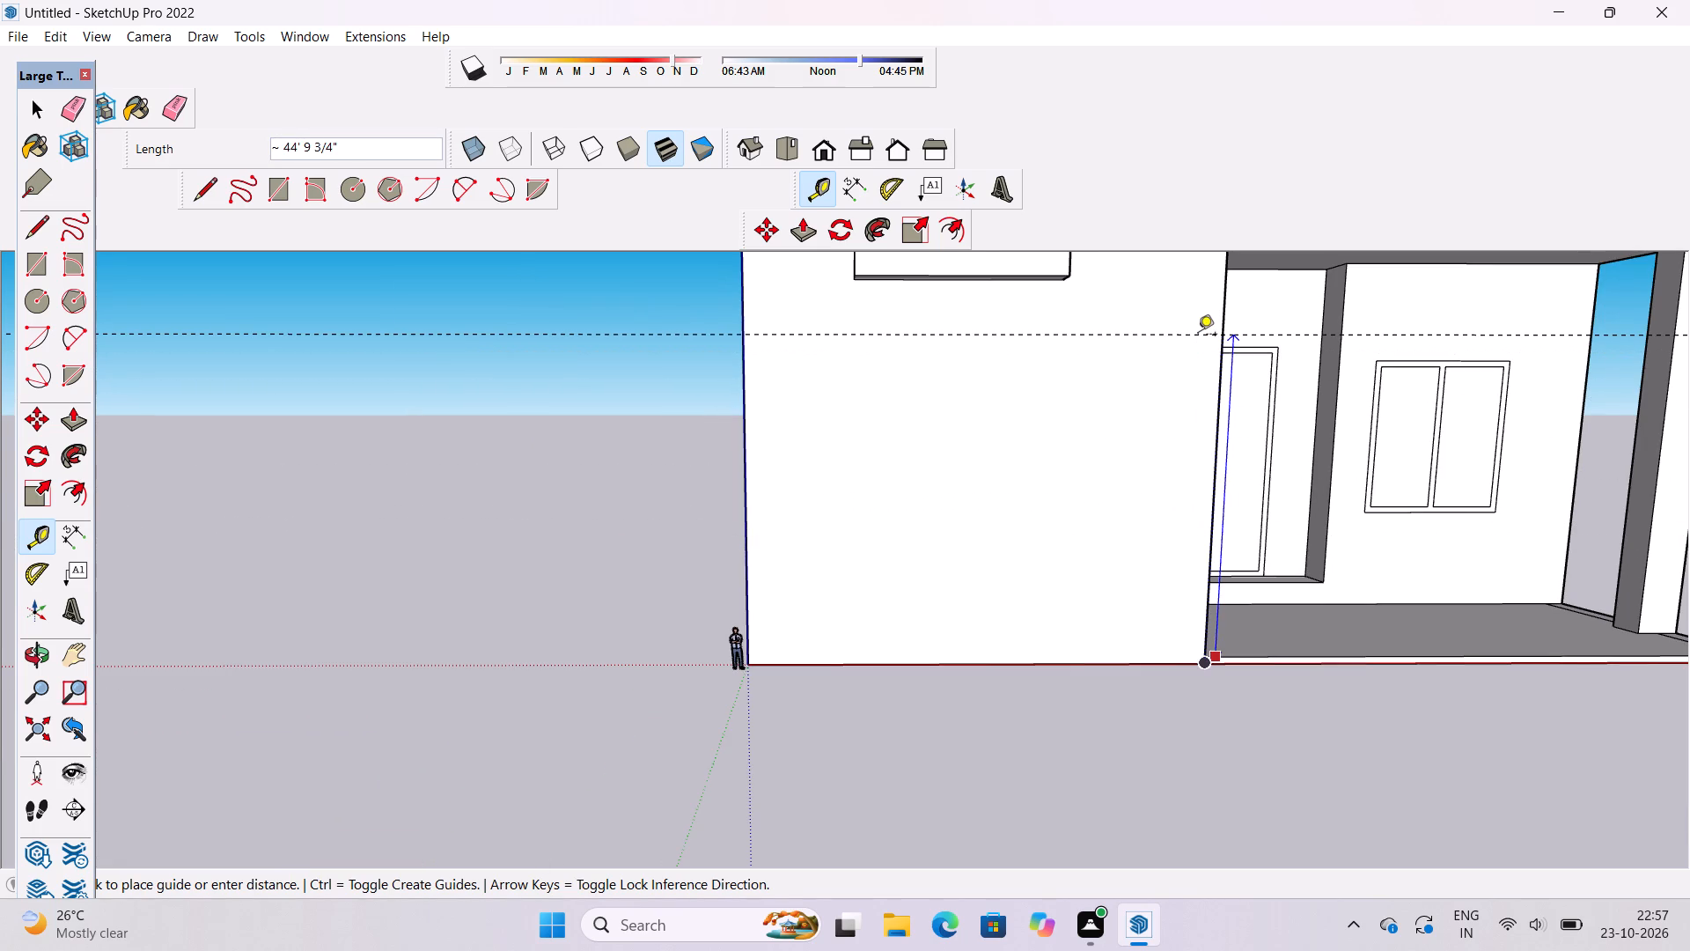
type("45'")
key("Return")
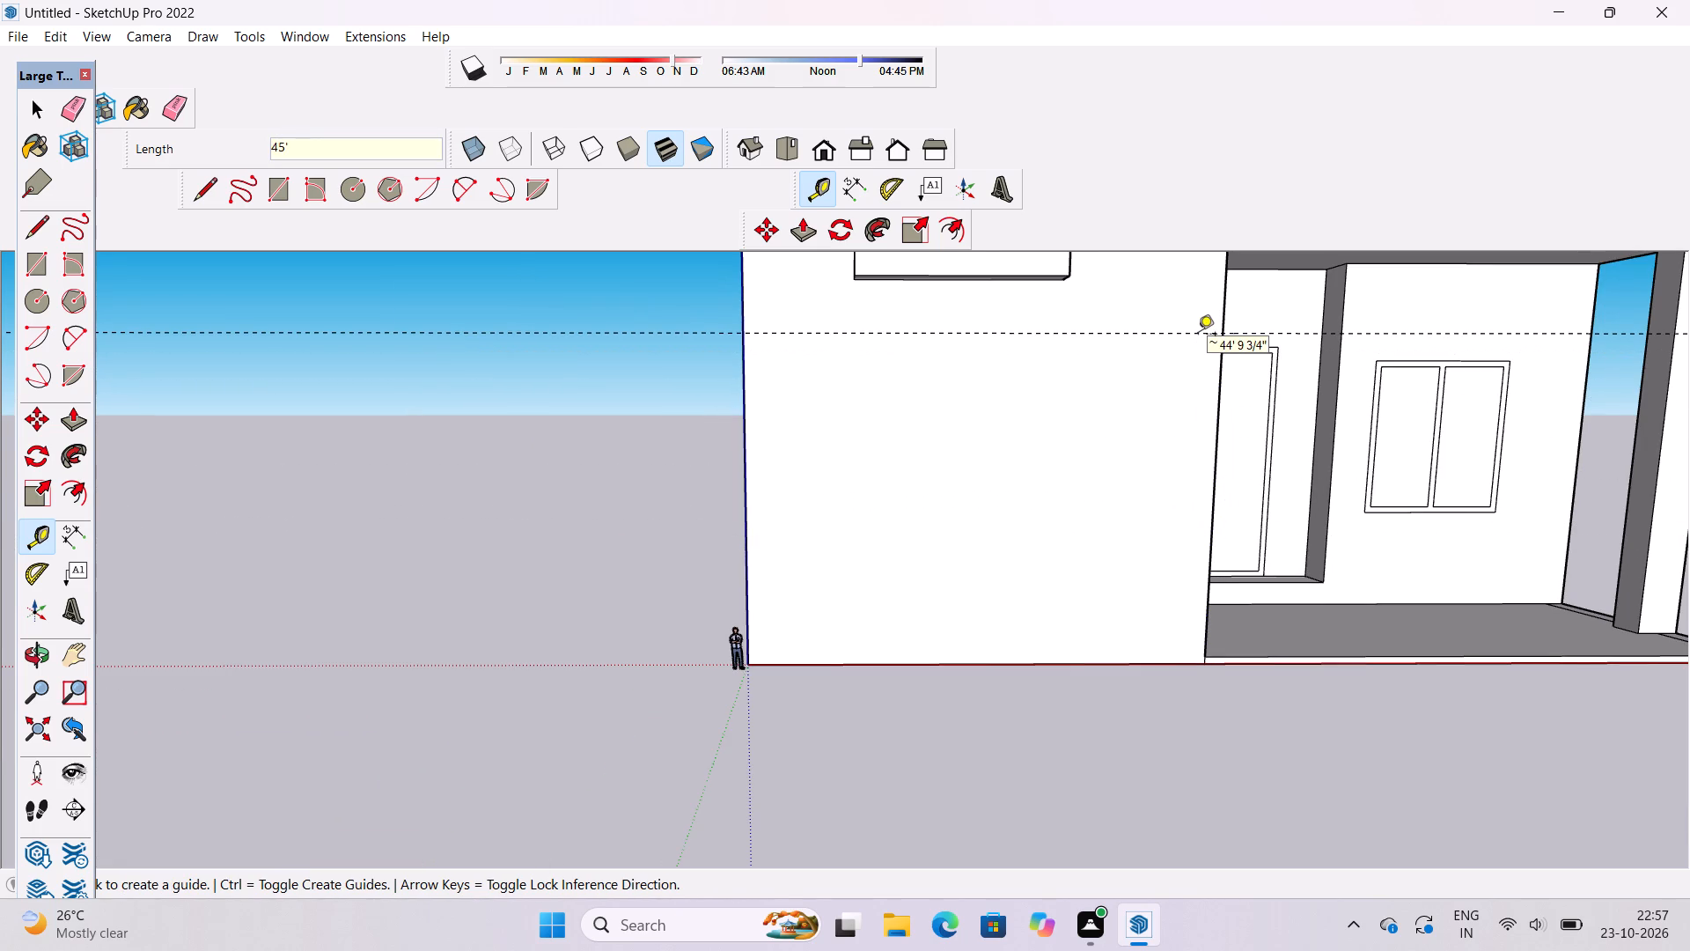
Draw a horizontal line across the tower's front wall along the guide, from its right edge past its left edge.
key("l")
left_click(1227, 329)
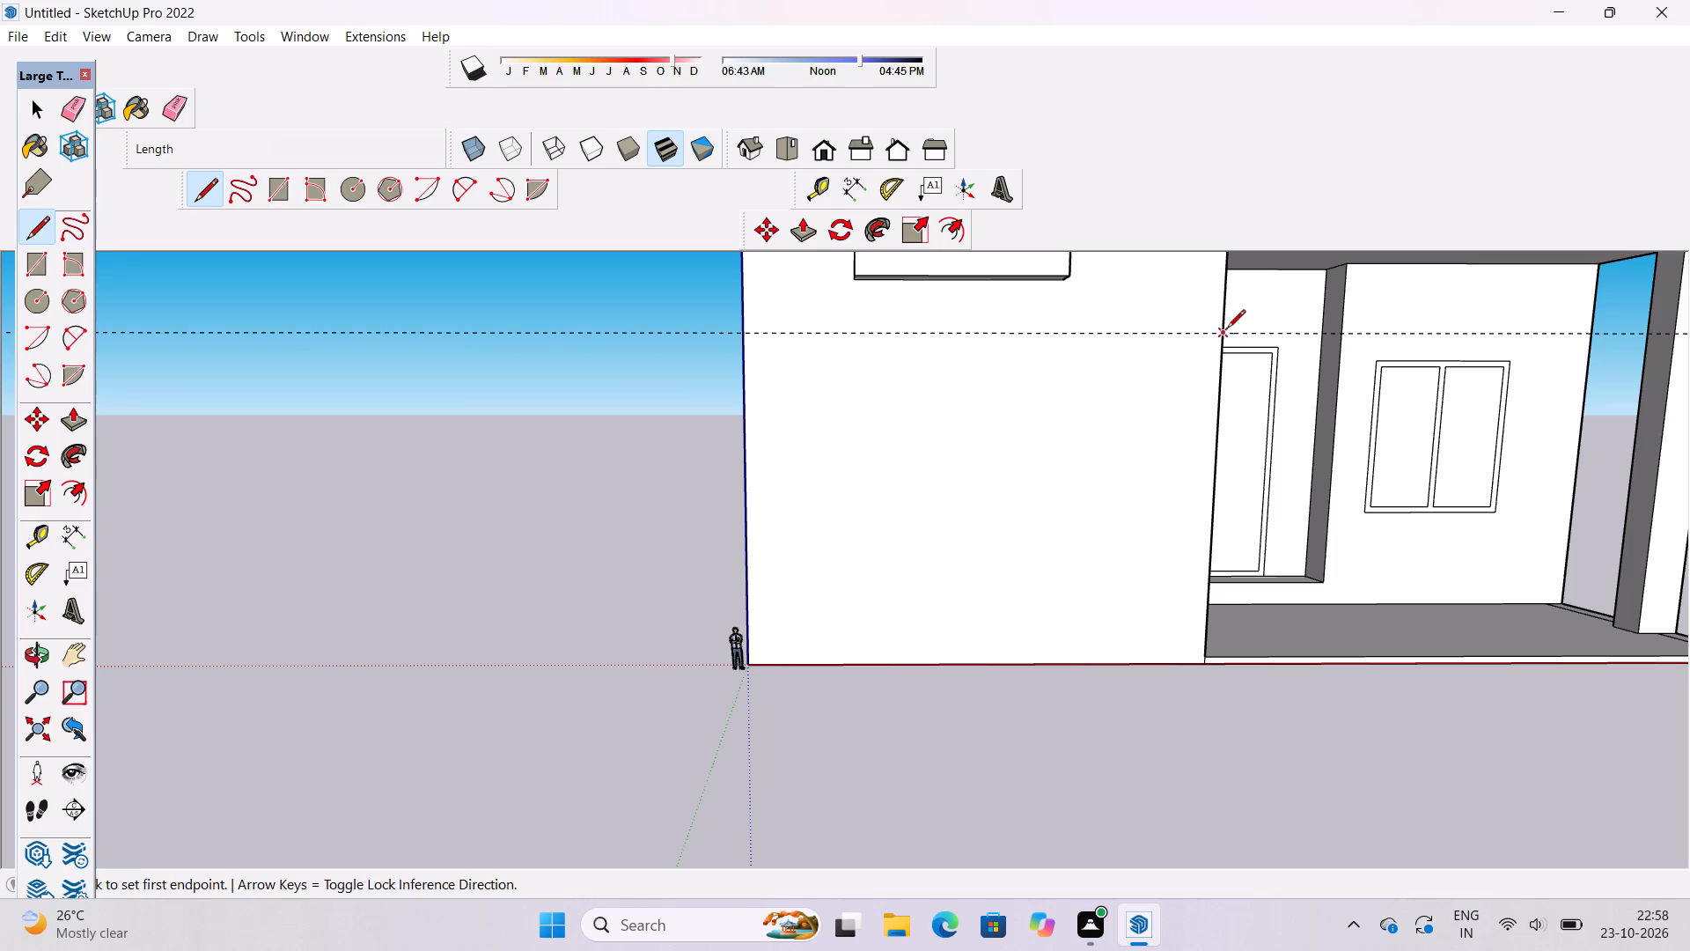
left_click(737, 337)
key("space")
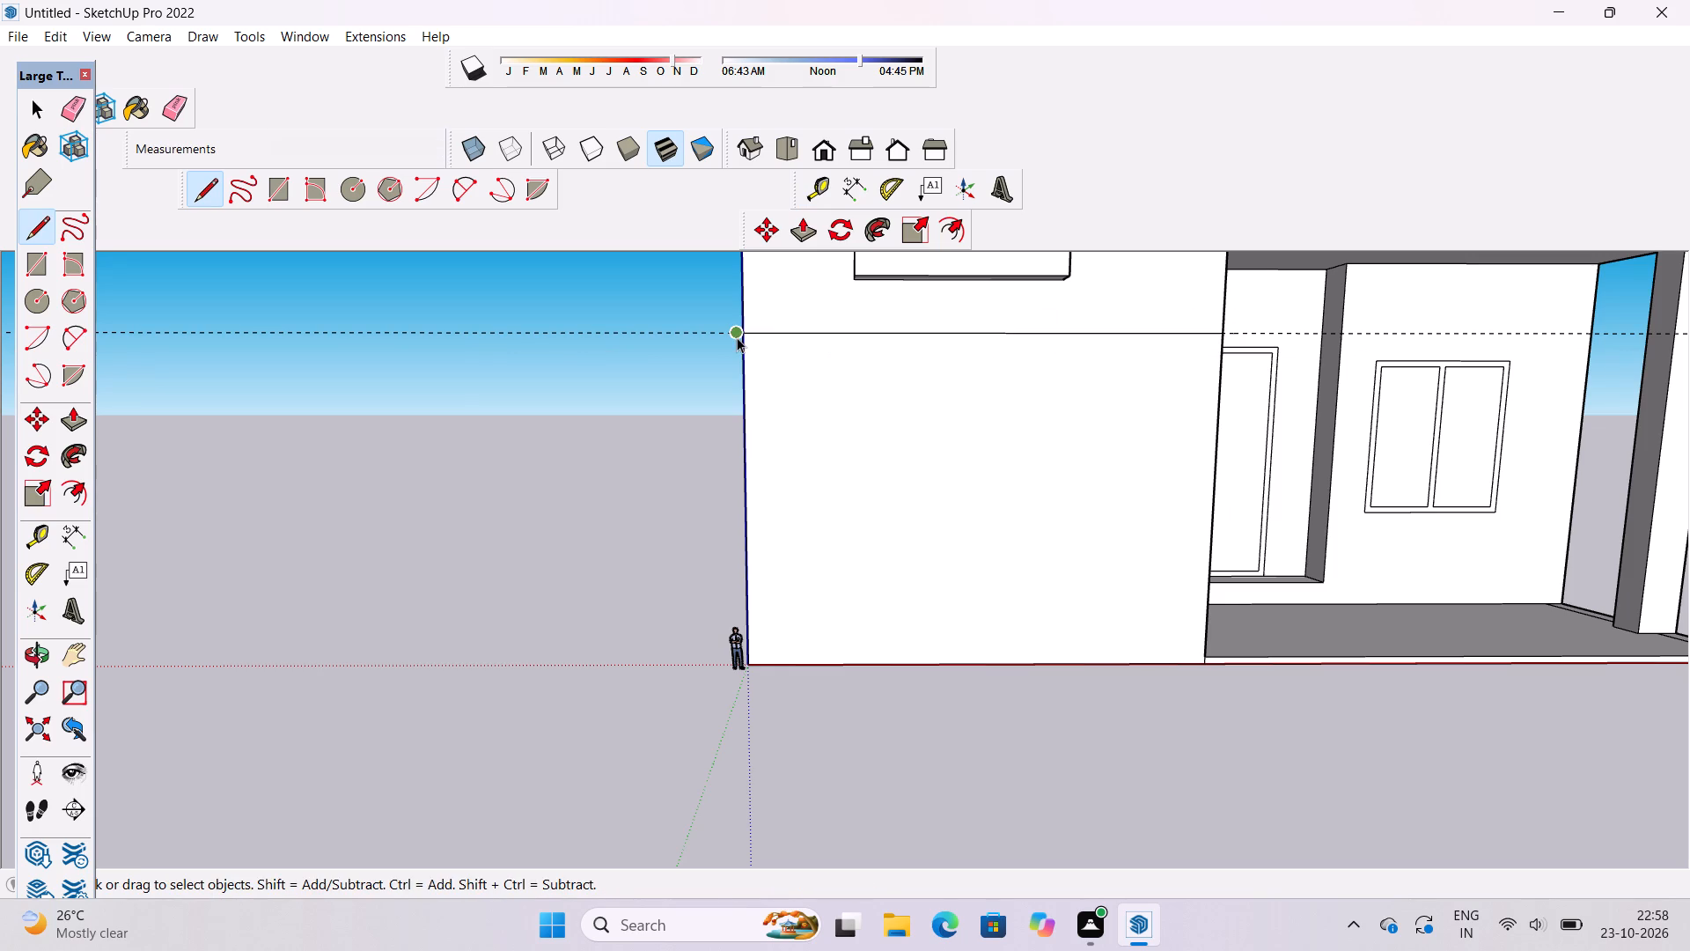
Erase the horizontal guide and the end of the new line overhanging the tower's left edge.
type("e")
left_click_drag(679, 291, 677, 355)
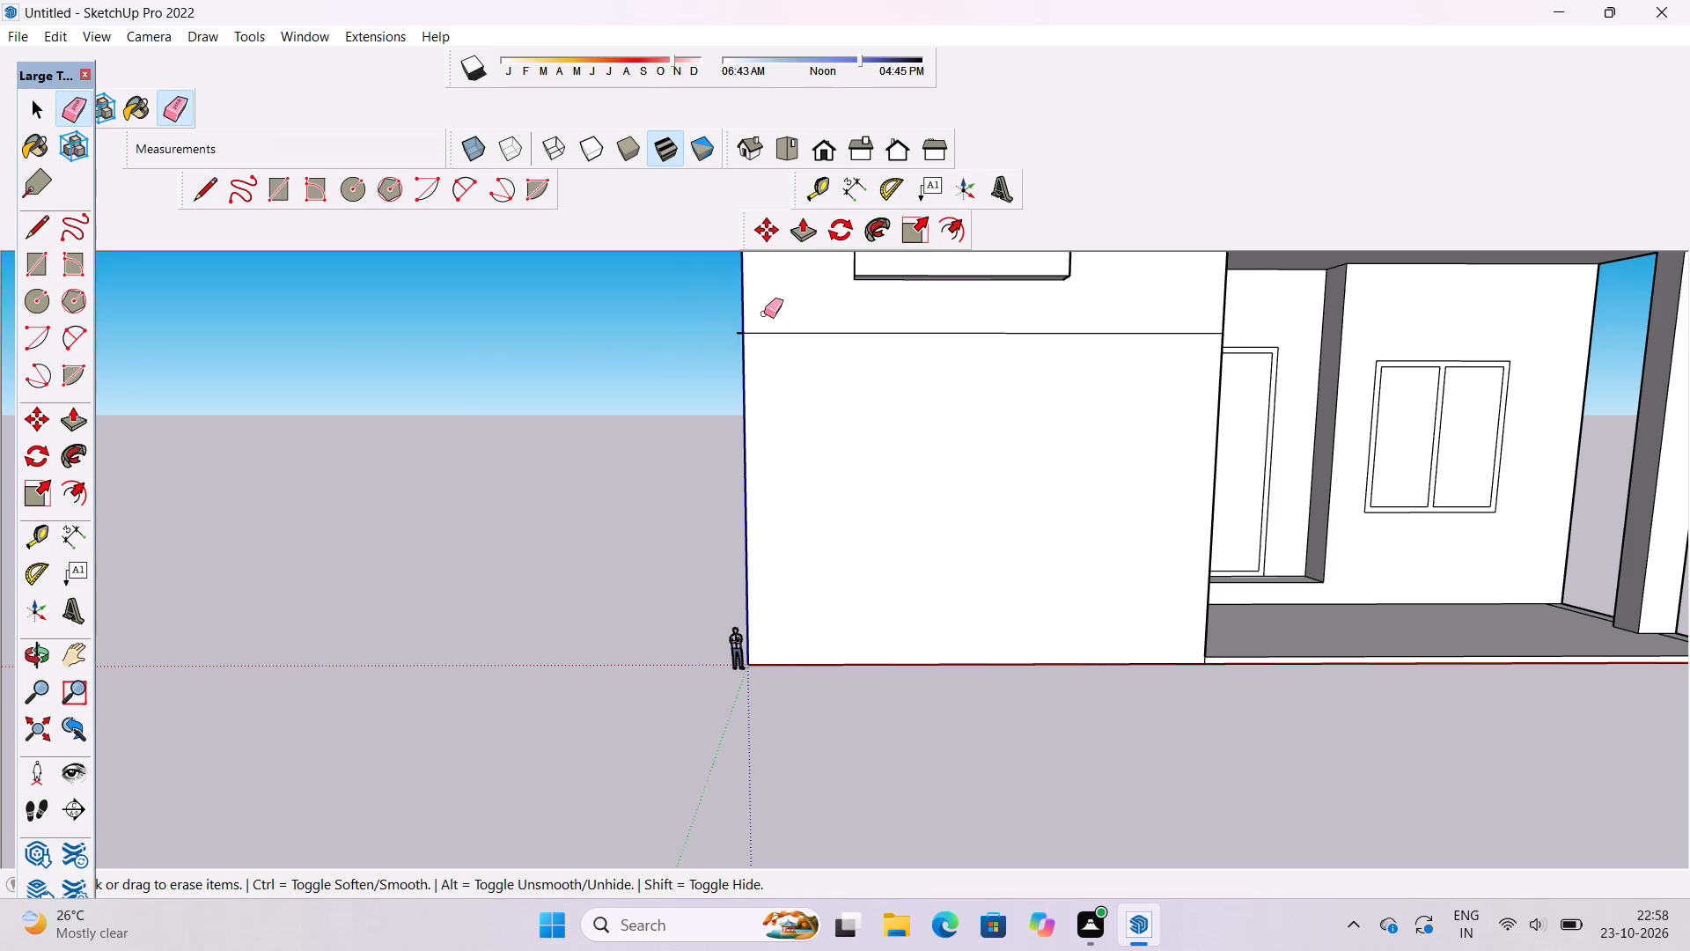
scroll(764, 313, "up", 5)
scroll(748, 332, "up", 16)
scroll(709, 341, "down", 6)
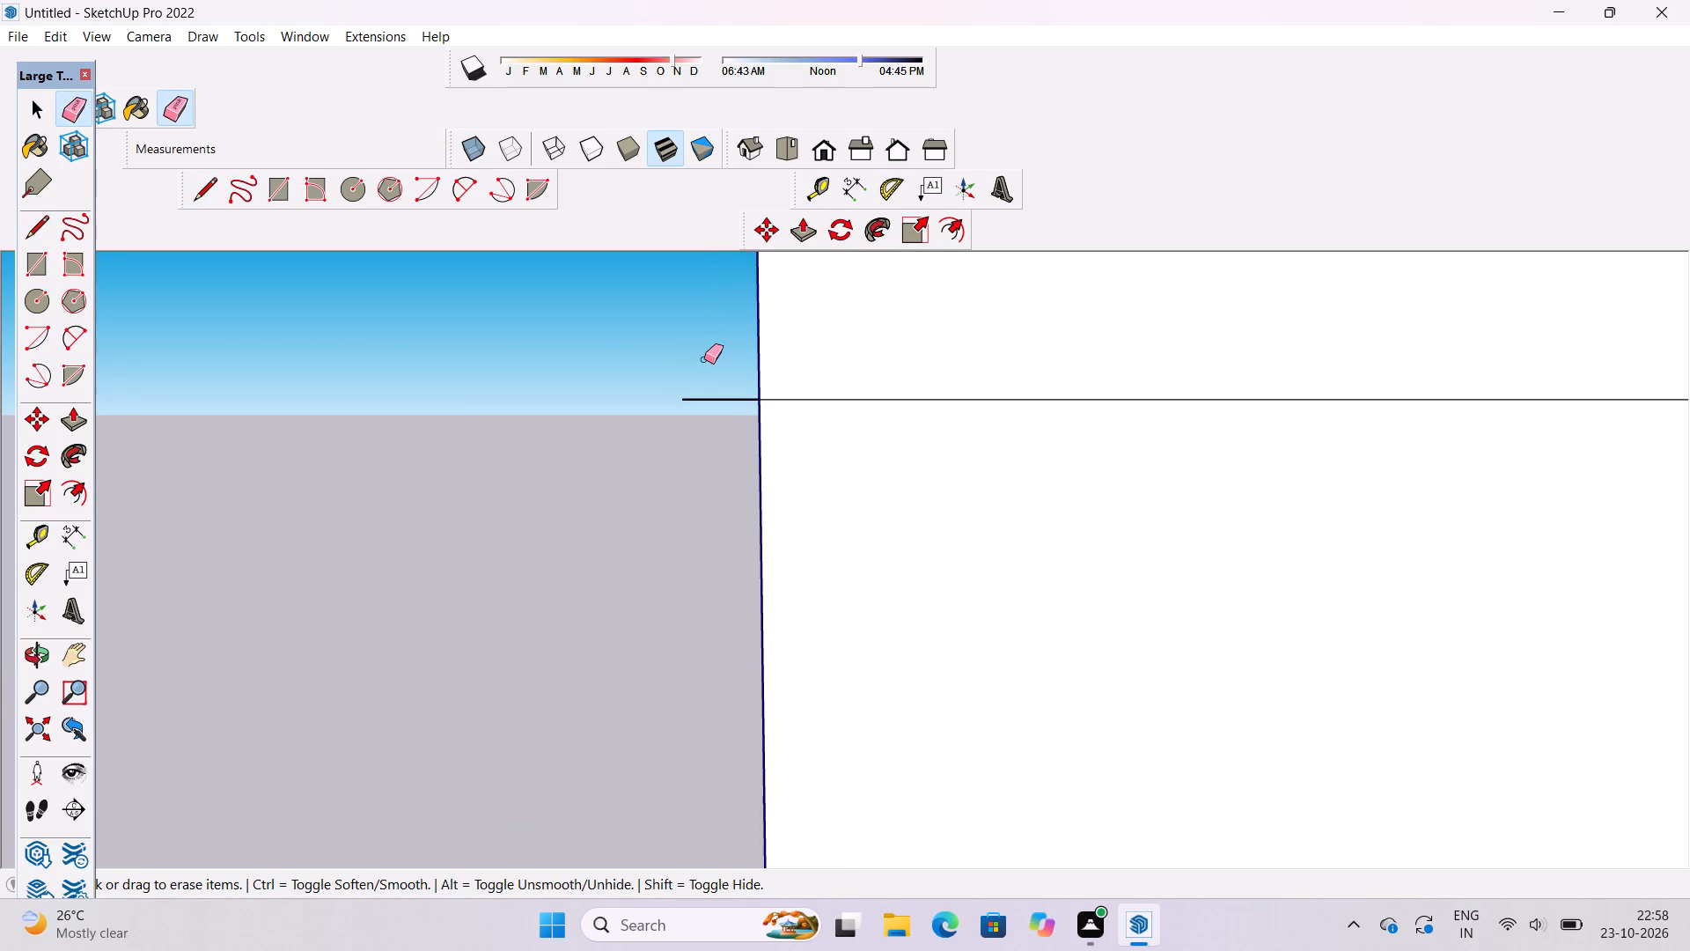
left_click_drag(704, 361, 716, 388)
Examine the tower's lower front wall and the new dividing line below the raised frame.
key("o")
scroll(768, 377, "down", 7)
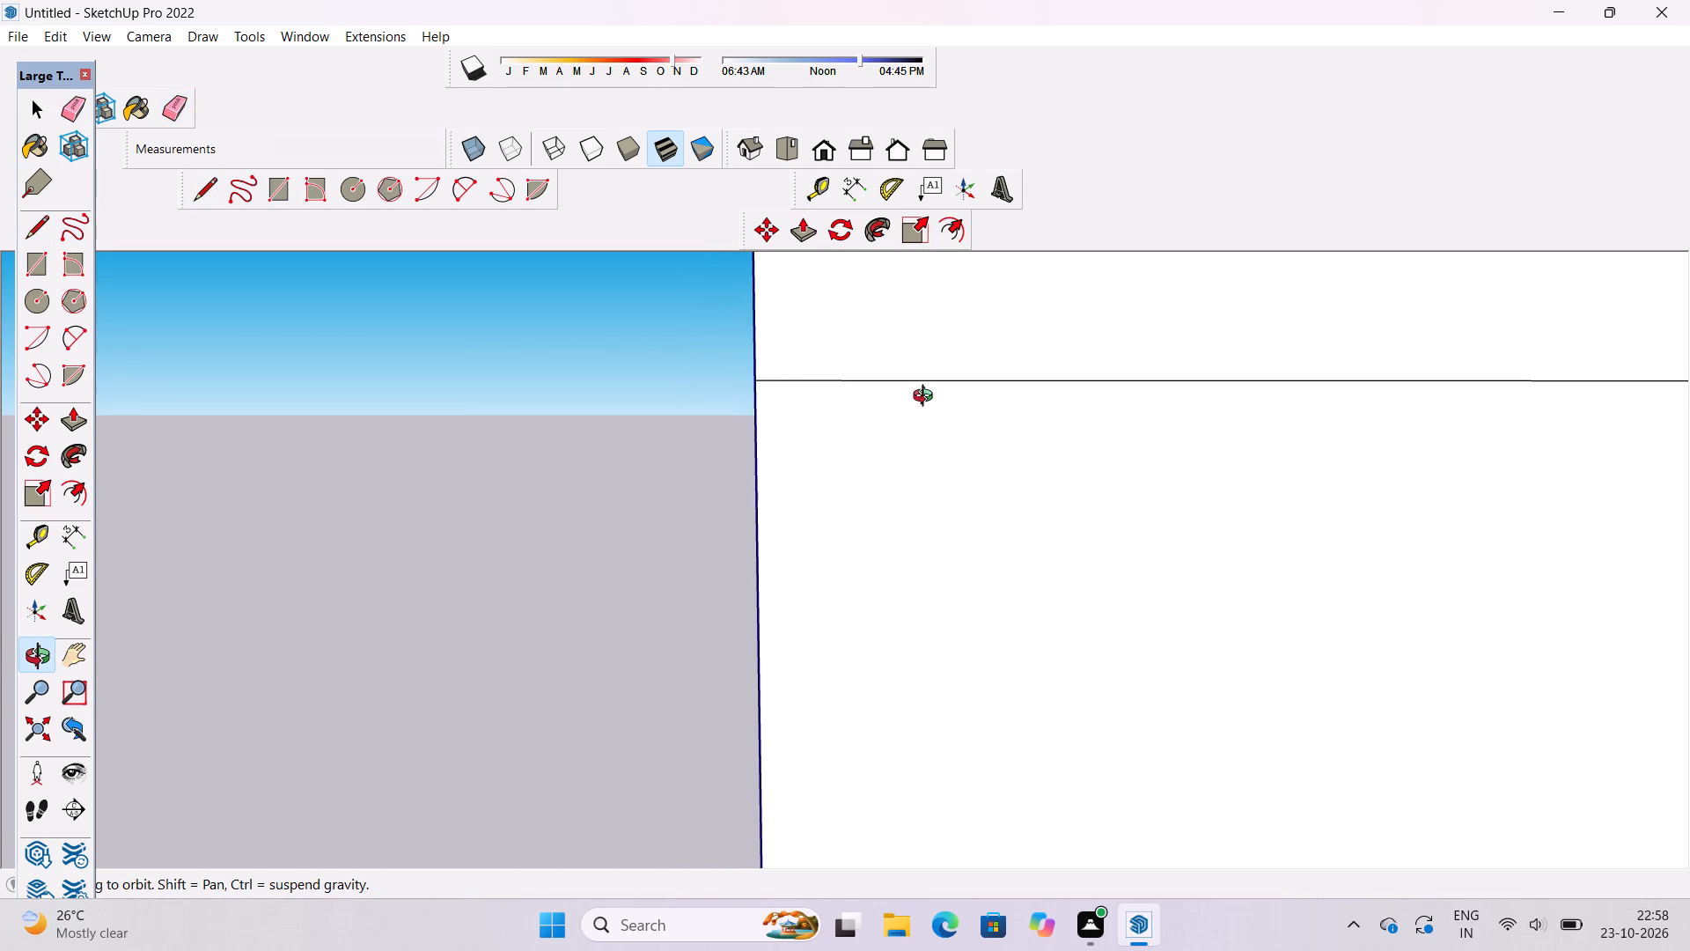
left_click_drag(932, 398, 792, 428)
scroll(790, 419, "down", 15)
scroll(791, 417, "up", 1)
scroll(791, 417, "down", 7)
left_click_drag(842, 478, 834, 424)
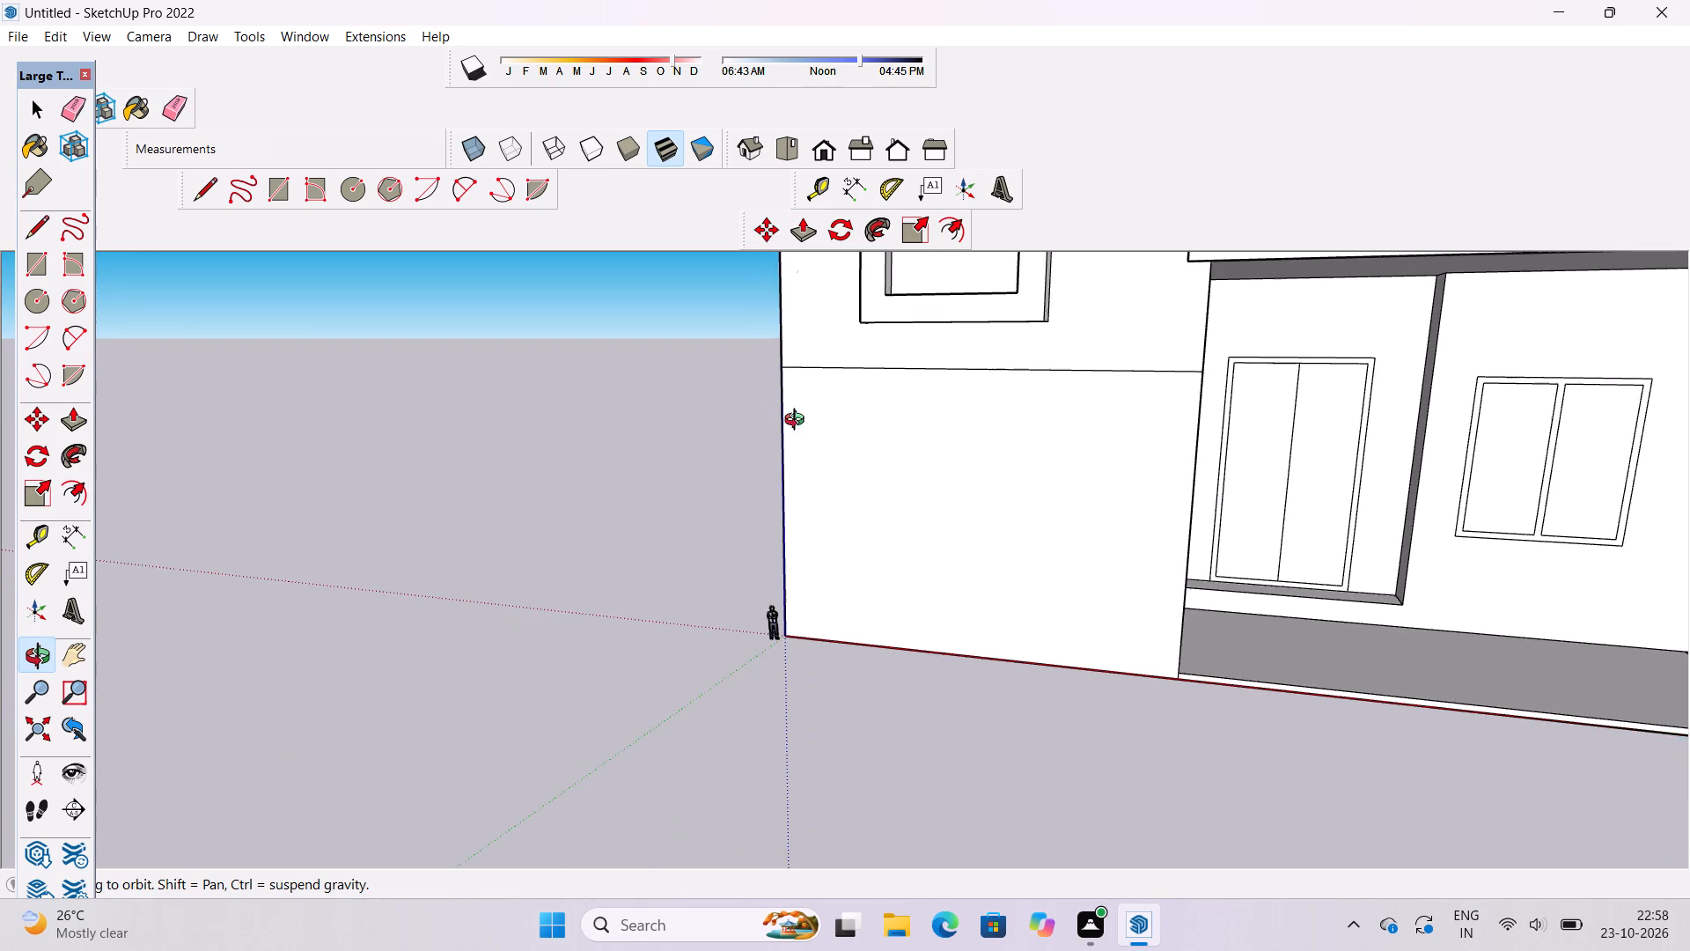
left_click_drag(798, 422, 847, 432)
scroll(849, 417, "down", 5)
left_click_drag(880, 482, 884, 398, "shift")
left_click_drag(892, 401, 924, 411)
left_click_drag(924, 411, 928, 483, "shift")
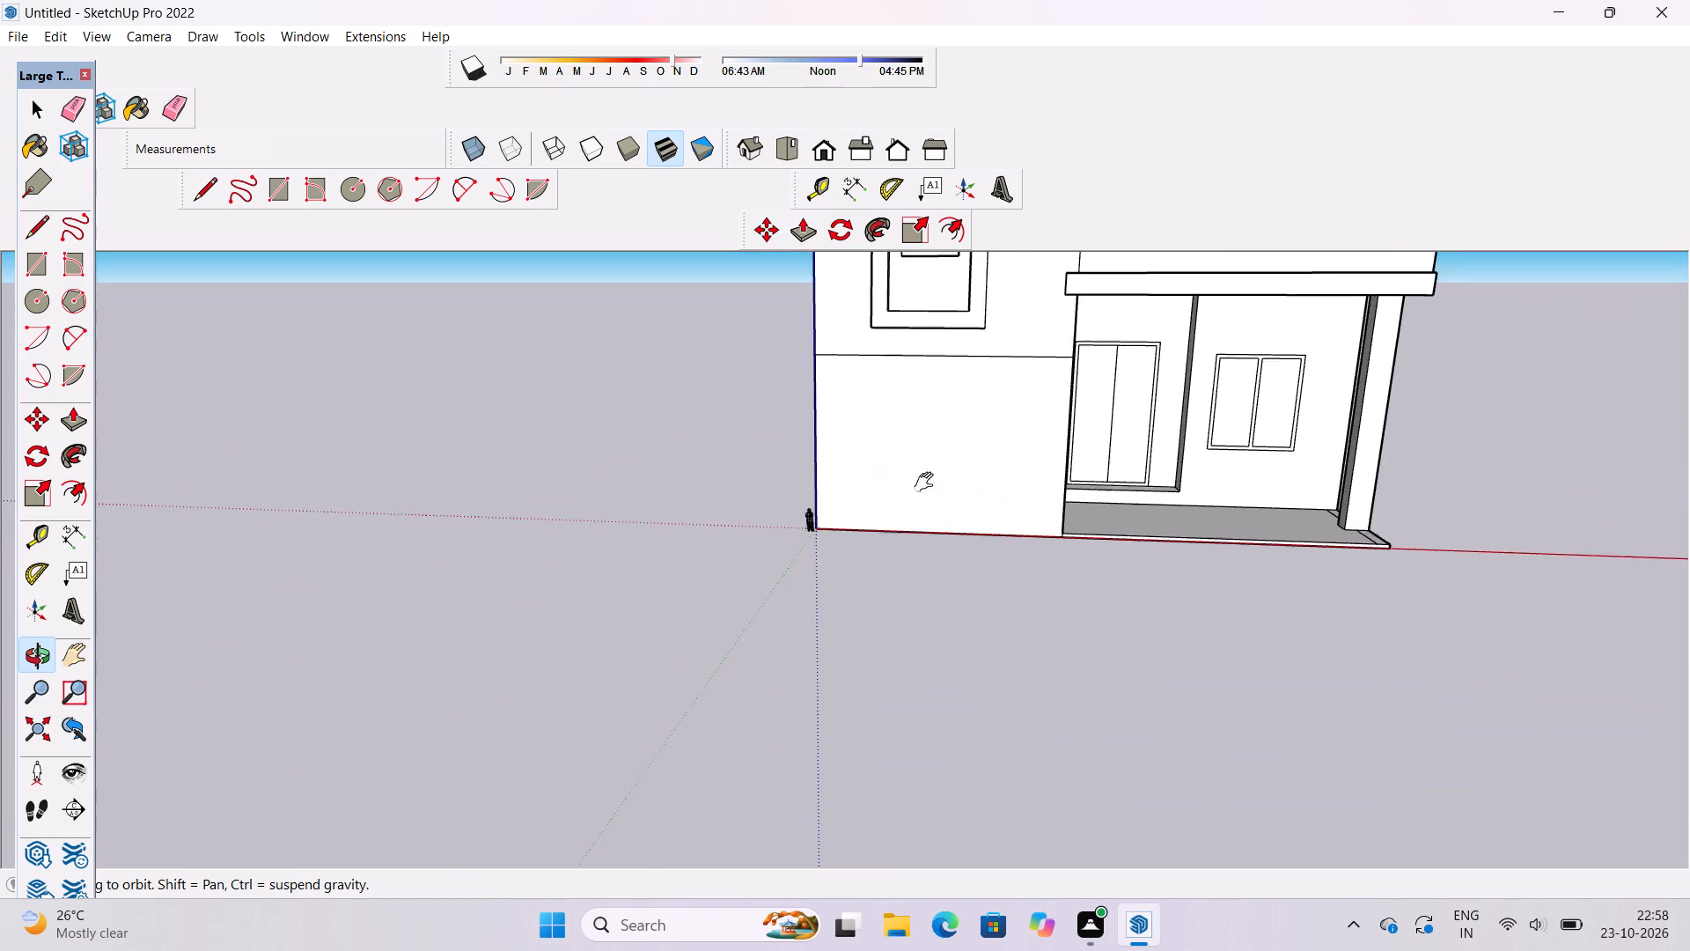
left_click_drag(928, 483, 926, 515, "shift")
left_click_drag(897, 522, 894, 488)
left_click_drag(894, 486, 829, 493, "shift")
scroll(837, 518, "down", 2, "shift")
left_click_drag(837, 508, 780, 520, "shift")
left_click_drag(796, 519, 813, 472)
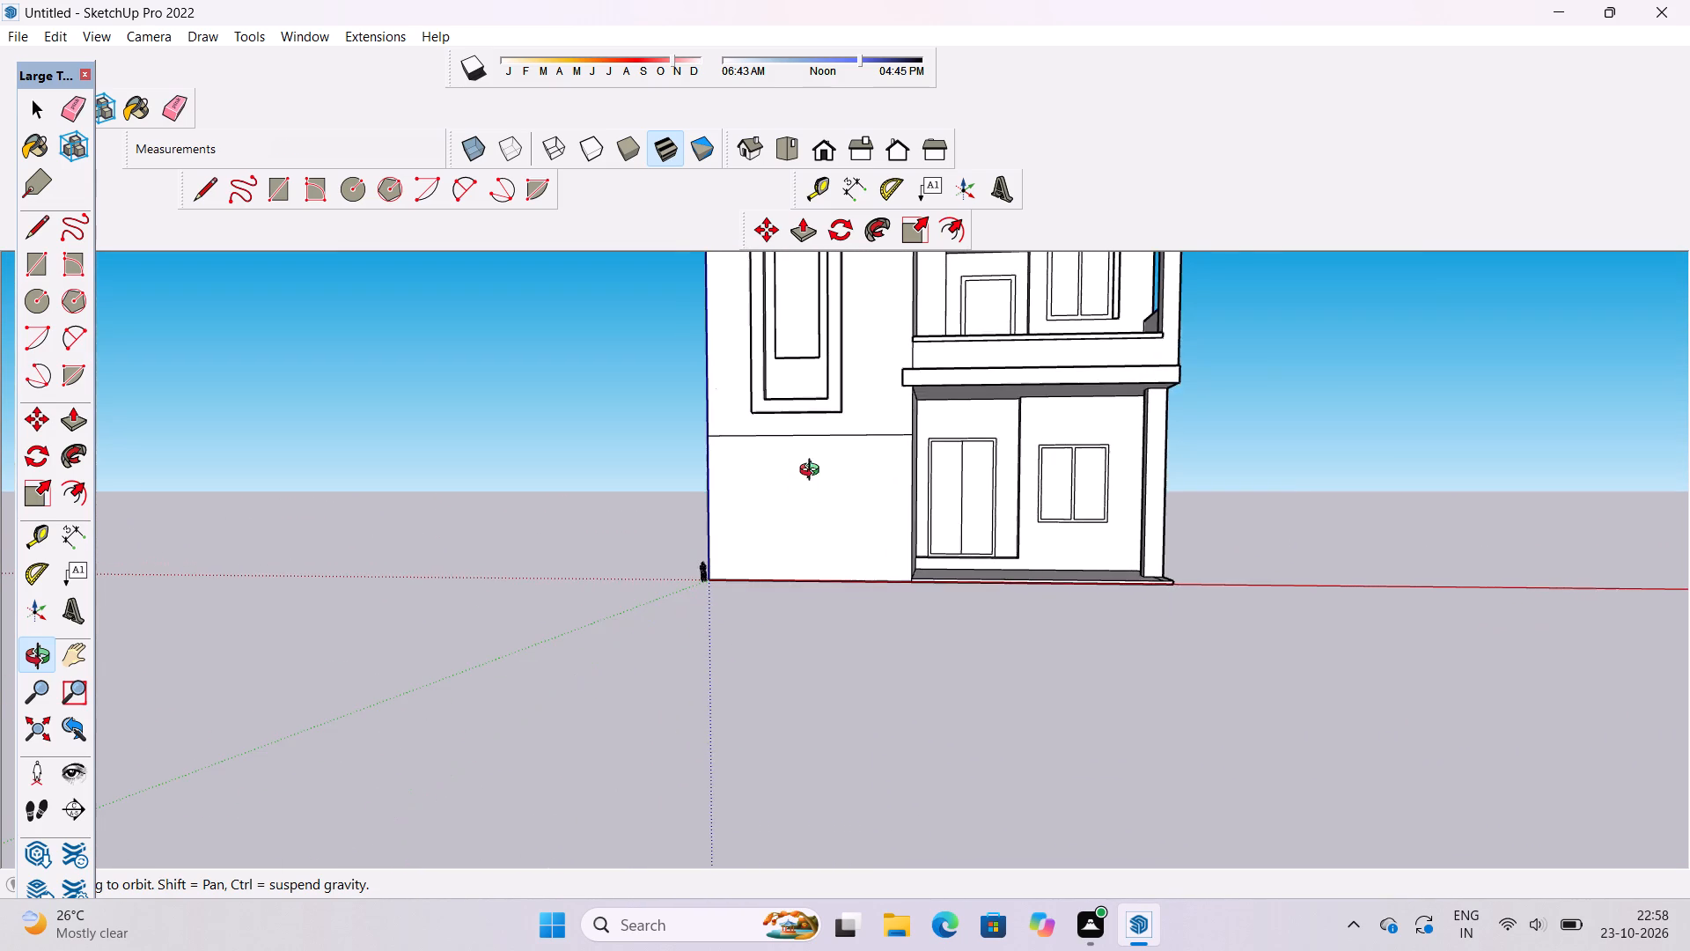
Place a vertical Tape Measure guide 23' inward from the left edge of the tower's lower front wall.
key("t")
scroll(747, 520, "up", 4)
left_click(690, 460)
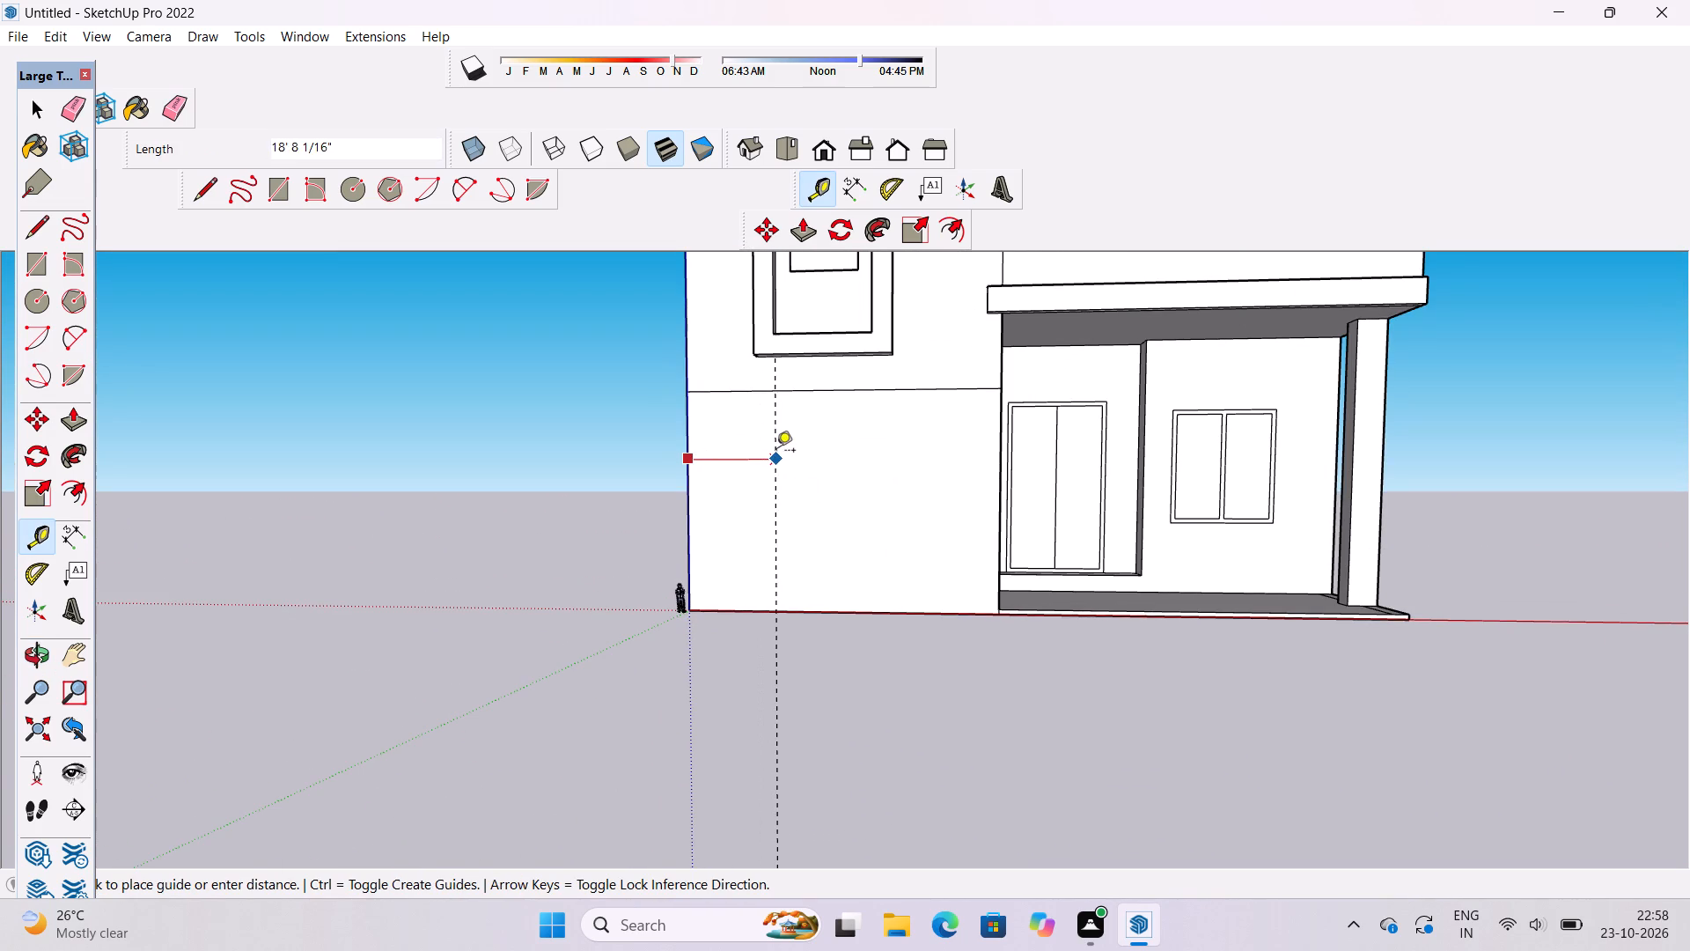
scroll(776, 452, "down", 9)
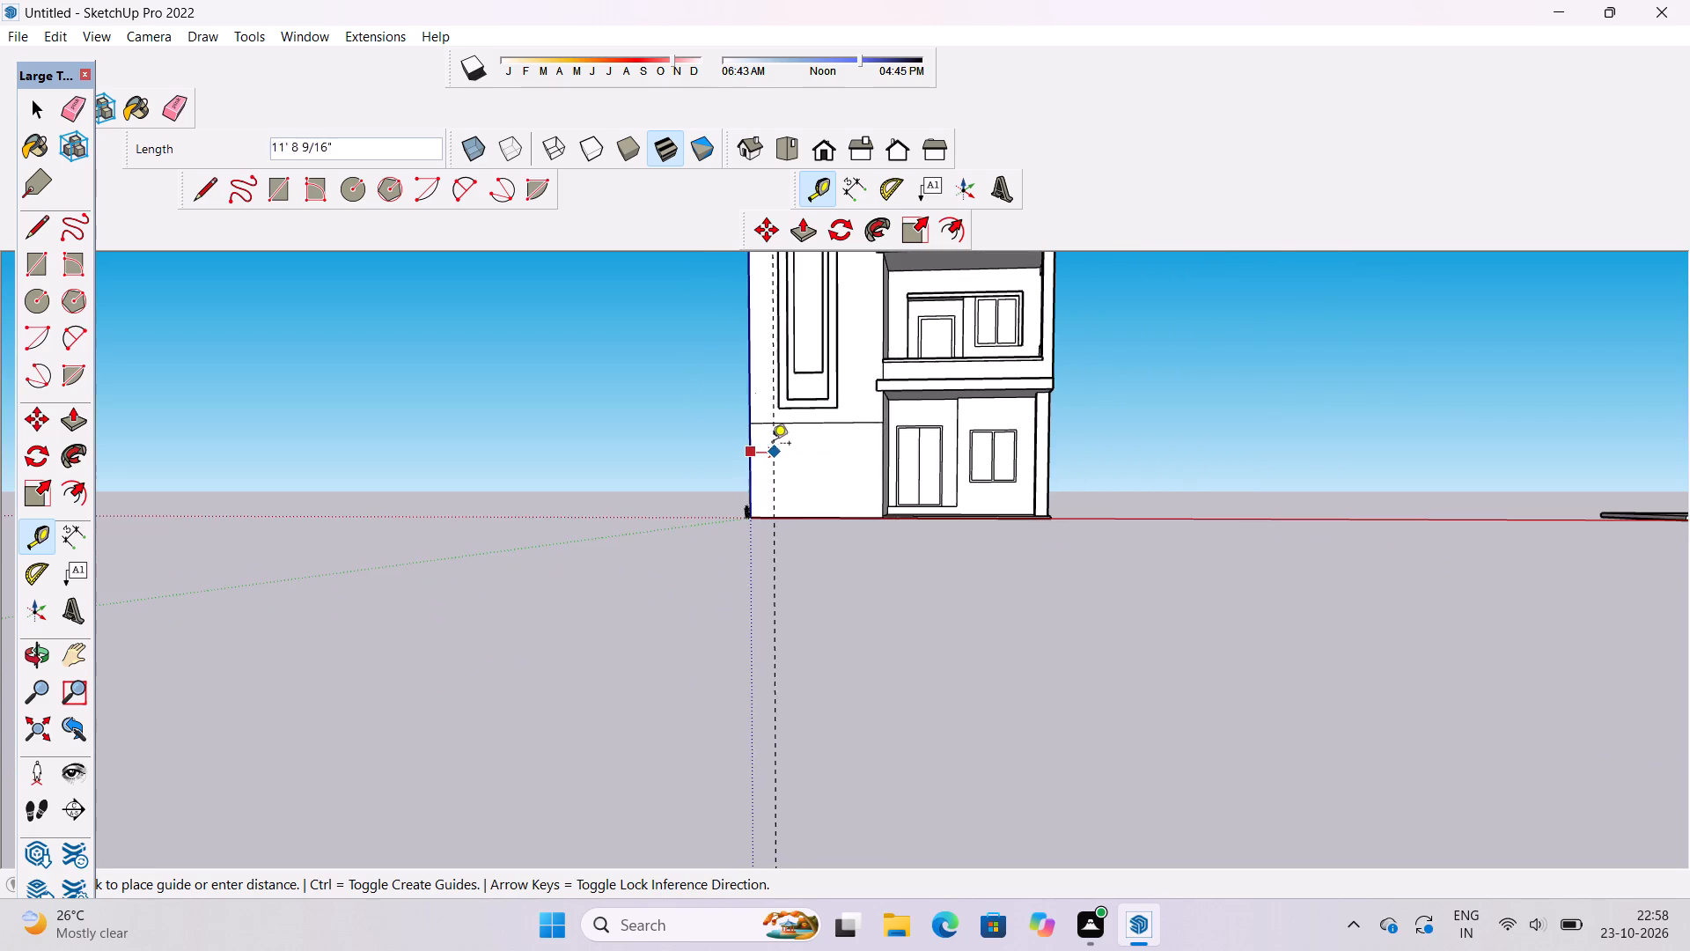
scroll(751, 445, "up", 6)
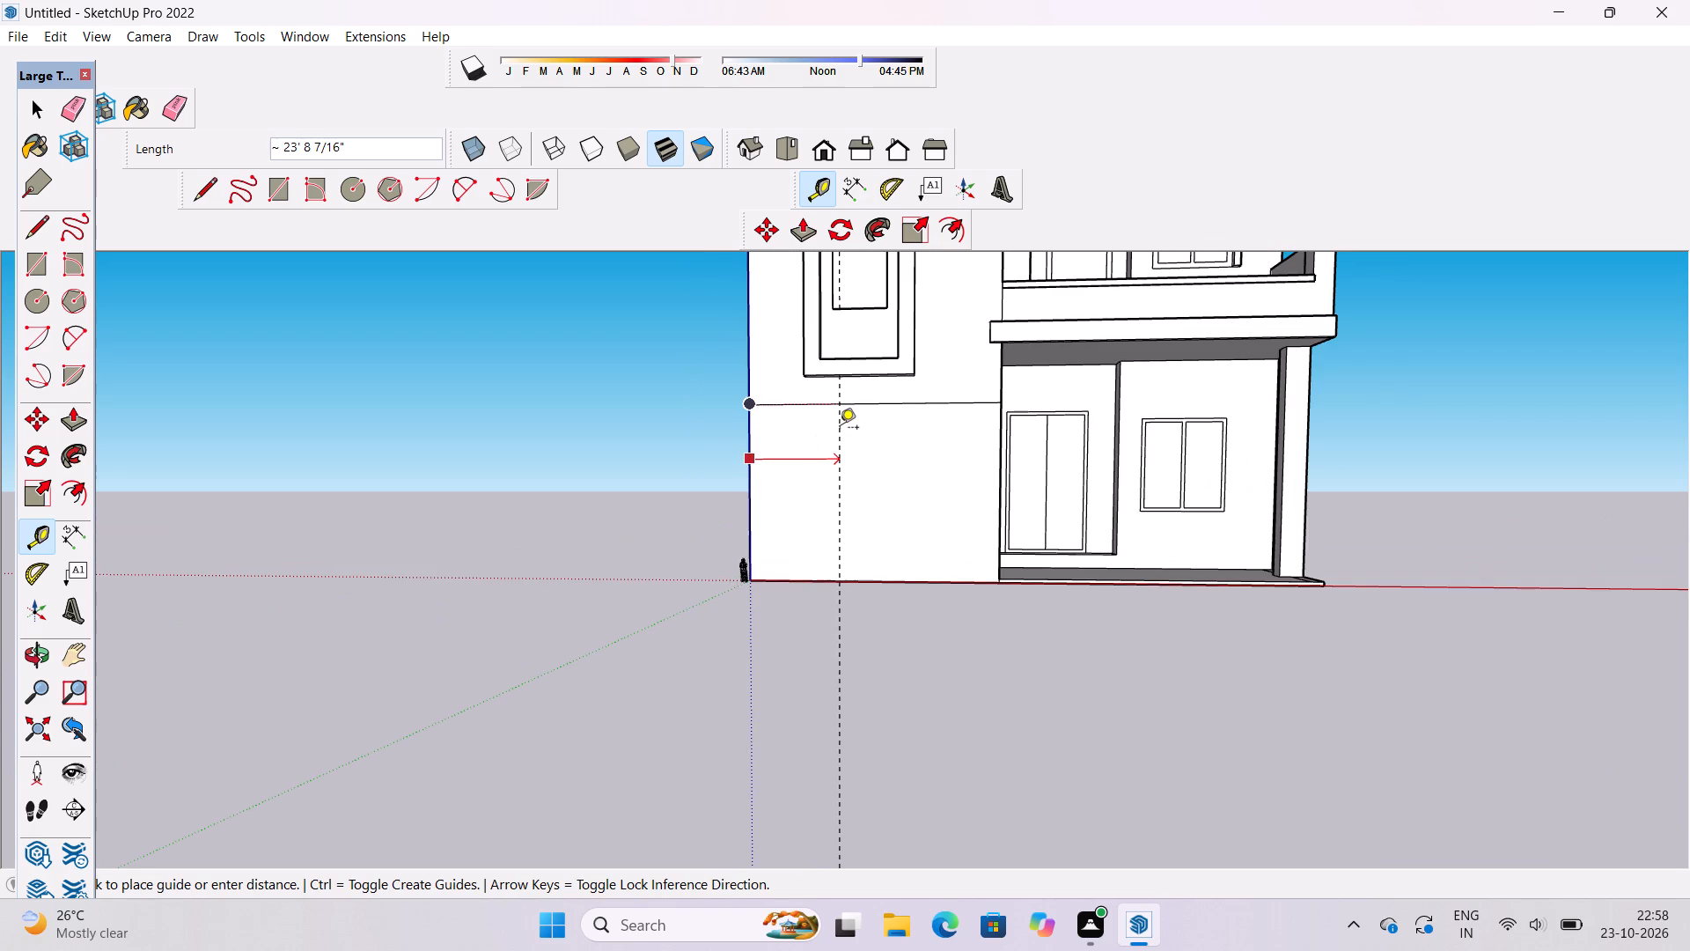
type("23'")
key("Return")
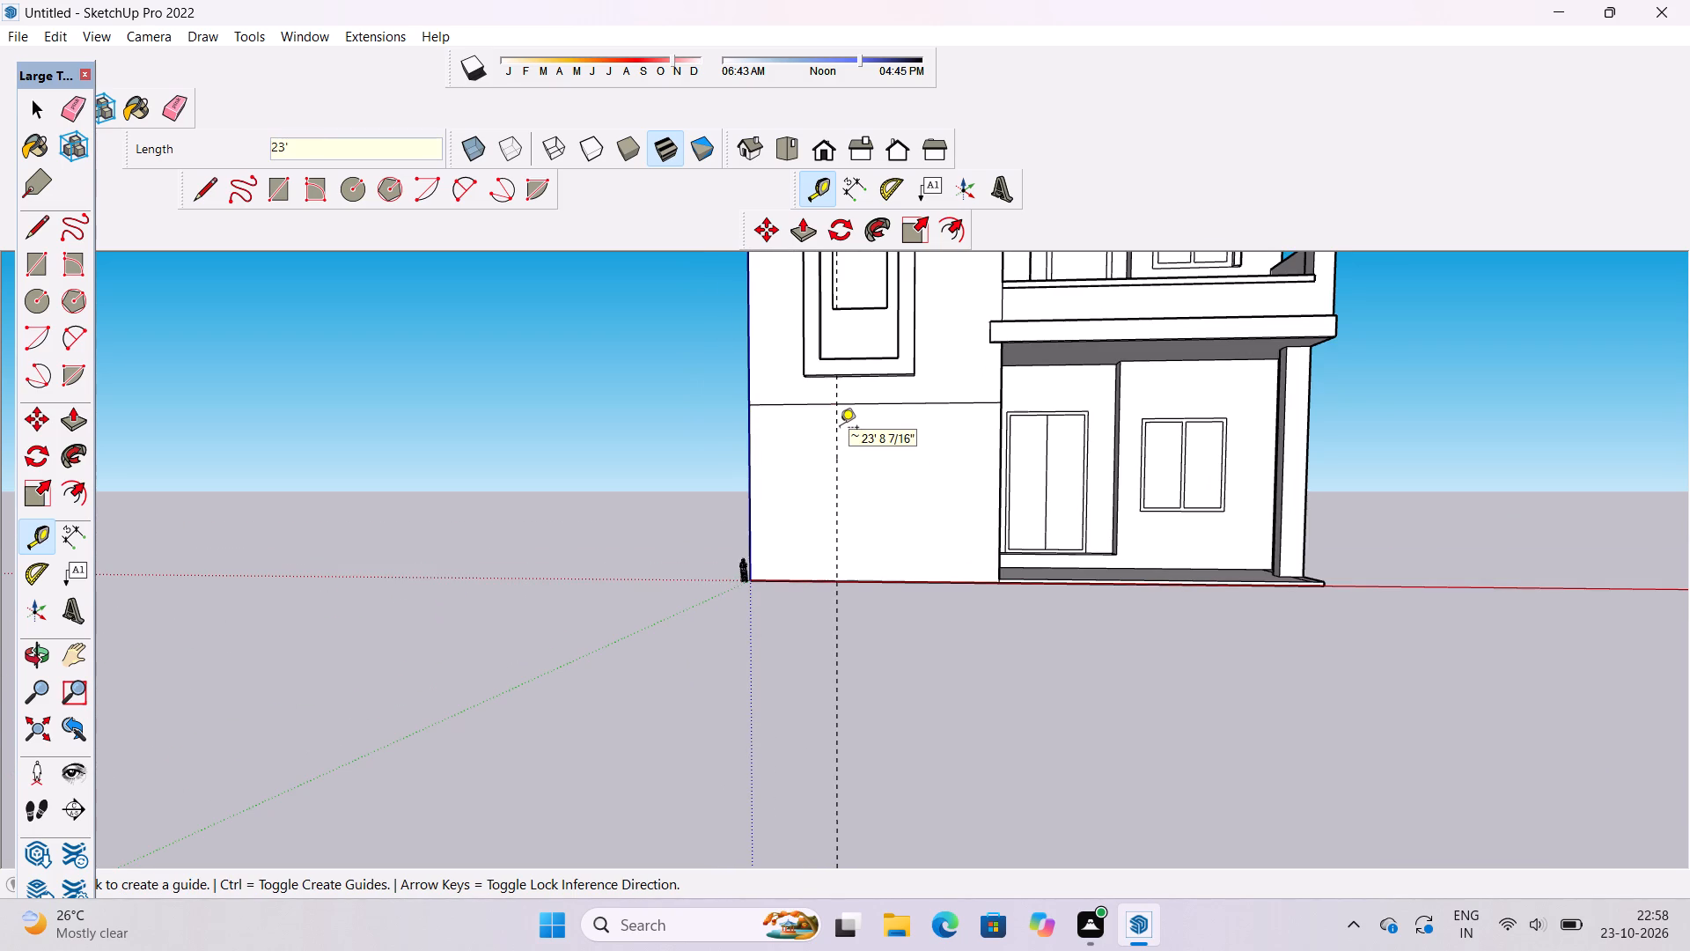
Place a second vertical Tape Measure guide 28' to the right of the first one on the tower's lower front wall.
scroll(797, 578, "up", 5)
left_click(866, 462)
scroll(866, 462, "down", 3)
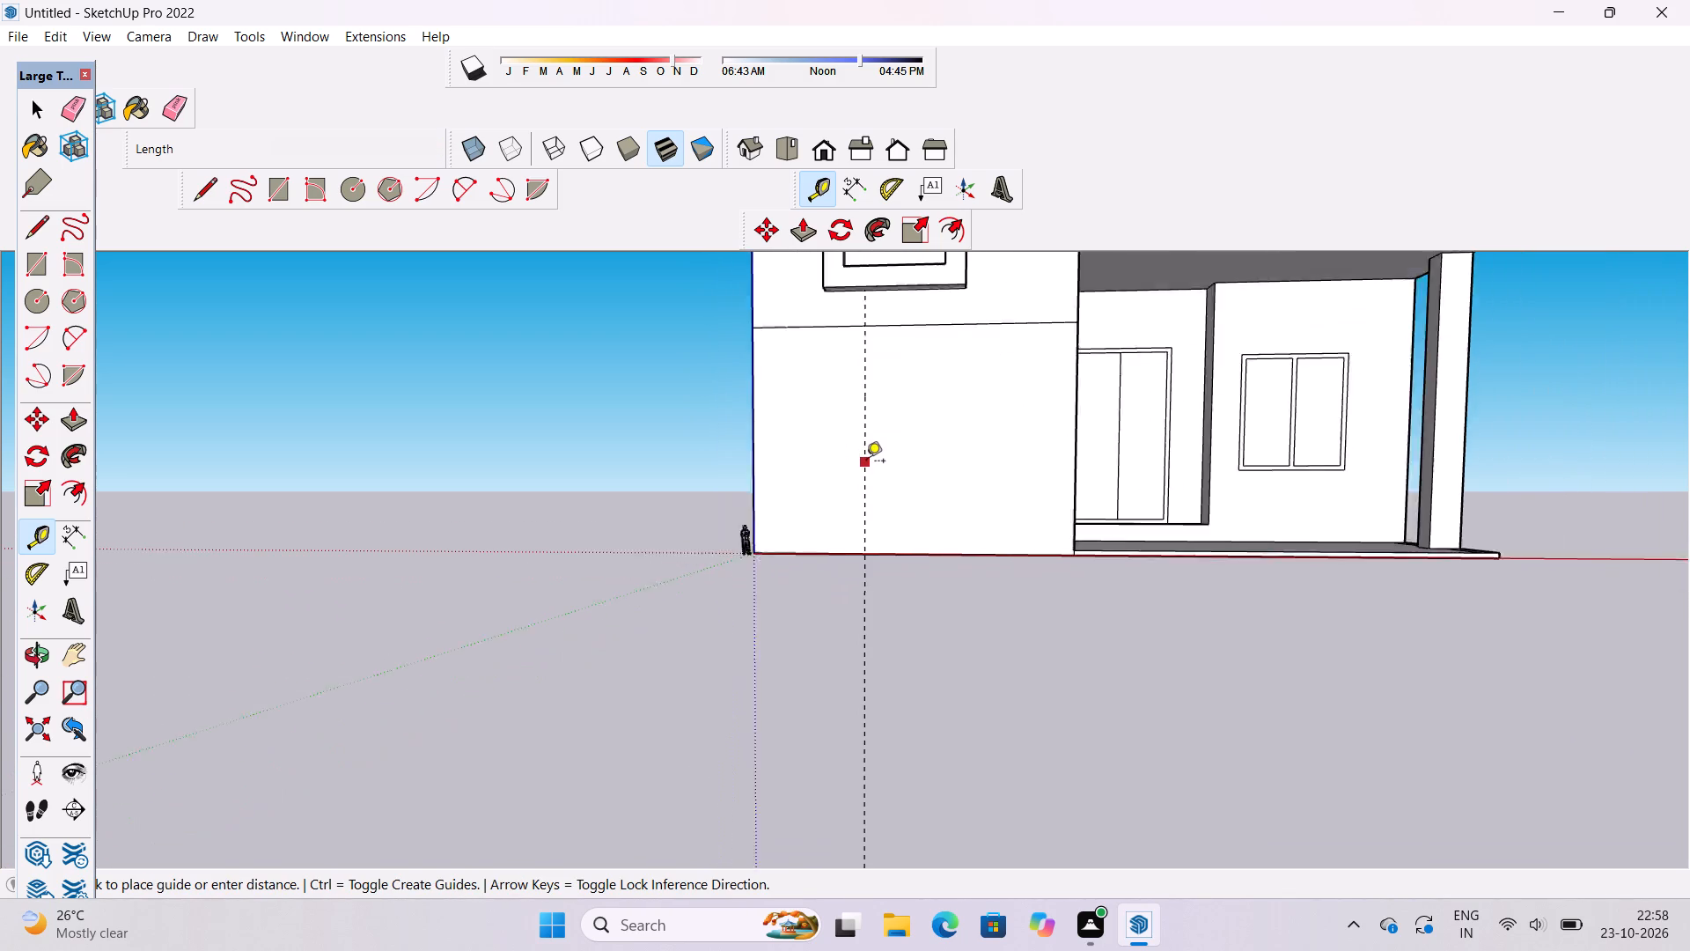
scroll(866, 462, "down", 2)
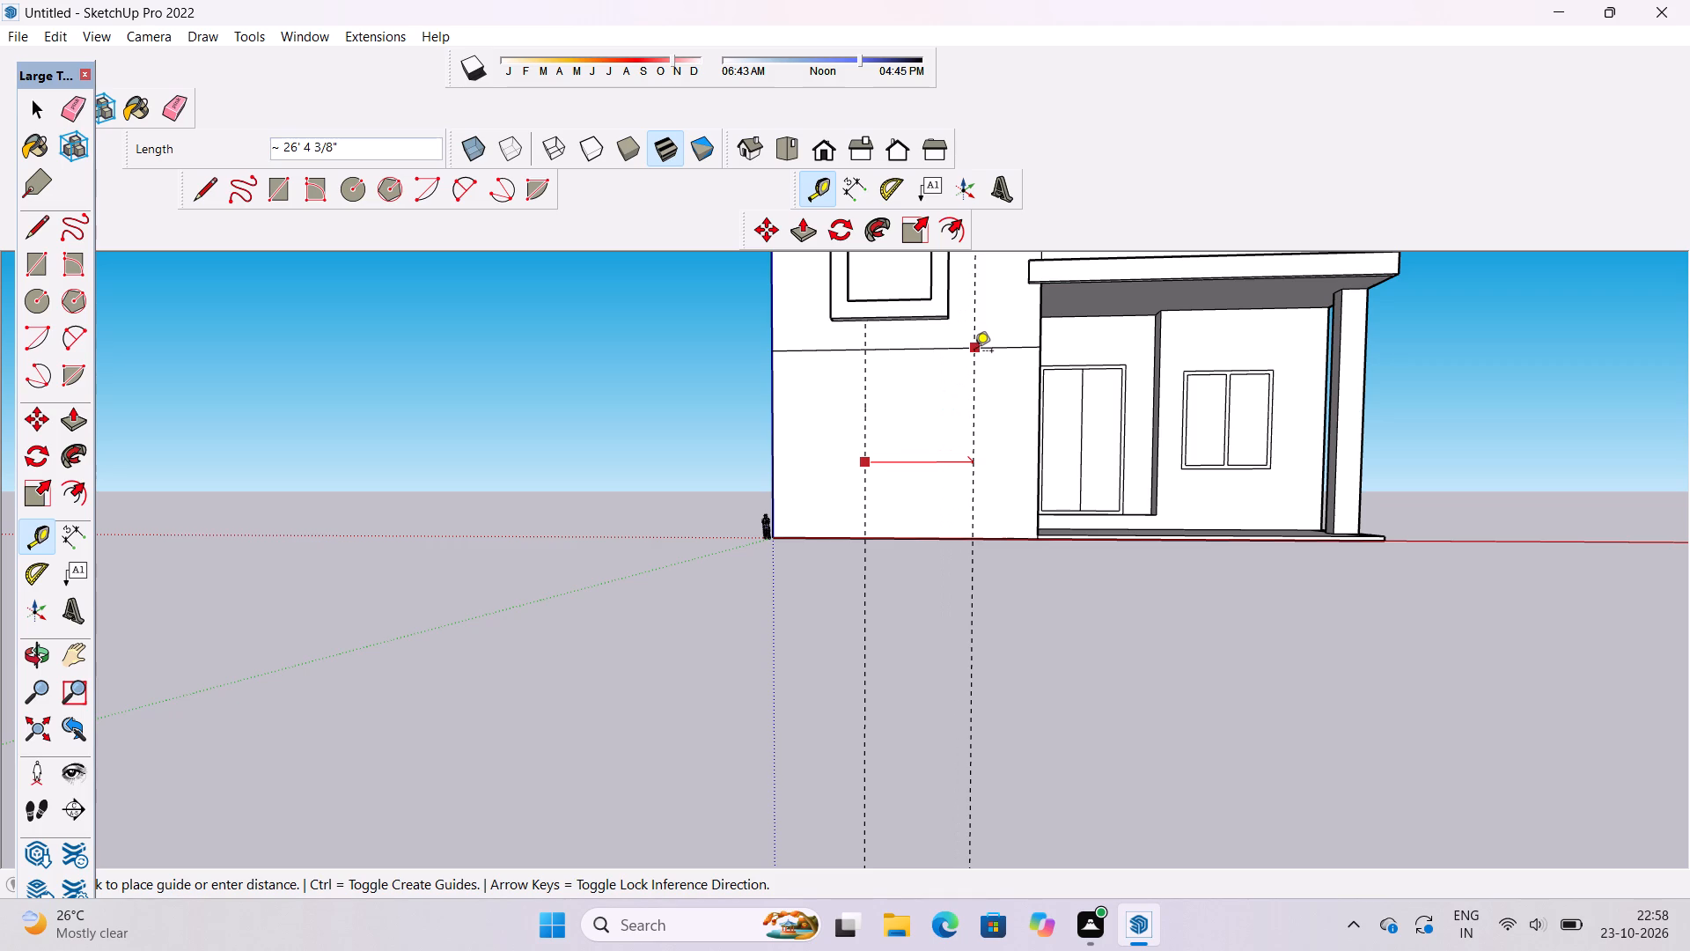
type("28'")
key("Return")
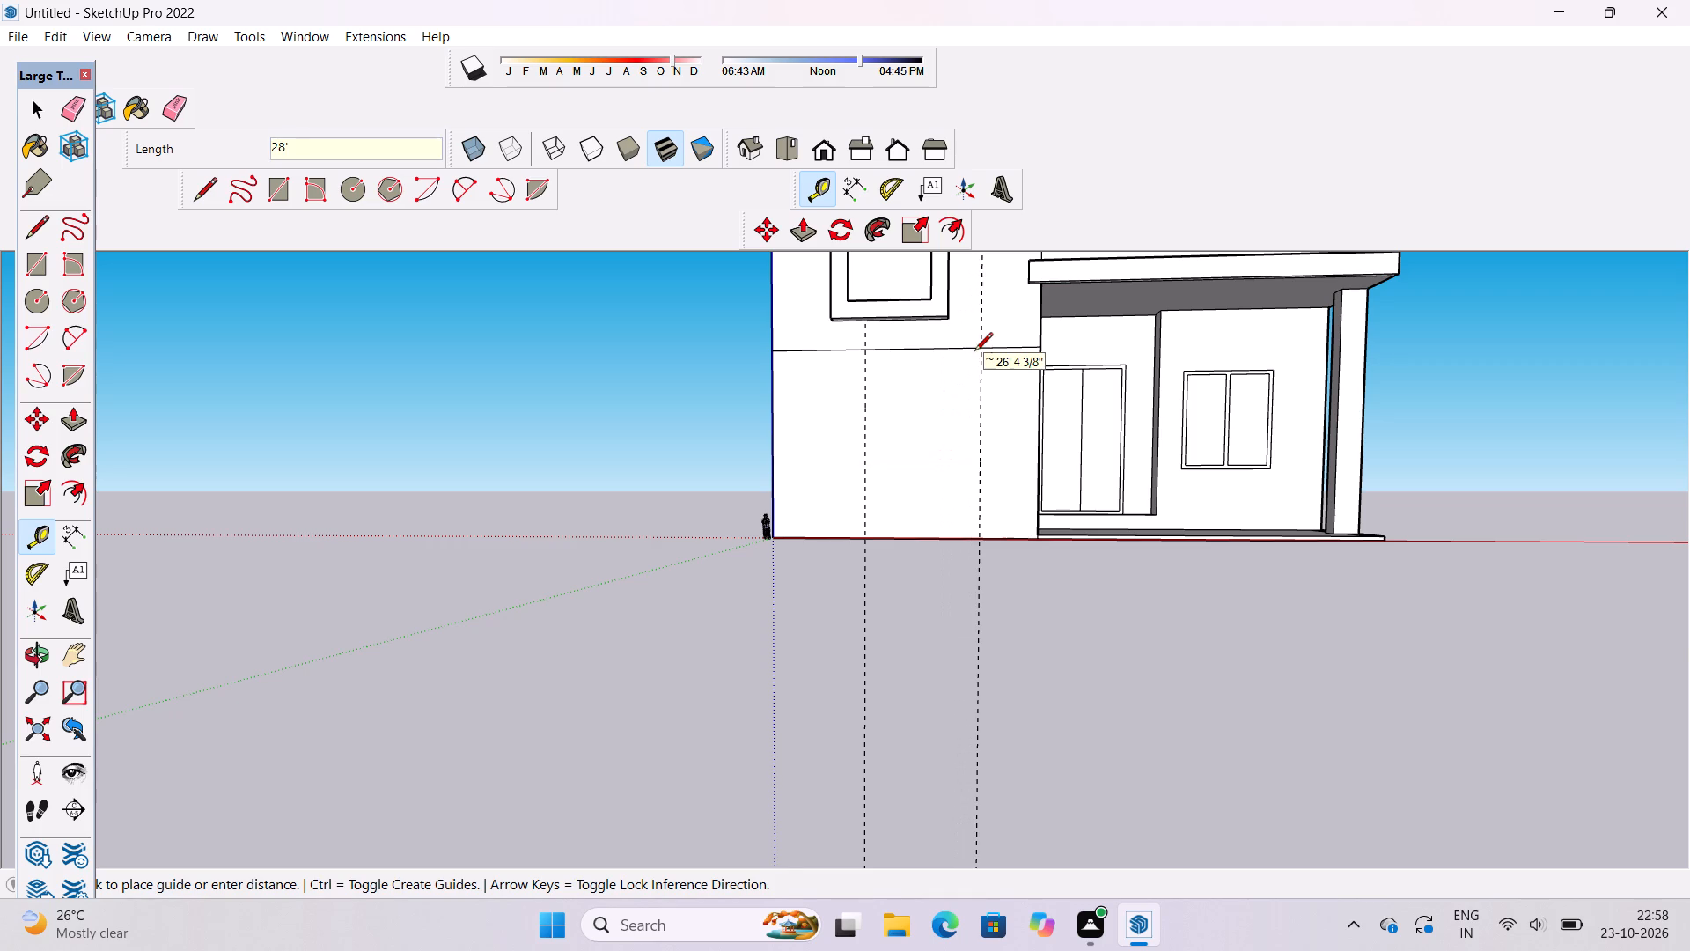
Draw two vertical lines along the guides, from the dividing line to the base of the tower's lower front wall.
key("l")
scroll(986, 393, "up", 5)
left_click(979, 318)
scroll(979, 318, "down", 5)
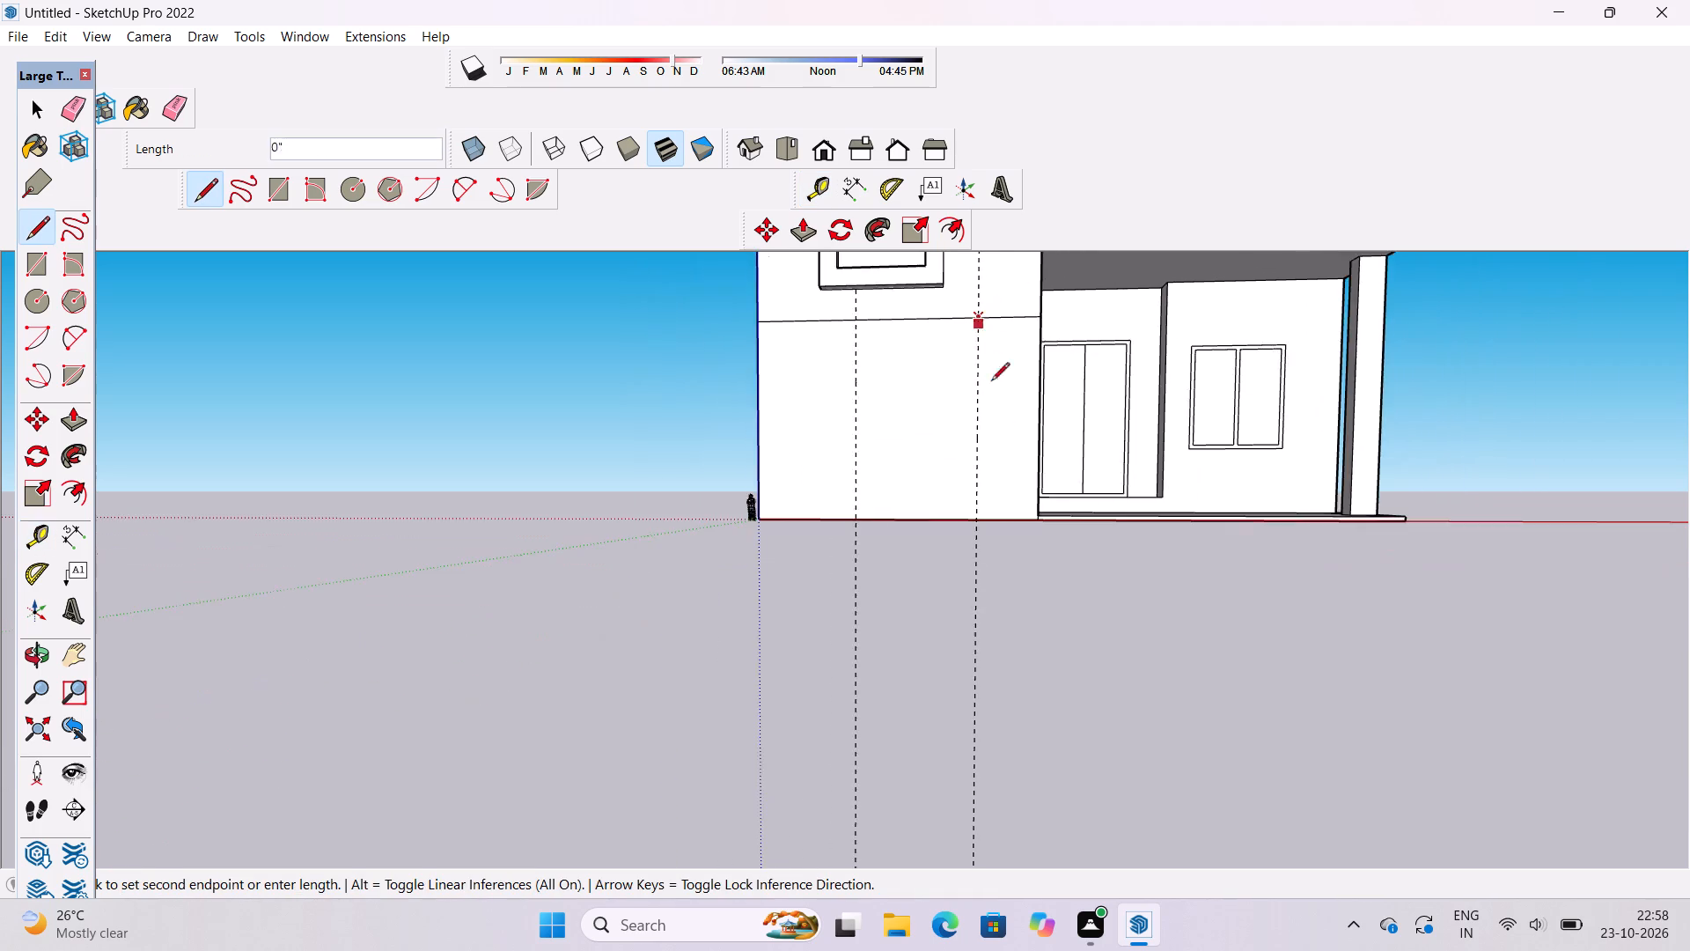
scroll(1002, 505, "up", 4)
left_click(965, 527)
scroll(965, 542, "down", 4)
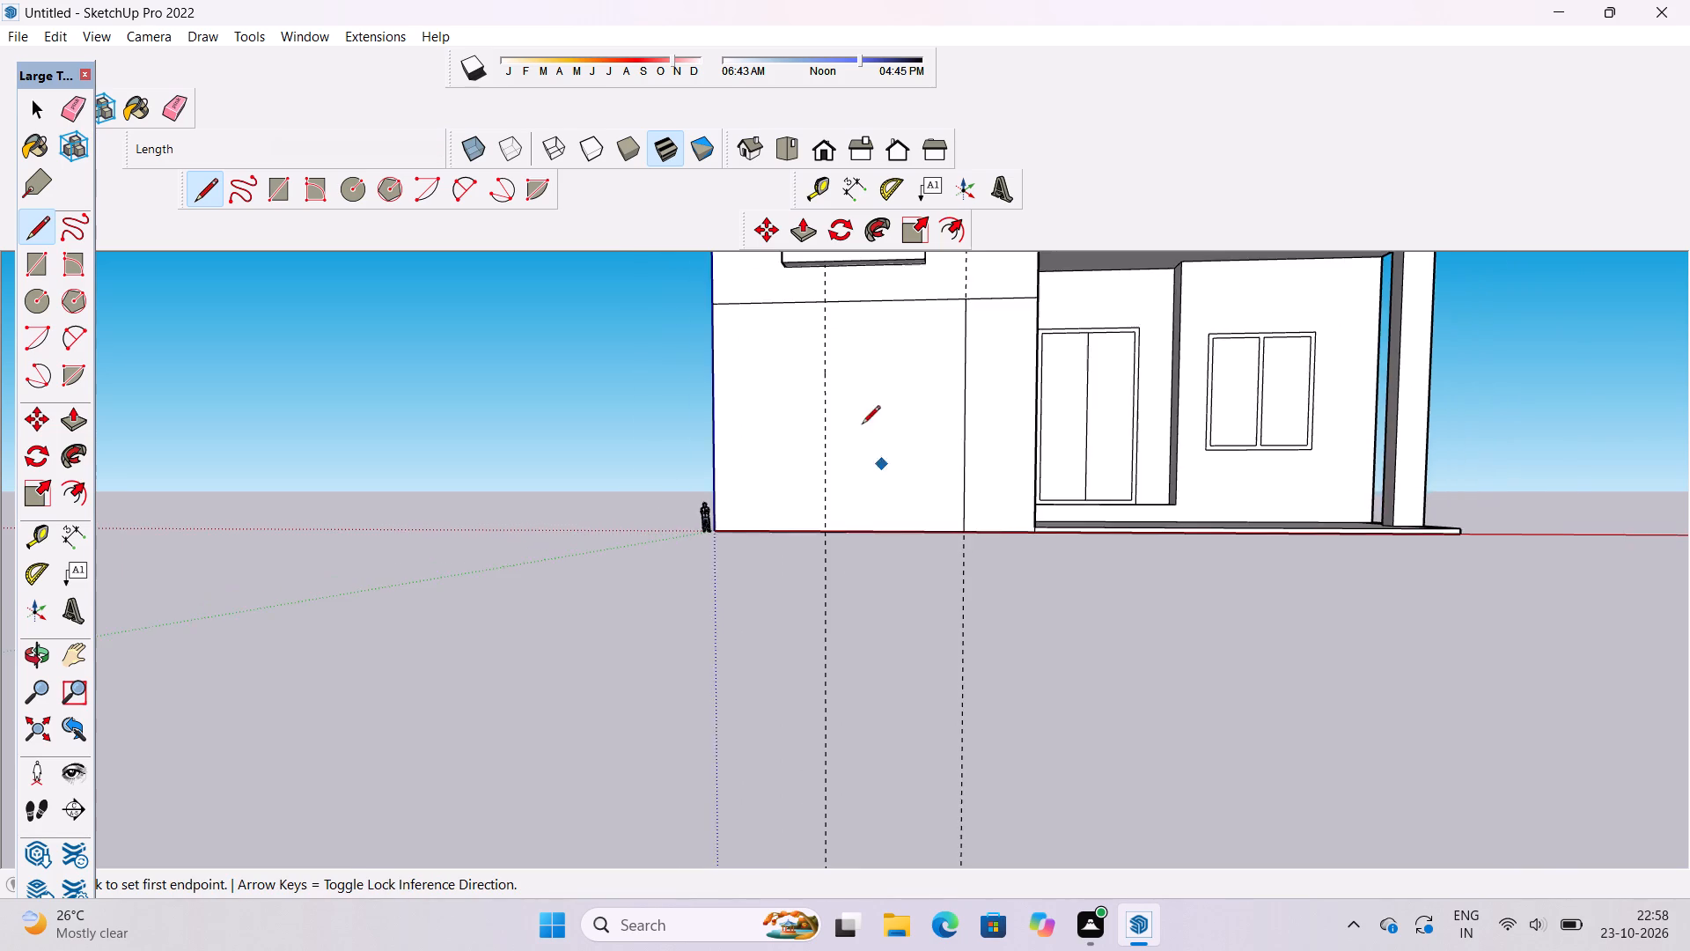
scroll(845, 363, "up", 2)
left_click(819, 292)
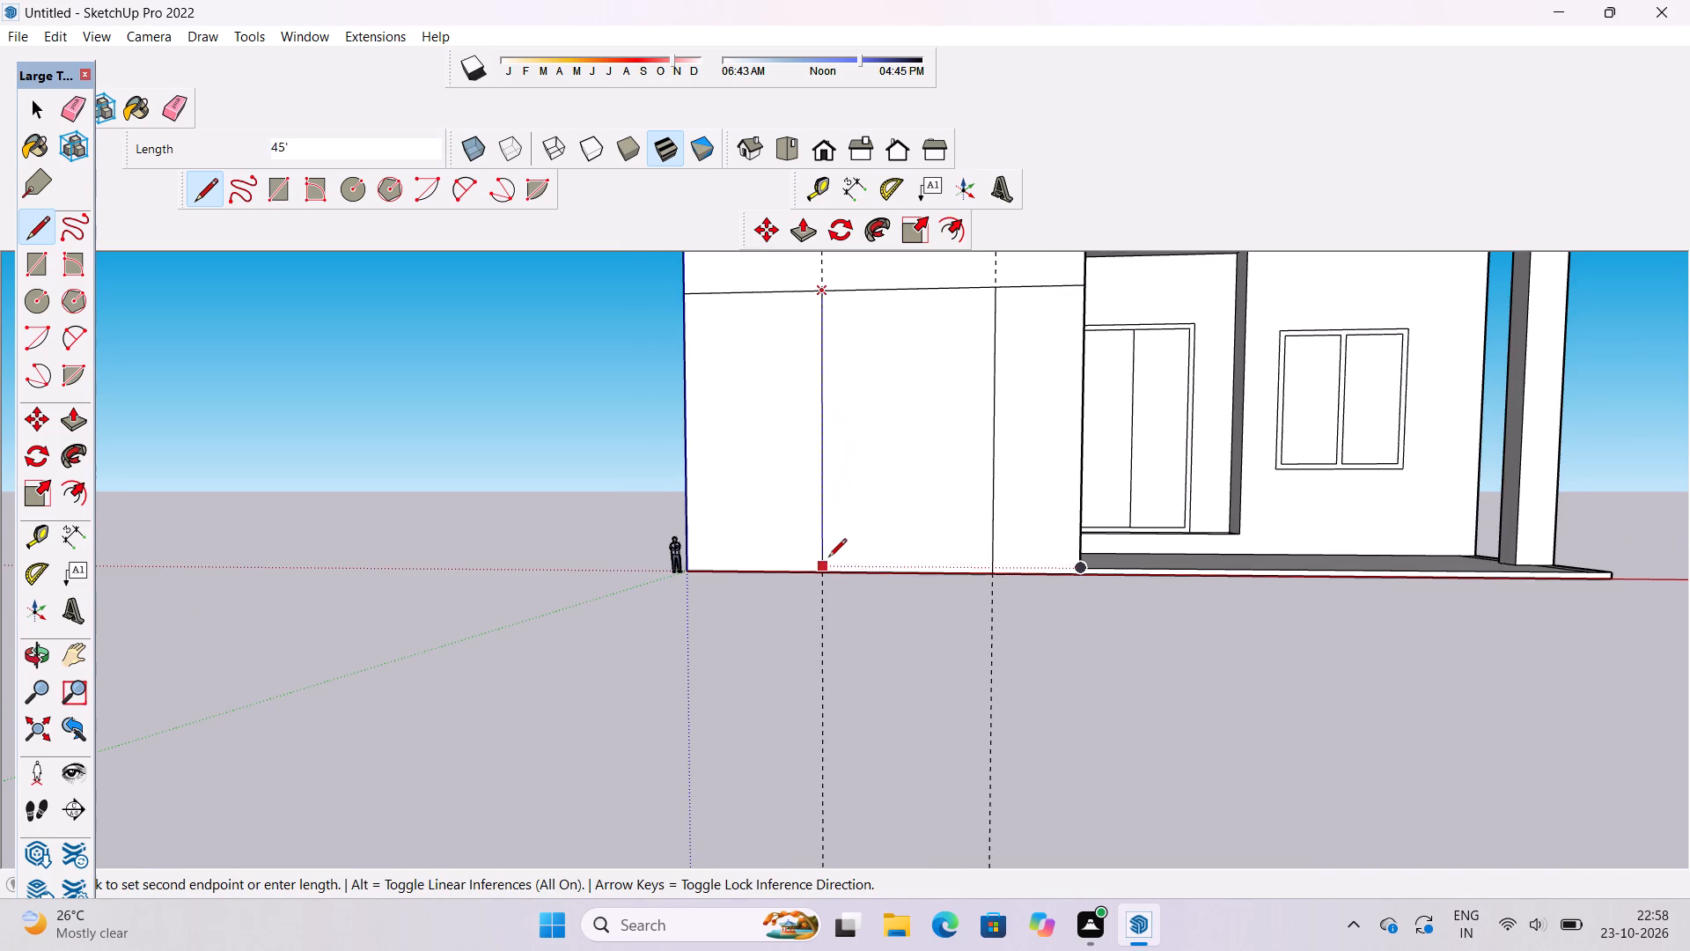
left_click(818, 571)
key("space")
Erase both vertical guides on the tower's lower front wall.
type("e")
left_click_drag(1003, 638, 950, 684)
left_click_drag(873, 595, 823, 687)
Examine the three panels on the tower's lower front wall from several angles and distances.
key("o")
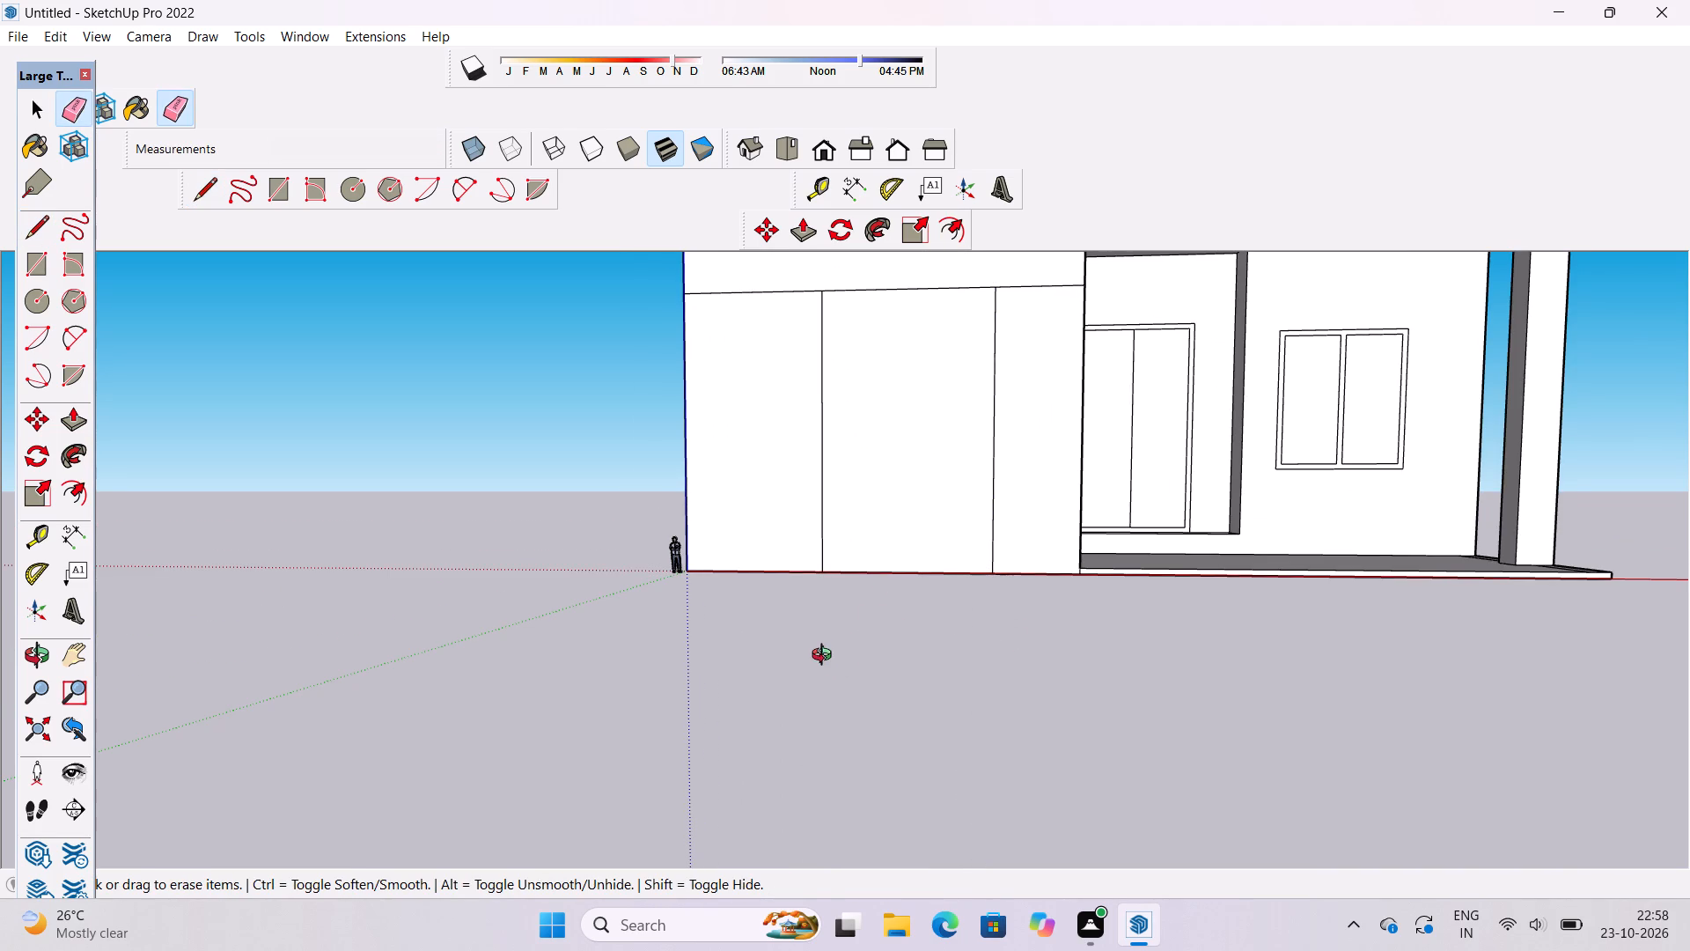
scroll(818, 623, "down", 4)
left_click_drag(807, 629, 871, 668)
scroll(893, 548, "up", 2)
left_click_drag(906, 528, 893, 536, "shift")
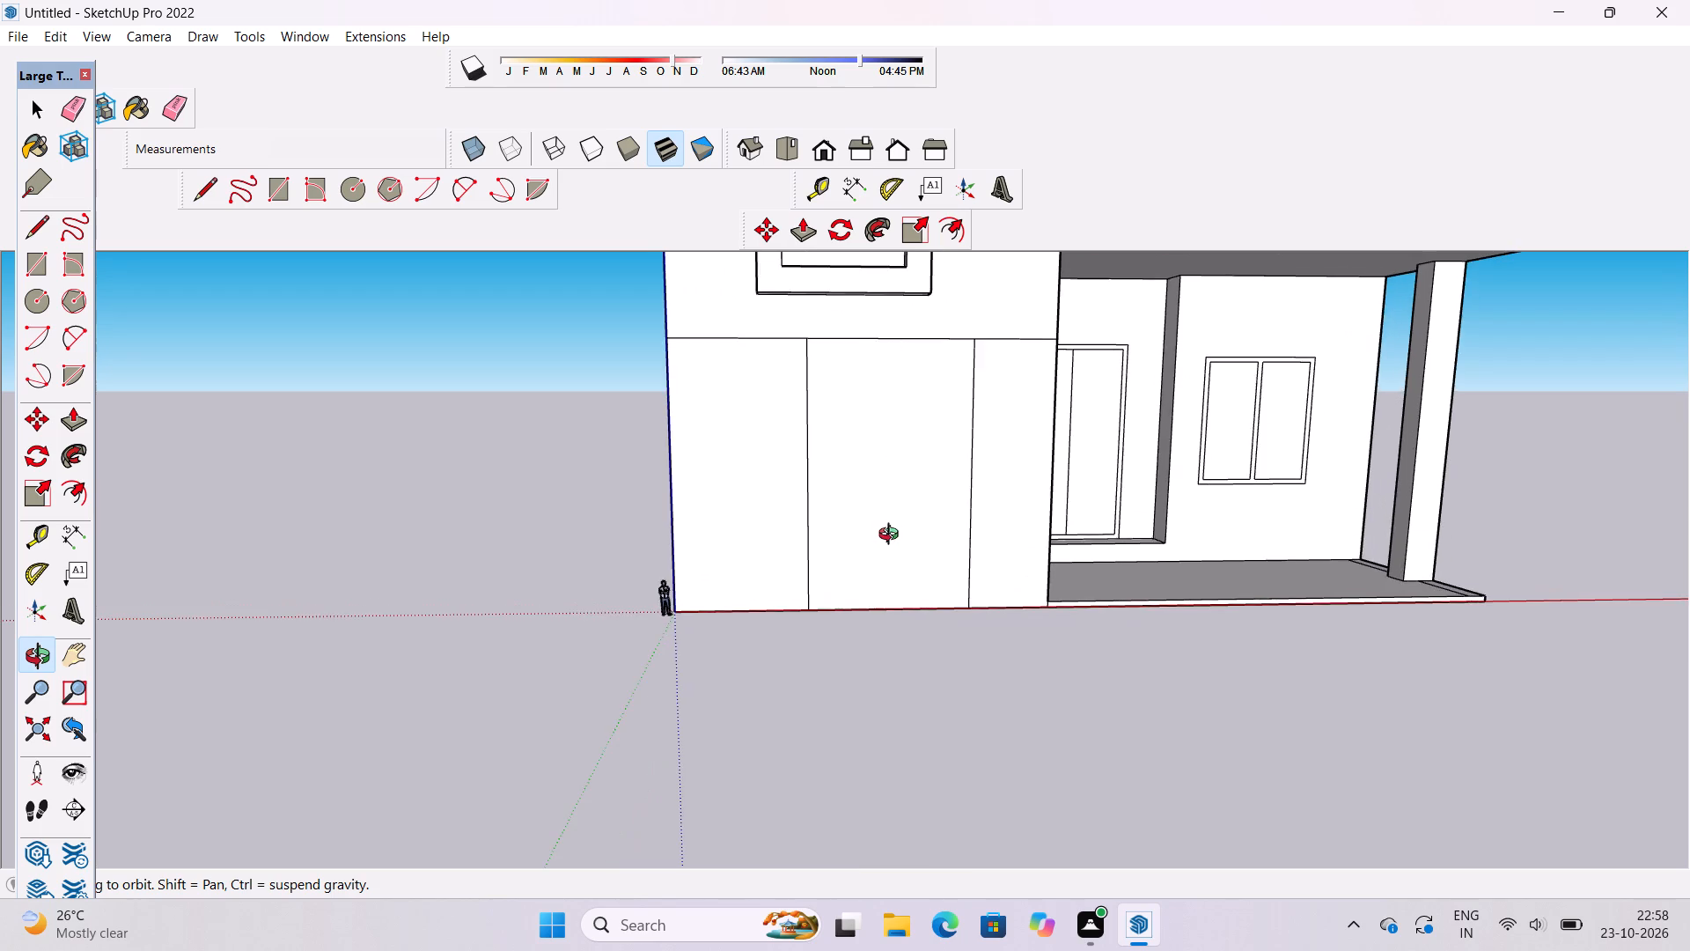
scroll(891, 534, "down", 4)
left_click_drag(895, 555, 831, 588, "shift")
left_click_drag(819, 599, 805, 605)
left_click_drag(801, 598, 671, 601, "shift")
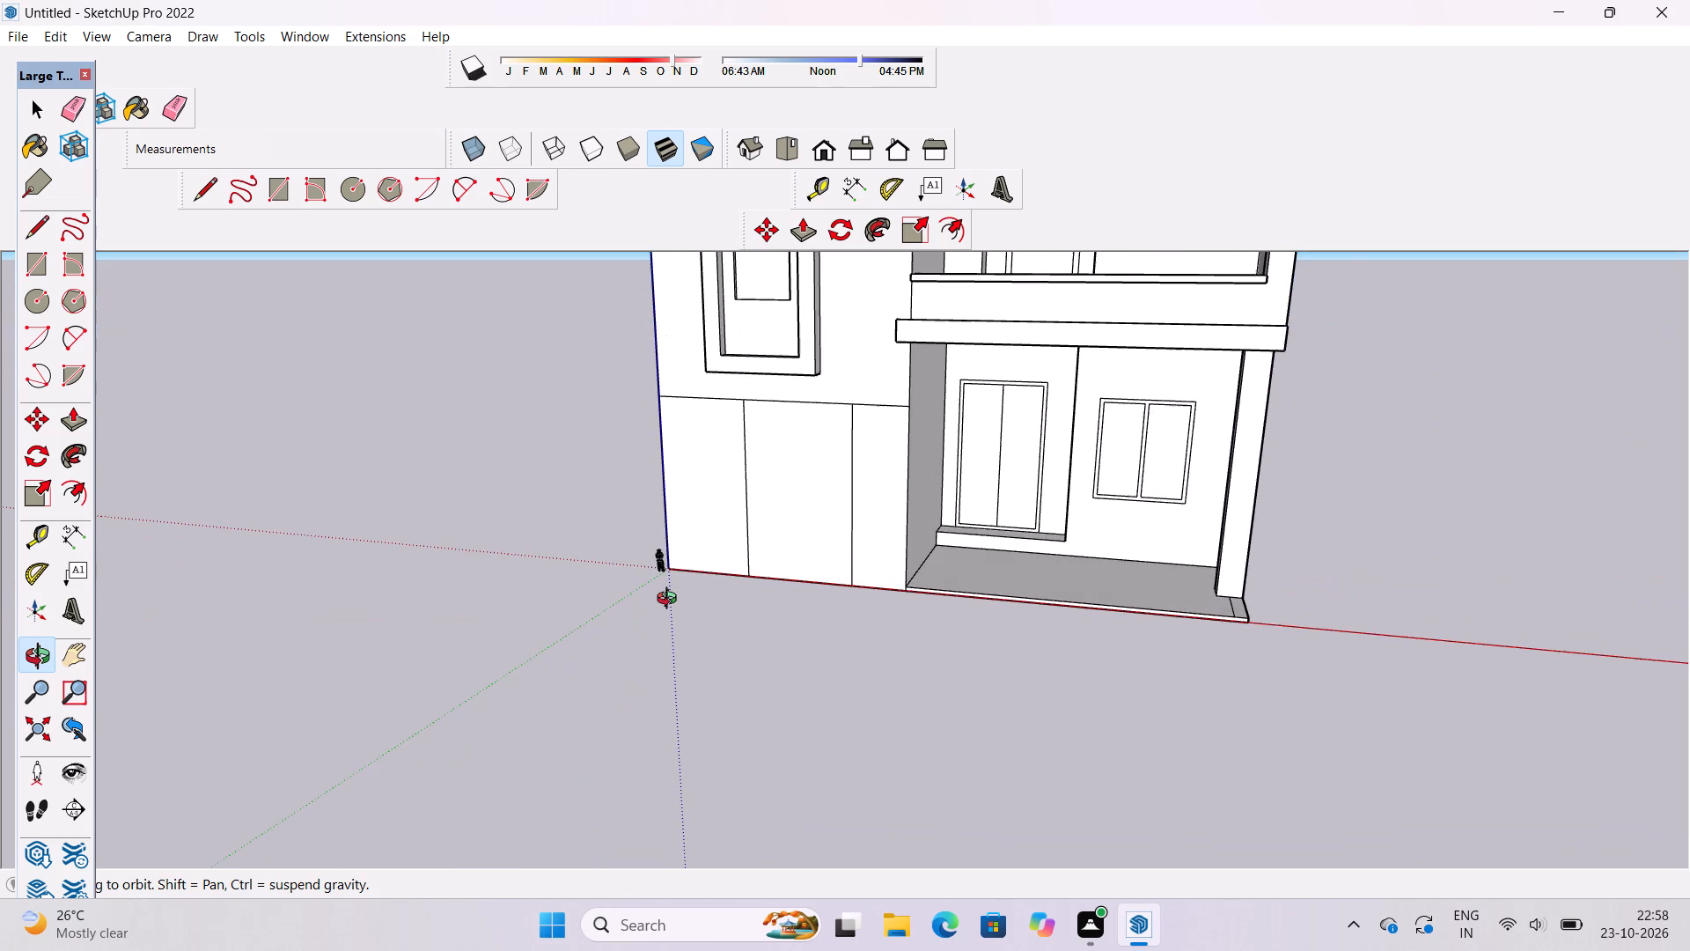
scroll(671, 601, "up", 1)
scroll(671, 601, "down", 2)
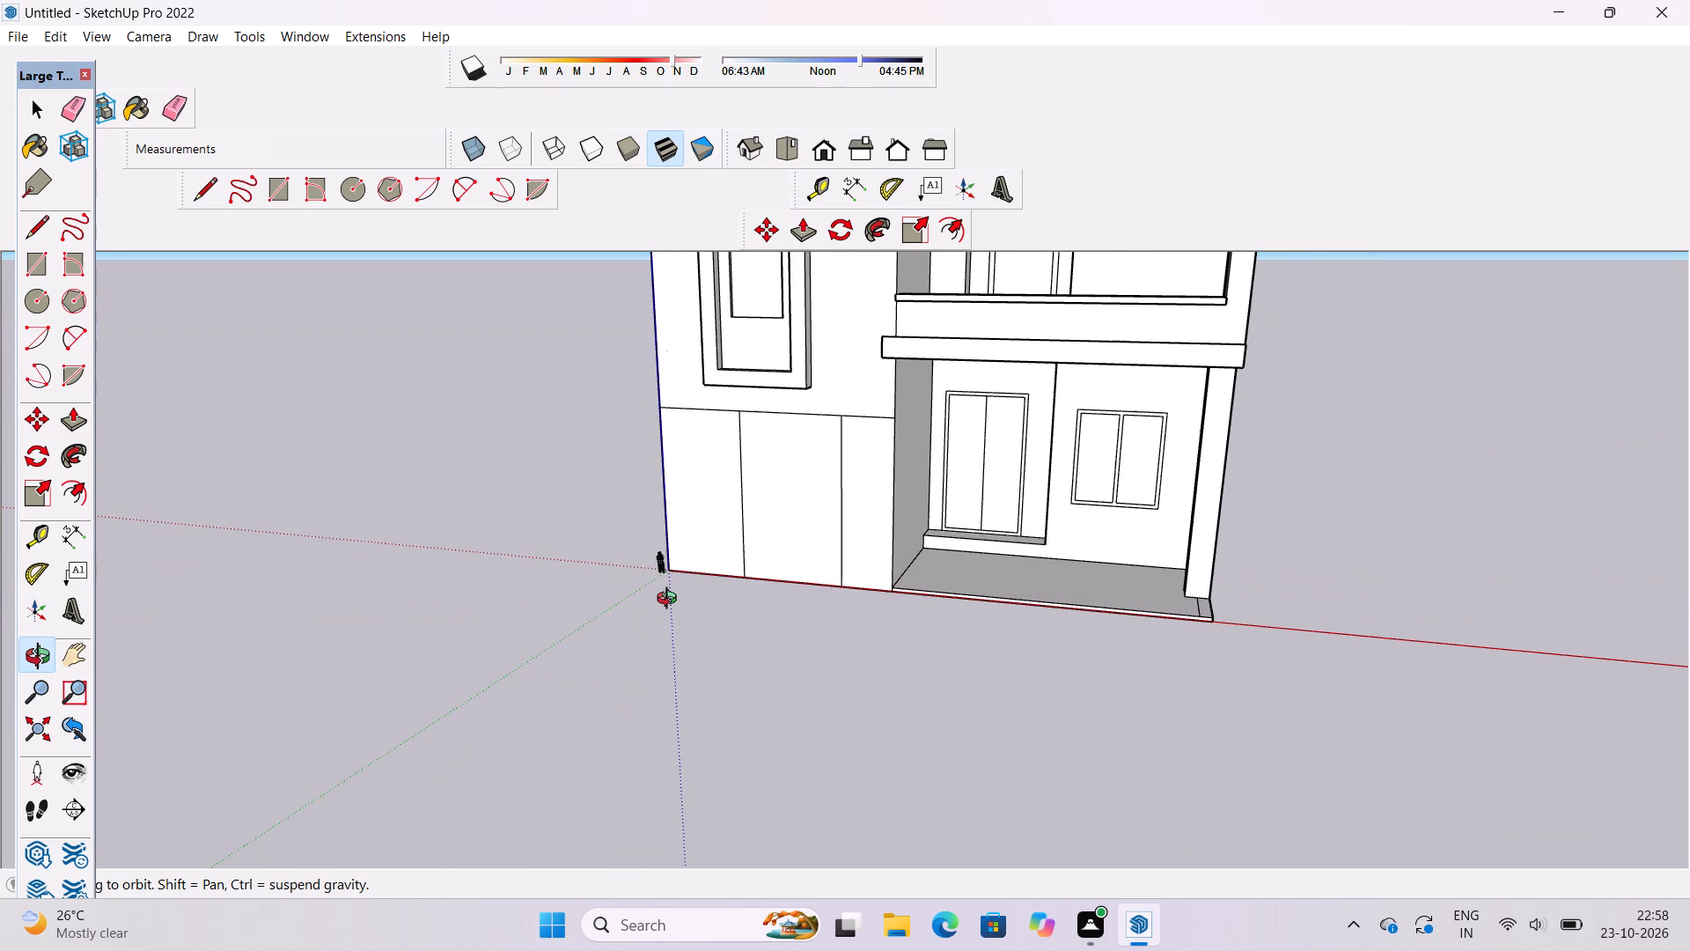
scroll(671, 601, "down", 2)
scroll(671, 601, "up", 6)
scroll(671, 601, "down", 3)
scroll(671, 601, "up", 3)
scroll(671, 601, "down", 5)
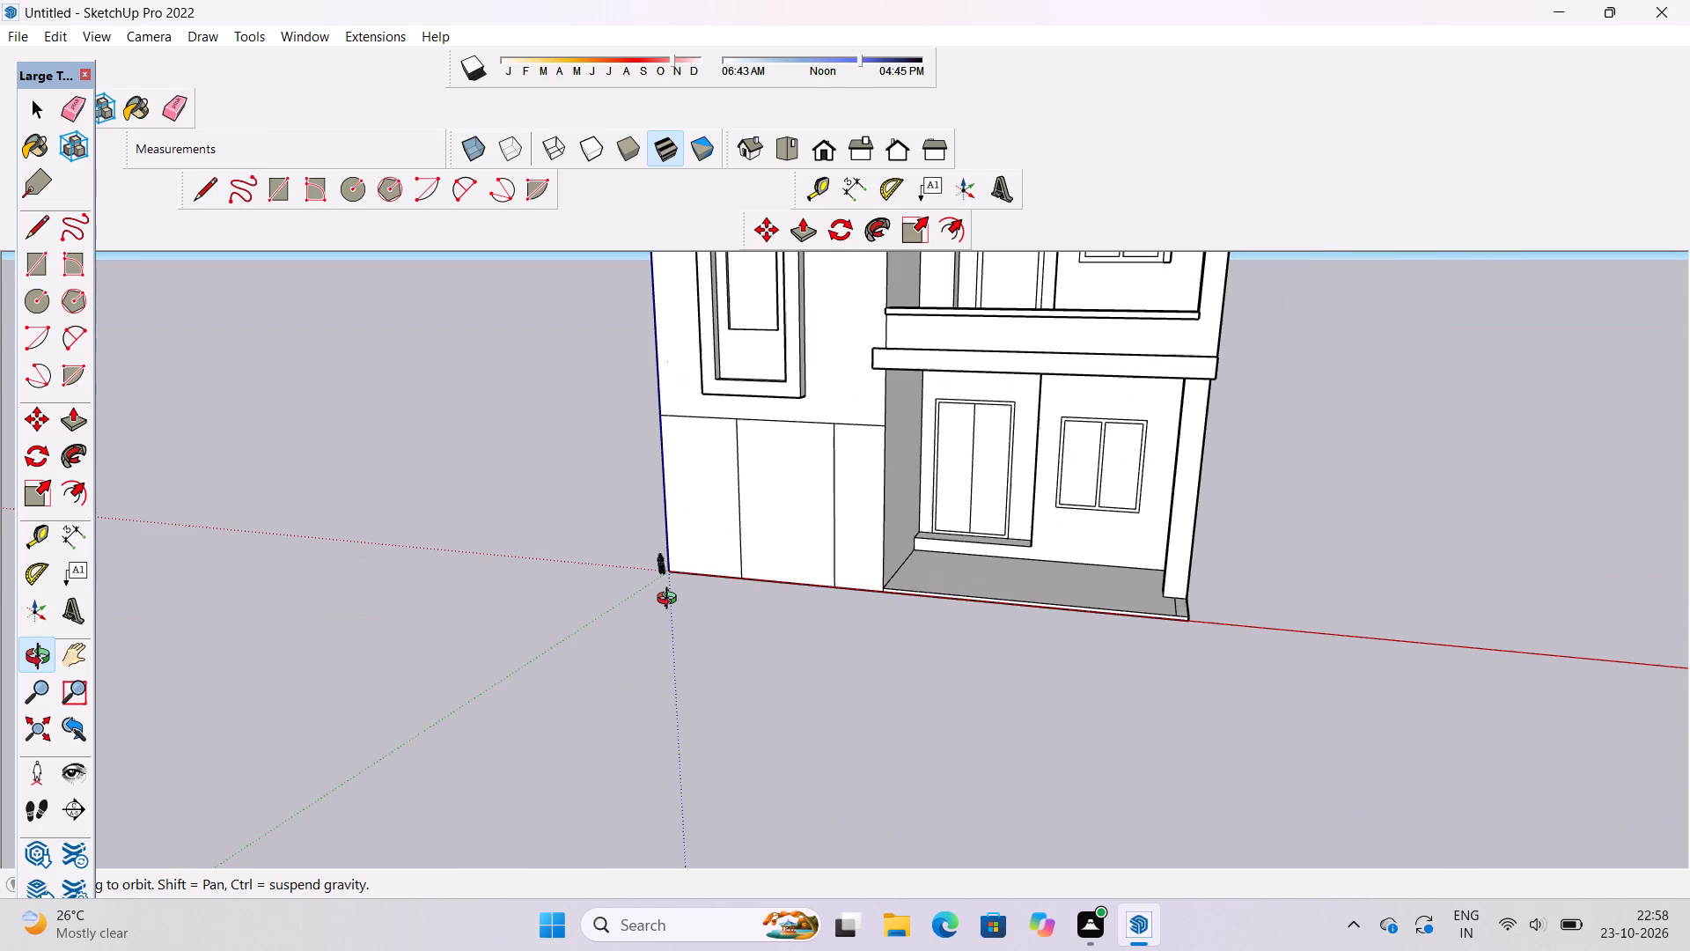
Push the middle panel of the tower's lower front wall 1.8' inward with Push/Pull.
left_click_drag(742, 572, 759, 663, "shift")
left_click_drag(759, 663, 744, 596)
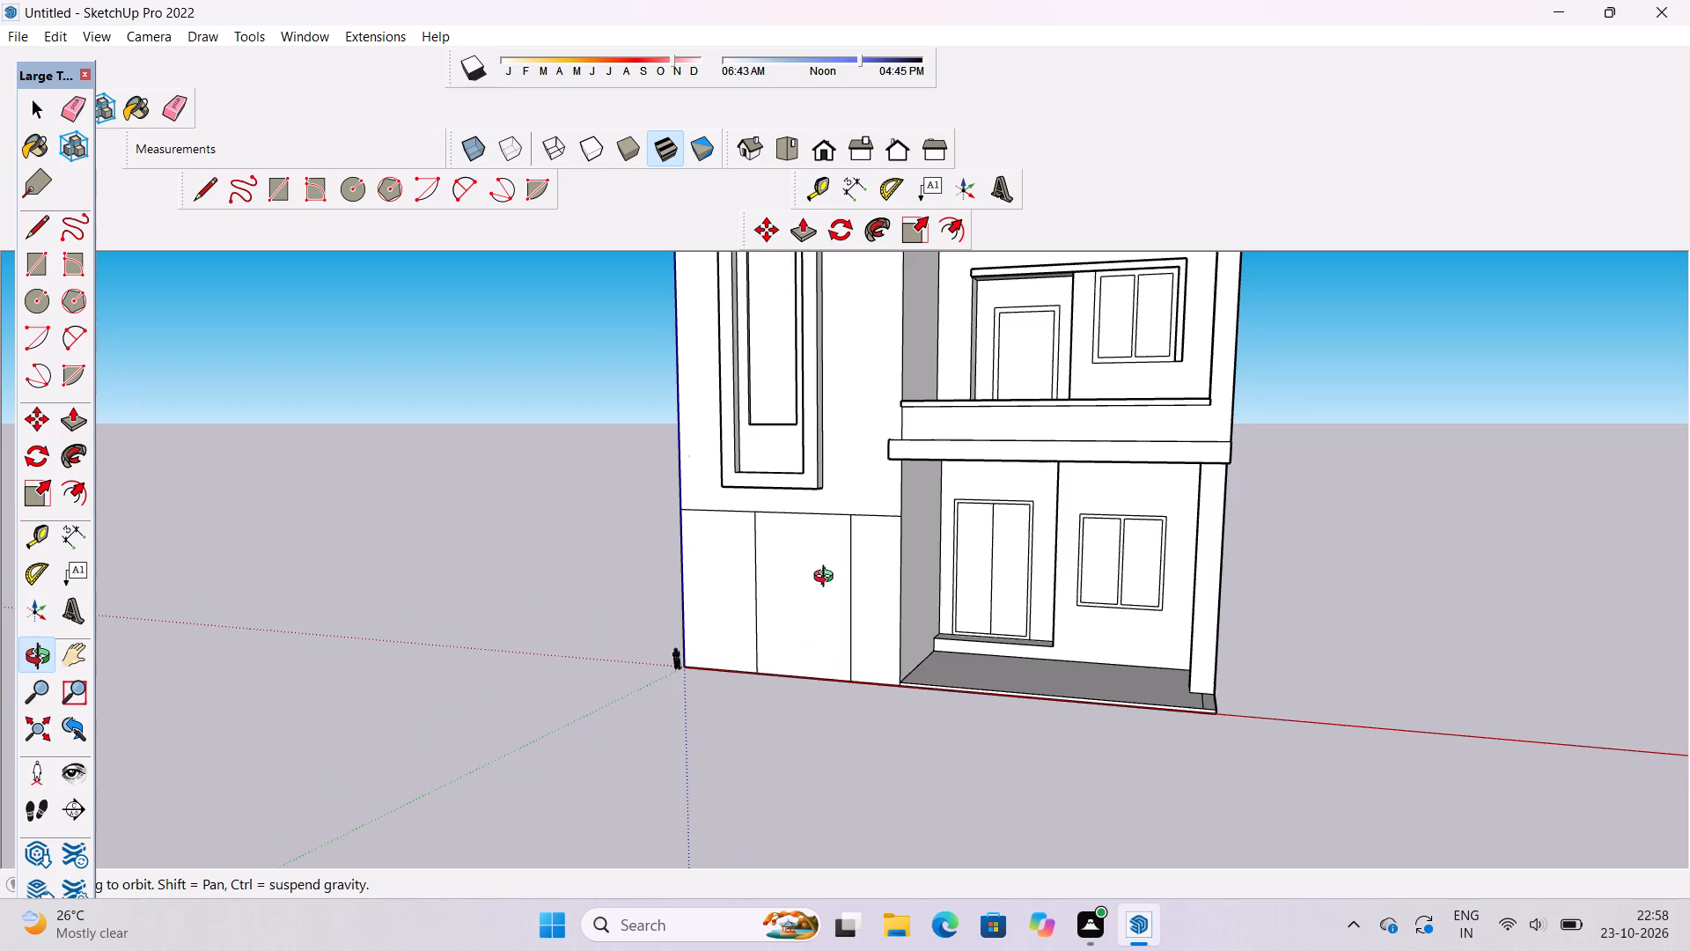
scroll(827, 579, "up", 3)
left_click_drag(794, 588, 753, 589, "shift")
key("p")
scroll(637, 543, "down", 5)
scroll(775, 558, "up", 6)
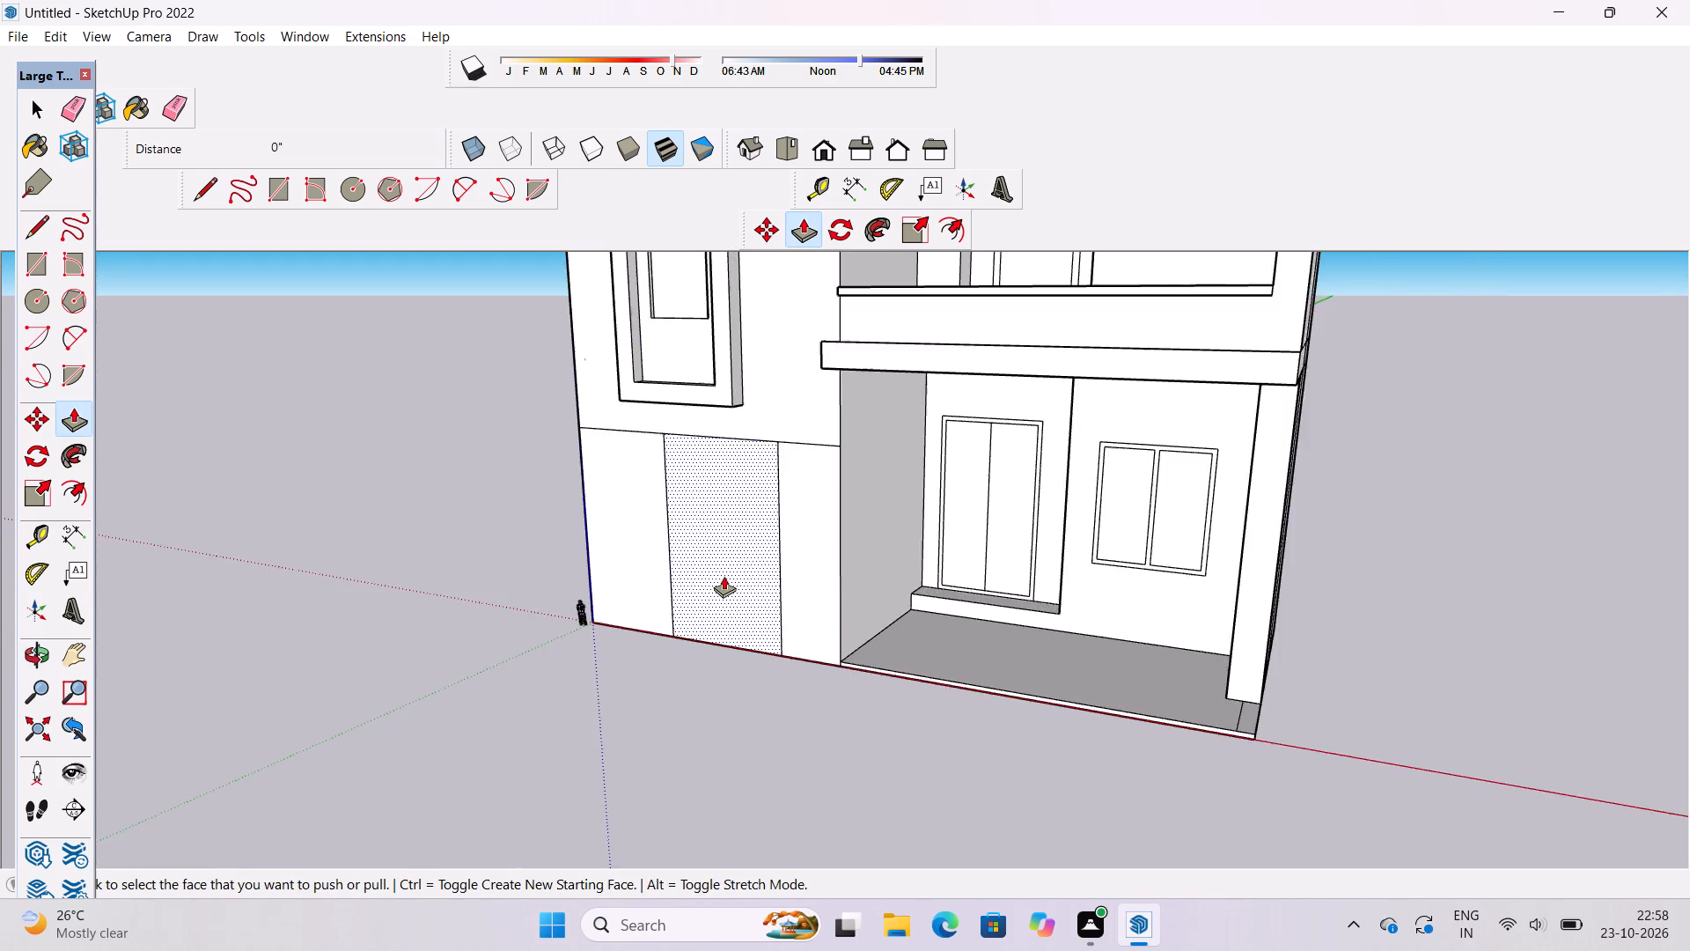
scroll(724, 576, "up", 3)
left_click(724, 576)
key("space")
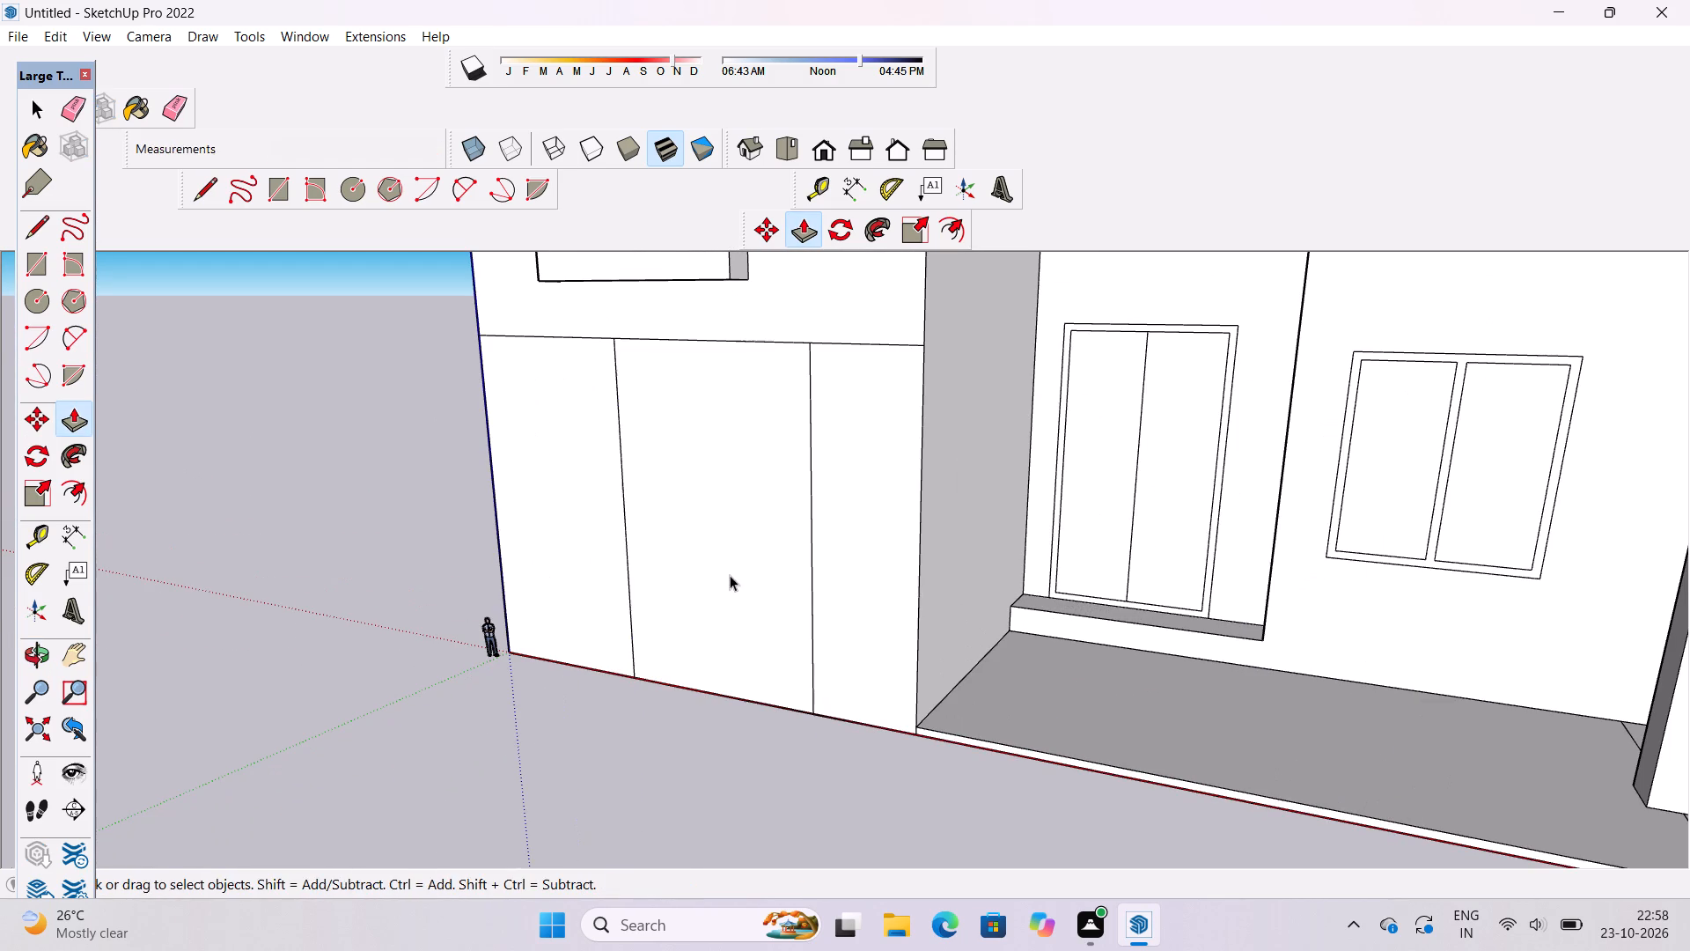
type("p")
left_click(728, 589)
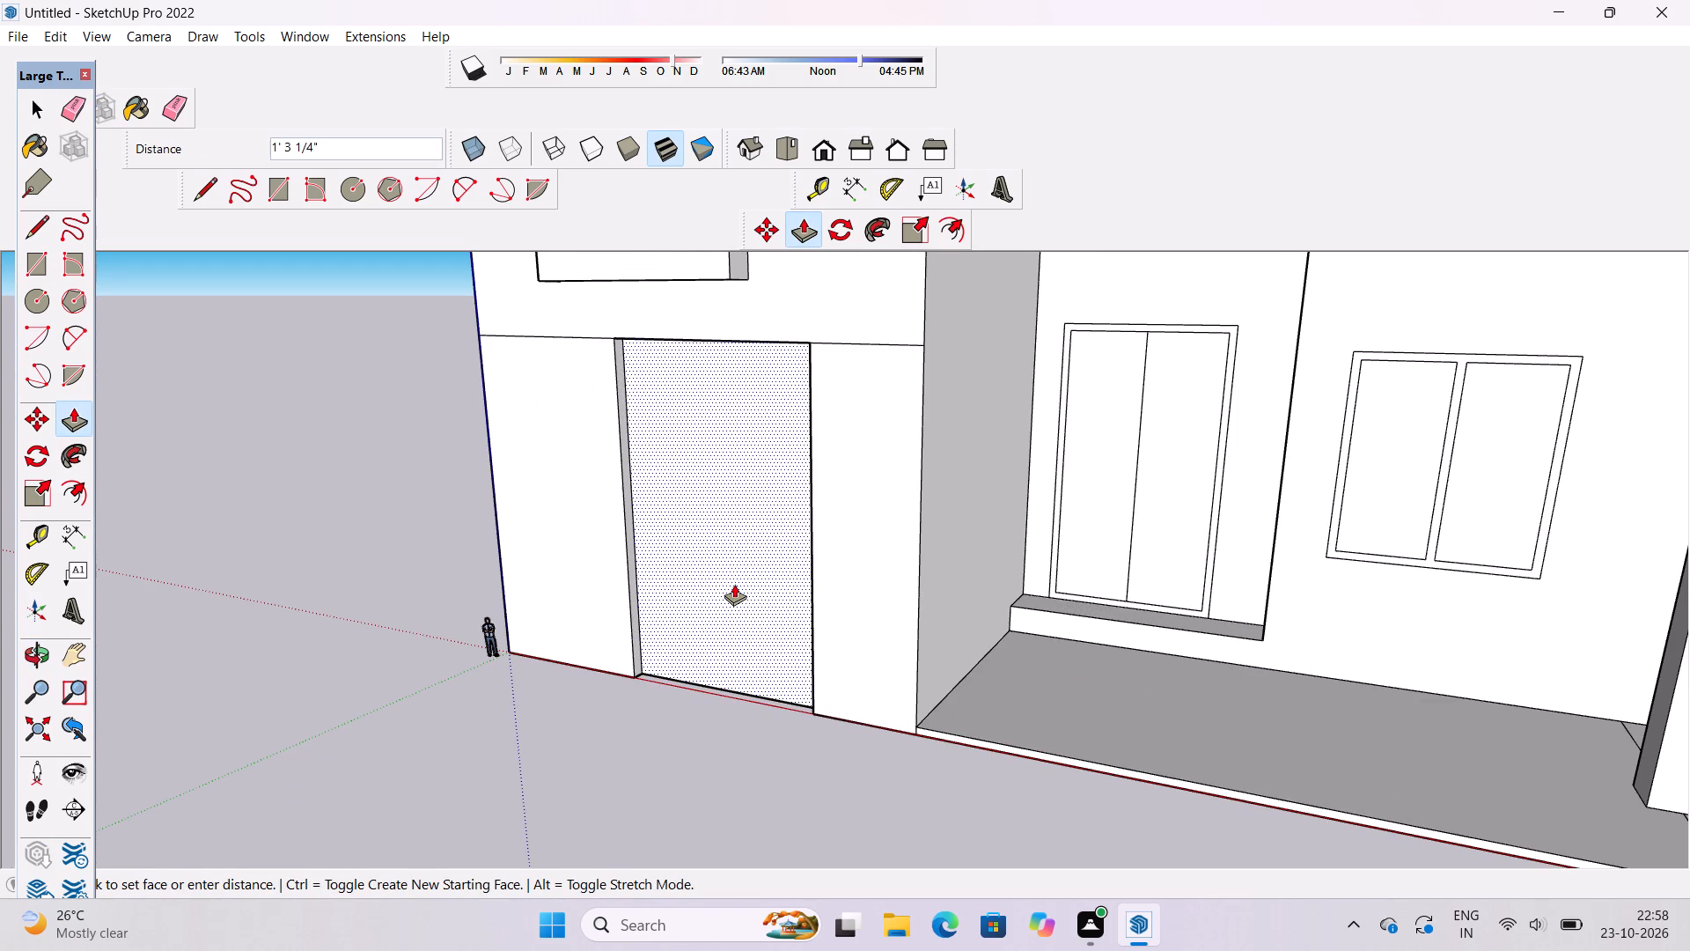
type("1.8'")
key("Return")
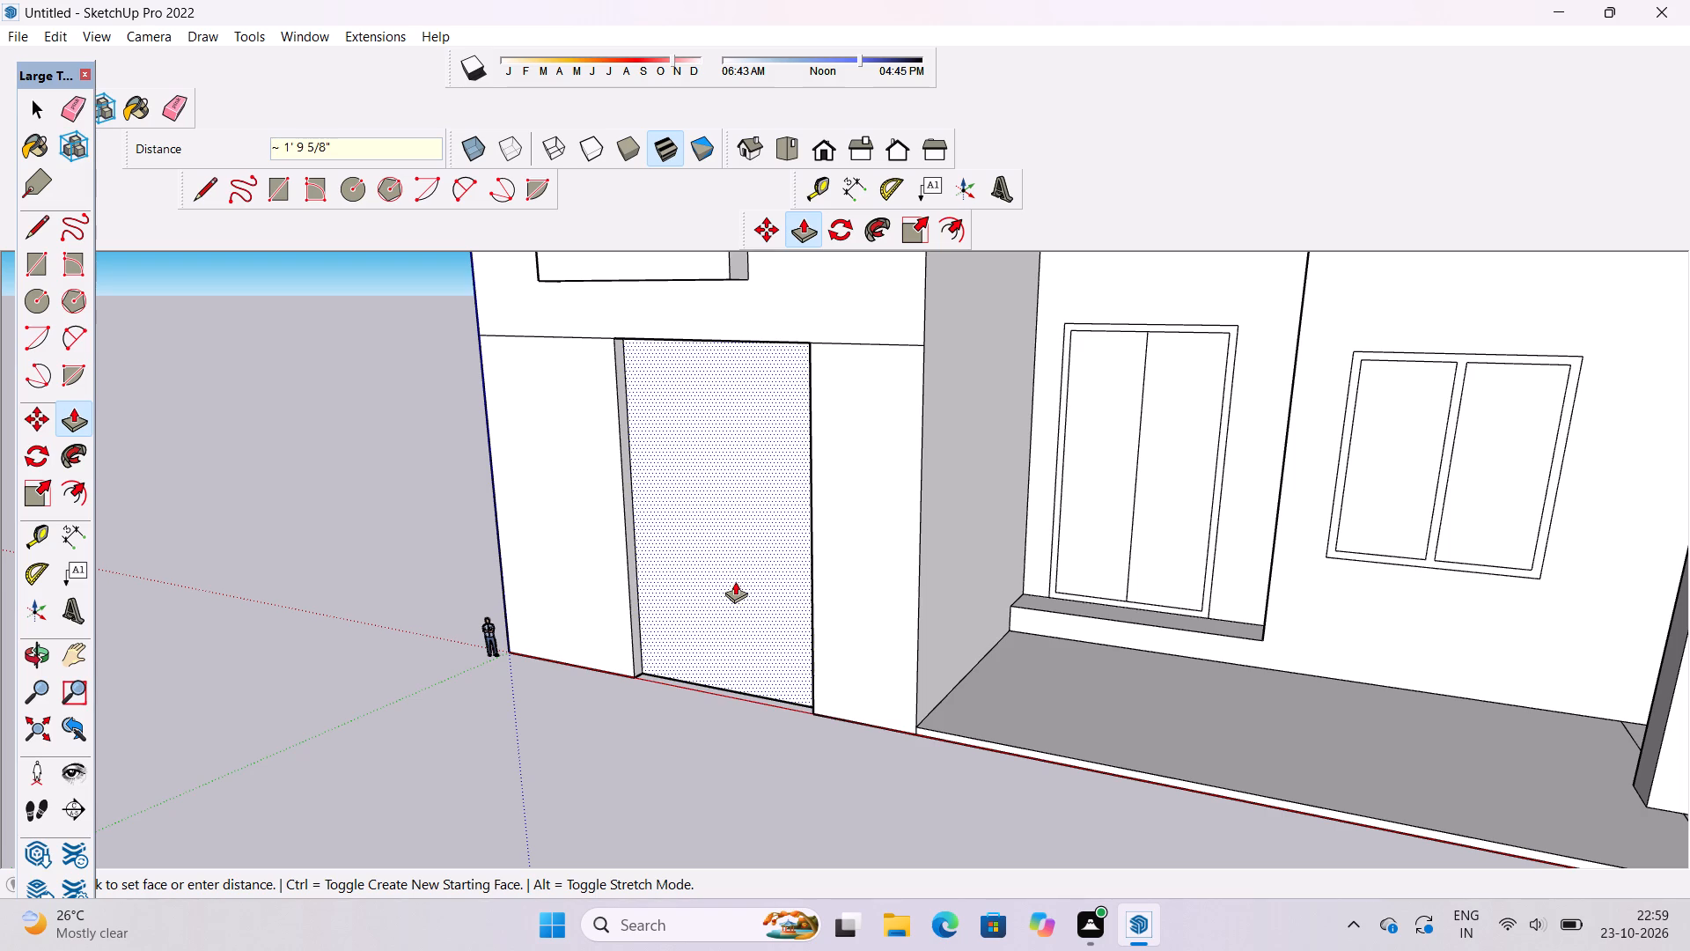
Examine the recessed opening on the tower's lower front wall in relation to the rest of the facade.
key("o")
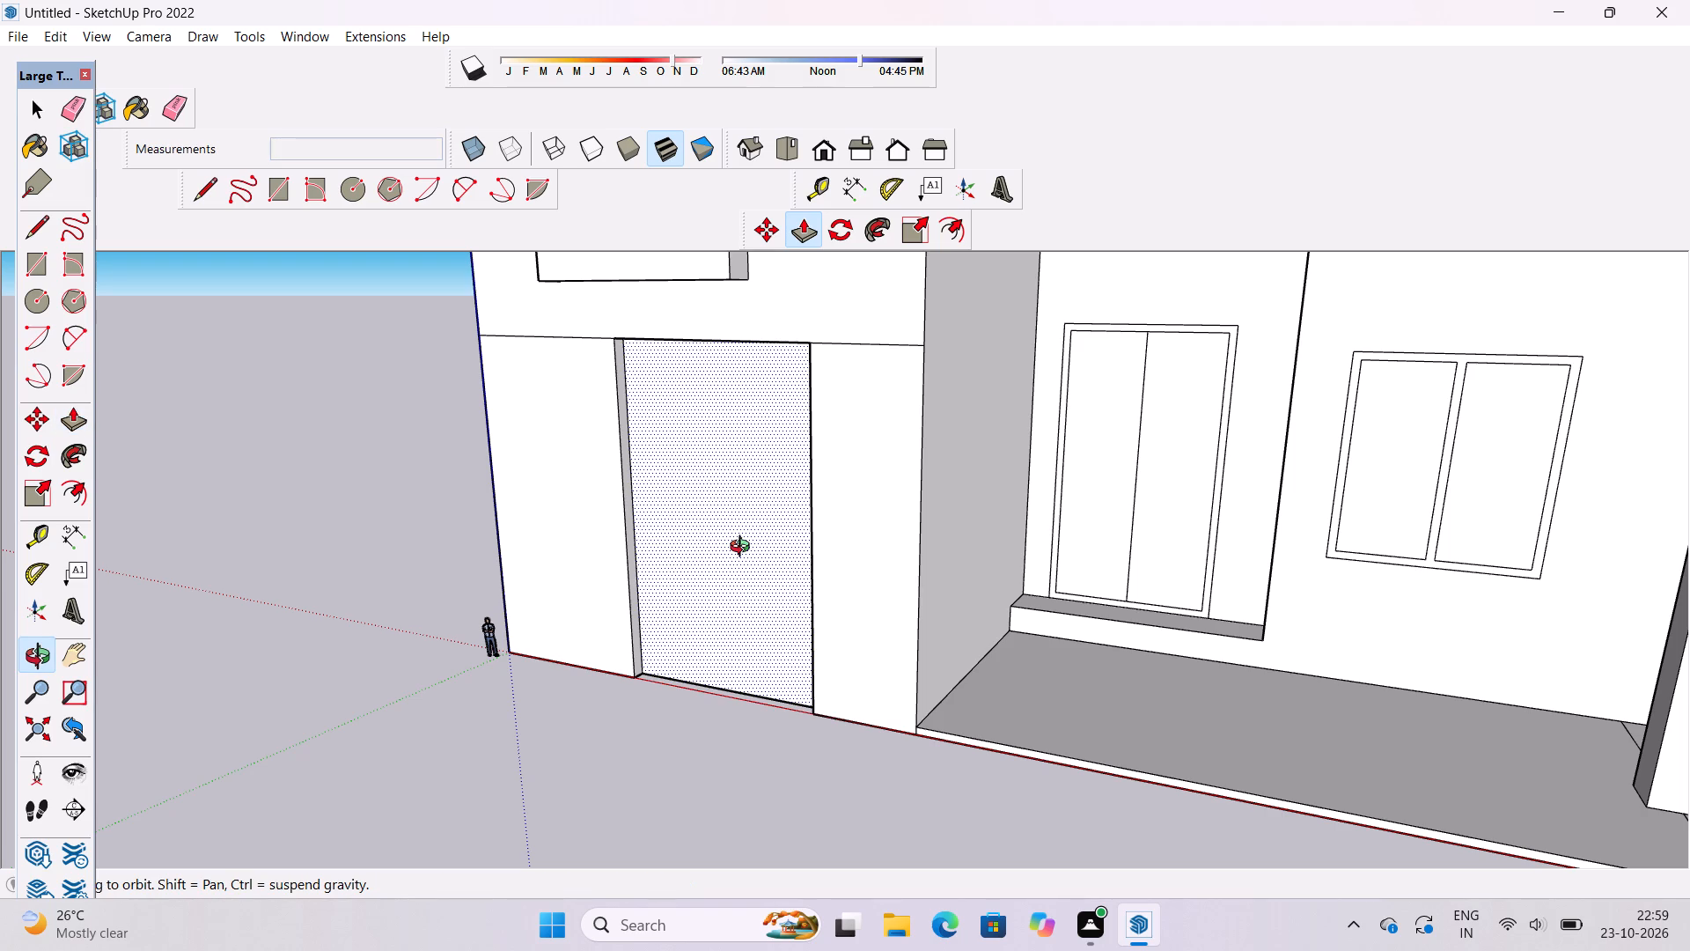
key("space")
left_click(416, 577)
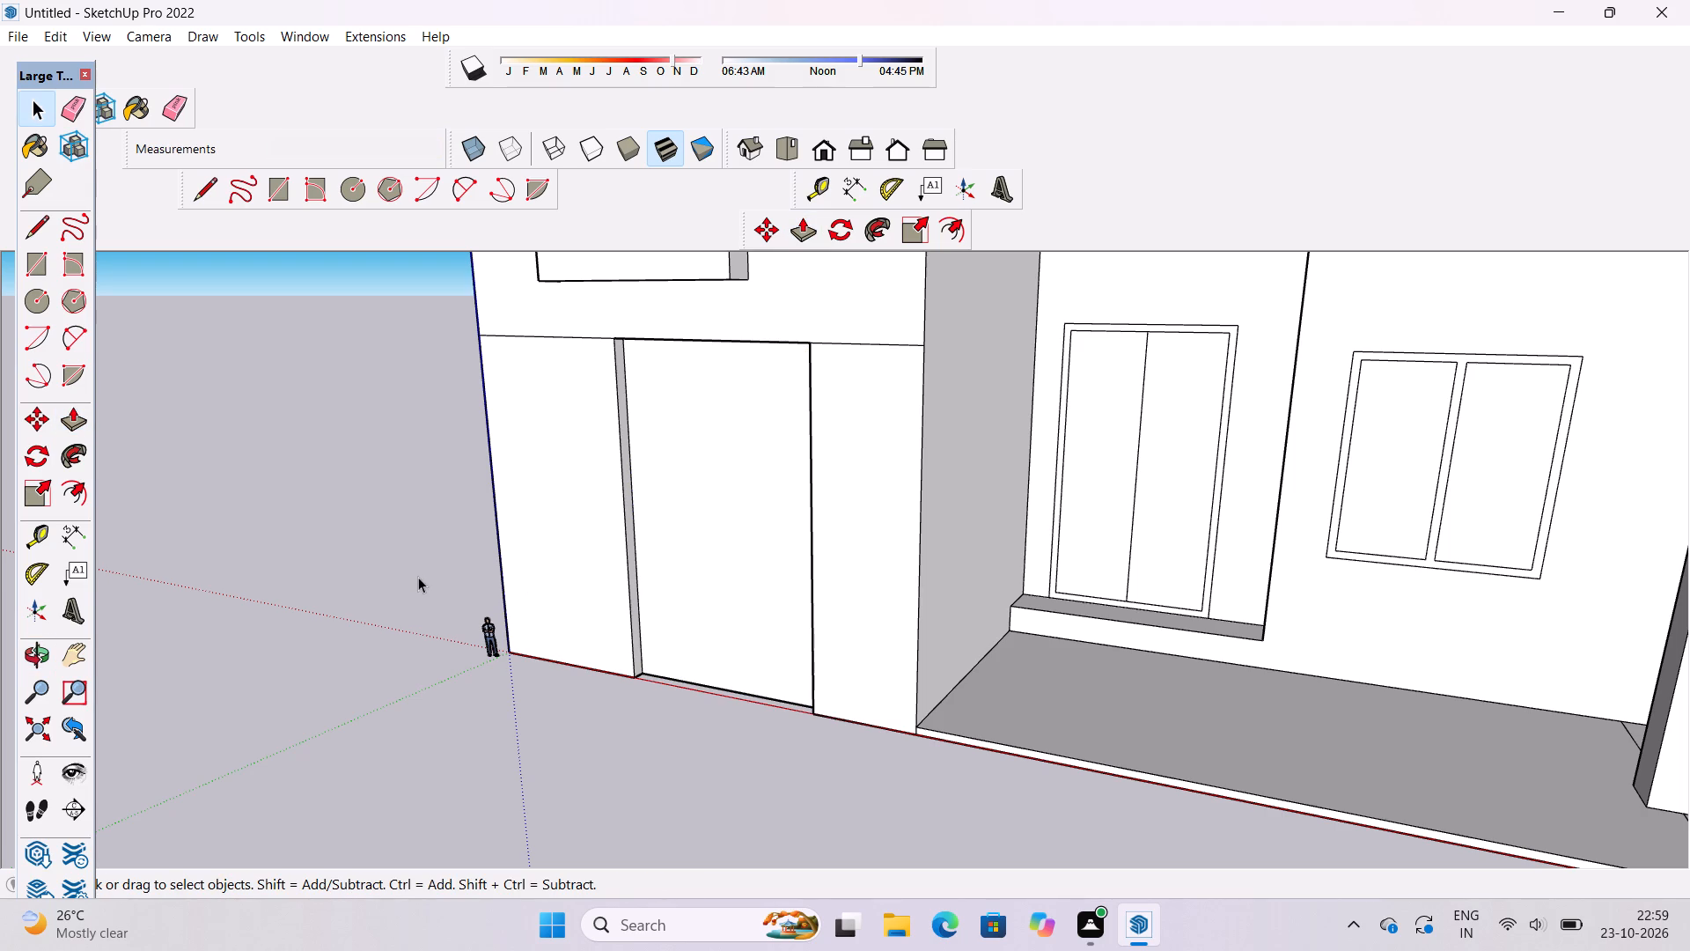
key("o")
scroll(500, 542, "down", 6)
left_click_drag(491, 567, 595, 573)
scroll(639, 566, "down", 4)
left_click_drag(553, 632, 606, 569, "shift")
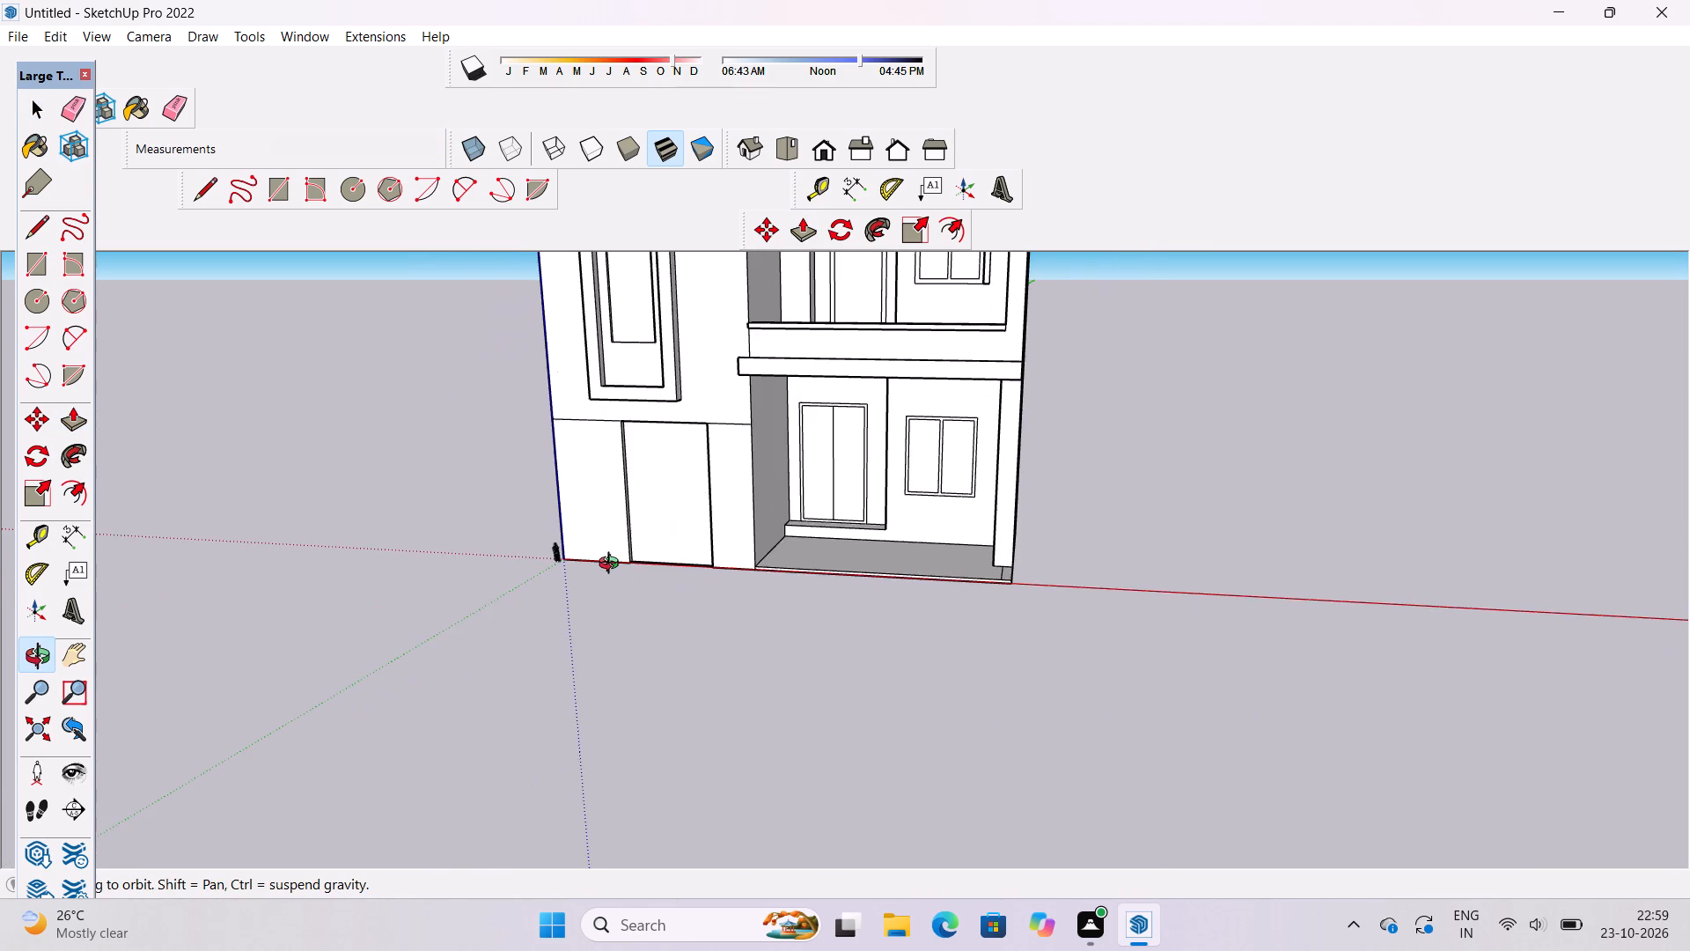
scroll(613, 565, "up", 1)
left_click_drag(616, 565, 621, 580, "shift")
left_click_drag(612, 617, 675, 584)
left_click_drag(693, 557, 590, 593, "shift")
scroll(605, 560, "down", 5)
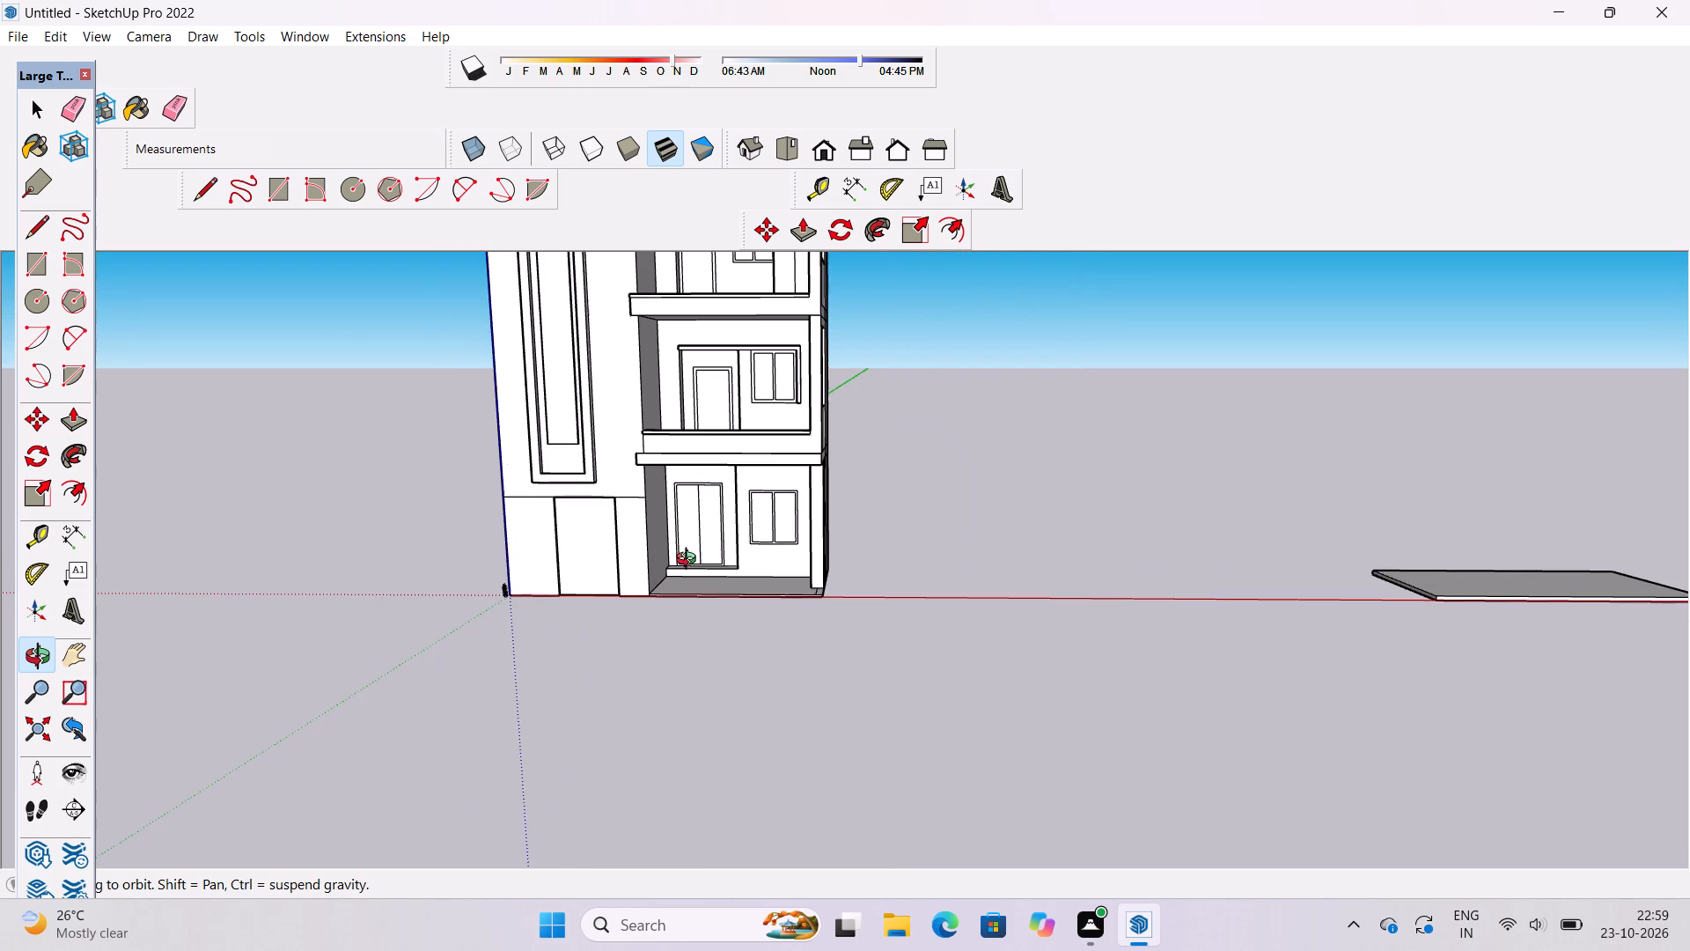
left_click_drag(690, 561, 646, 572)
scroll(643, 542, "up", 3)
left_click_drag(651, 550, 667, 614, "shift")
left_click_drag(713, 578, 645, 559)
scroll(644, 538, "up", 5)
left_click_drag(655, 570, 665, 590, "shift")
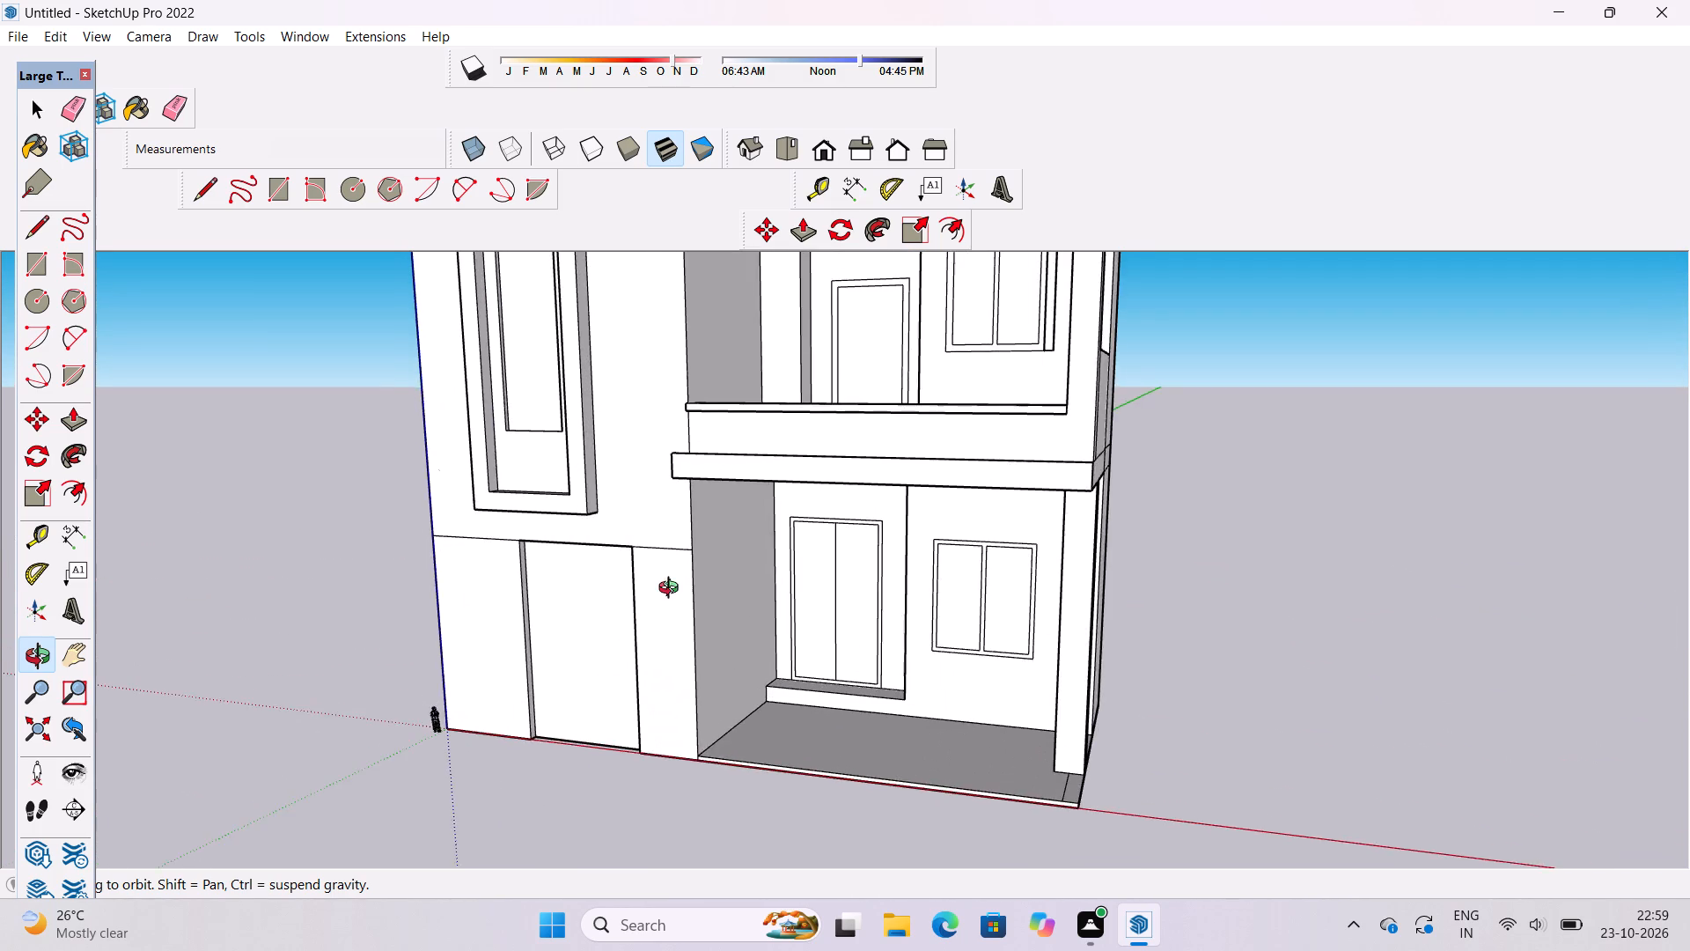
Extend the dividing line across the tower's side wall, from its front corner to the porch's back wall.
left_click_drag(672, 590, 546, 608)
key("l")
scroll(656, 549, "up", 5)
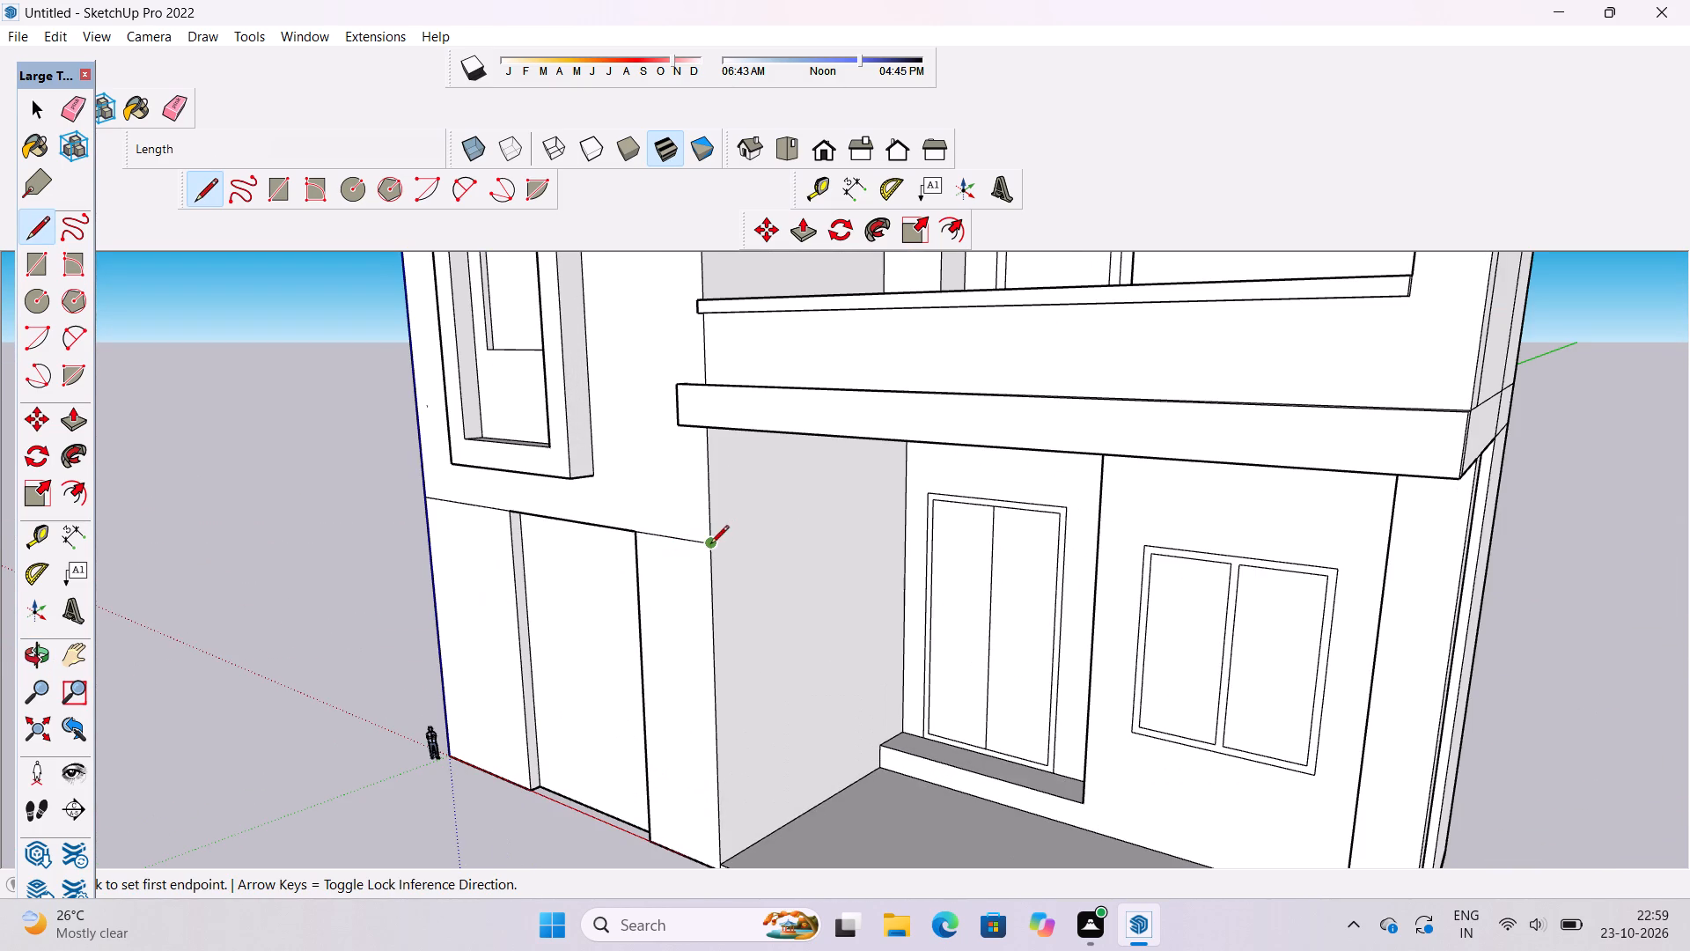
left_click(709, 544)
left_click(900, 494)
key("space")
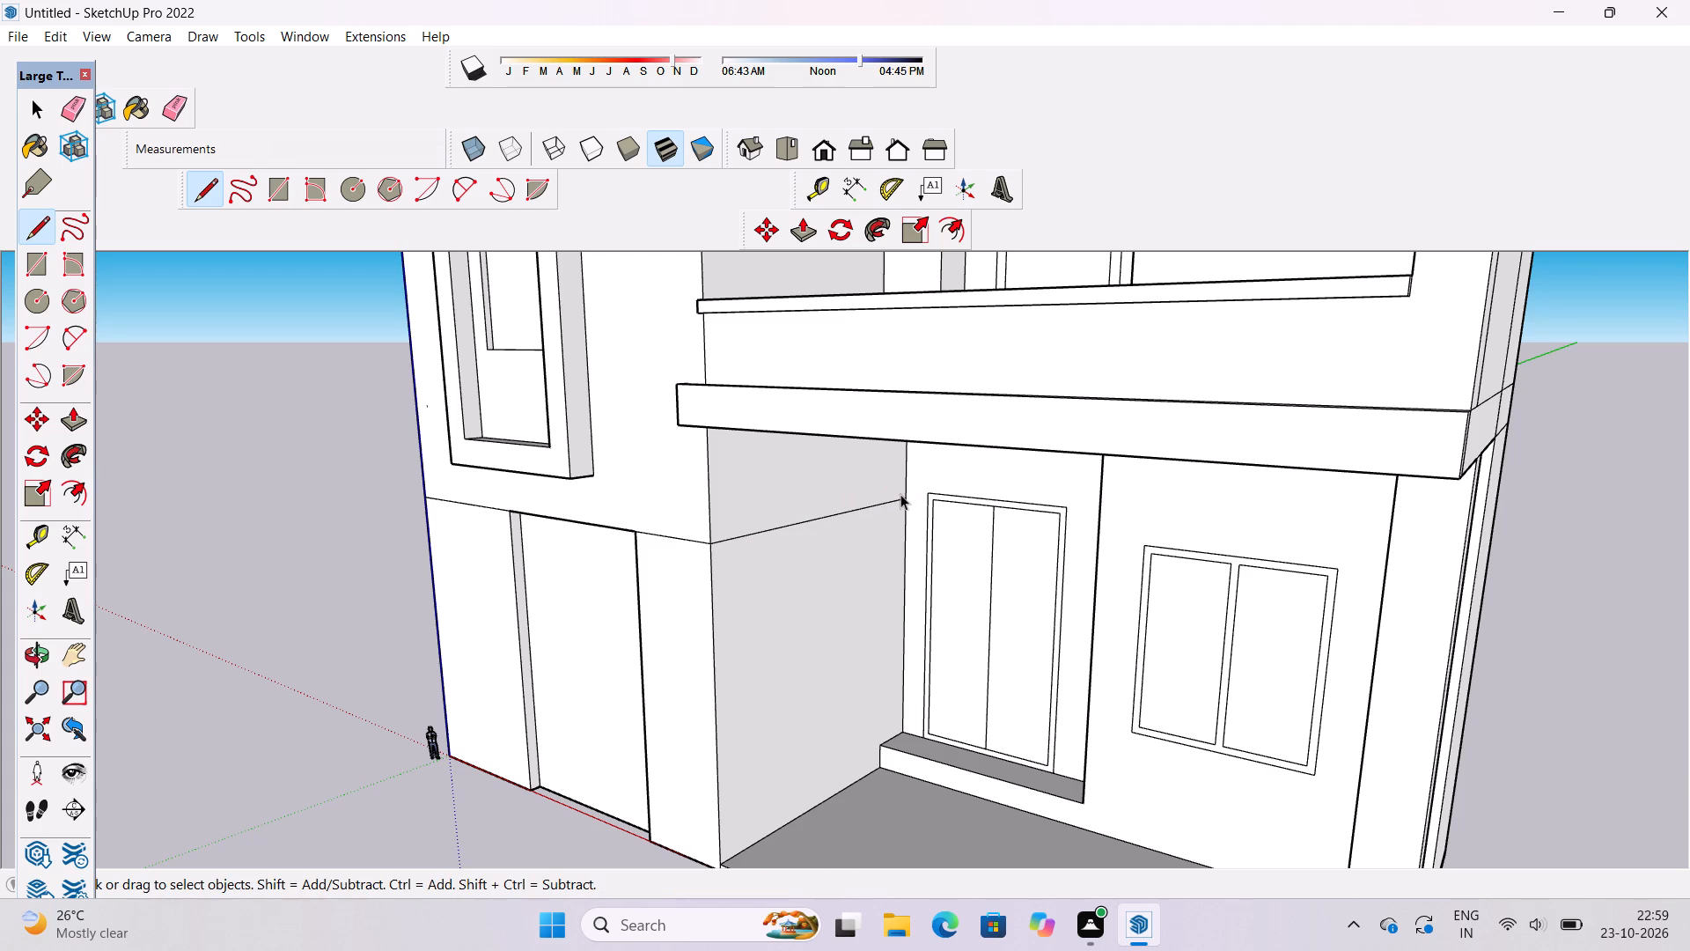
Examine the extended dividing line on the tower's side wall and the overall building front.
type("o")
scroll(889, 419, "down", 6)
left_click_drag(820, 575, 894, 574)
left_click_drag(859, 552, 753, 512, "shift")
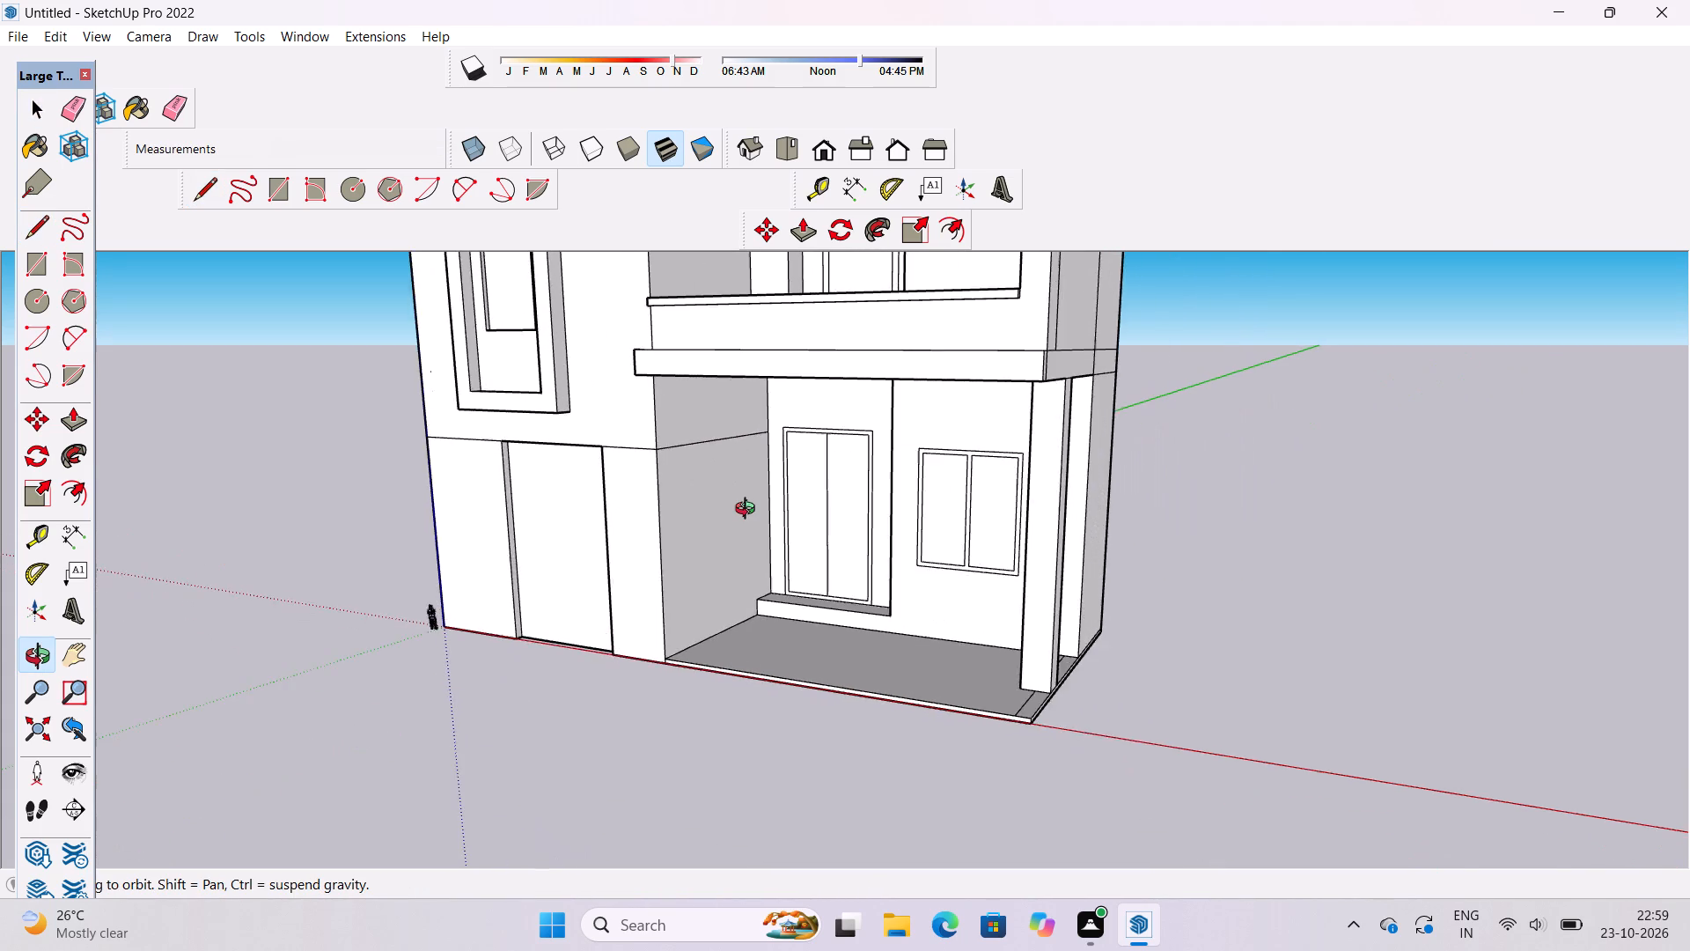
scroll(749, 511, "down", 3)
left_click_drag(748, 520, 901, 520)
scroll(901, 520, "down", 6)
left_click_drag(908, 520, 800, 513, "shift")
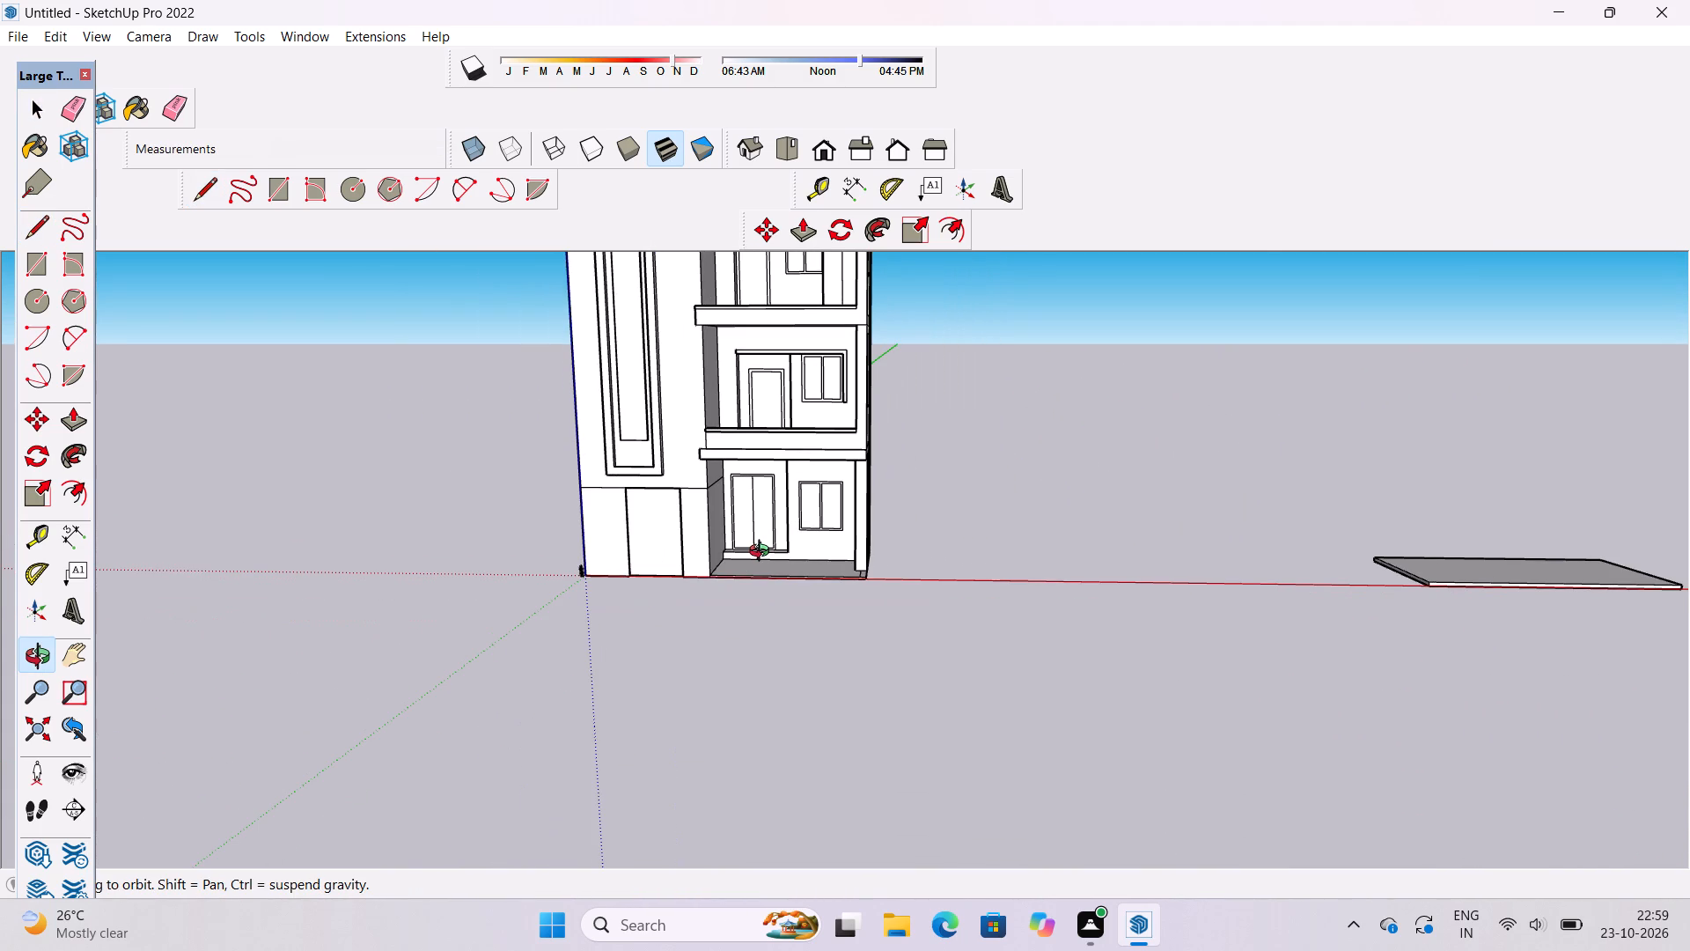
scroll(763, 553, "up", 1)
scroll(763, 553, "down", 1)
scroll(763, 553, "up", 1)
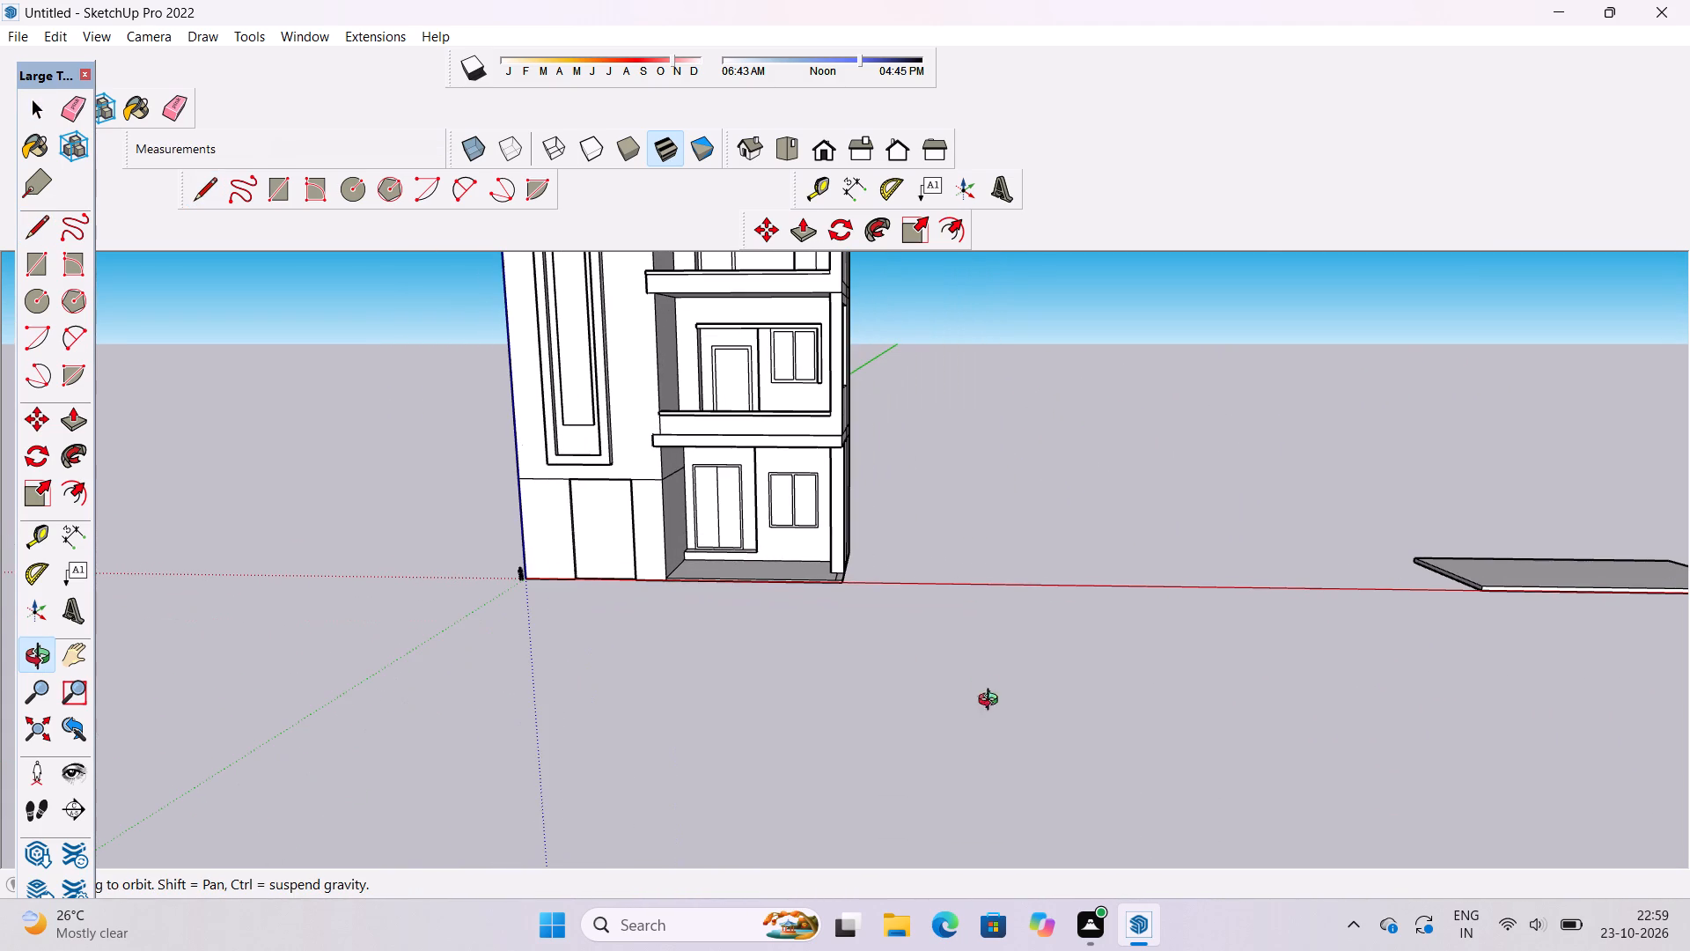
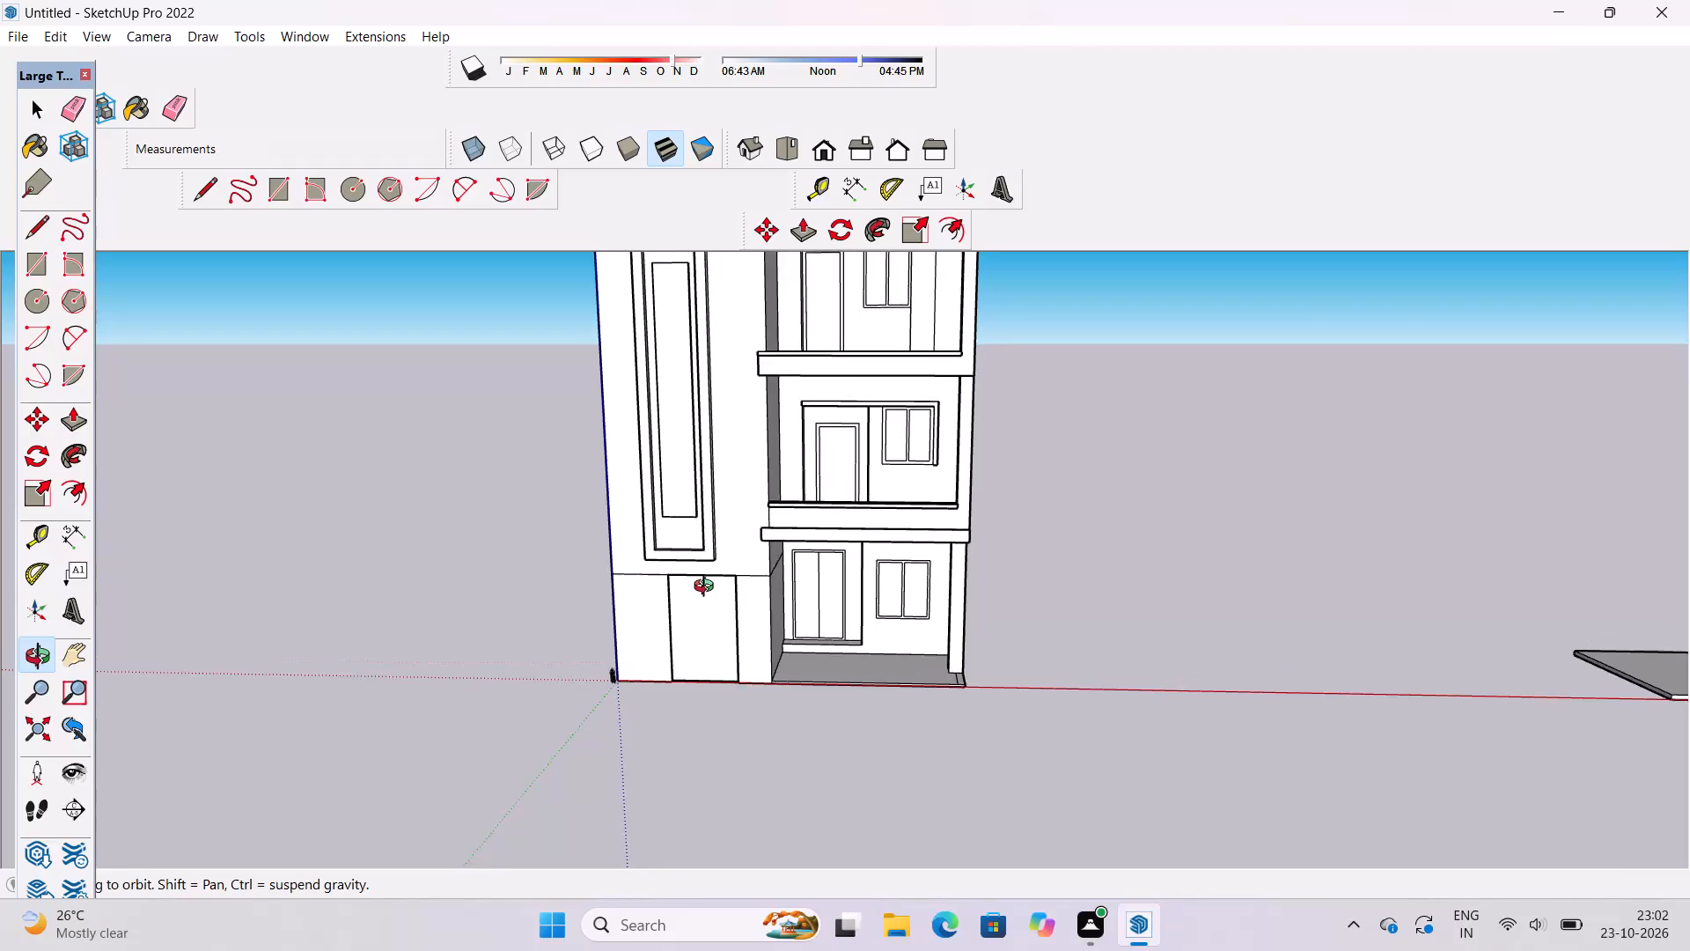
Examine the building's front elevation, from the overall facade to the lower-floor doors, windows and balconies.
scroll(708, 588, "down", 5)
left_click_drag(717, 584, 728, 622)
scroll(755, 564, "up", 2)
left_click_drag(733, 500, 754, 564, "shift")
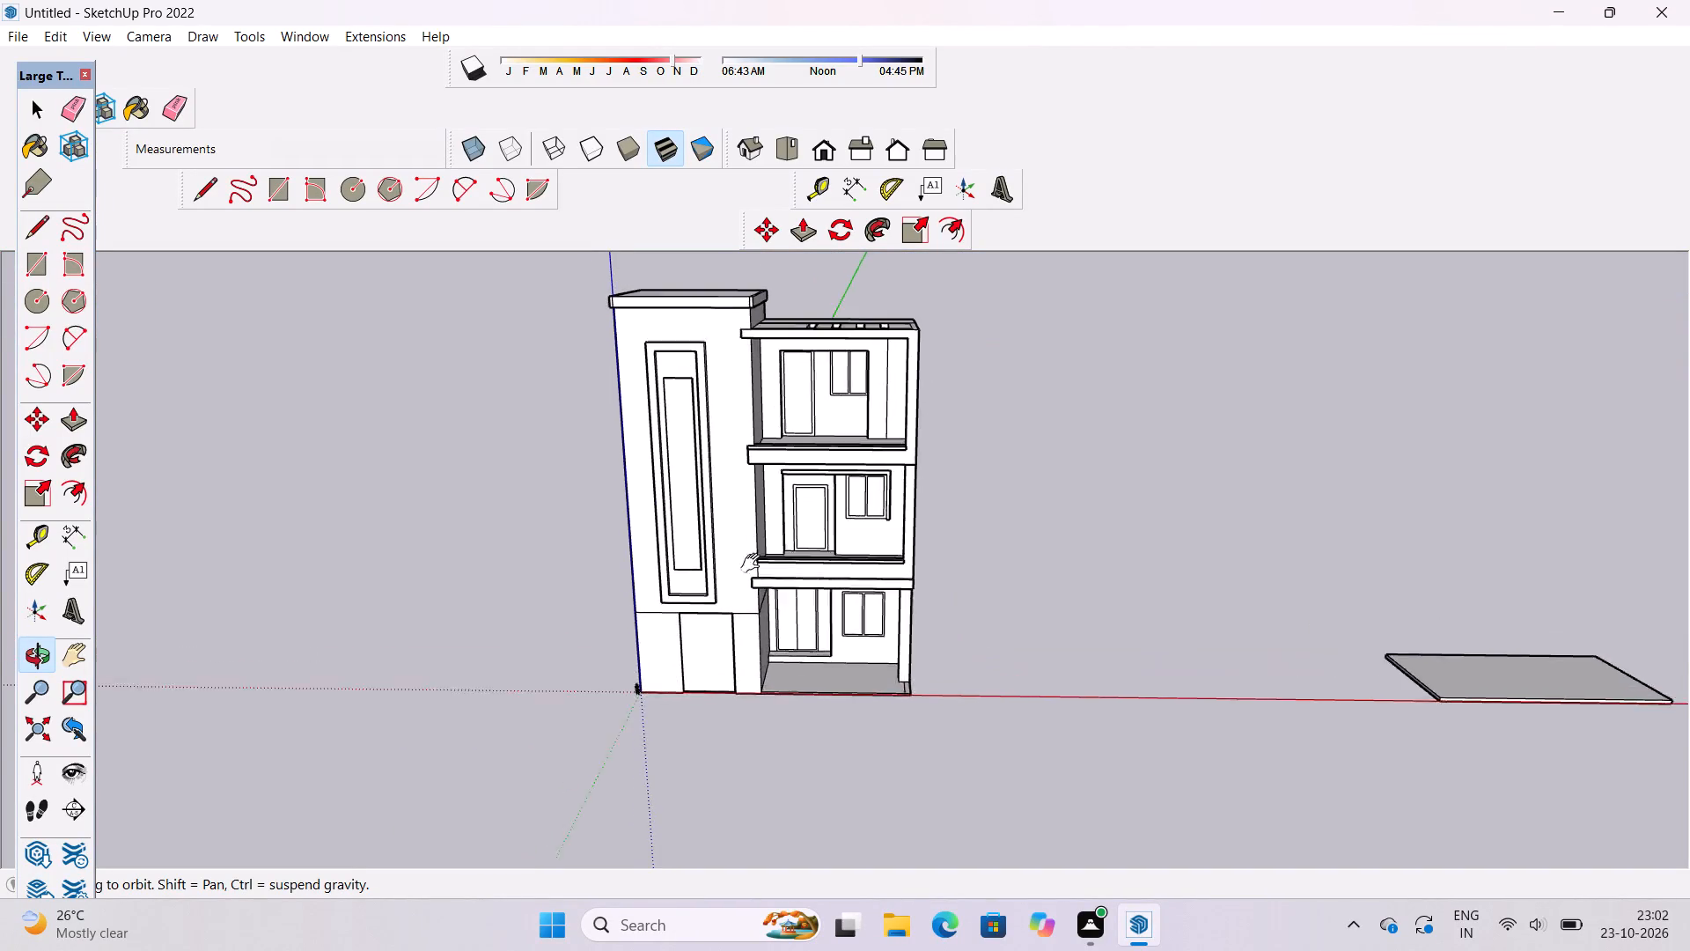
left_click_drag(754, 564, 754, 577, "shift")
left_click_drag(707, 669, 704, 586)
scroll(703, 576, "up", 4)
left_click_drag(850, 632, 760, 588, "shift")
scroll(758, 587, "down", 5, "shift")
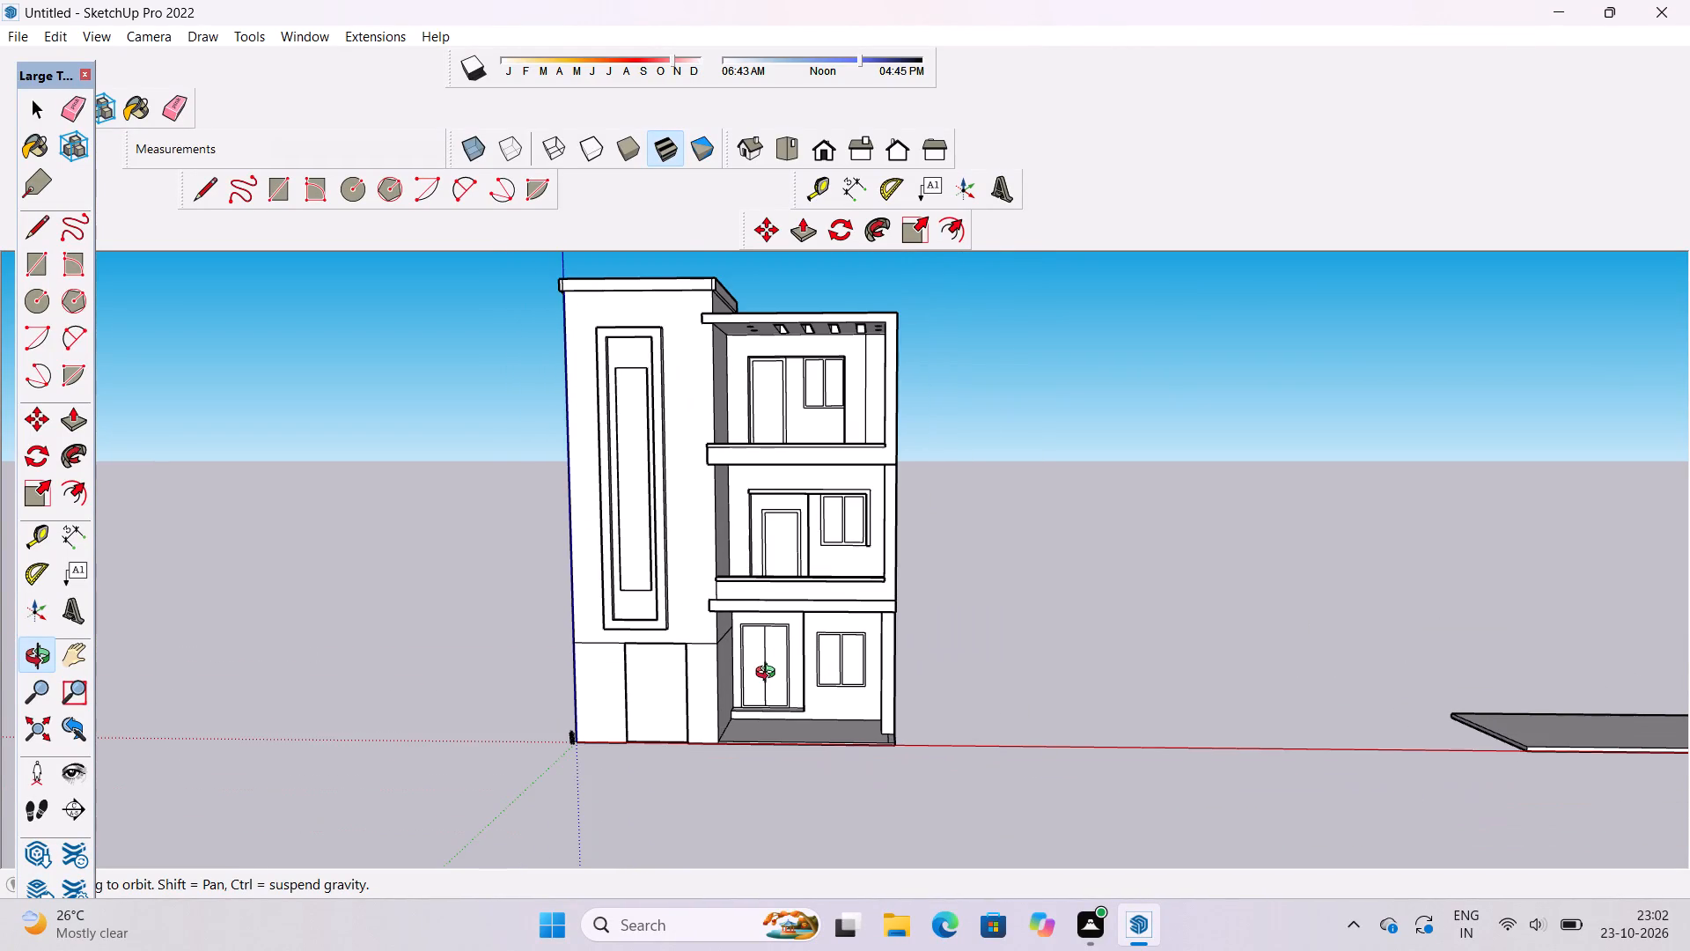
scroll(771, 682, "up", 4)
scroll(771, 682, "down", 4)
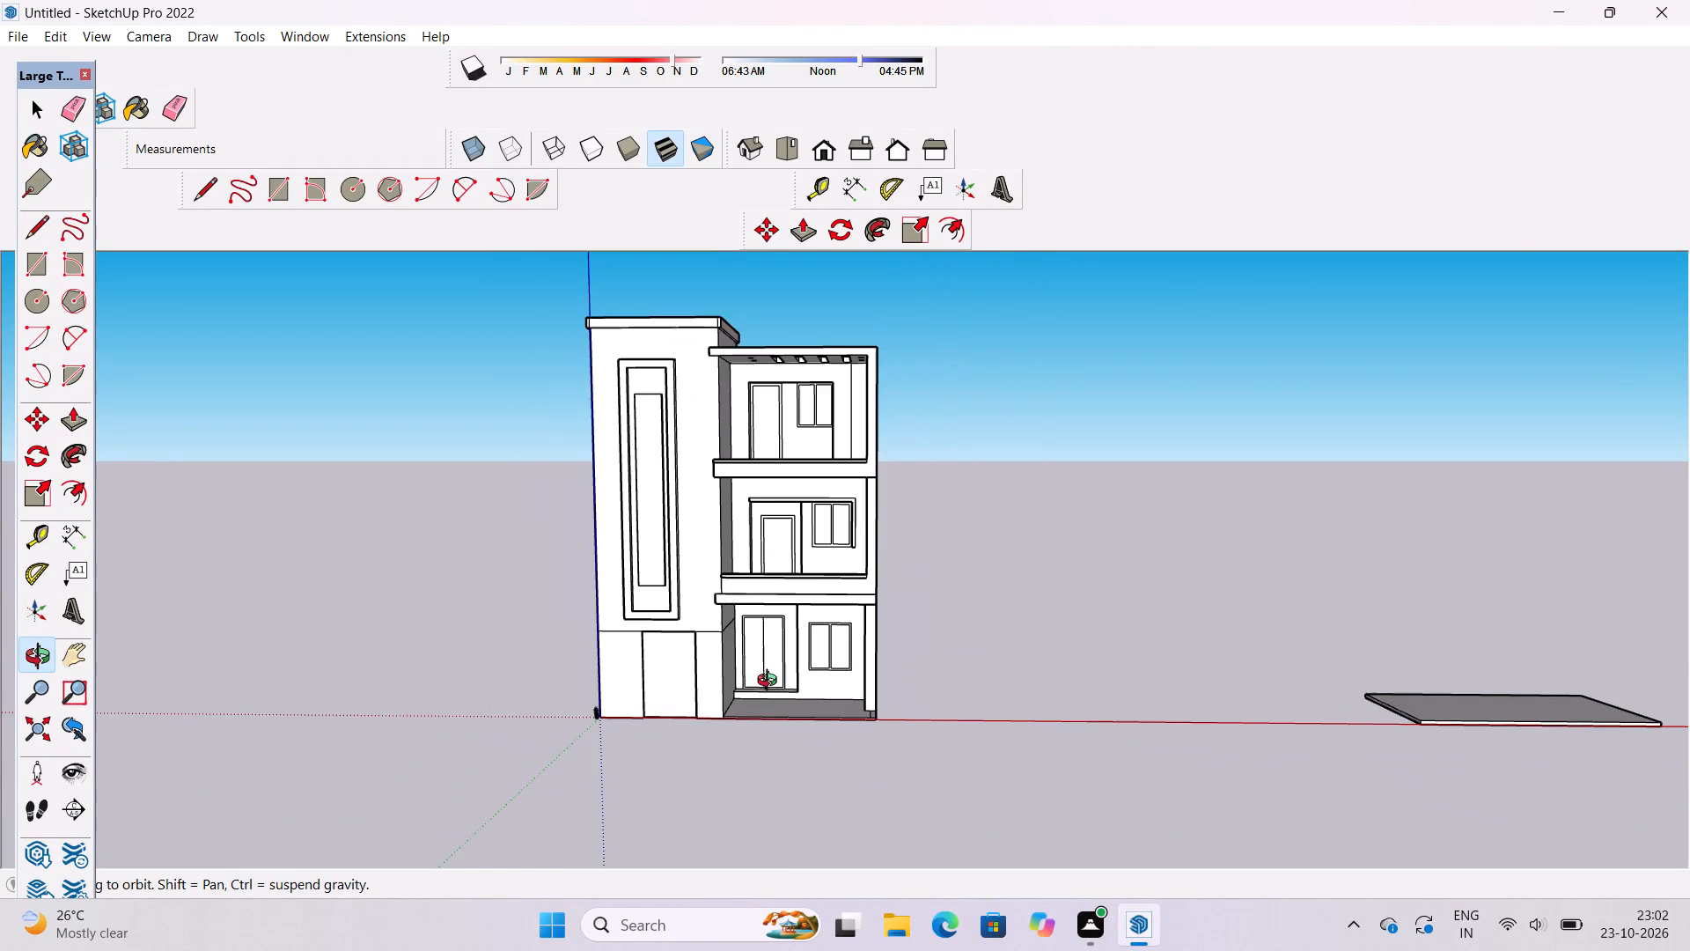
left_click_drag(775, 710, 772, 631, "shift")
scroll(774, 597, "up", 4)
left_click_drag(774, 597, 783, 616, "shift")
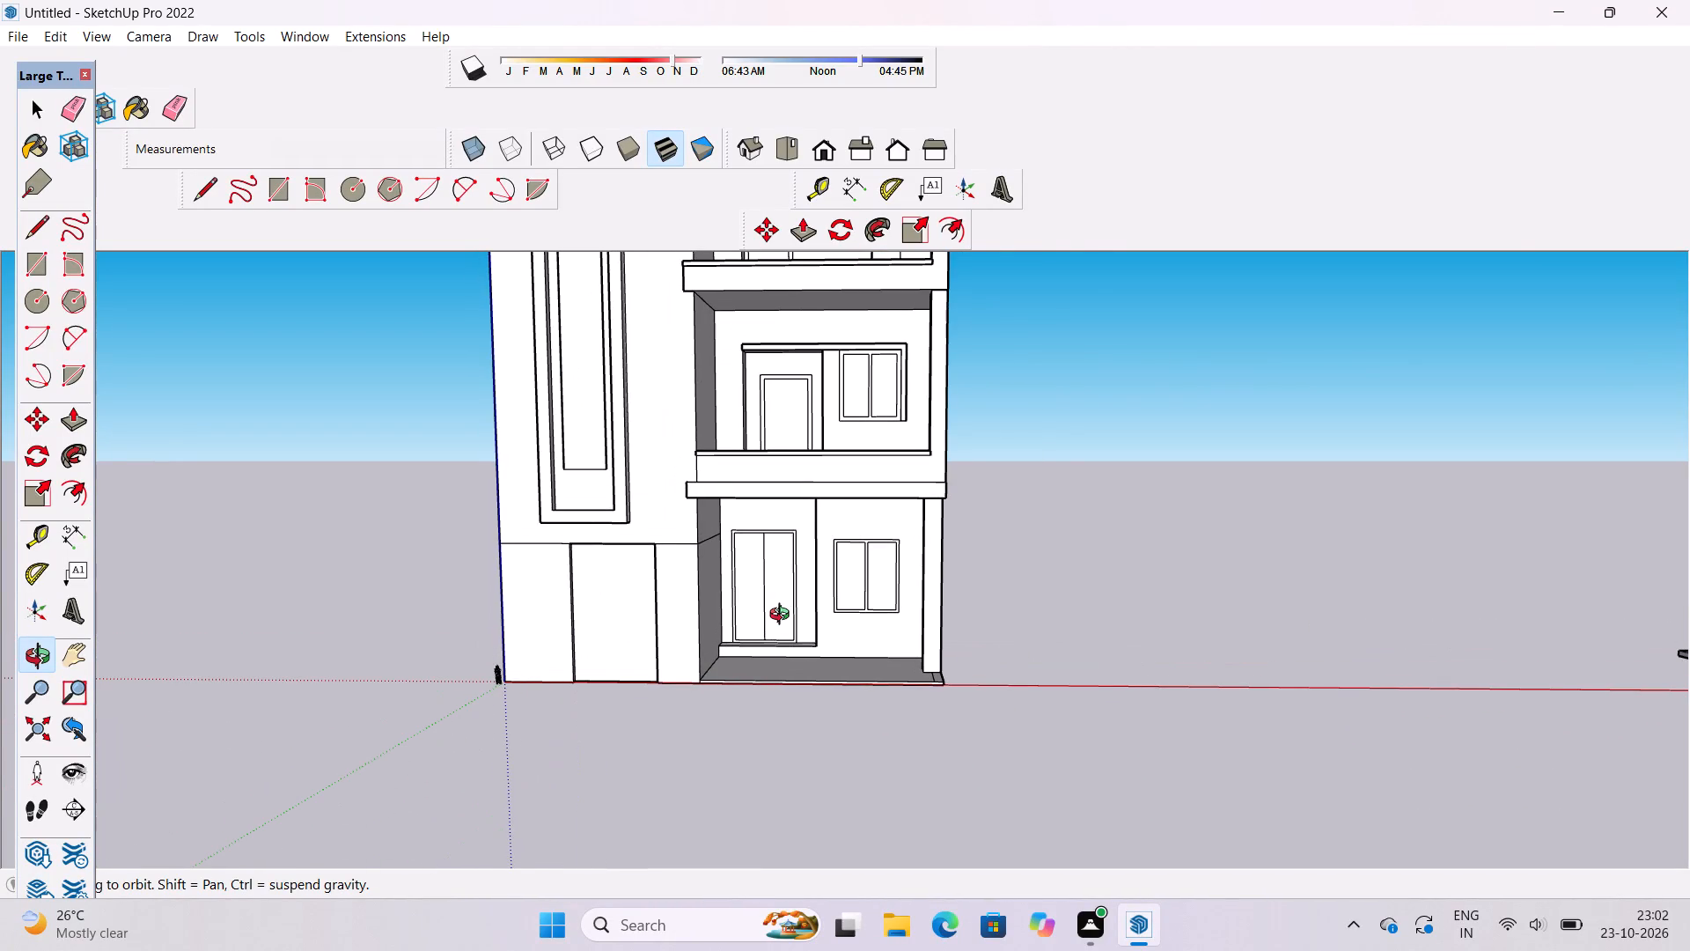
scroll(737, 616, "up", 5)
left_click_drag(790, 588, 747, 691, "shift")
scroll(827, 515, "down", 5)
left_click_drag(836, 516, 839, 574, "shift")
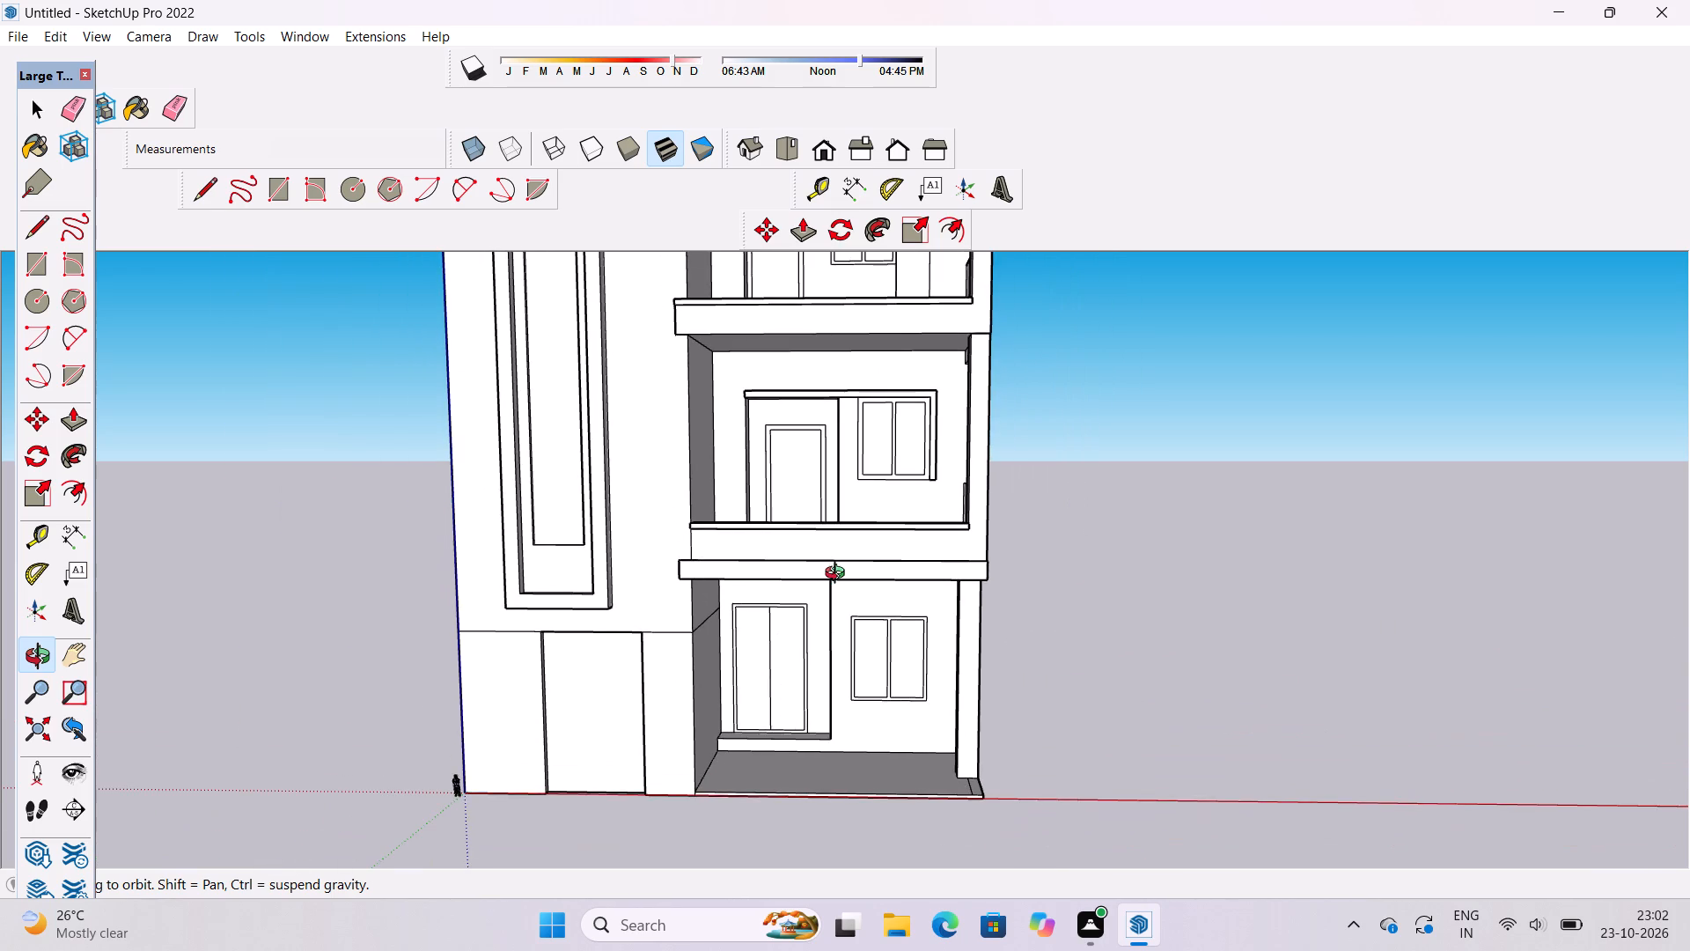
Erase the two short cross edges on the underside of the projecting frame above the middle-floor door and window.
scroll(839, 575, "up", 2)
scroll(847, 439, "up", 5)
left_click_drag(922, 394, 679, 405, "shift")
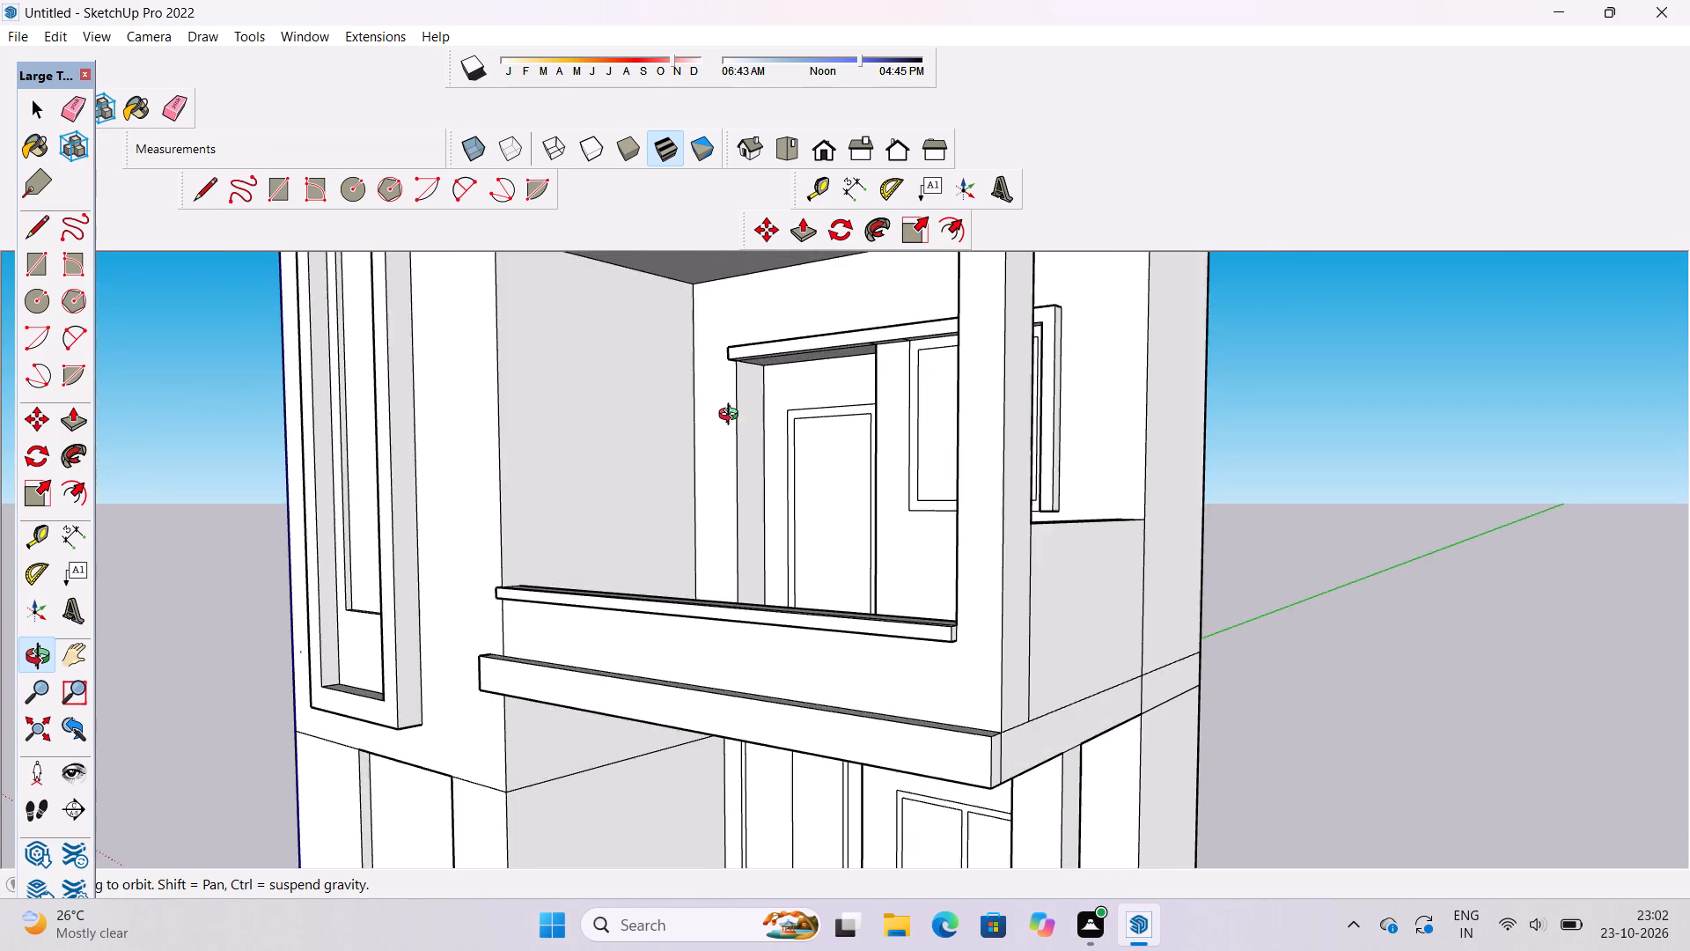
scroll(732, 402, "up", 5)
left_click_drag(732, 404, 742, 483, "shift")
left_click_drag(747, 484, 879, 327)
scroll(898, 394, "up", 5)
left_click_drag(922, 427, 785, 417, "shift")
left_click_drag(784, 417, 894, 431)
scroll(915, 442, "up", 2)
left_click_drag(914, 441, 819, 461, "shift")
key("e")
scroll(941, 450, "up", 6)
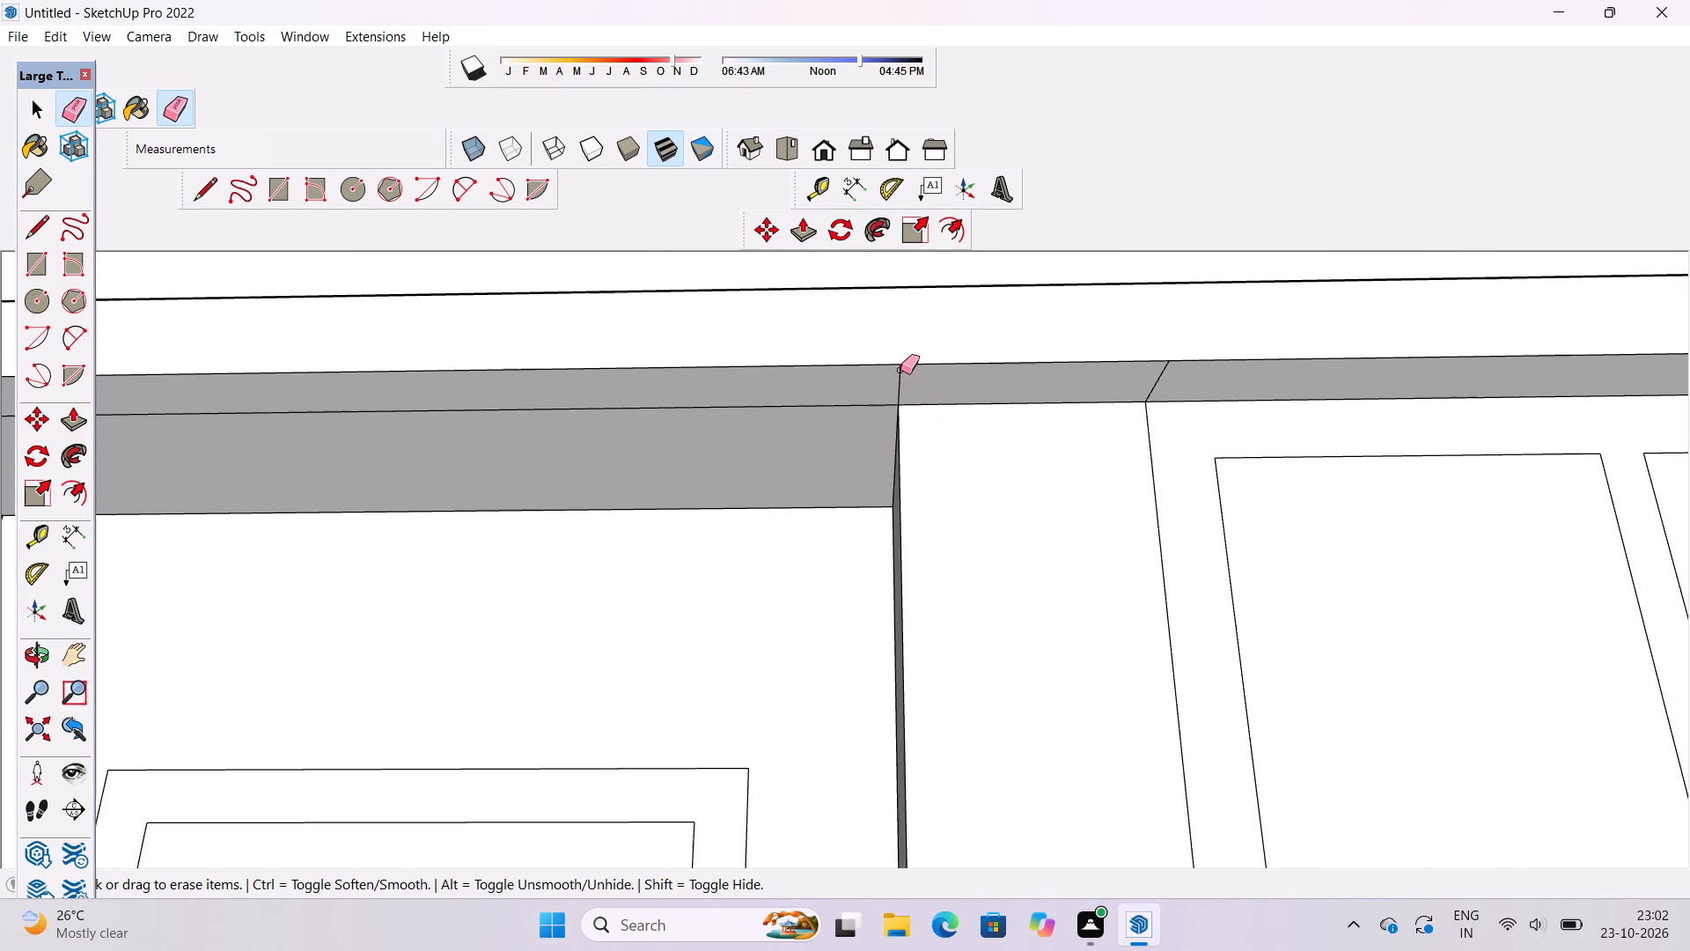
left_click(900, 370)
left_click(1161, 374)
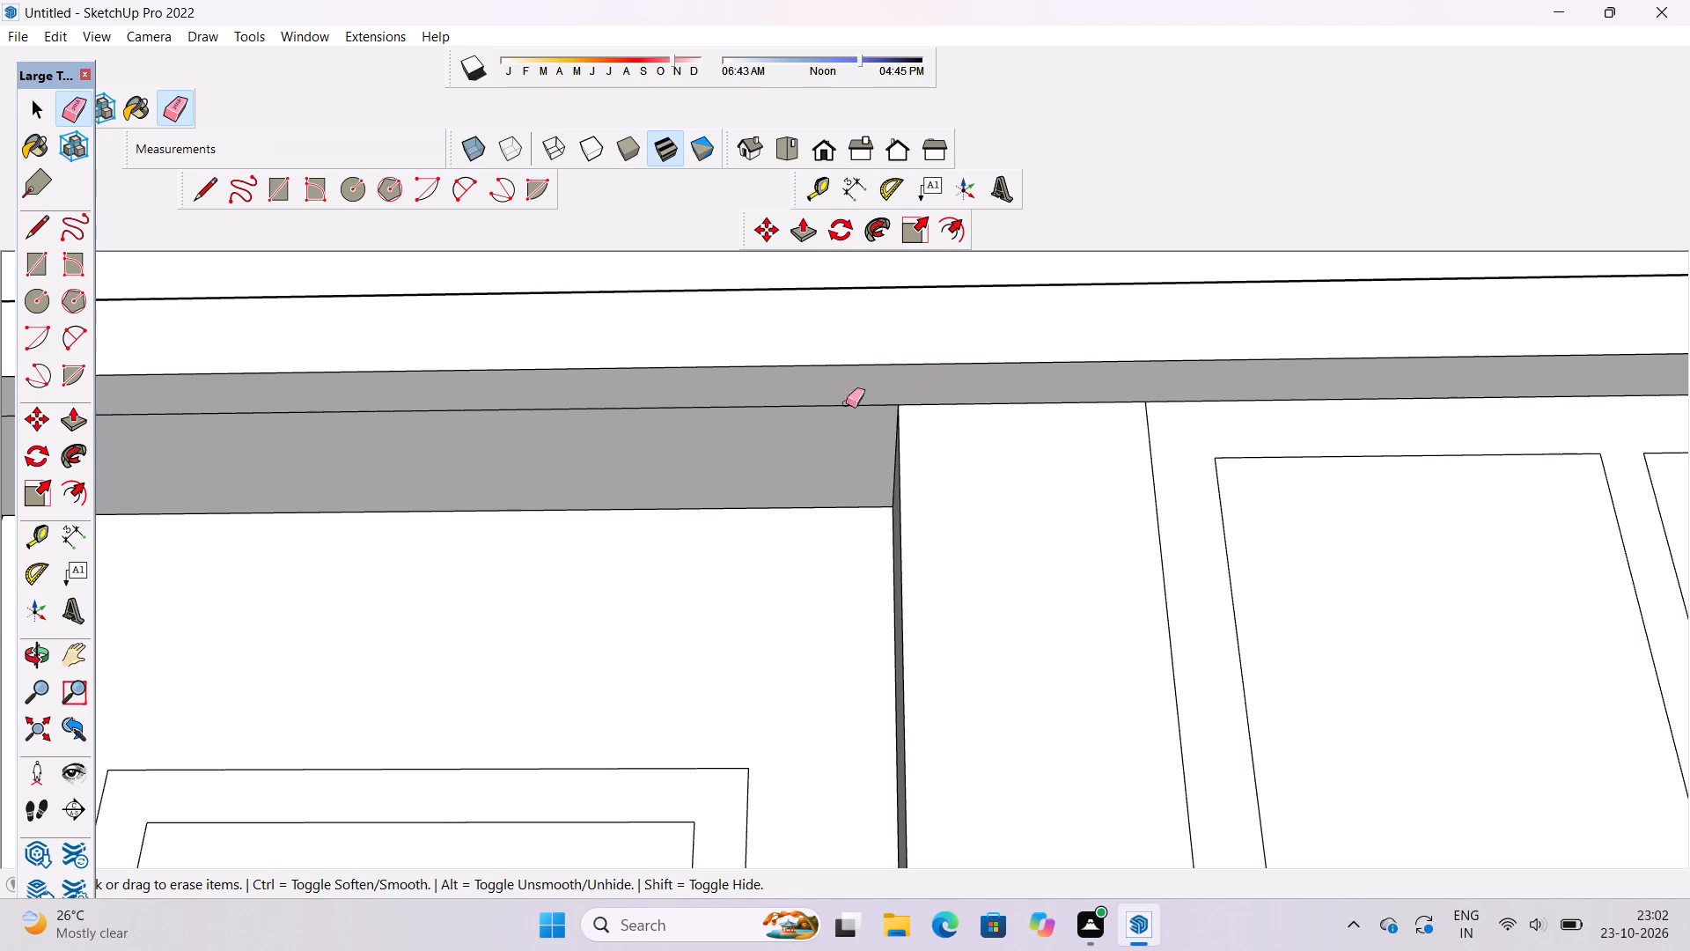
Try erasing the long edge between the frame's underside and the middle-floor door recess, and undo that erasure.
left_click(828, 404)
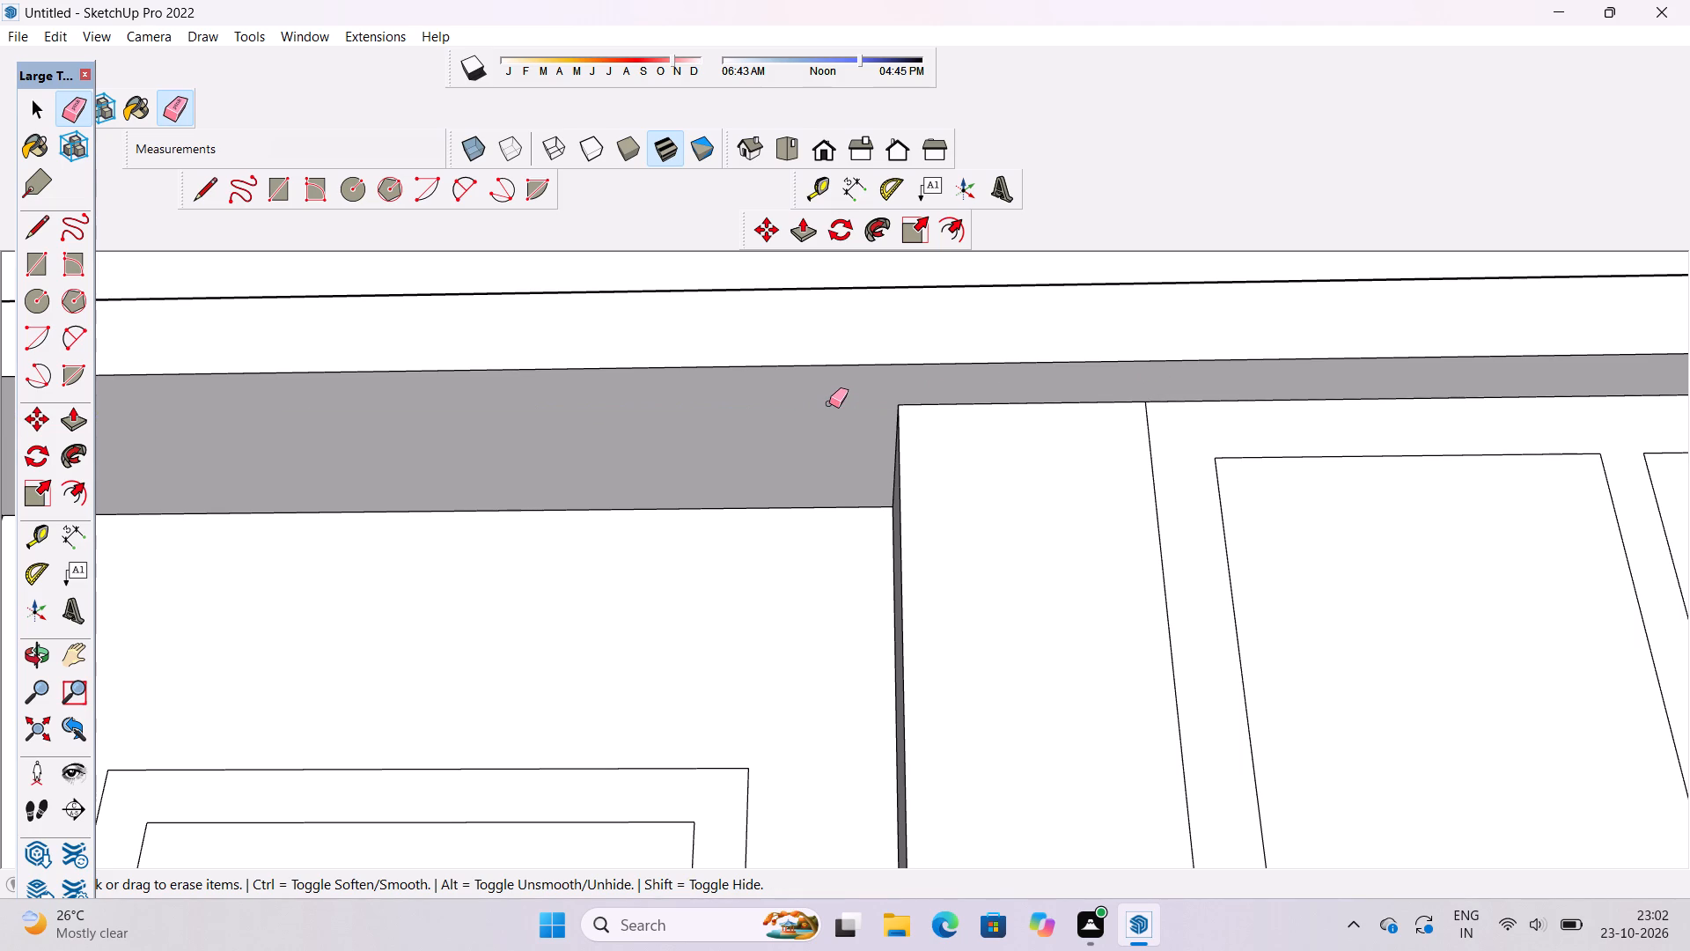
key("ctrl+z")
Examine the middle-floor frame and the front balconies and parapets from several angles.
key("o")
scroll(905, 306, "down", 14)
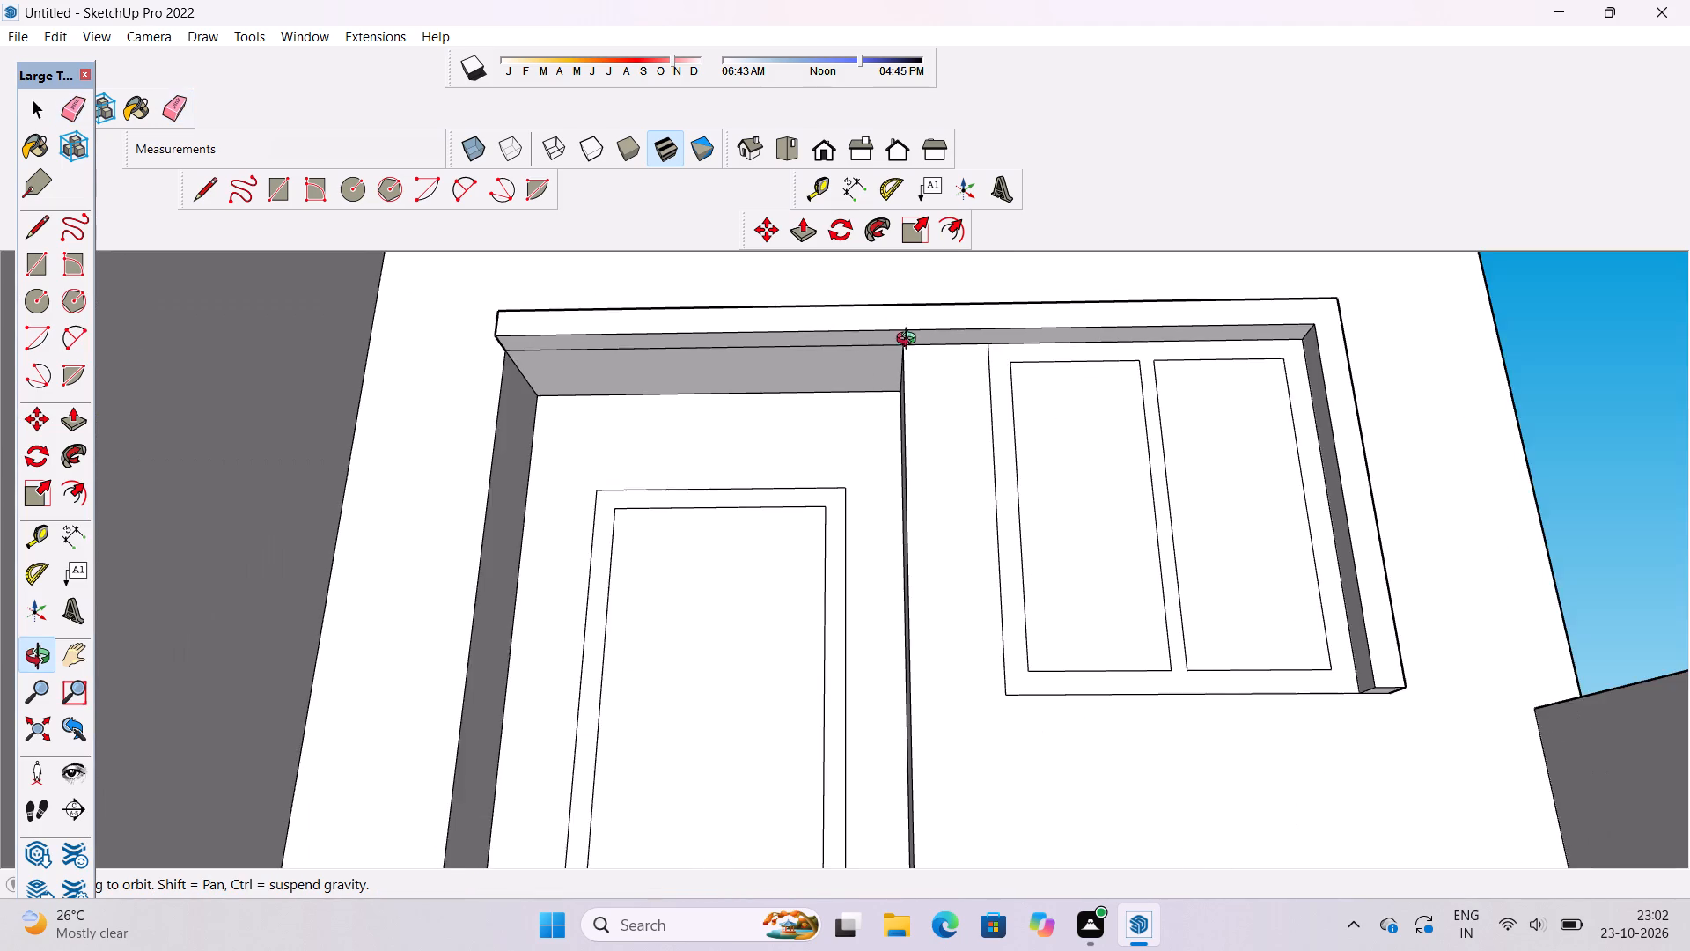
left_click_drag(910, 344, 908, 482)
scroll(908, 460, "down", 7)
left_click_drag(900, 498, 885, 456)
scroll(885, 448, "down", 6, "shift")
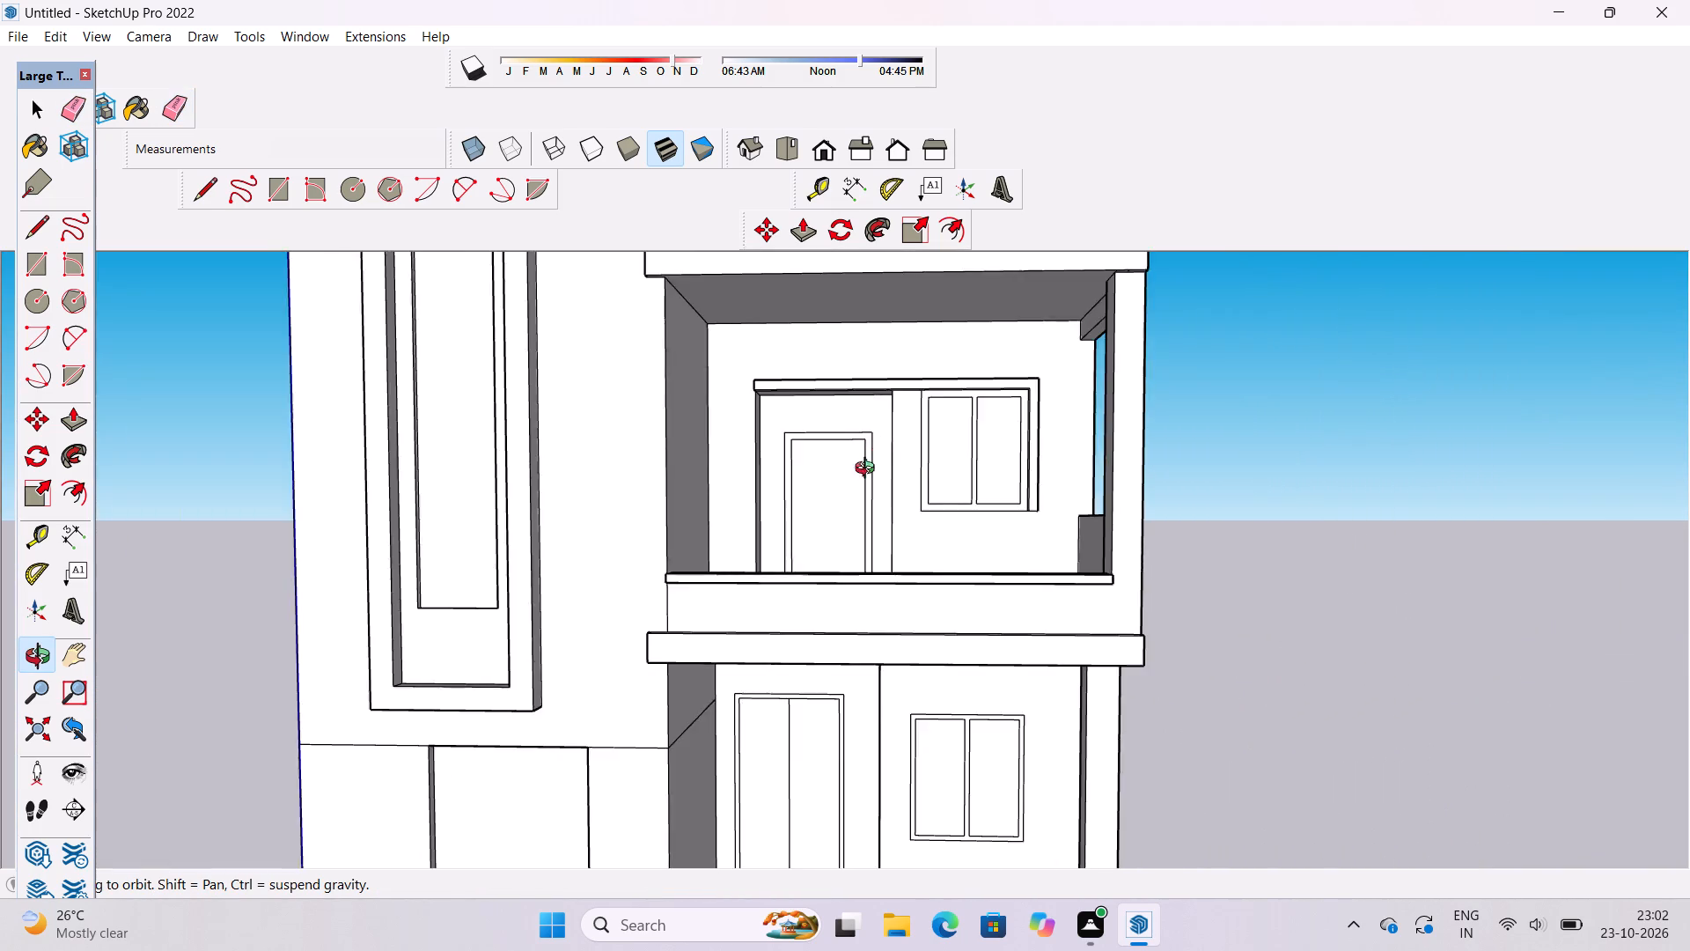
left_click_drag(869, 475, 881, 606)
scroll(832, 605, "down", 3)
scroll(822, 620, "up", 5)
left_click_drag(845, 621, 824, 623, "shift")
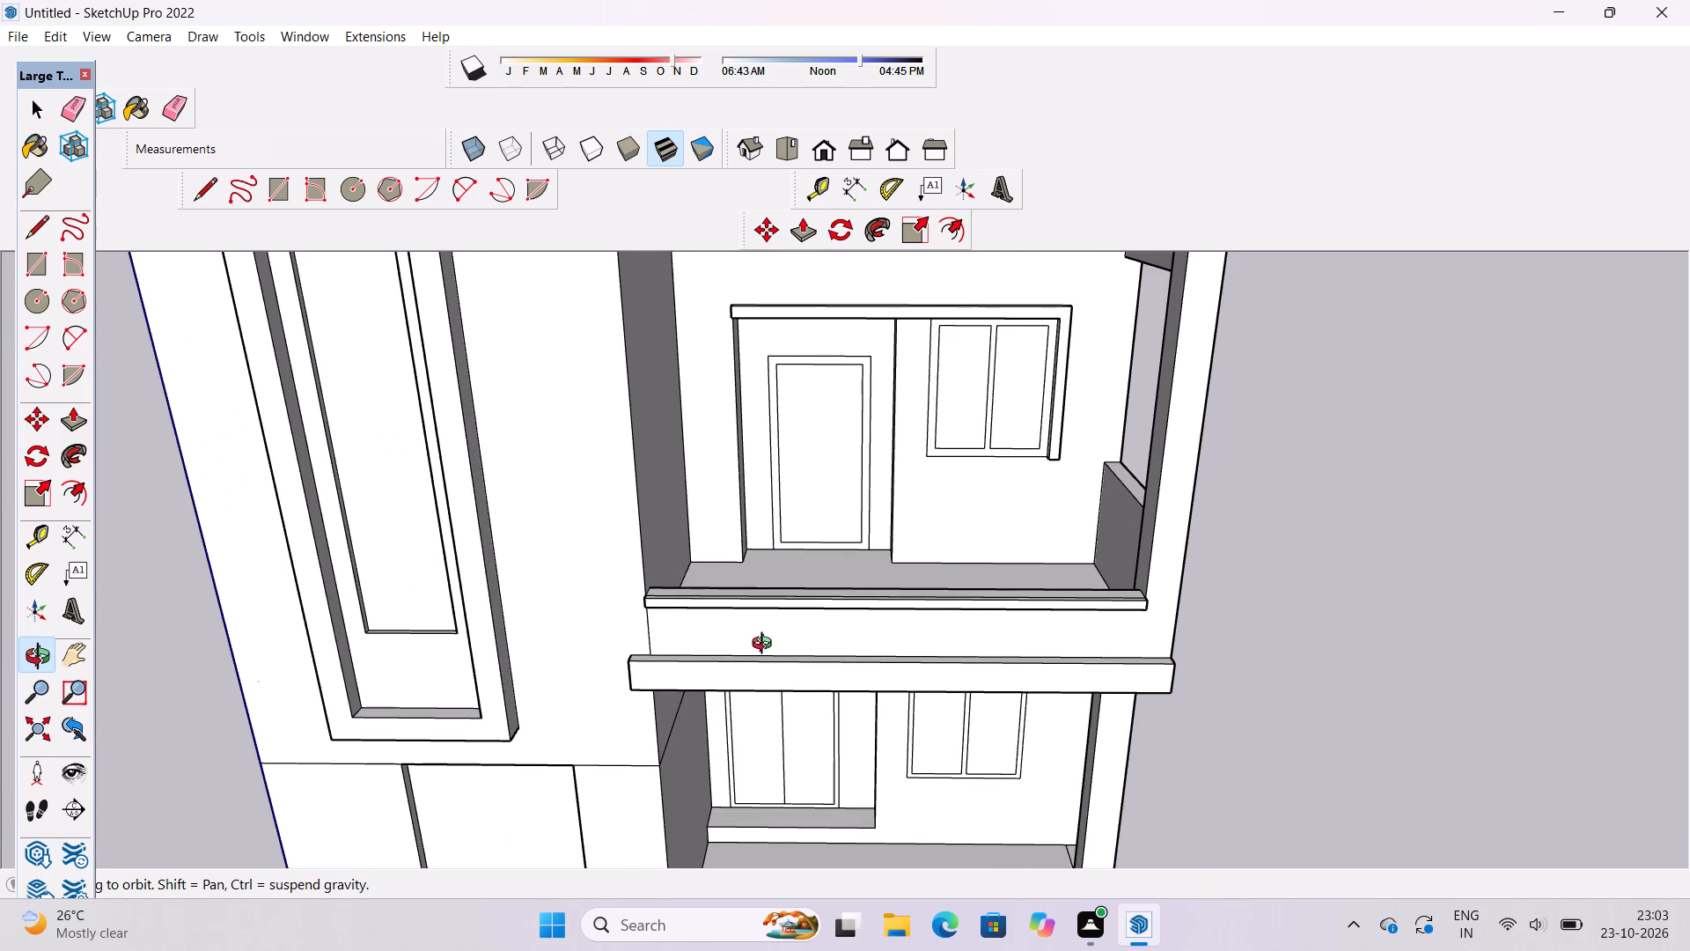
scroll(767, 645, "up", 2)
scroll(569, 665, "up", 4)
scroll(667, 624, "down", 5)
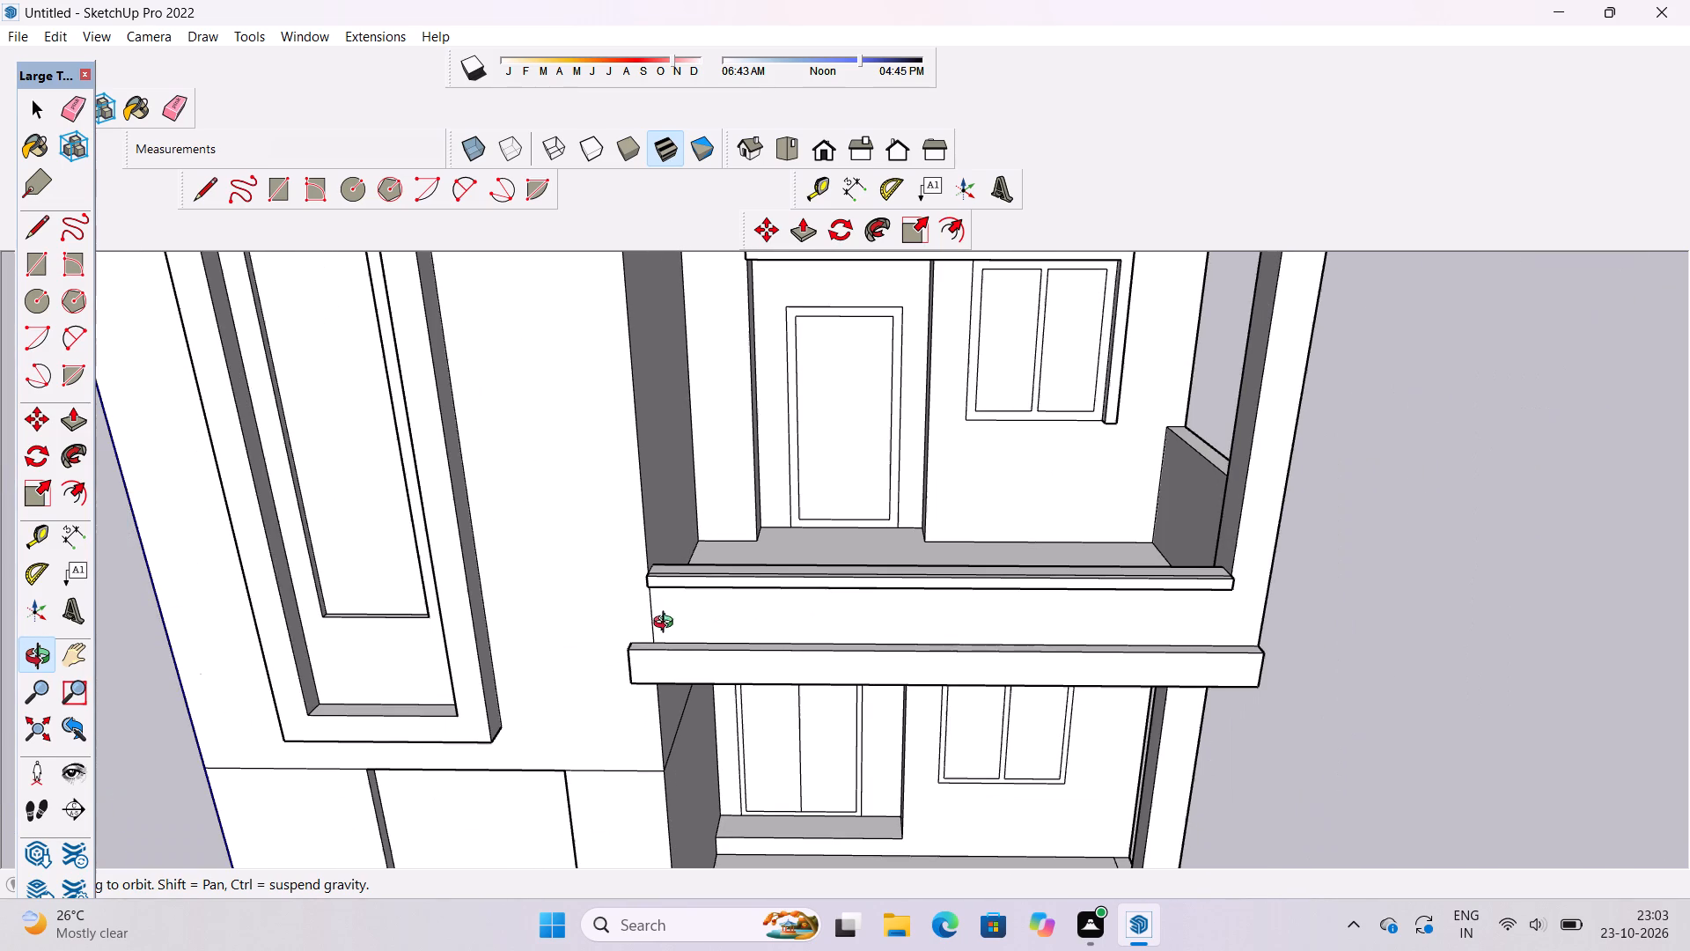
scroll(667, 624, "down", 2)
scroll(878, 628, "down", 5)
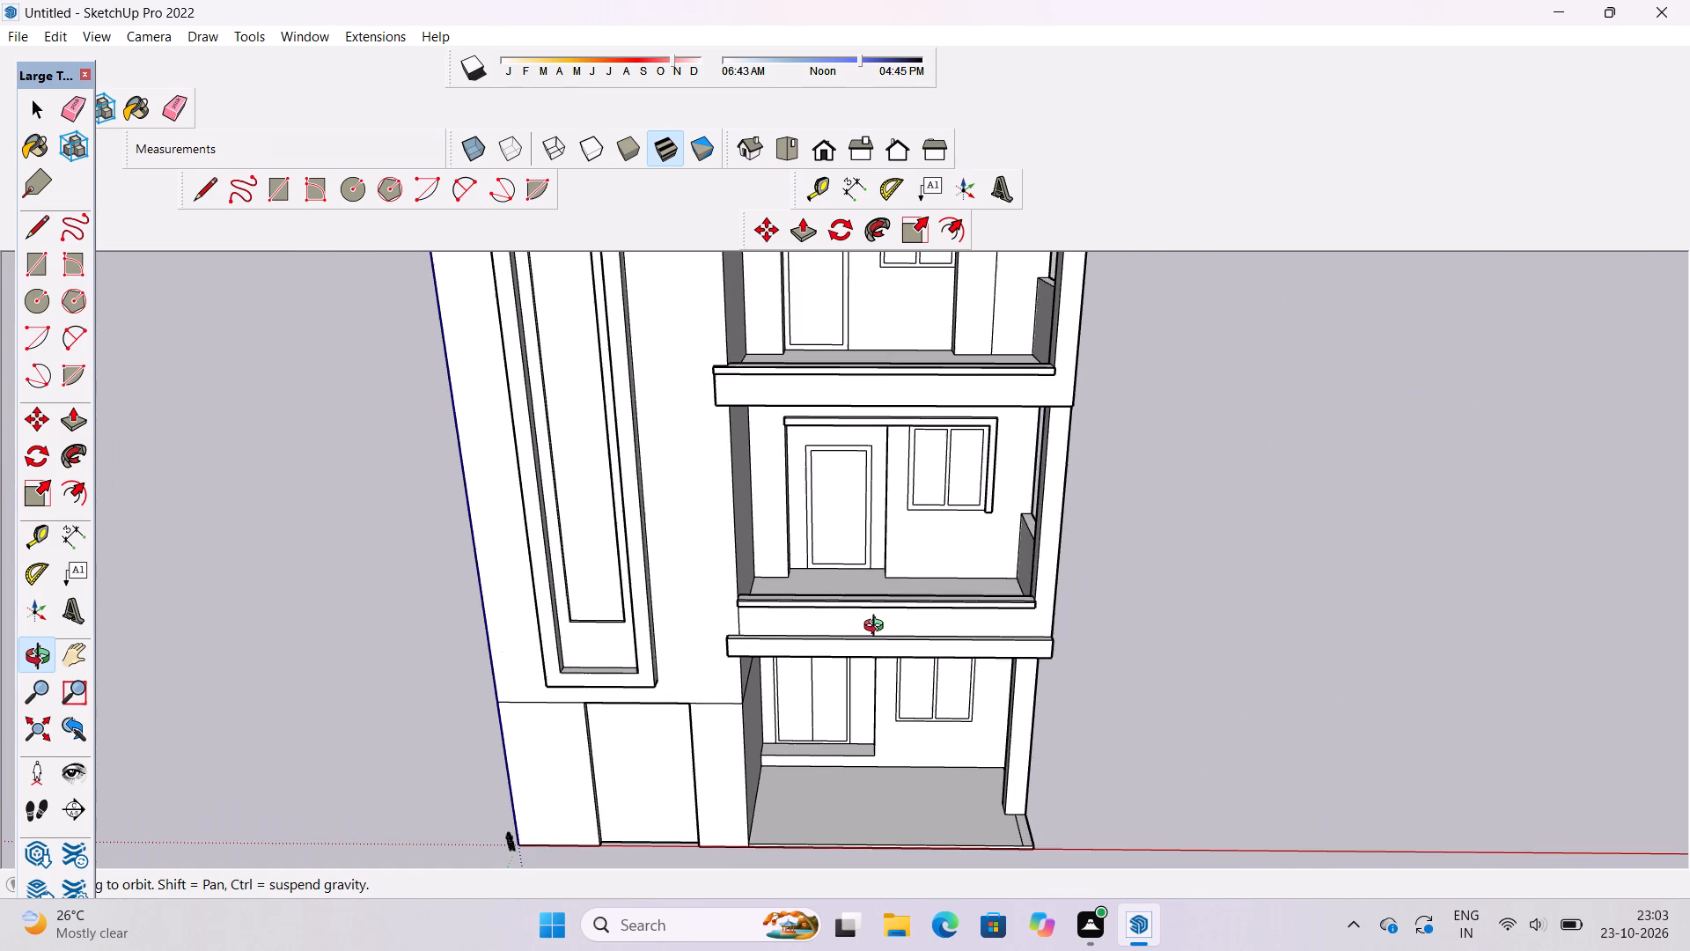
scroll(878, 628, "up", 2)
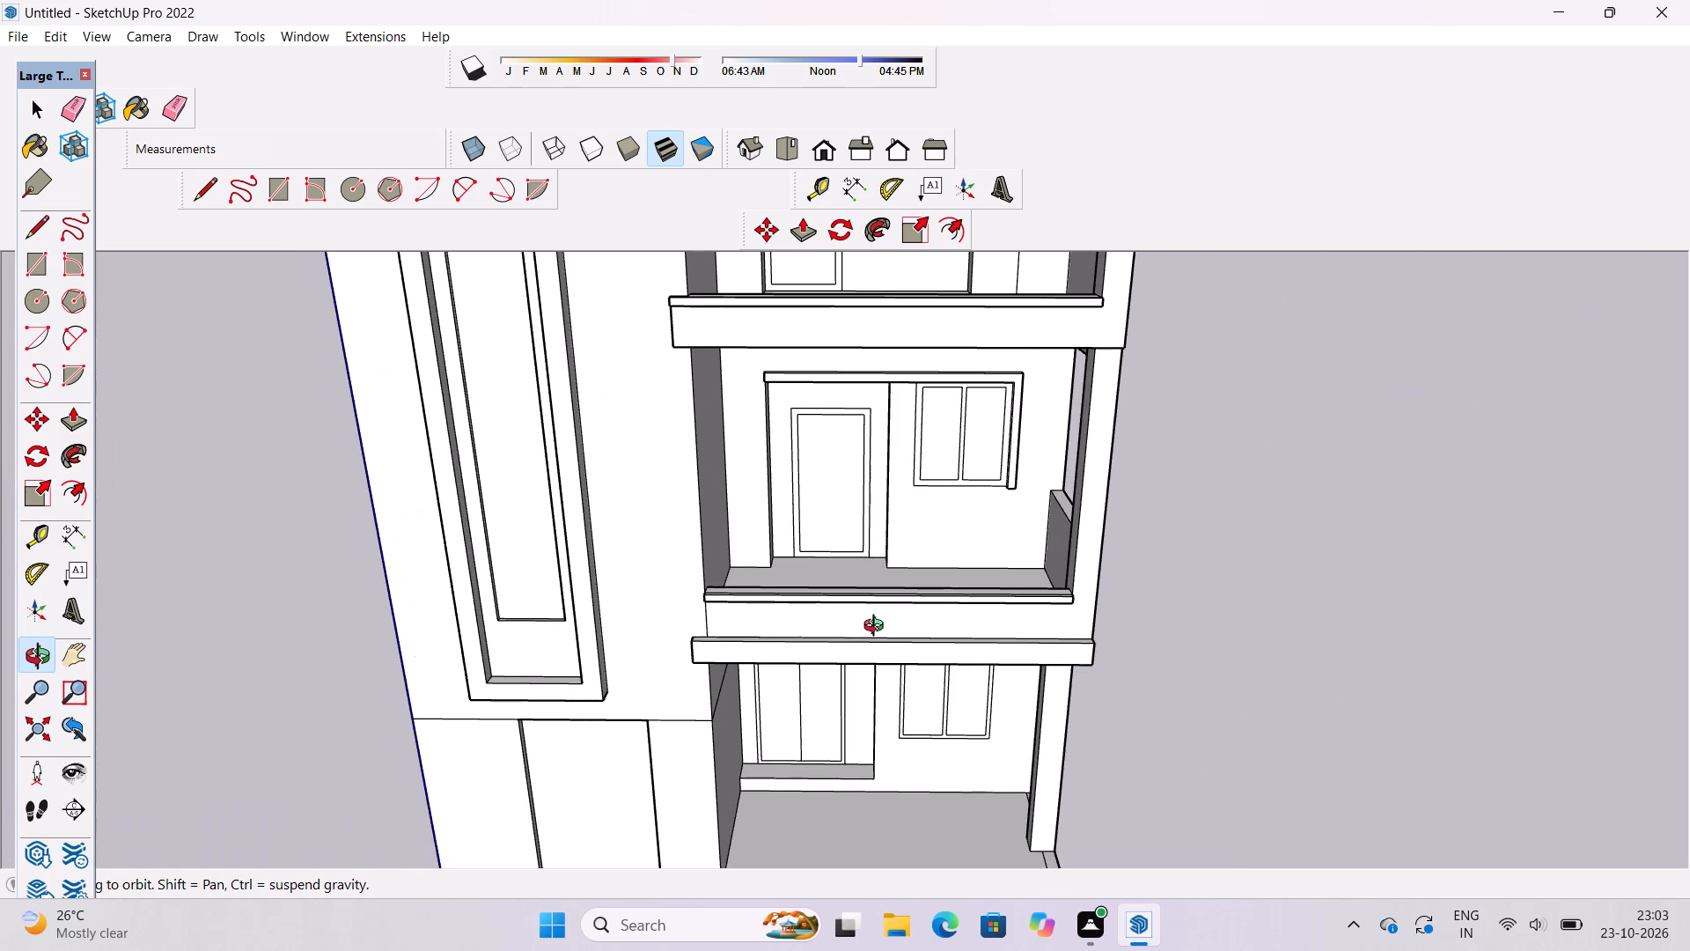
scroll(877, 627, "up", 1)
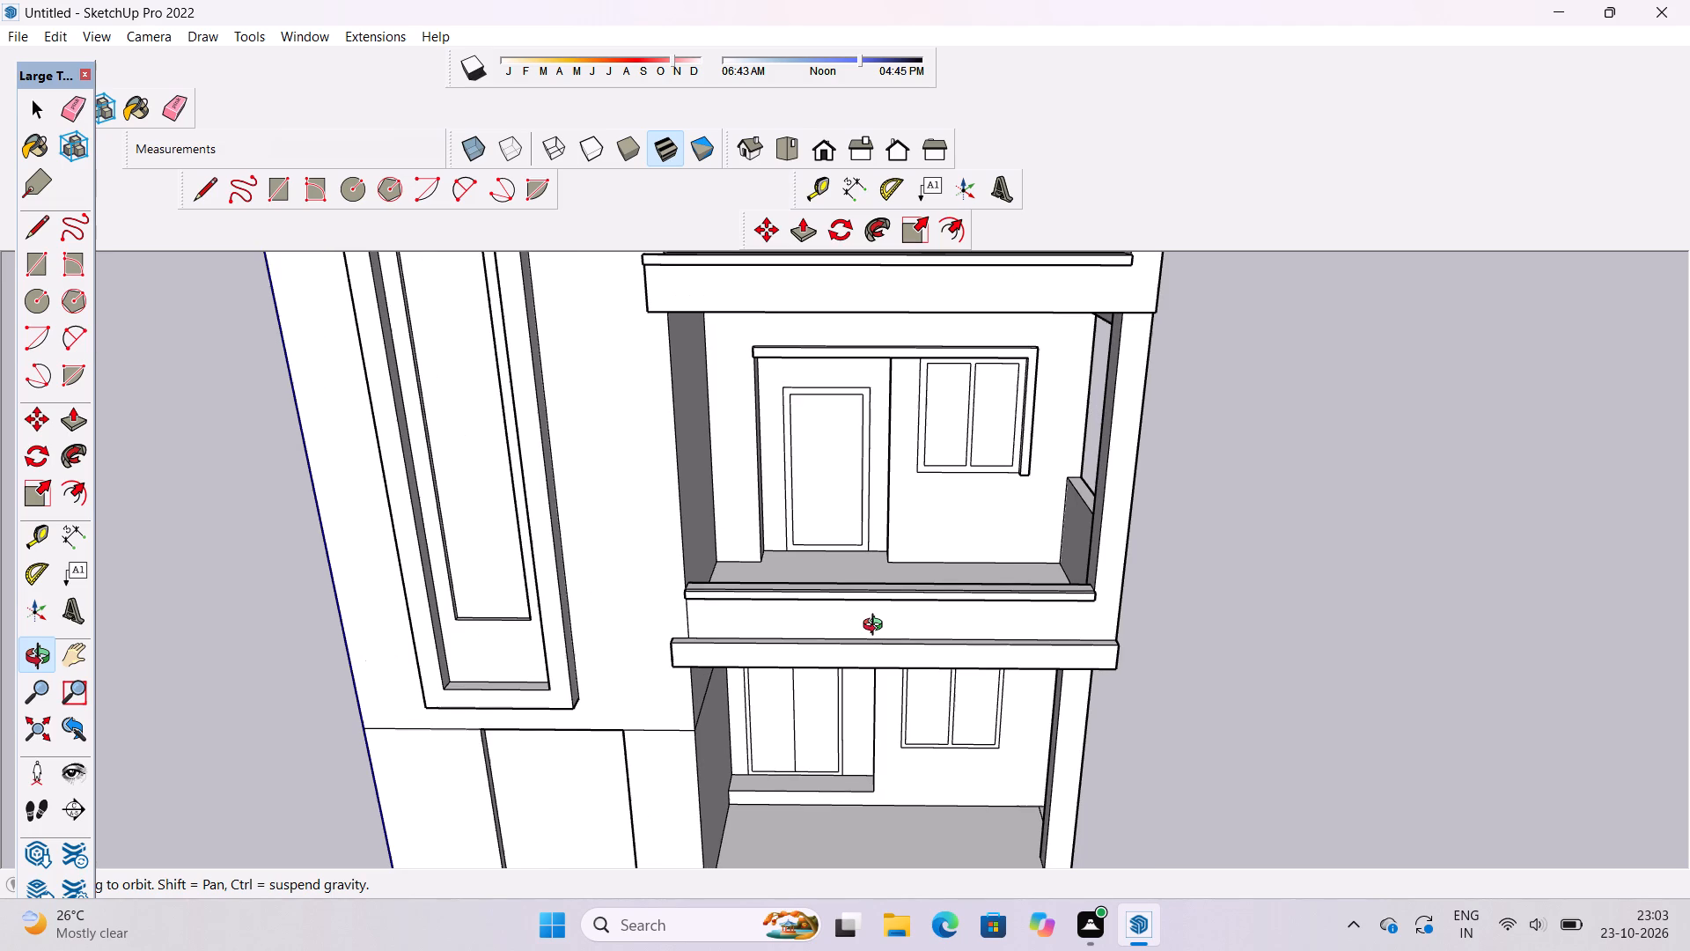
scroll(877, 627, "down", 9)
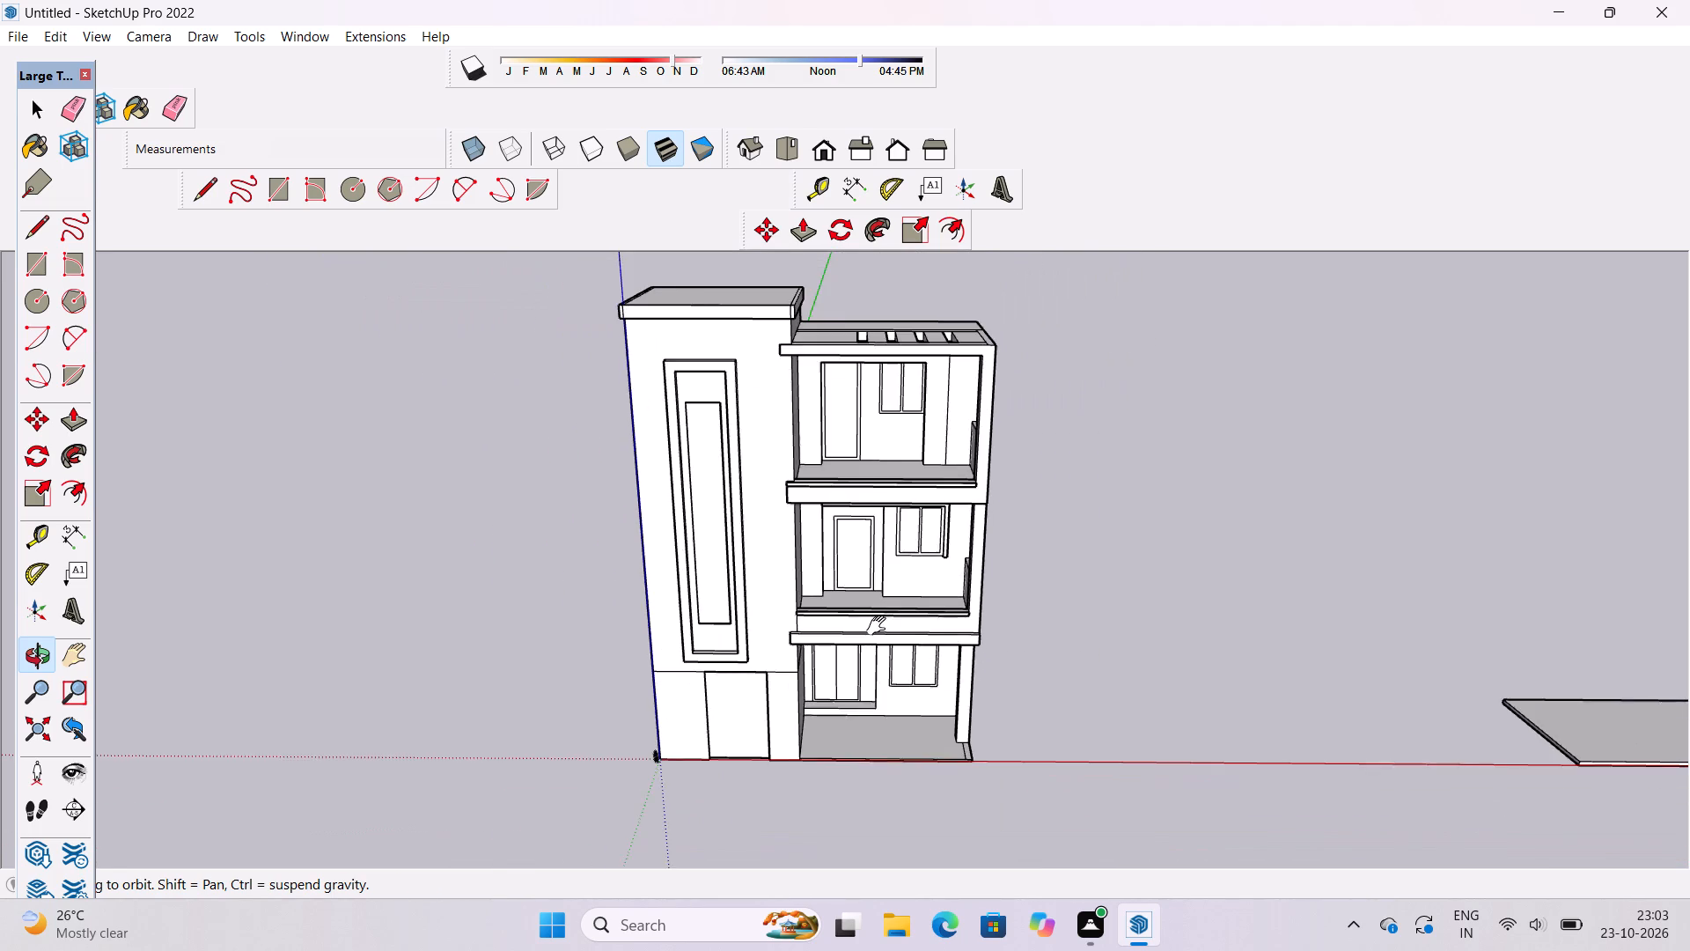
left_click_drag(880, 626, 835, 667, "shift")
scroll(830, 676, "up", 4)
scroll(743, 658, "up", 3)
scroll(742, 654, "down", 3)
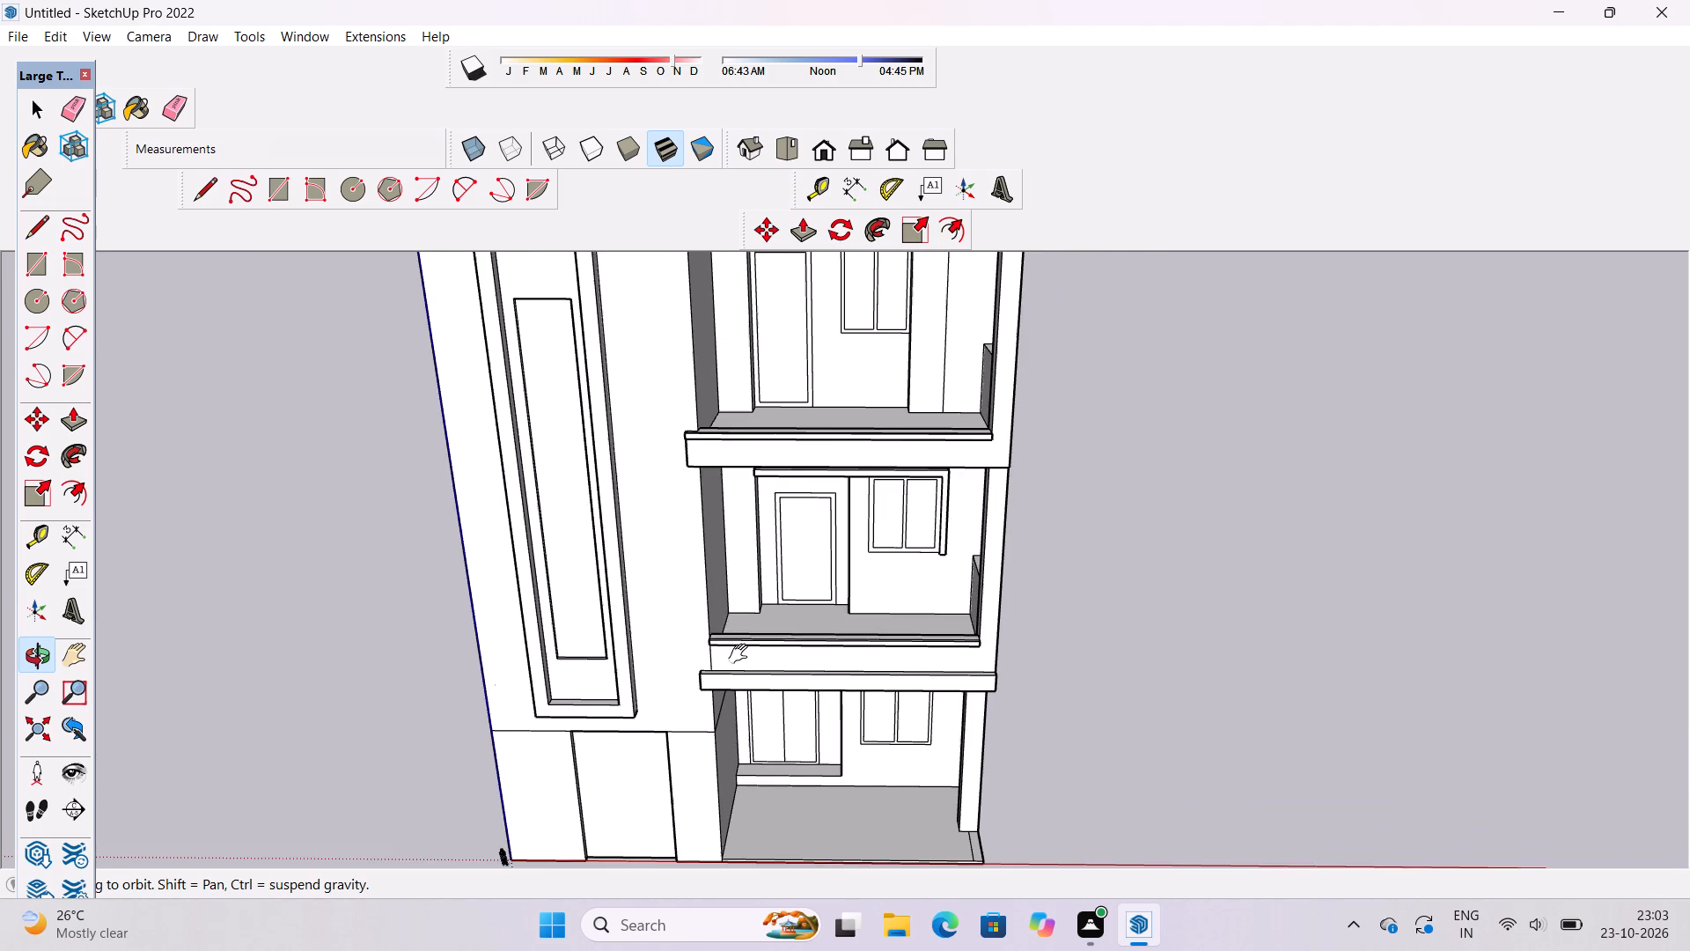
left_click(742, 654, "shift")
scroll(739, 660, "down", 4)
left_click_drag(746, 549, 727, 634, "shift")
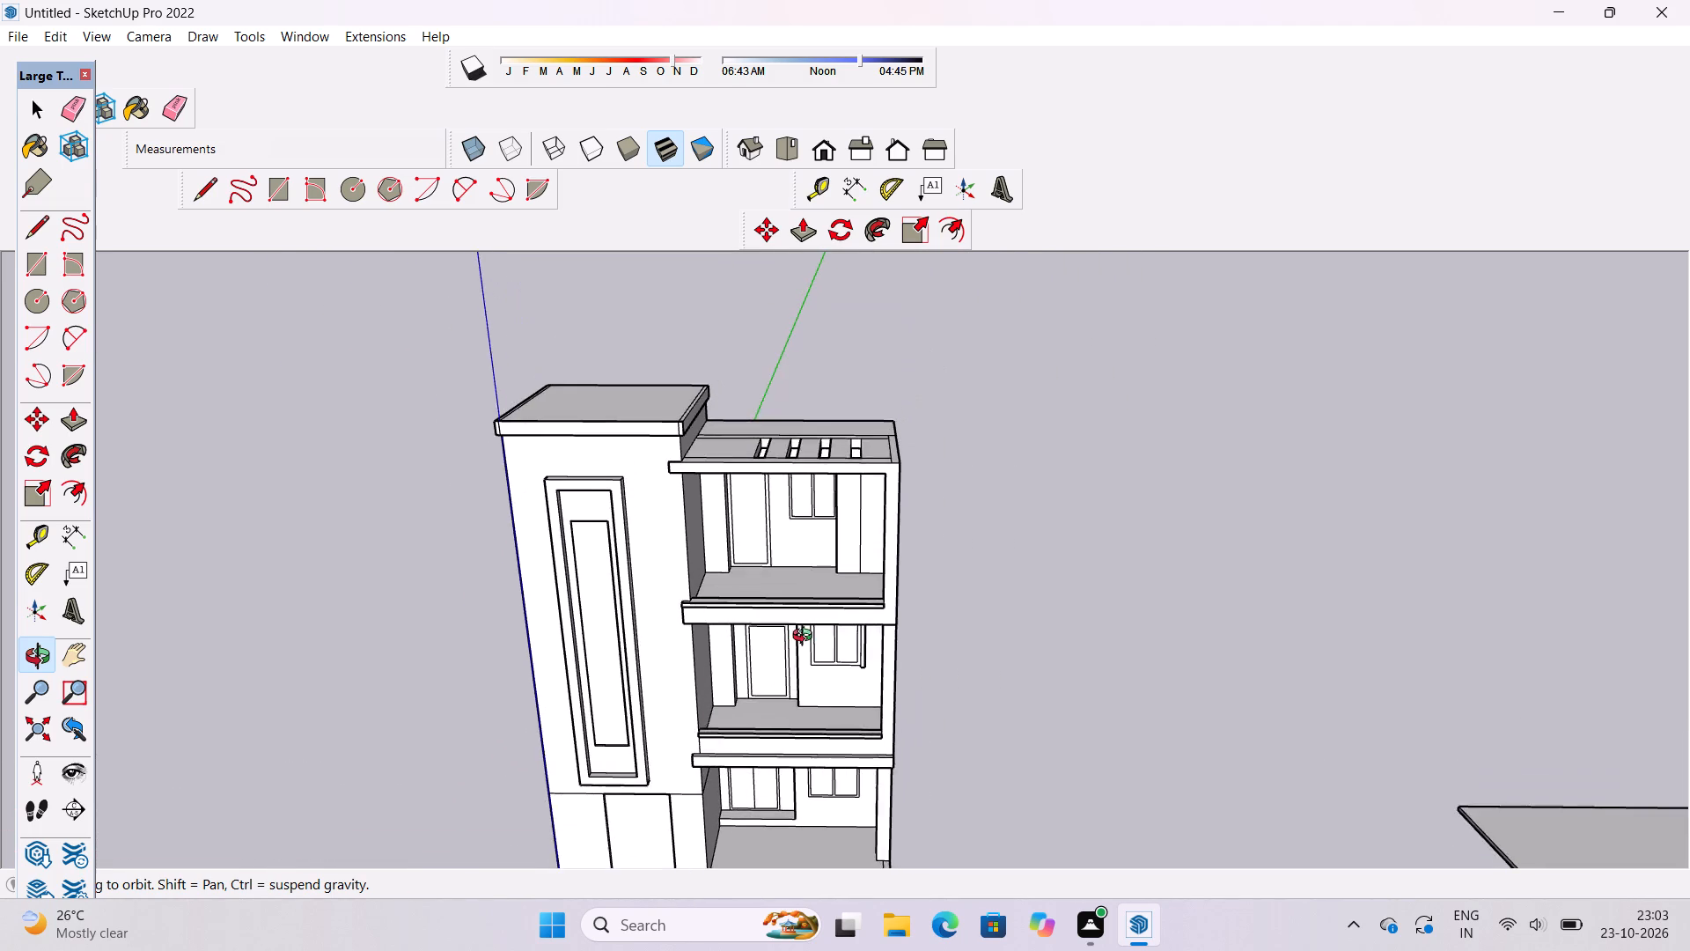
Draw a 13' vertical line up the tower-side wall from the end of the top-floor balcony's front parapet.
scroll(806, 638, "up", 5)
left_click_drag(746, 614, 750, 662)
scroll(776, 614, "up", 1)
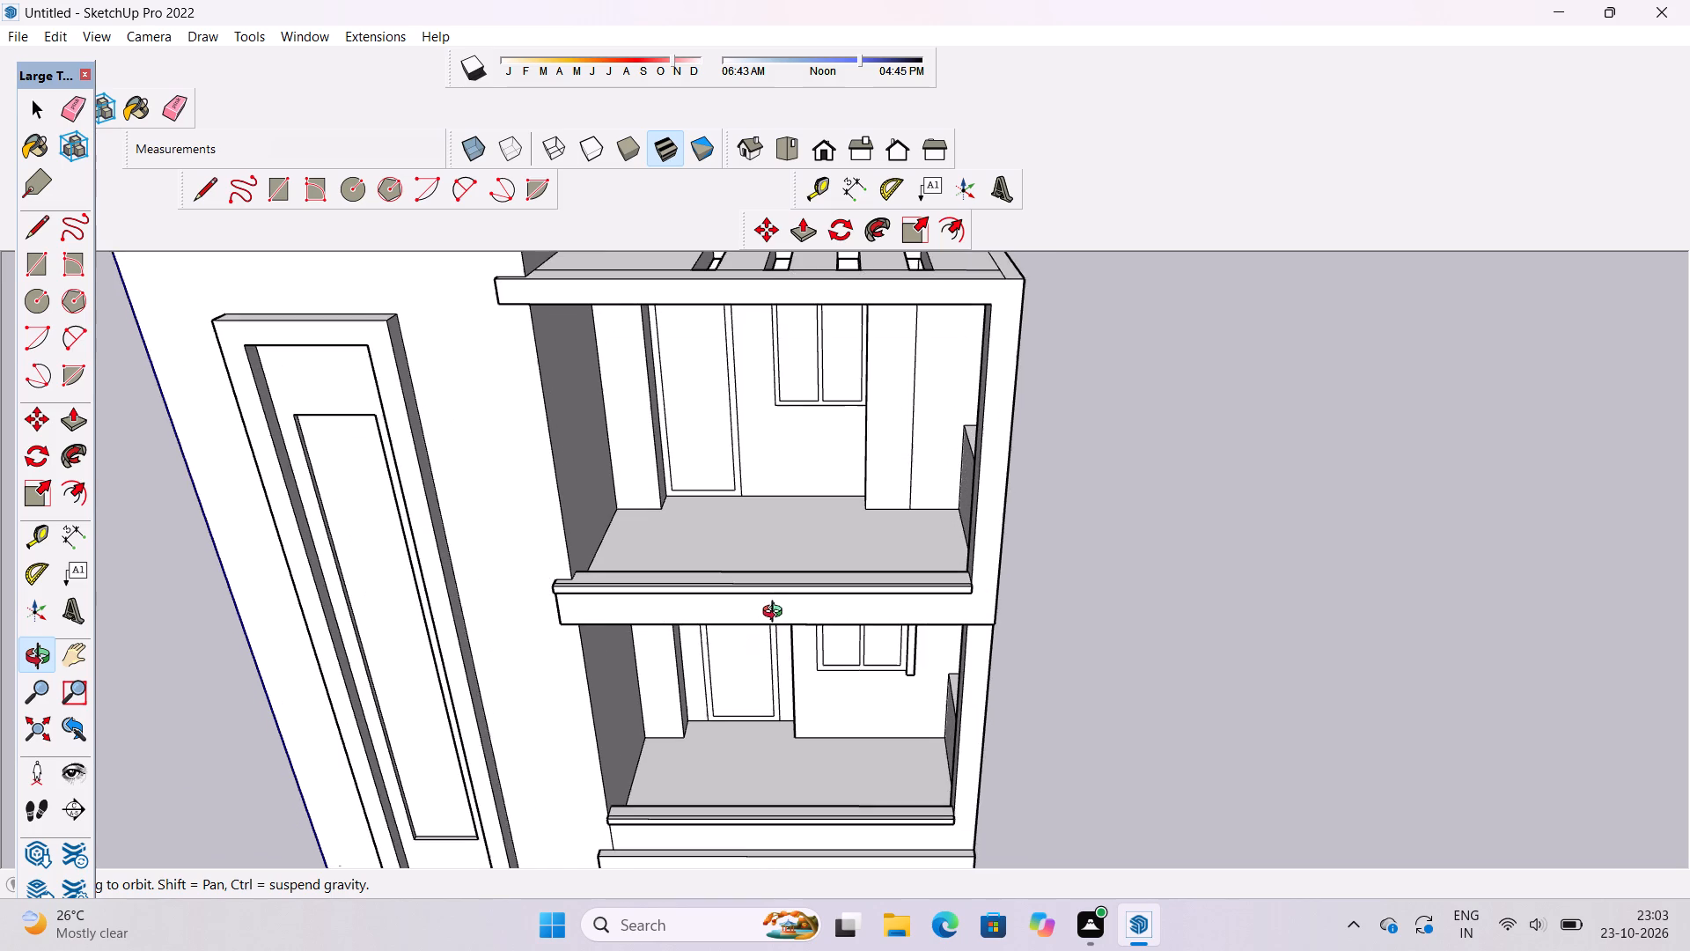
scroll(776, 614, "up", 1)
left_click_drag(776, 601, 713, 669)
scroll(518, 570, "up", 8)
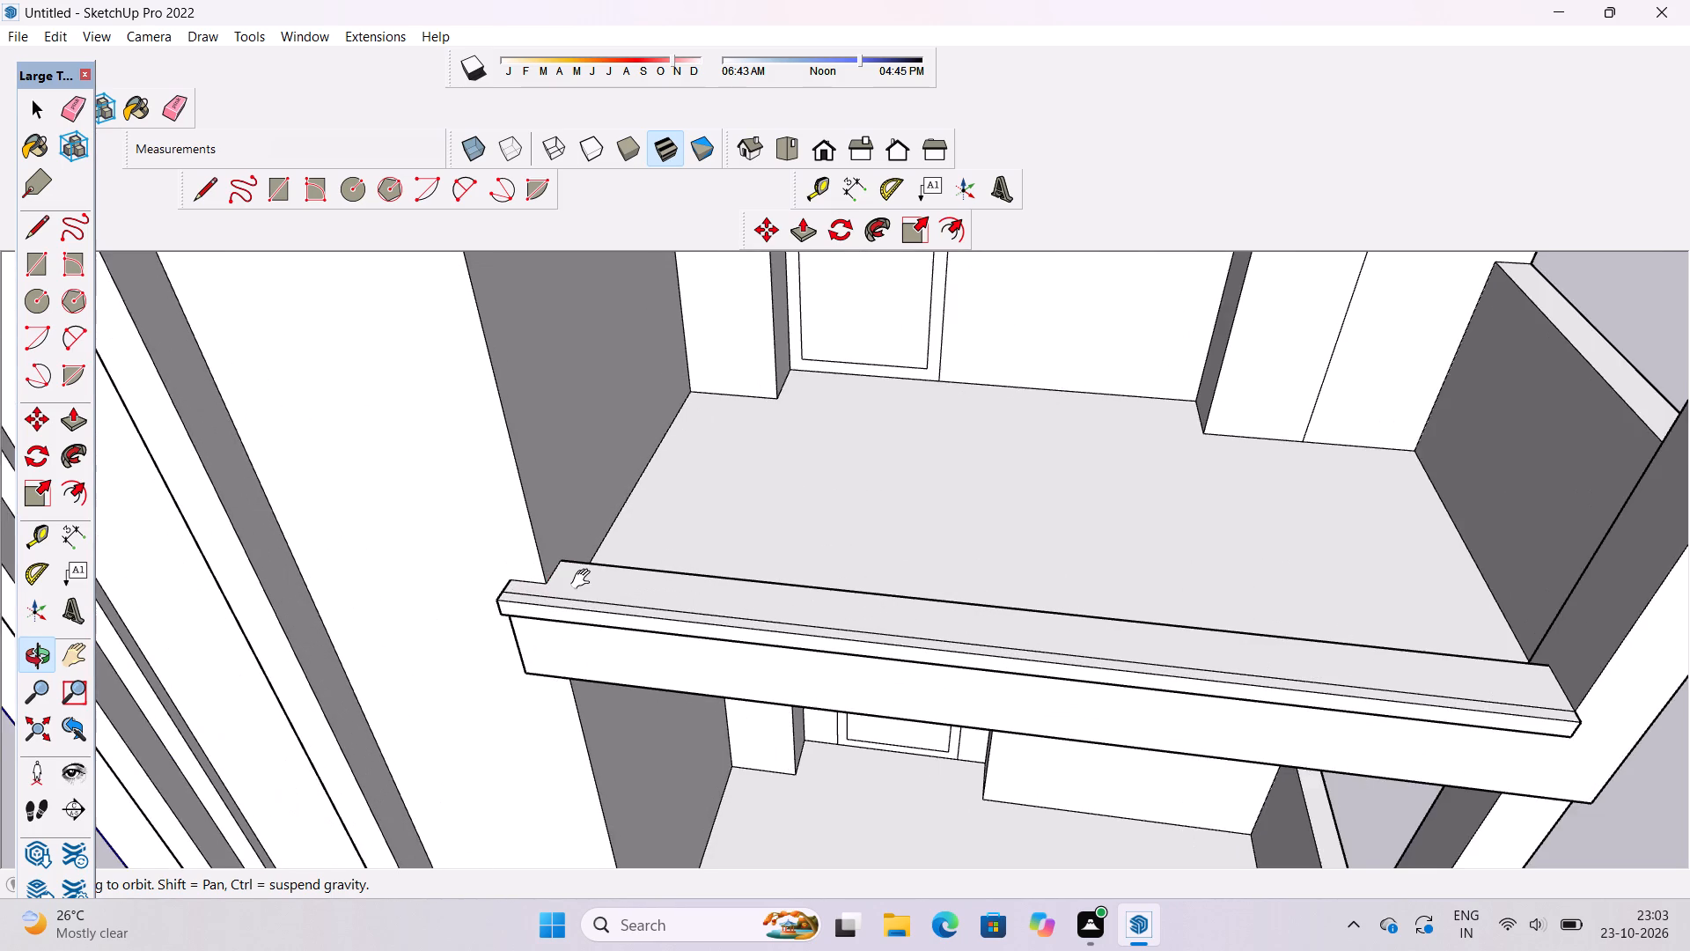
left_click_drag(584, 579, 556, 592, "shift")
scroll(565, 588, "down", 4)
scroll(563, 588, "up", 4)
left_click_drag(560, 588, 566, 638, "shift")
key("l")
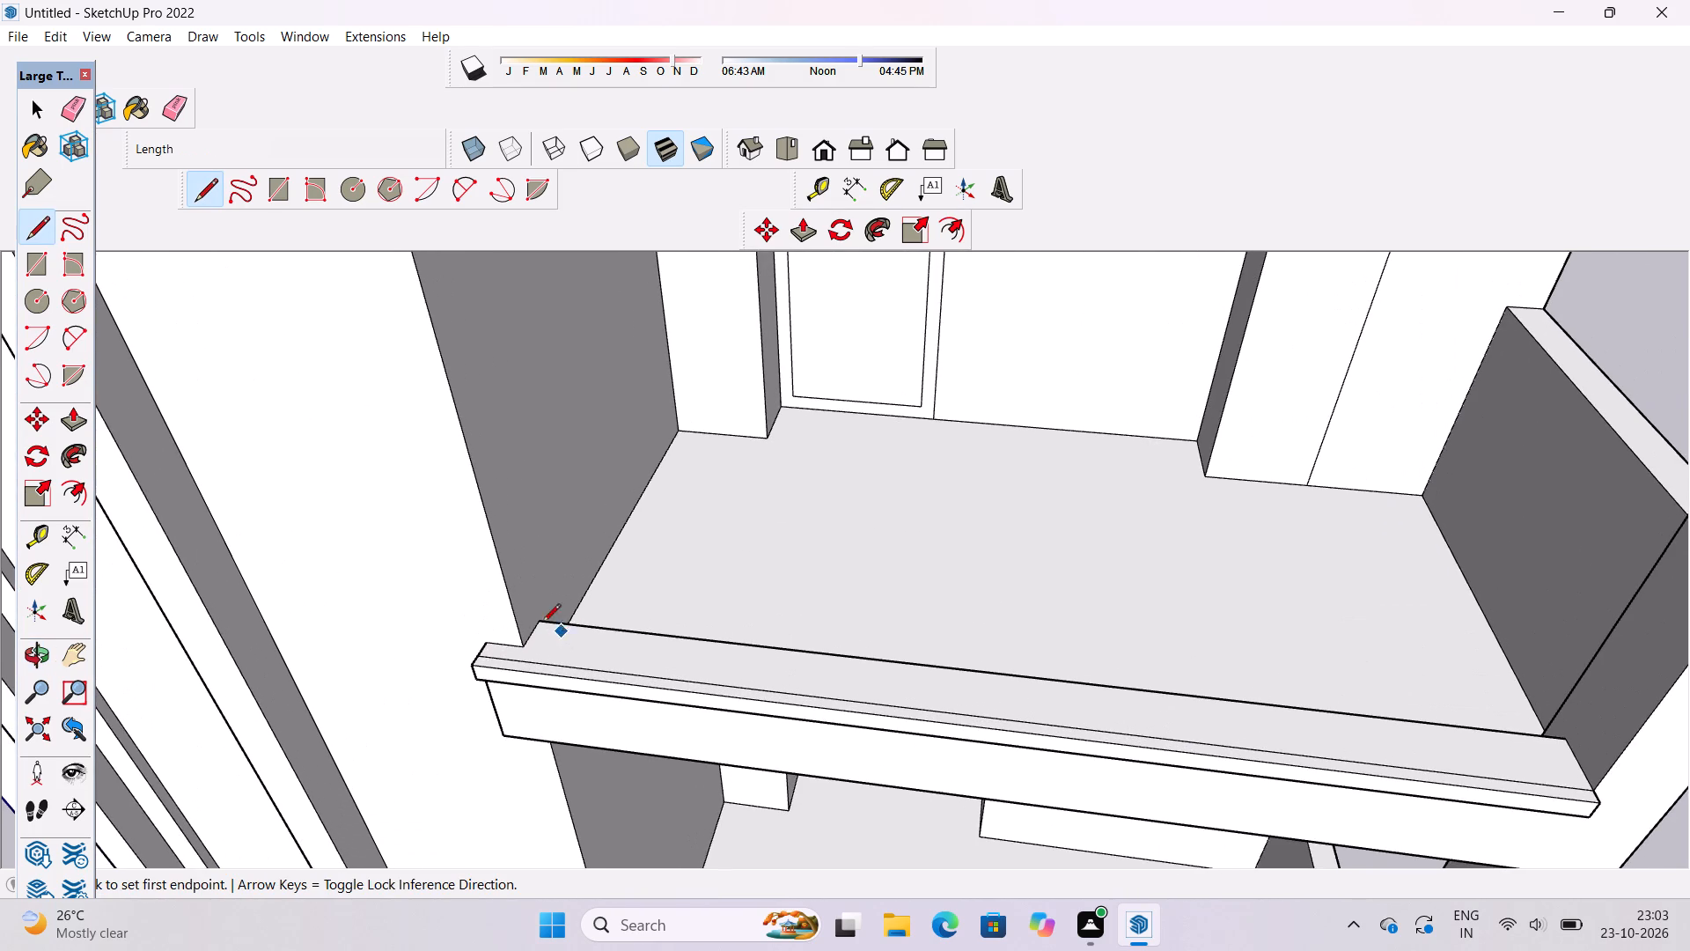
scroll(526, 616, "up", 5)
left_click(535, 645)
scroll(535, 645, "down", 5)
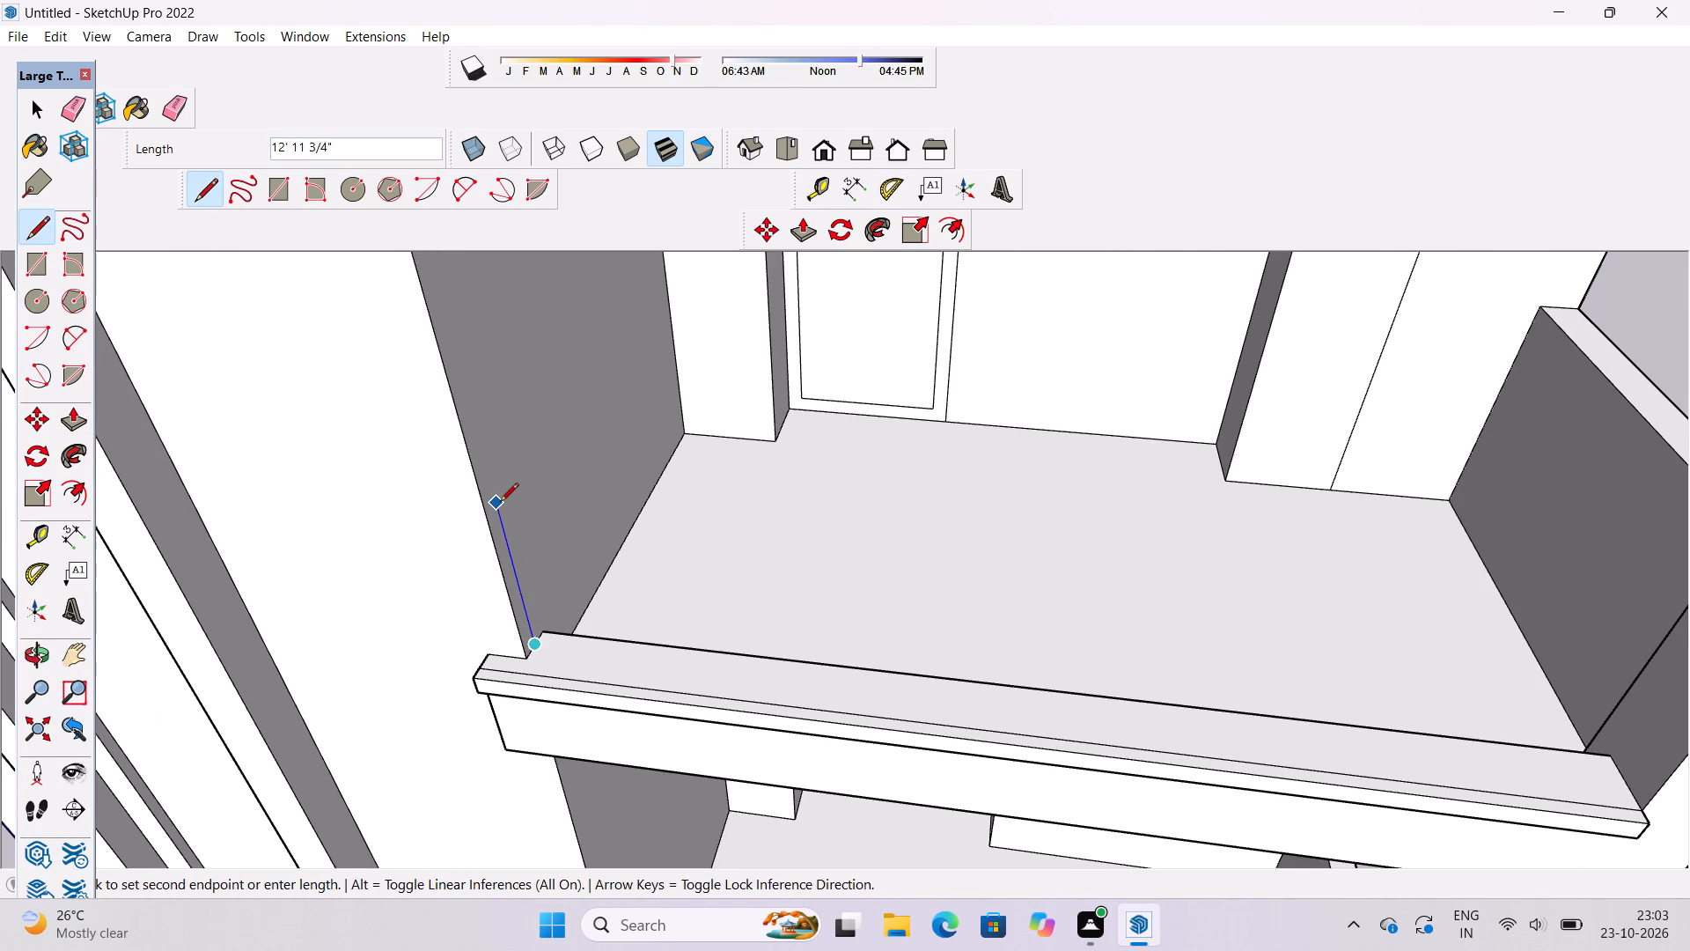
type("13")
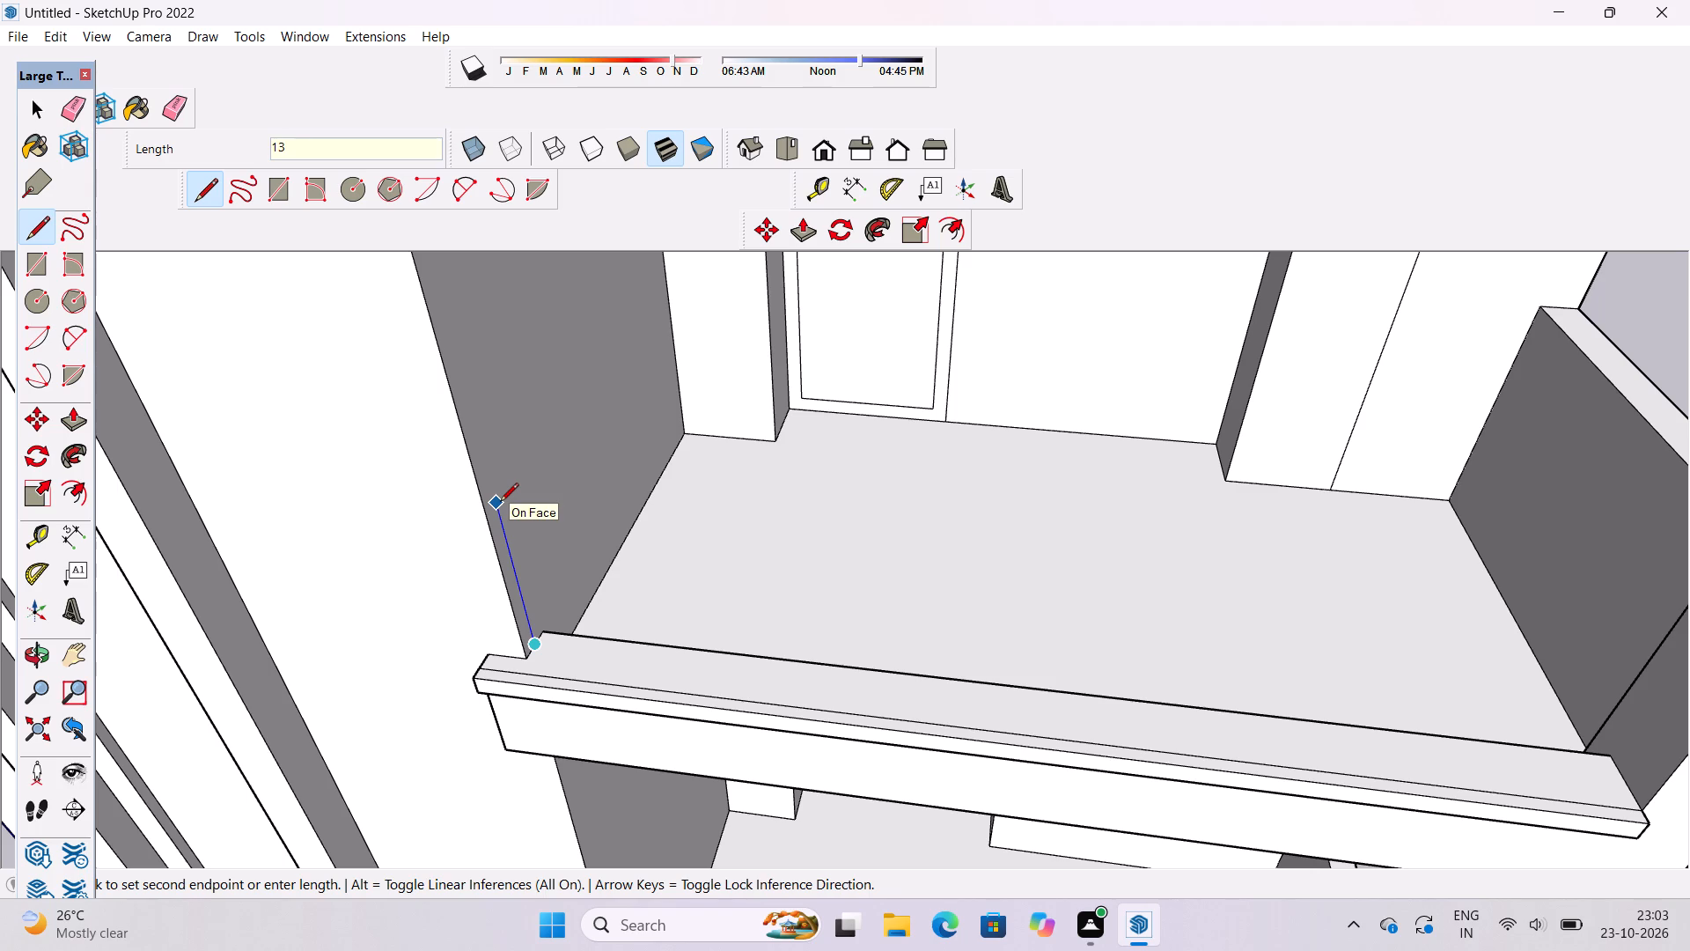
key("apostrophe")
key("Return")
scroll(506, 507, "down", 9)
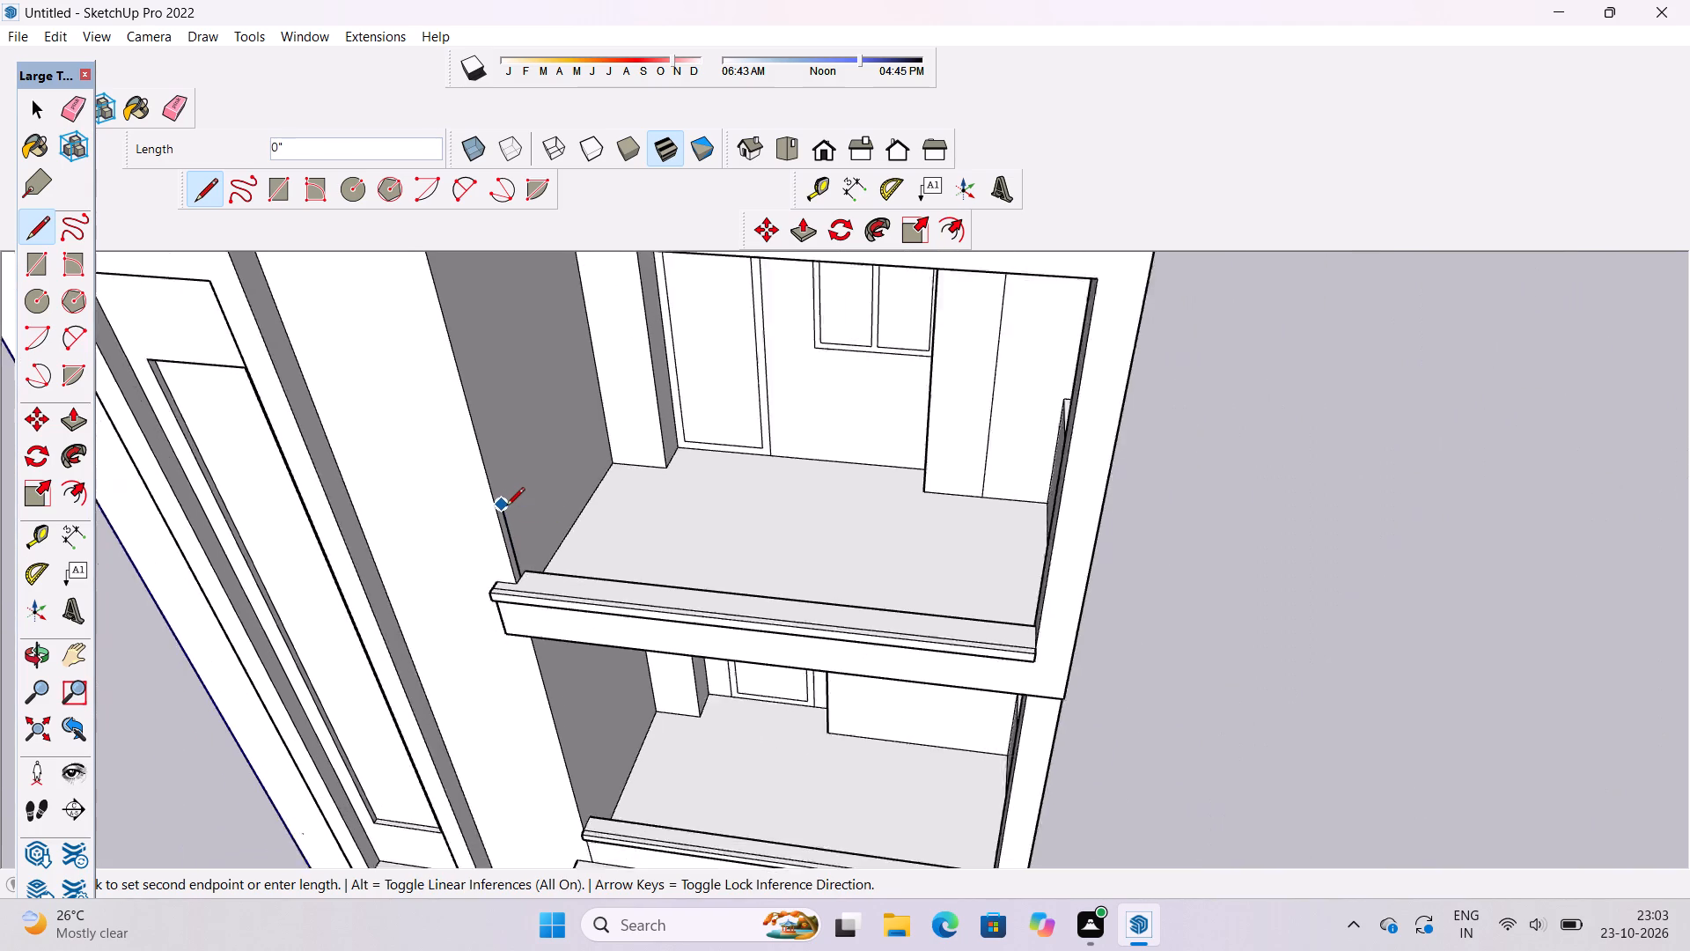
Complete the upright rectangular panel on the top-floor parapet with a 75' top edge, a 13' far side and a closing bottom edge.
scroll(506, 507, "down", 2)
scroll(646, 519, "up", 5)
key("o")
left_click_drag(666, 559, 806, 526)
left_click_drag(810, 526, 781, 578)
left_click_drag(780, 578, 783, 564)
key("l")
scroll(822, 554, "down", 3)
scroll(1087, 535, "up", 4)
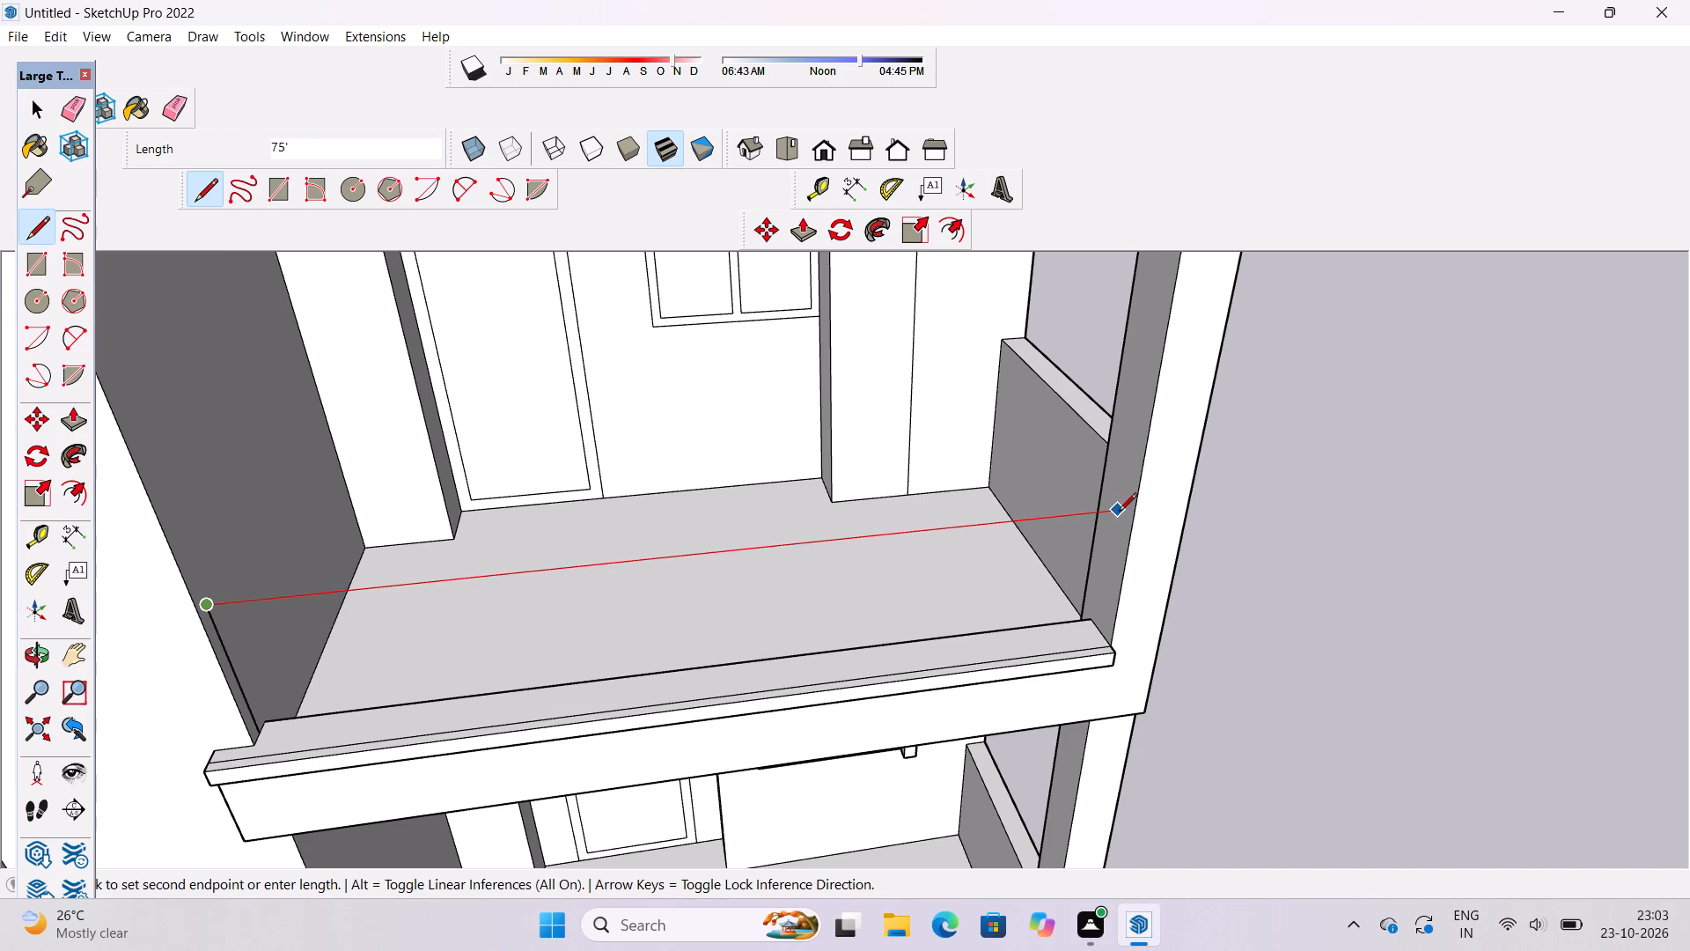
left_click(1119, 512)
scroll(1107, 601, "up", 5)
left_click(1097, 645)
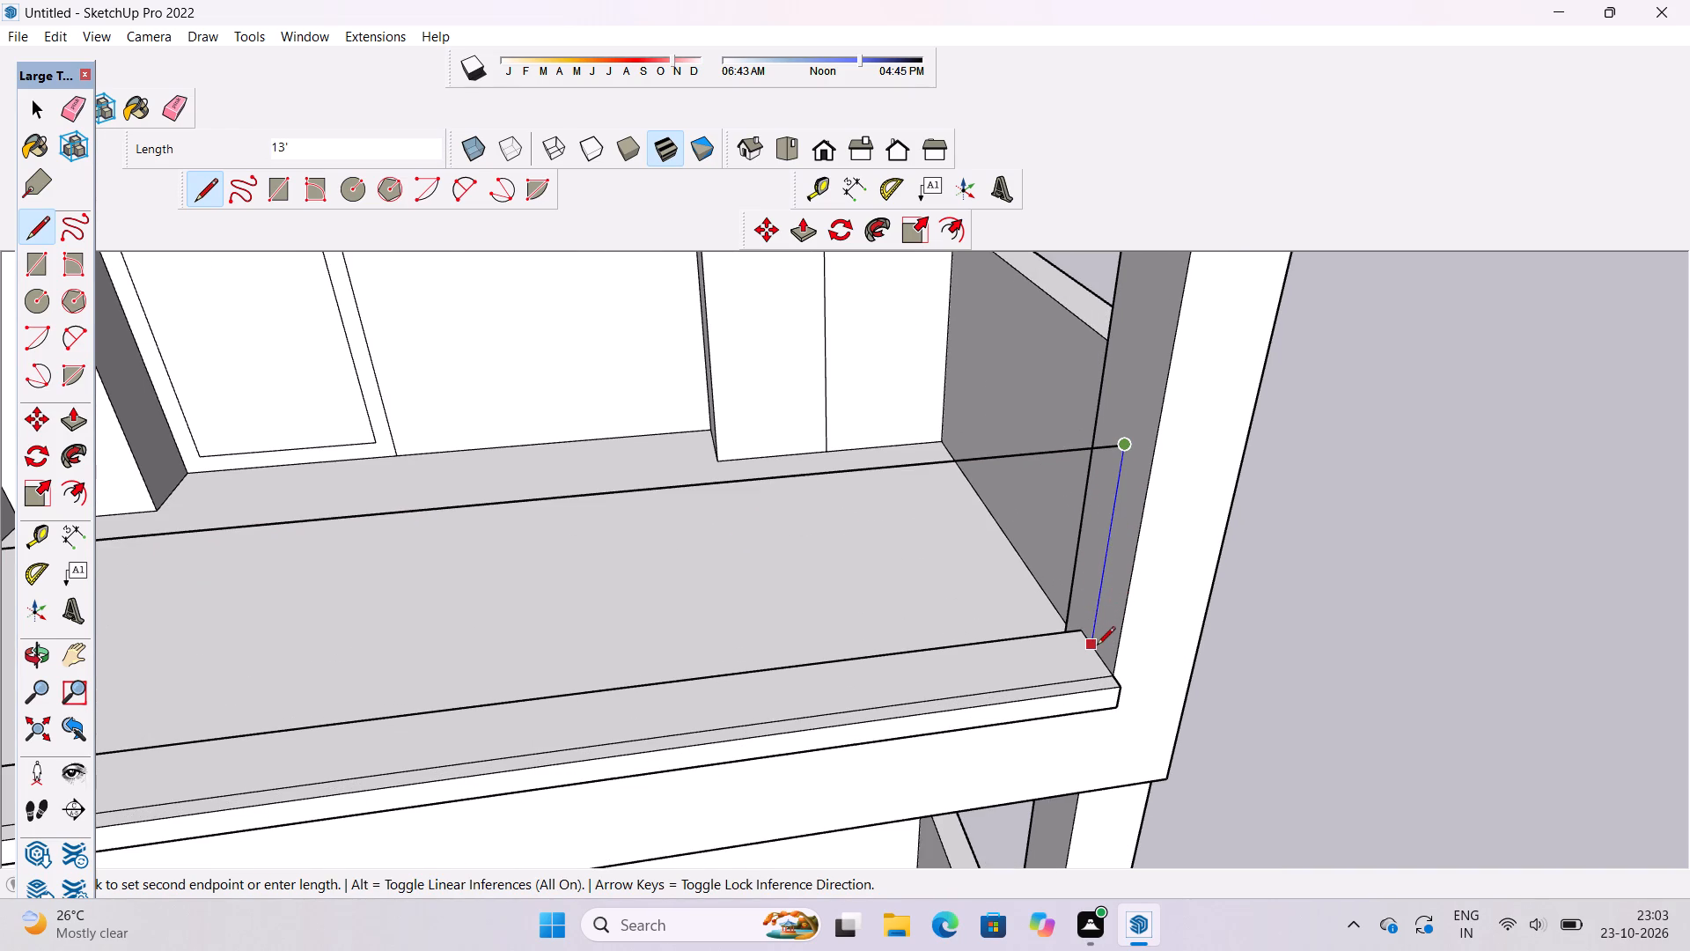
scroll(1094, 645, "down", 6)
scroll(754, 701, "down", 2)
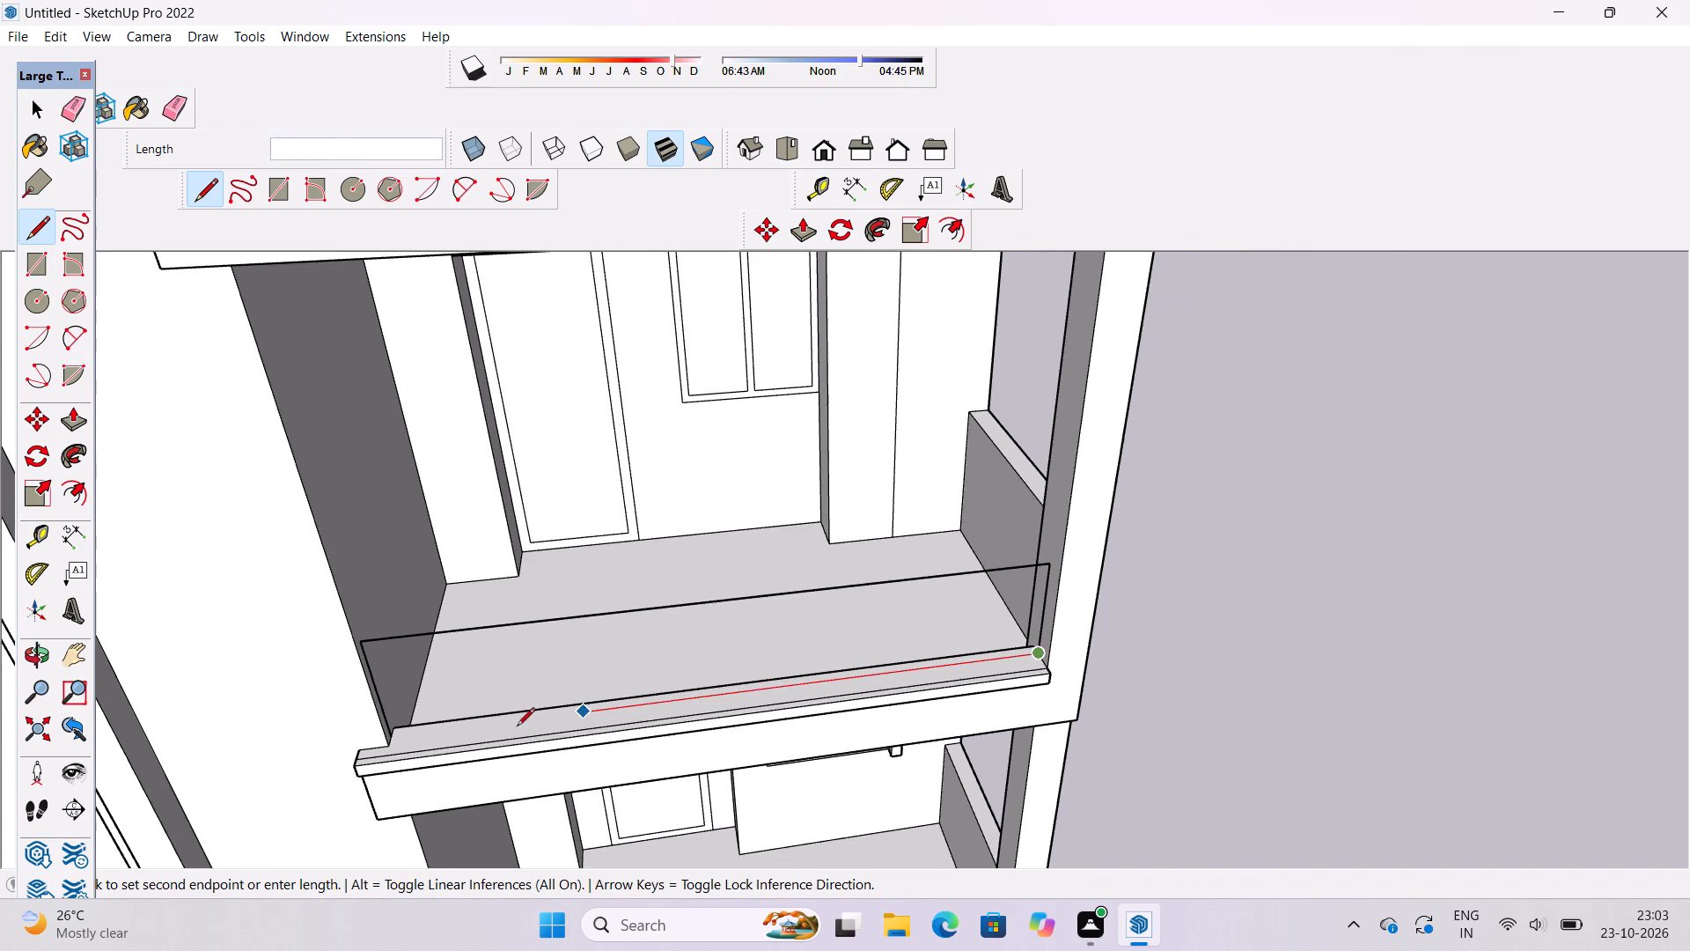
scroll(413, 737, "up", 4)
left_click(384, 734)
key("space")
Draw a 13' vertical line up the tower-side wall from the end of the middle-floor balcony's front parapet.
key("o")
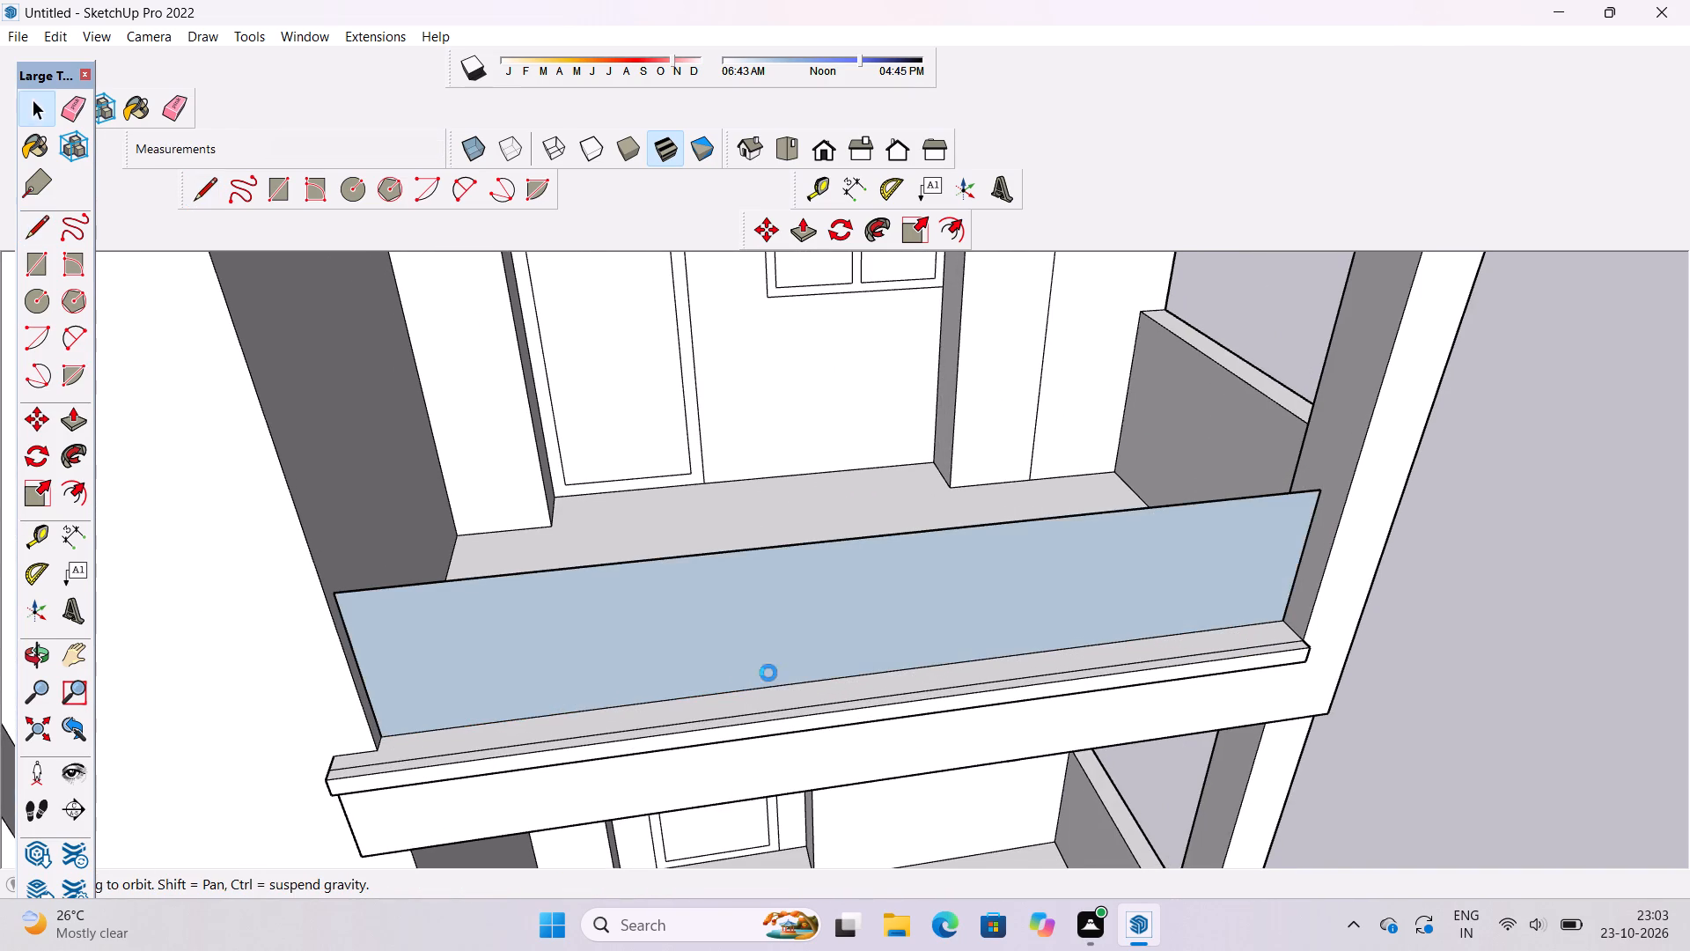
scroll(768, 673, "down", 6)
left_click_drag(864, 723, 814, 688)
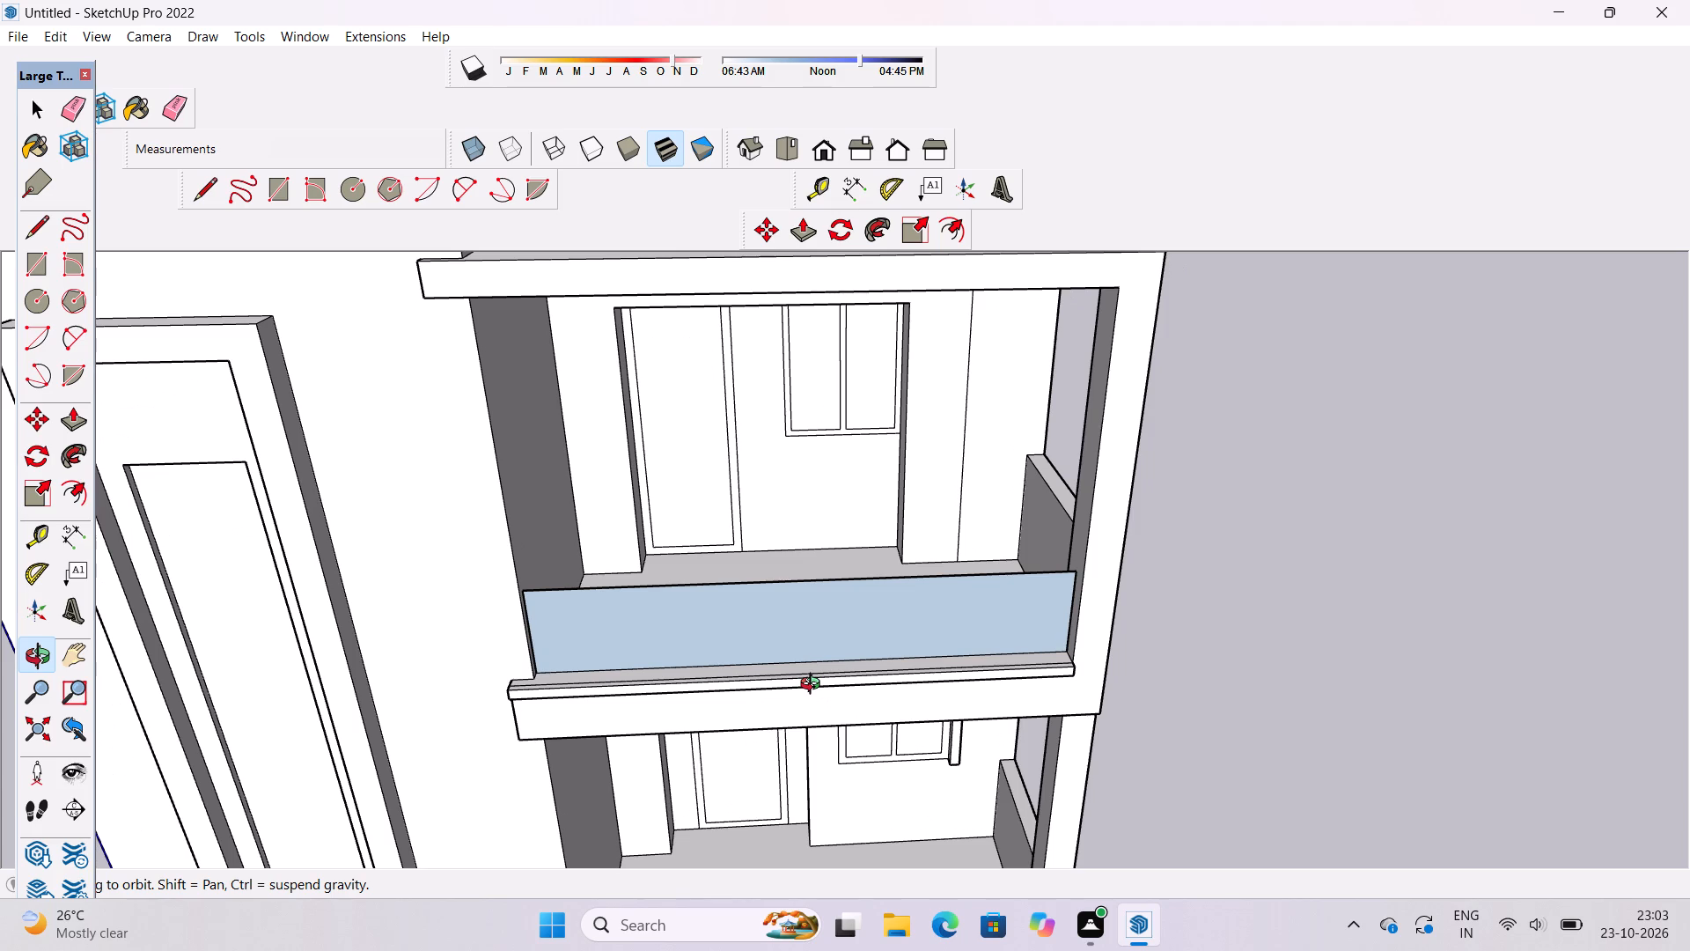
scroll(814, 686, "down", 2)
scroll(810, 685, "up", 5)
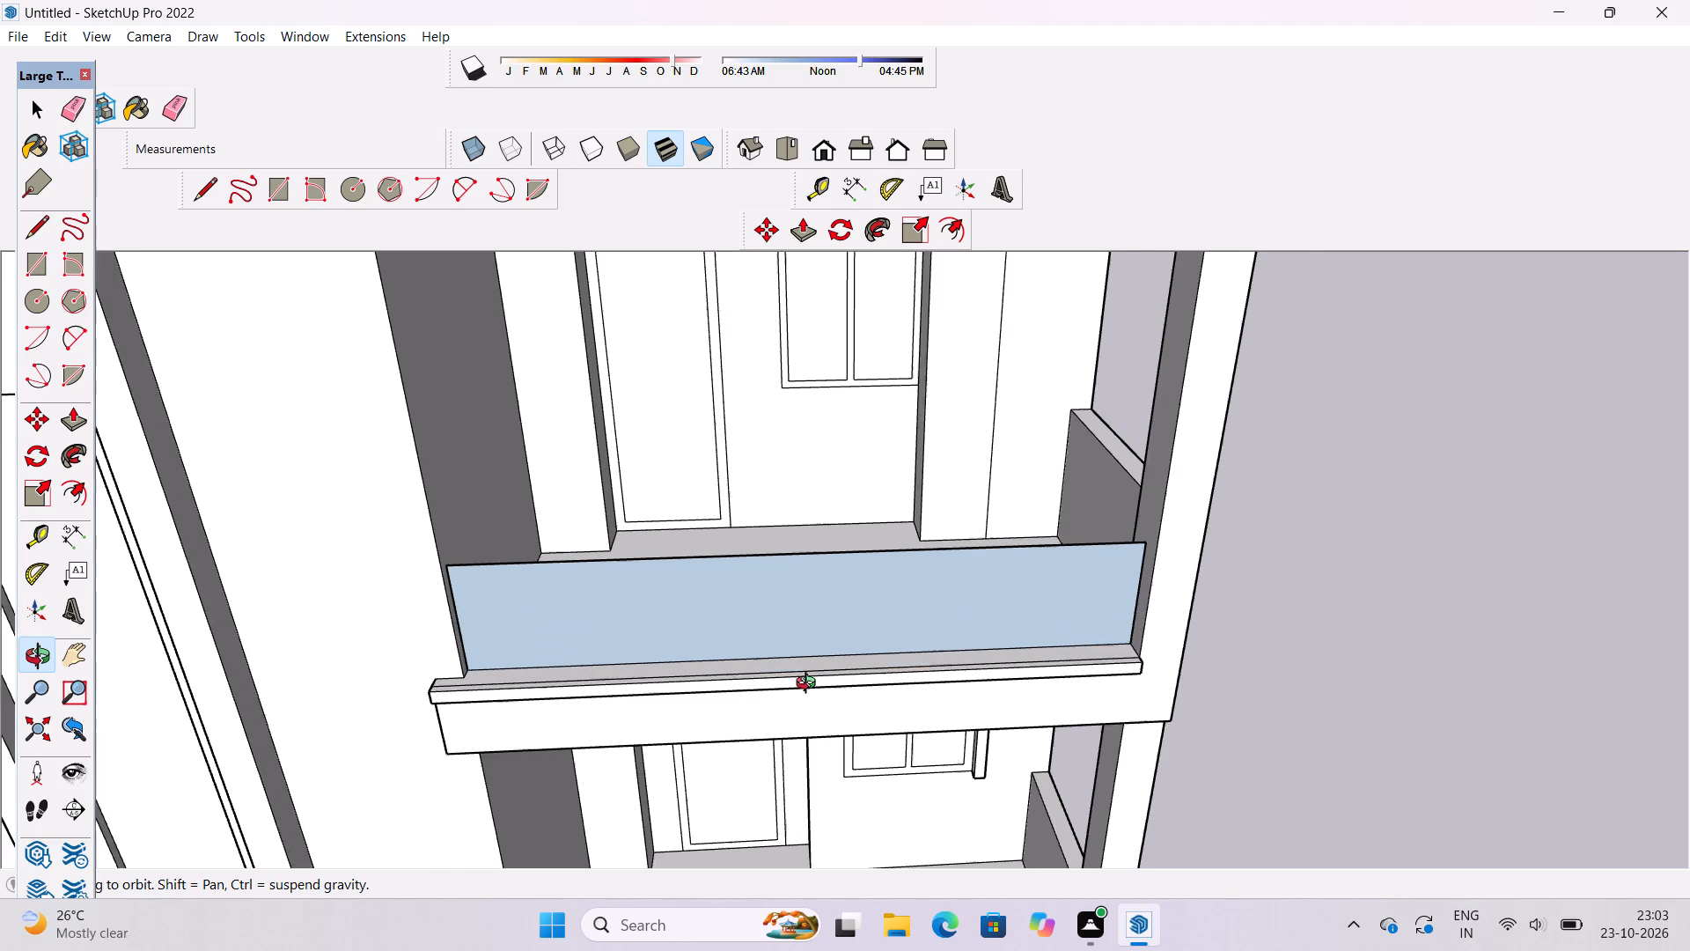
left_click_drag(810, 682, 812, 690, "shift")
scroll(812, 690, "down", 1)
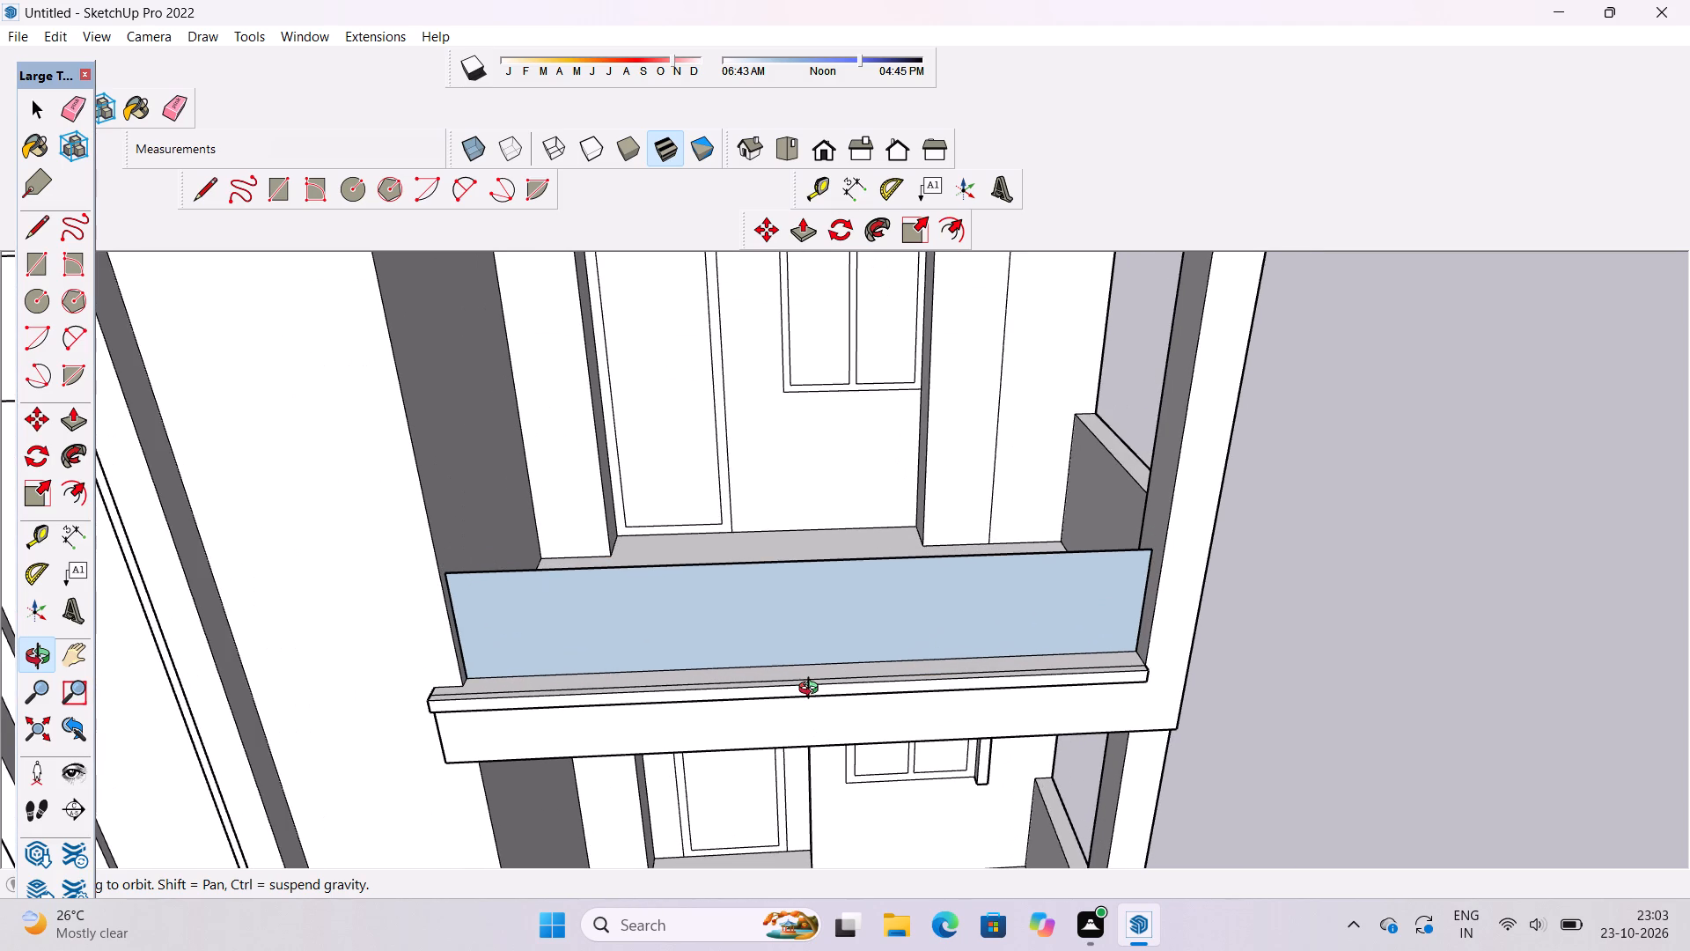
scroll(812, 690, "down", 4)
left_click_drag(819, 717, 827, 675, "shift")
scroll(831, 682, "down", 2)
left_click_drag(840, 726, 834, 660)
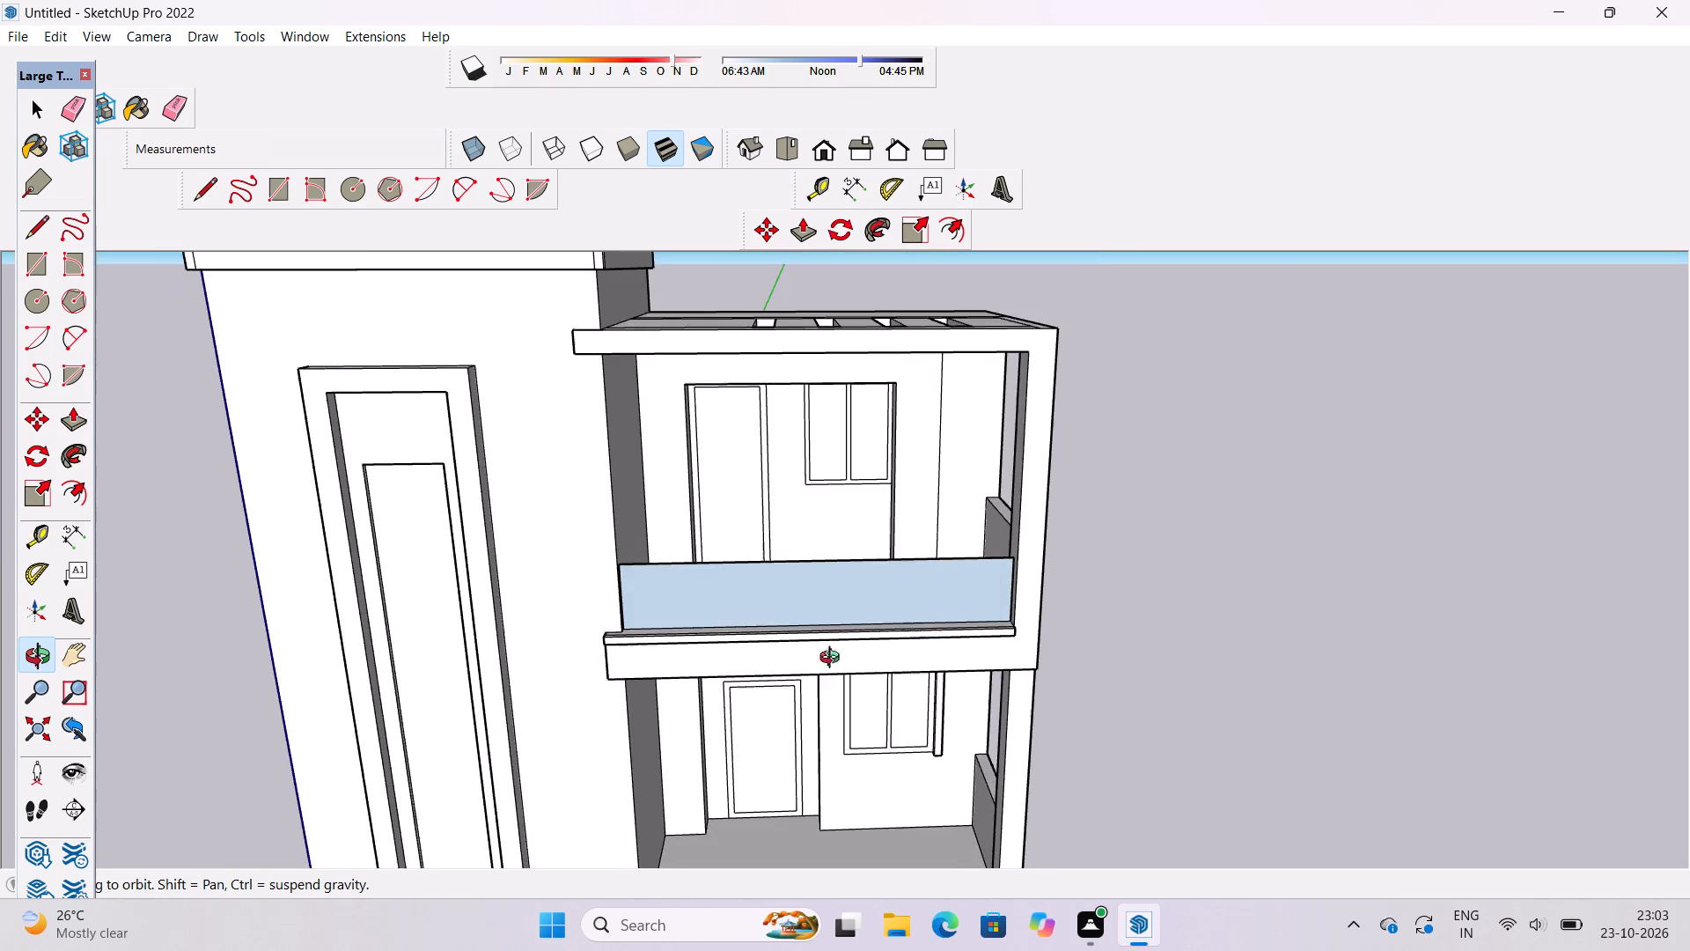
scroll(813, 753, "up", 2)
left_click_drag(812, 753, 802, 500, "shift")
scroll(802, 493, "down", 5)
left_click_drag(804, 568, 695, 734)
scroll(669, 563, "up", 5)
left_click_drag(672, 562, 719, 649, "shift")
scroll(751, 694, "up", 10)
left_click_drag(717, 652, 743, 719, "shift")
left_click_drag(736, 705, 732, 692)
key("l")
scroll(708, 653, "down", 5)
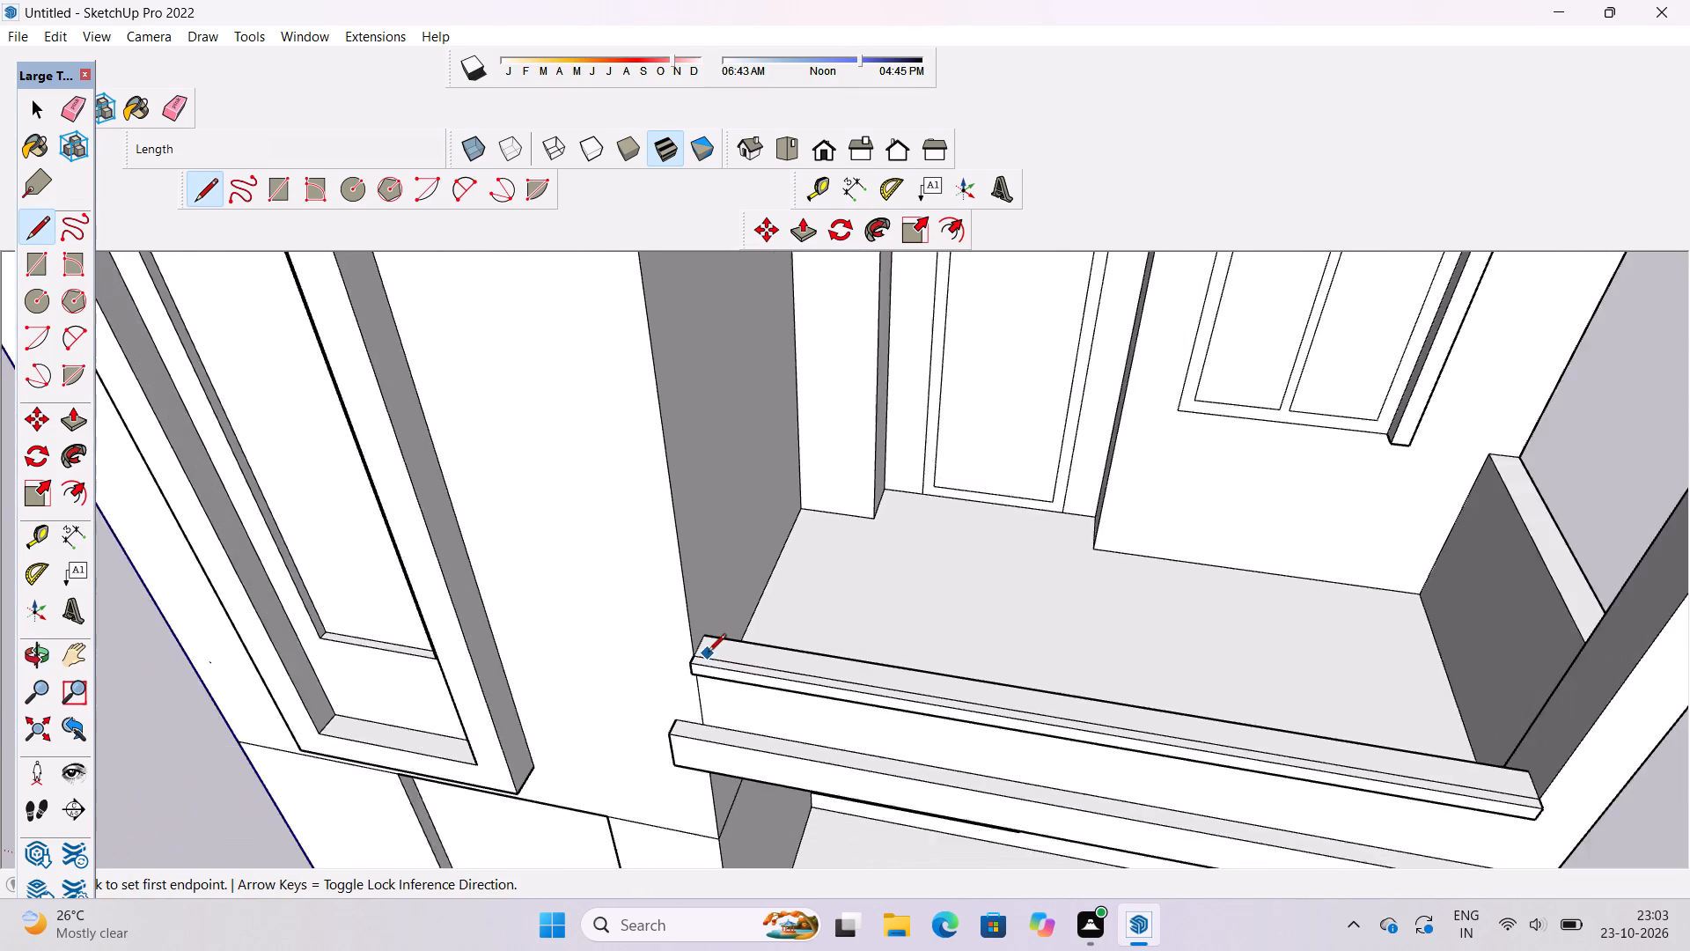
scroll(716, 650, "up", 10)
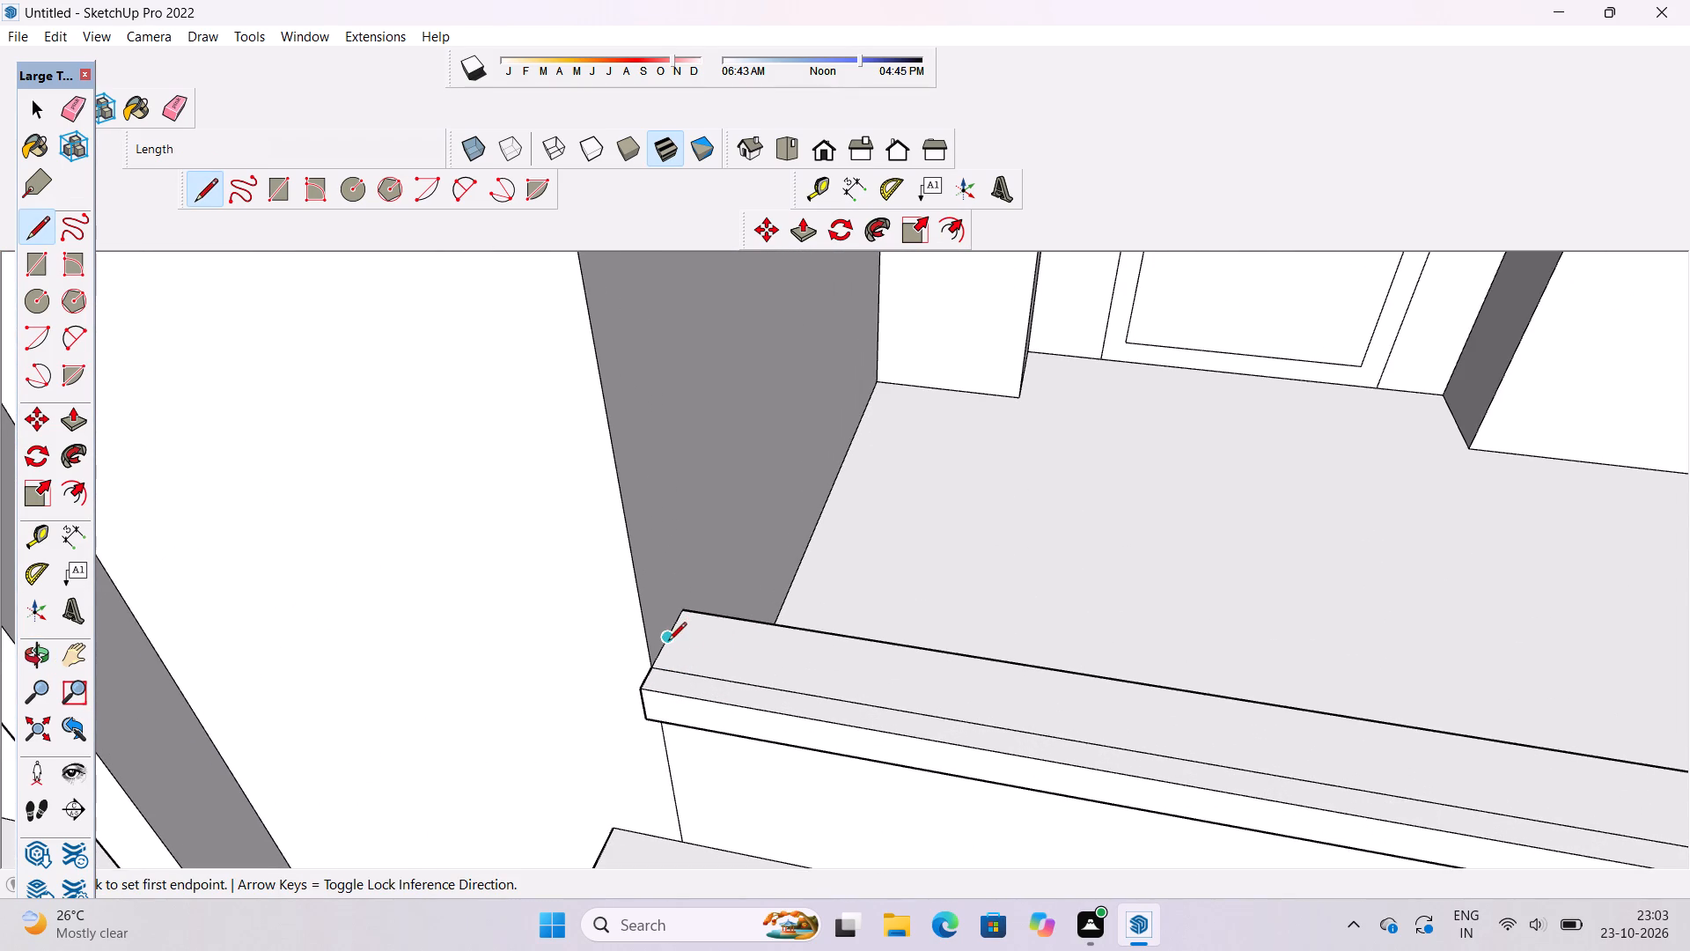
left_click(668, 642)
scroll(668, 642, "down", 4)
type("13'")
key("Return")
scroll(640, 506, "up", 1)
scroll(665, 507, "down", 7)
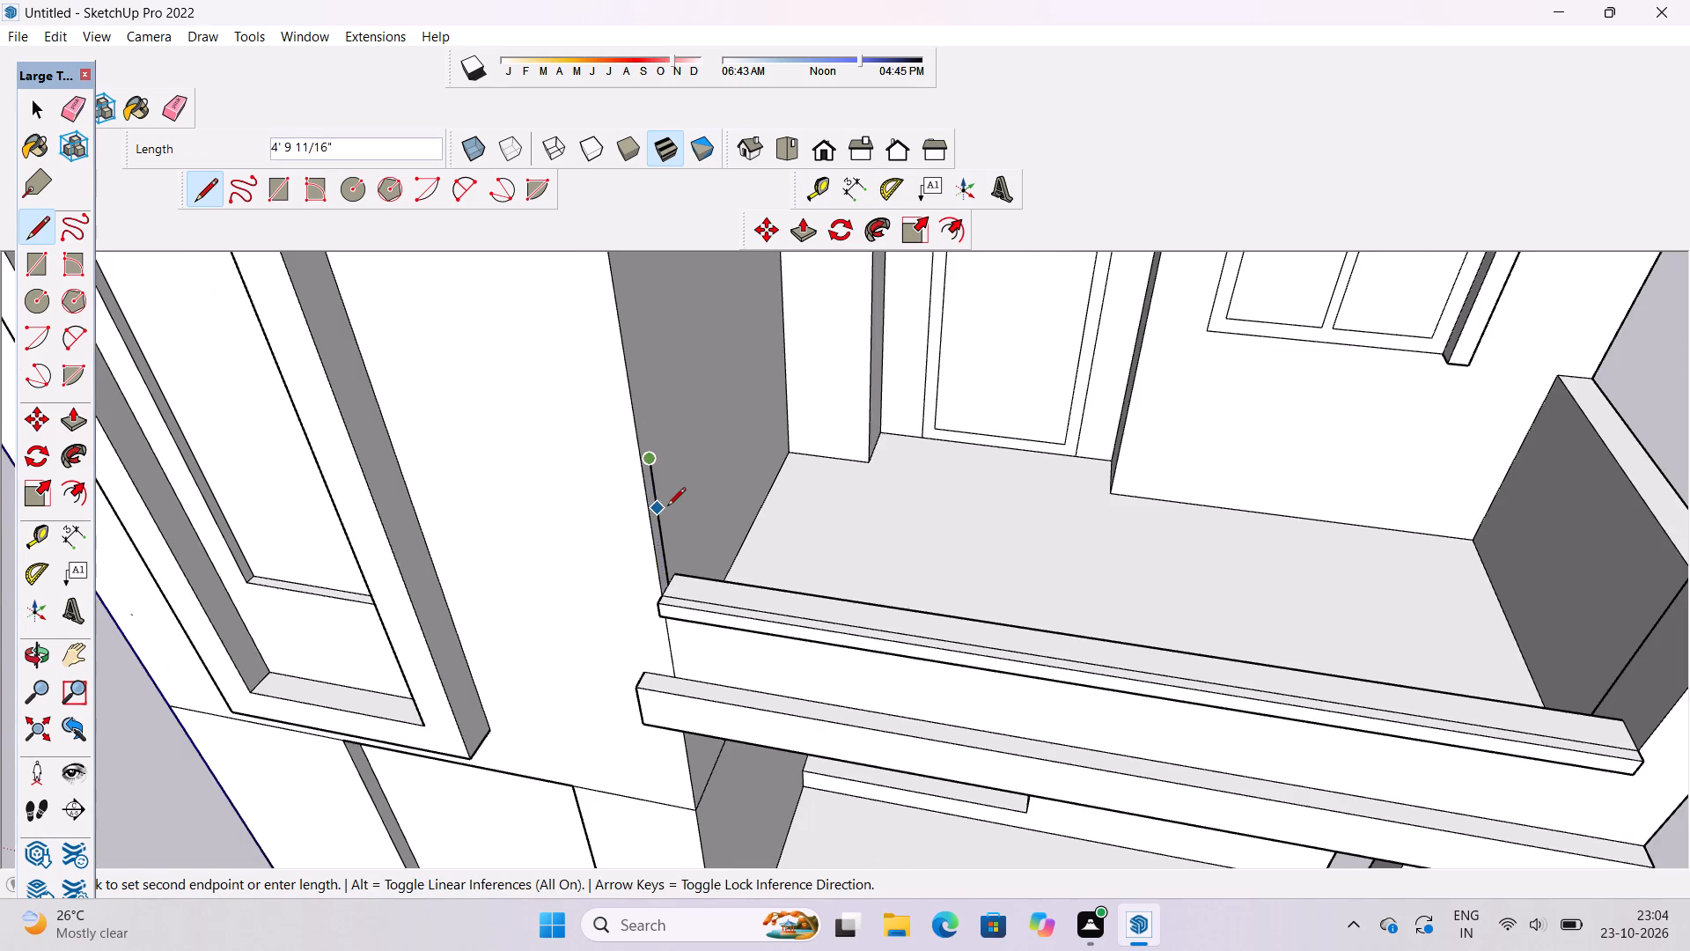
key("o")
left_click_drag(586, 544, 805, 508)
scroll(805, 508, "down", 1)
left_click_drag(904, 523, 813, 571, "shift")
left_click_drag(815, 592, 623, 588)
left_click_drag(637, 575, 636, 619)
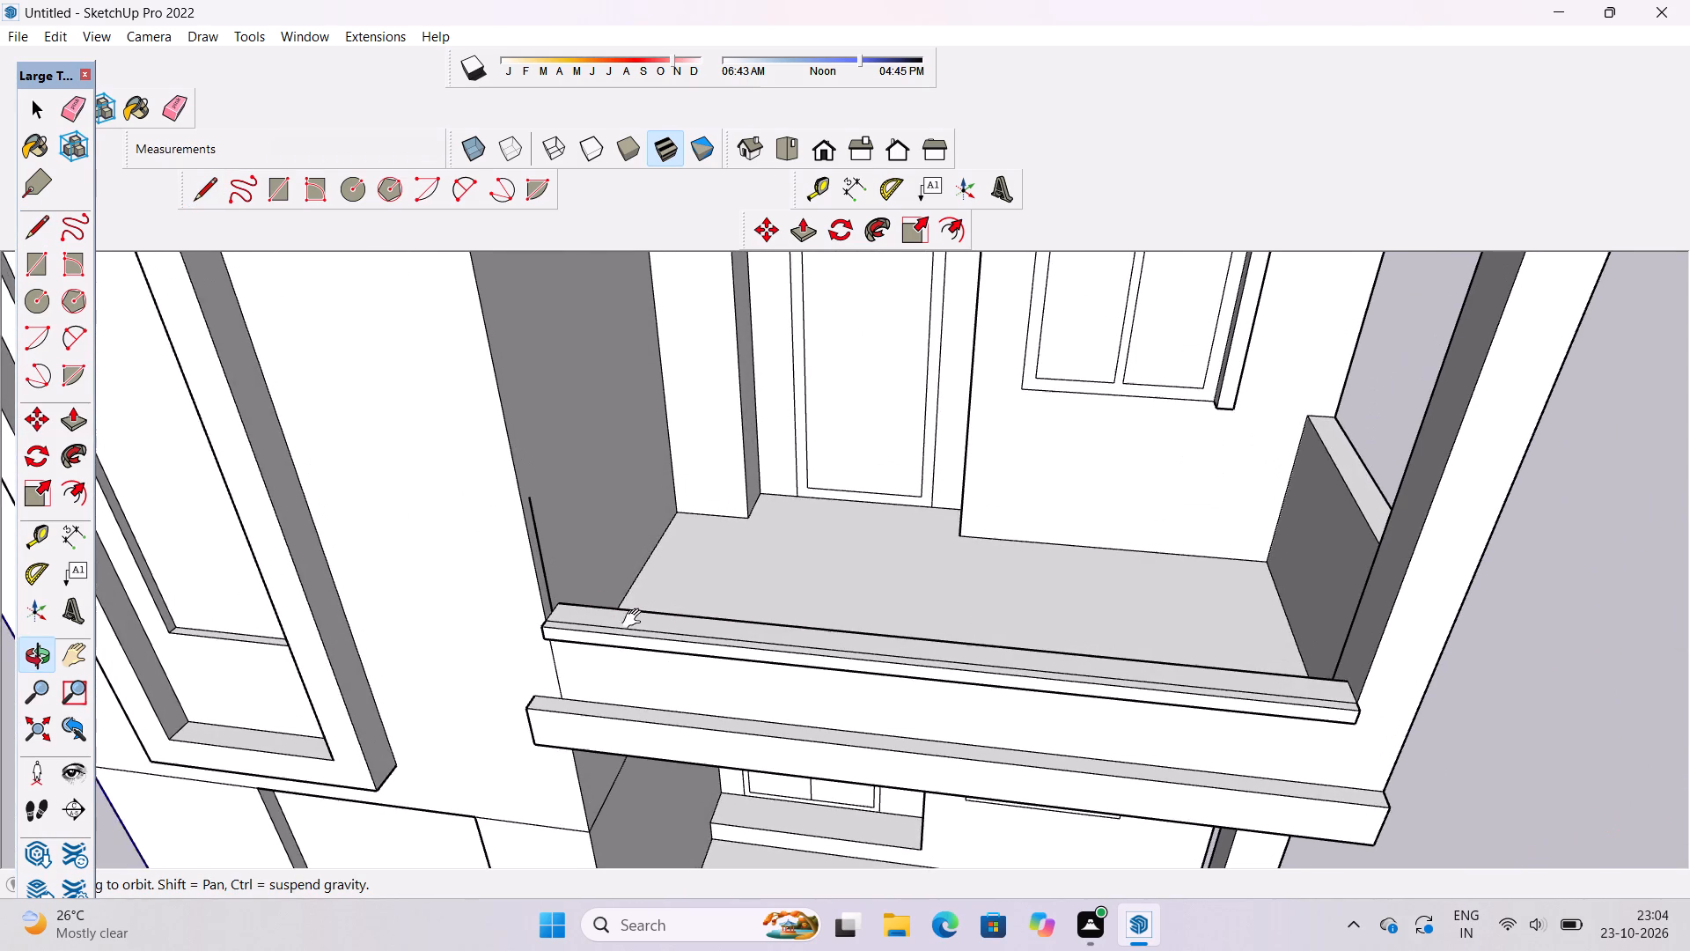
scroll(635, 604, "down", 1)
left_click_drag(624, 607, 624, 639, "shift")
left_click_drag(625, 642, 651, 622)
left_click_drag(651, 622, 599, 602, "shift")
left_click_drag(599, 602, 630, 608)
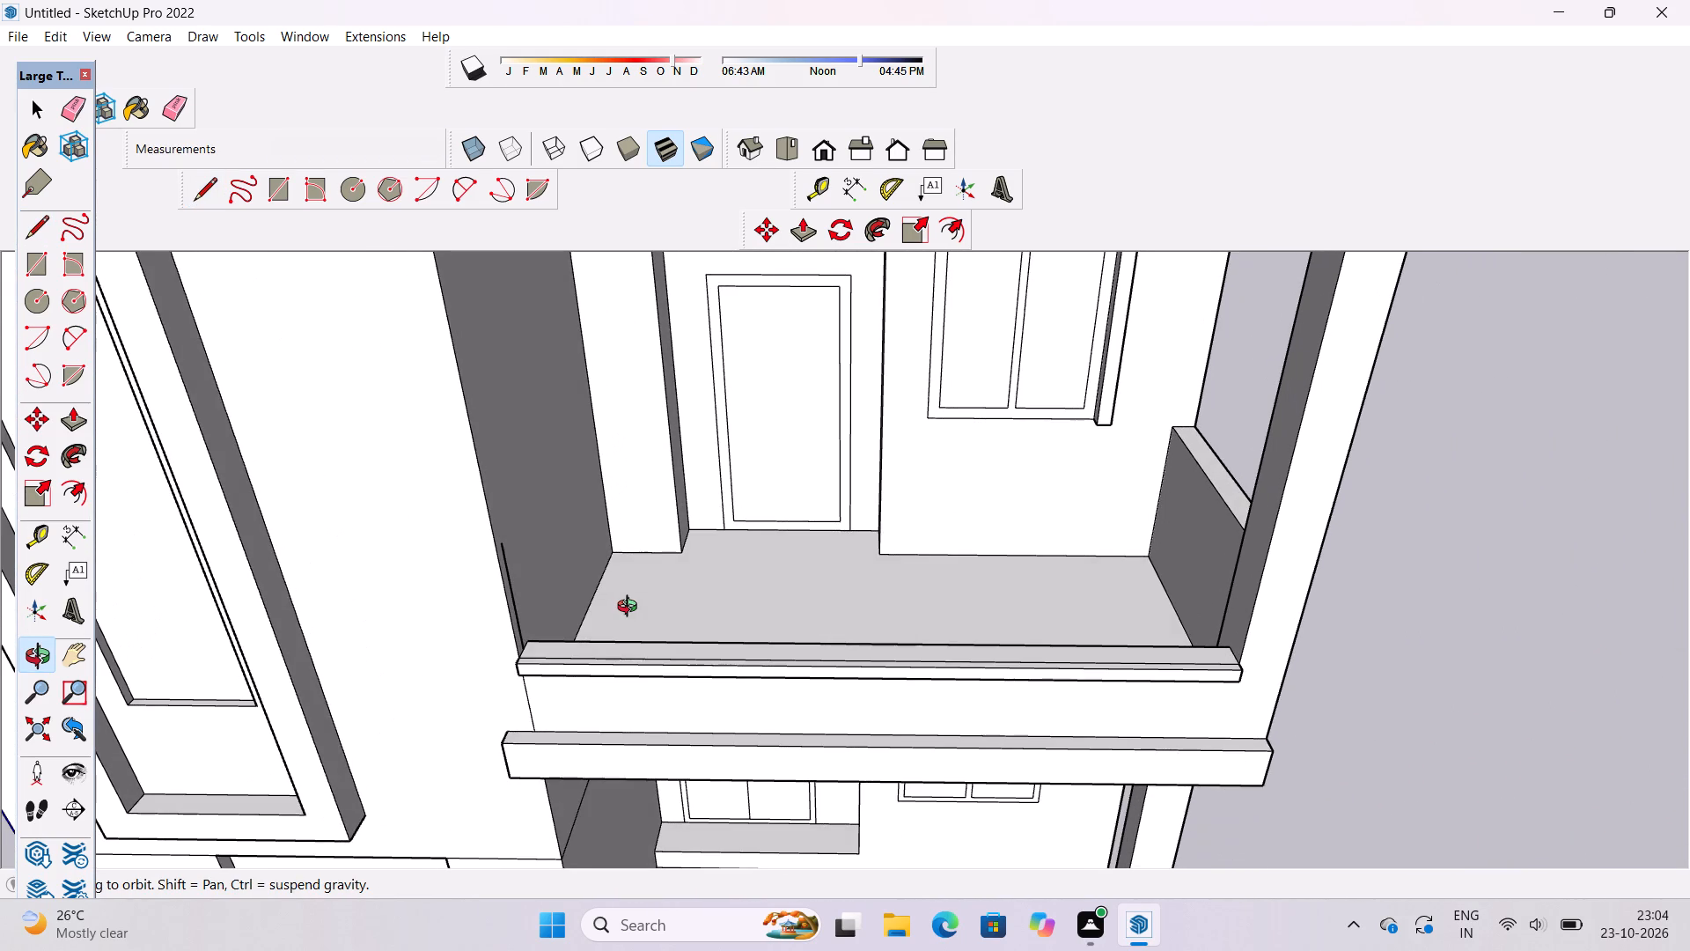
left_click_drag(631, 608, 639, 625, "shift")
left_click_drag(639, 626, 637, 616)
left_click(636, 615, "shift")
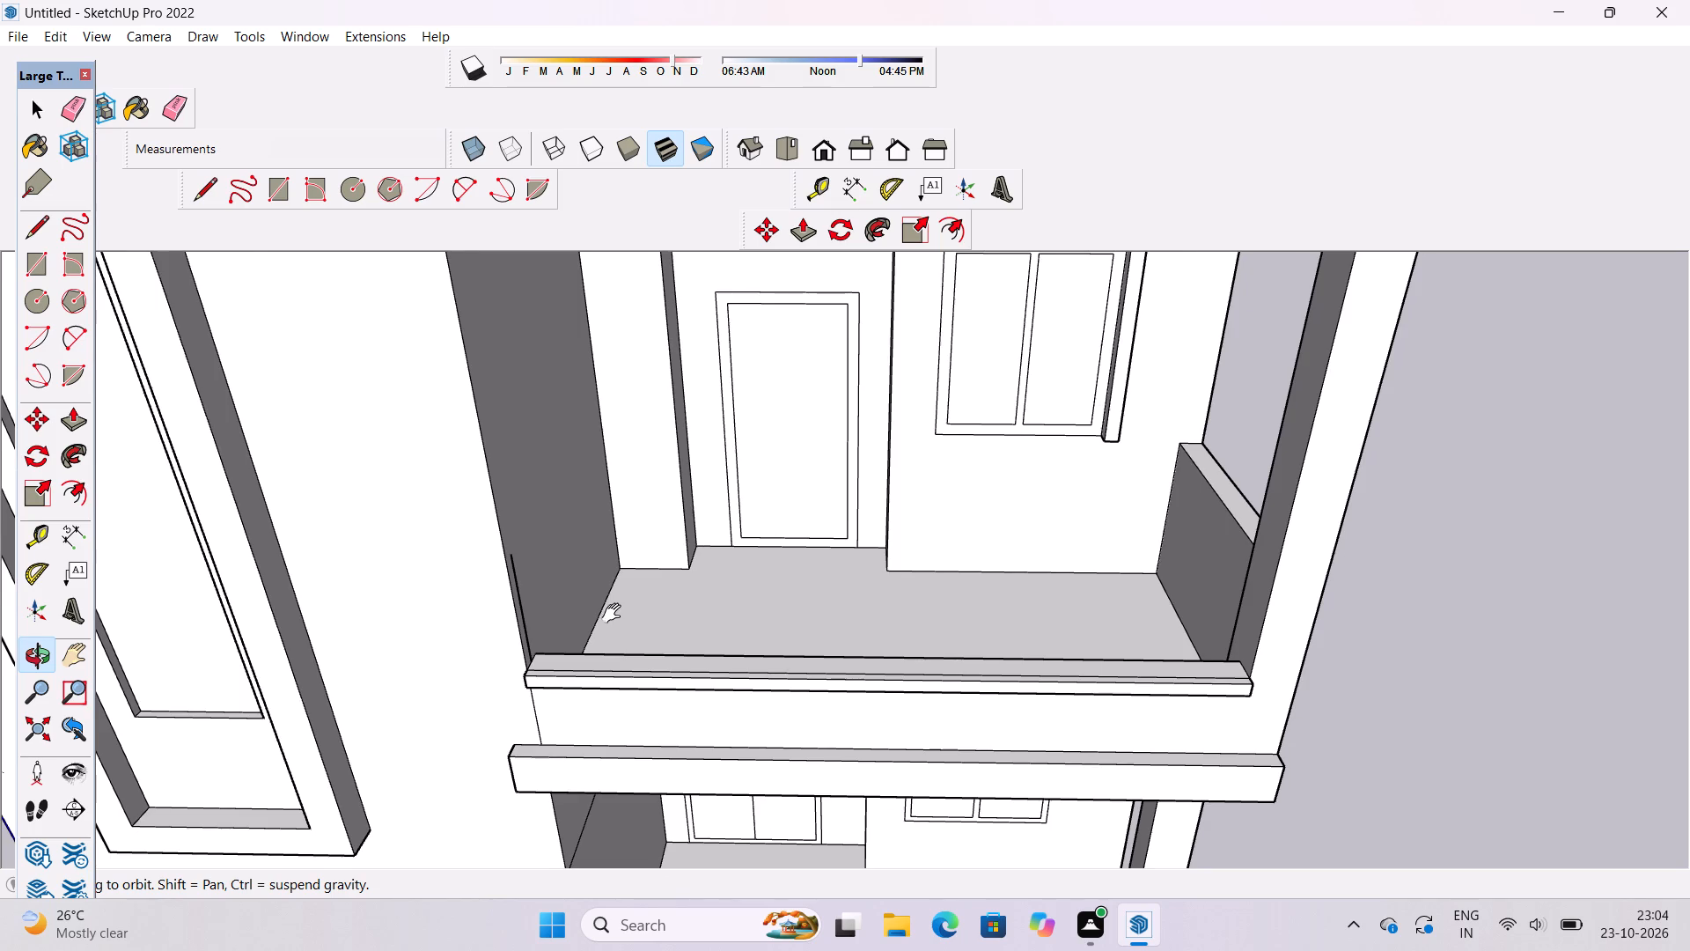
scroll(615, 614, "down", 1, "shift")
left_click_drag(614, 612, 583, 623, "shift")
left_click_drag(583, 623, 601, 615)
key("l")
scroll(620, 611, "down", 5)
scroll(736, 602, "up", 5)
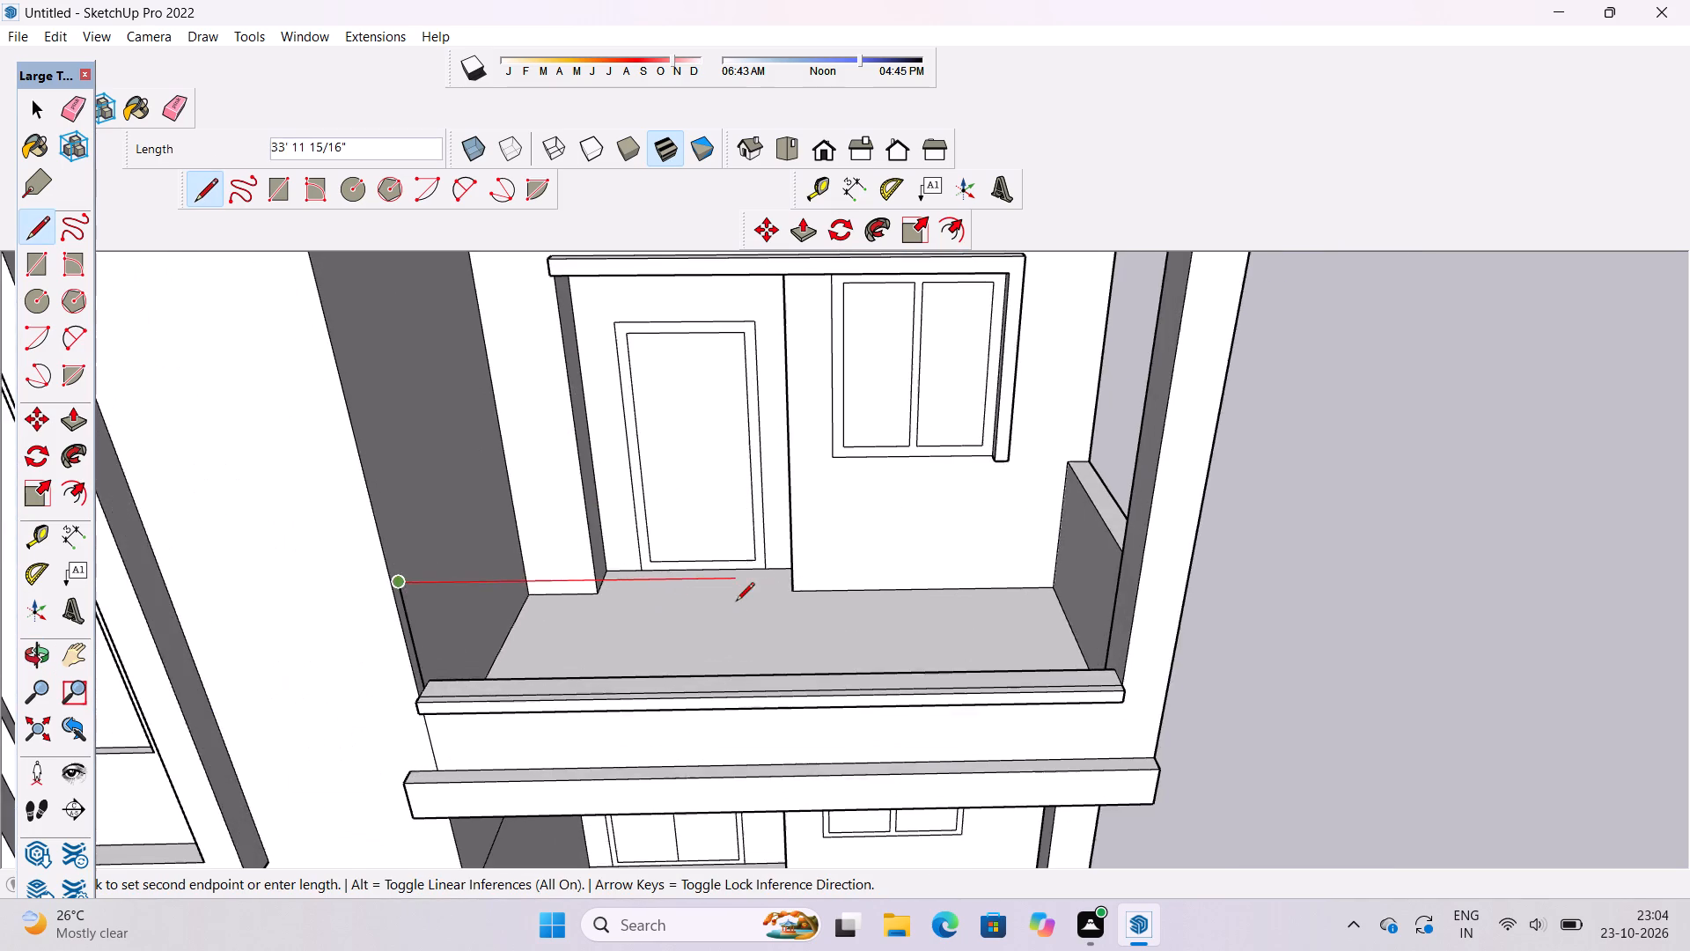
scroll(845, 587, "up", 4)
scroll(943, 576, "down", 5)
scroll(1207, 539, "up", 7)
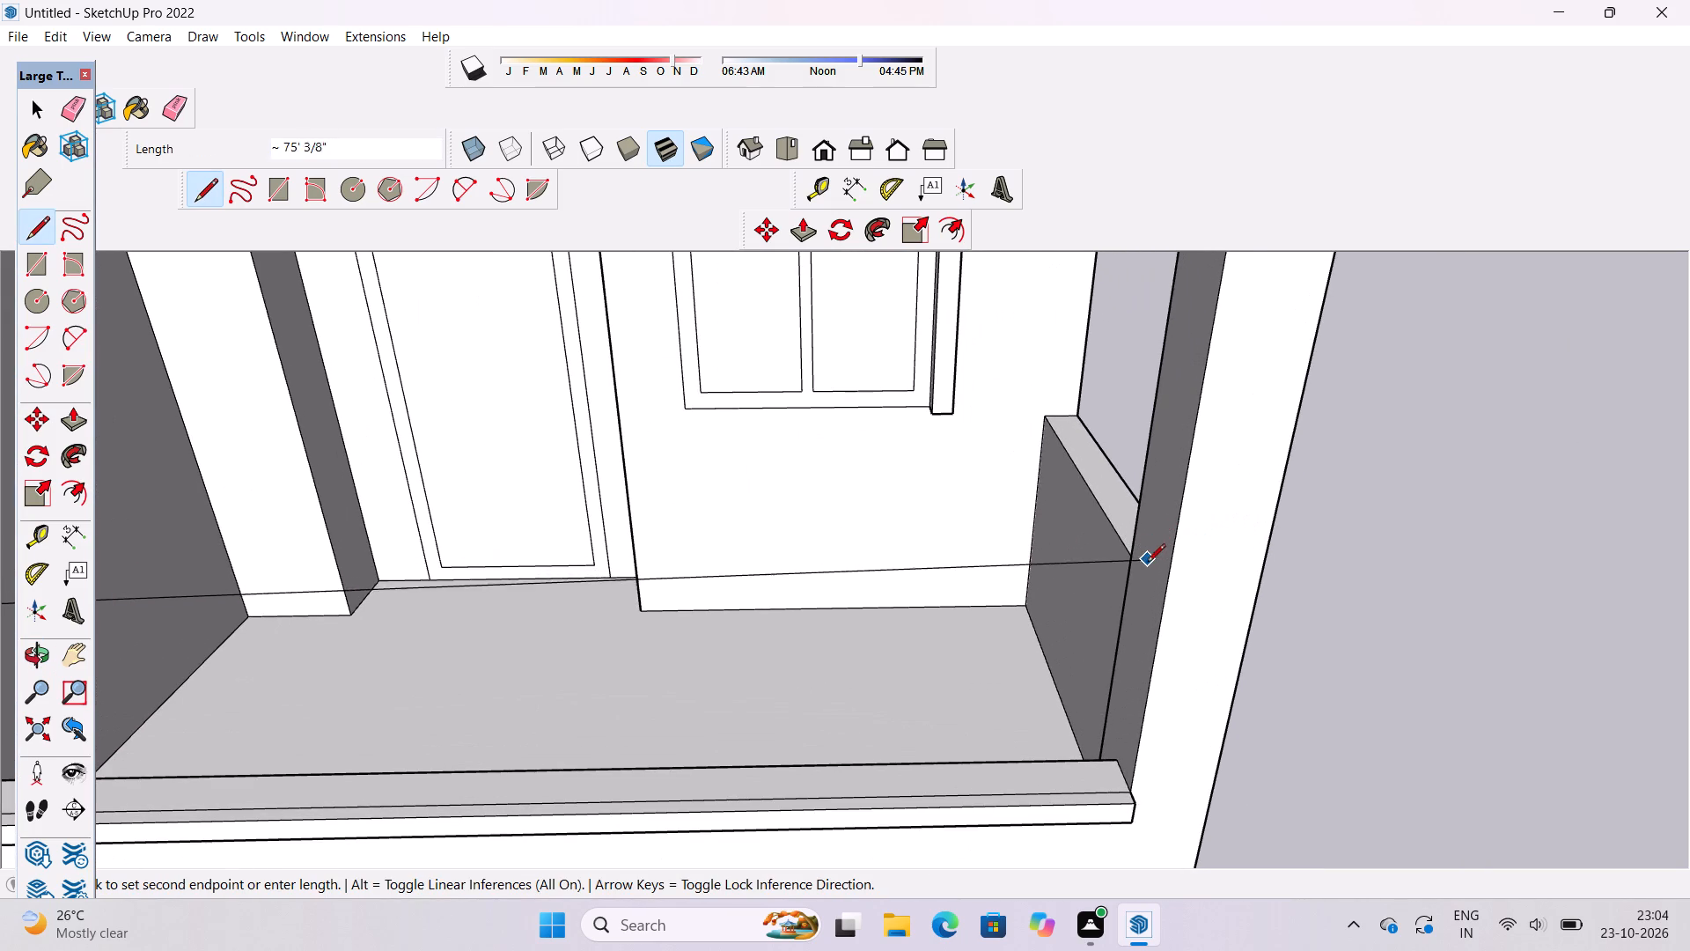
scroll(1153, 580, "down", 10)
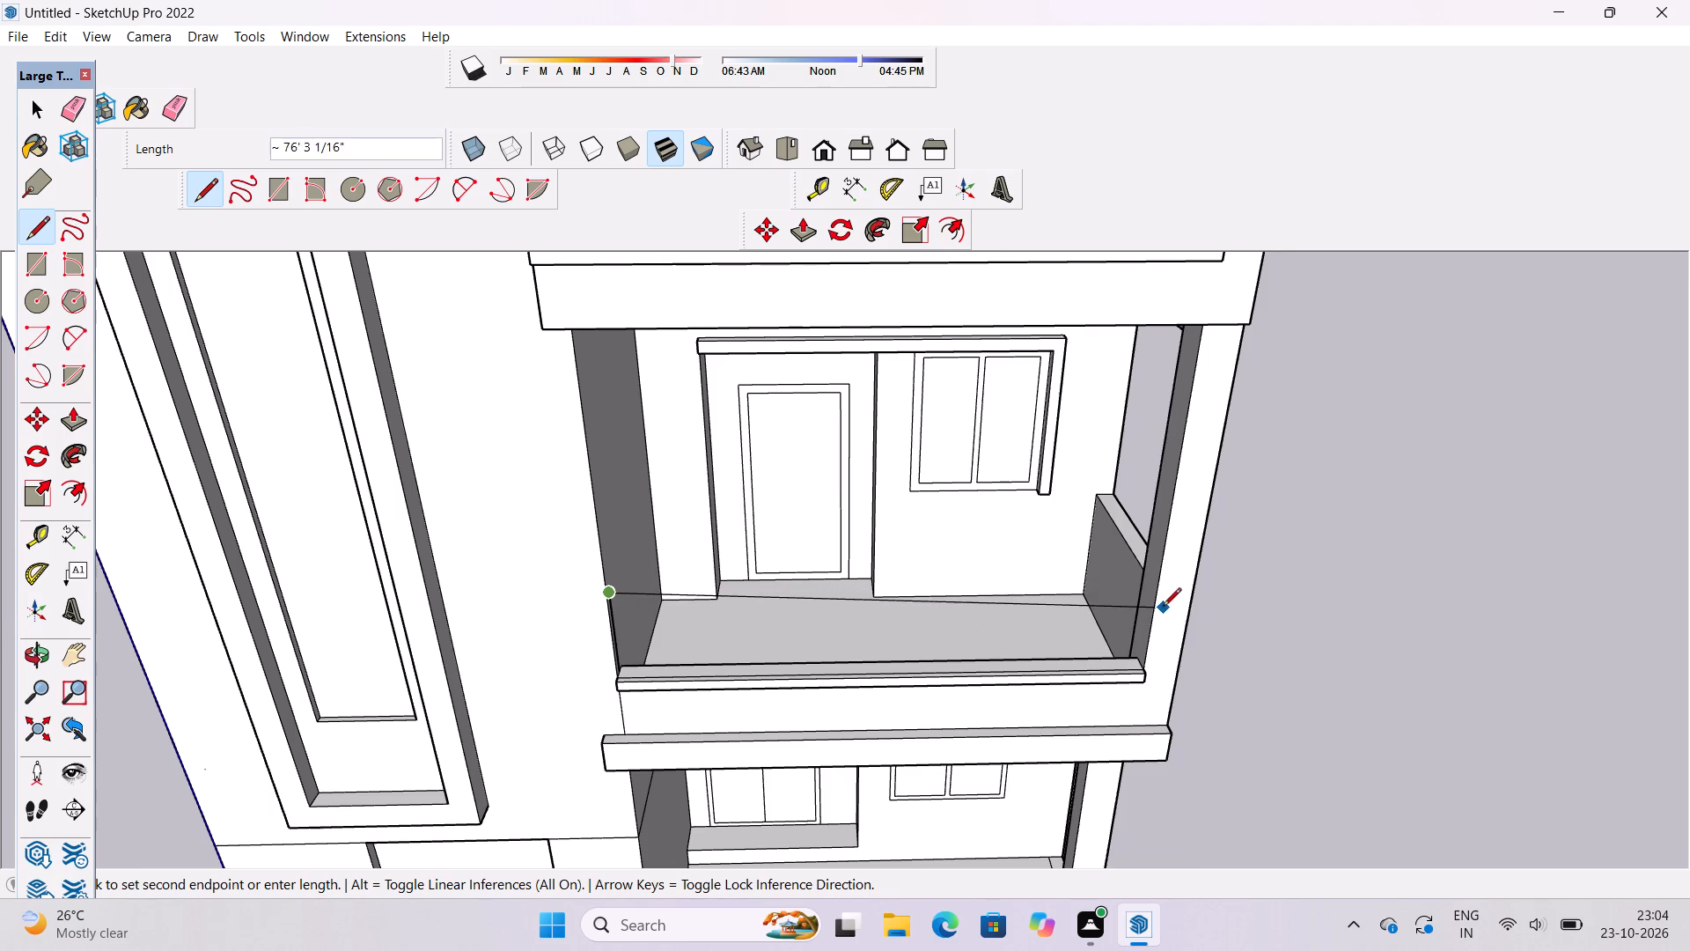
Start the middle-floor panel's horizontal top edge from the upper end of the 13' line towards the far column.
key("o")
left_click_drag(1009, 645, 1202, 635)
left_click(1218, 614)
left_click_drag(1210, 628, 1154, 629)
left_click_drag(1160, 610, 1266, 679, "shift")
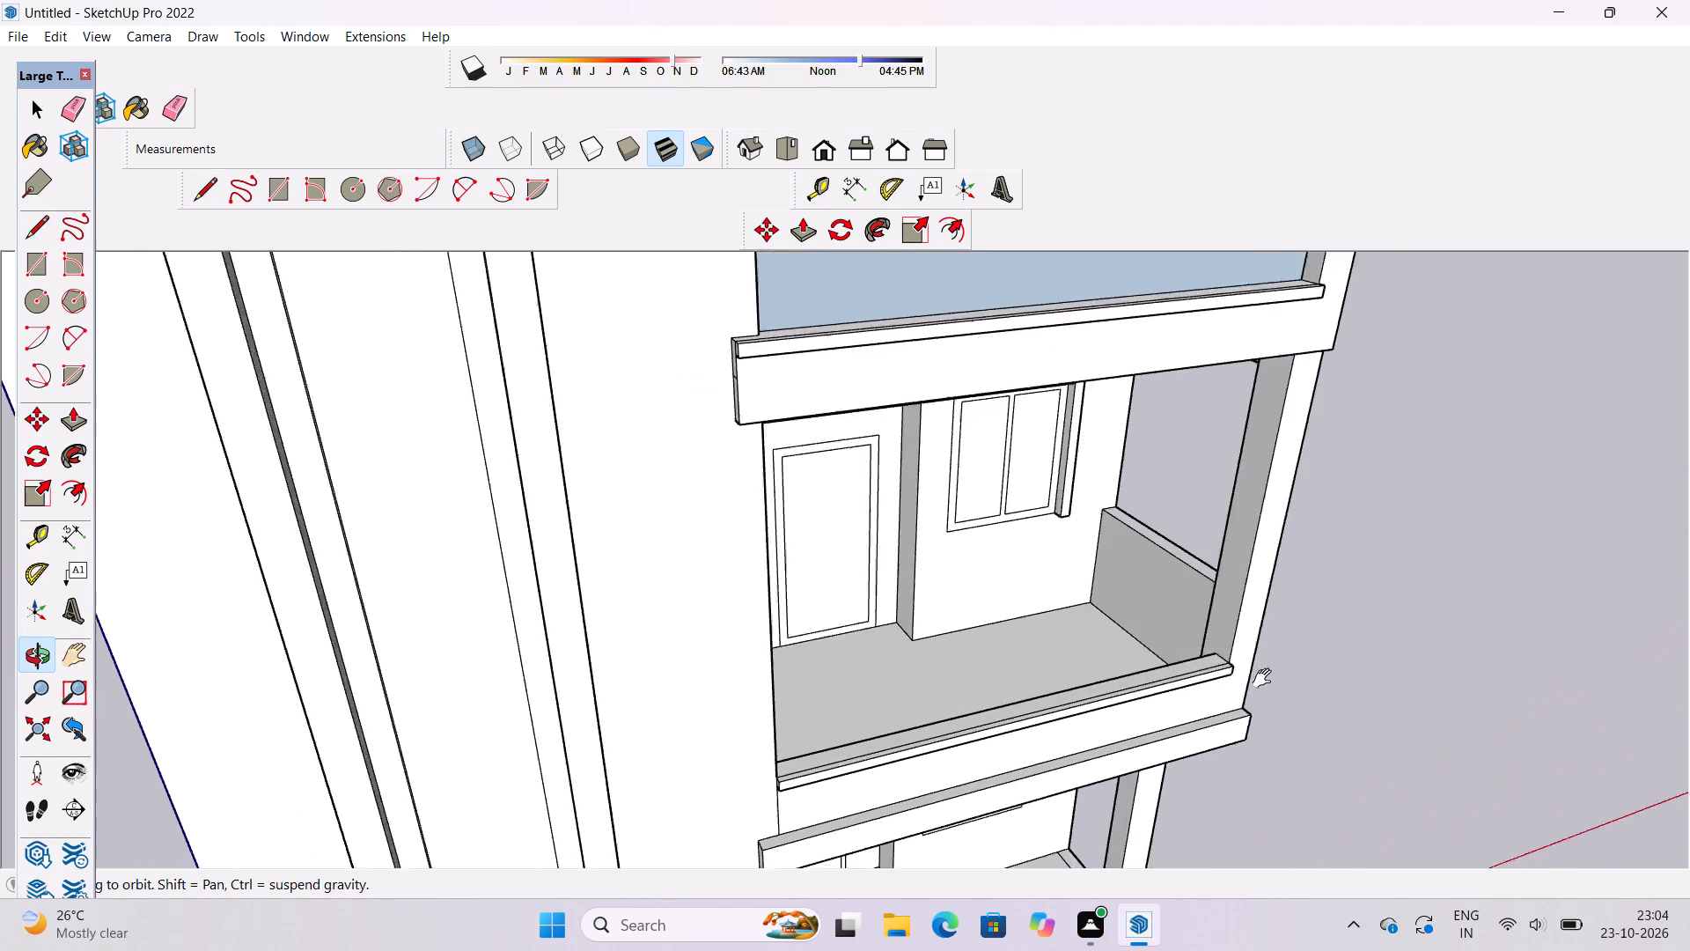
left_click_drag(1266, 679, 1268, 680, "shift")
left_click_drag(1268, 680, 1197, 641, "shift")
left_click_drag(1209, 673, 1181, 593, "shift")
left_click_drag(1201, 591, 1189, 595)
scroll(1189, 595, "down", 3)
left_click_drag(1181, 598, 1143, 615, "shift")
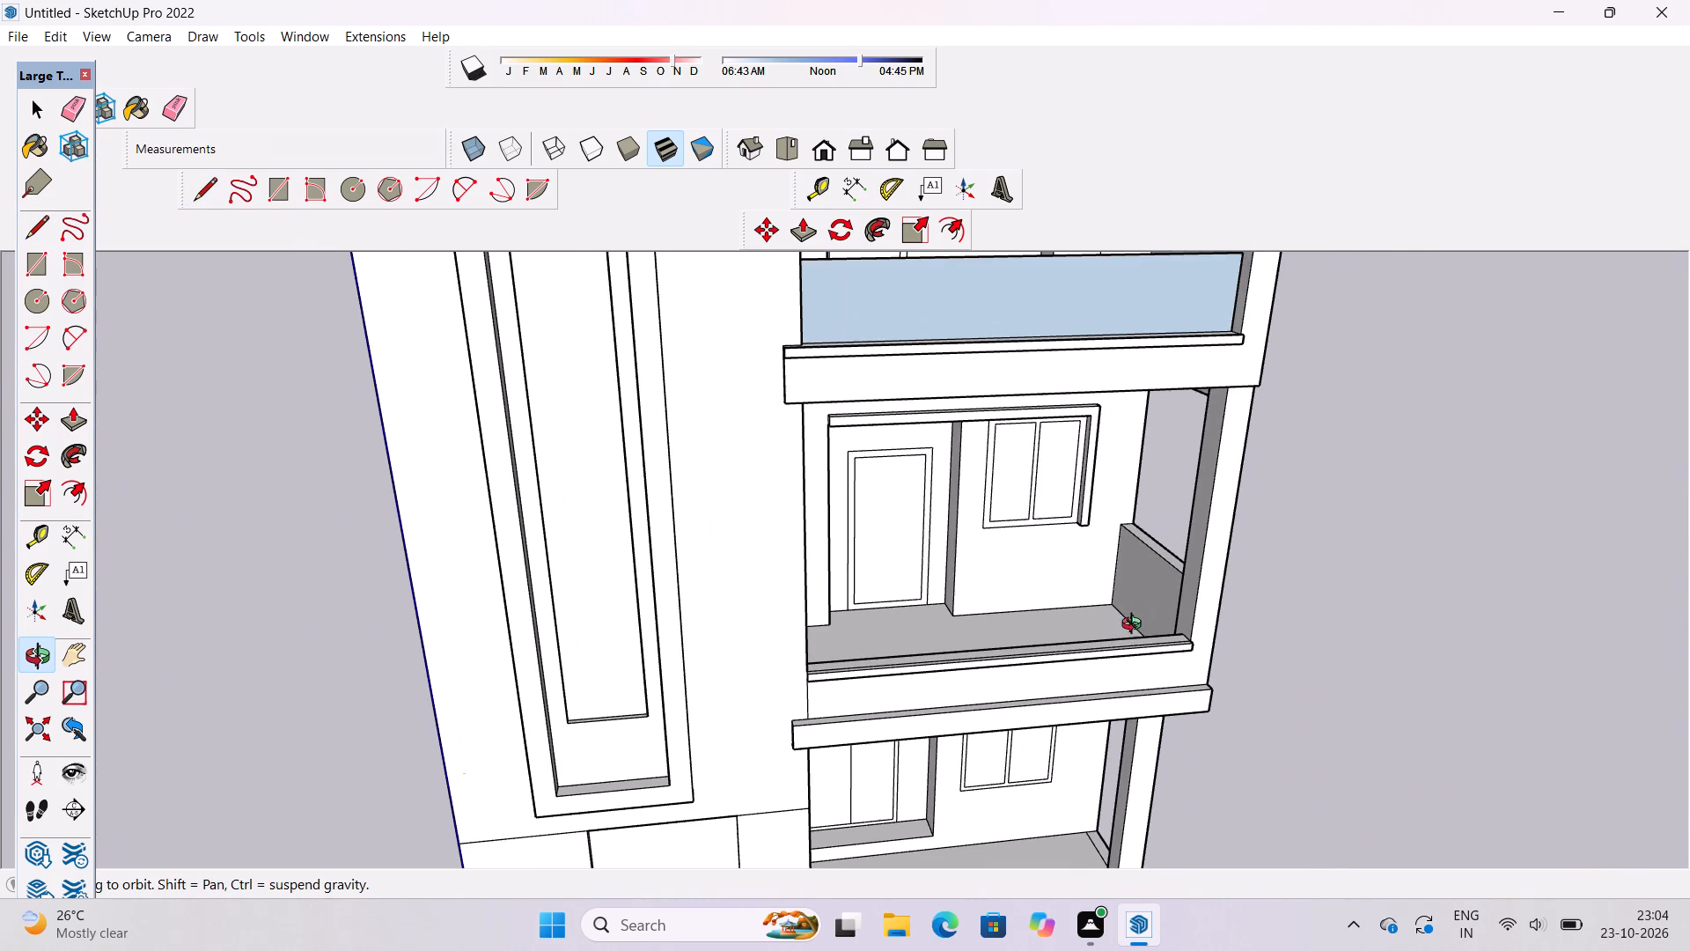
left_click_drag(1135, 626, 1104, 633, "shift")
key("l")
scroll(1102, 629, "up", 2)
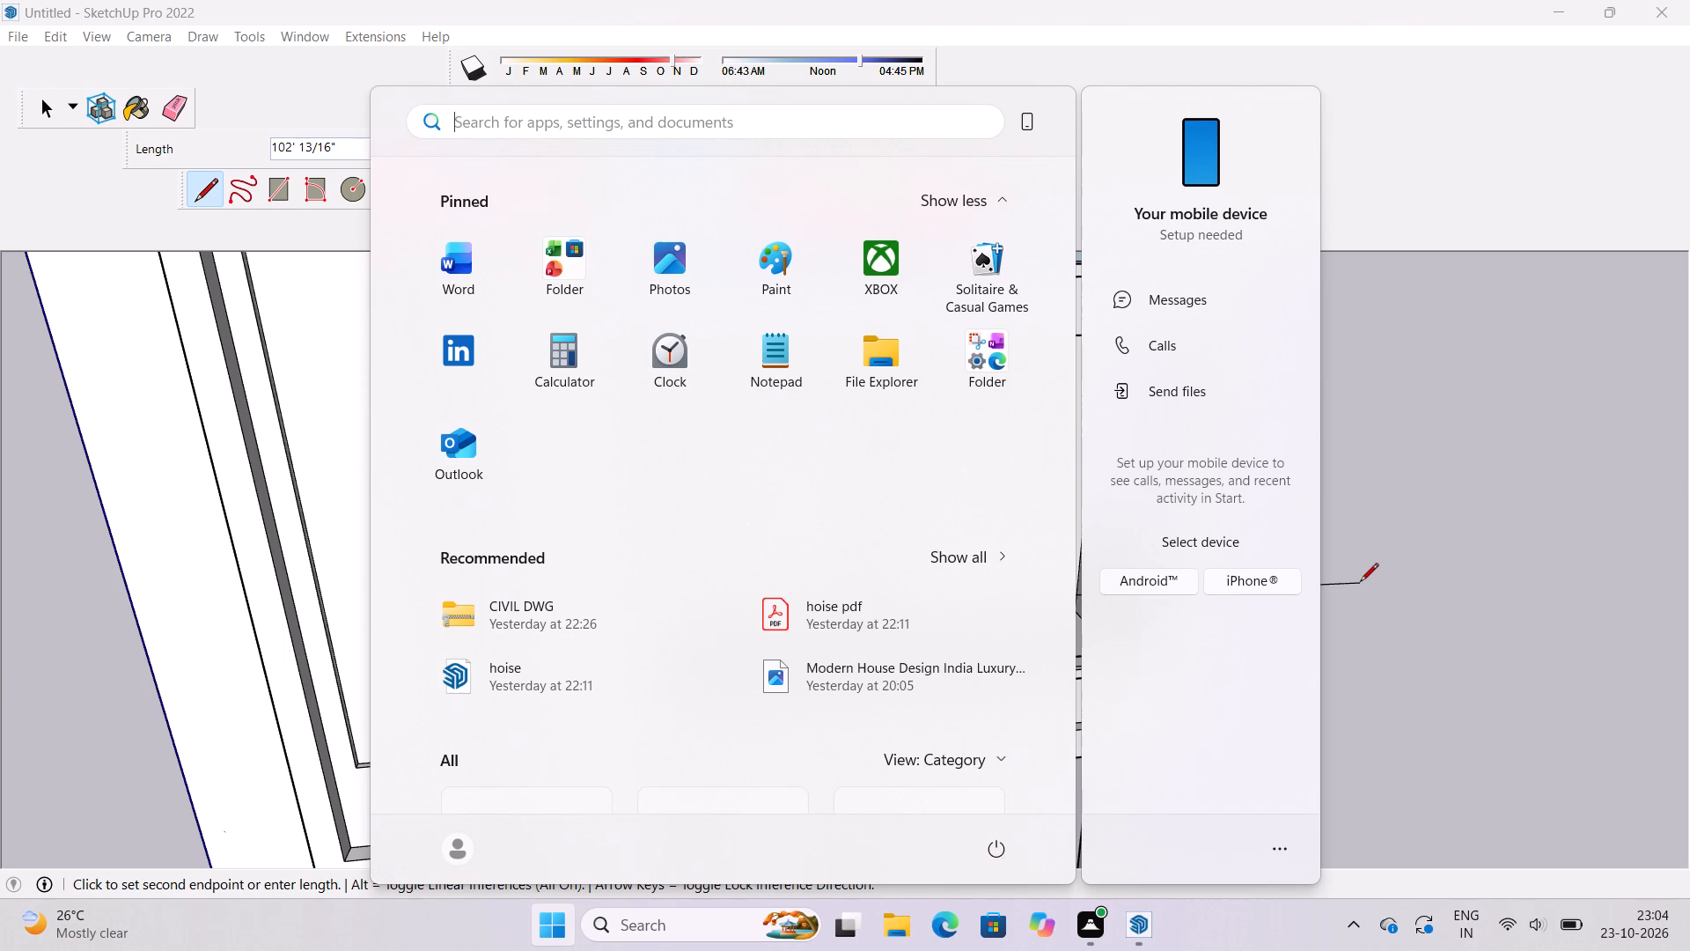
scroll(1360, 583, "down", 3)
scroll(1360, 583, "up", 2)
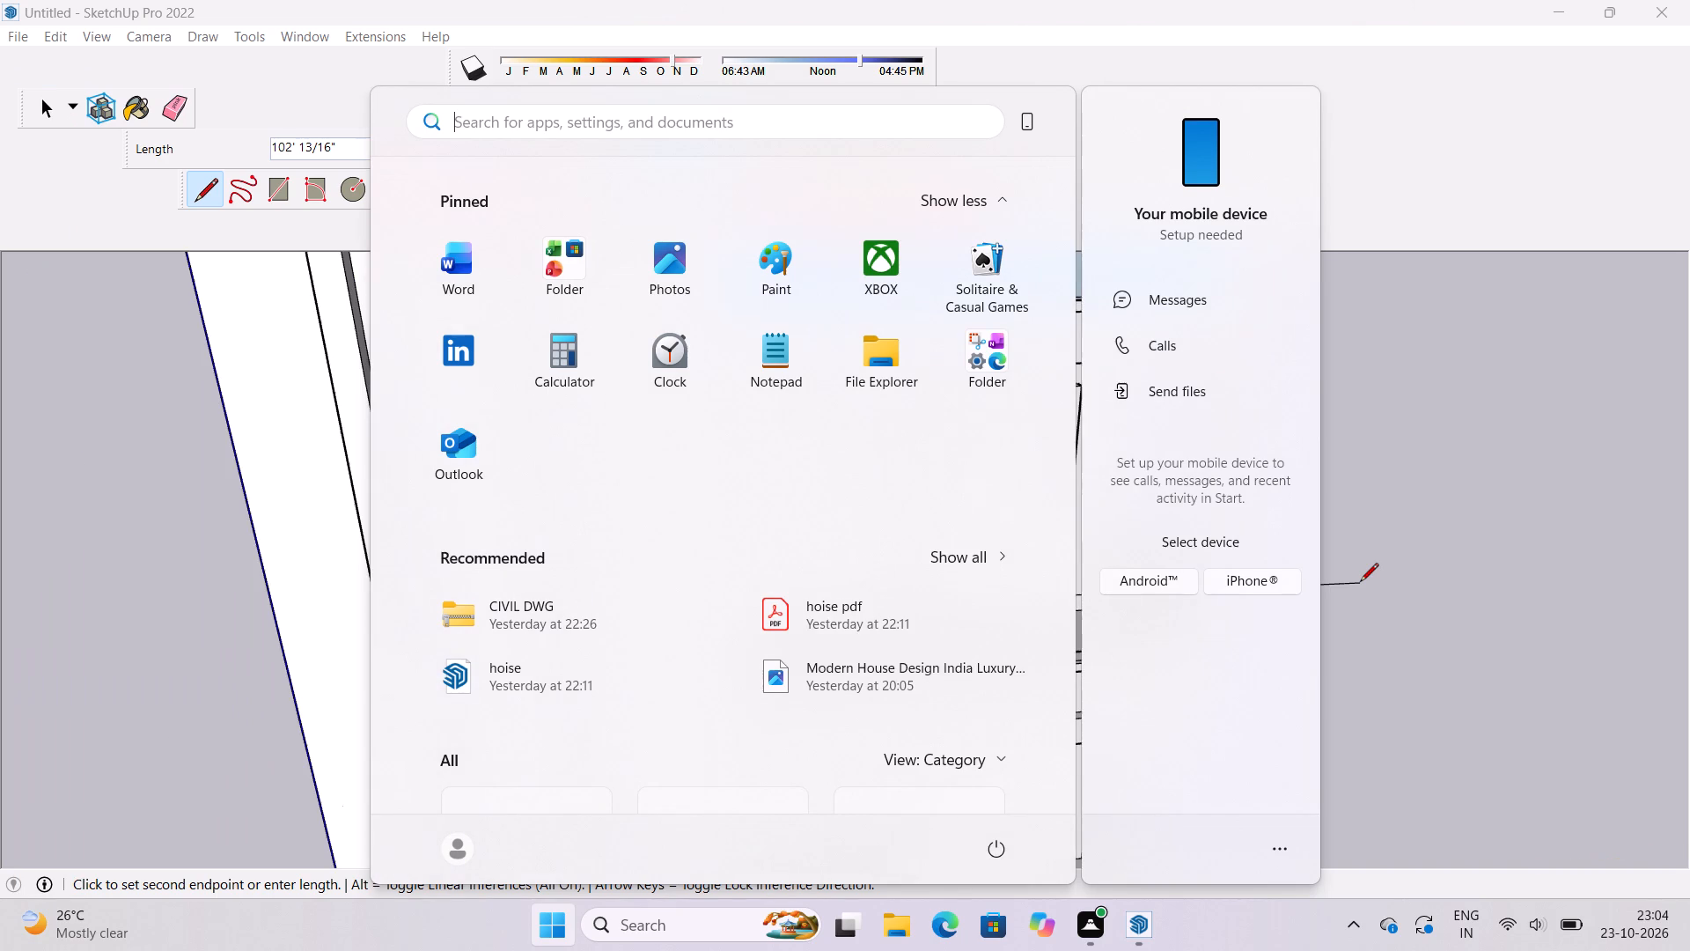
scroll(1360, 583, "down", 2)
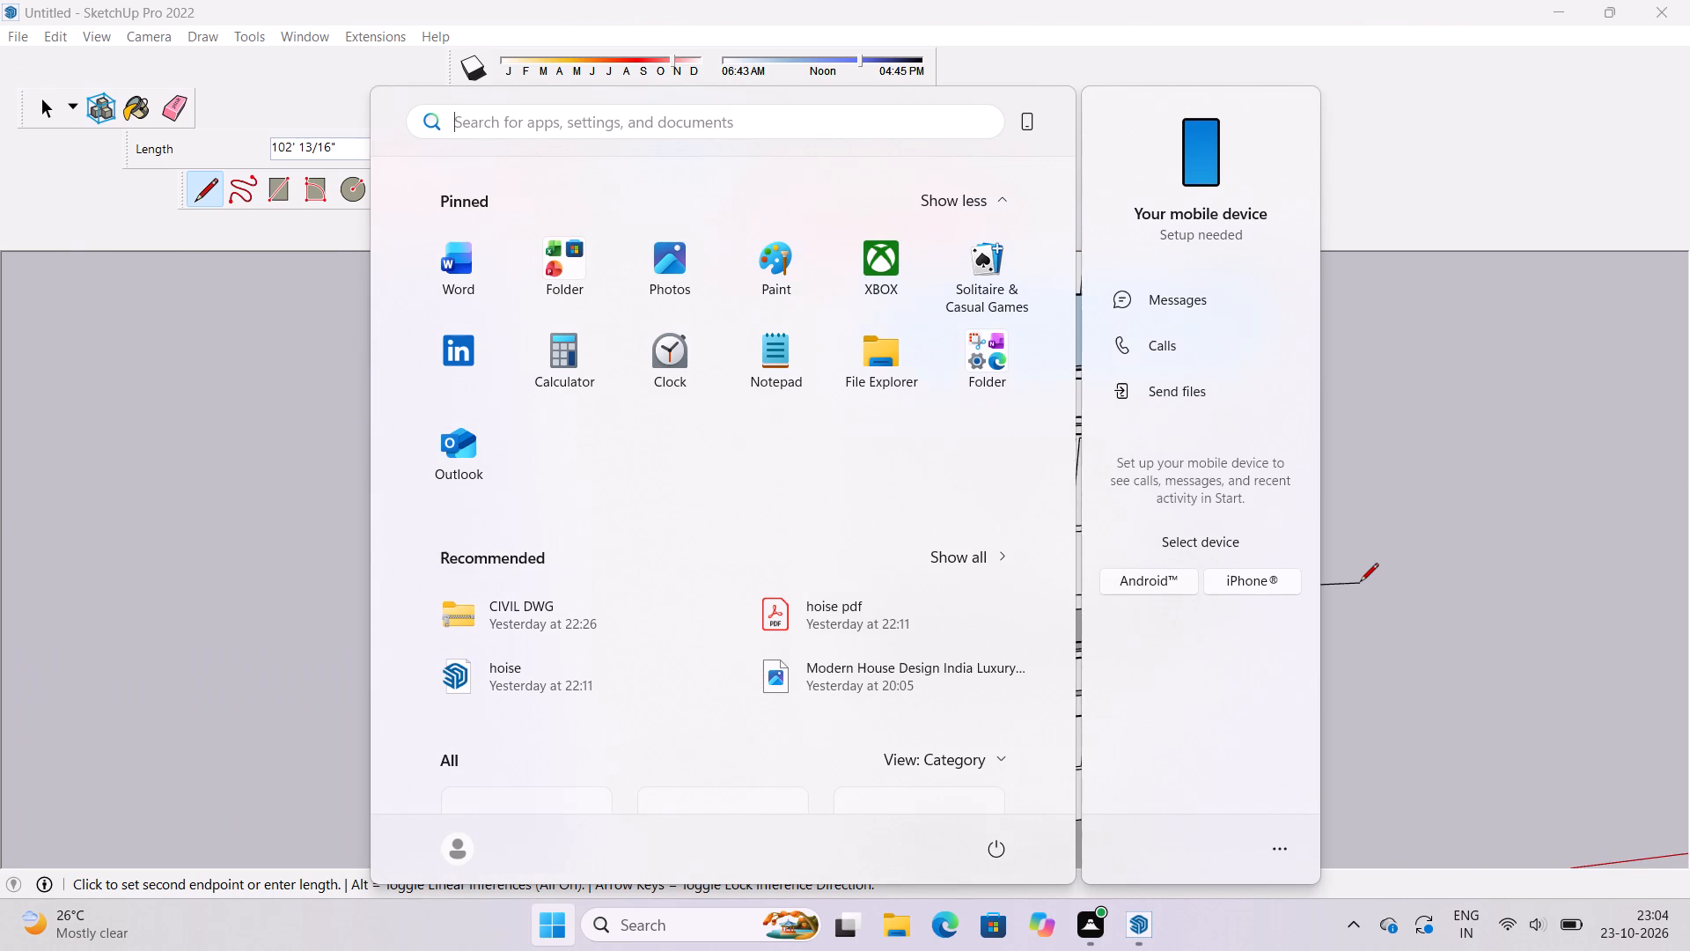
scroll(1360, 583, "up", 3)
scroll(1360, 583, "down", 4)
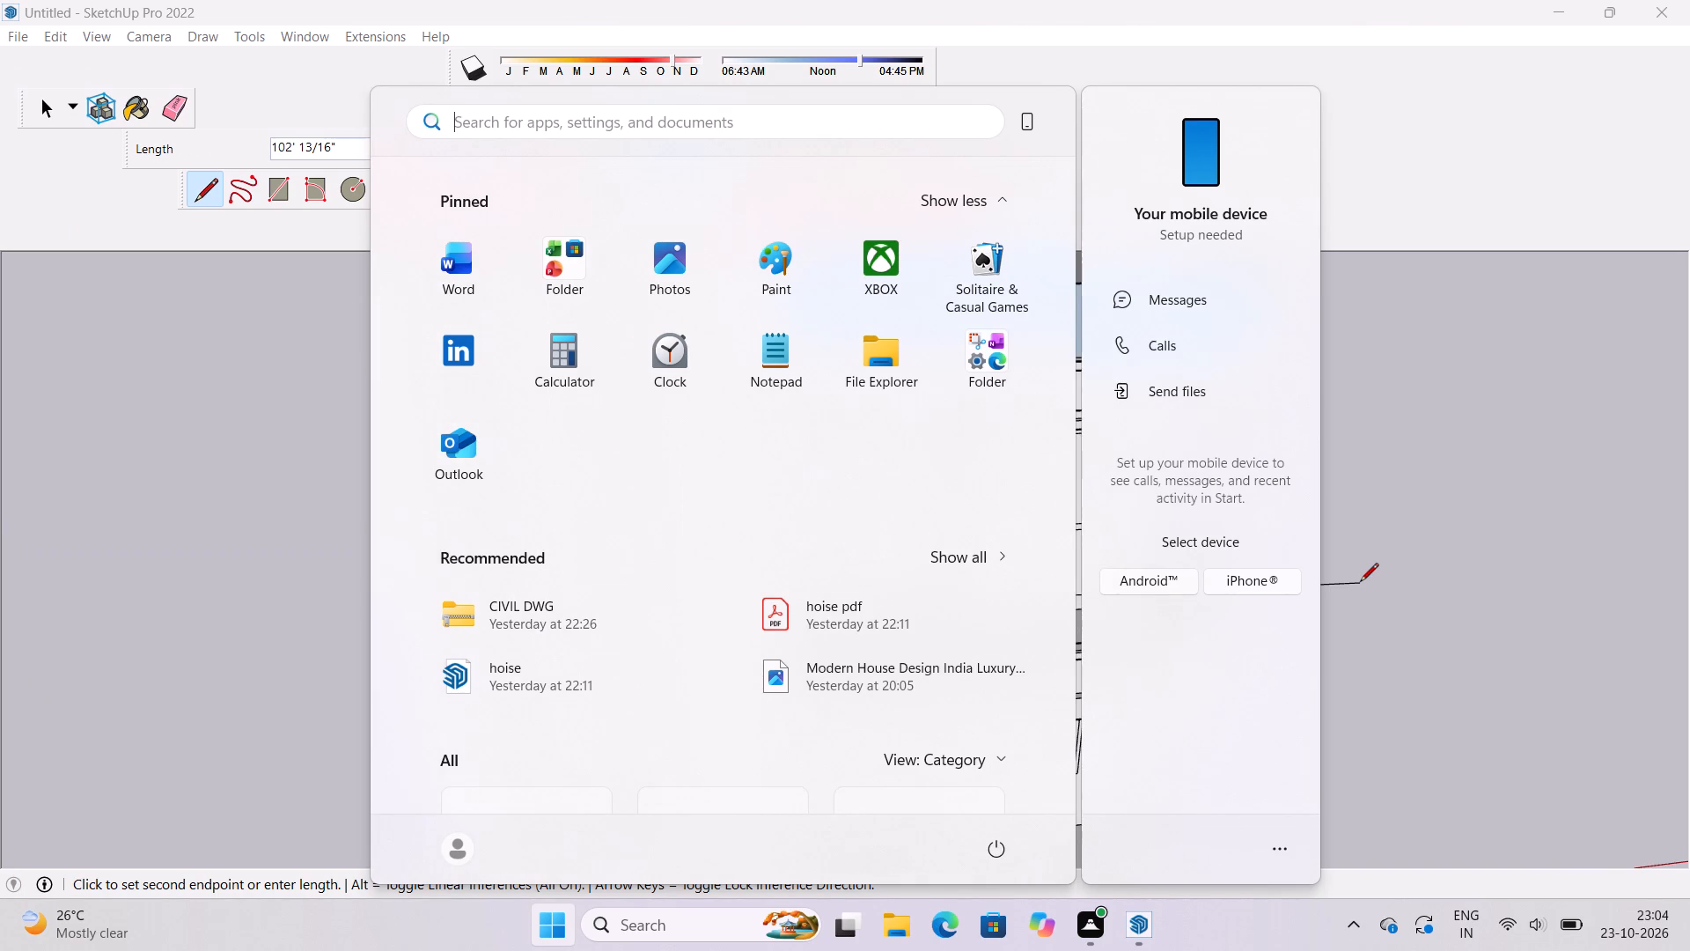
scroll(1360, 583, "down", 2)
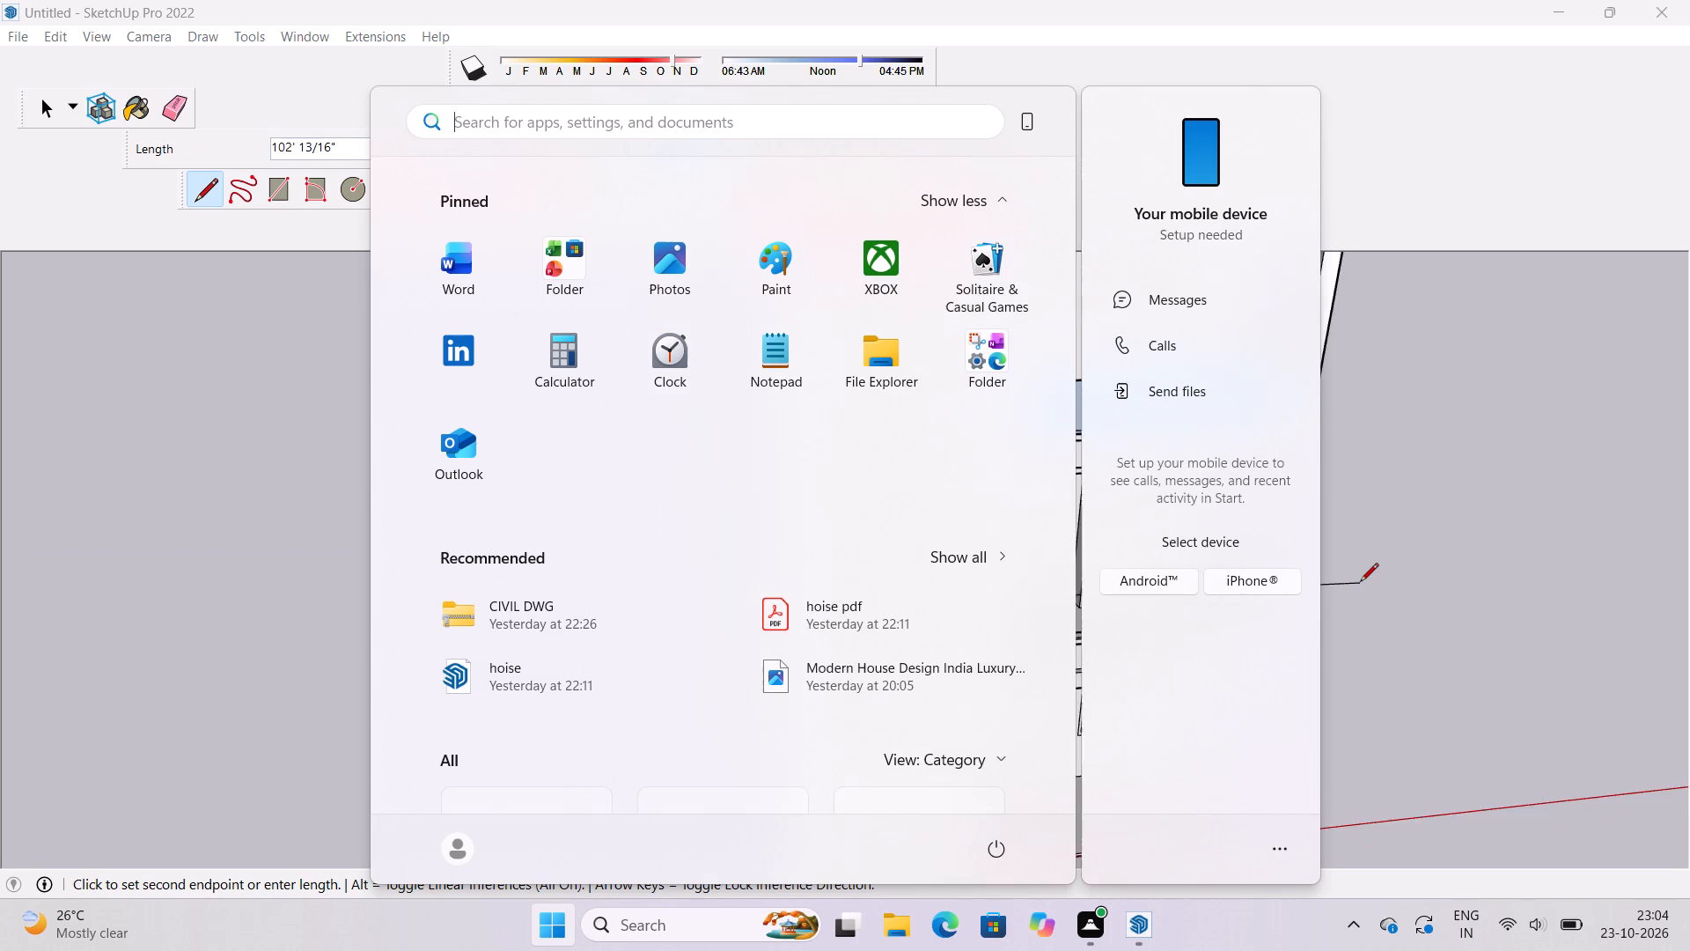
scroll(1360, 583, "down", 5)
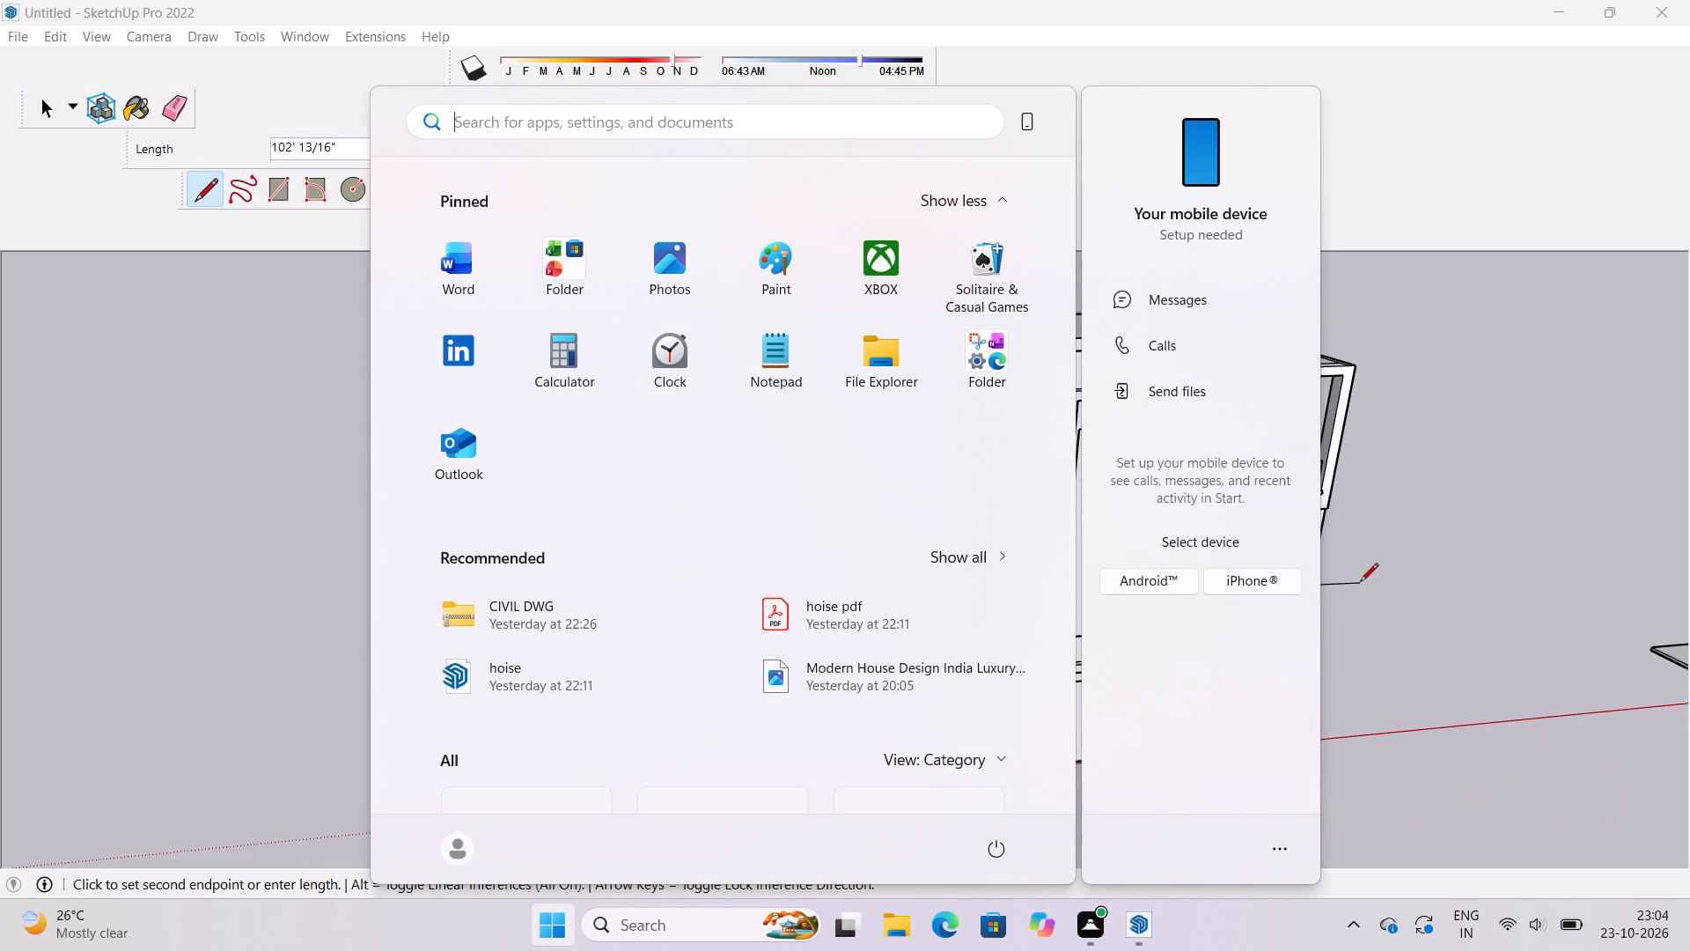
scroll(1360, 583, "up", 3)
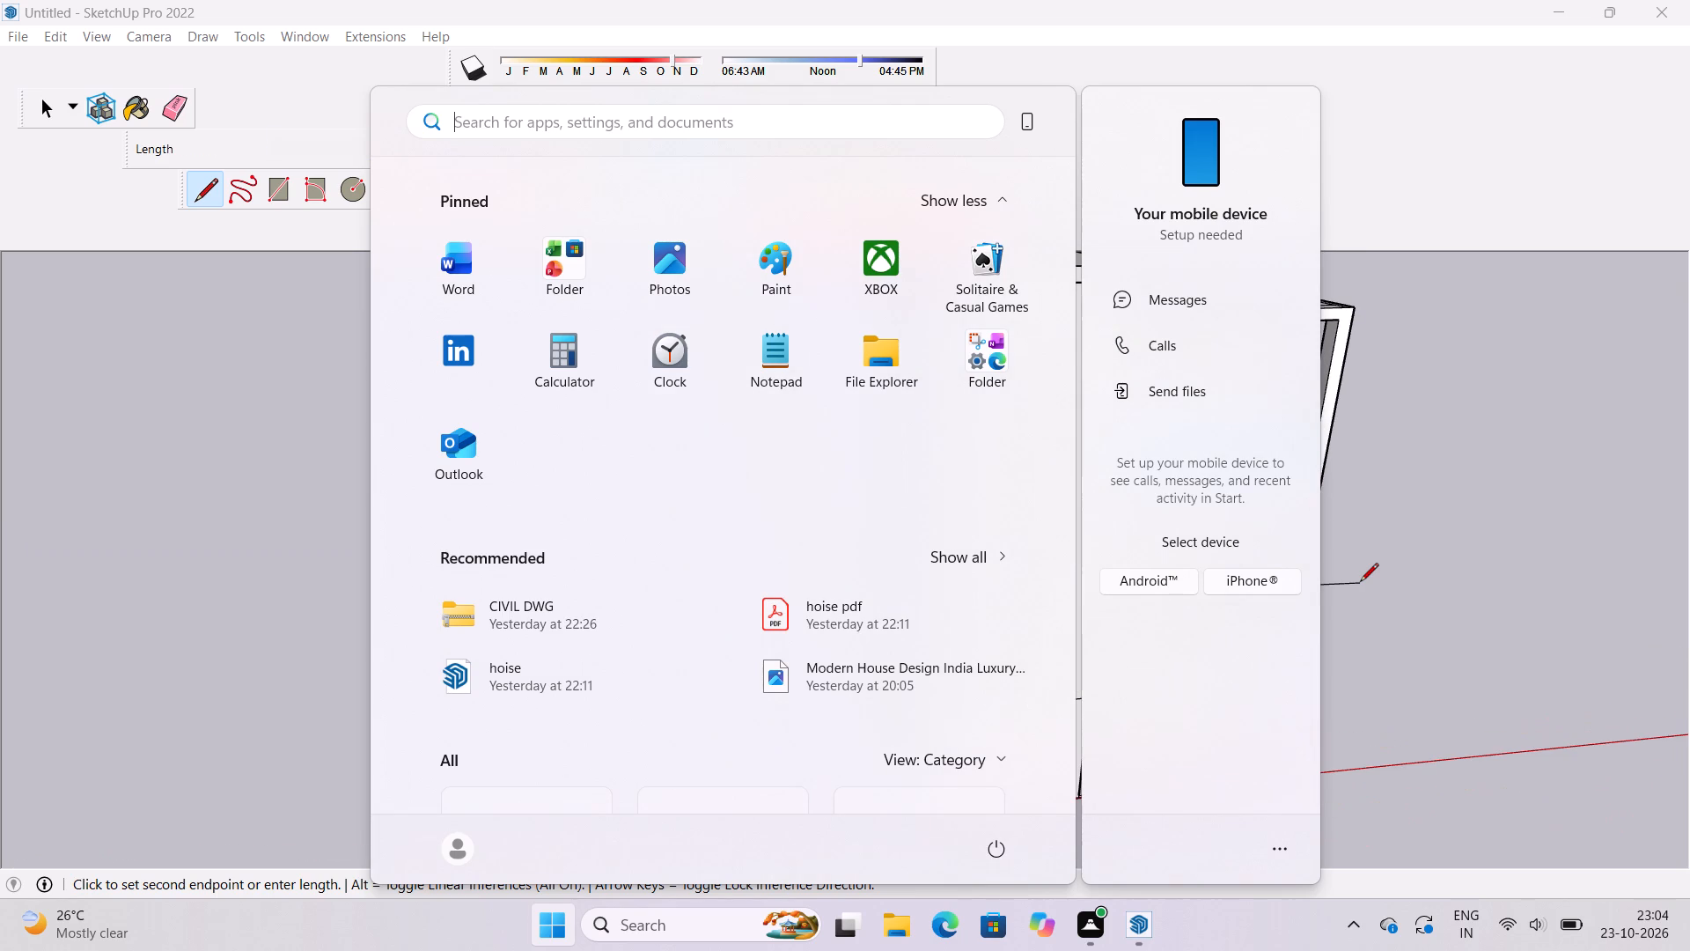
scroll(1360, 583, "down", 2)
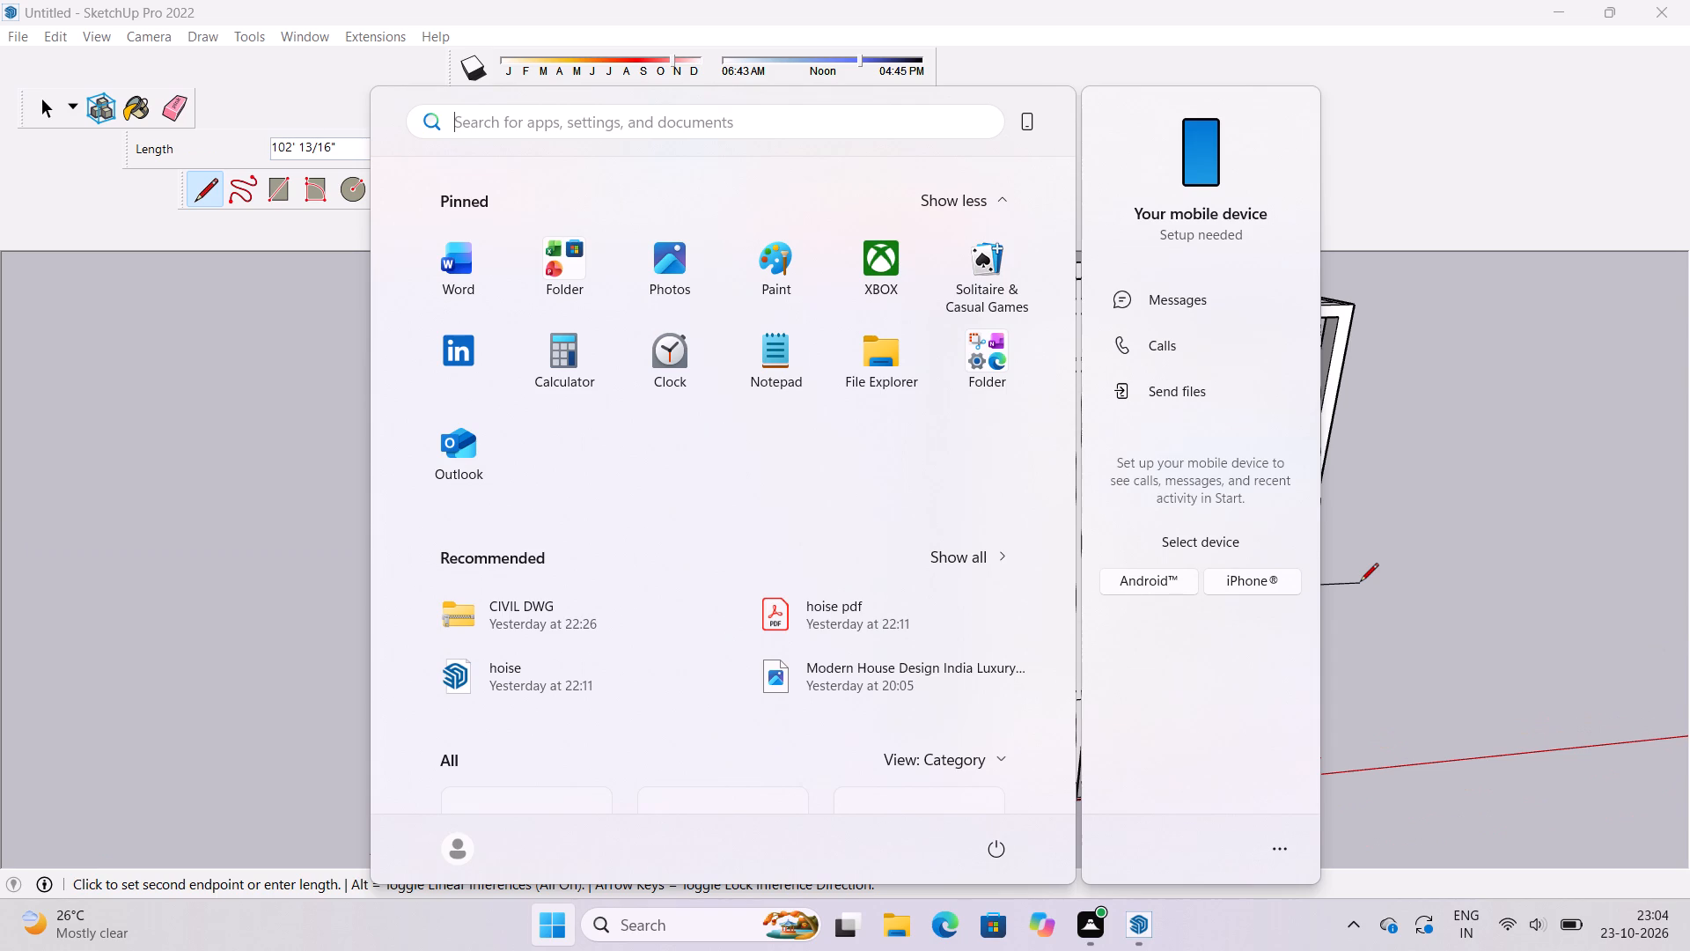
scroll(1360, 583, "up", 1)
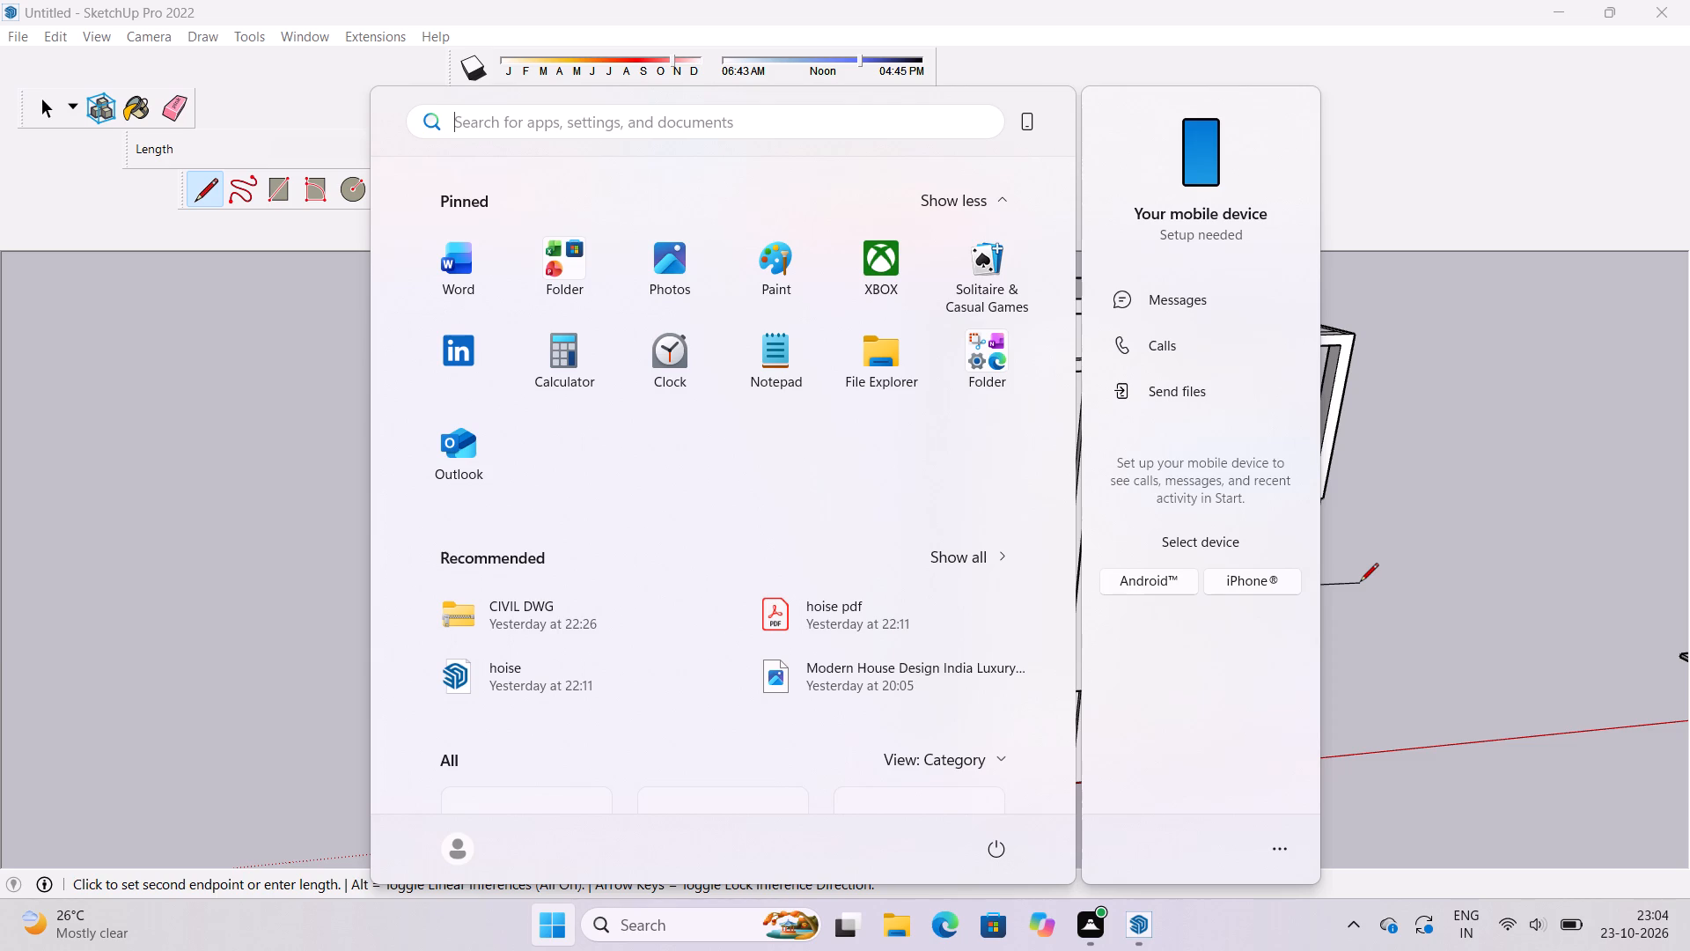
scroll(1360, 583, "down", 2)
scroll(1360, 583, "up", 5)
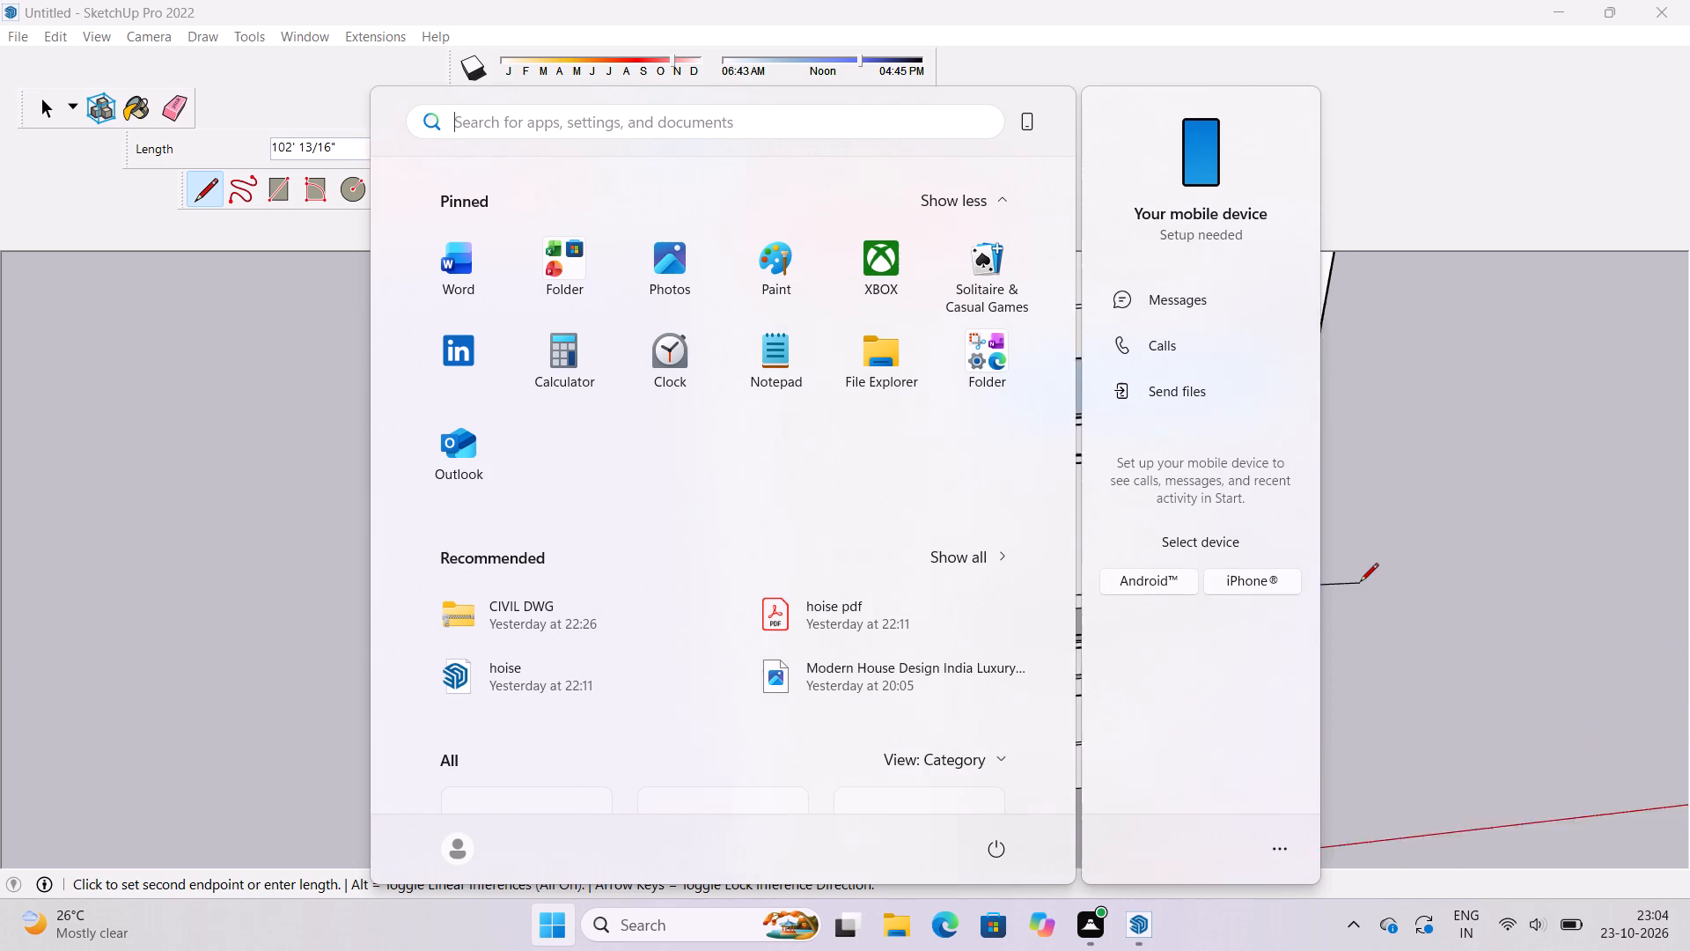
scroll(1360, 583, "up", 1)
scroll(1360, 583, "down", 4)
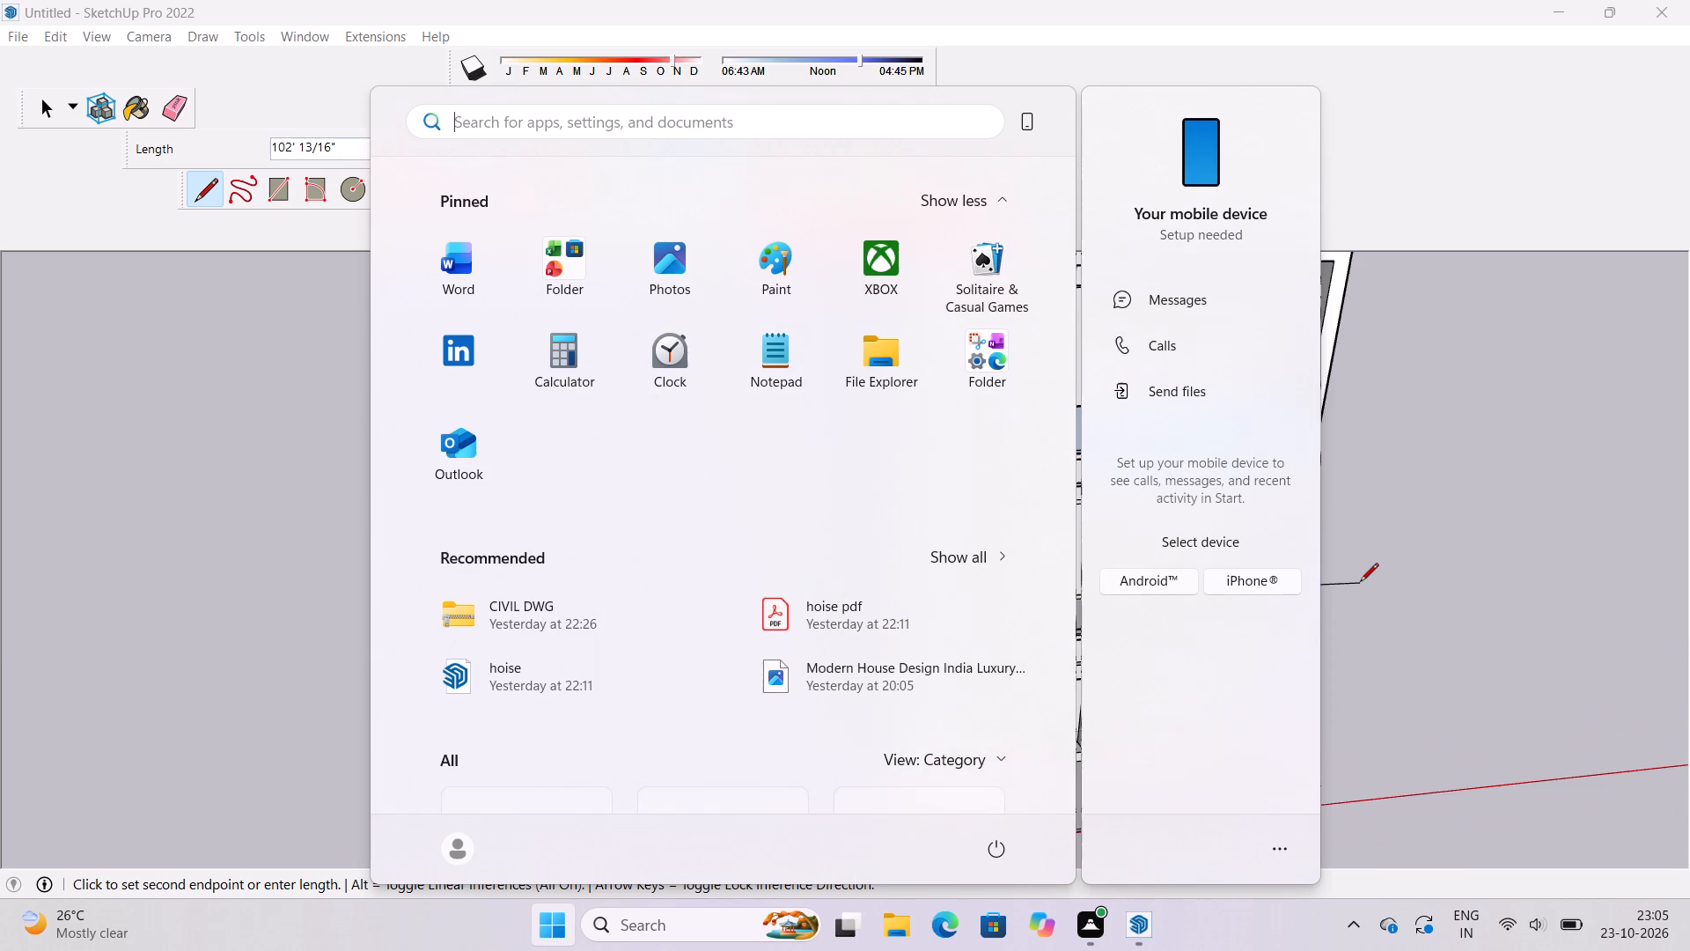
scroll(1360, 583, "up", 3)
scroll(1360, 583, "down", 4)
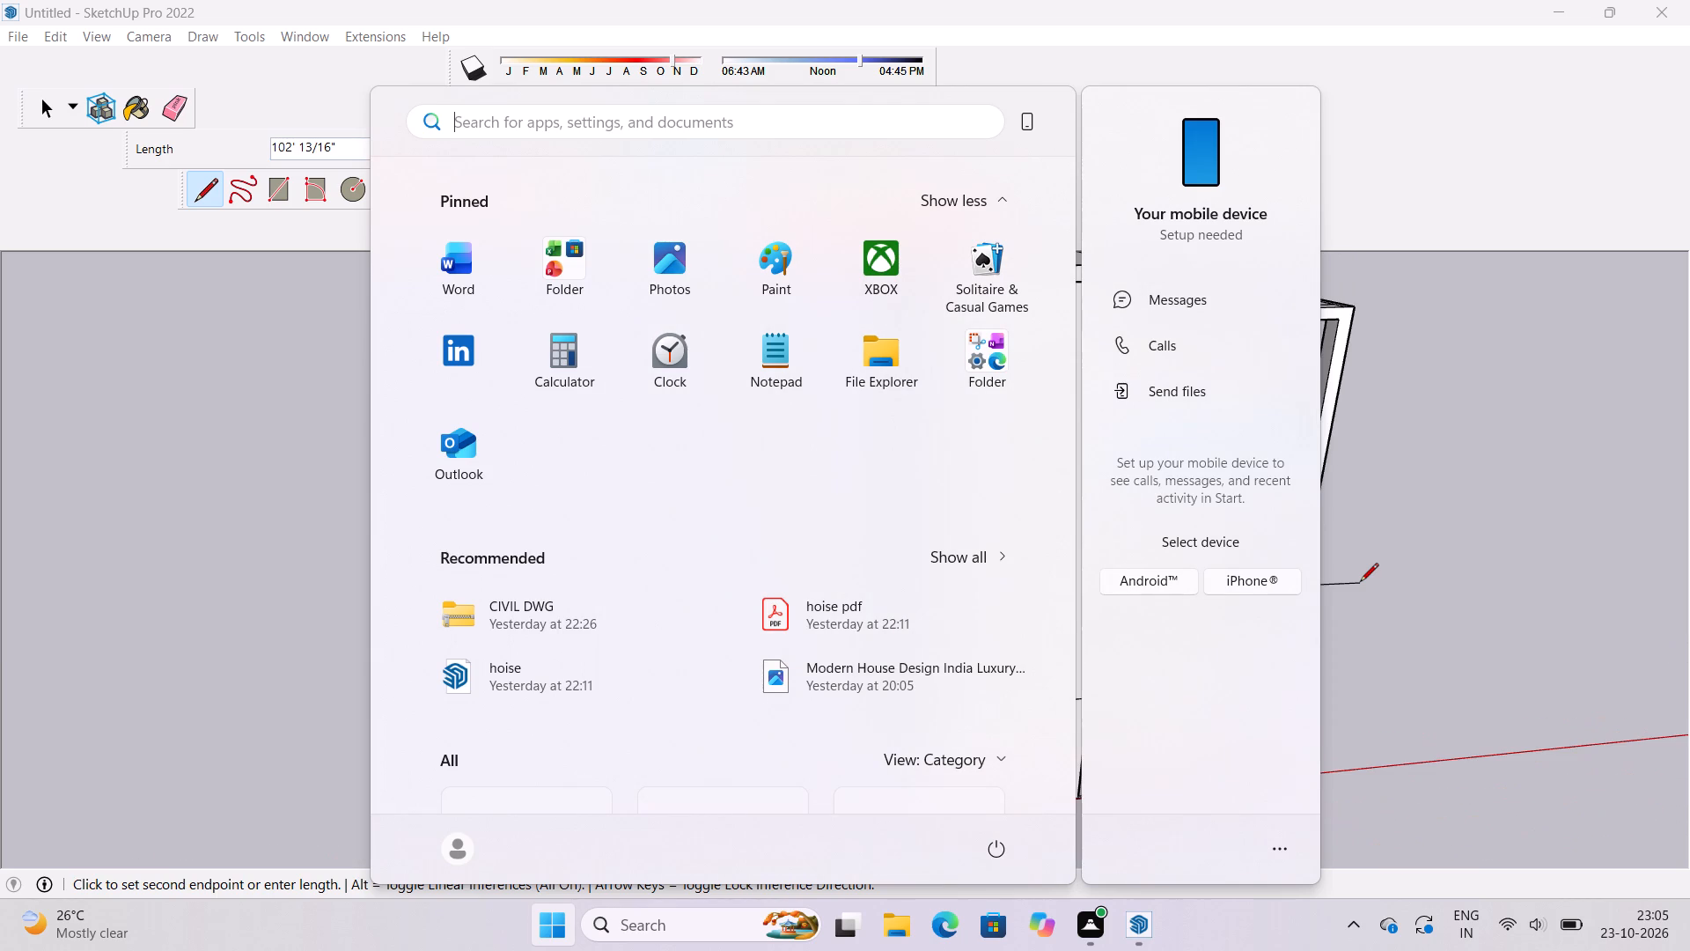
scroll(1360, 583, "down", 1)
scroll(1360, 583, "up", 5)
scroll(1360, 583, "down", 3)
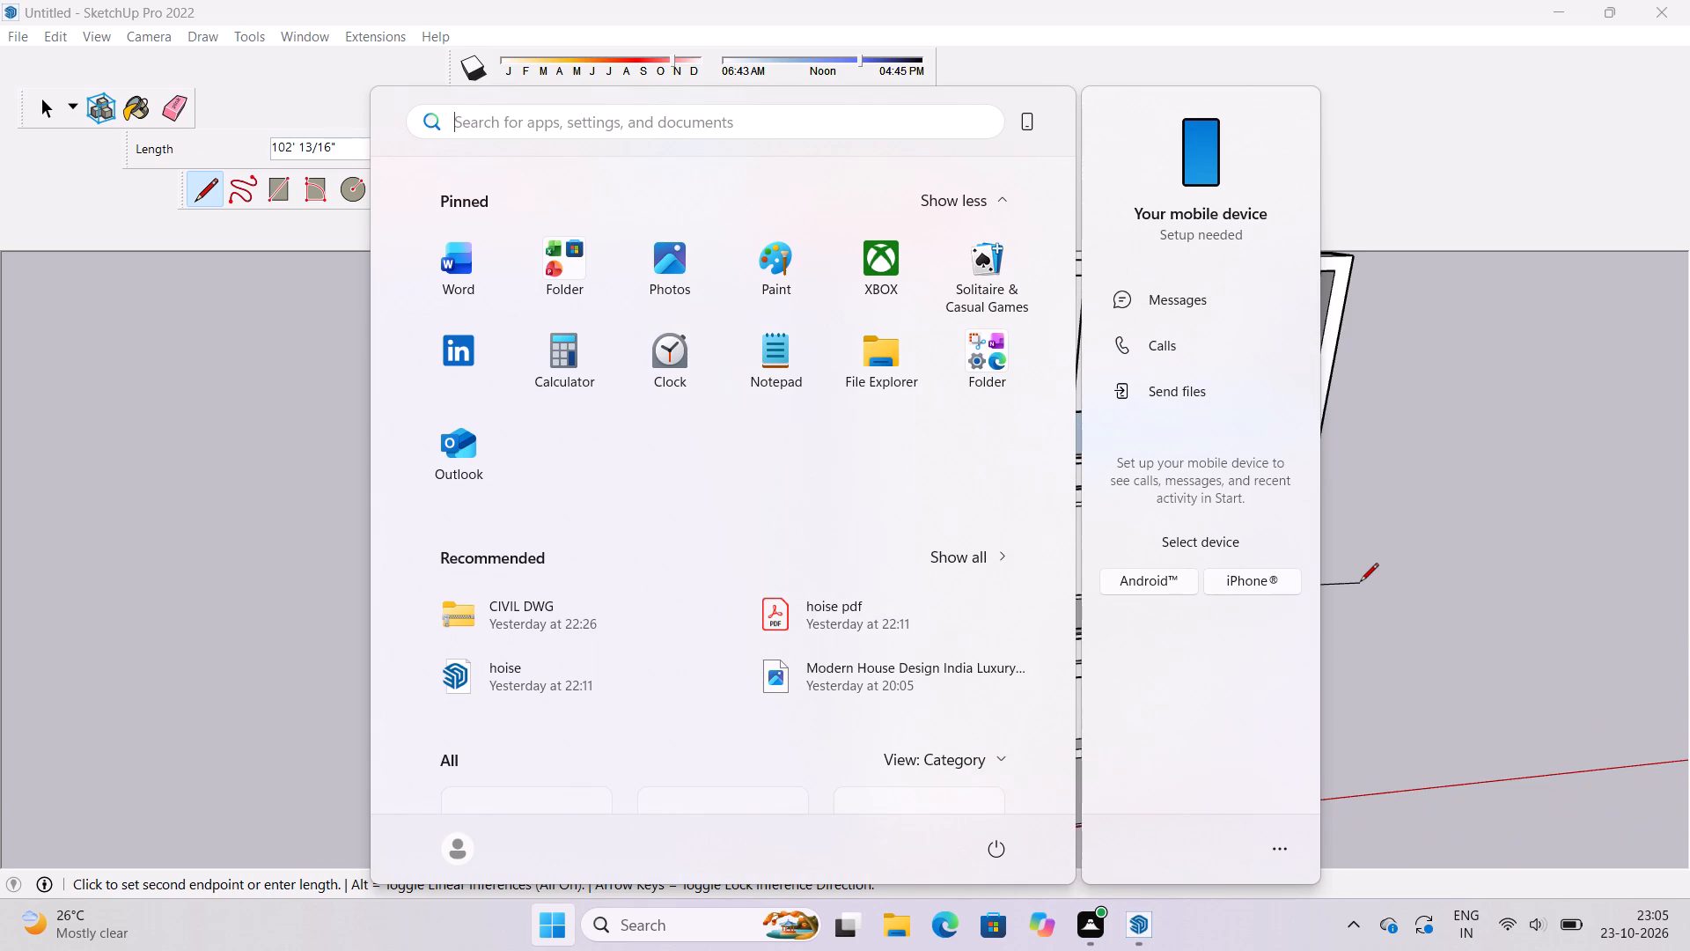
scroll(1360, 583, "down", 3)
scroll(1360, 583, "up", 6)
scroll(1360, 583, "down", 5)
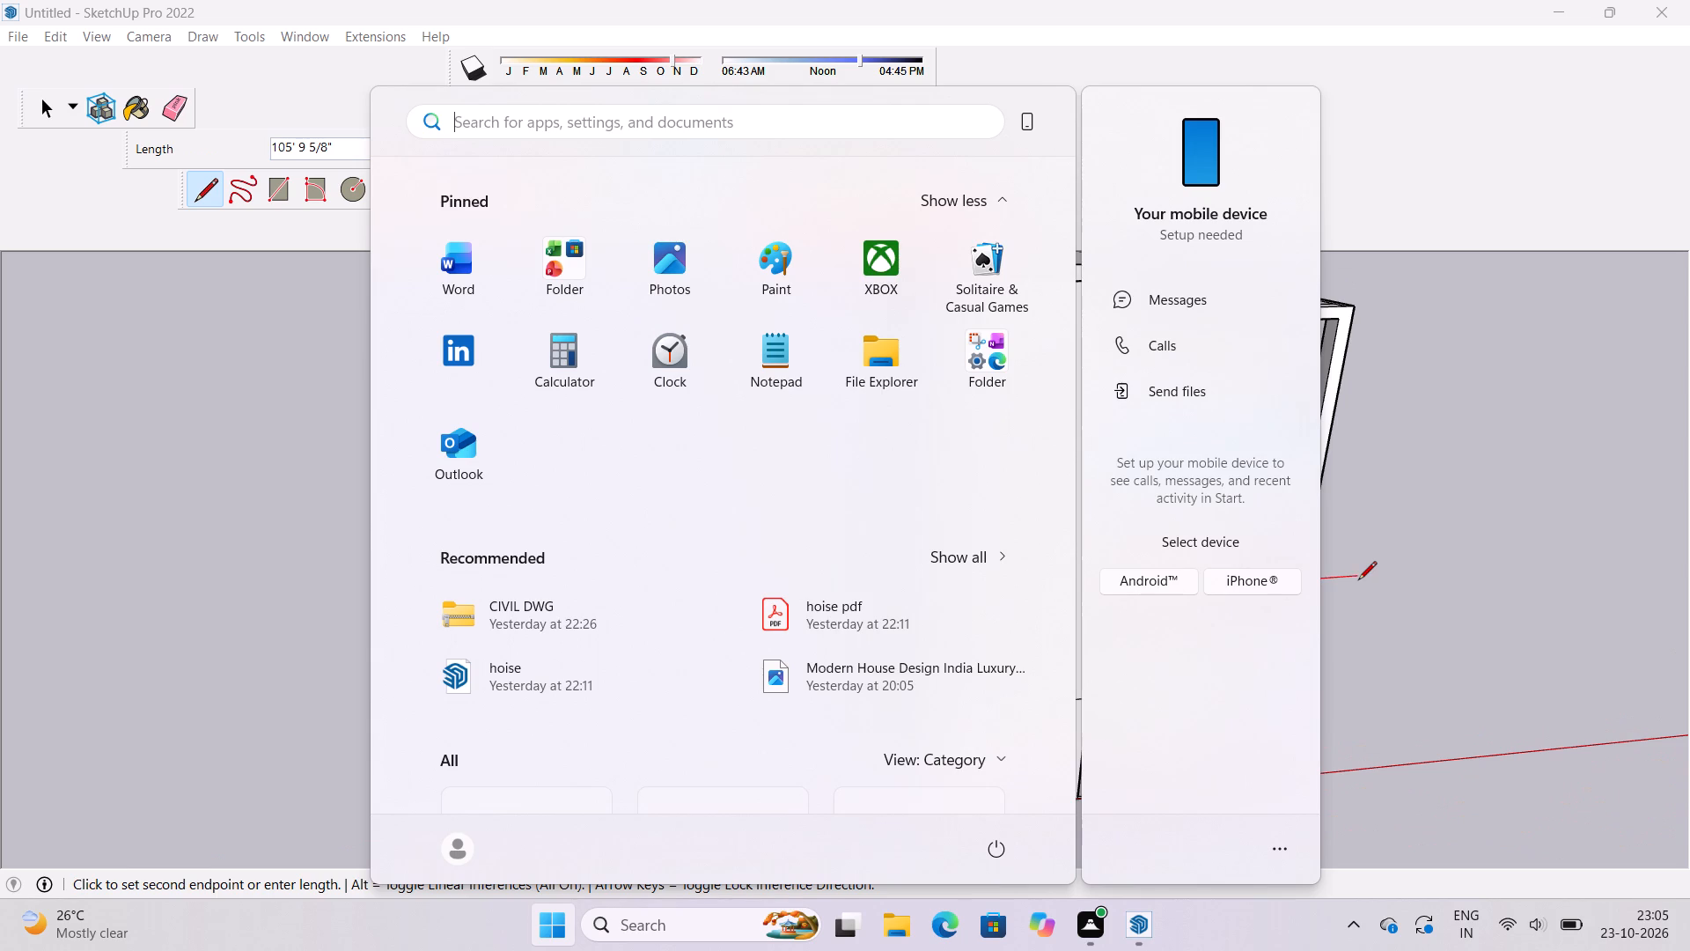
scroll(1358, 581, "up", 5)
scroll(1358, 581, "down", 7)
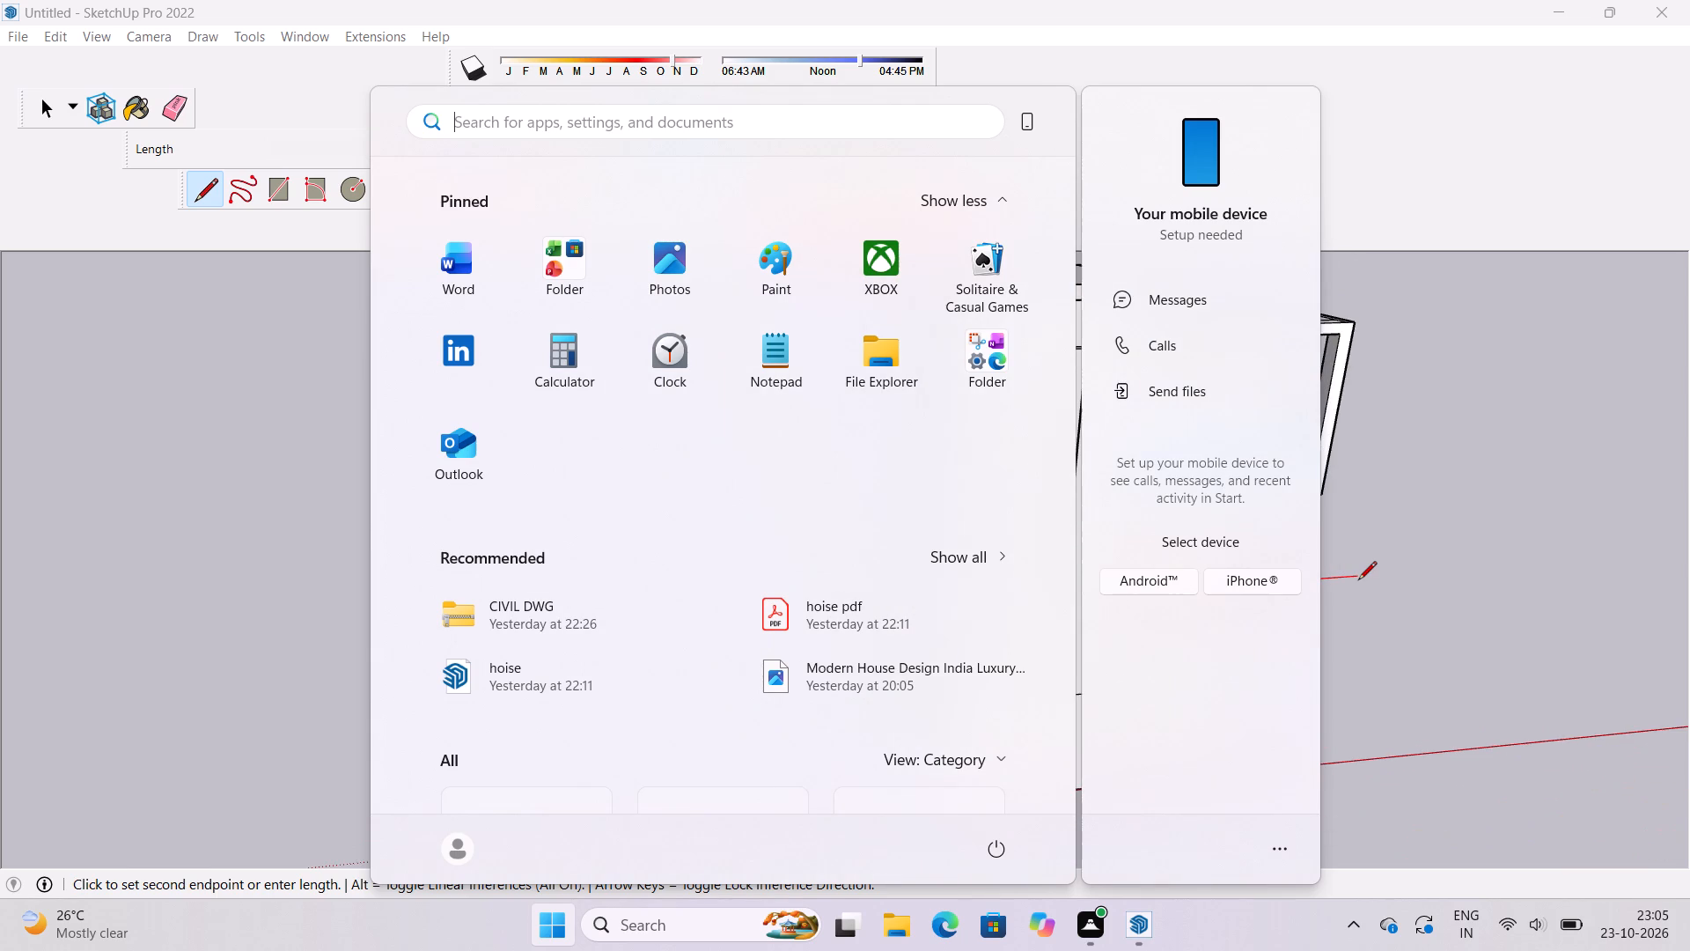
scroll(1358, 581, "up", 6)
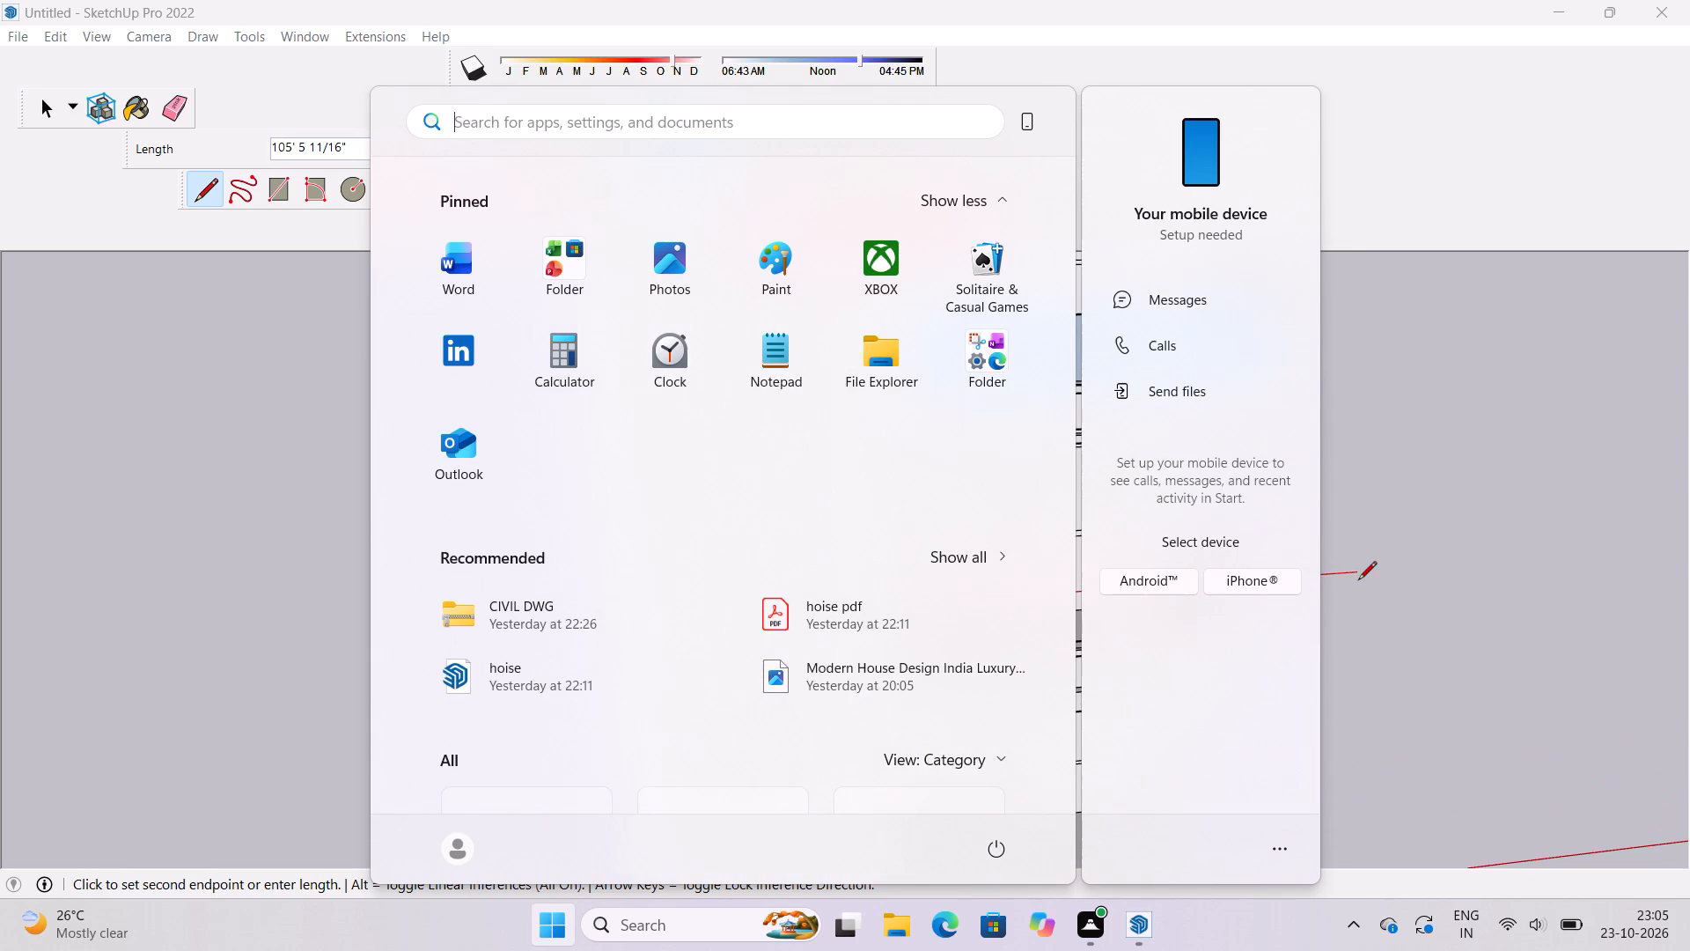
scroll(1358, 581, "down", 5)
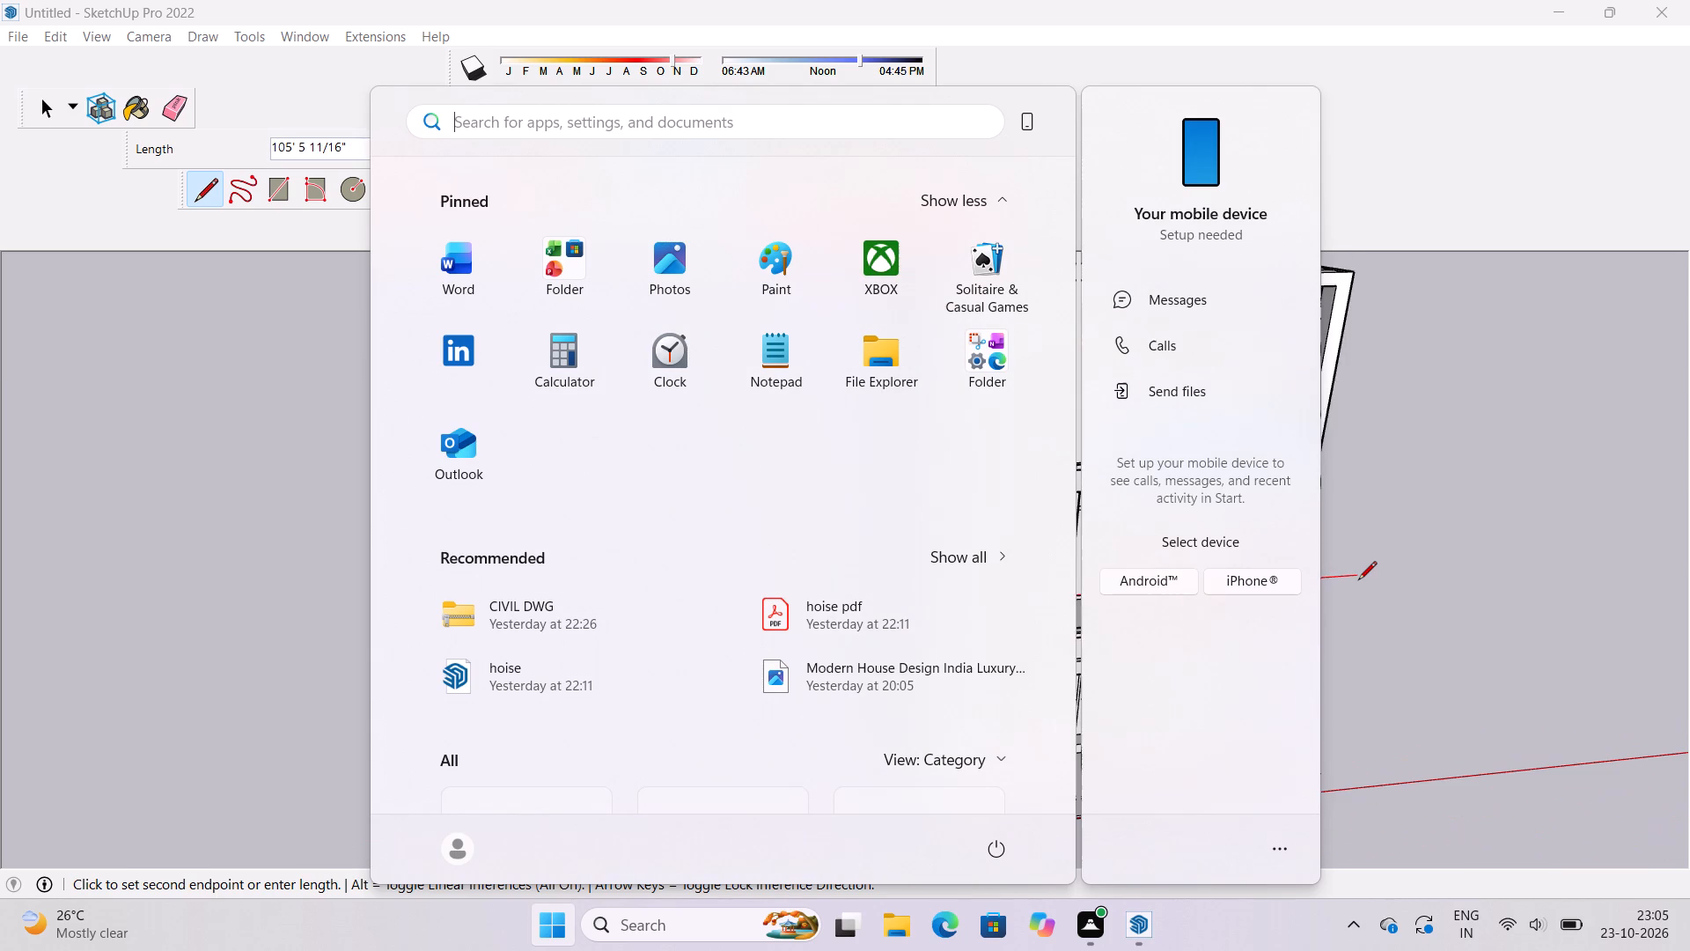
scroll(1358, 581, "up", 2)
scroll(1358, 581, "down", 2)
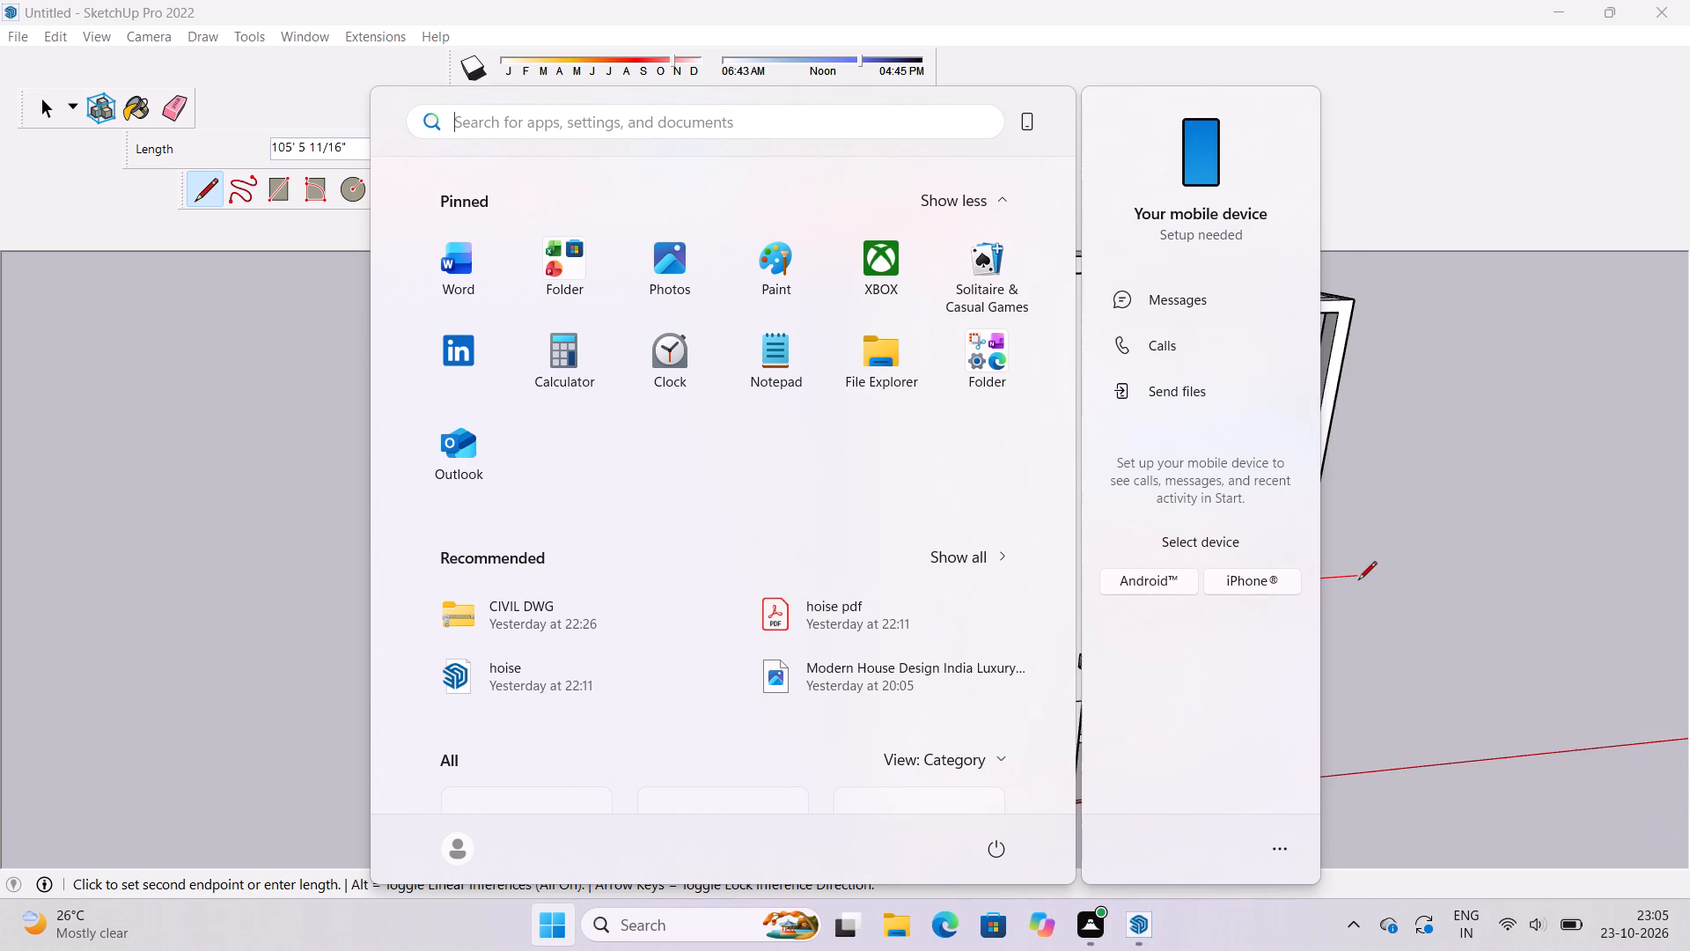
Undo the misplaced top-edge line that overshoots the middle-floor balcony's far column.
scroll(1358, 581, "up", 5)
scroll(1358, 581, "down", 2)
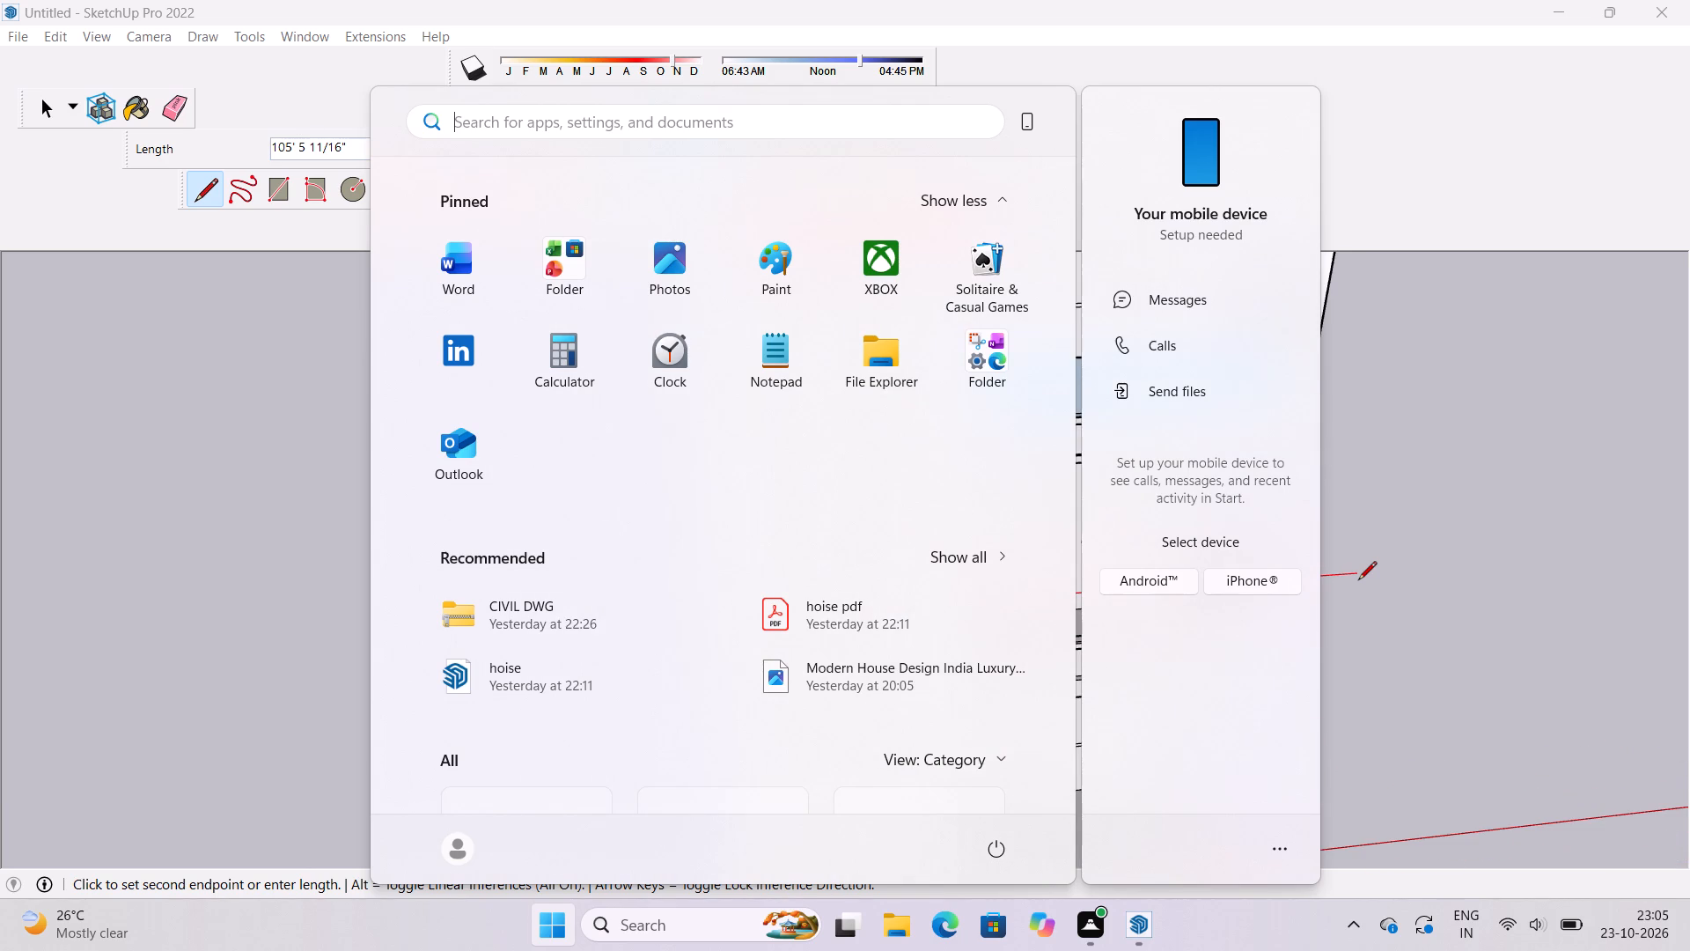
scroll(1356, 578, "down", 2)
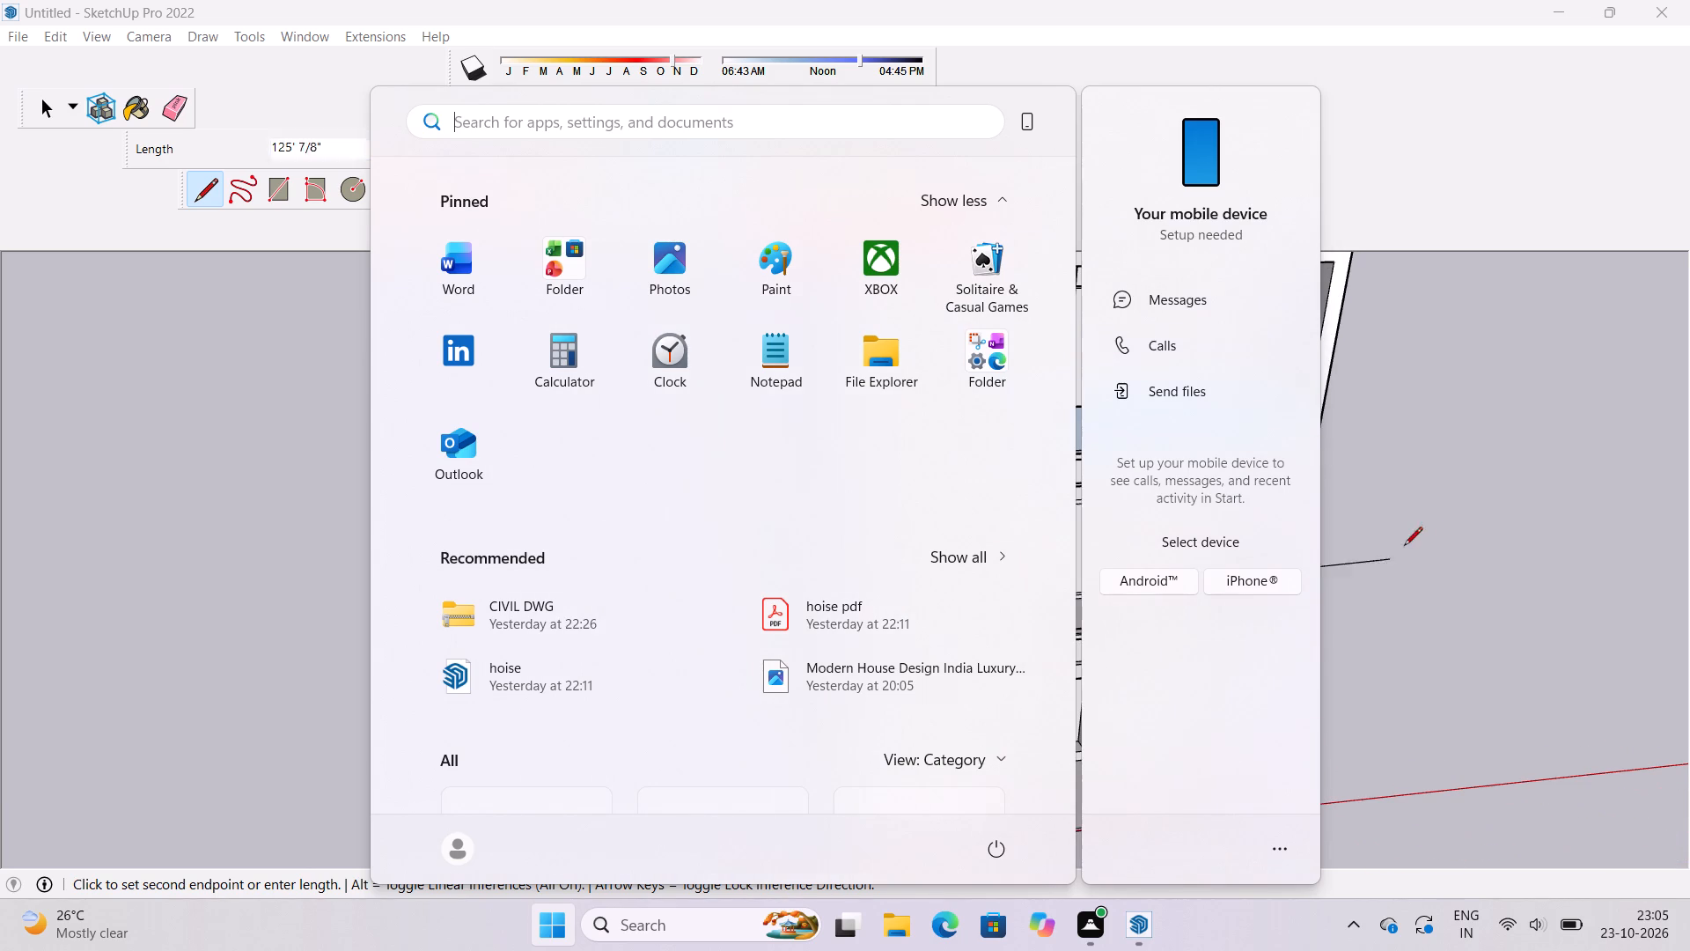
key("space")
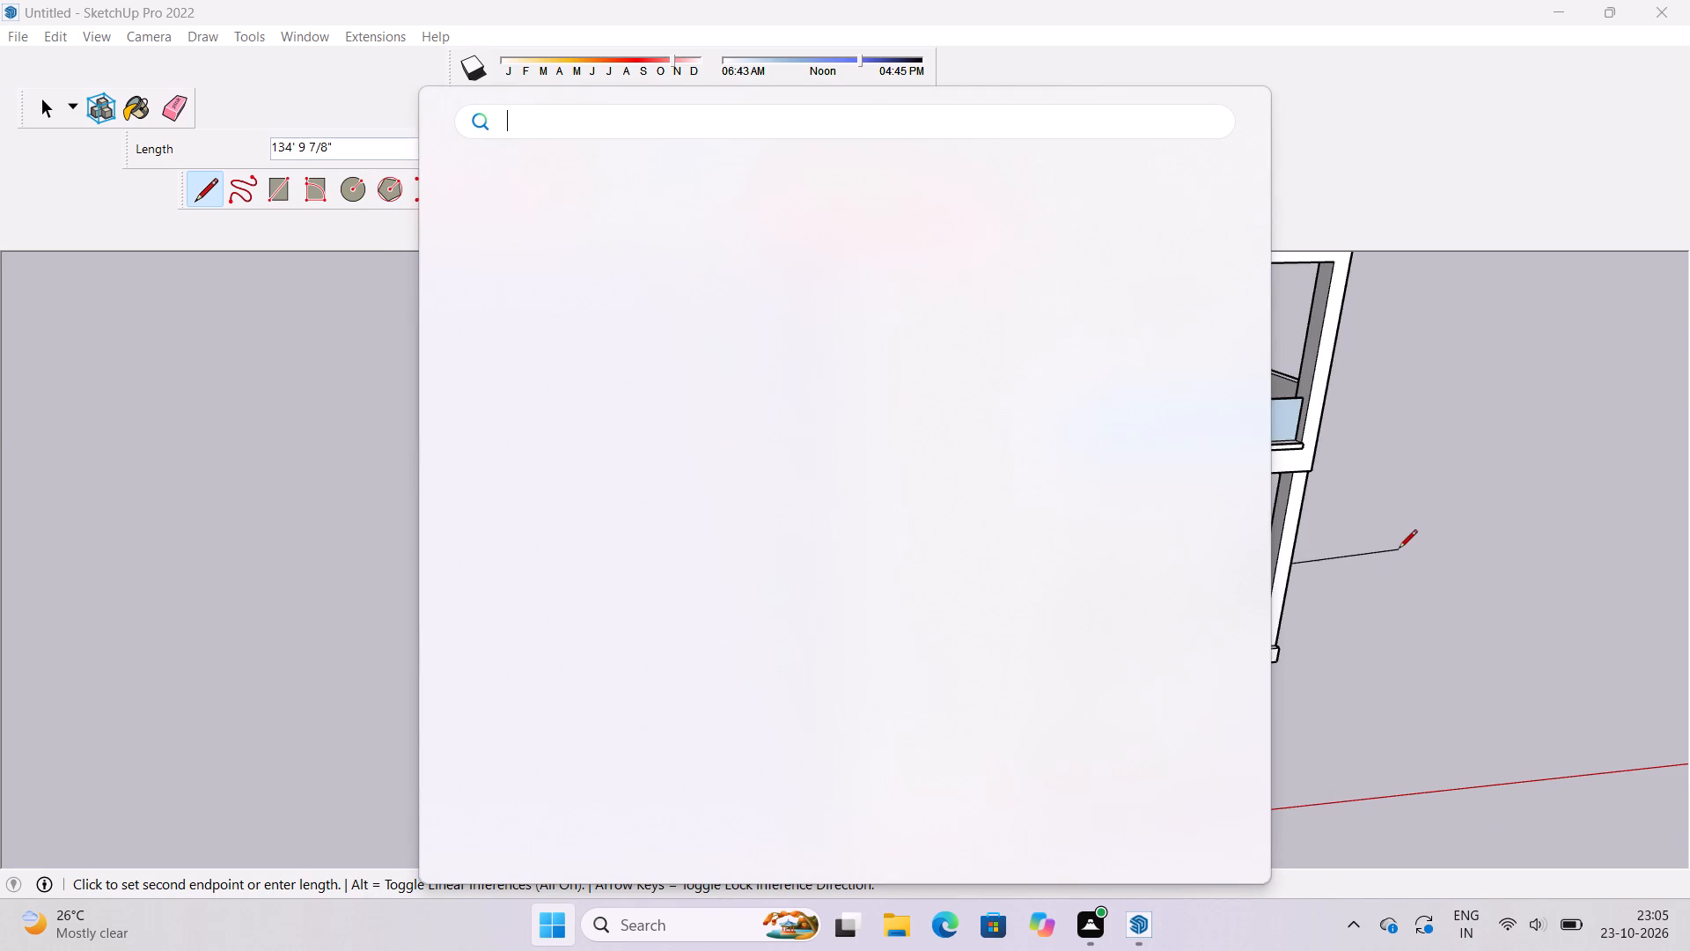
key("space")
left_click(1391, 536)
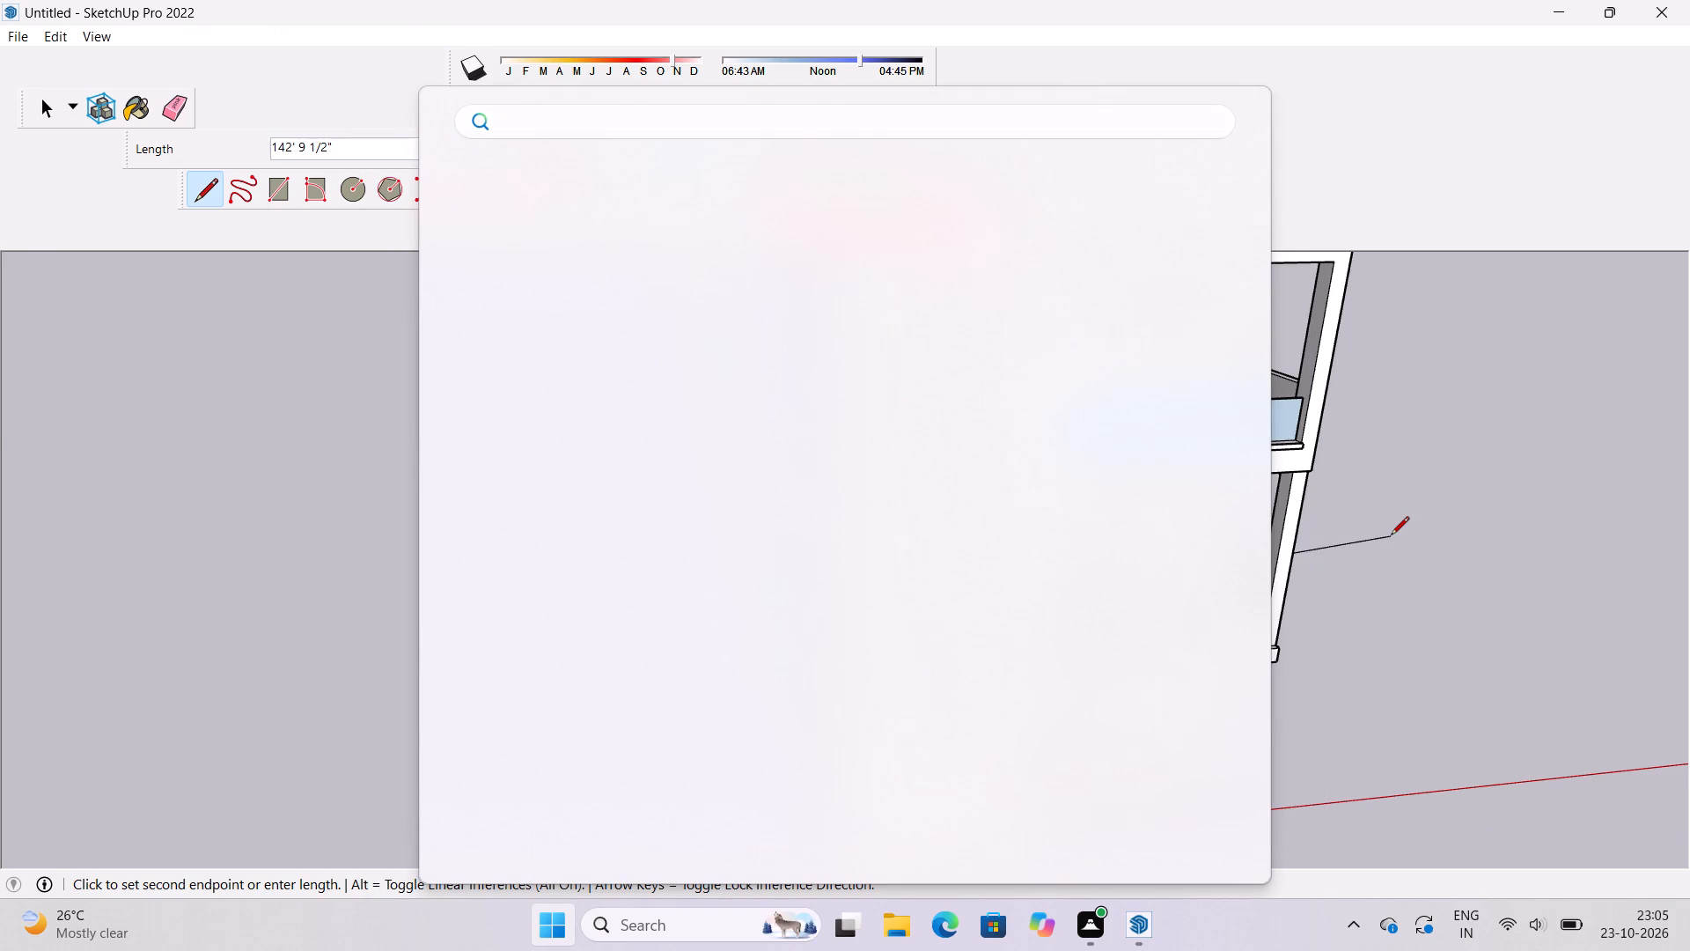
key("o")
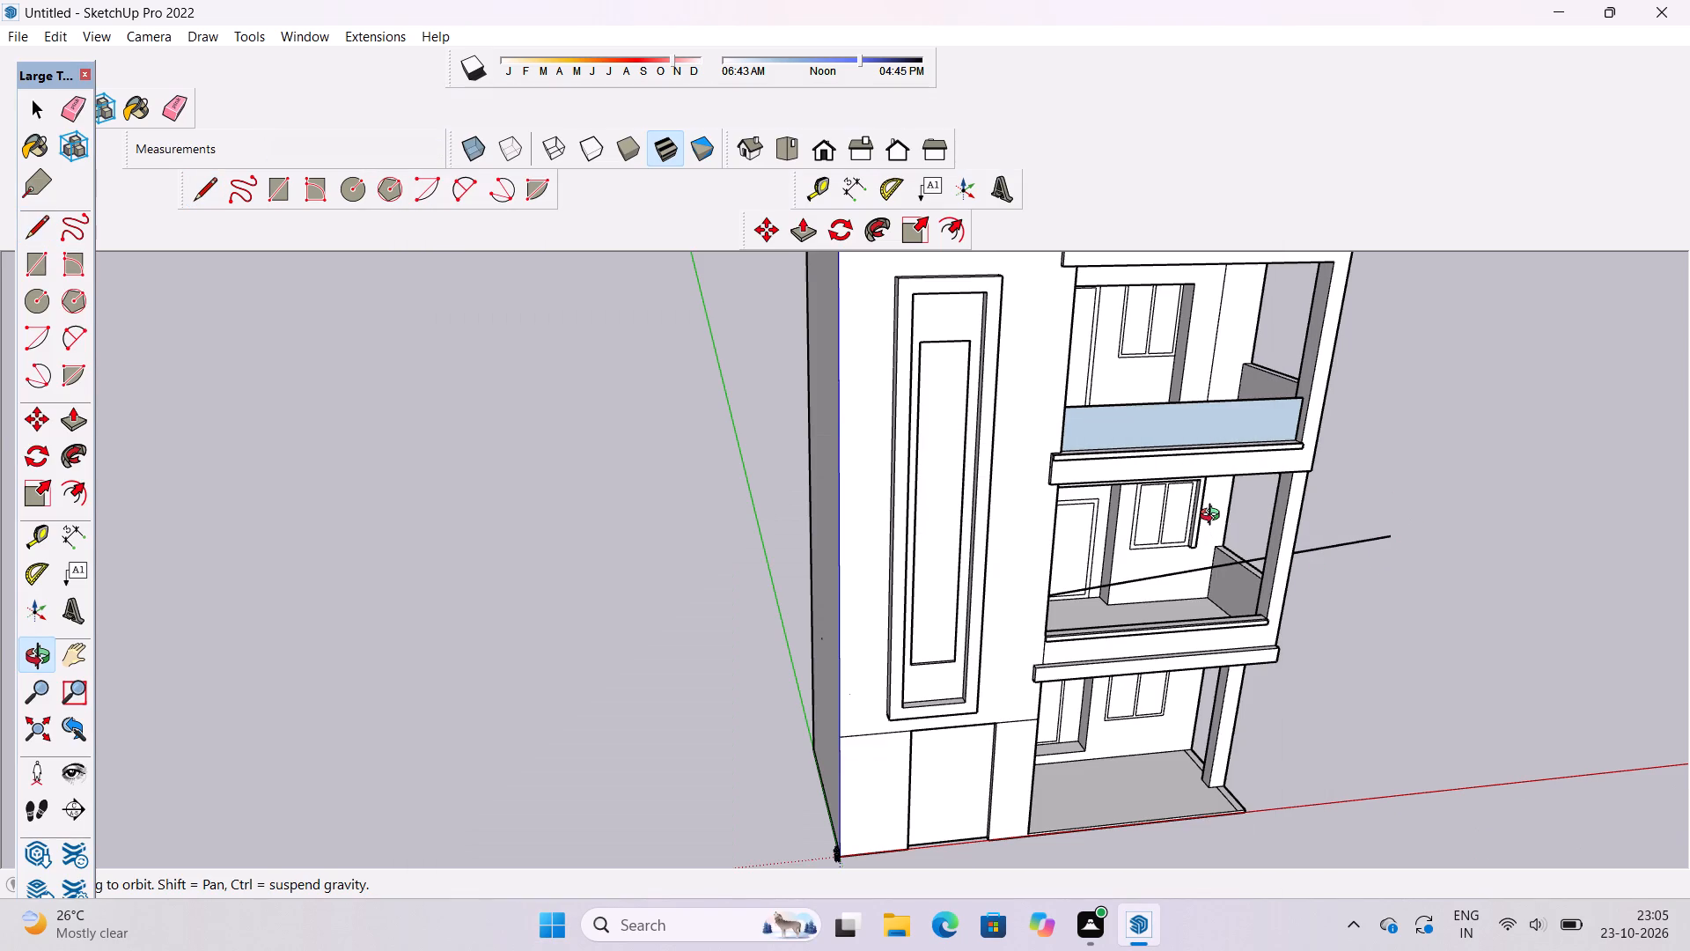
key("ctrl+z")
Draw the middle-floor panel's 75' horizontal top edge from the upper end of the 13' tower-side line to the far column.
key("o")
left_click_drag(1241, 572, 1160, 572, "shift")
left_click_drag(1130, 630, 1001, 627)
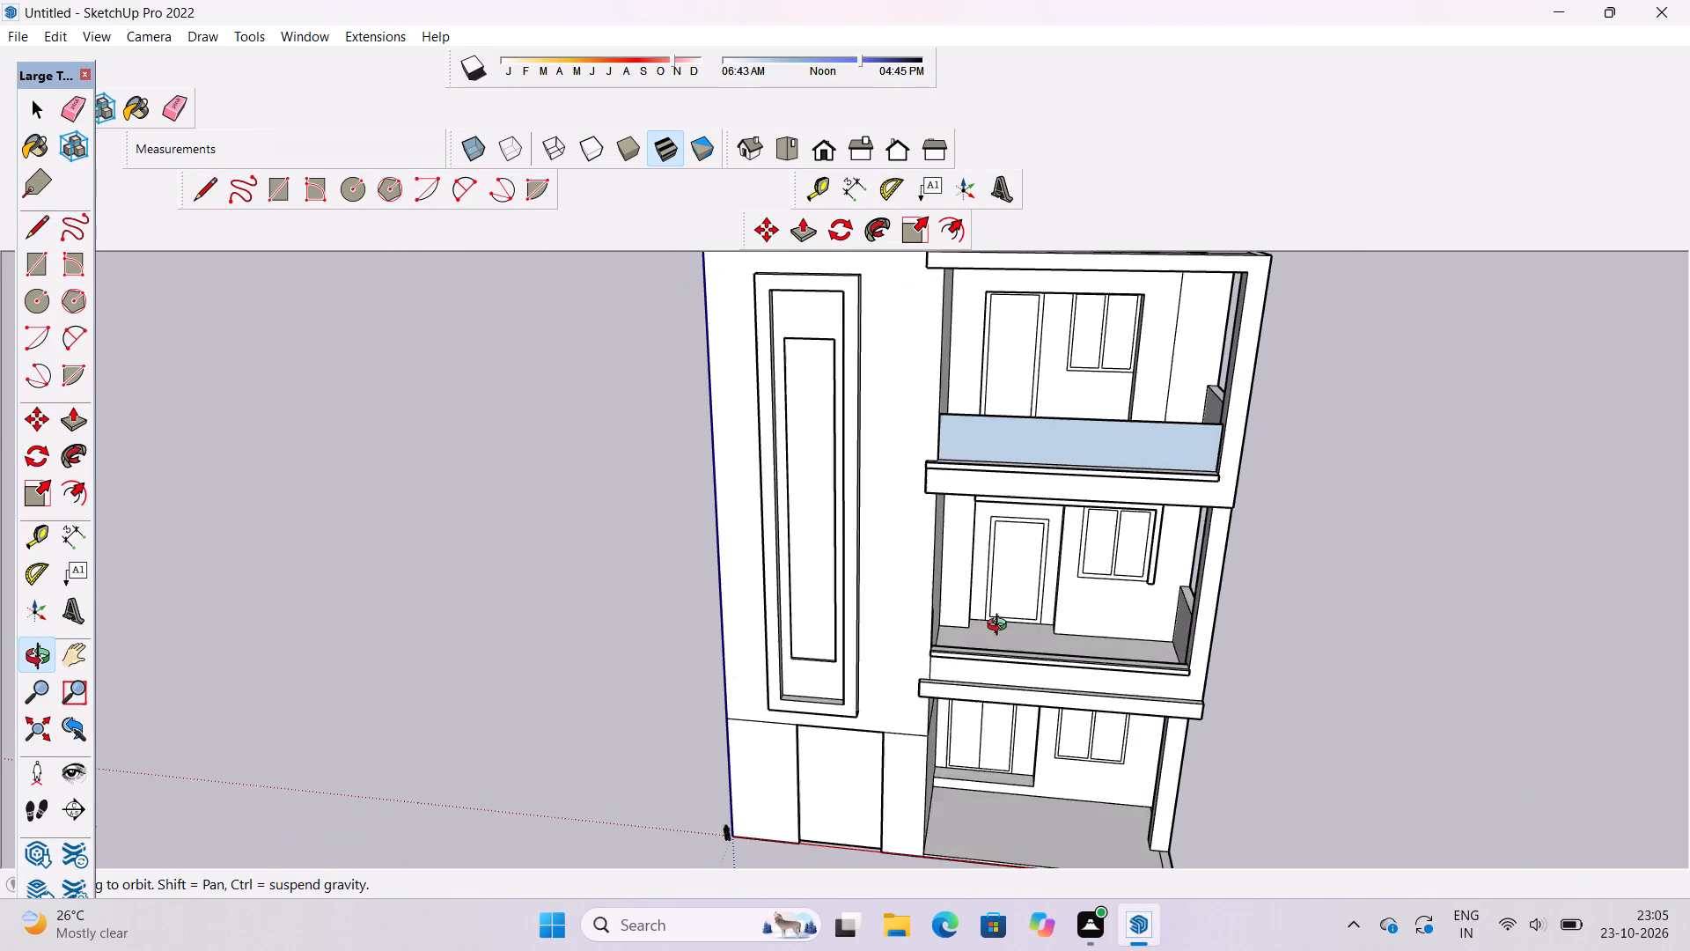
left_click_drag(1001, 627, 989, 623)
scroll(894, 627, "up", 4)
left_click_drag(1019, 647, 874, 599, "shift")
scroll(850, 598, "up", 6)
left_click_drag(804, 593, 793, 618, "shift")
scroll(789, 615, "down", 4, "shift")
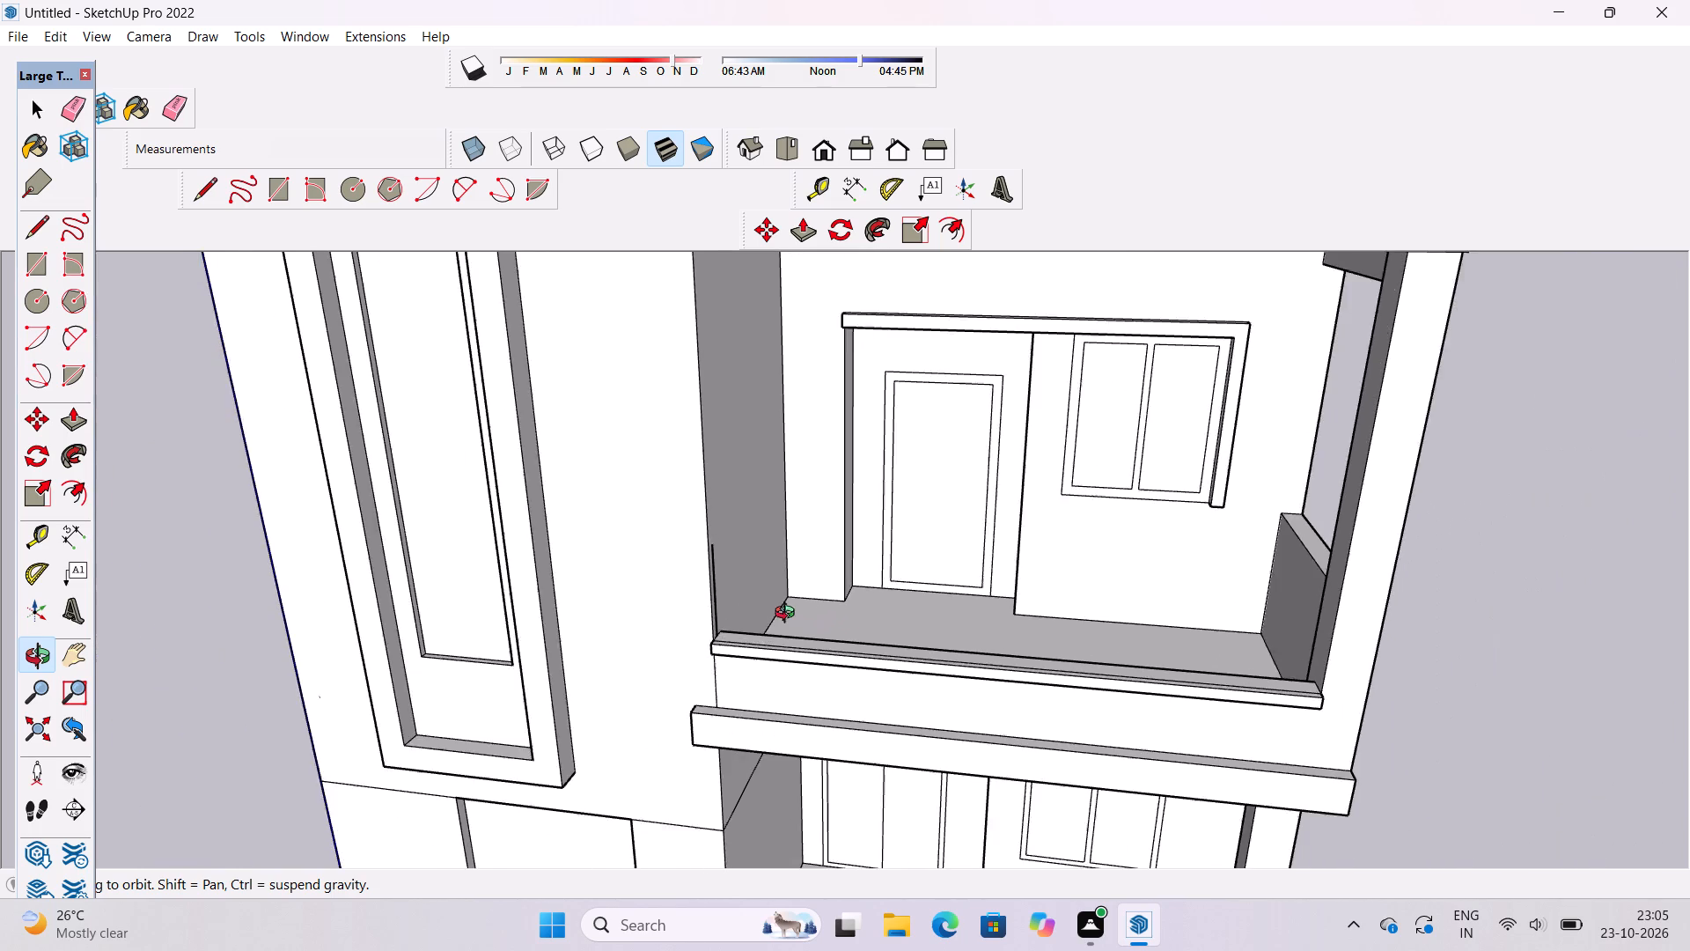
left_click_drag(787, 616, 821, 625)
left_click_drag(821, 625, 784, 637, "shift")
key("l")
scroll(689, 585, "up", 2)
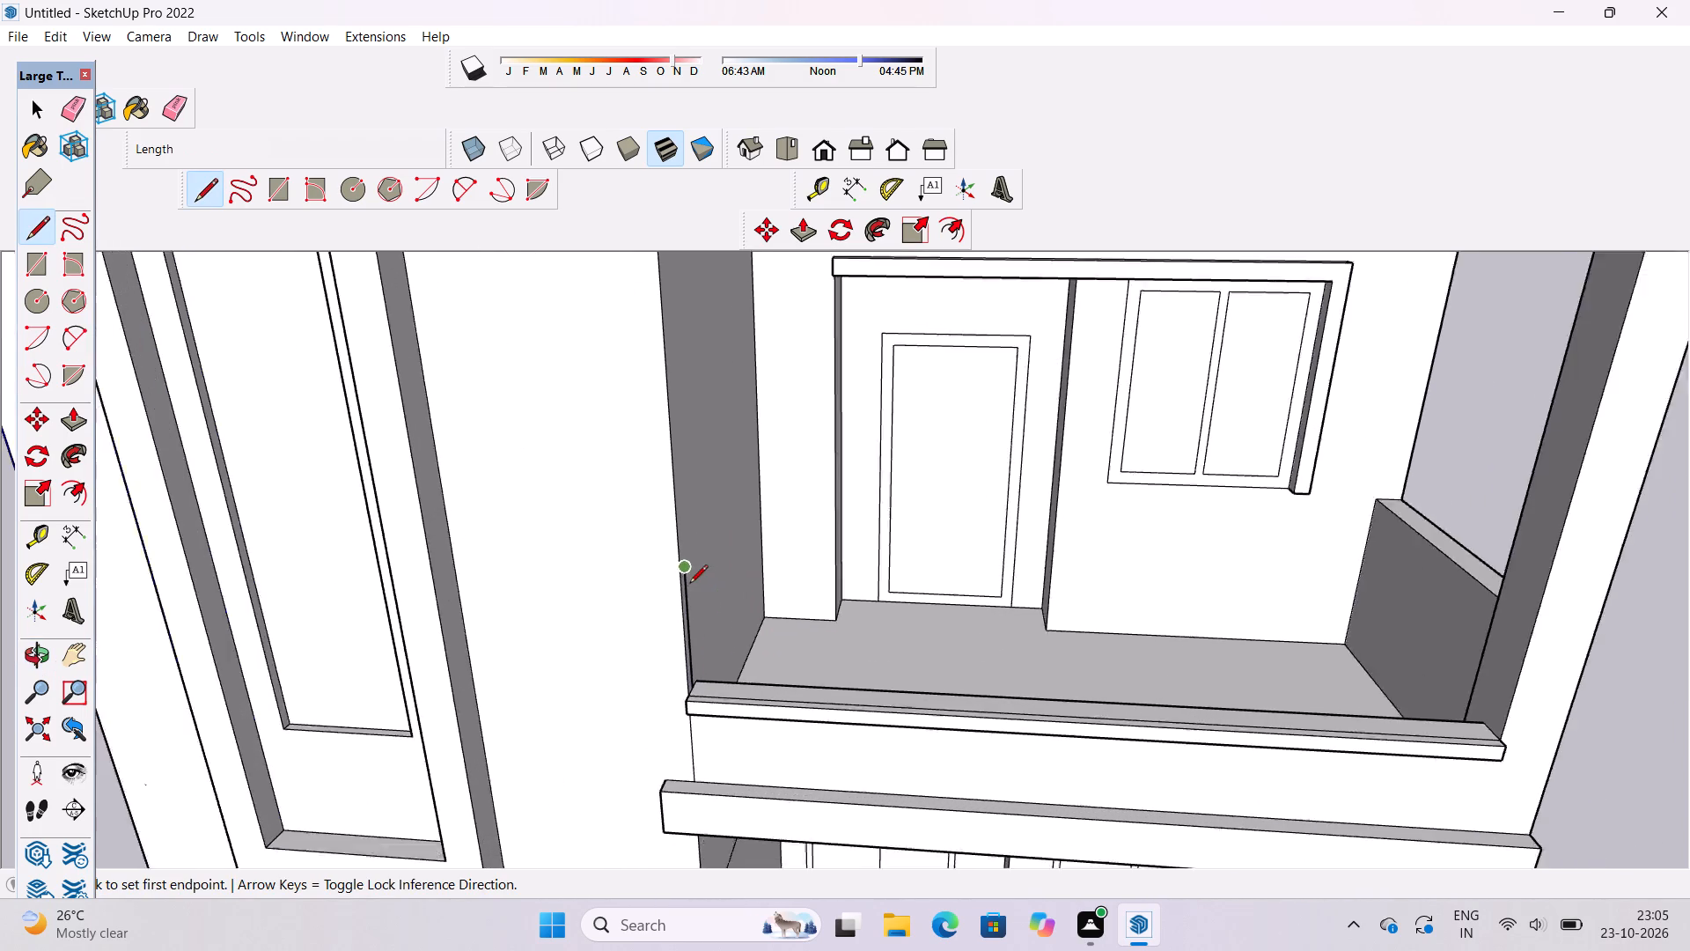
scroll(689, 585, "up", 8)
left_click(680, 556)
scroll(680, 556, "down", 7, "ctrl")
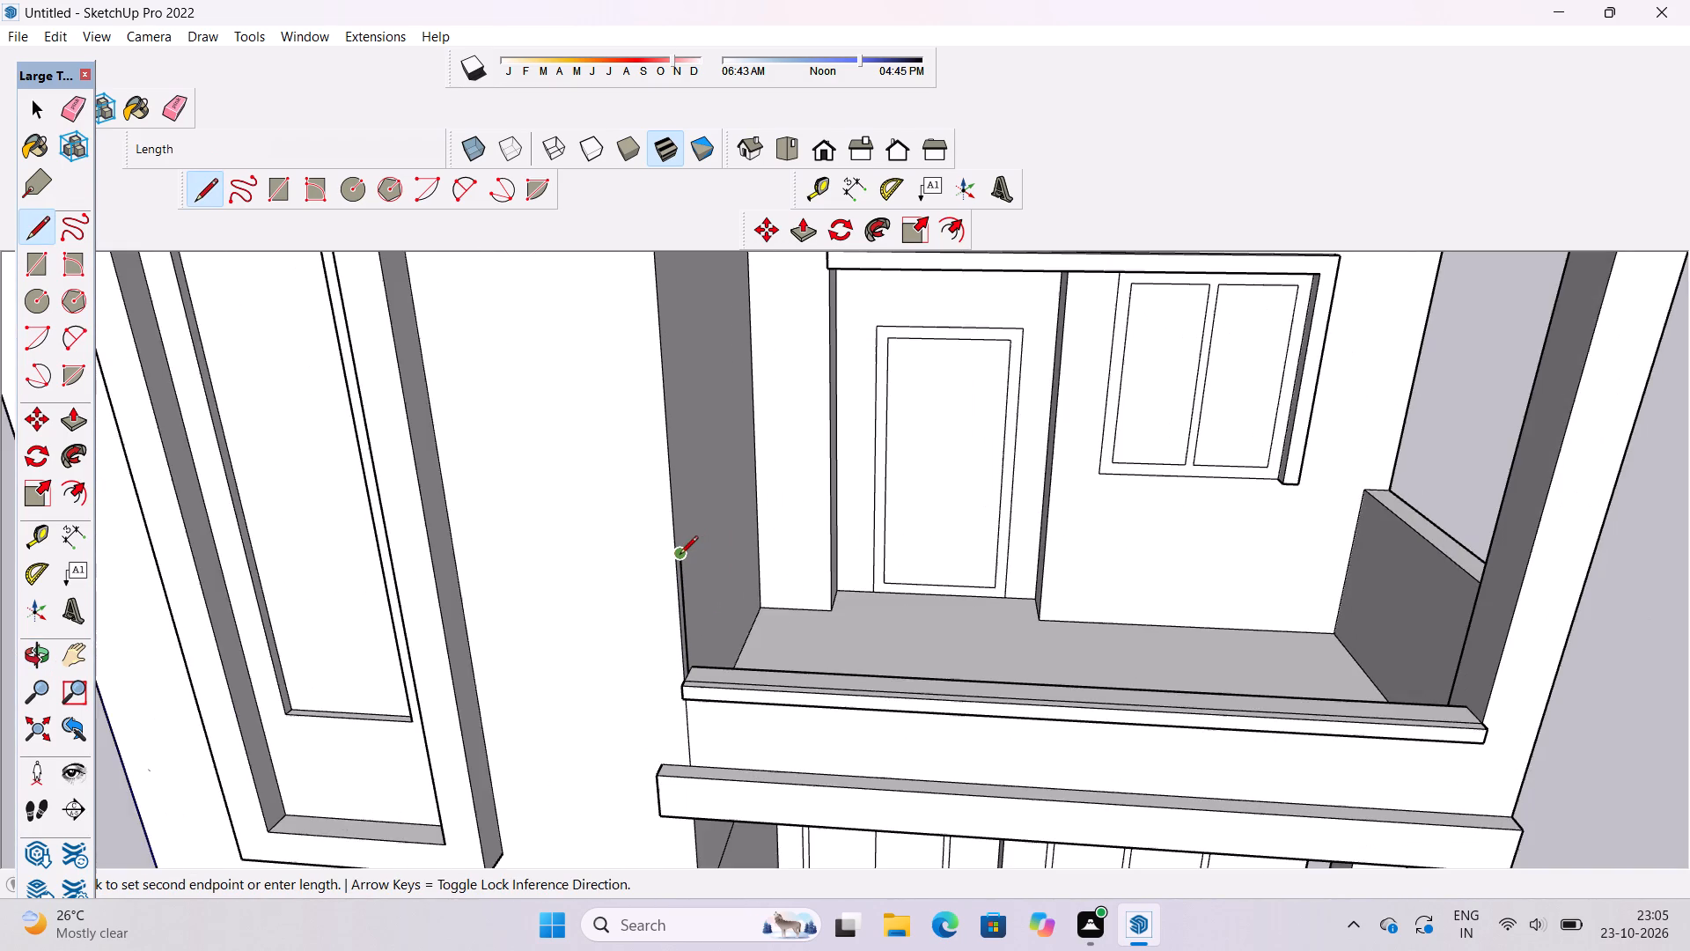
scroll(680, 556, "down", 5)
scroll(781, 571, "up", 4)
scroll(893, 555, "down", 3)
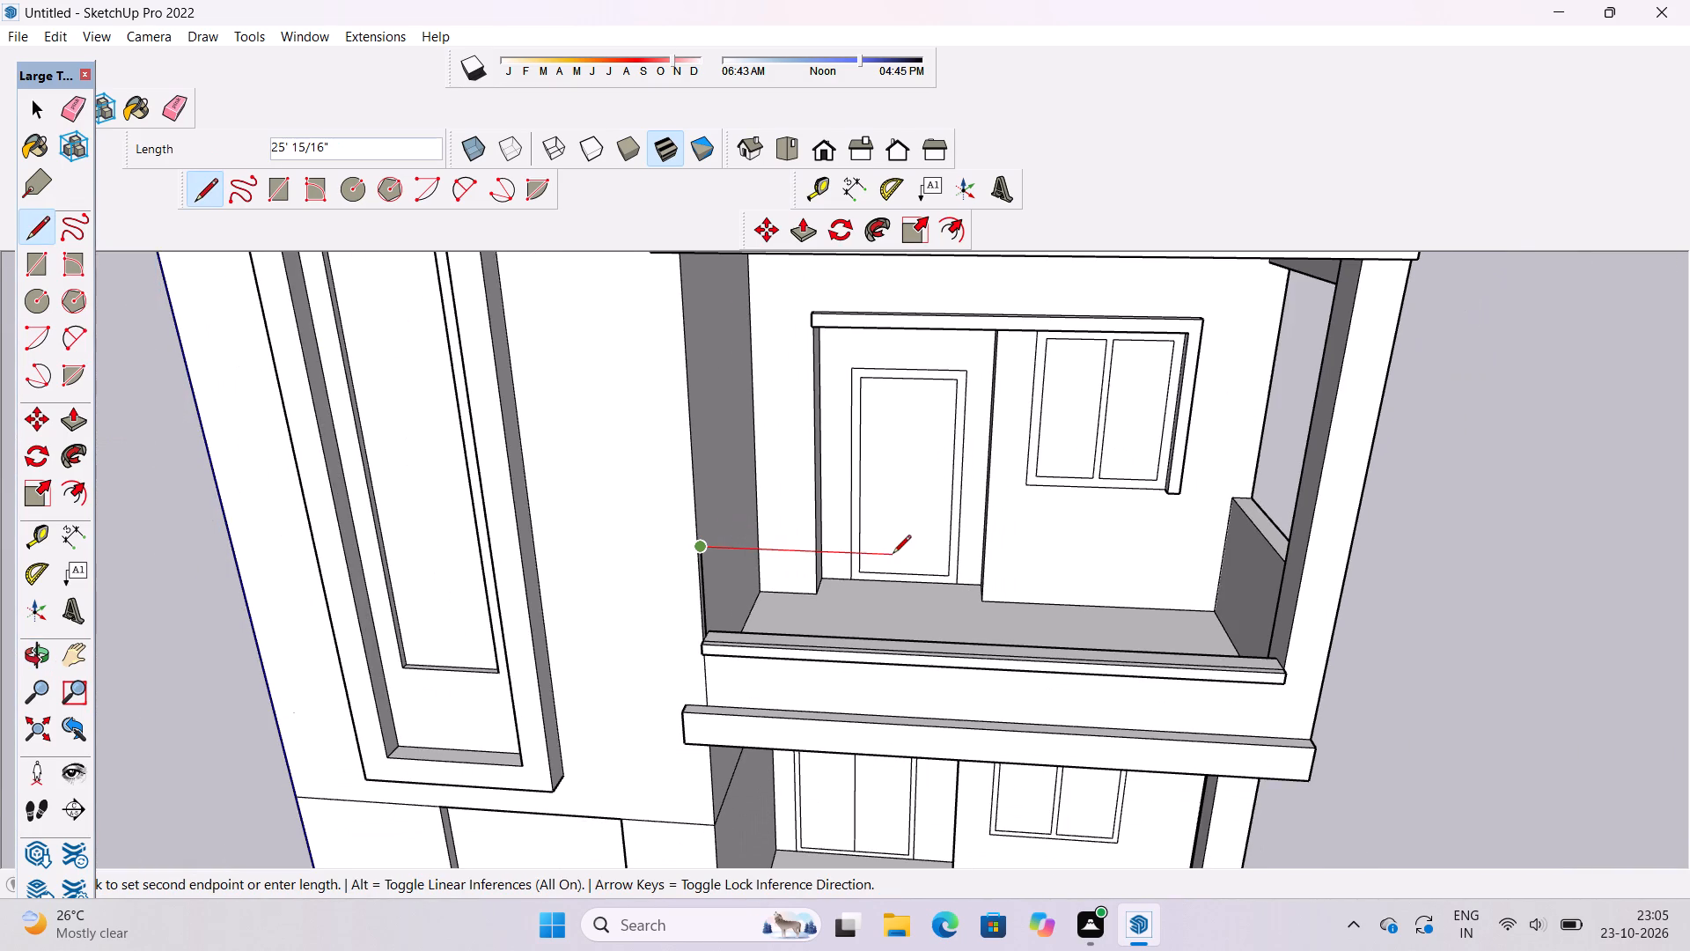
scroll(893, 555, "down", 1)
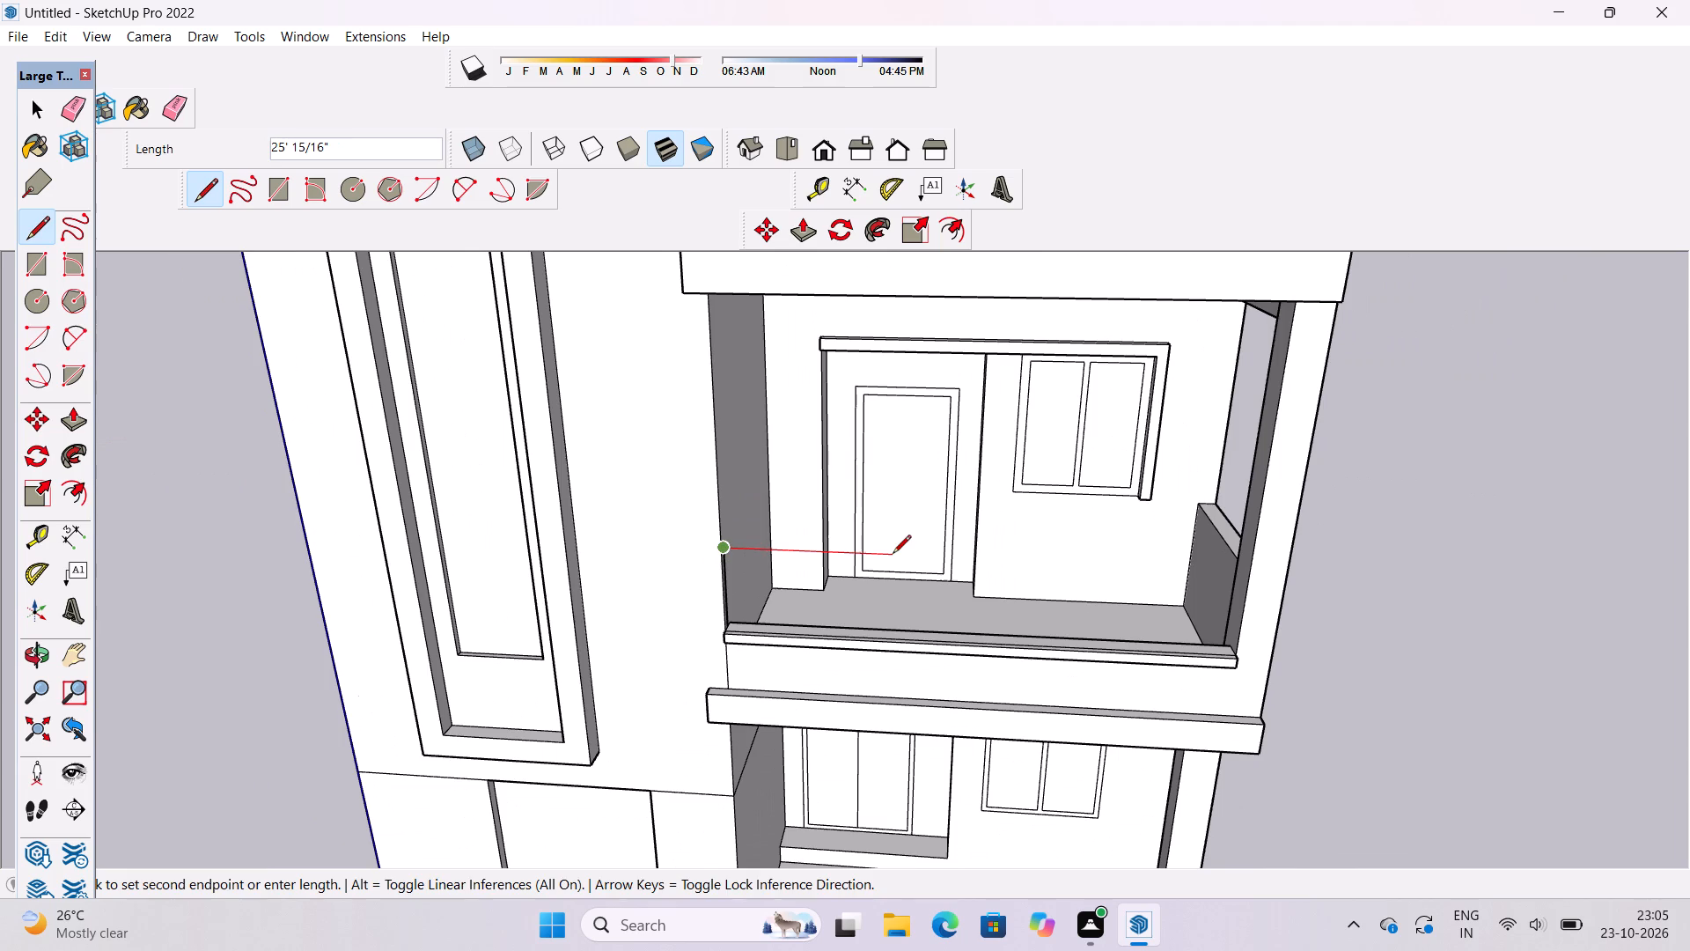
key("o")
left_click_drag(955, 559, 971, 557)
left_click_drag(929, 567, 986, 561)
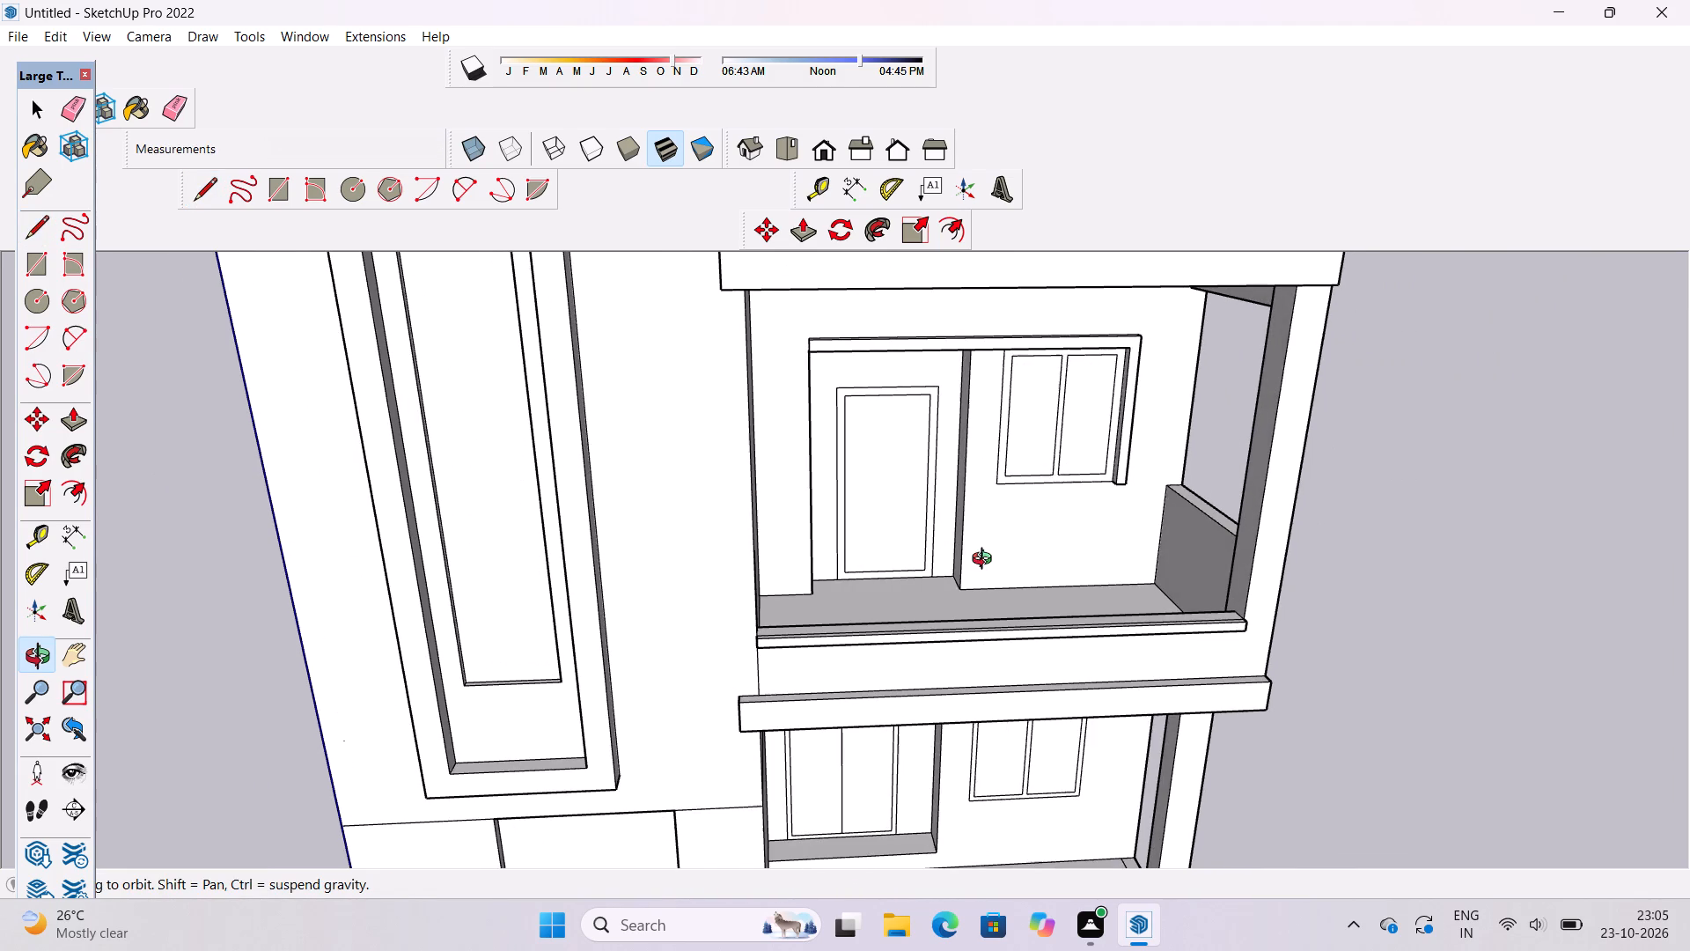
left_click_drag(986, 561, 939, 584, "shift")
scroll(931, 596, "up", 3)
left_click_drag(929, 596, 917, 596, "shift")
scroll(917, 596, "down", 5)
left_click_drag(883, 615, 911, 598)
left_click_drag(911, 598, 899, 598, "shift")
left_click(899, 598)
key("l")
scroll(921, 591, "up", 3)
scroll(1122, 557, "up", 3)
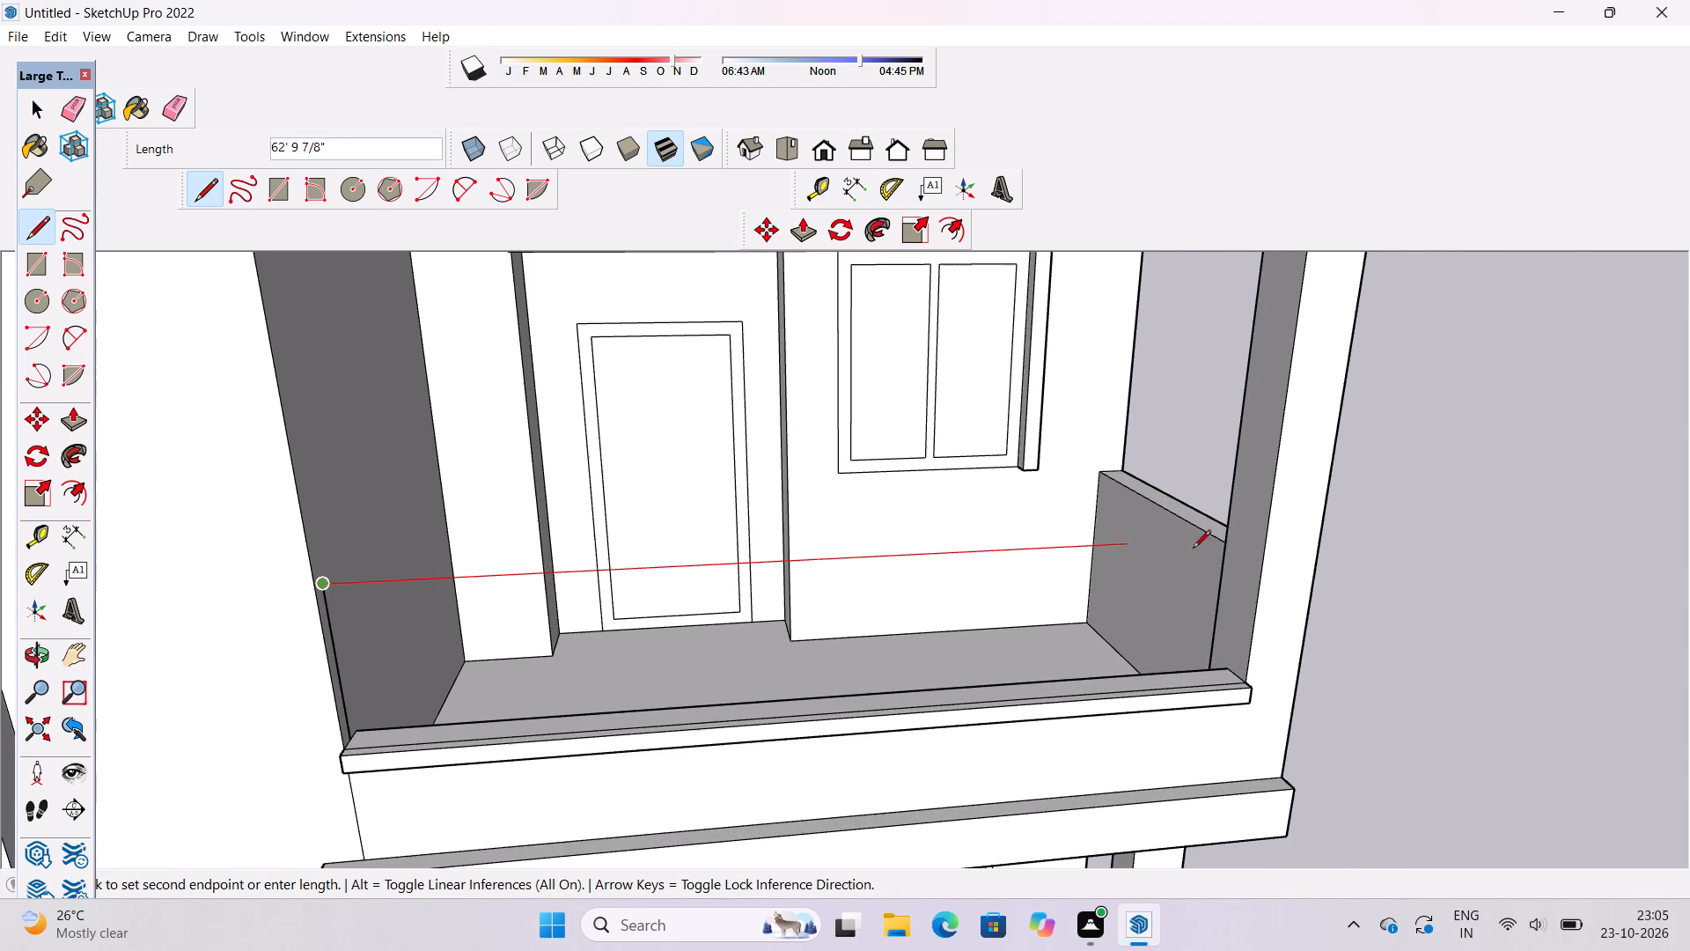
scroll(1243, 533, "up", 2)
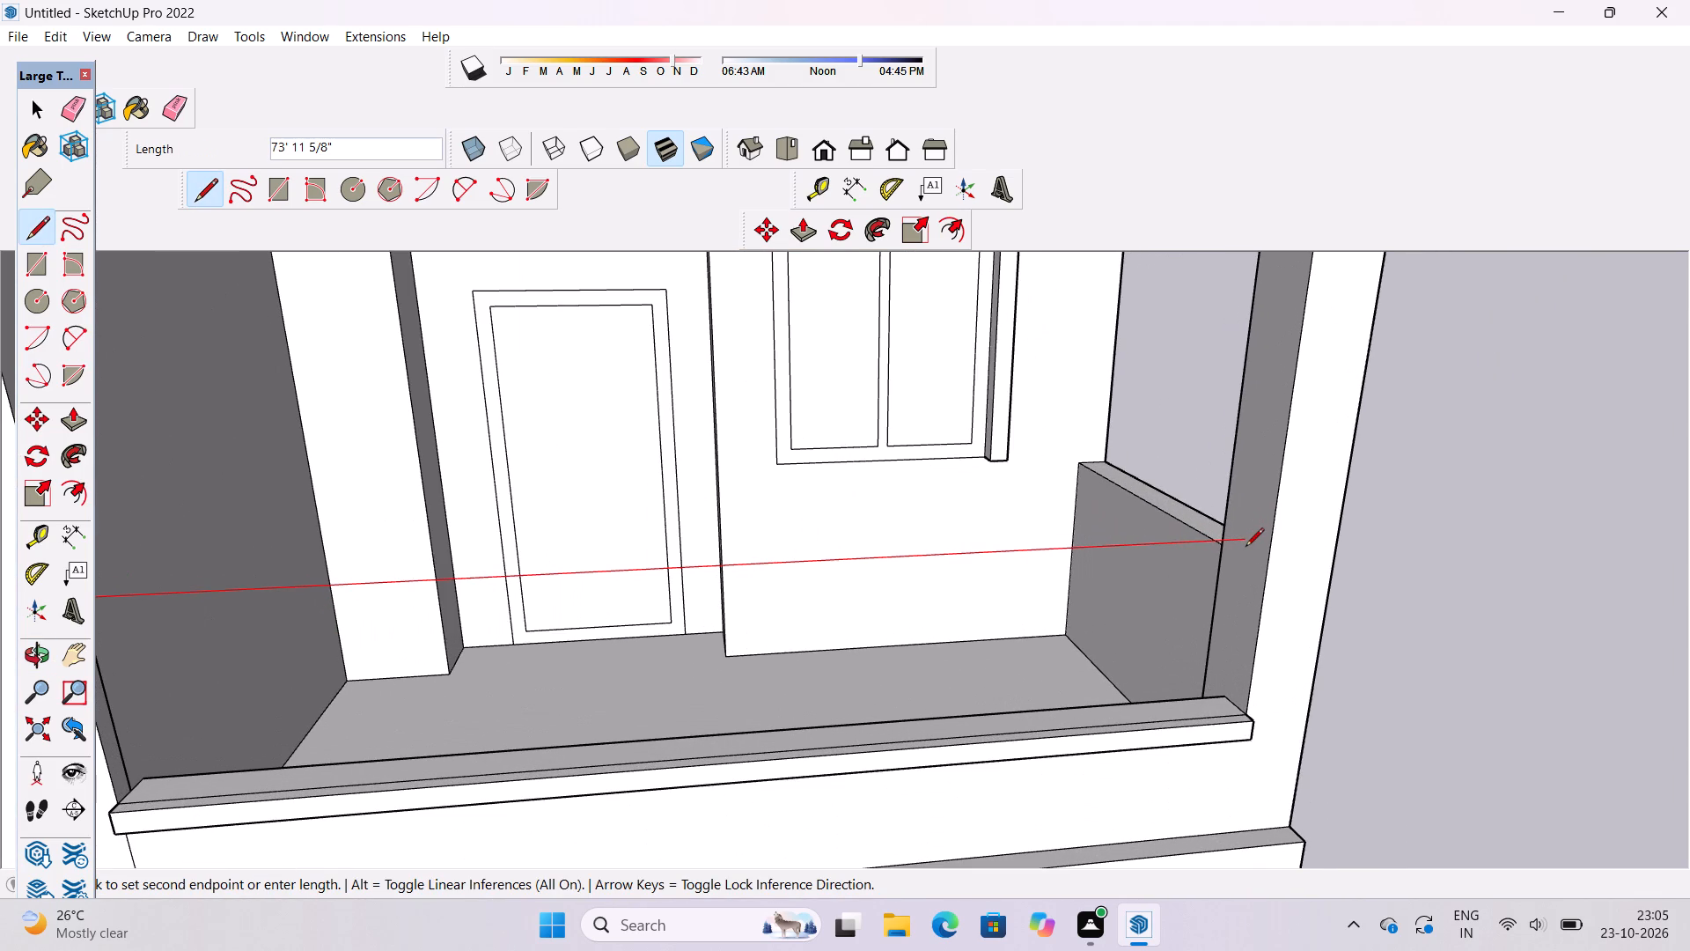
scroll(1245, 549, "up", 3)
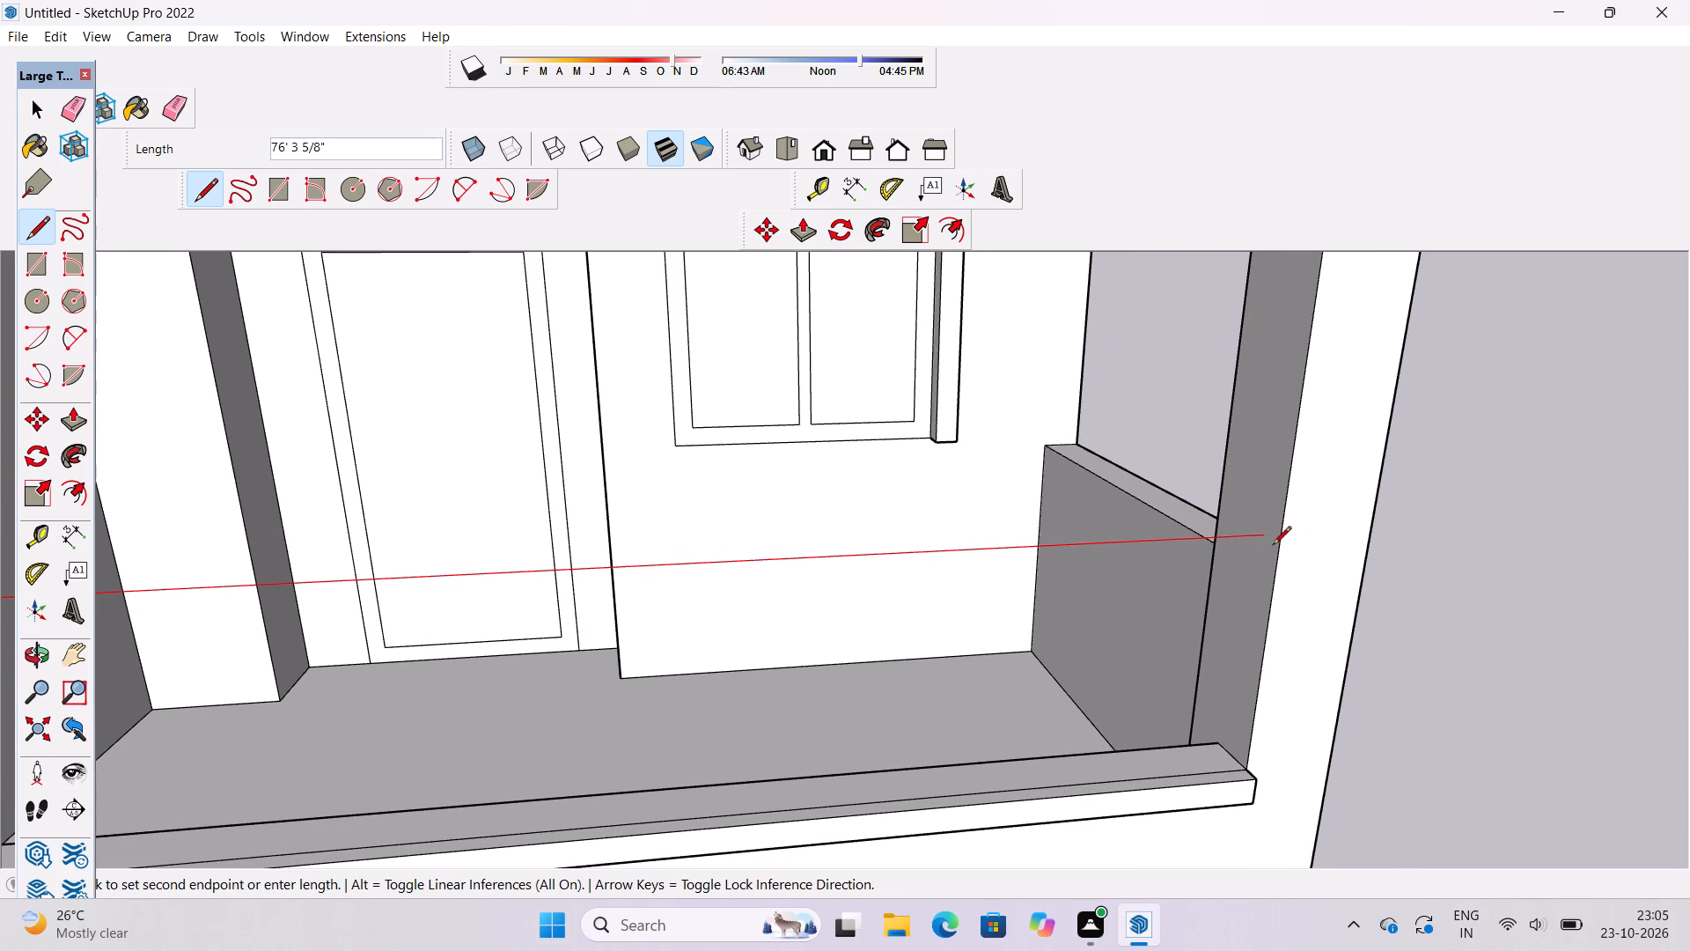
scroll(1253, 535, "up", 1)
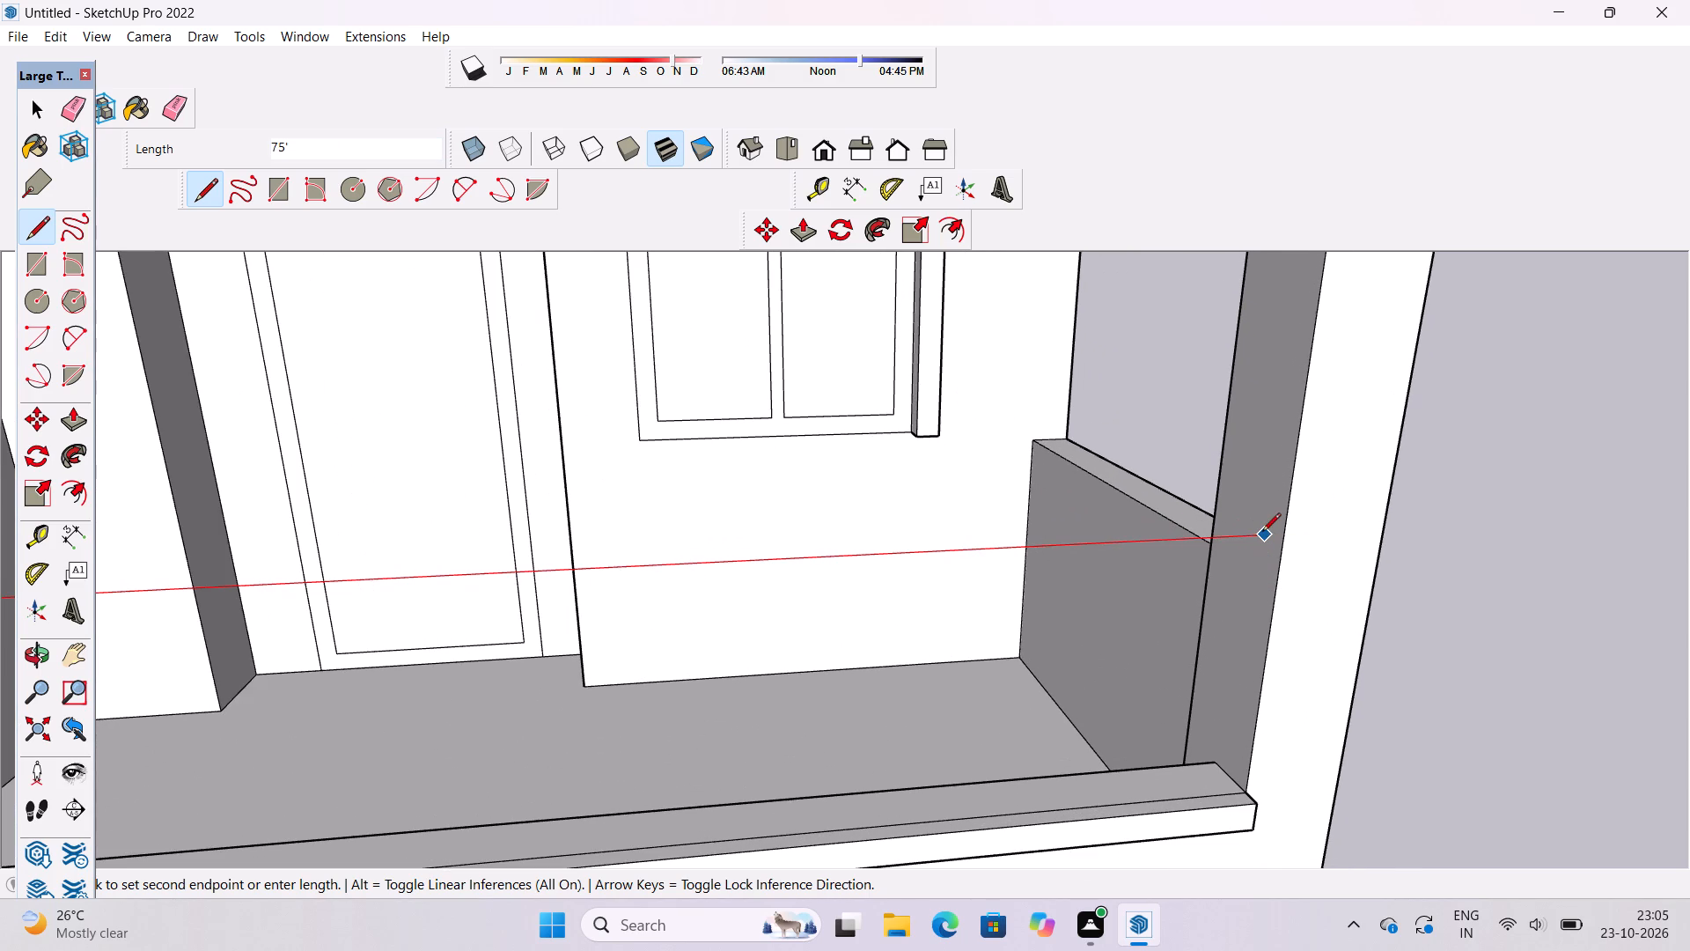
left_click(1262, 533)
Draw the panel's 13' vertical far side along the column, from the top edge down to the middle-floor parapet.
scroll(1262, 533, "down", 5)
scroll(1200, 681, "up", 5)
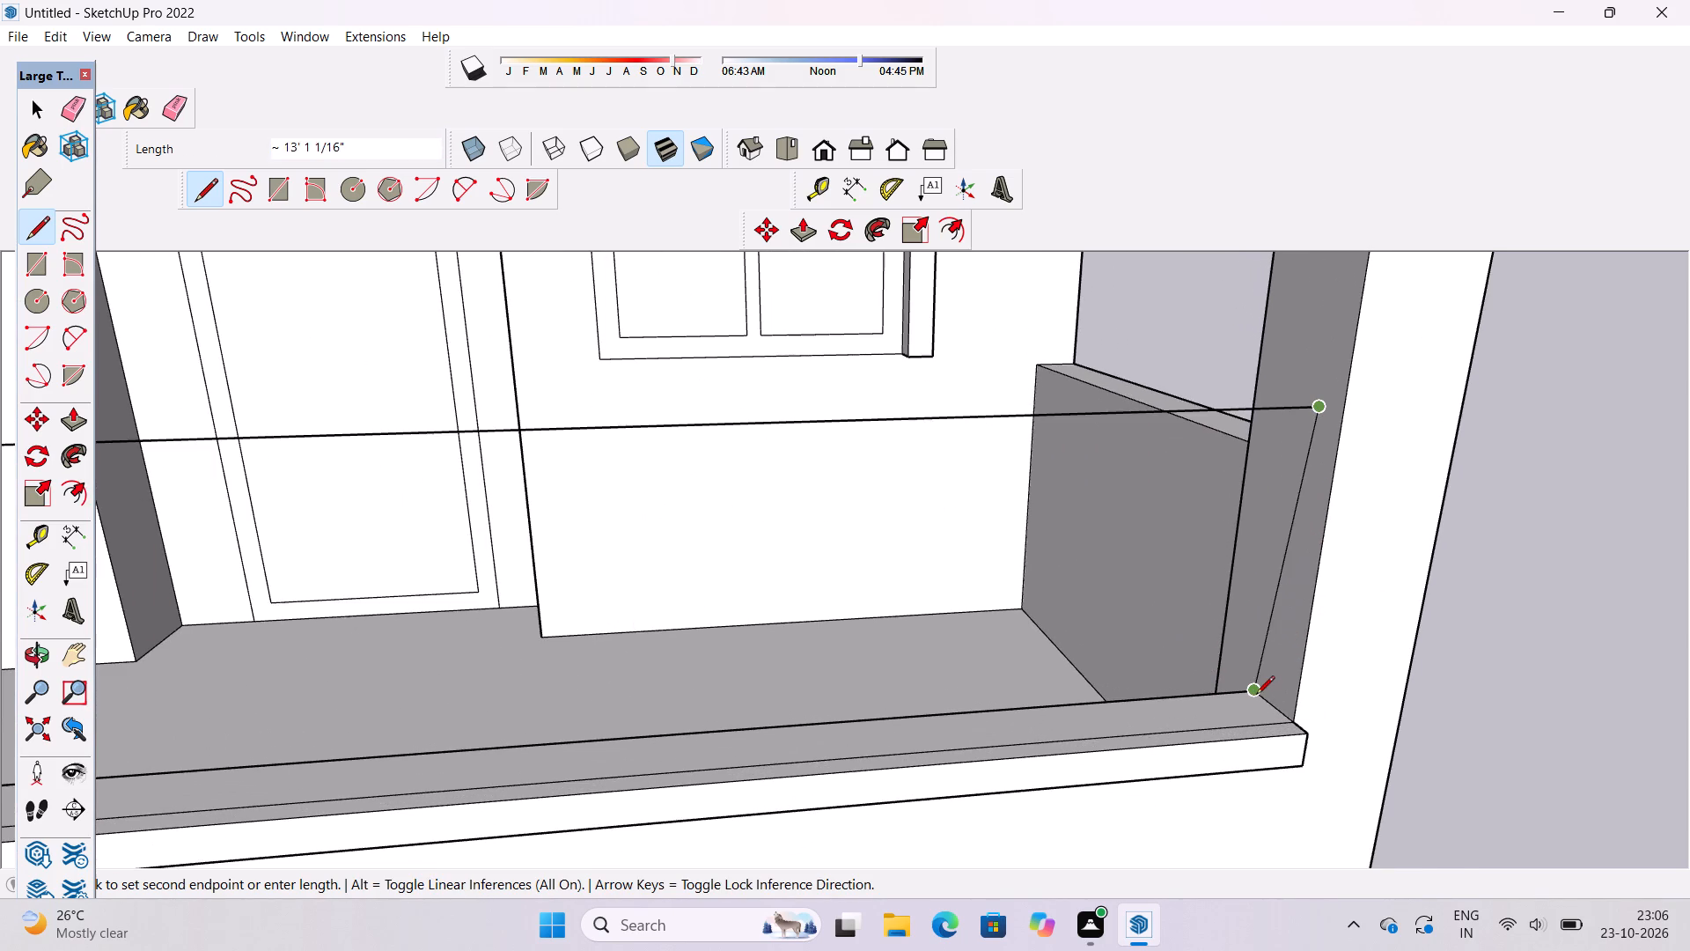
scroll(1256, 696, "up", 5)
scroll(1260, 697, "down", 4)
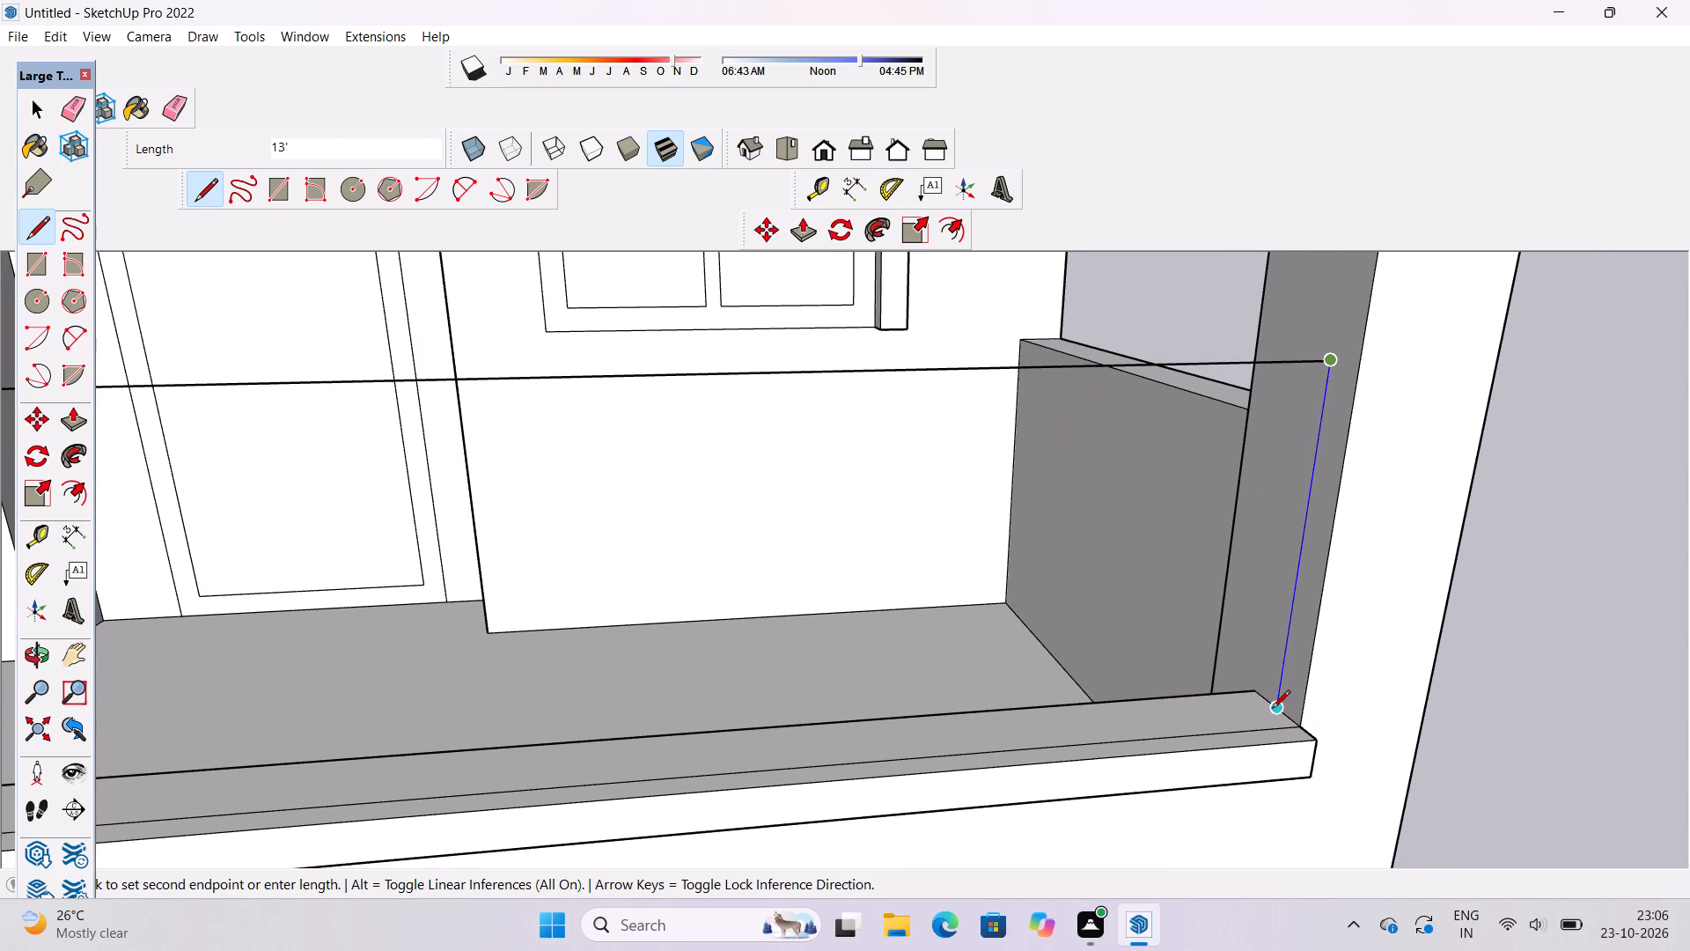
scroll(1272, 710, "up", 2)
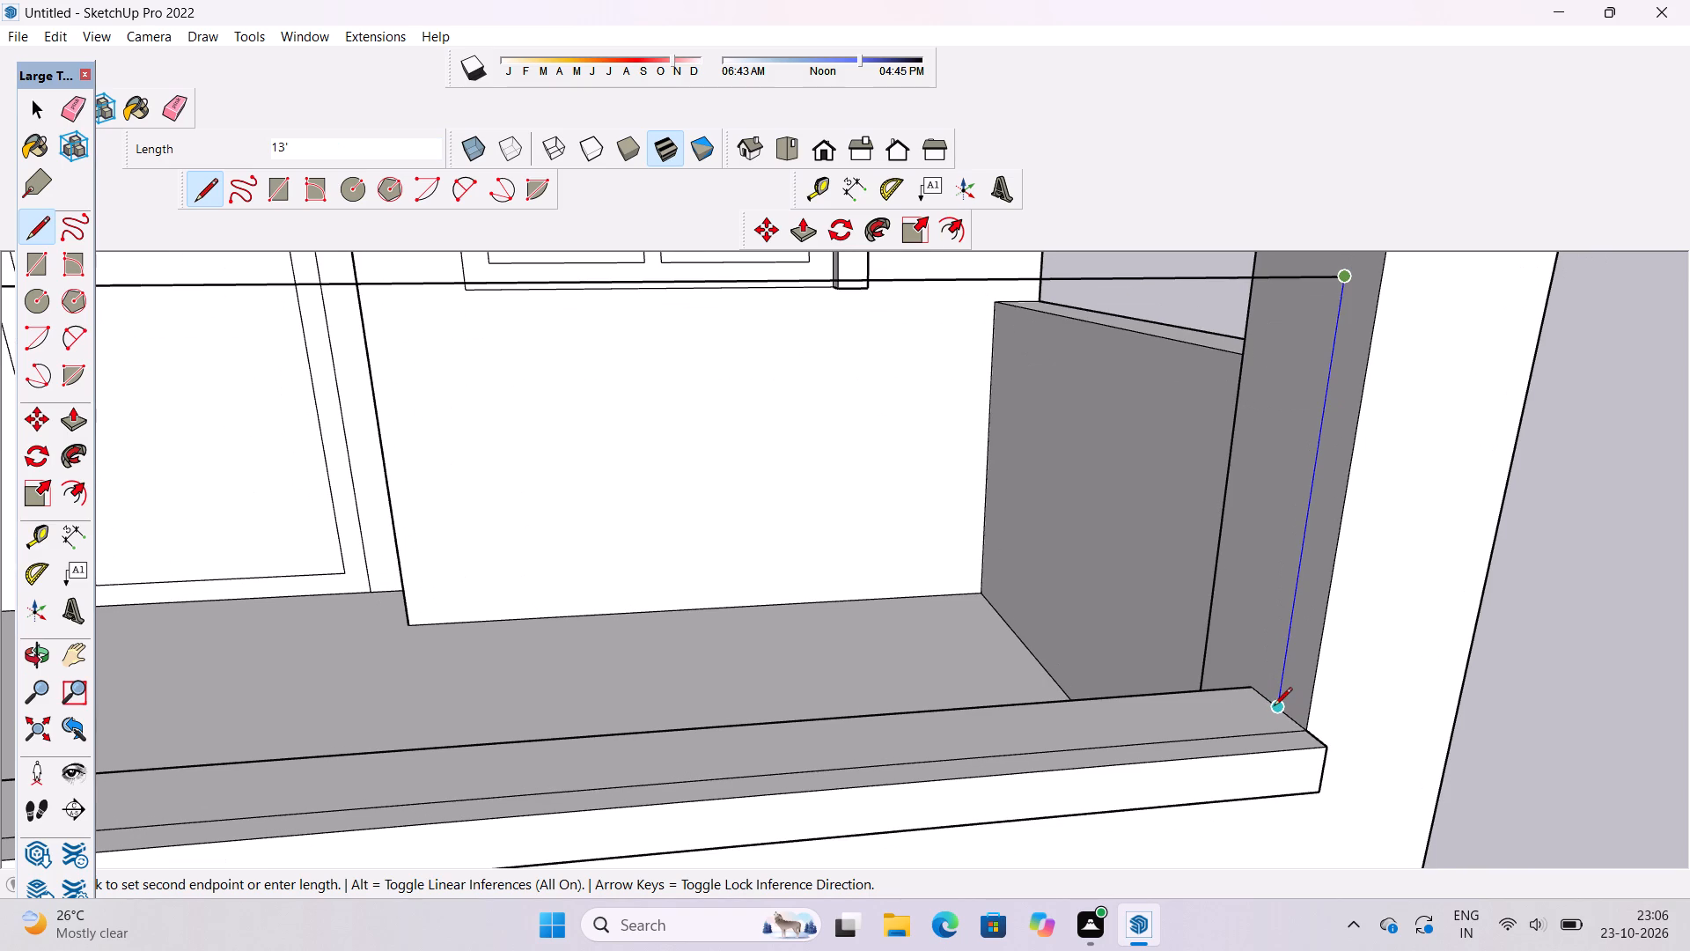
scroll(1282, 695, "up", 1)
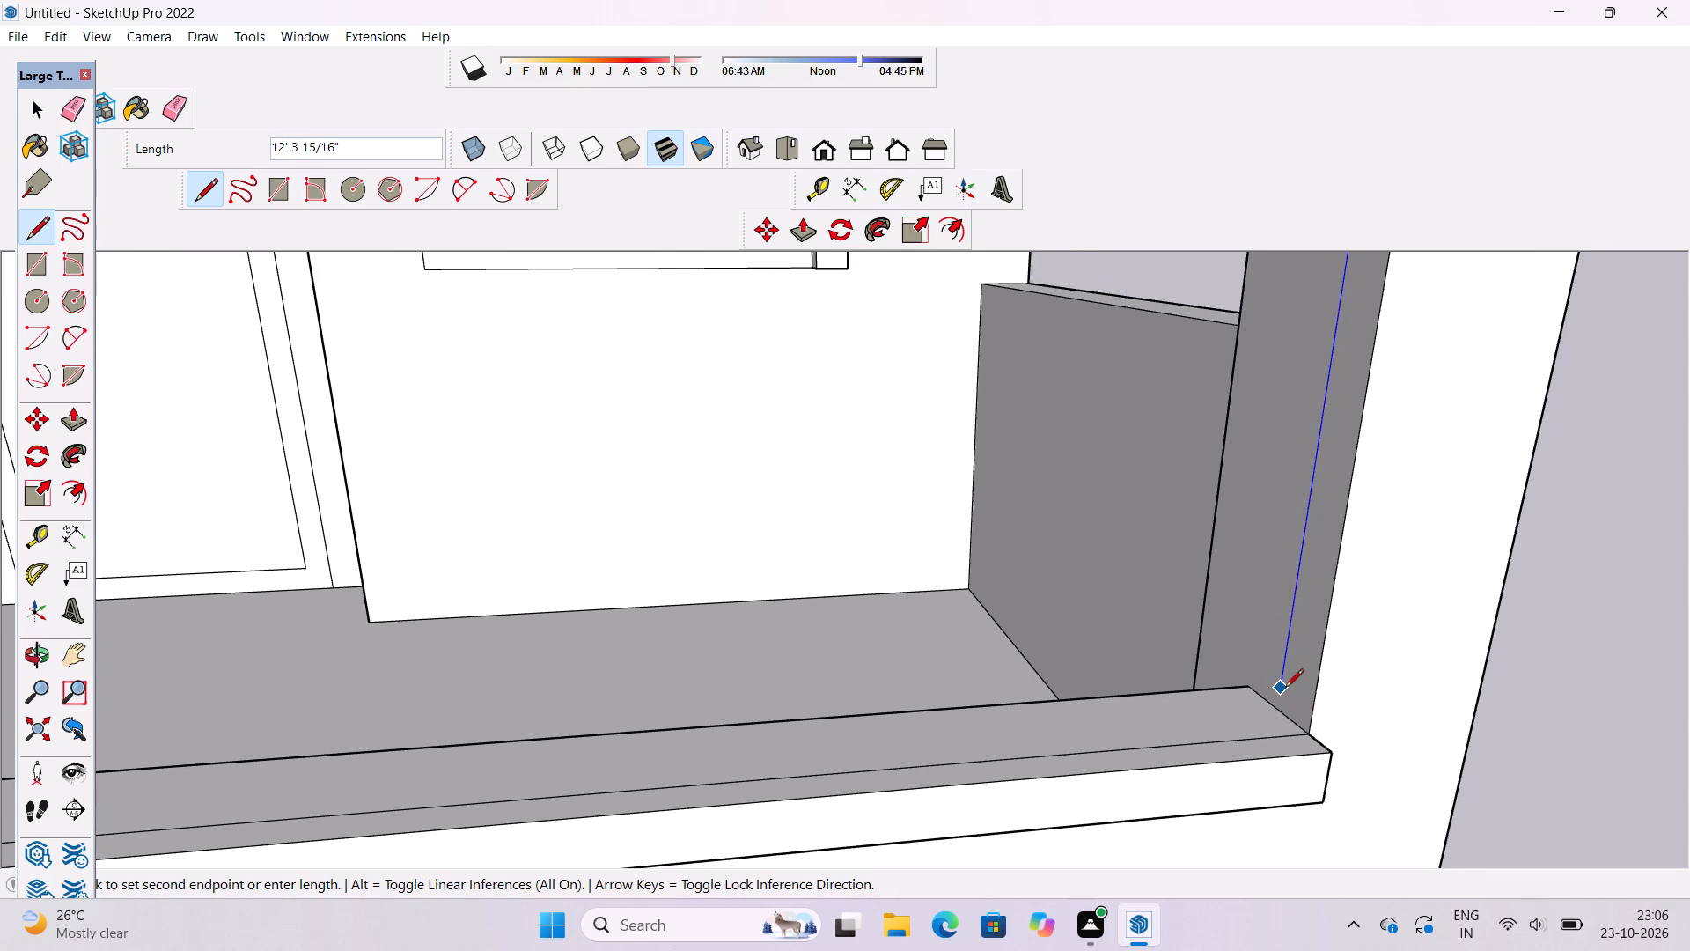
scroll(1285, 686, "down", 7)
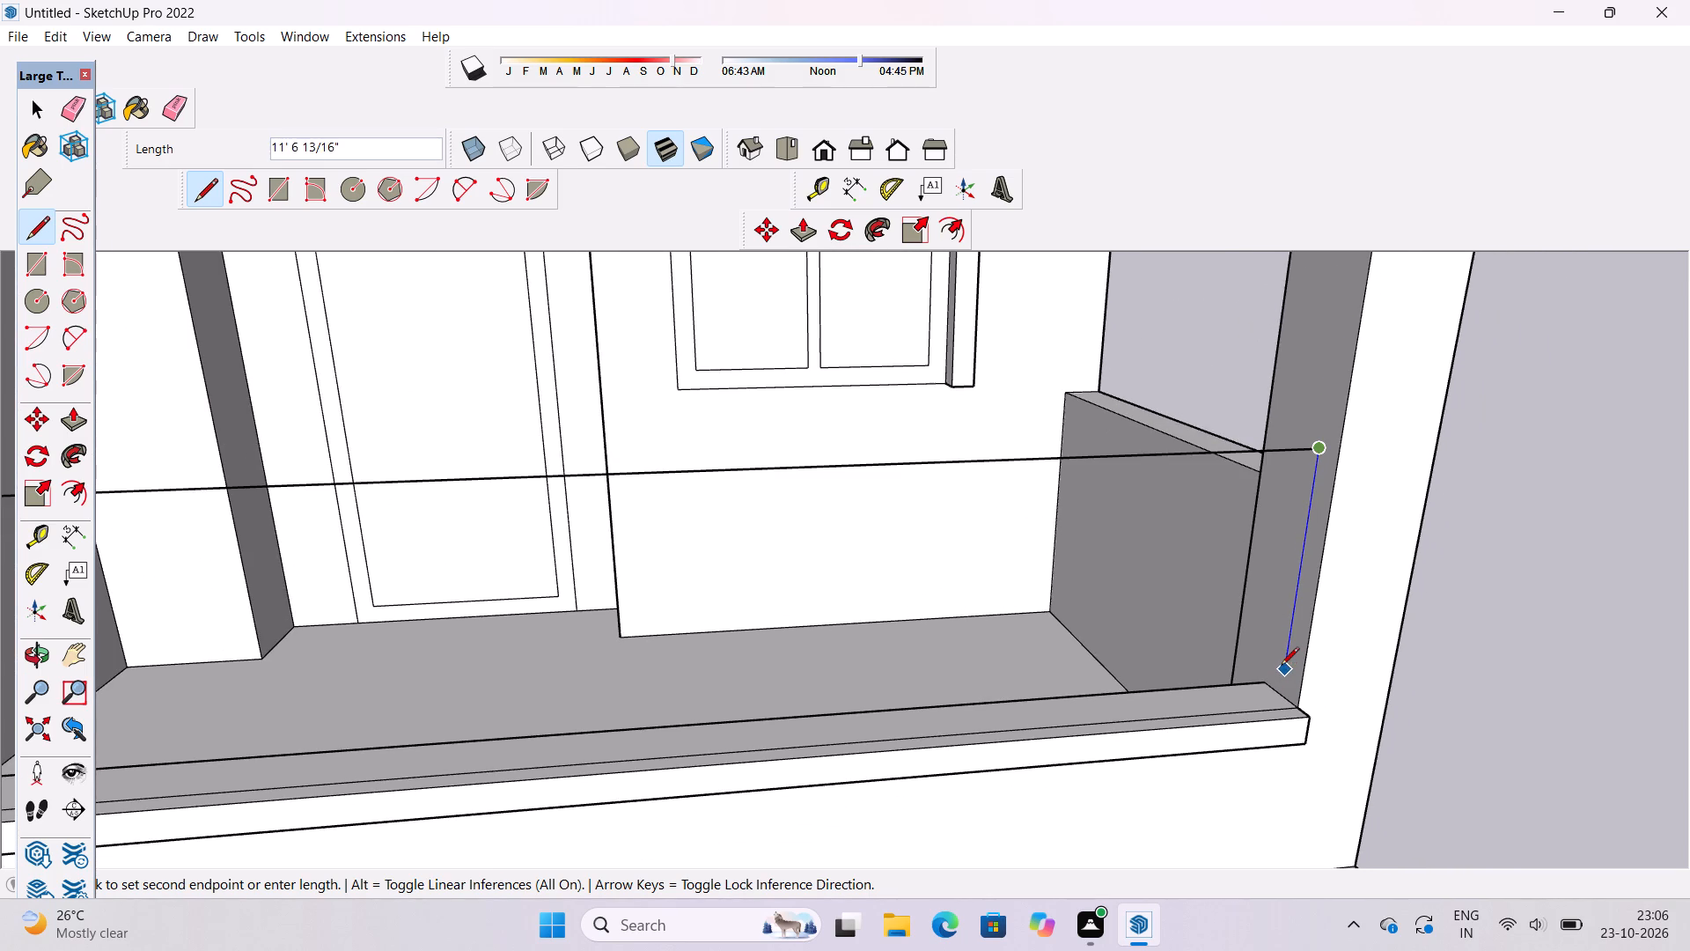
scroll(1330, 649, "down", 4)
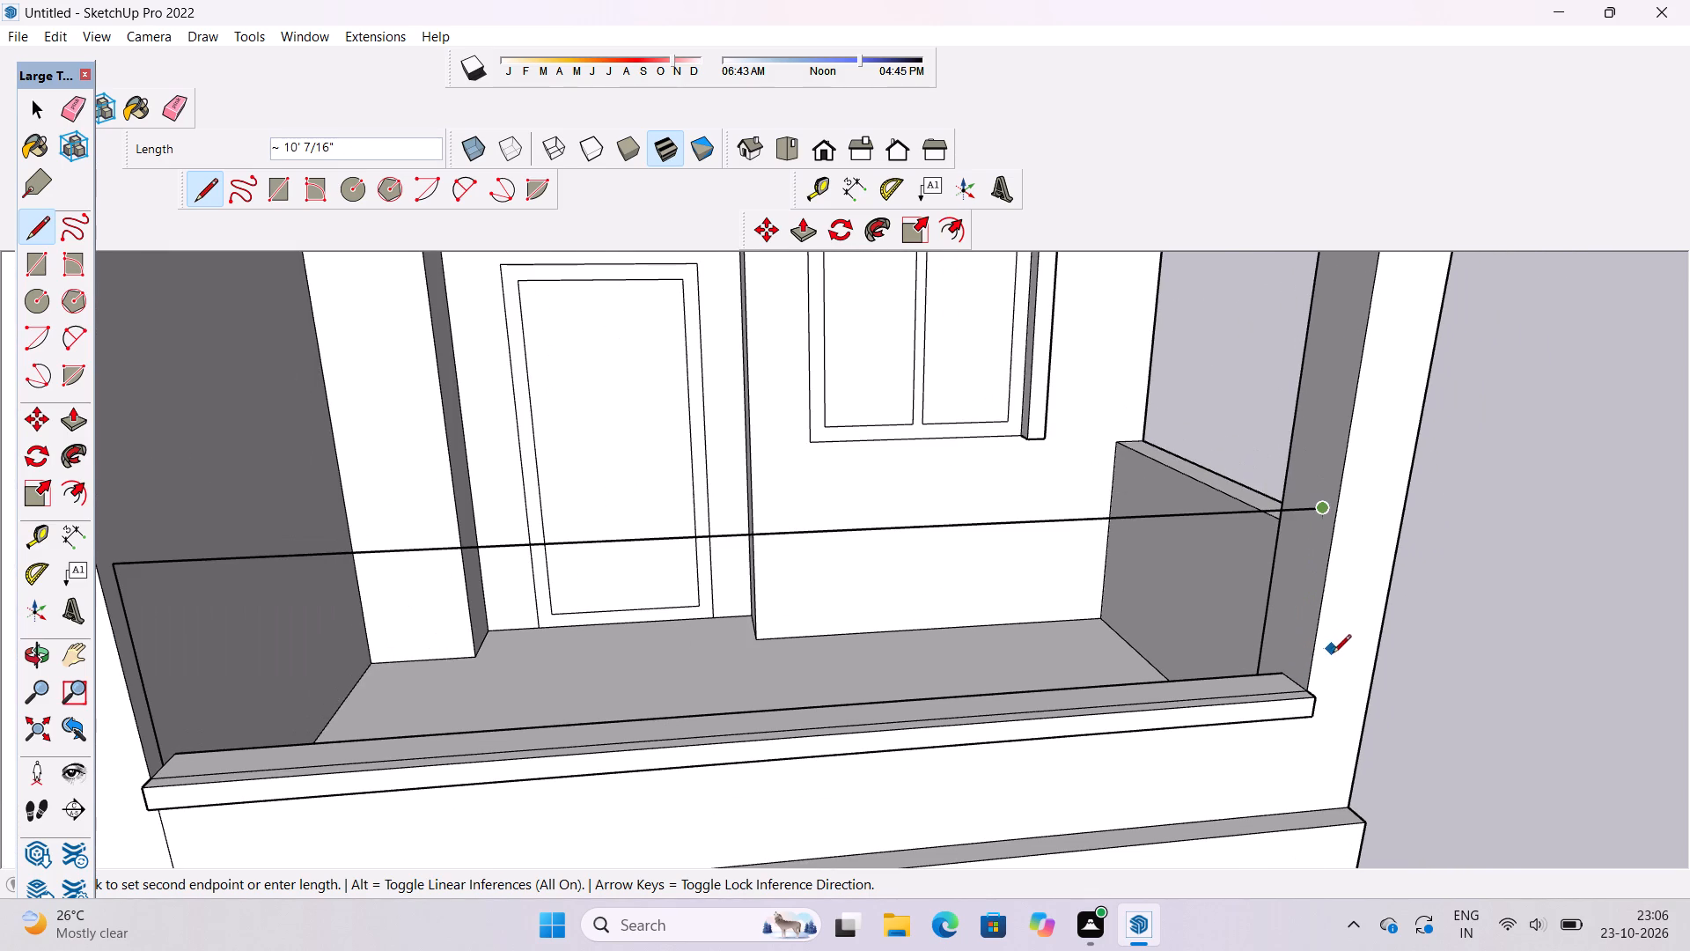
scroll(1314, 668, "down", 2)
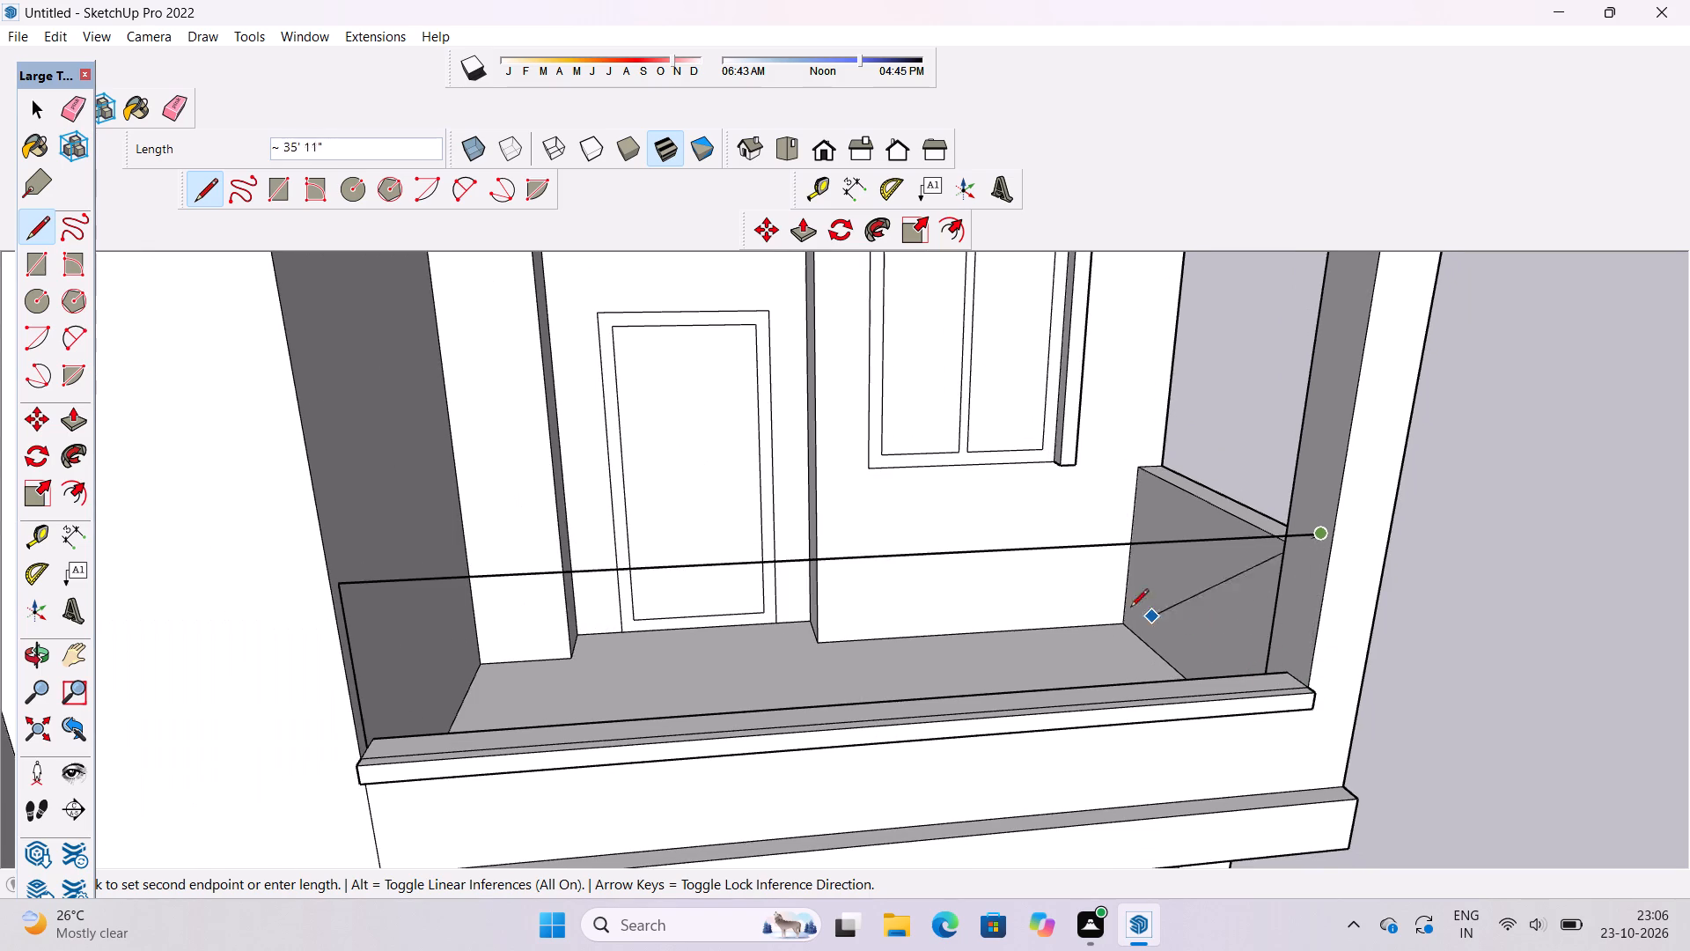
scroll(1120, 605, "down", 4)
scroll(1226, 651, "up", 20)
scroll(1226, 651, "up", 3)
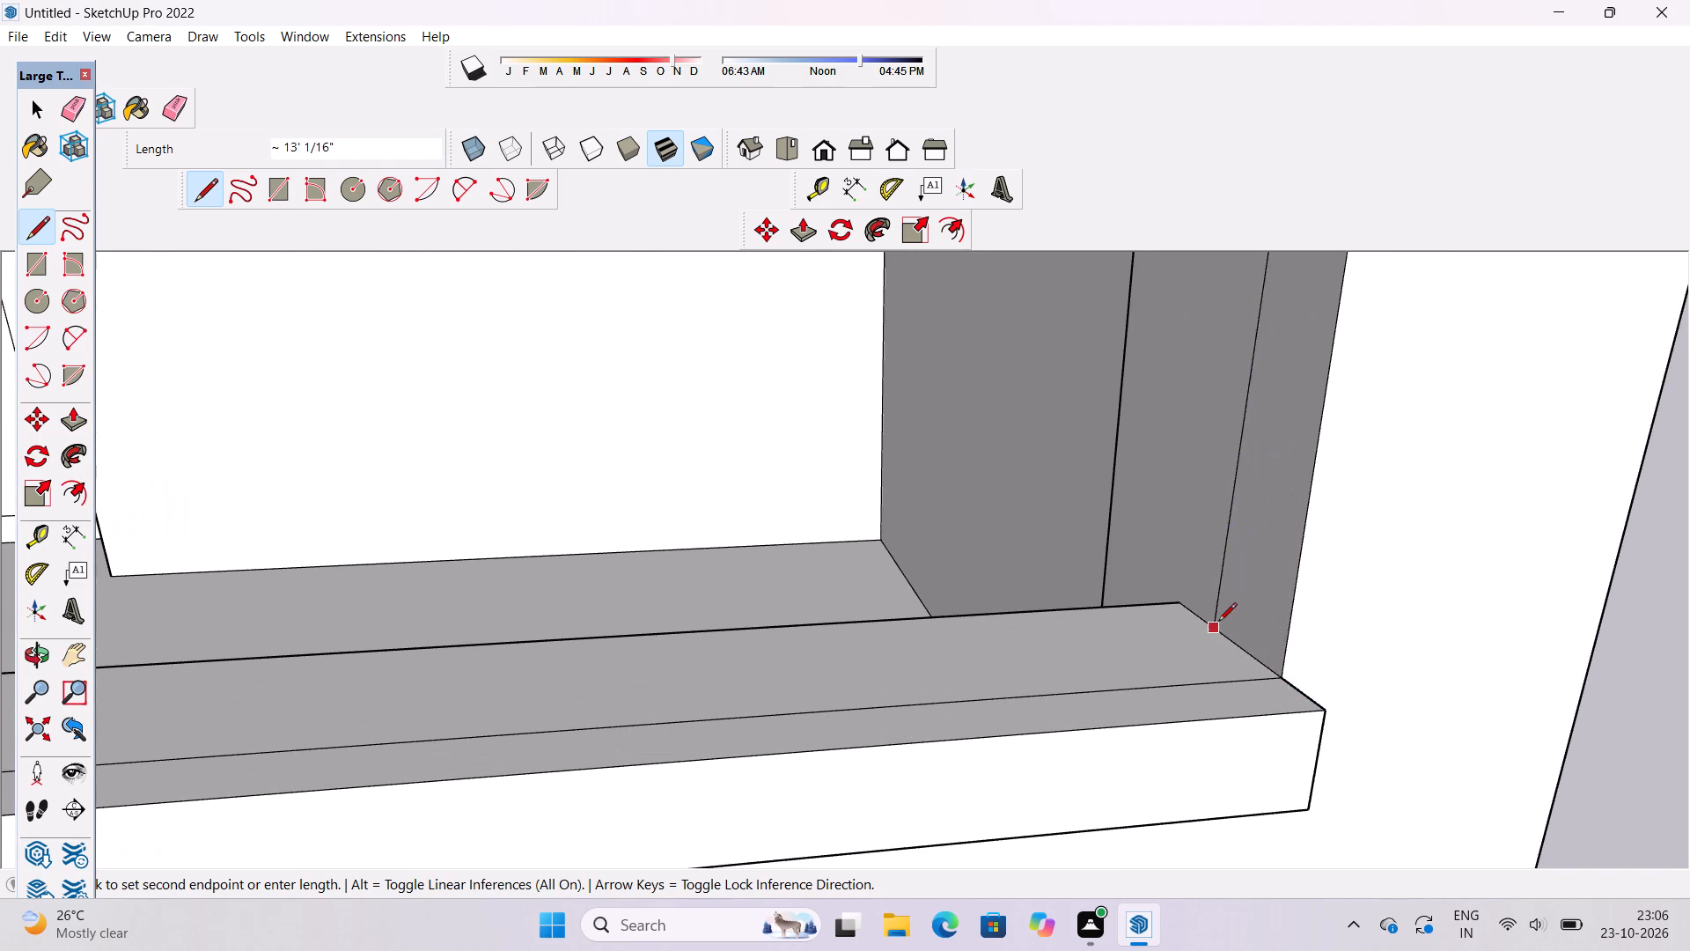
left_click(1223, 642)
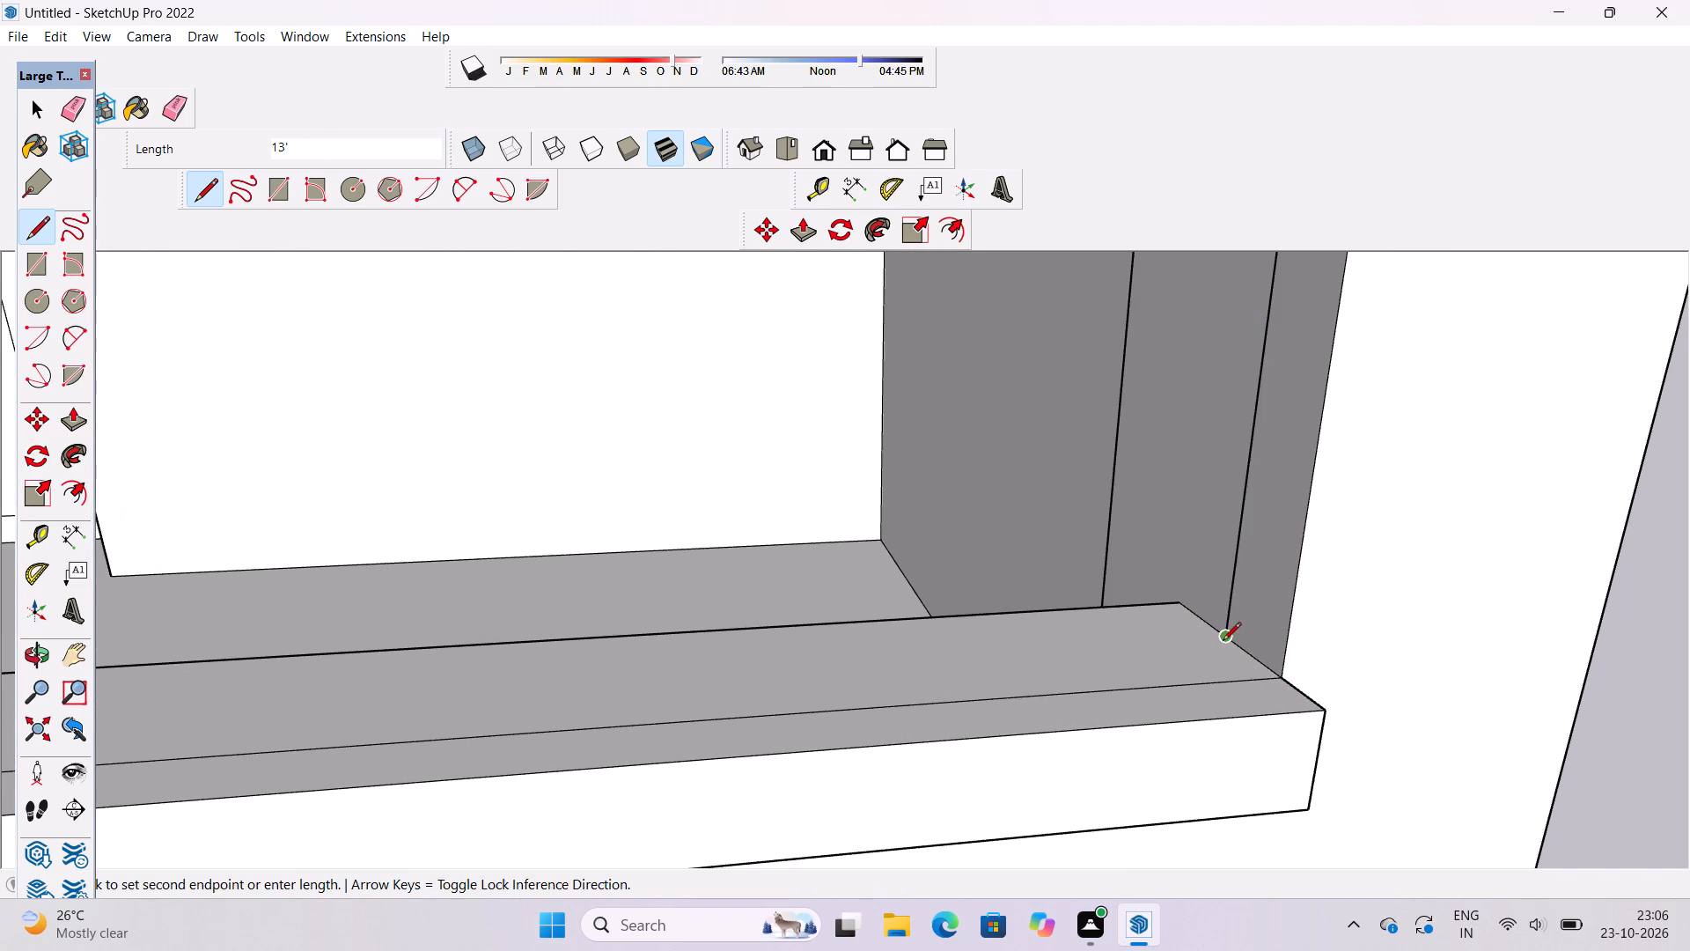
Close the middle-floor panel with a 75' bottom edge along the parapet back to the base of the tower-side line.
scroll(1223, 638, "down", 20)
scroll(1223, 638, "down", 1)
scroll(638, 698, "down", 4)
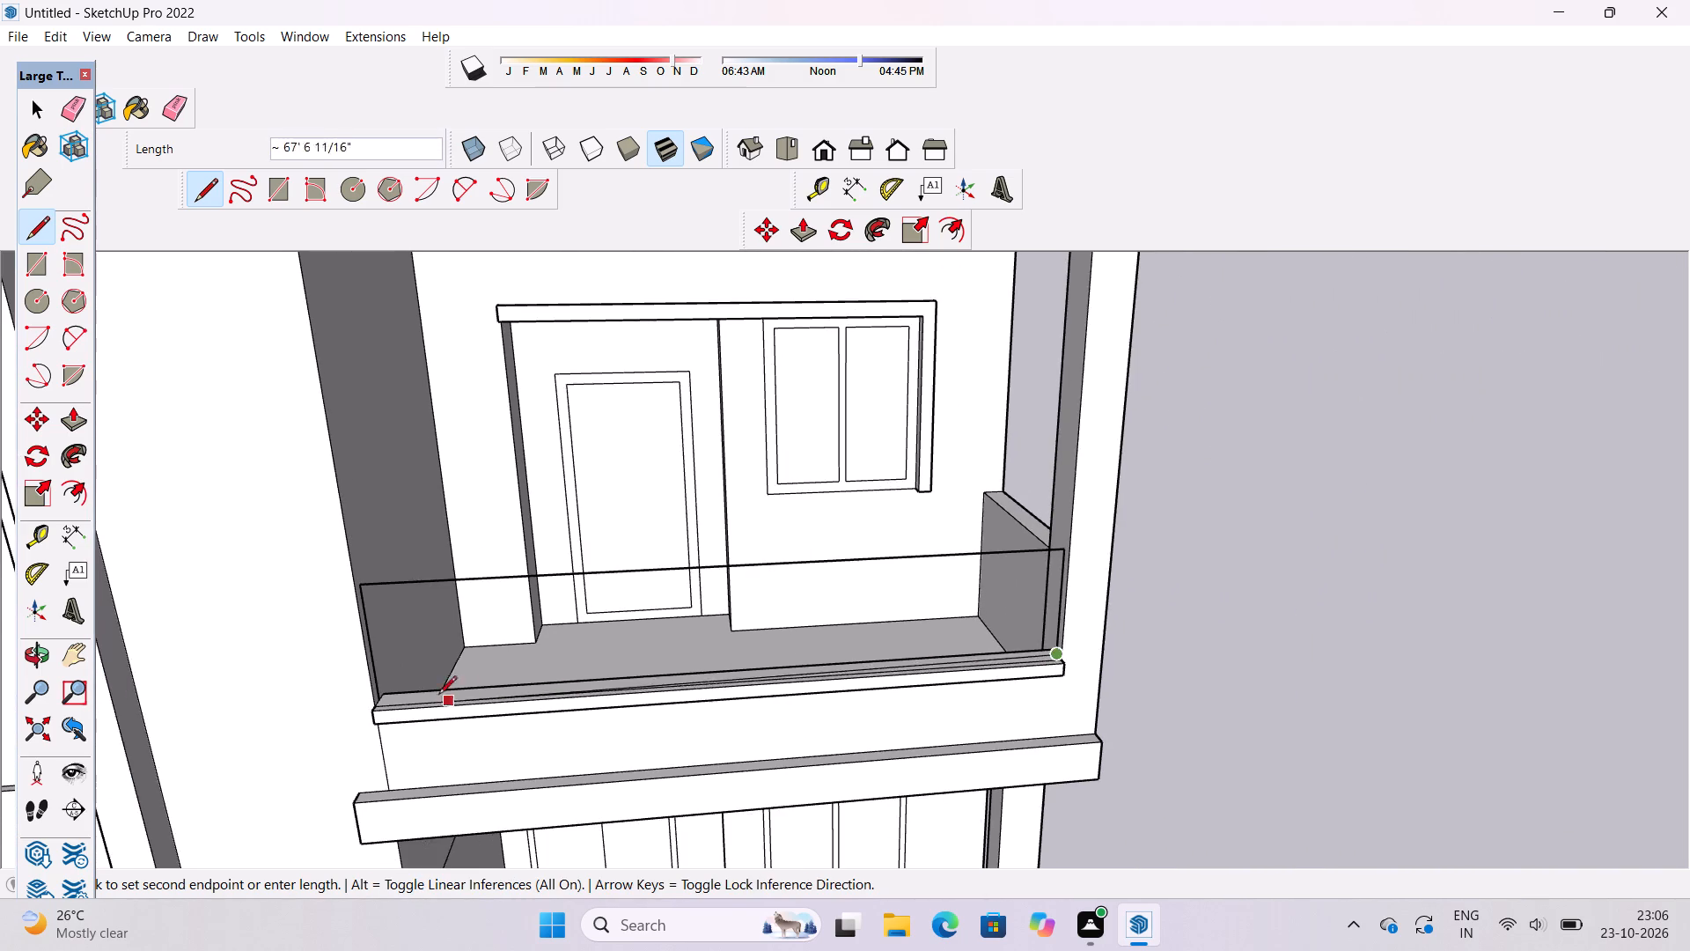
scroll(422, 696, "up", 20)
scroll(422, 696, "up", 1)
left_click(367, 689)
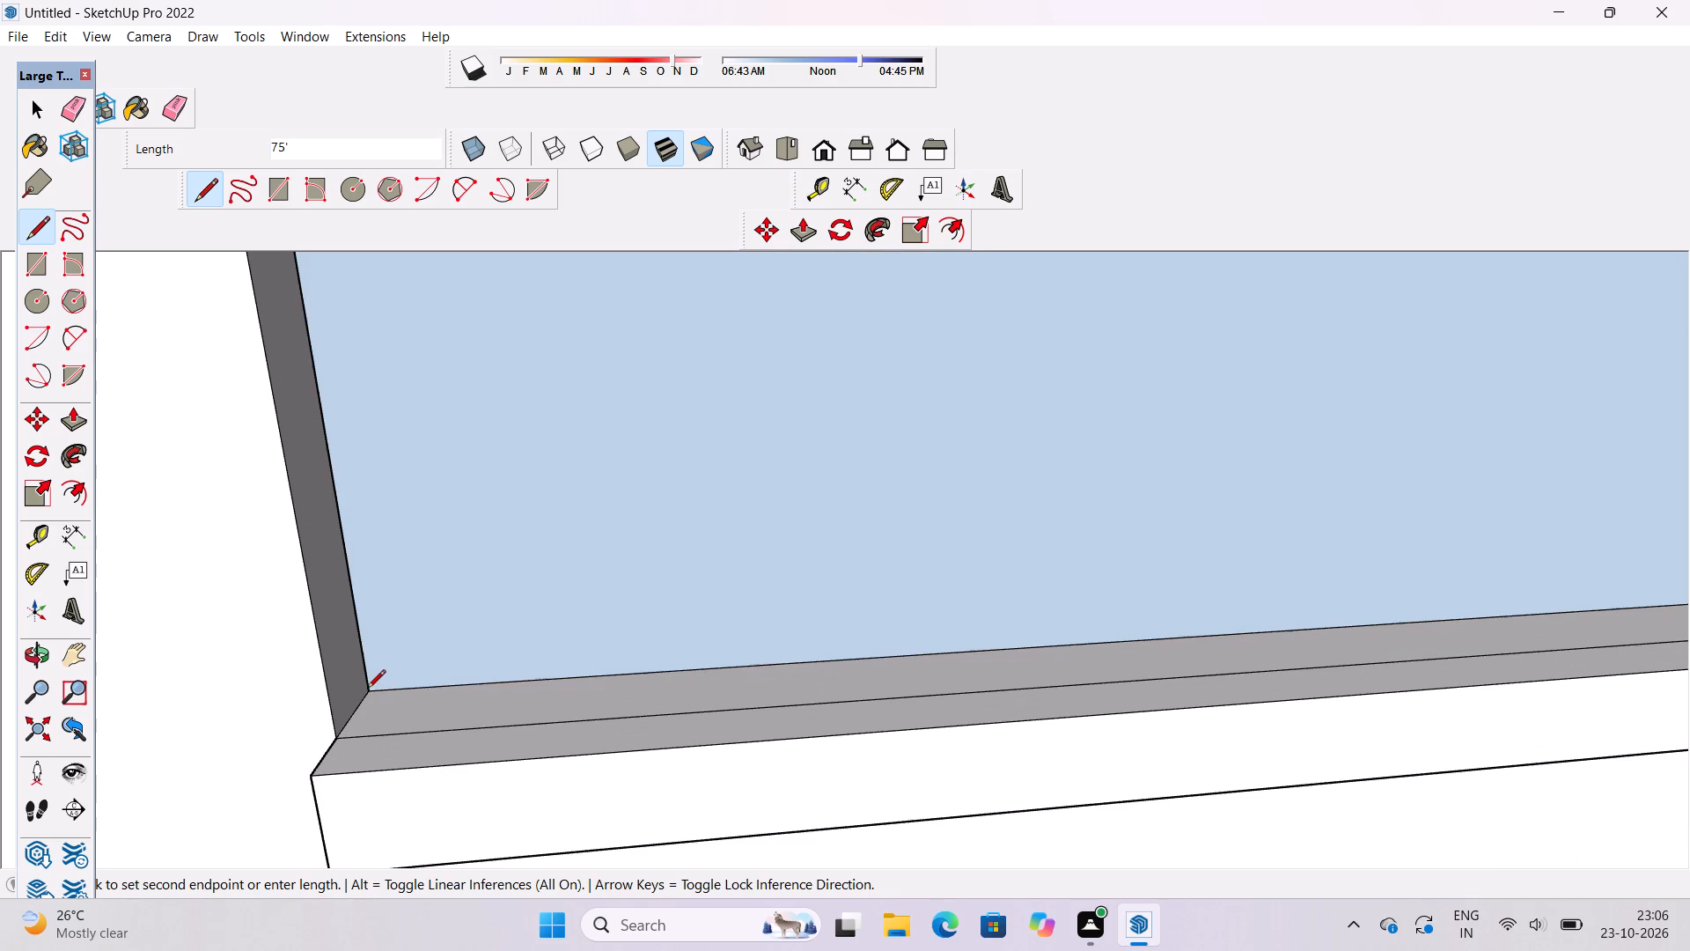
scroll(367, 689, "down", 20)
key("space")
Examine the top- and middle-floor balcony panels and the front facade from several angles.
key("o")
scroll(578, 680, "down", 3)
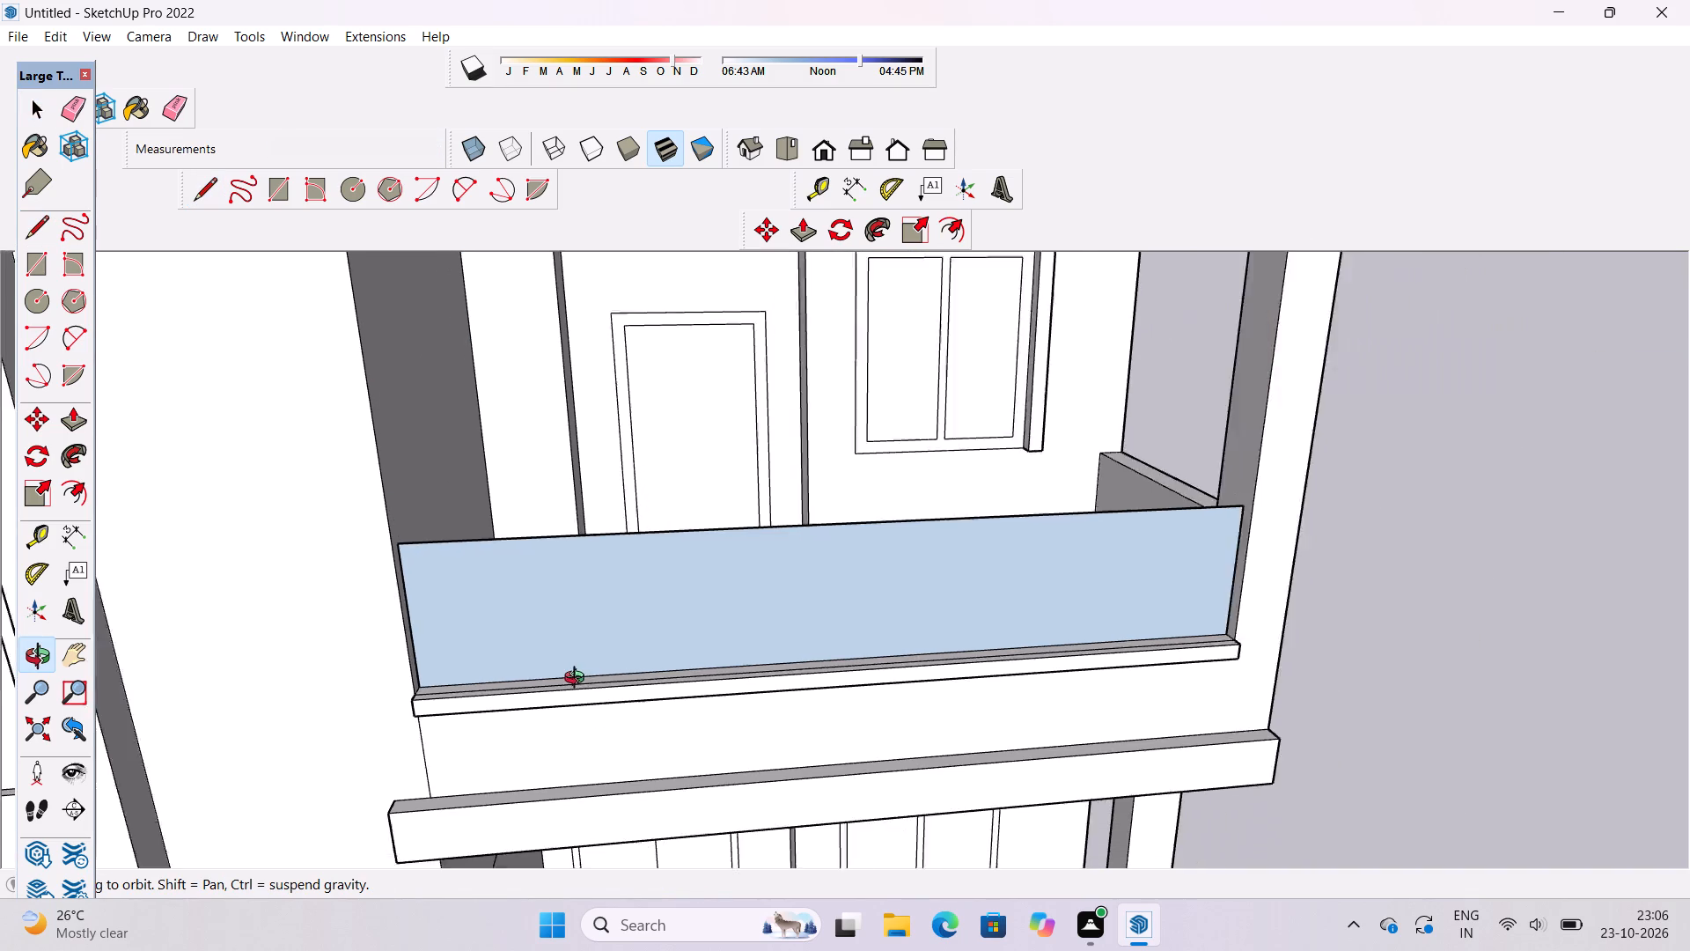
scroll(578, 680, "down", 3)
scroll(672, 670, "down", 4)
left_click_drag(731, 619, 728, 662, "shift")
left_click_drag(760, 691, 687, 691)
left_click_drag(726, 699, 727, 660)
scroll(730, 660, "down", 1)
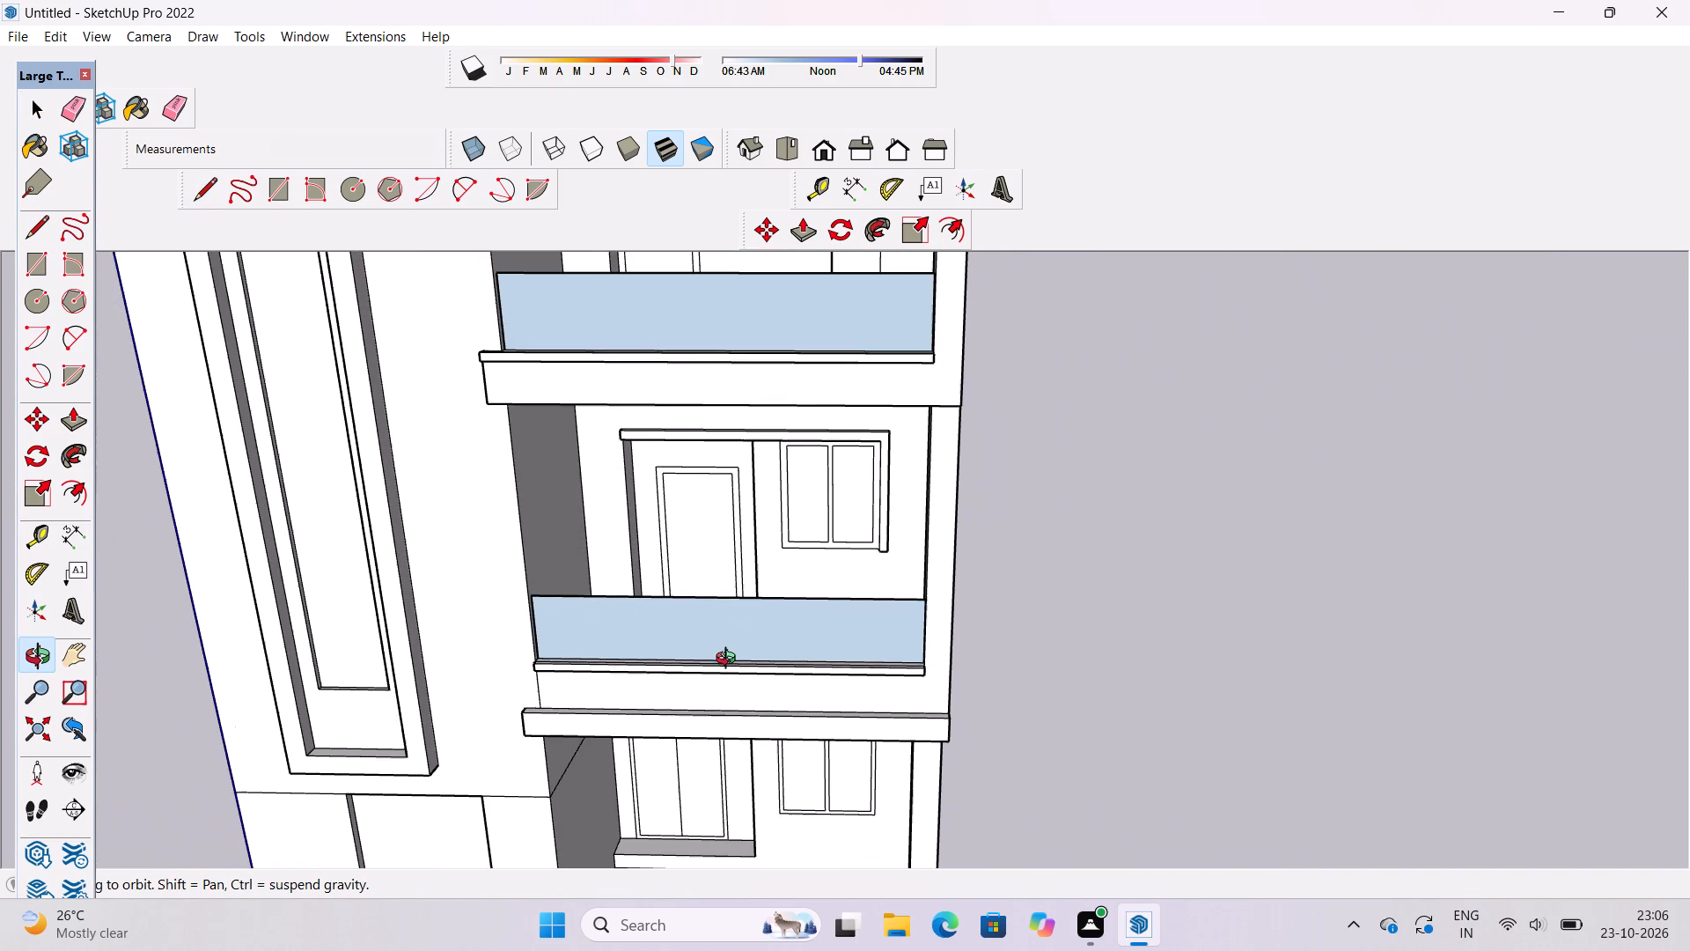
left_click_drag(731, 660, 753, 633, "shift")
scroll(757, 632, "down", 4)
left_click_drag(758, 632, 777, 702, "shift")
left_click_drag(716, 708, 905, 732)
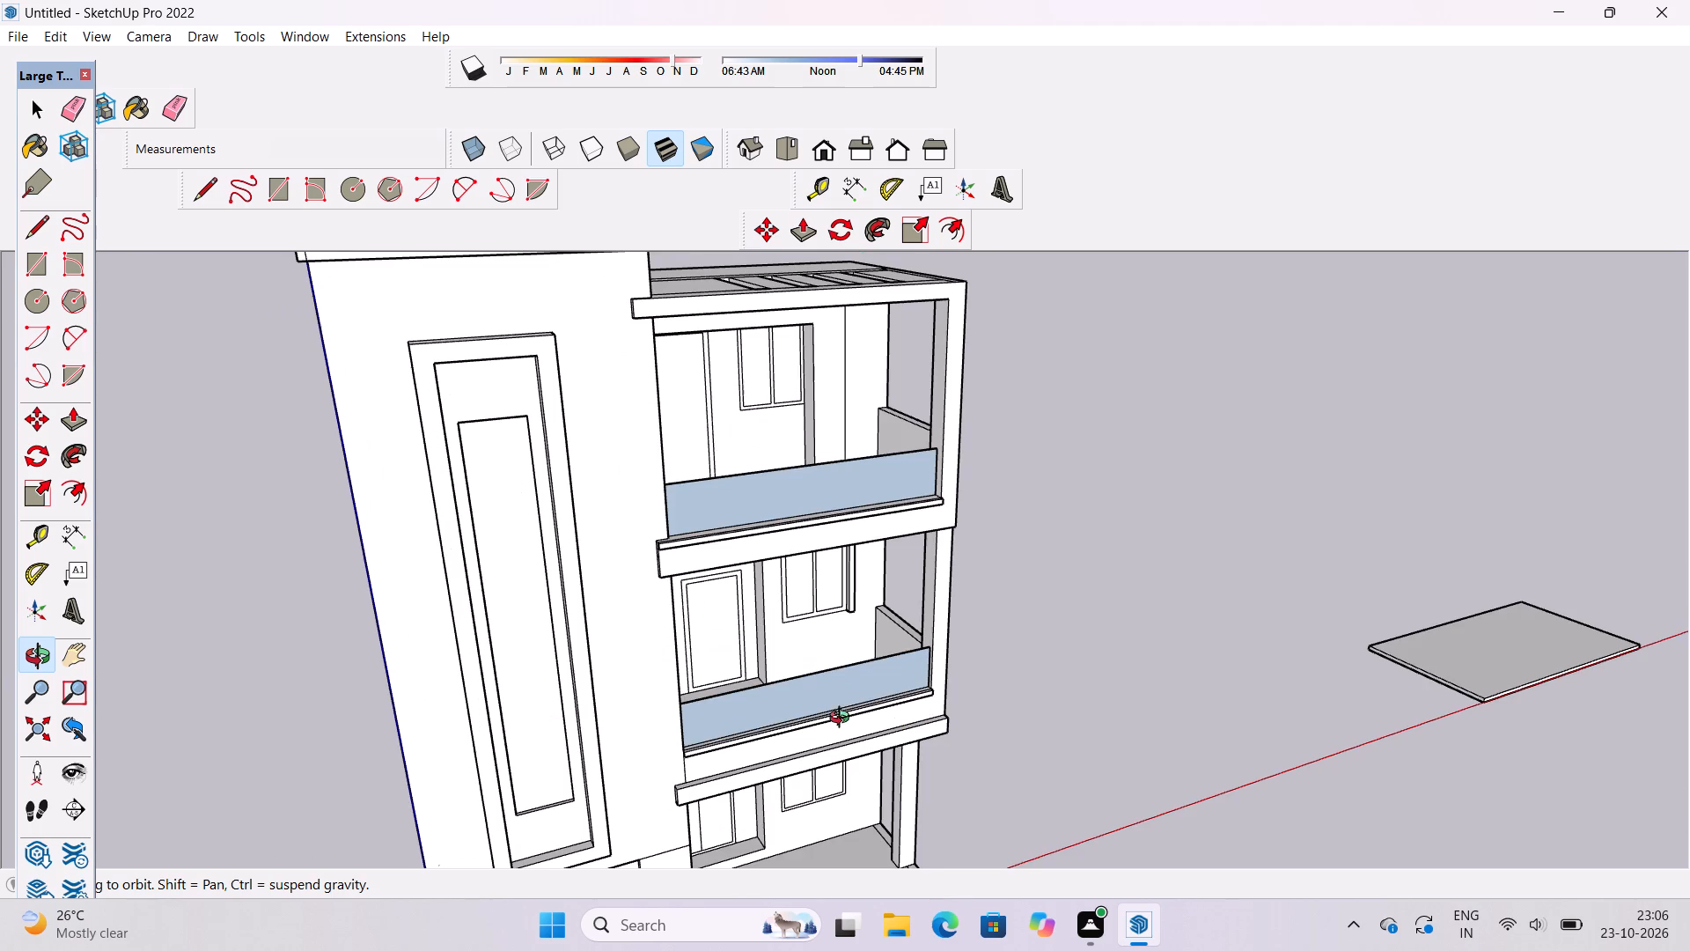
left_click(836, 719, "shift")
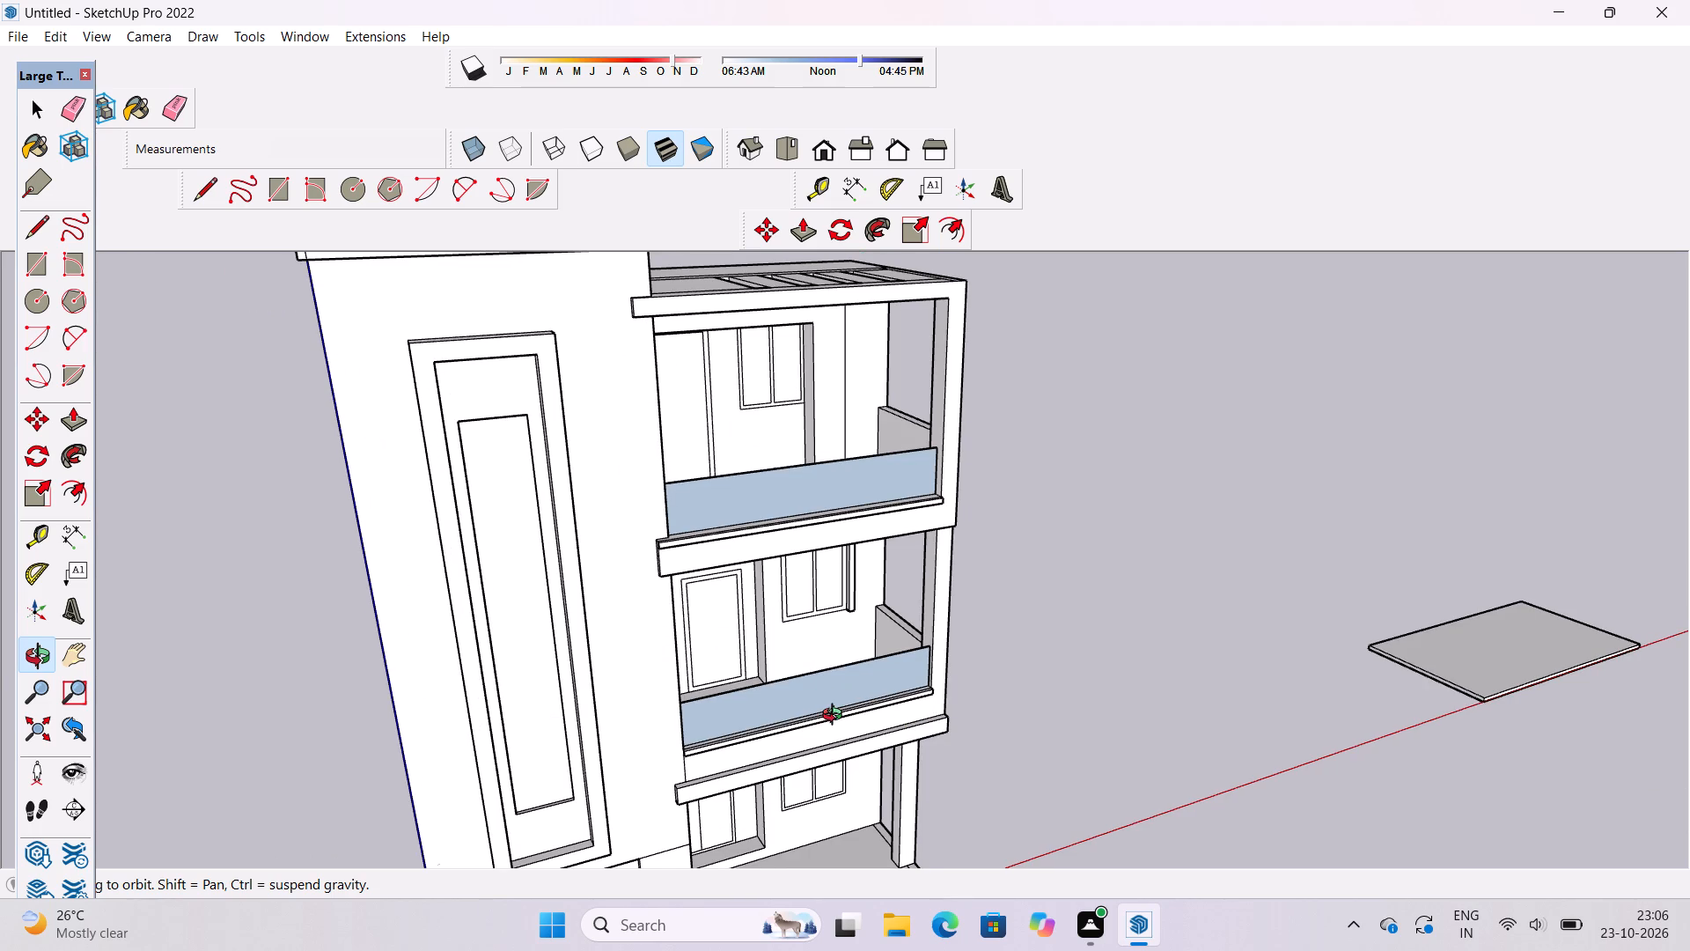
scroll(829, 705, "down", 1)
left_click_drag(825, 739, 833, 769, "shift")
left_click_drag(833, 769, 820, 712)
left_click_drag(819, 726, 819, 671, "shift")
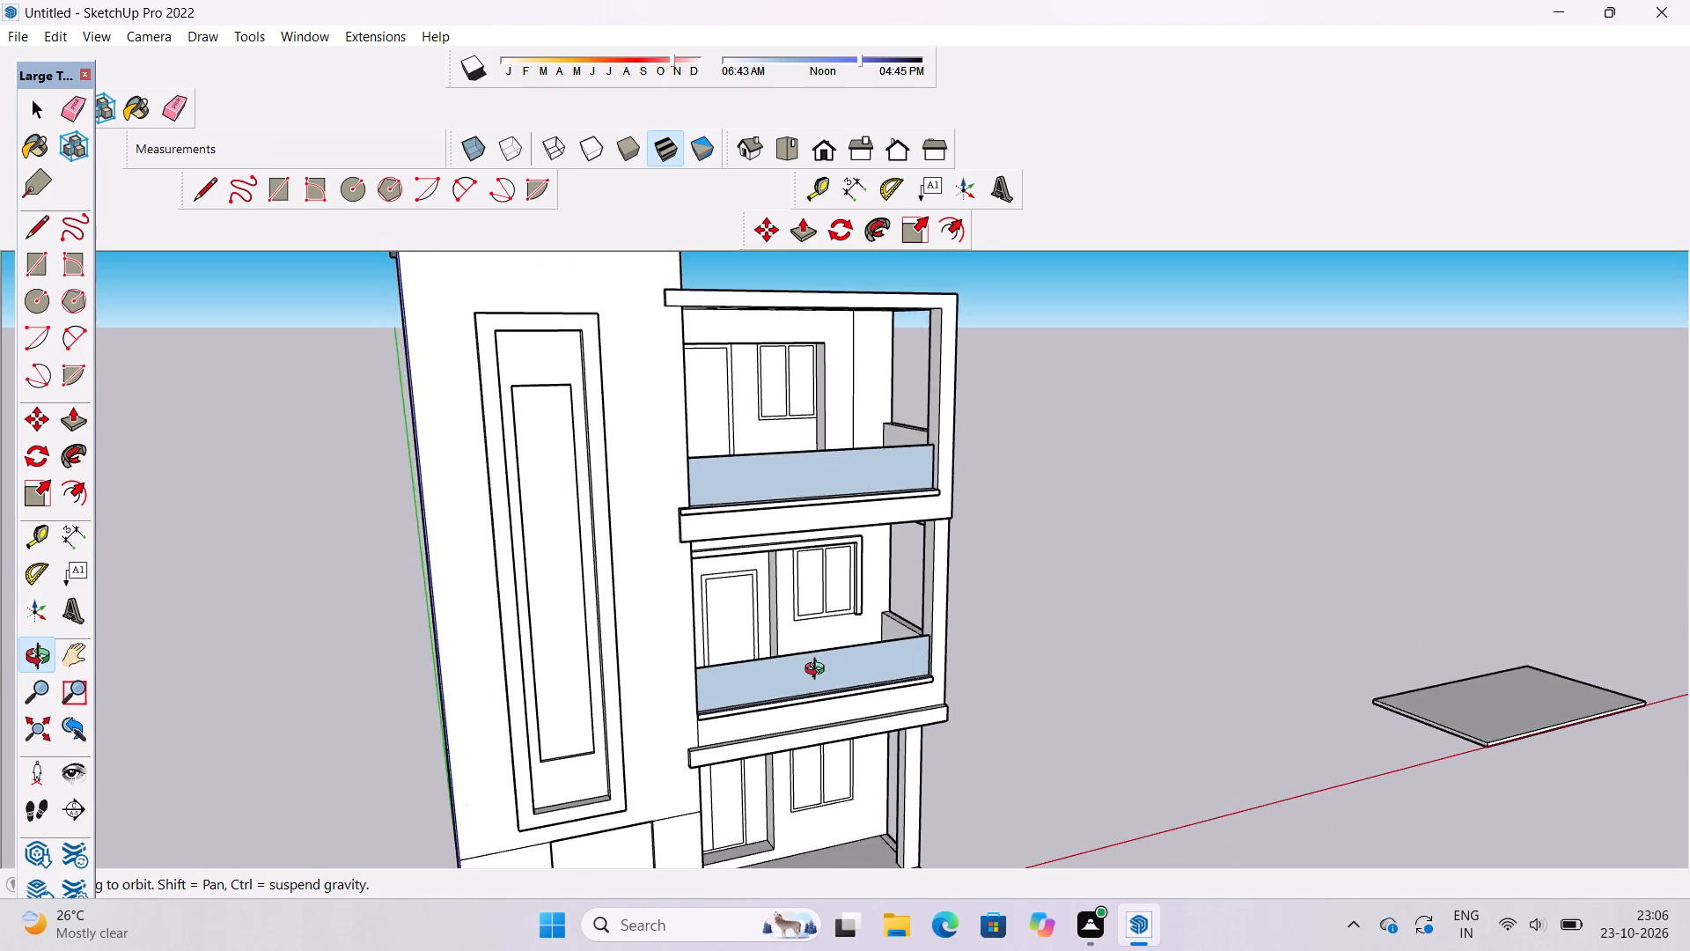
left_click_drag(819, 671, 734, 741)
left_click_drag(795, 701, 787, 743, "shift")
left_click_drag(787, 743, 864, 715)
key("space")
left_click(1013, 638)
key("o")
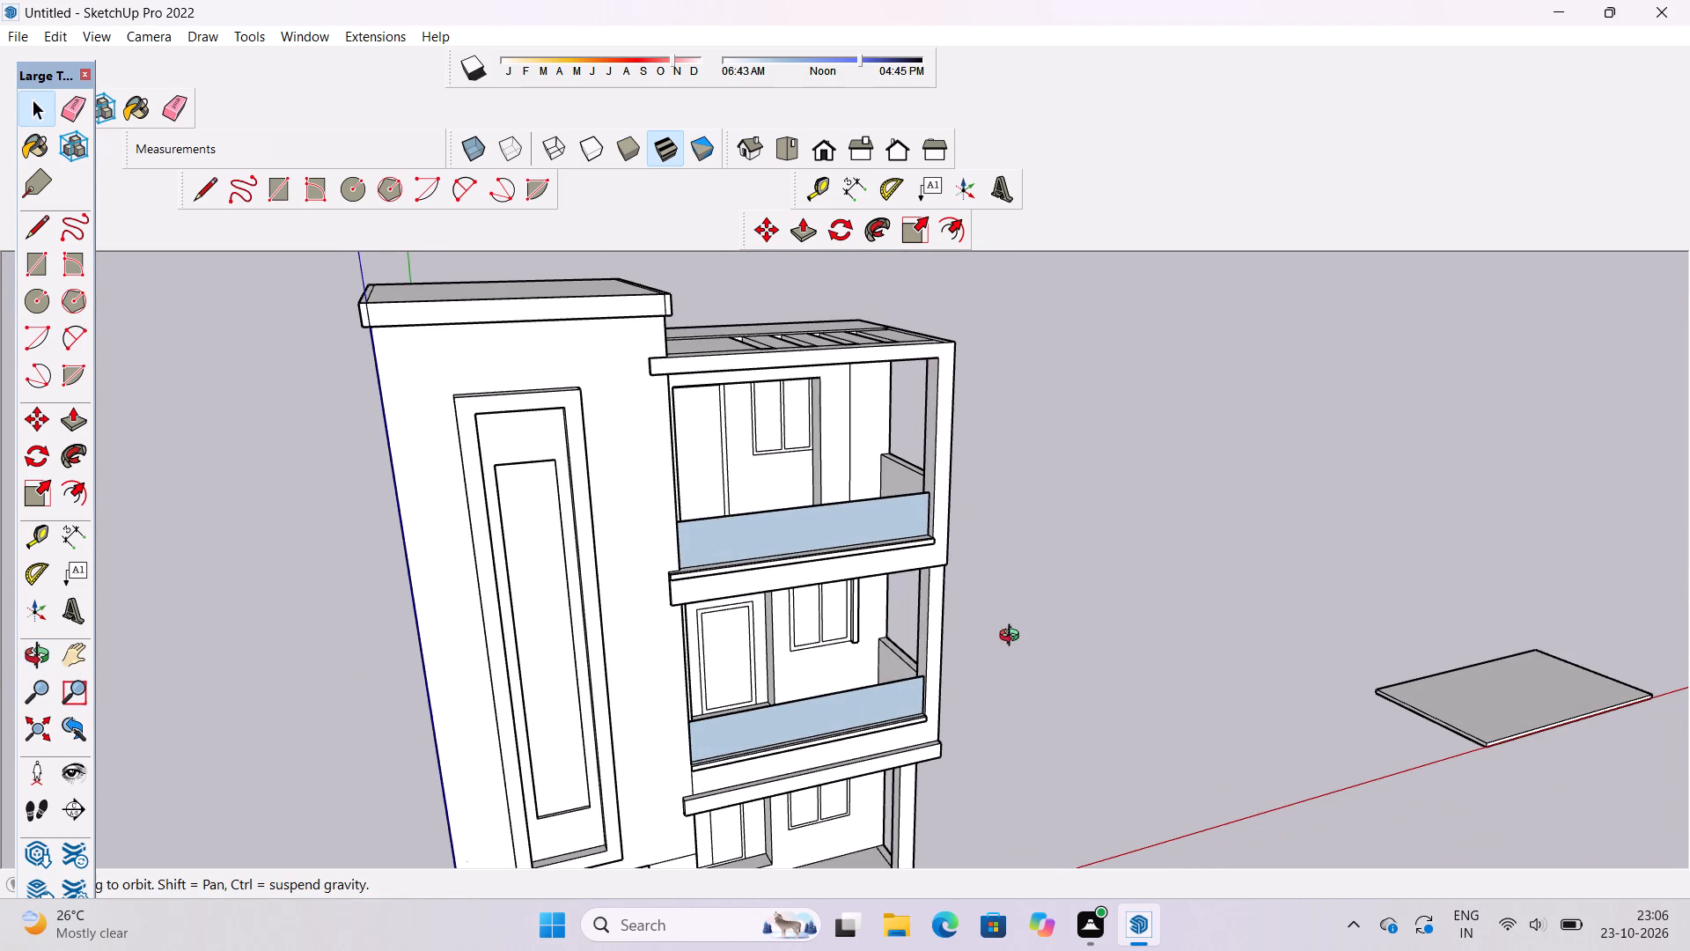
left_click_drag(837, 722, 873, 649, "shift")
scroll(885, 657, "up", 1)
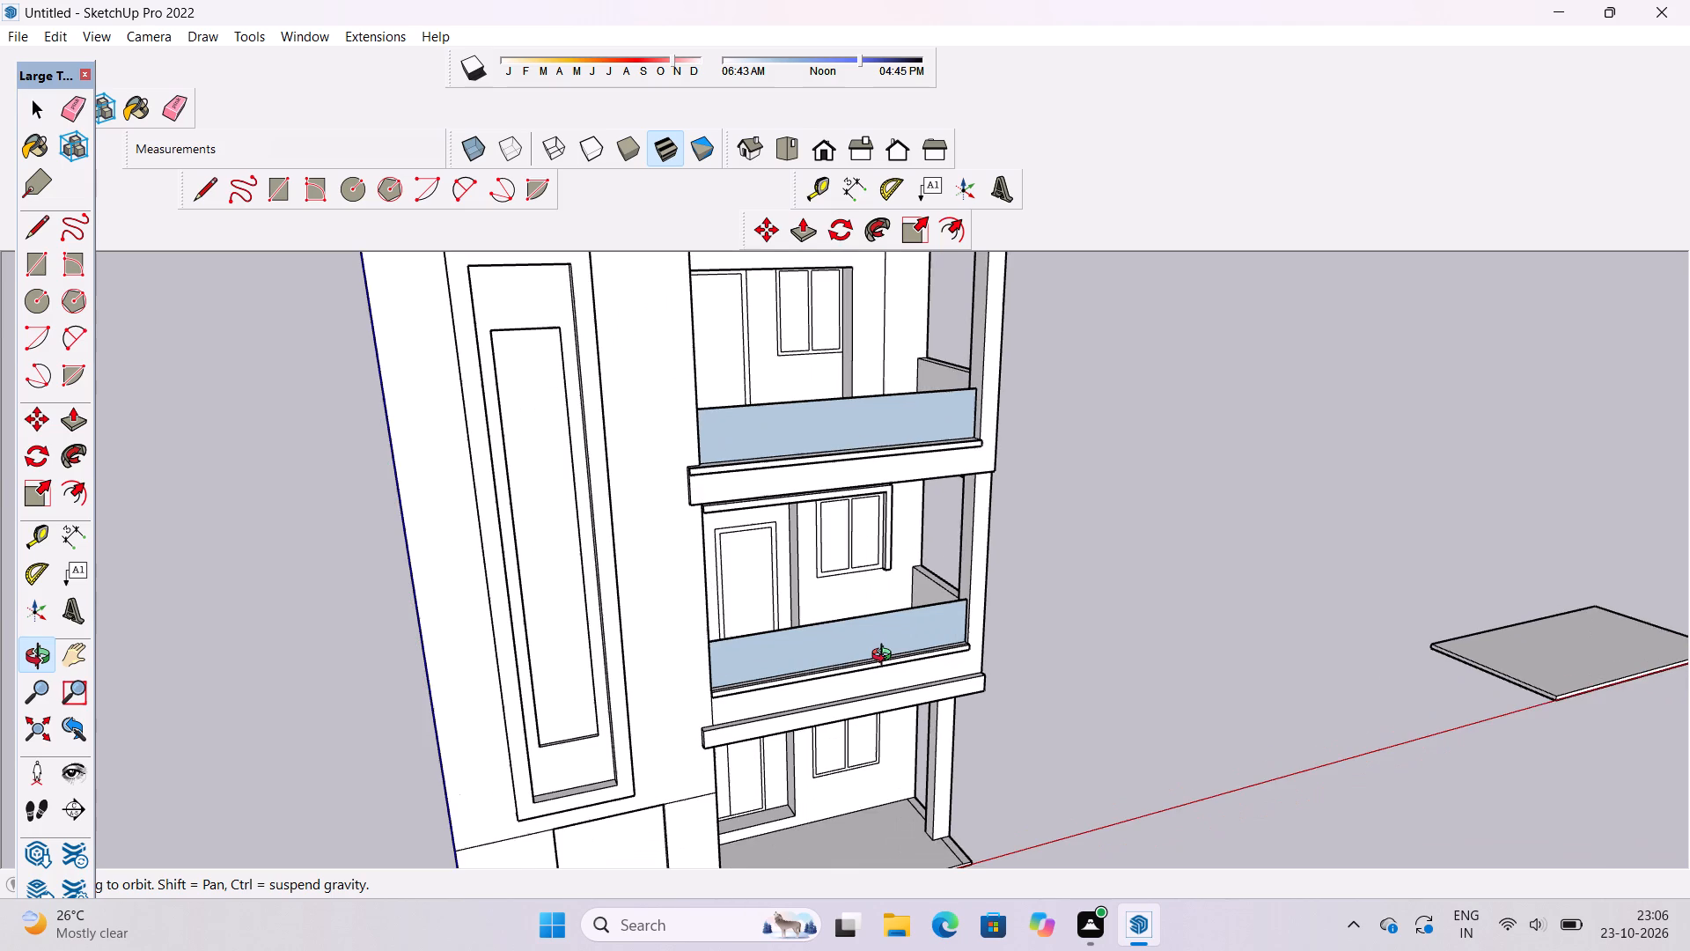
scroll(885, 657, "down", 1)
left_click_drag(958, 656, 779, 682)
left_click_drag(871, 642, 847, 719)
left_click_drag(846, 719, 1123, 776)
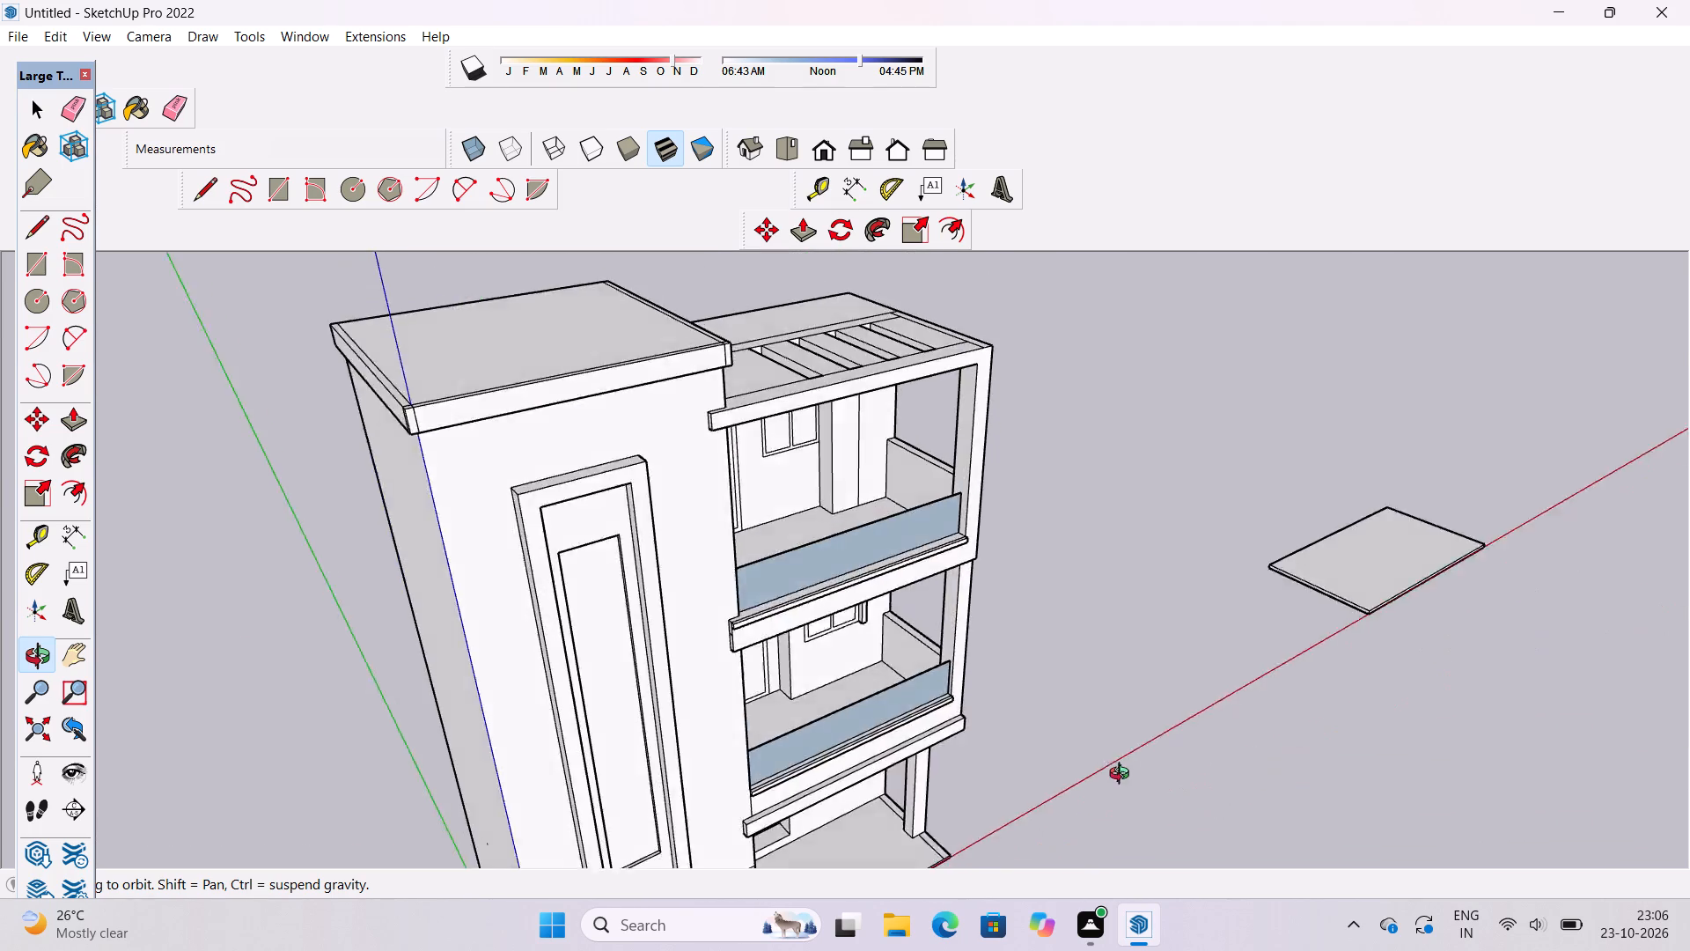
Examine the middle- and top-floor balcony panels and the ground-floor porch from several angles.
left_click_drag(1123, 776, 1107, 838)
left_click_drag(1061, 711, 1064, 768, "shift")
left_click_drag(1095, 768, 903, 752)
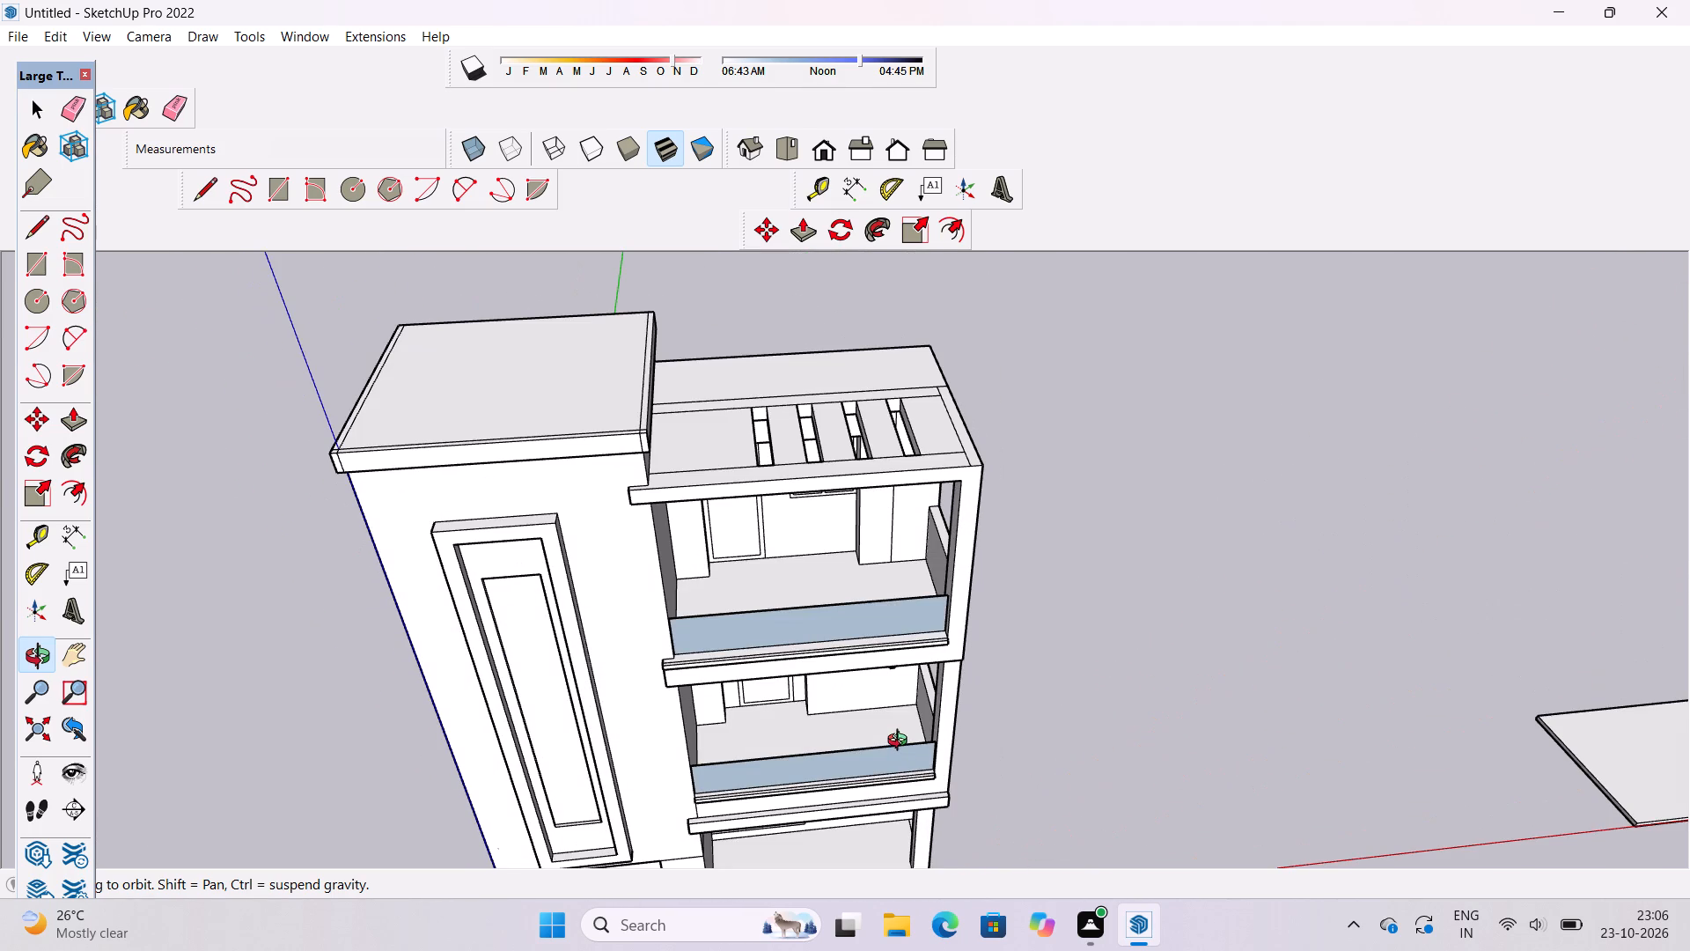
scroll(901, 742, "down", 3)
left_click_drag(864, 782, 871, 667, "shift")
left_click_drag(893, 726, 909, 603)
scroll(915, 723, "up", 4)
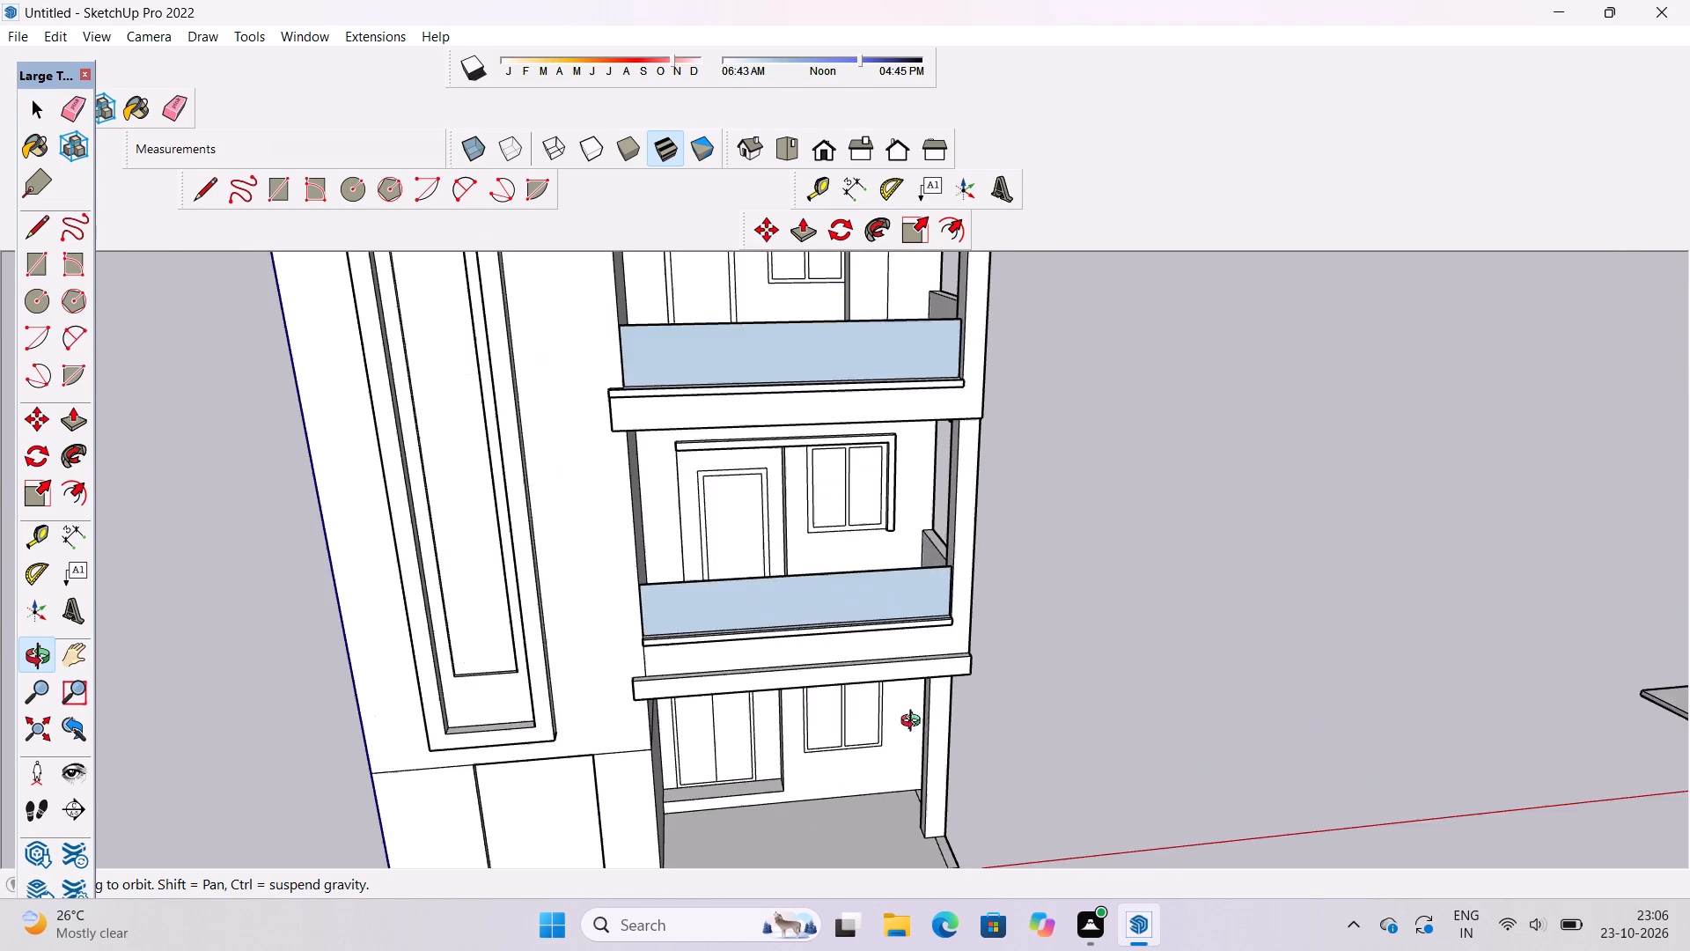
left_click_drag(895, 736, 898, 632, "shift")
left_click_drag(900, 630, 915, 872, "shift")
scroll(970, 569, "up", 9)
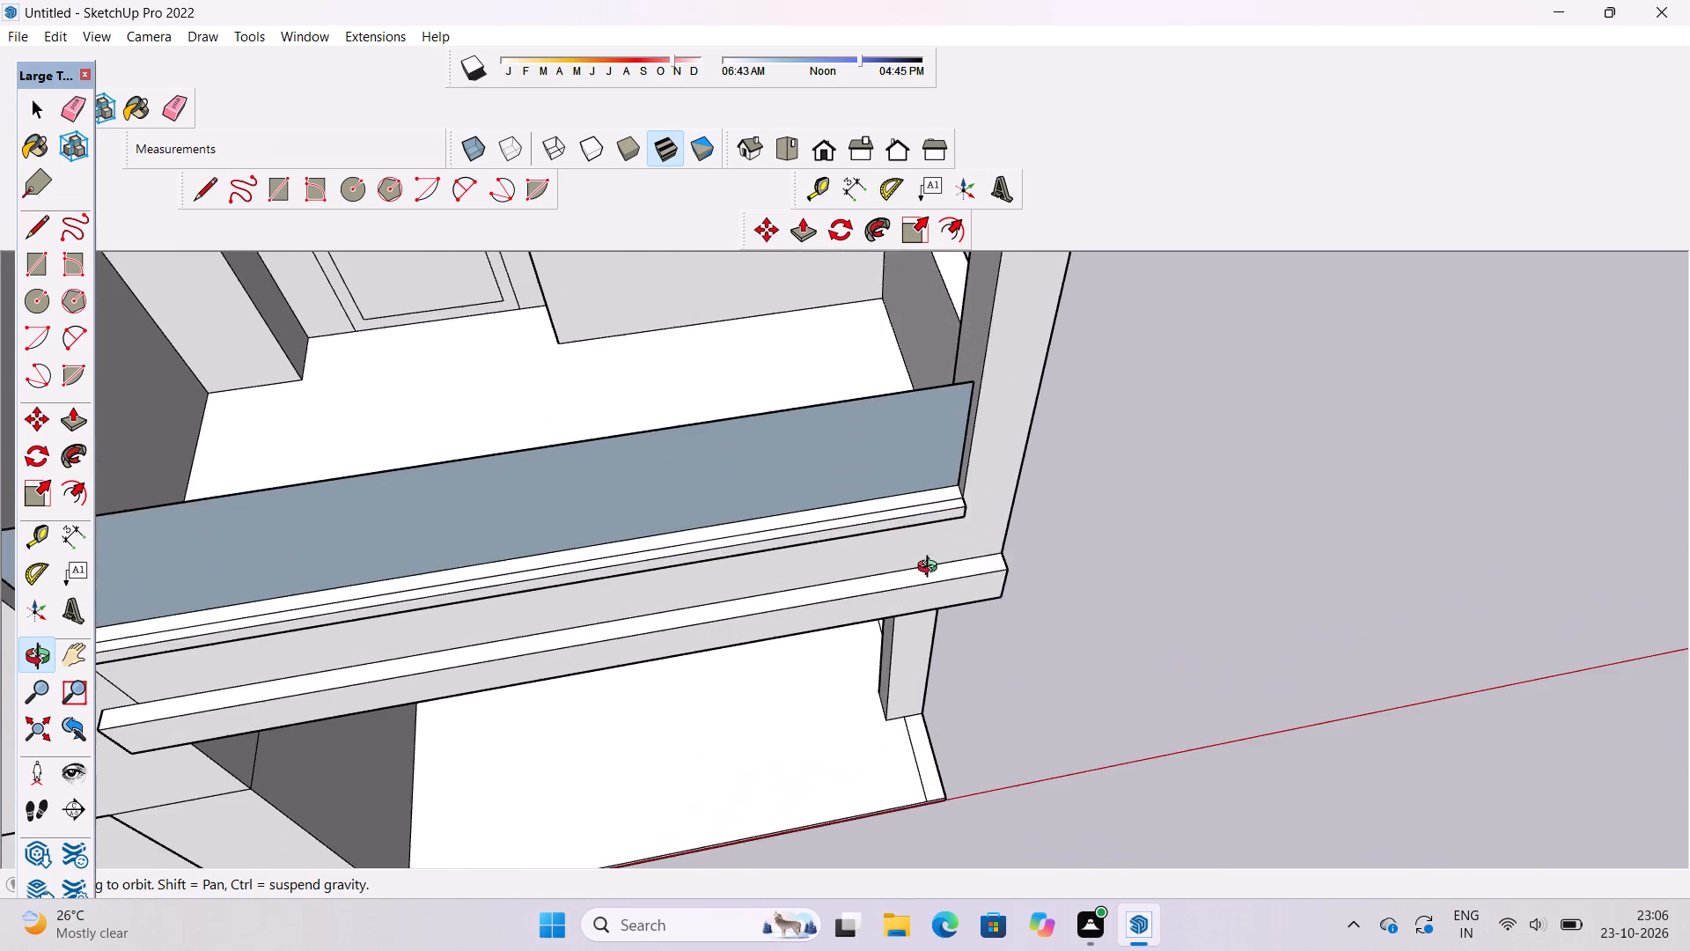
left_click_drag(931, 569, 979, 705, "shift")
left_click_drag(978, 710, 811, 525)
left_click_drag(833, 544, 1040, 647)
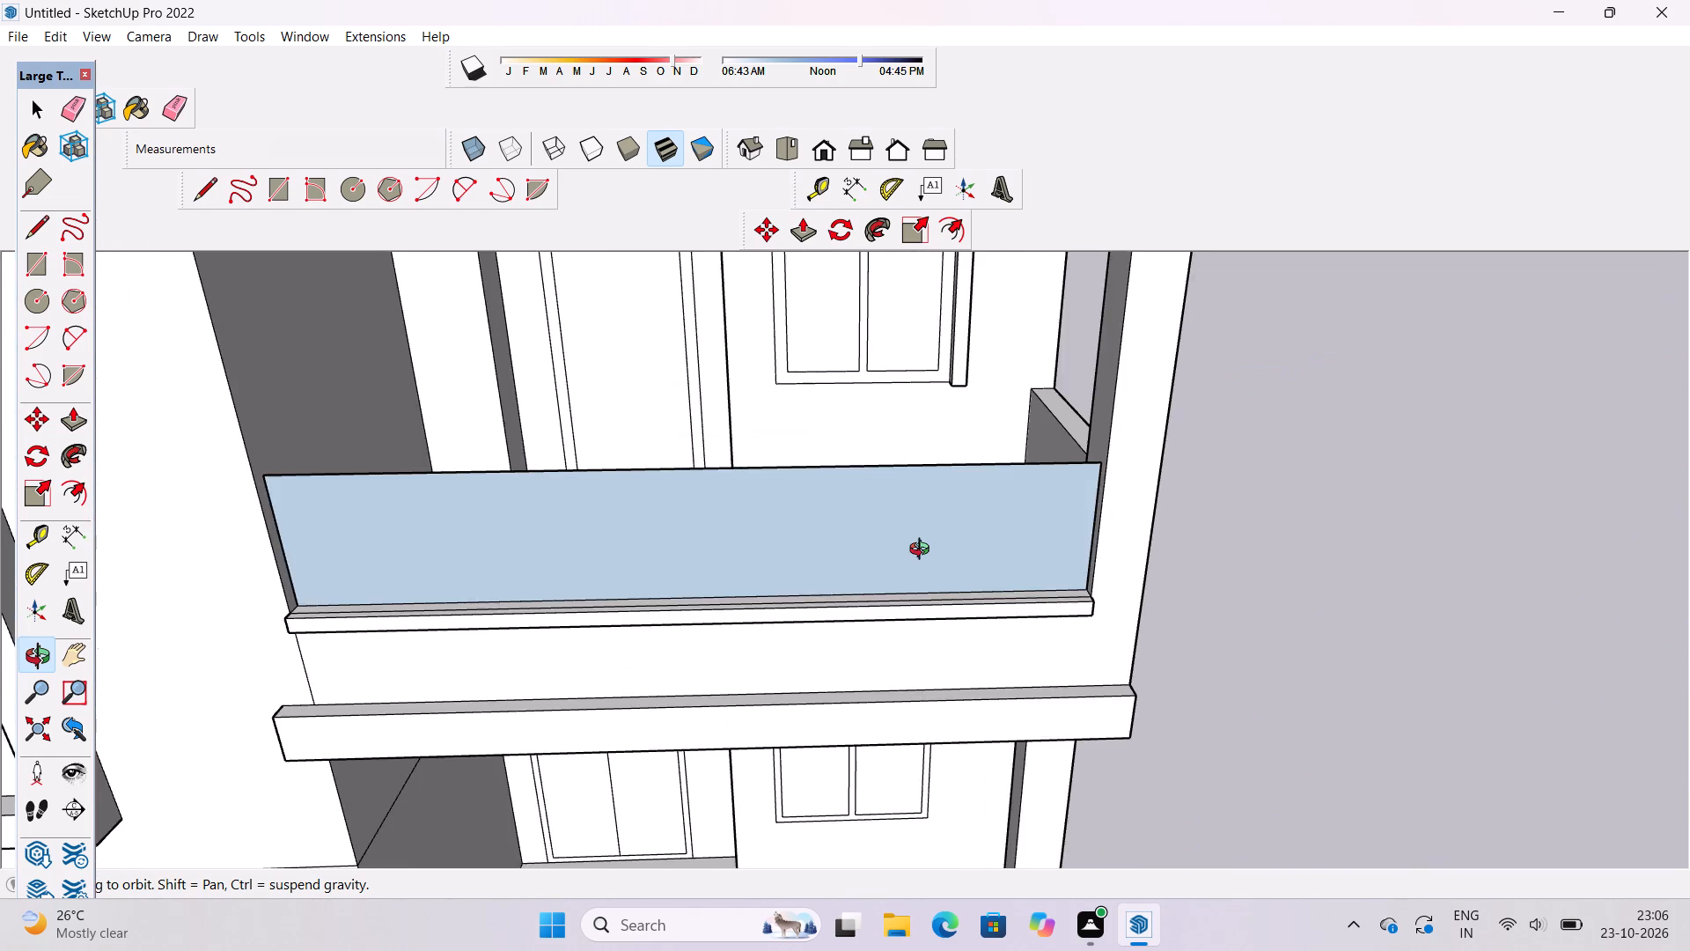
scroll(923, 551, "down", 5)
left_click_drag(926, 579, 944, 614)
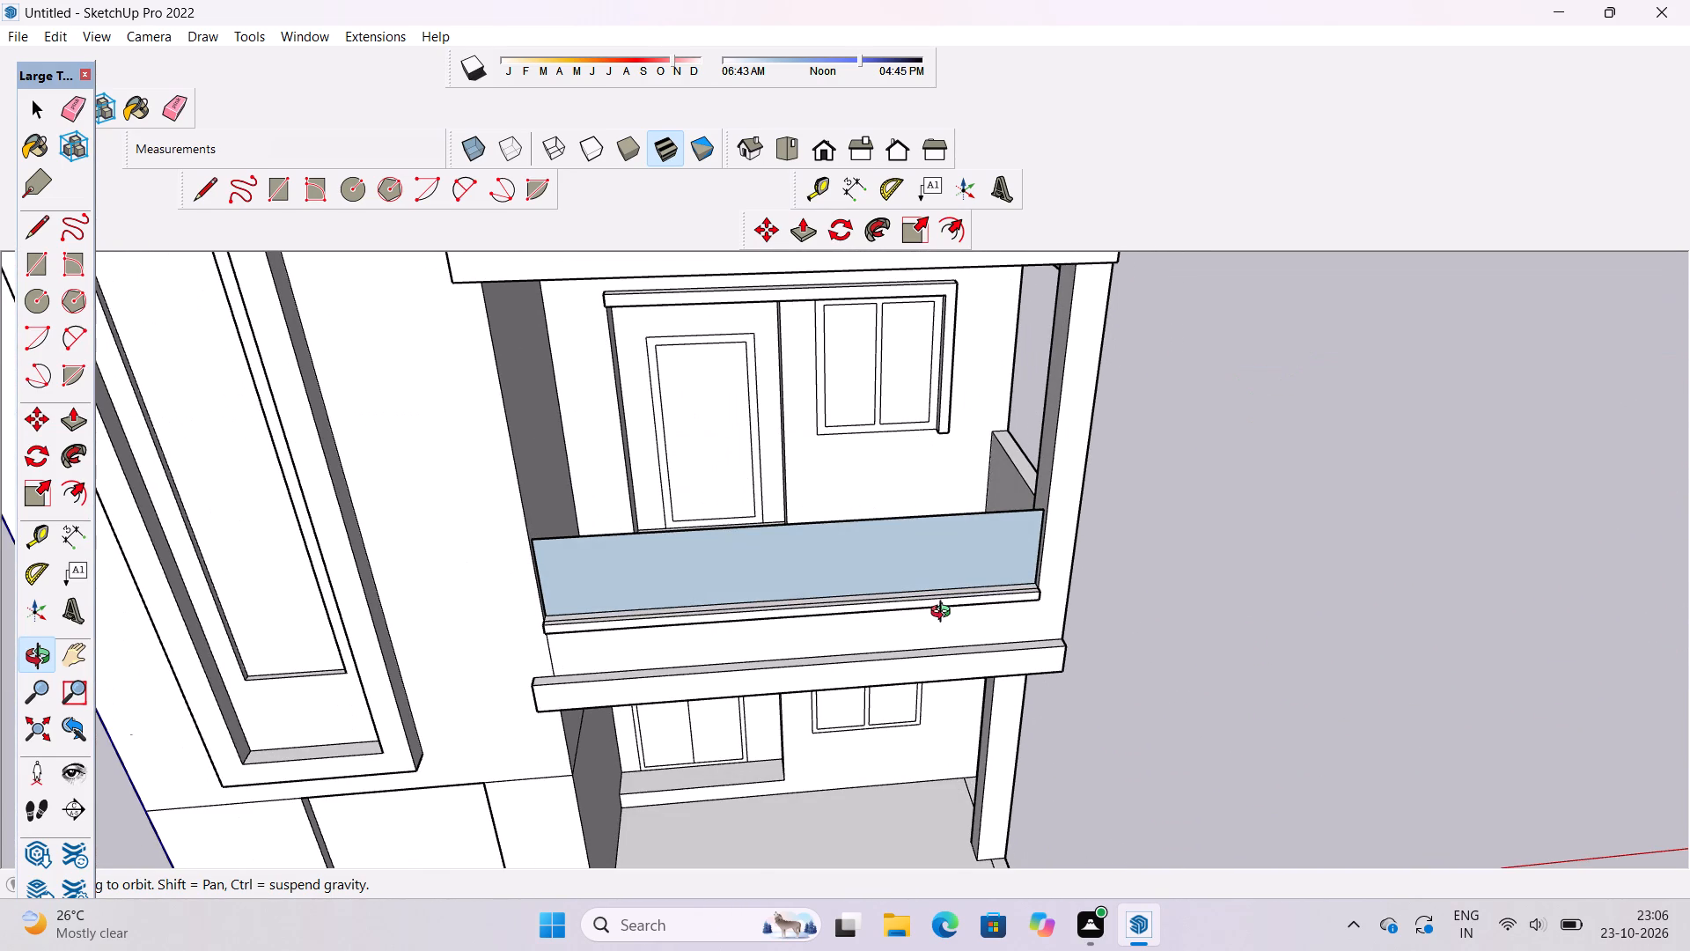
scroll(944, 614, "down", 4)
left_click_drag(926, 688, 915, 634, "shift")
left_click_drag(915, 670, 841, 513)
scroll(966, 670, "up", 4)
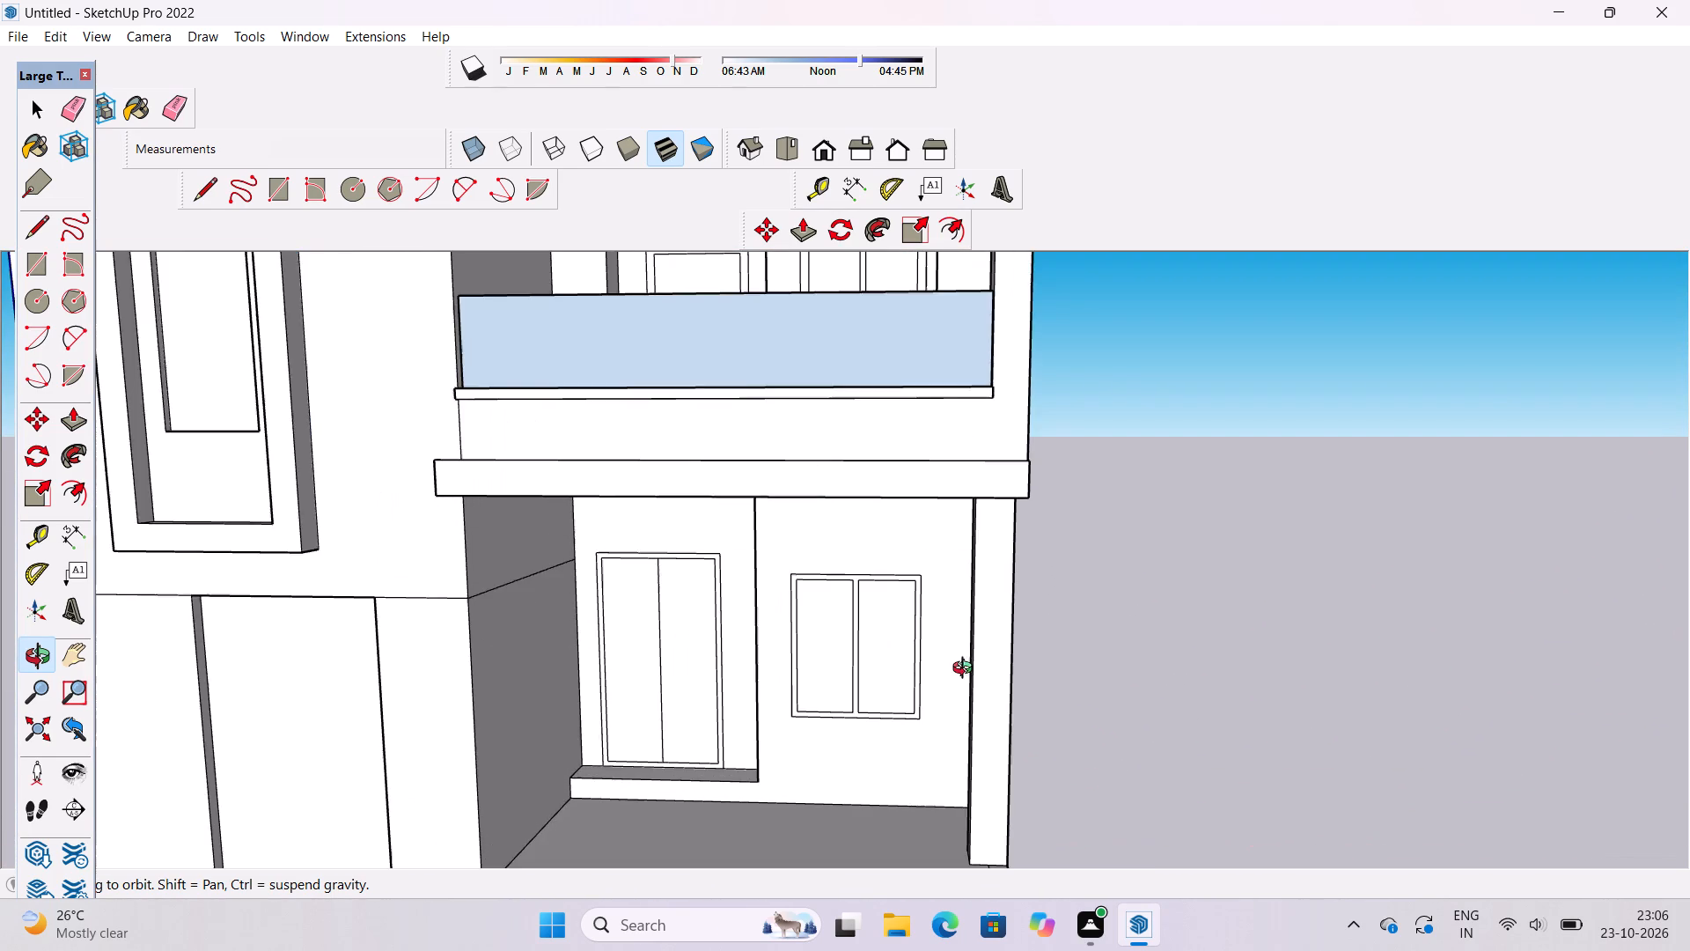
scroll(949, 617, "down", 6)
left_click_drag(934, 689, 935, 631, "shift")
left_click_drag(935, 631, 596, 803)
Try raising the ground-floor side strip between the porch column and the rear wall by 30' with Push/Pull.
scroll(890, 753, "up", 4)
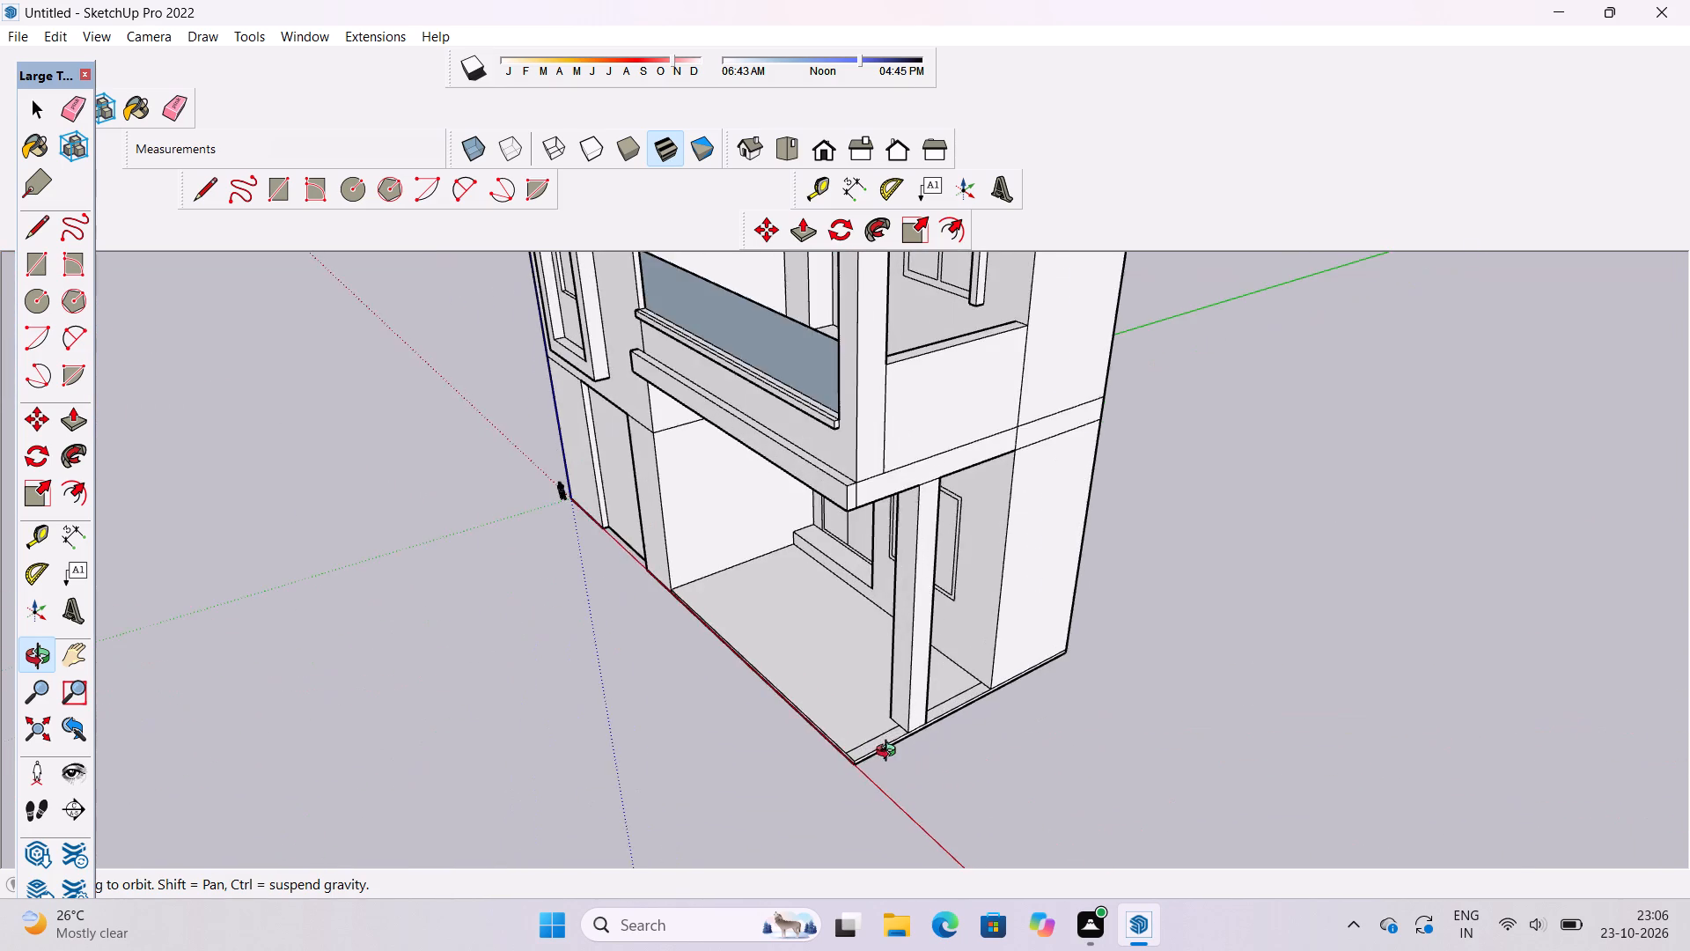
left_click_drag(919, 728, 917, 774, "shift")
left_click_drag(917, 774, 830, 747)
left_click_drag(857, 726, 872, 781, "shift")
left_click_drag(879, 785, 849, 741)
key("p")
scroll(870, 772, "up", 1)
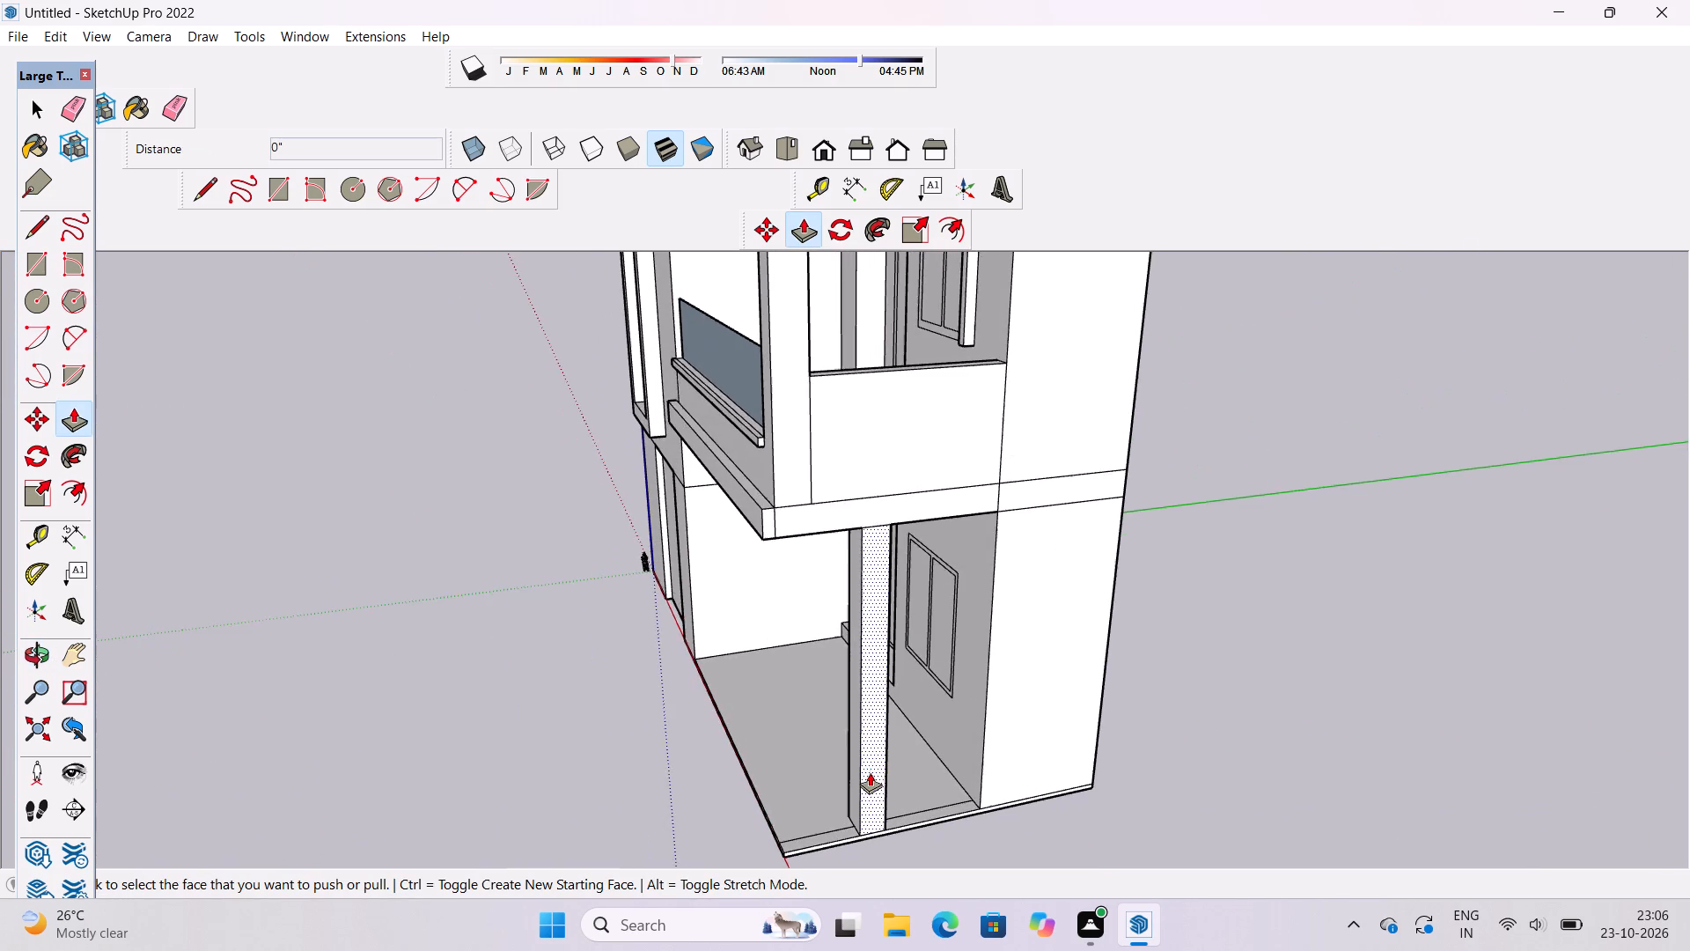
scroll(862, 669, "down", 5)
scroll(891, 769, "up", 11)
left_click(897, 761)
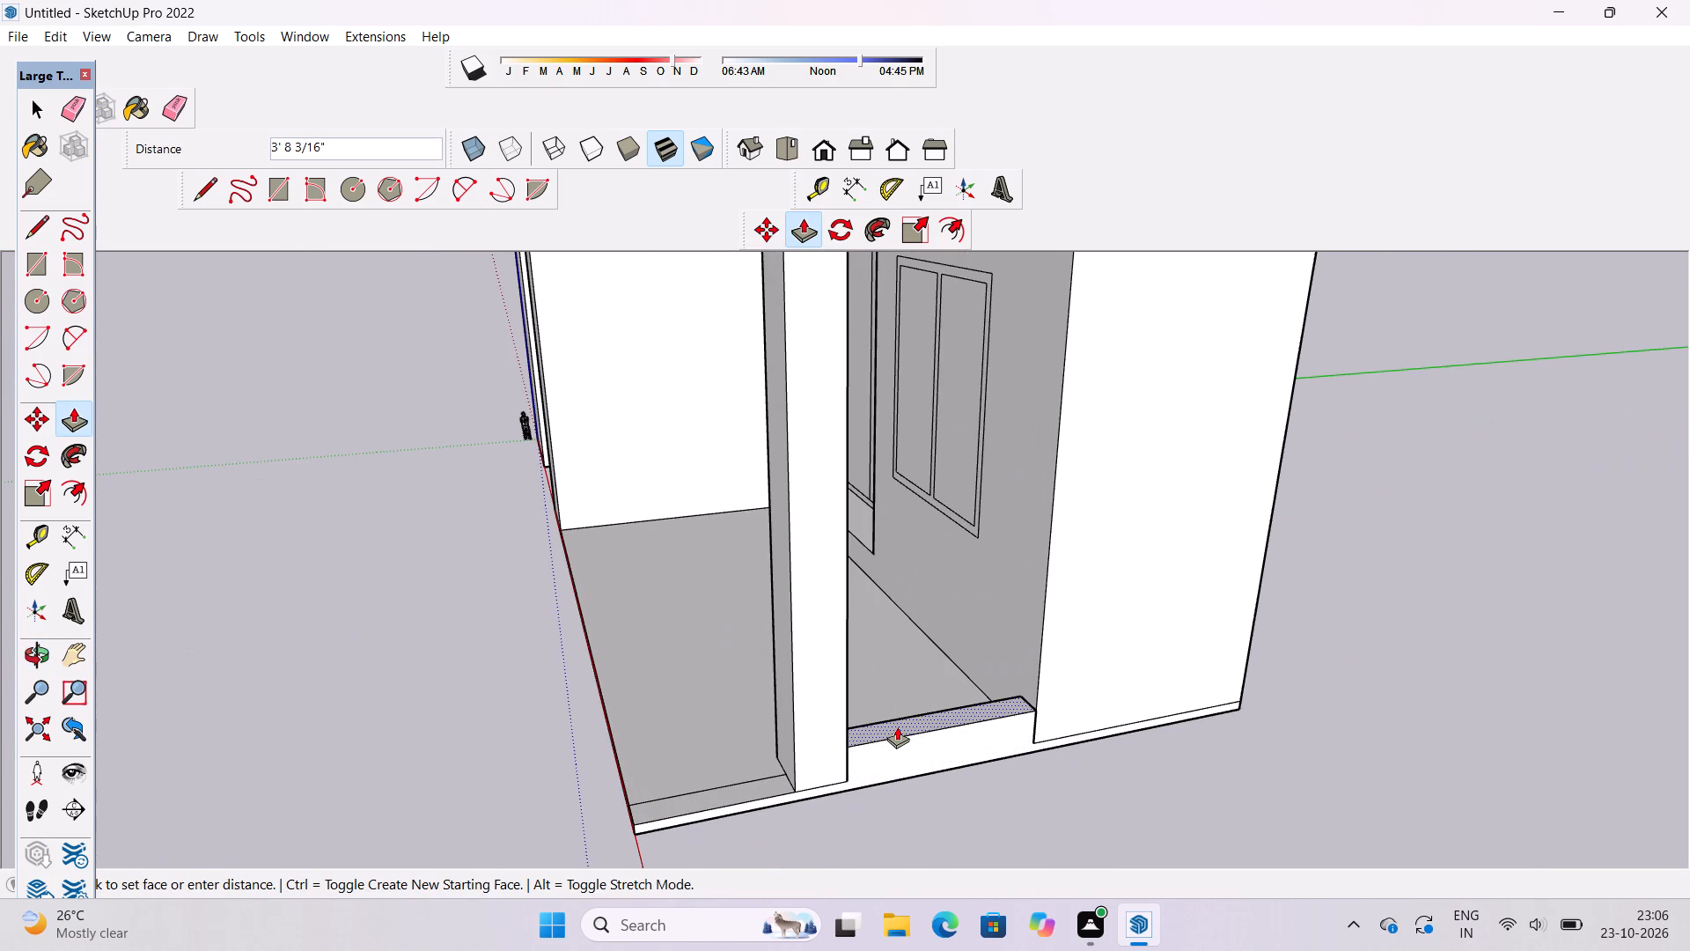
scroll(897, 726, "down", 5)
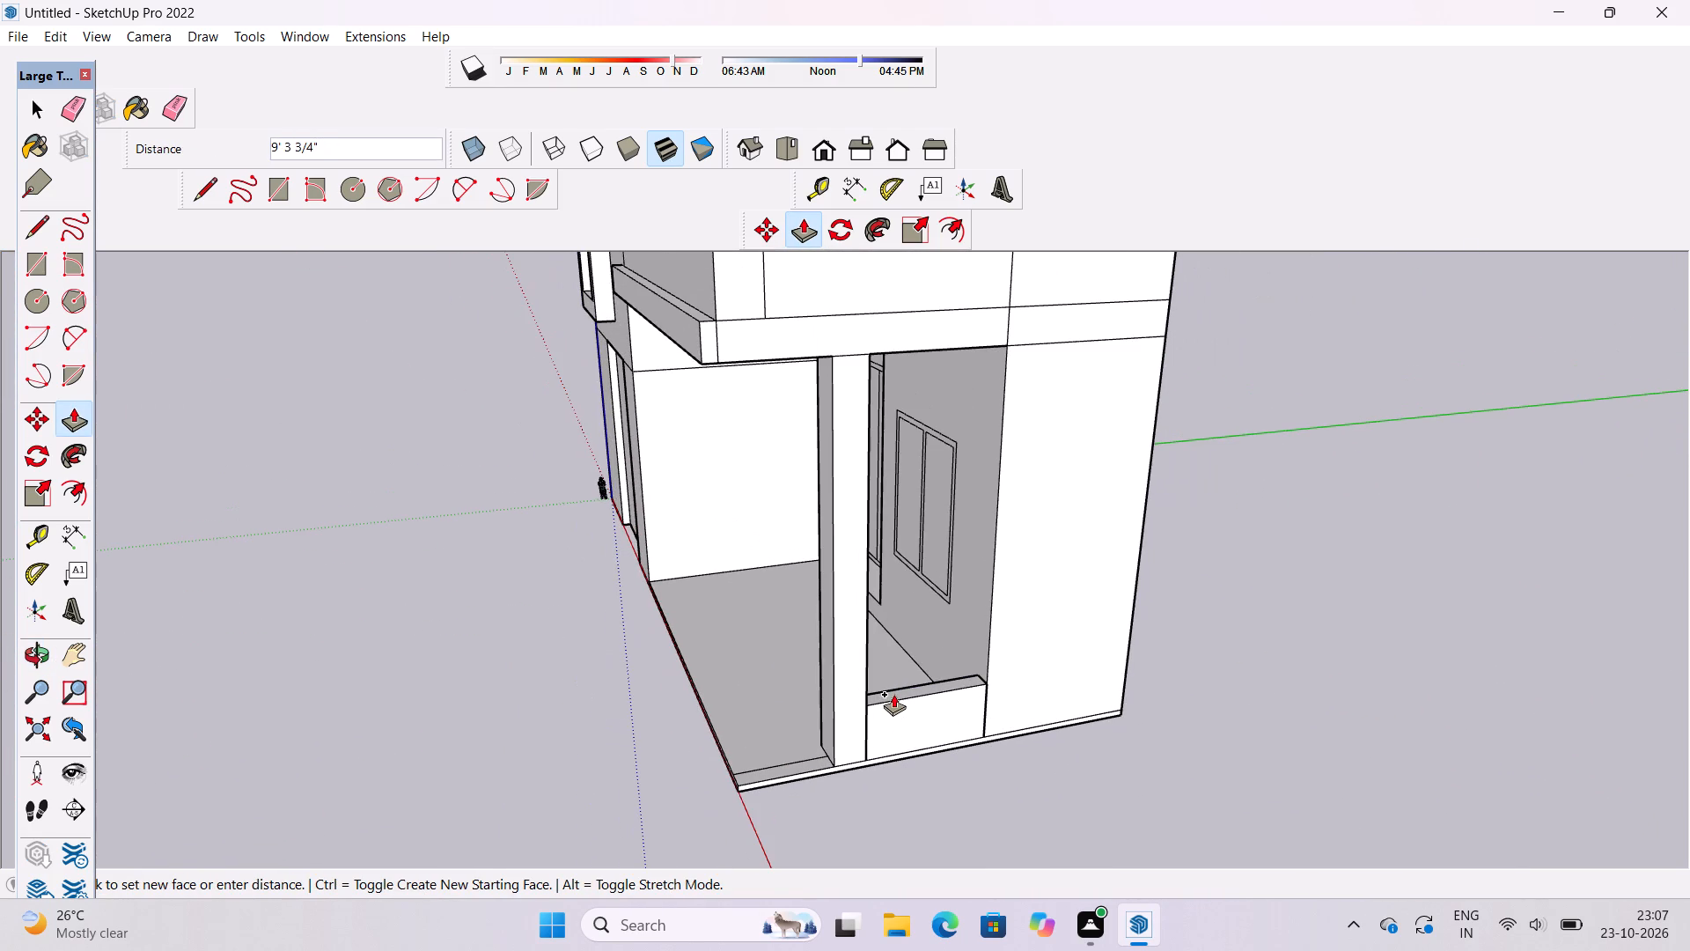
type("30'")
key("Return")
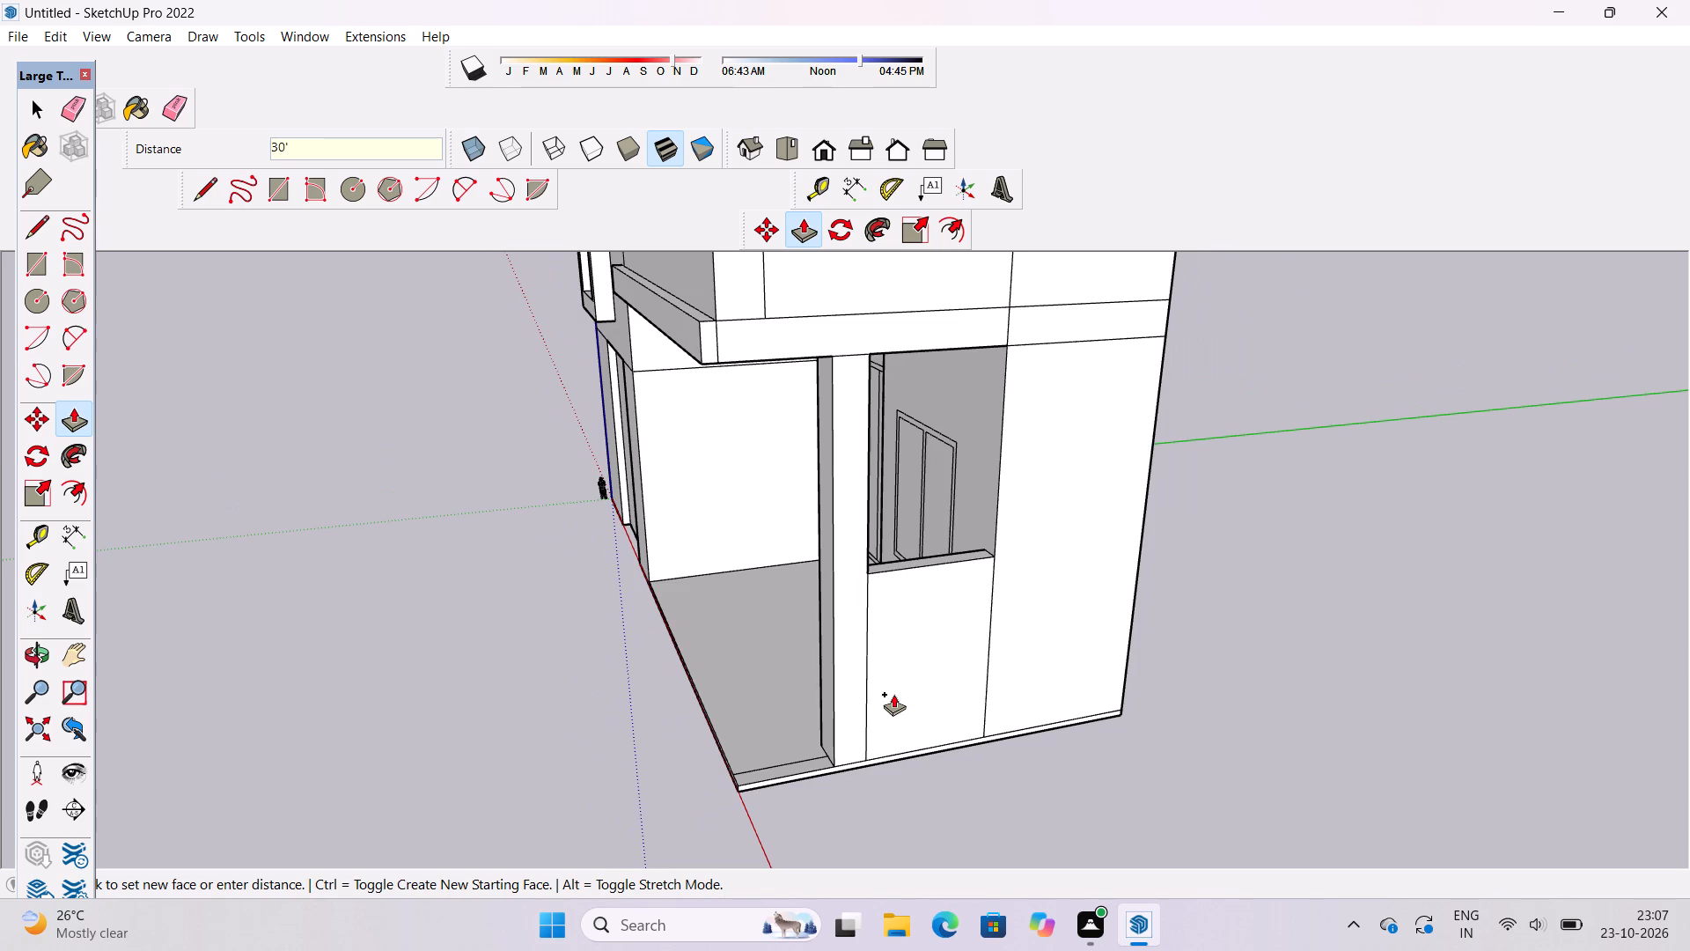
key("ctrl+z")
Raise the ground-floor side strip between the porch column and the rear wall by 20' as a parapet.
scroll(945, 735, "up", 5)
left_click(945, 735)
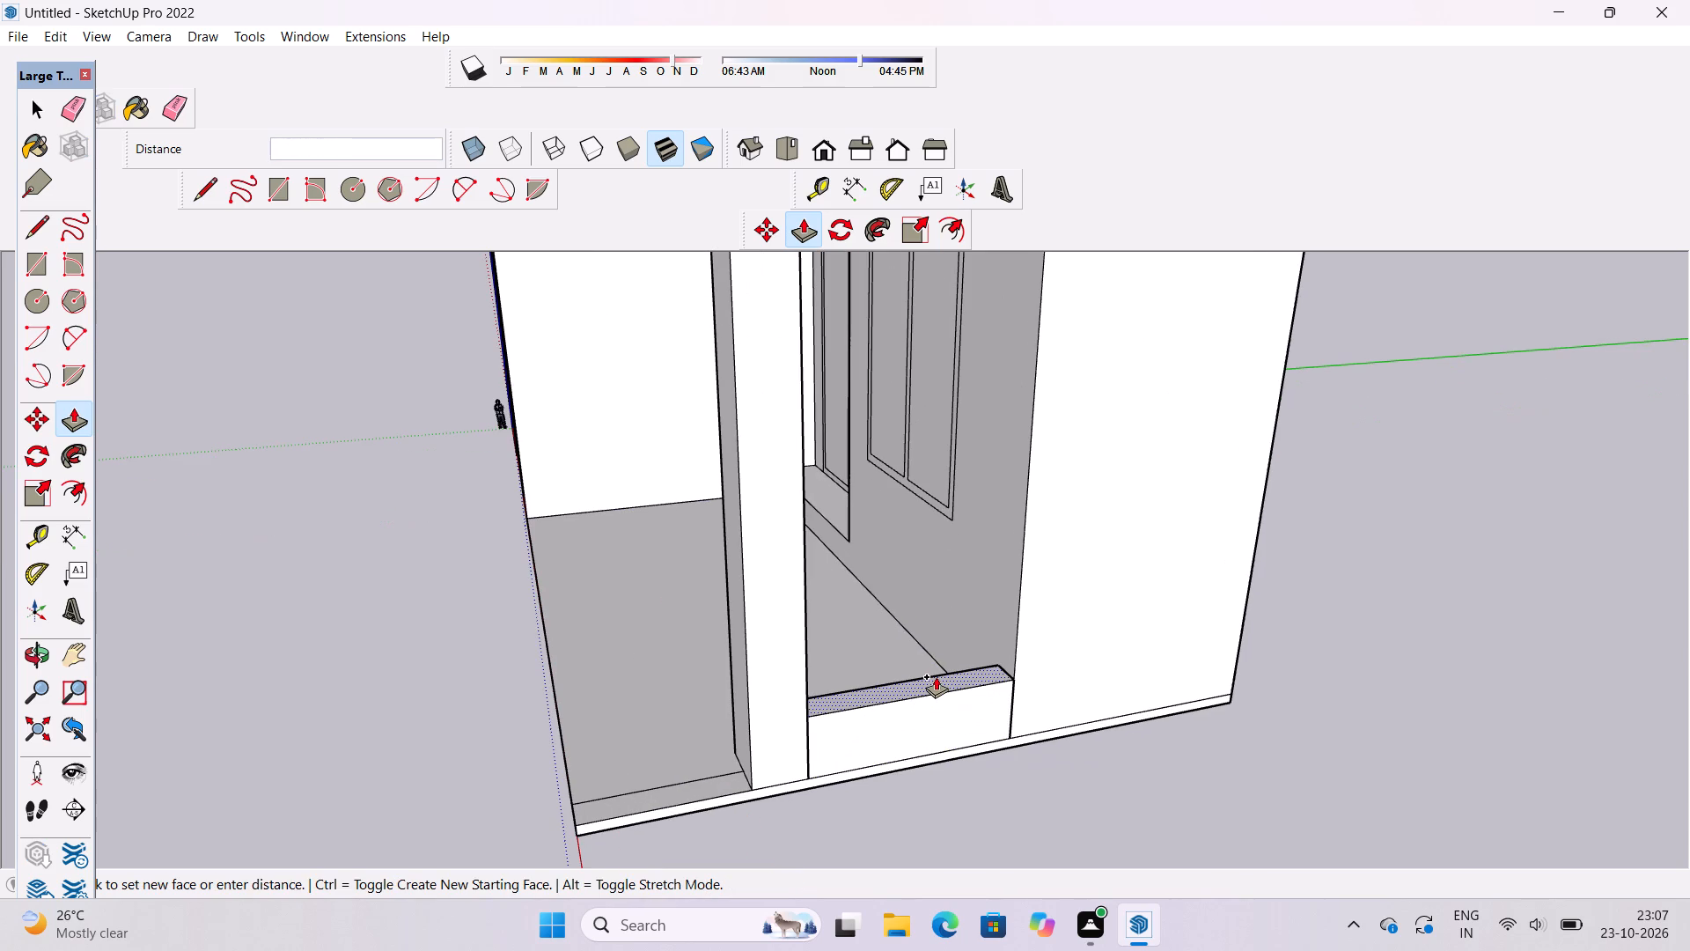
type("20'")
key("Return")
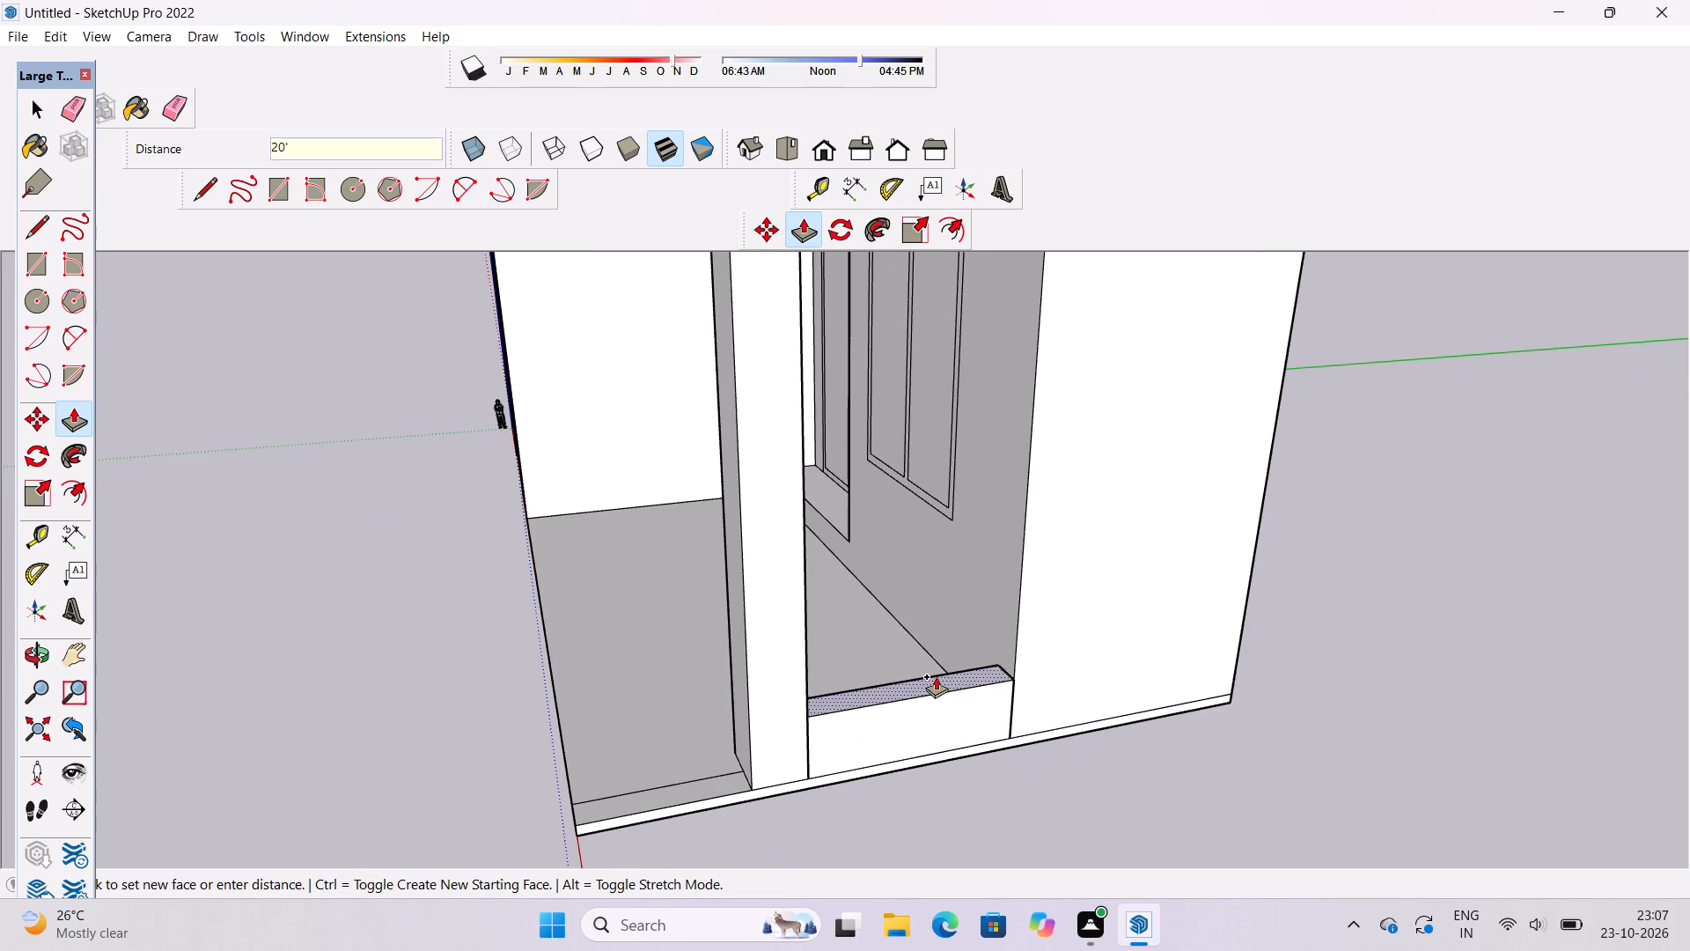
Raise the porch's side floor strip between the front edge and the column by 25' with Push/Pull.
scroll(936, 675, "down", 6)
scroll(794, 750, "up", 11)
left_click(795, 740)
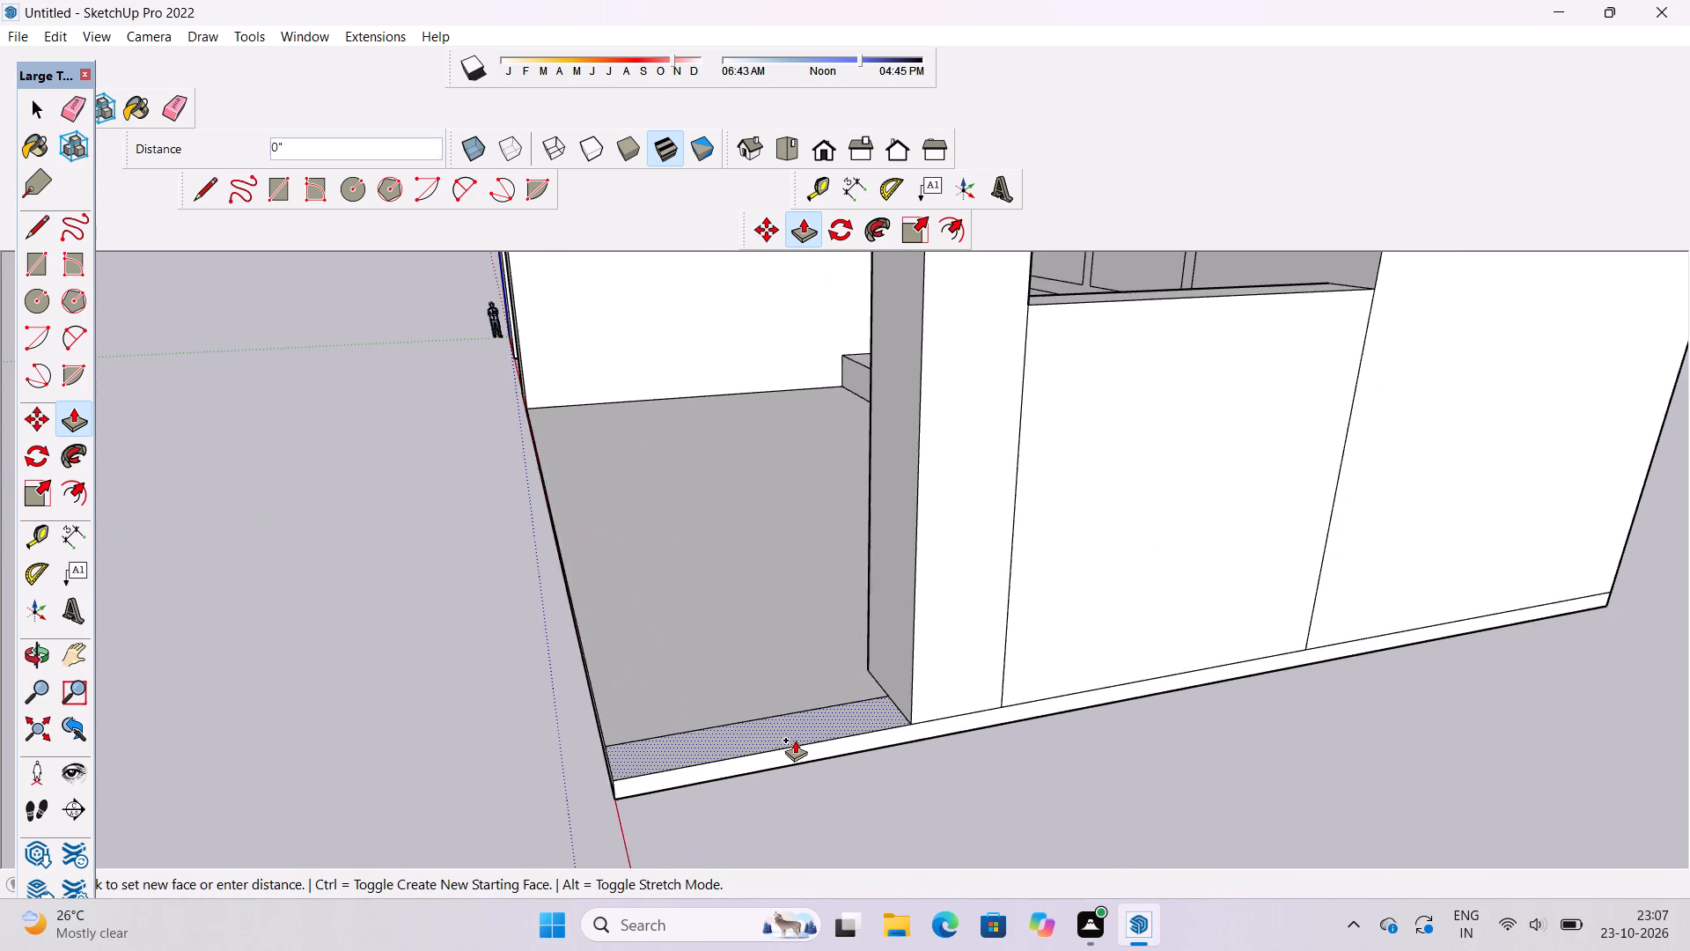
scroll(795, 740, "down", 9)
scroll(798, 667, "down", 4)
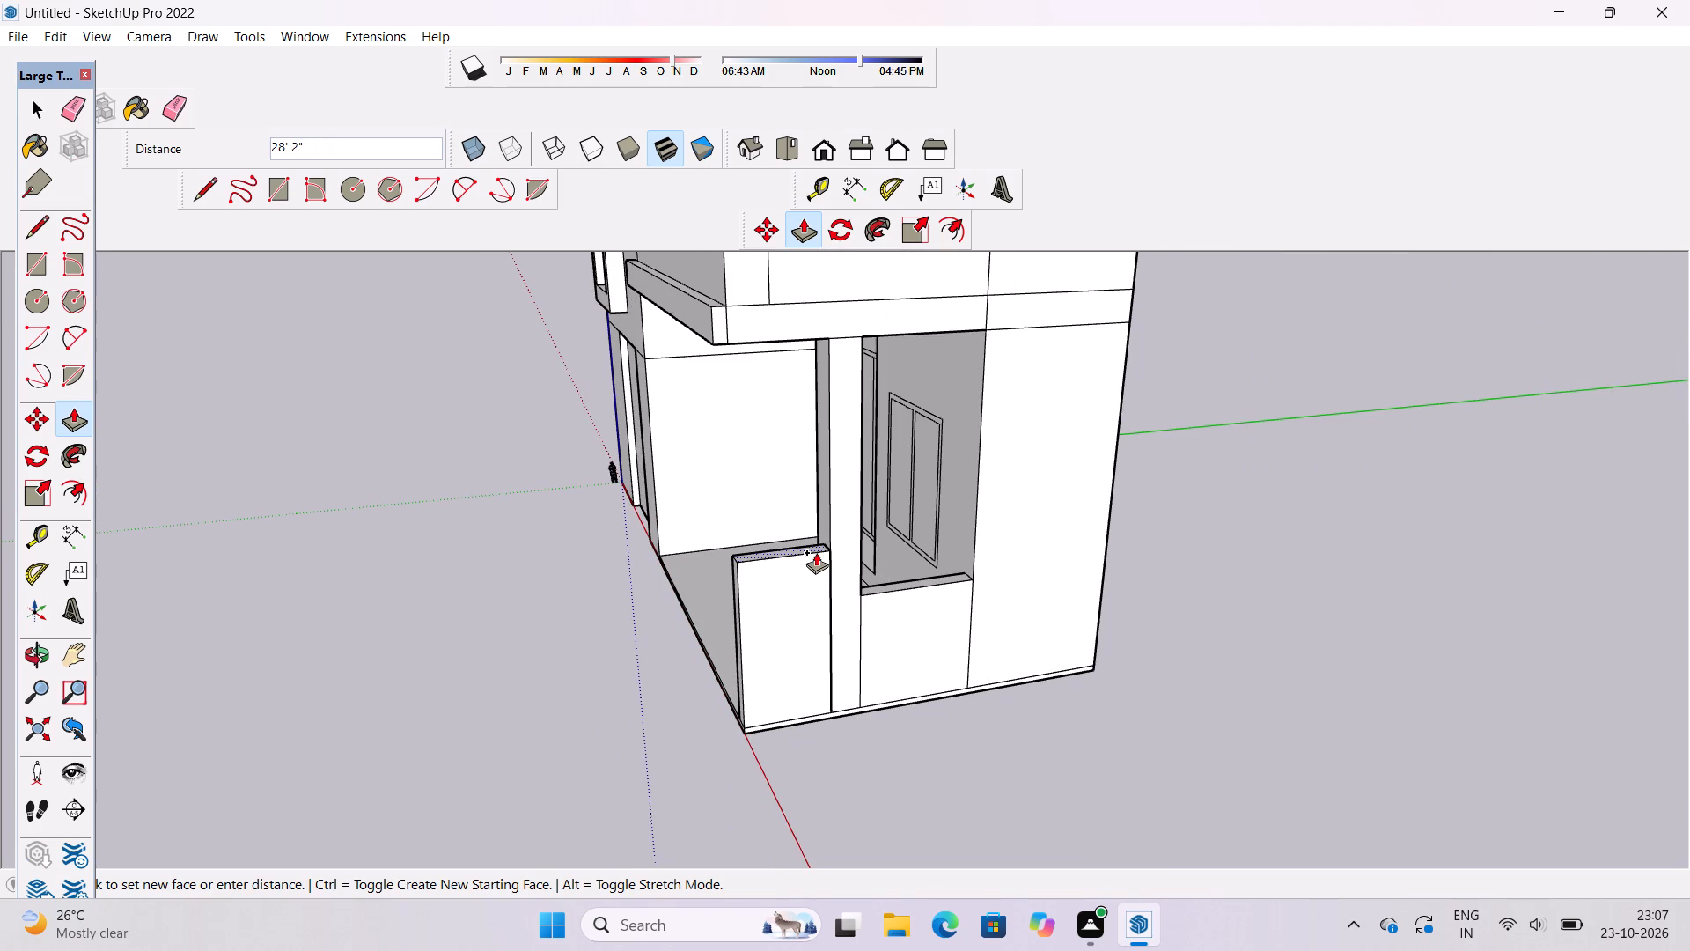
type("25'")
key("Return")
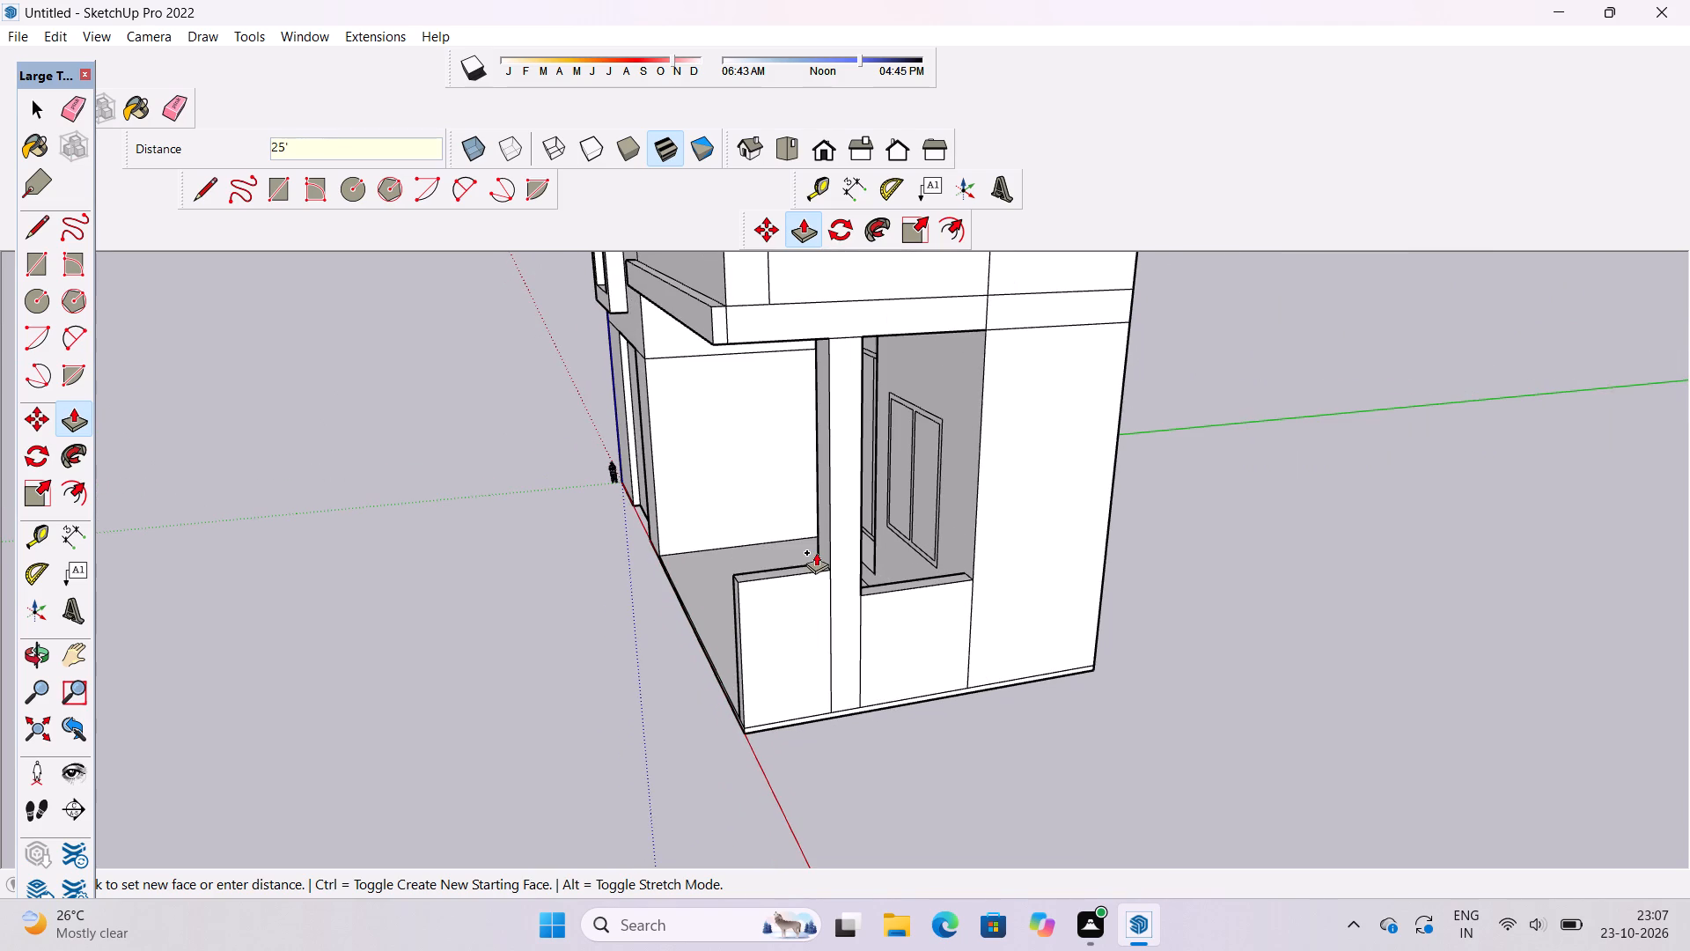
Examine the raised ground-floor side walls, the whole front facade and the upper balconies from several angles.
key("o")
scroll(838, 542, "down", 10)
left_click_drag(777, 573, 1054, 650)
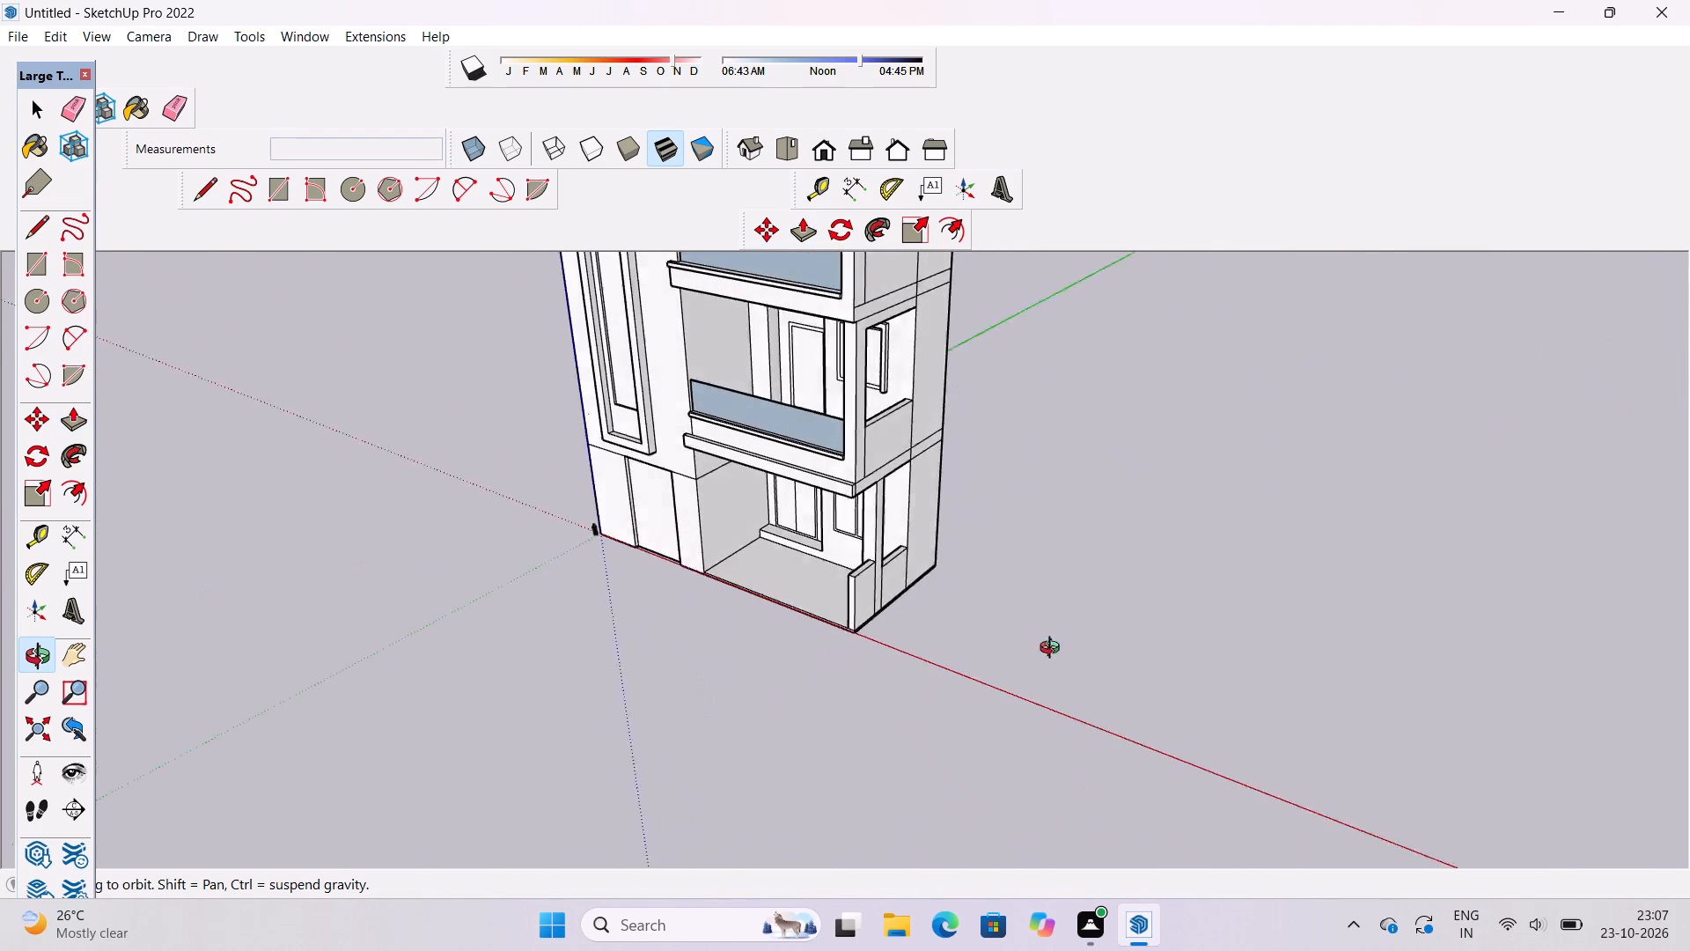
left_click_drag(1054, 650, 1068, 661)
scroll(864, 632, "up", 1)
left_click_drag(829, 638, 836, 611, "shift")
left_click_drag(836, 611, 850, 617)
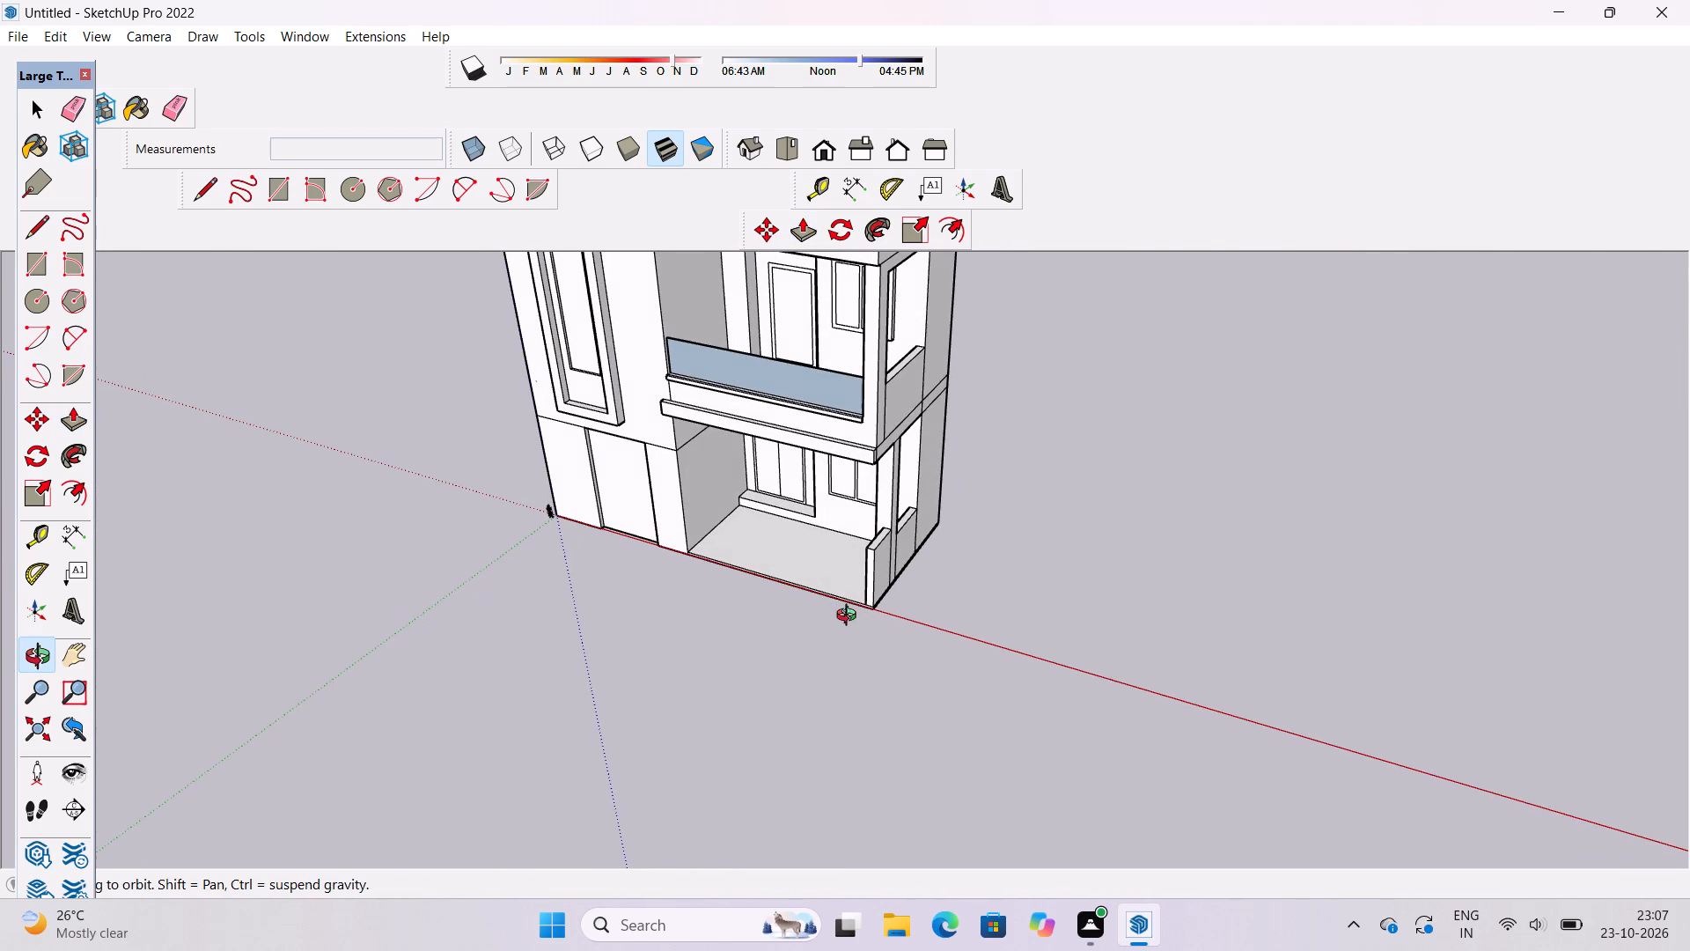
scroll(862, 594, "down", 3)
left_click_drag(782, 604, 834, 601)
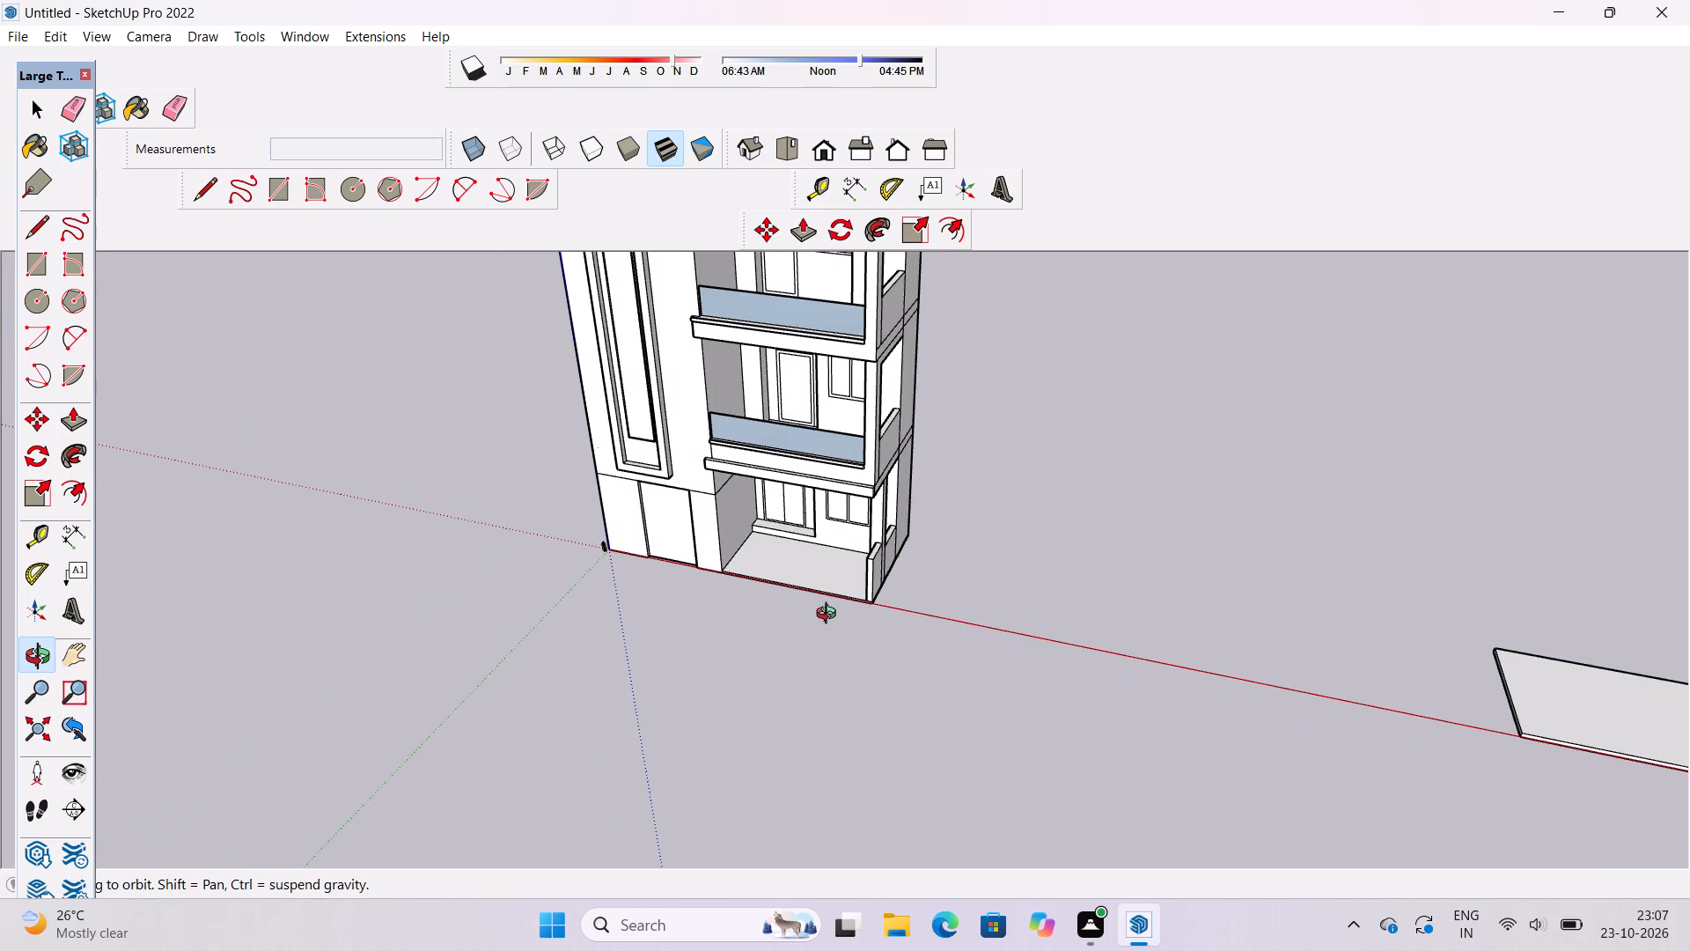
left_click_drag(827, 617, 833, 593, "shift")
scroll(849, 569, "down", 3)
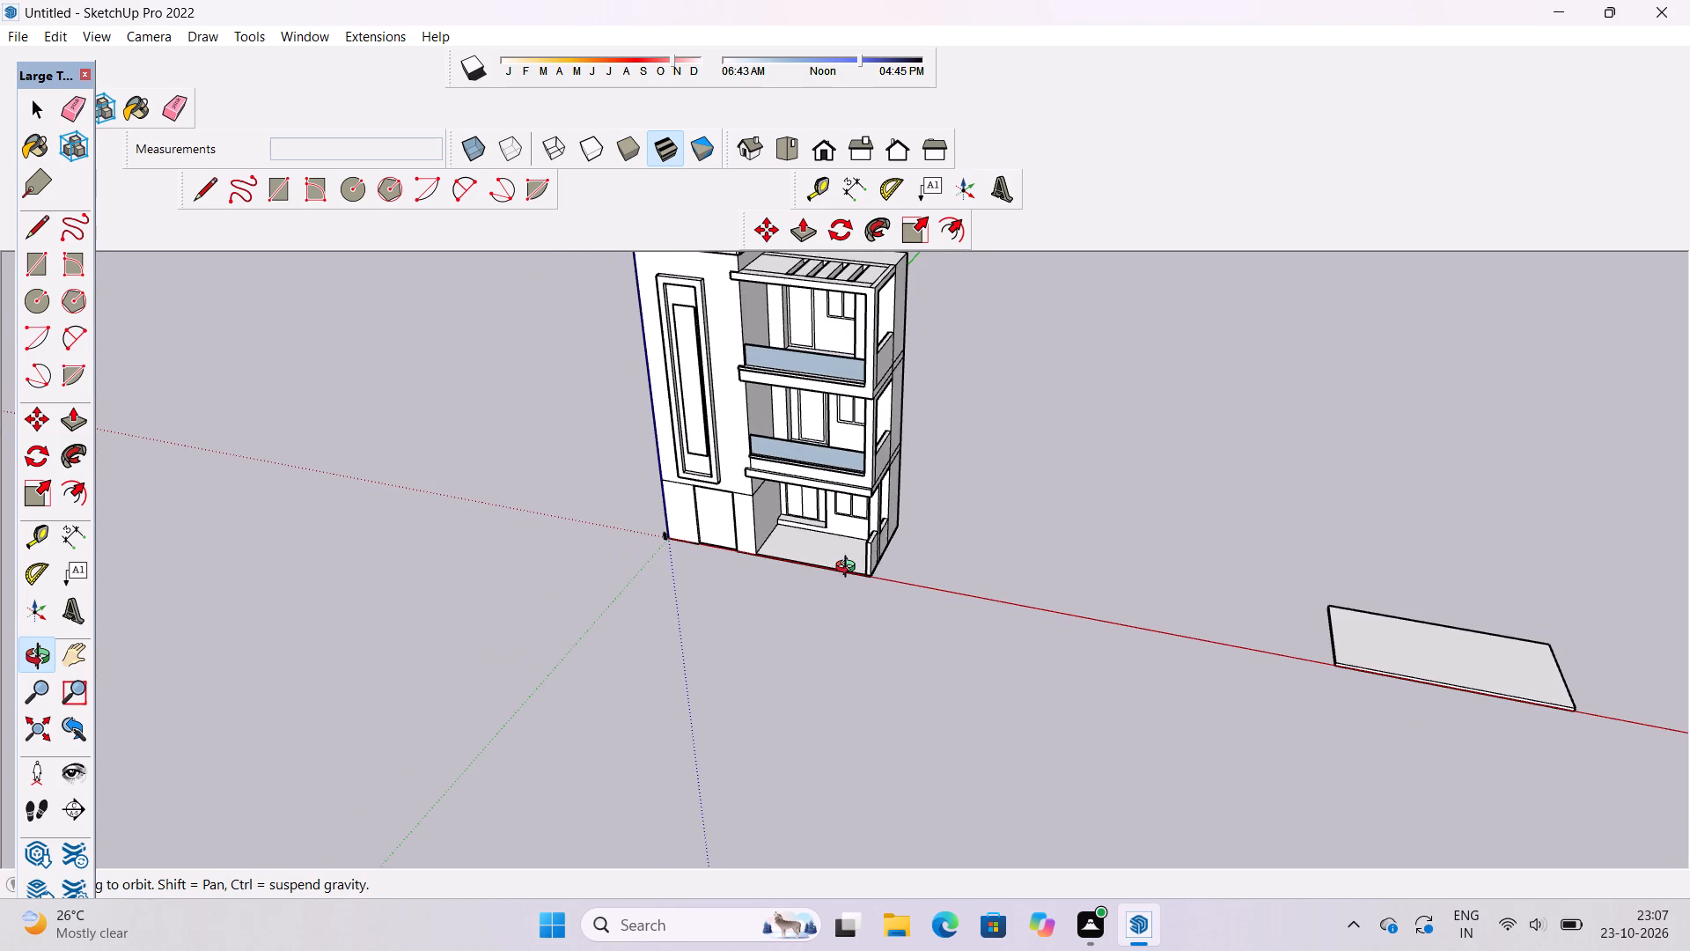
scroll(849, 569, "down", 4)
left_click_drag(812, 587, 951, 687)
scroll(754, 521, "up", 6)
left_click_drag(754, 519, 790, 601, "shift")
left_click_drag(804, 639, 804, 501)
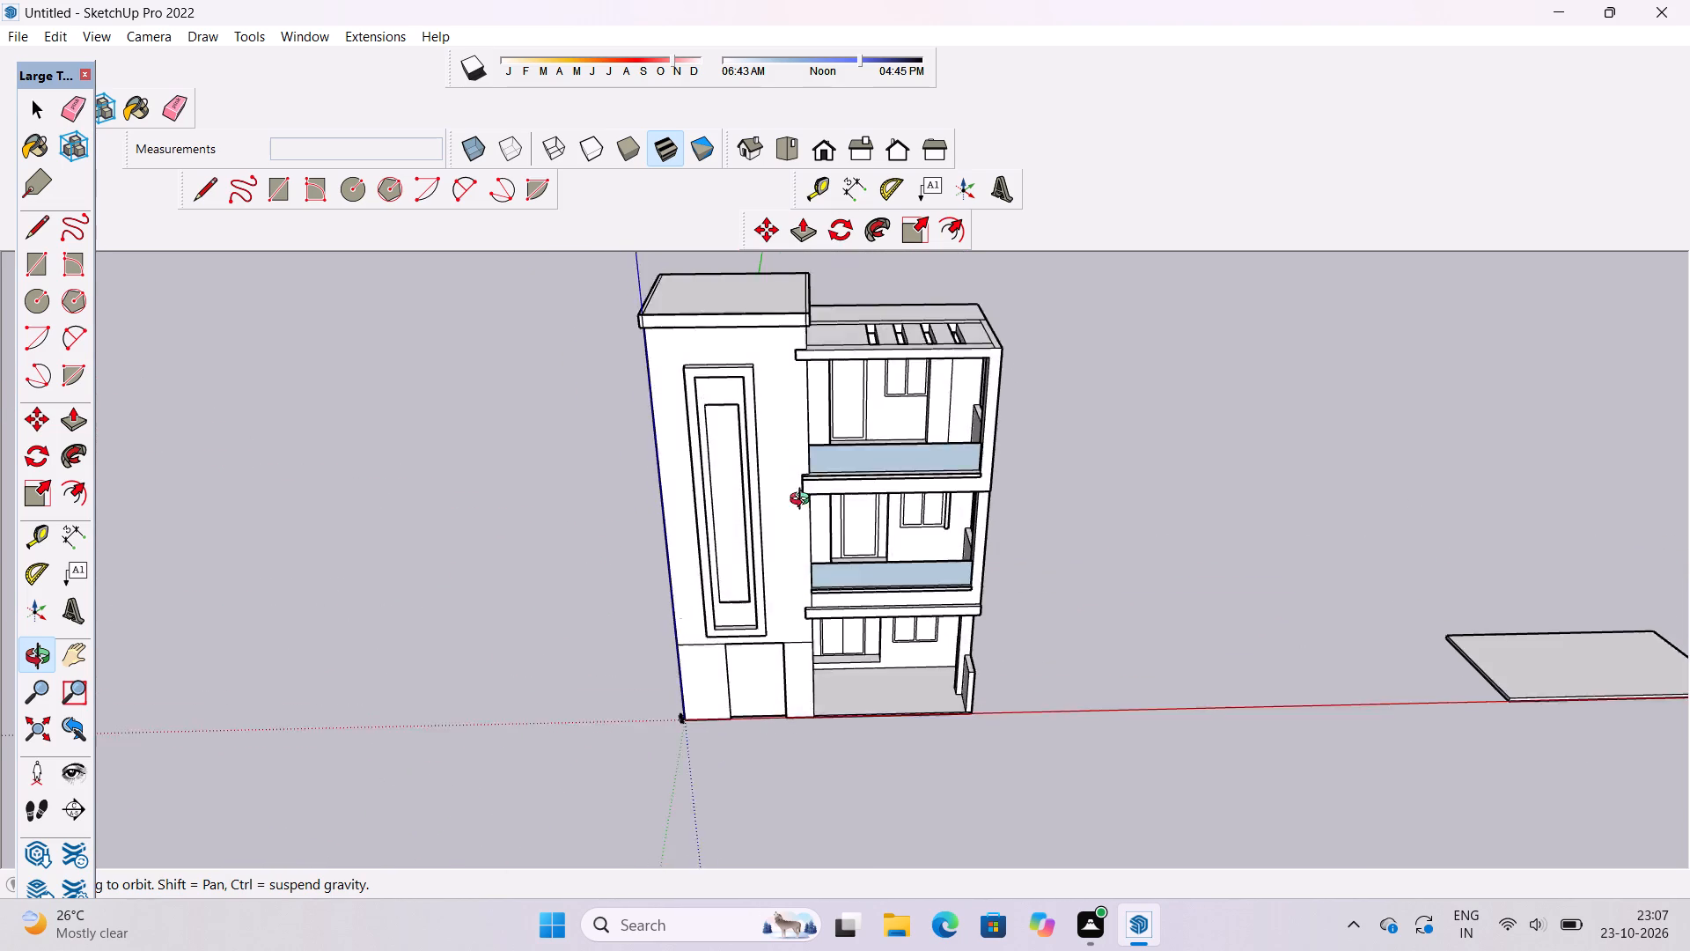
left_click_drag(804, 501, 804, 469)
scroll(828, 434, "up", 9)
left_click_drag(849, 512, 754, 439, "shift")
left_click_drag(752, 443, 736, 612)
scroll(1024, 553, "up", 4)
left_click_drag(1025, 553, 992, 553, "shift")
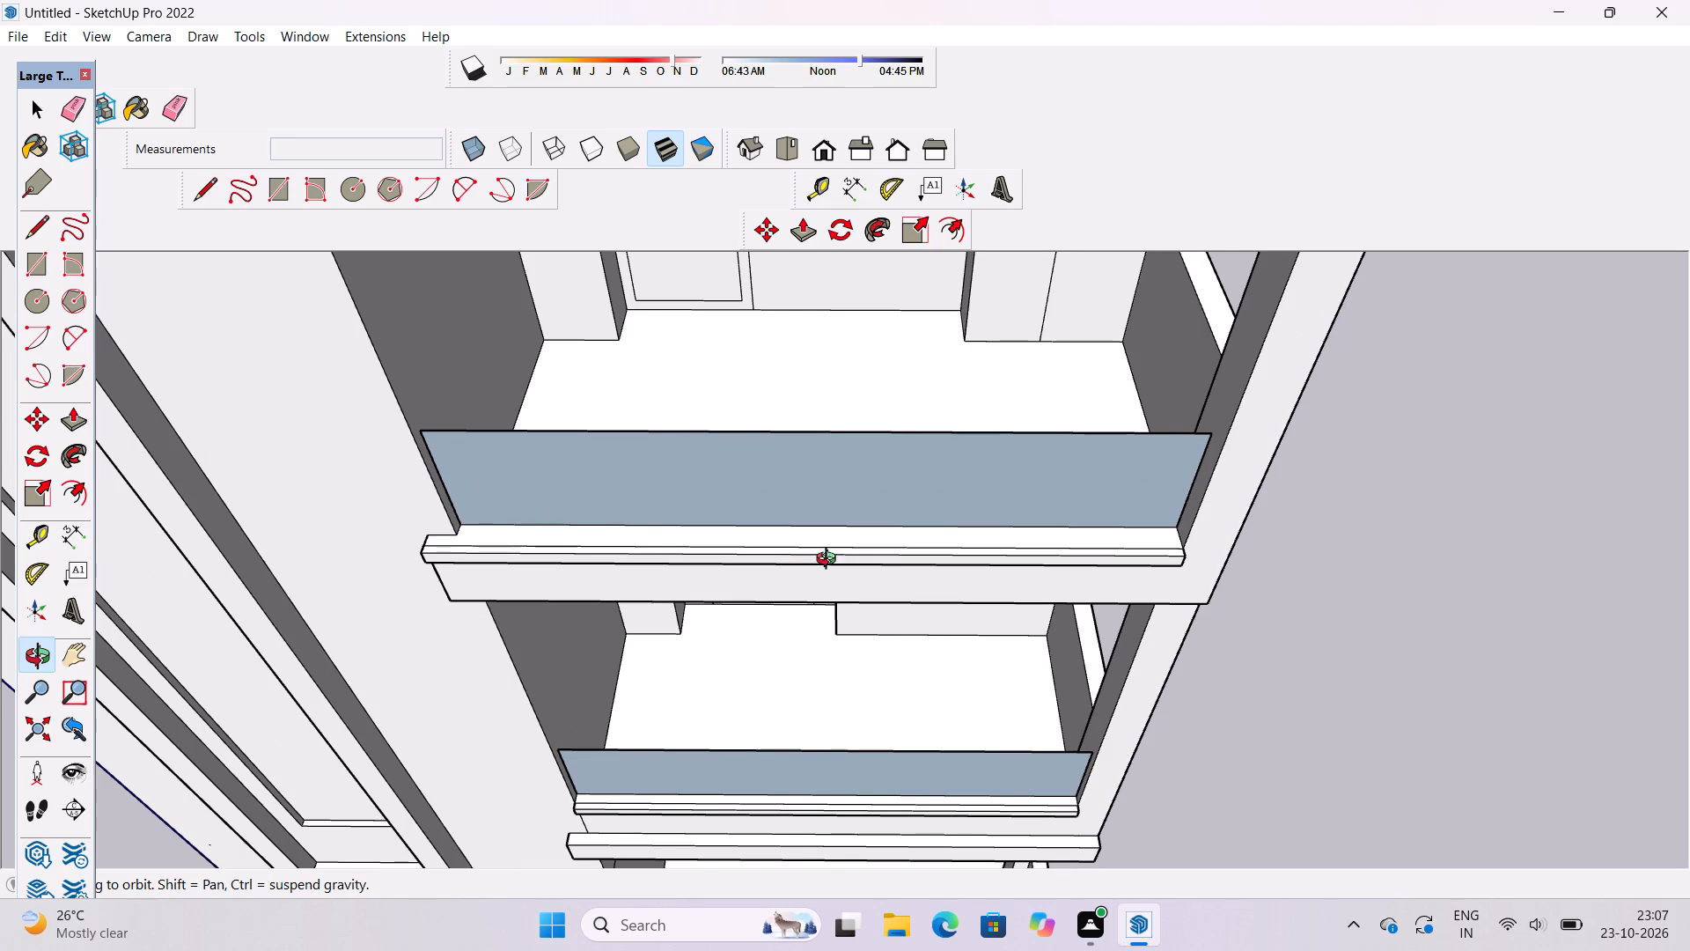
left_click_drag(884, 565, 843, 581)
left_click_drag(834, 641, 888, 294)
scroll(865, 321, "down", 4)
left_click_drag(861, 371, 915, 604, "shift")
left_click_drag(908, 603, 853, 461)
Erase the two short stray edges on the underside of the top-floor balcony beam beside the corner column.
scroll(853, 543, "up", 4)
left_click_drag(834, 550, 834, 592, "shift")
left_click_drag(833, 594, 832, 526, "shift")
scroll(805, 538, "up", 1)
left_click_drag(814, 539, 724, 539, "shift")
scroll(1170, 509, "up", 9, "shift")
left_click_drag(1180, 489, 1104, 522, "shift")
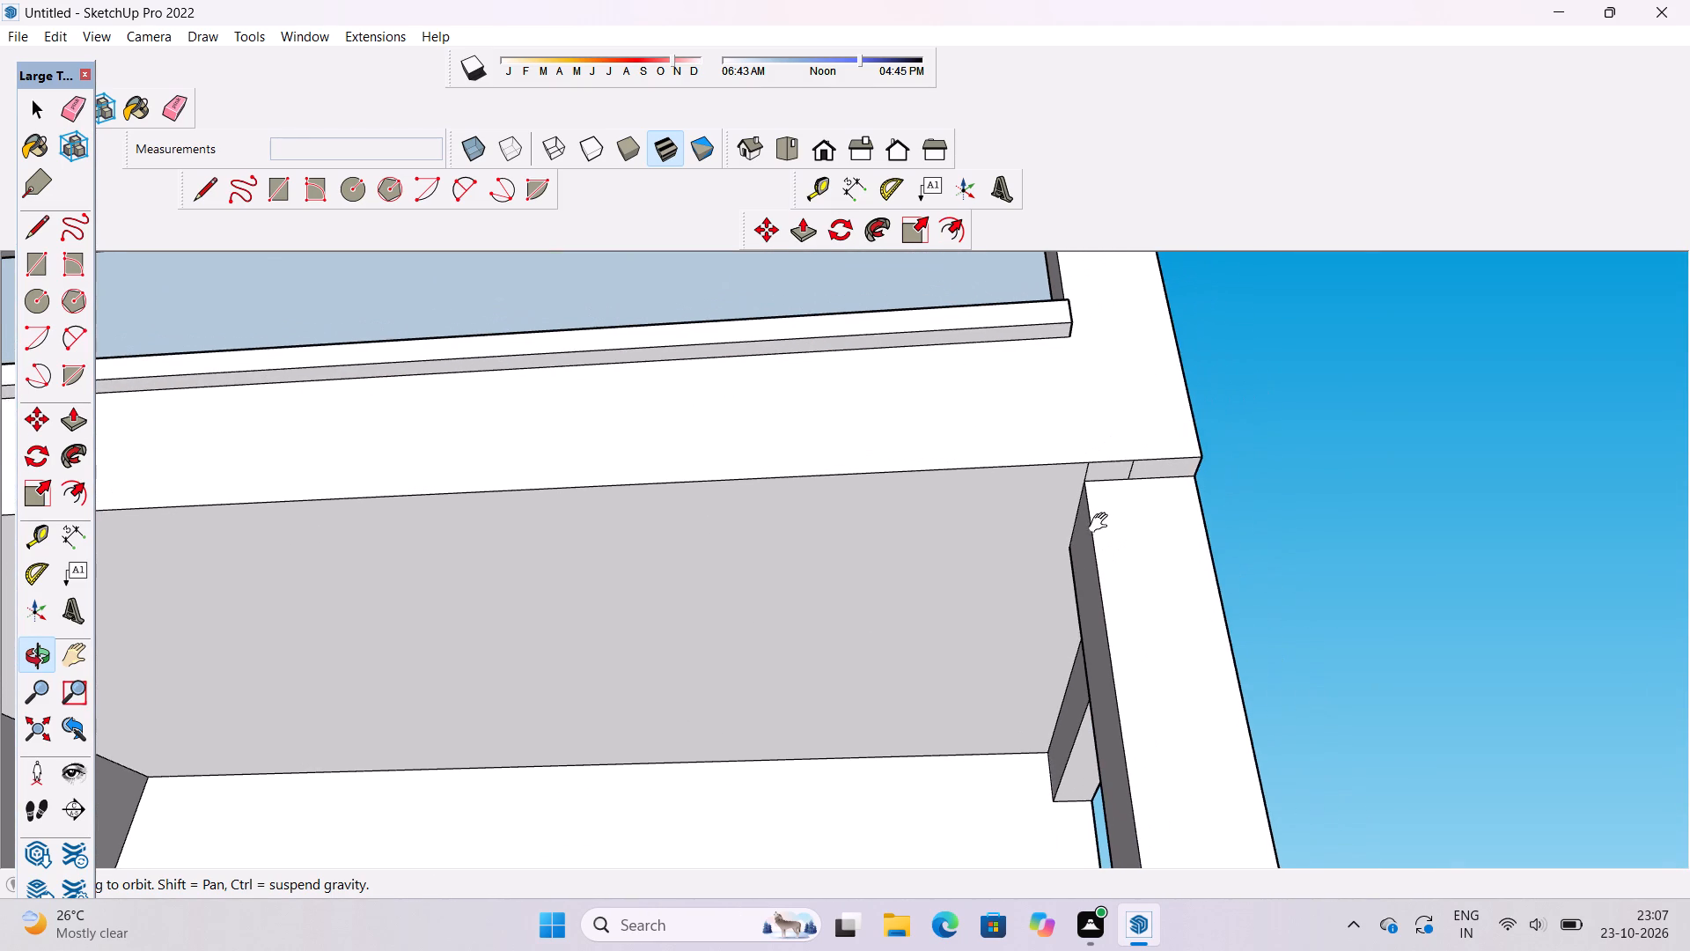
scroll(1113, 507, "up", 6)
left_click_drag(1113, 505, 1109, 530, "shift")
left_click_drag(1101, 528, 1098, 494)
key("e")
scroll(1153, 446, "up", 4)
left_click_drag(1153, 446, 998, 461)
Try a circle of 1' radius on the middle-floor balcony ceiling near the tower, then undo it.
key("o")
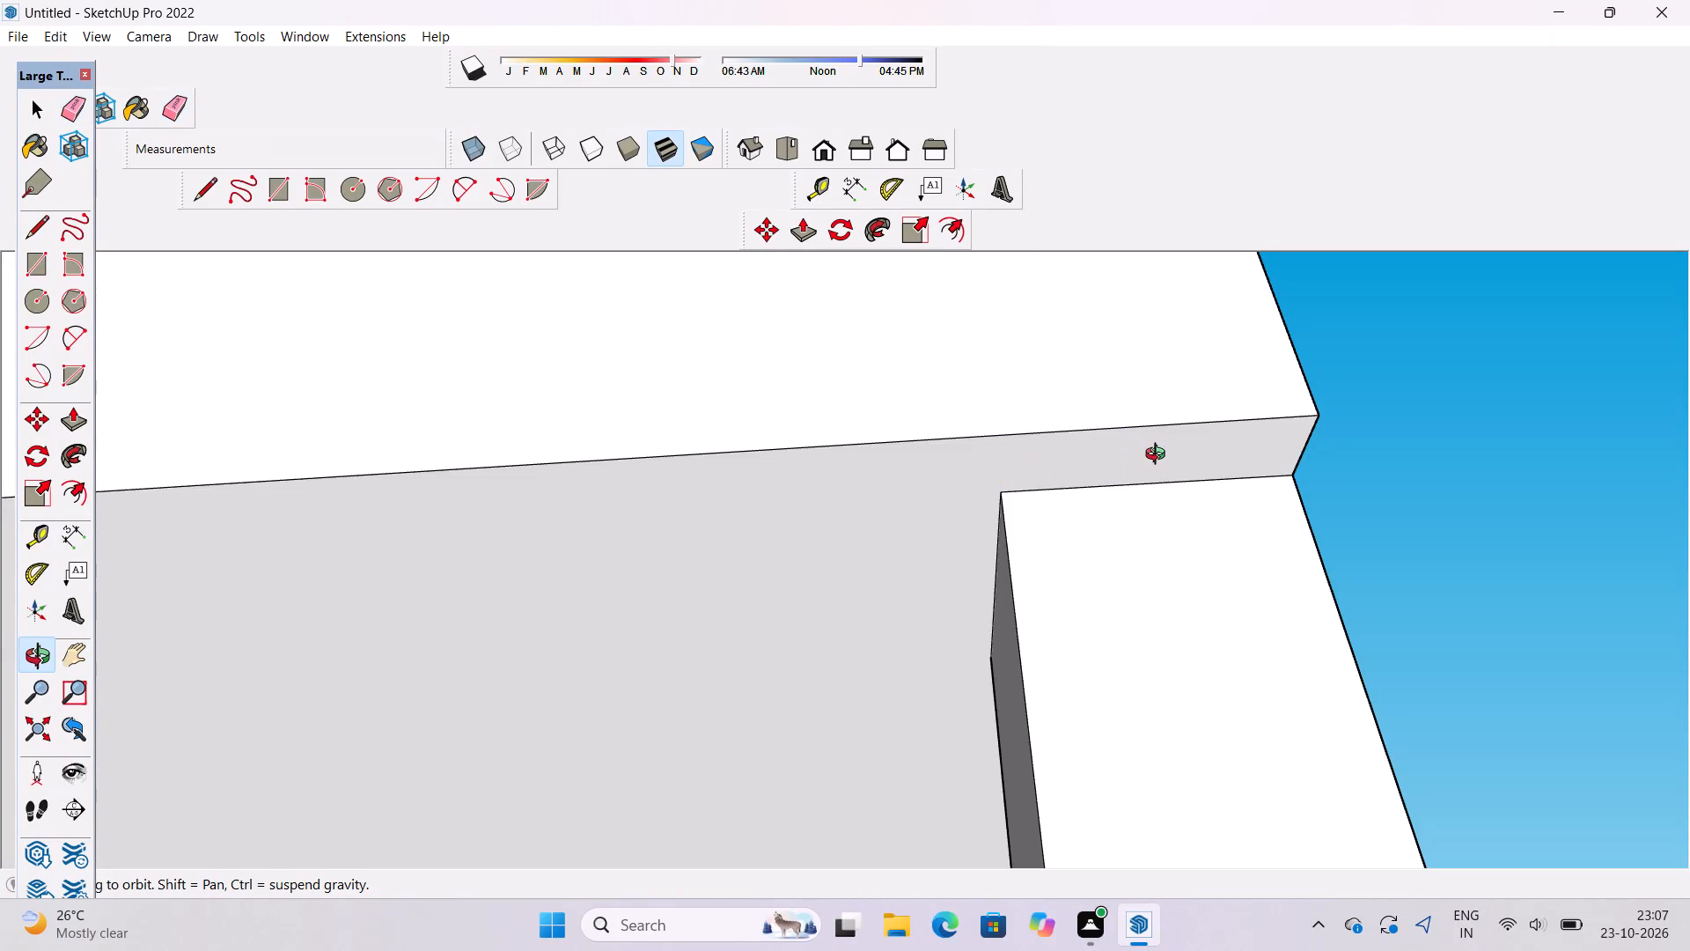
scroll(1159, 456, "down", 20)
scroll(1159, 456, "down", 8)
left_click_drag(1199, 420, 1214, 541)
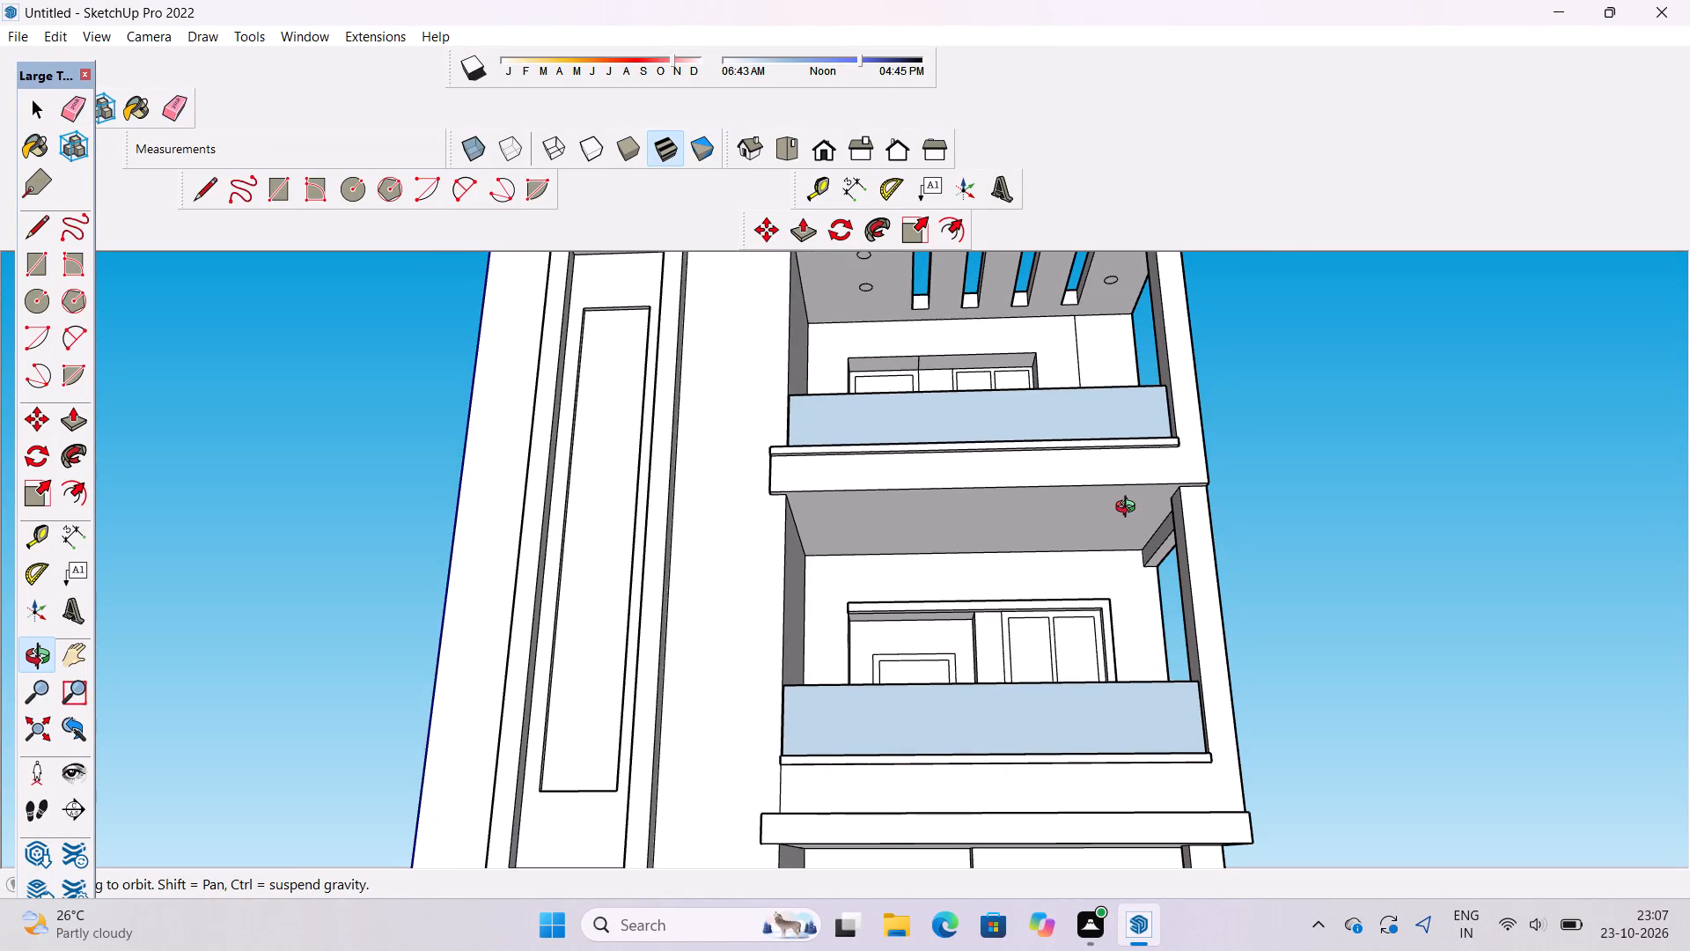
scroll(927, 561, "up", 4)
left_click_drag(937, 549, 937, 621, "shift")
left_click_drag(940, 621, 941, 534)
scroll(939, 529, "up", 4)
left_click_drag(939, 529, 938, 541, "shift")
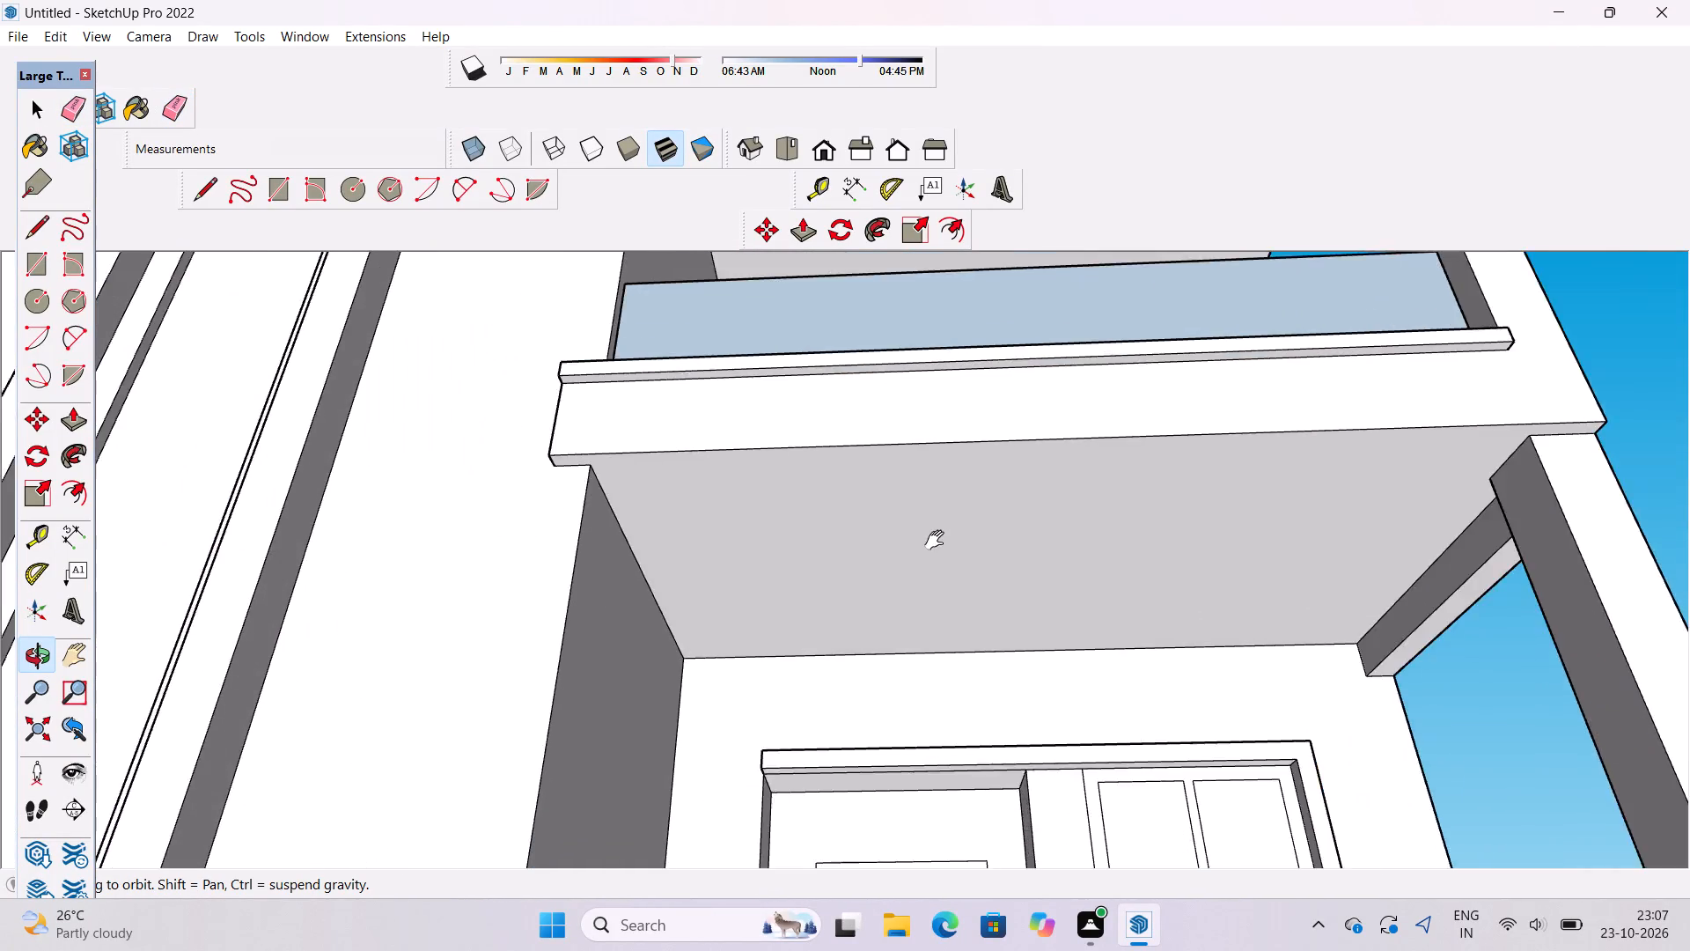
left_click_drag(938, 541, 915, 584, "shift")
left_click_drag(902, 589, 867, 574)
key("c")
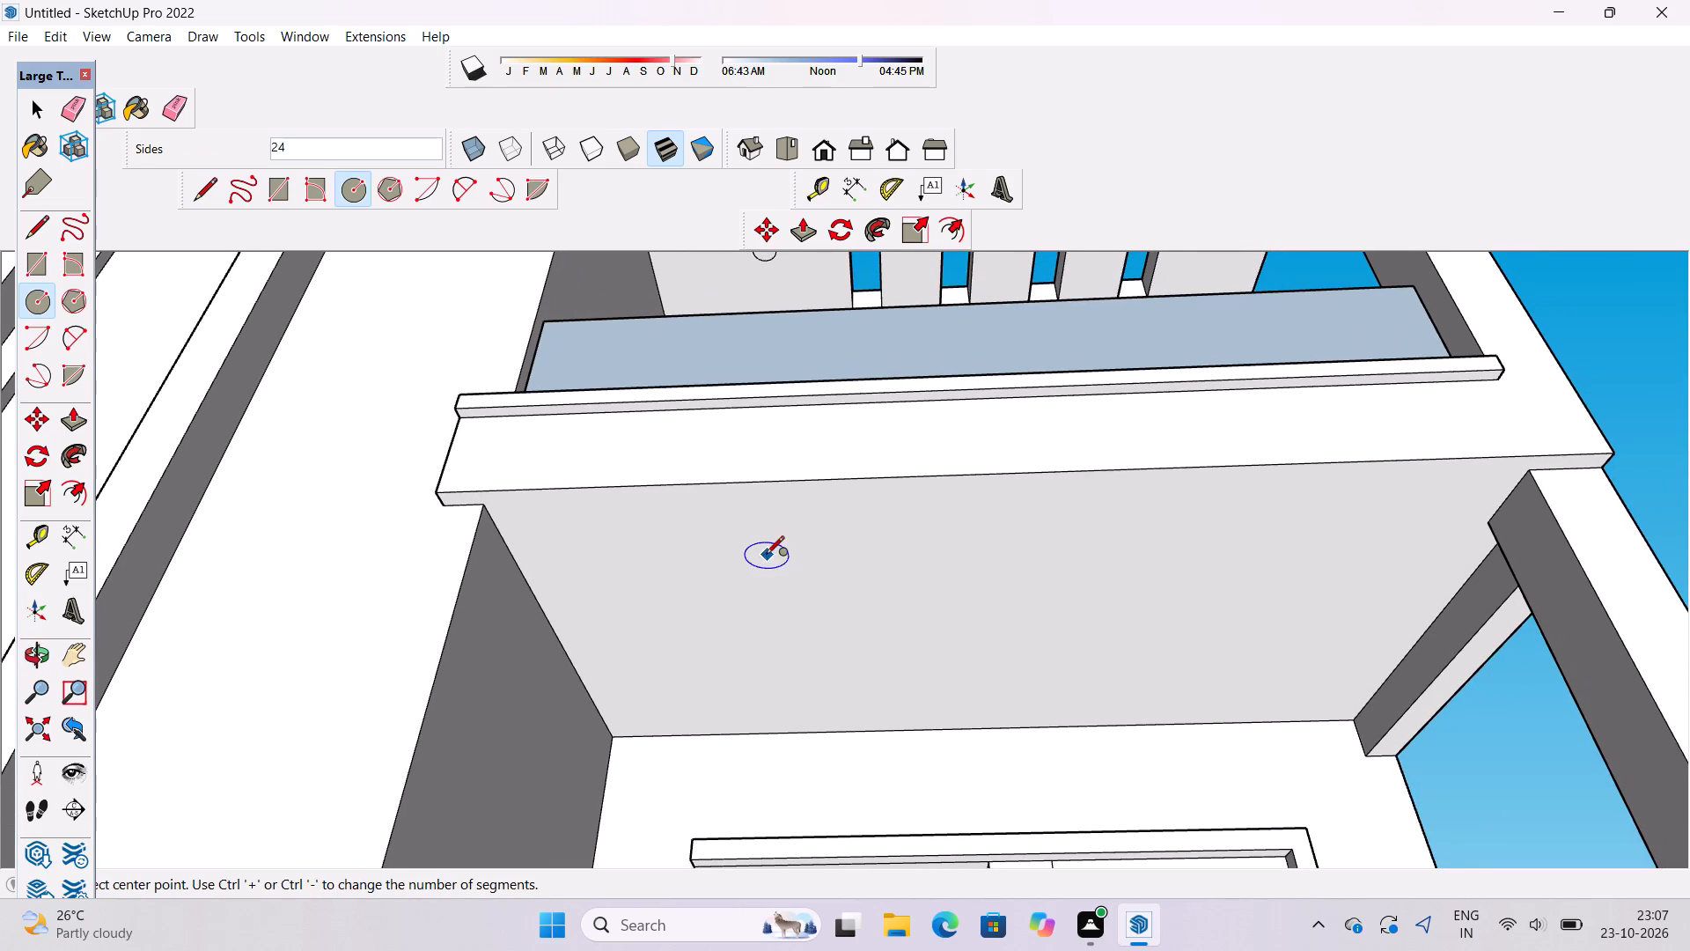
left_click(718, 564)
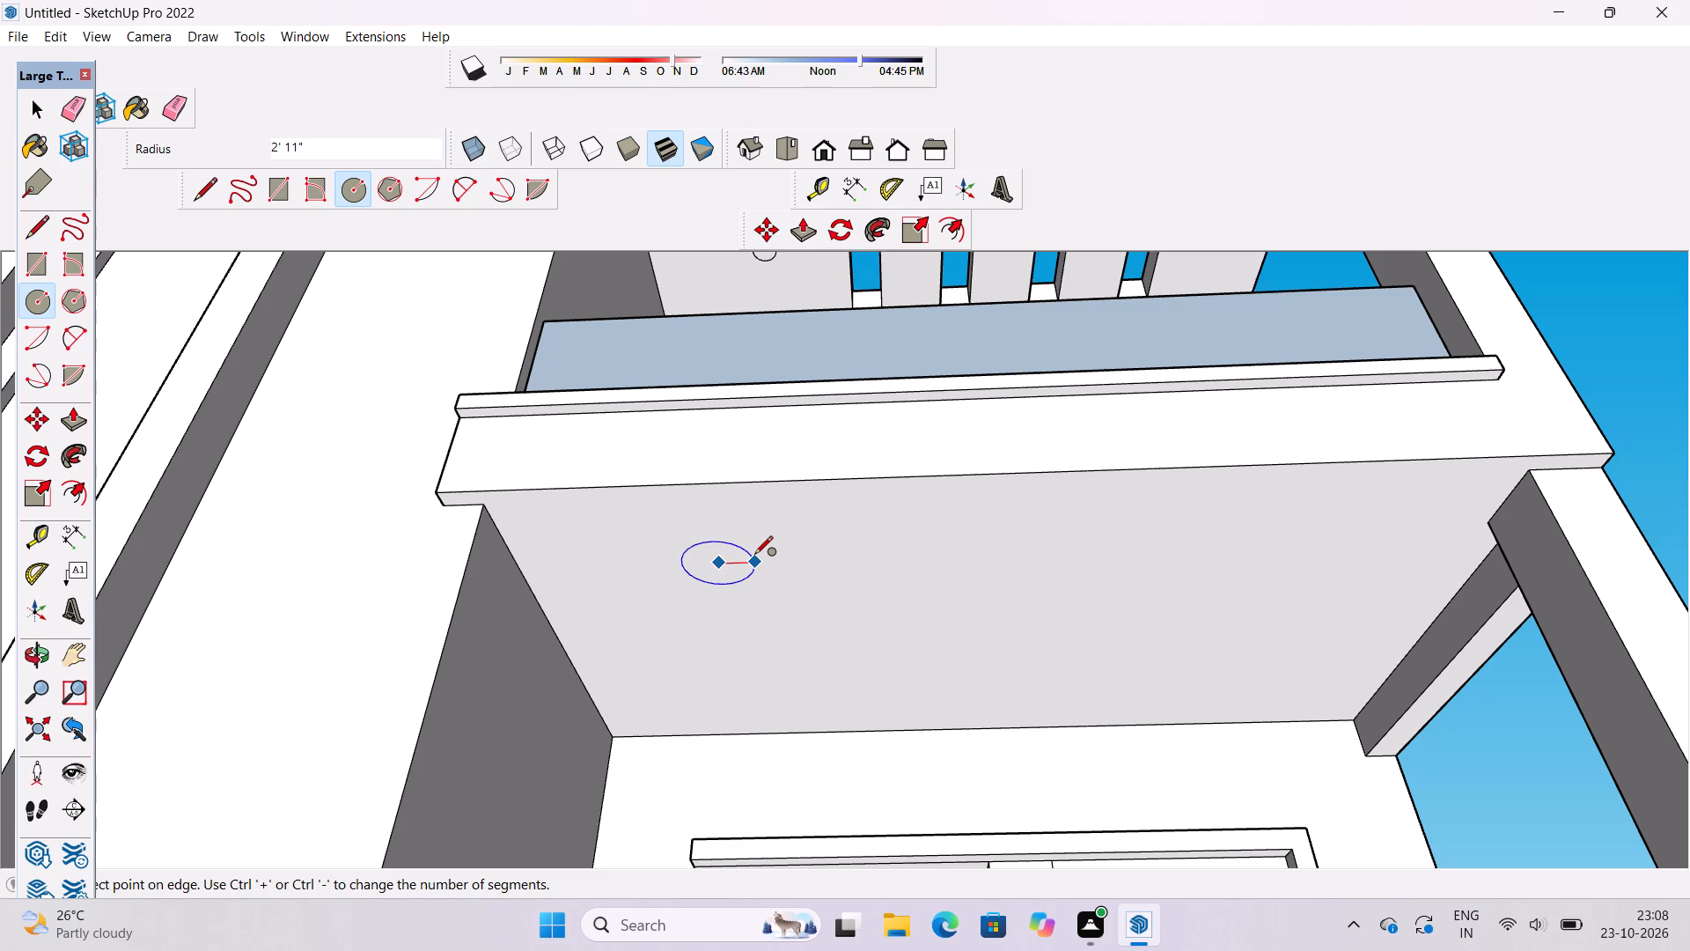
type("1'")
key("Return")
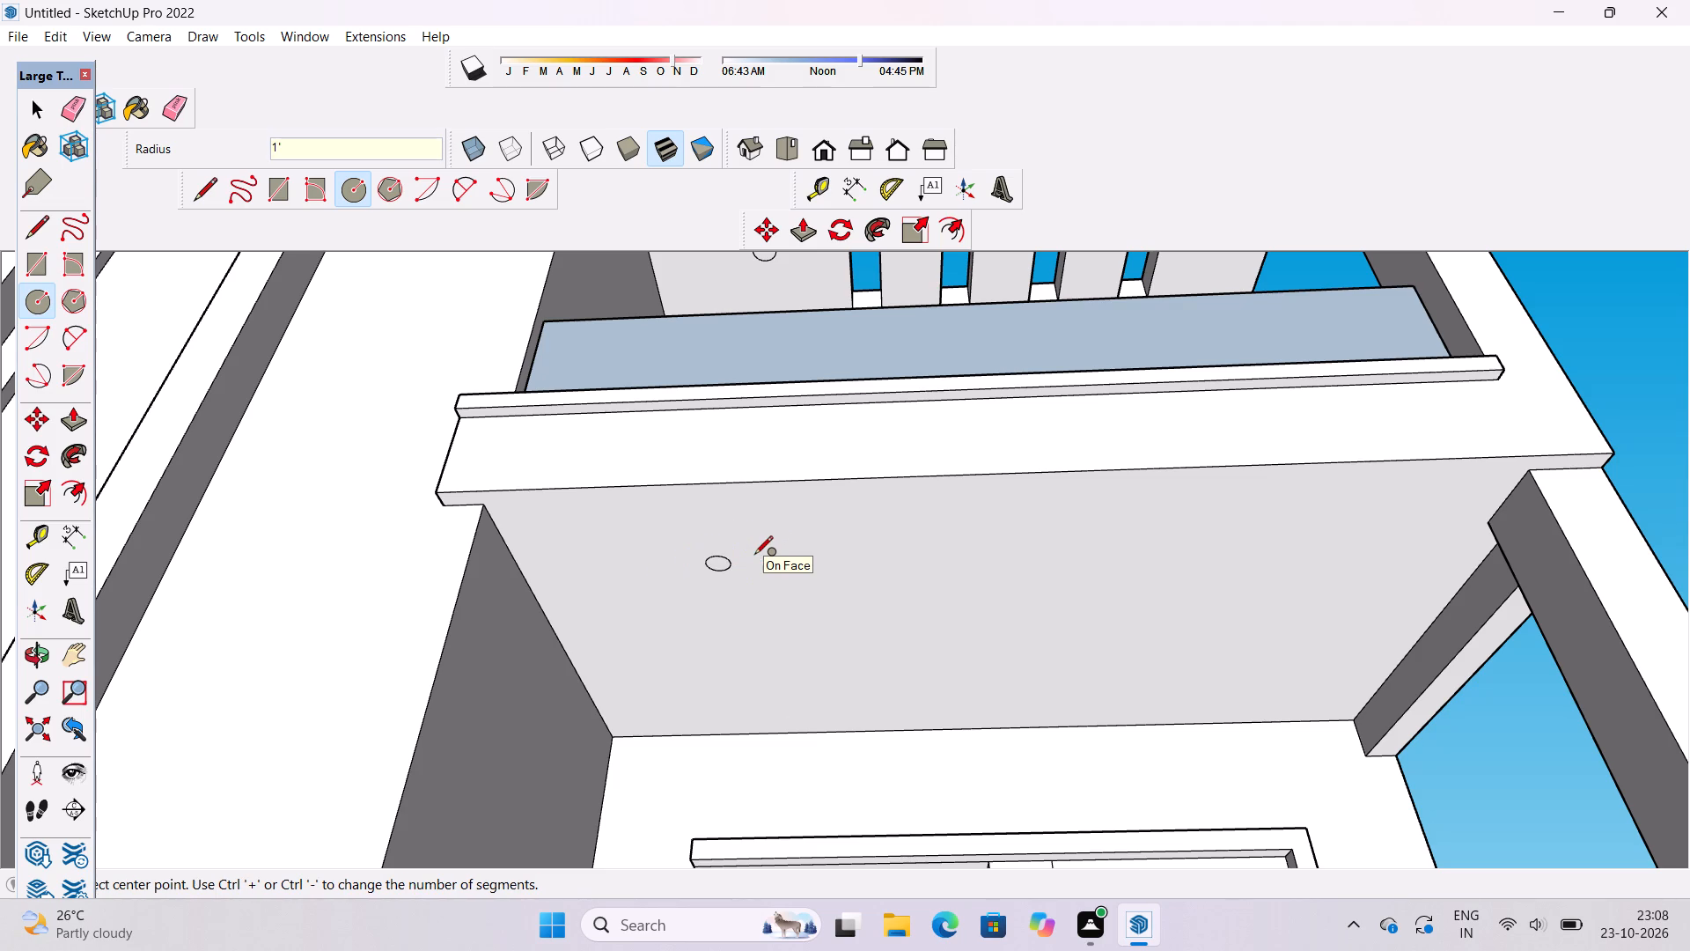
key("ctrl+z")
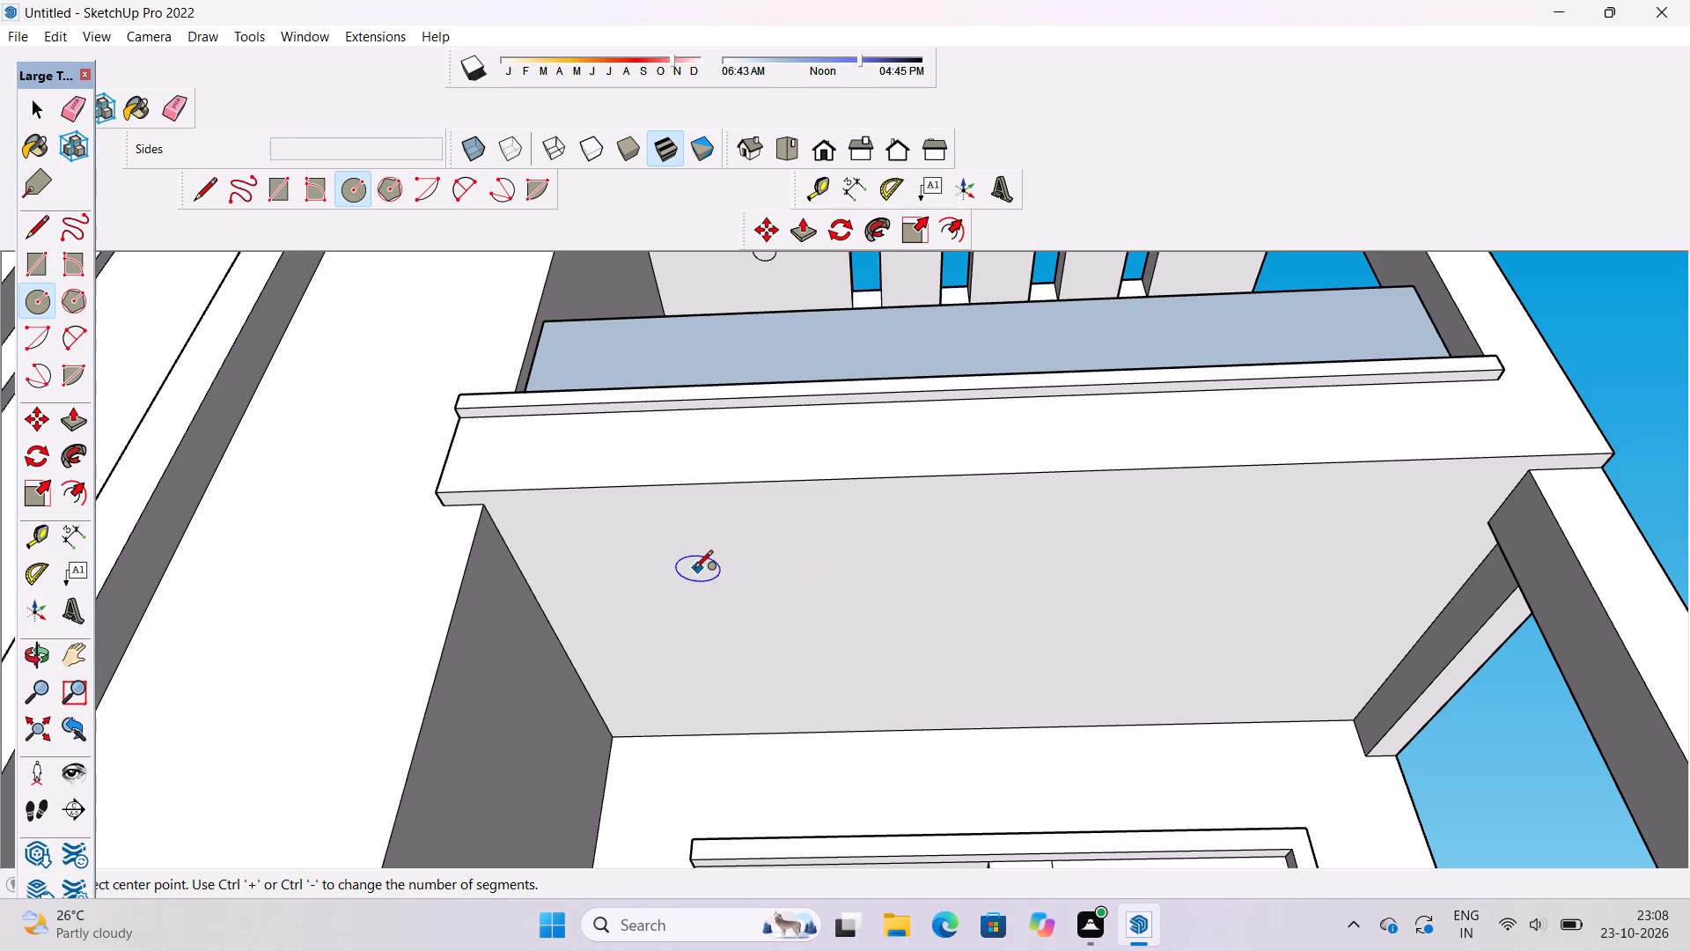
Draw a circle of 2' radius on the middle-floor balcony ceiling near the tower.
left_click(693, 570)
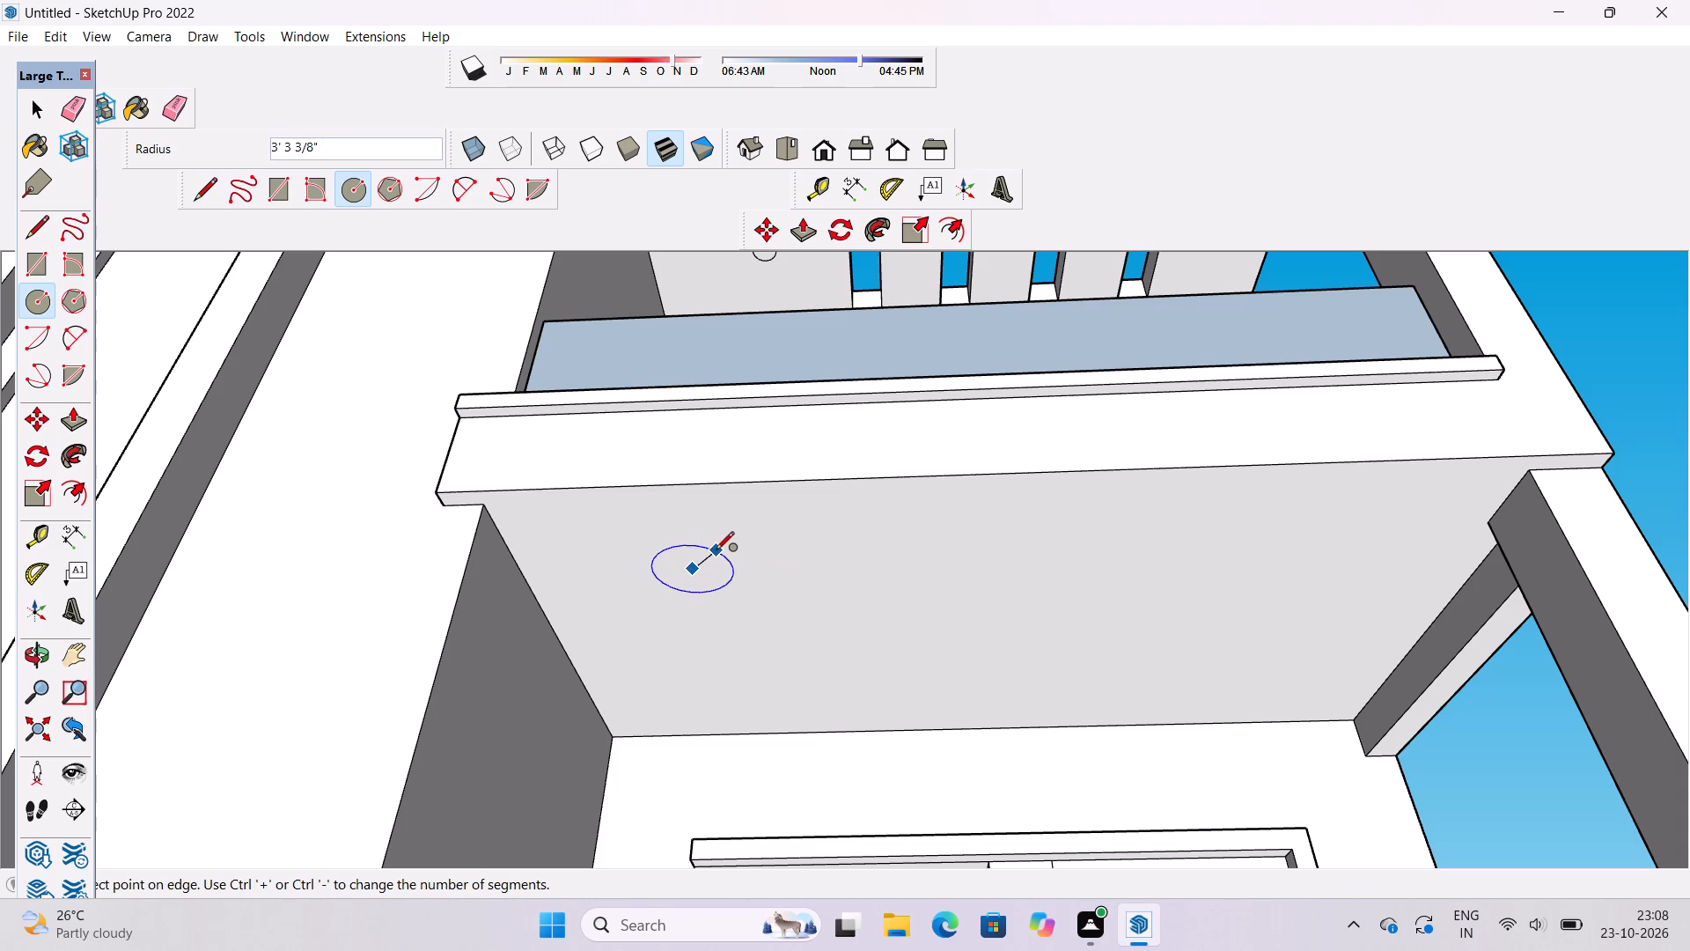
type("2'")
key("Return")
Copy the middle-floor balcony ceiling circle twice at 22' spacing along the ceiling, away from the tower.
key("space")
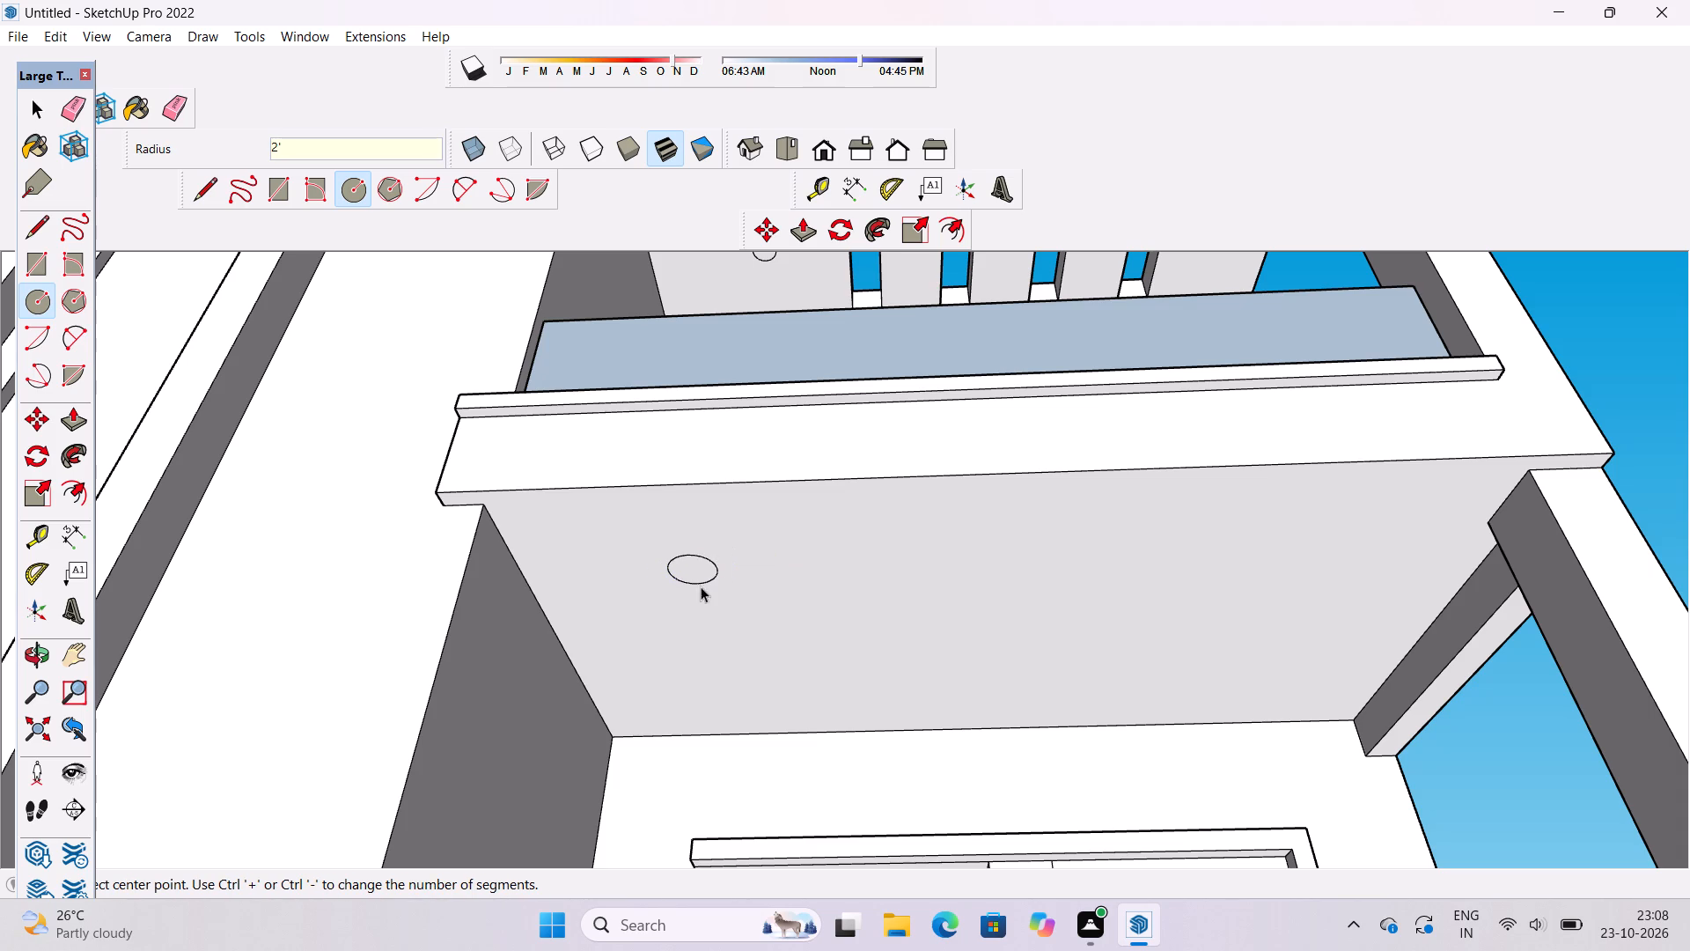
double_click(700, 568)
key("m")
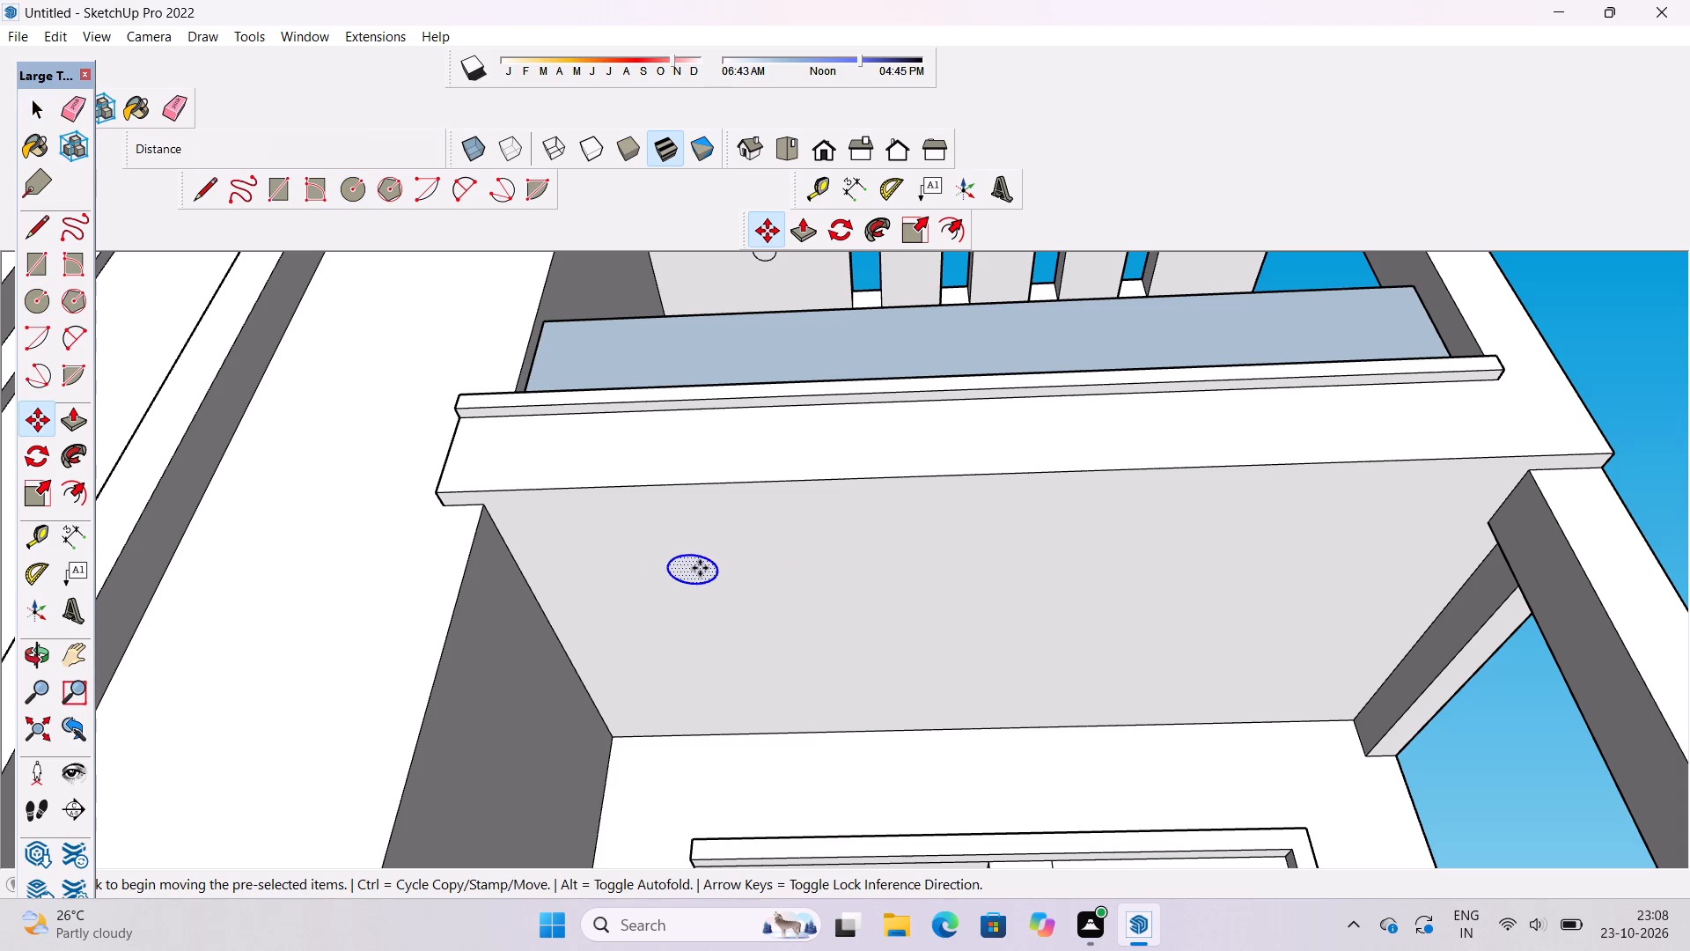
left_click(665, 577)
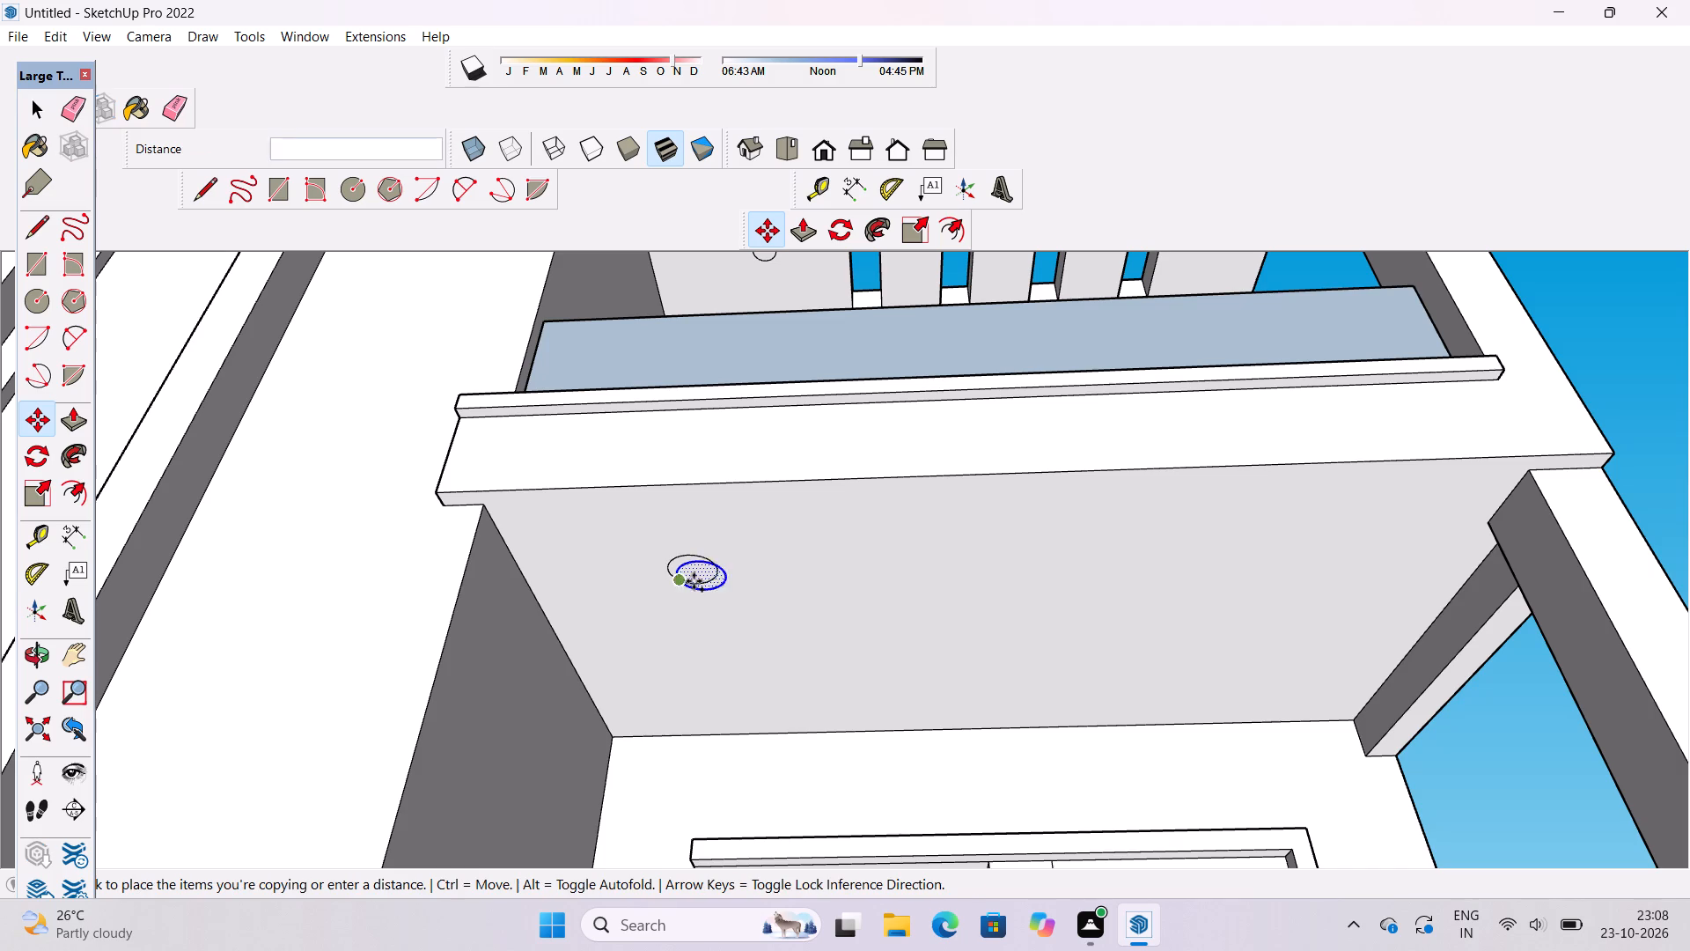
scroll(812, 578, "down", 3)
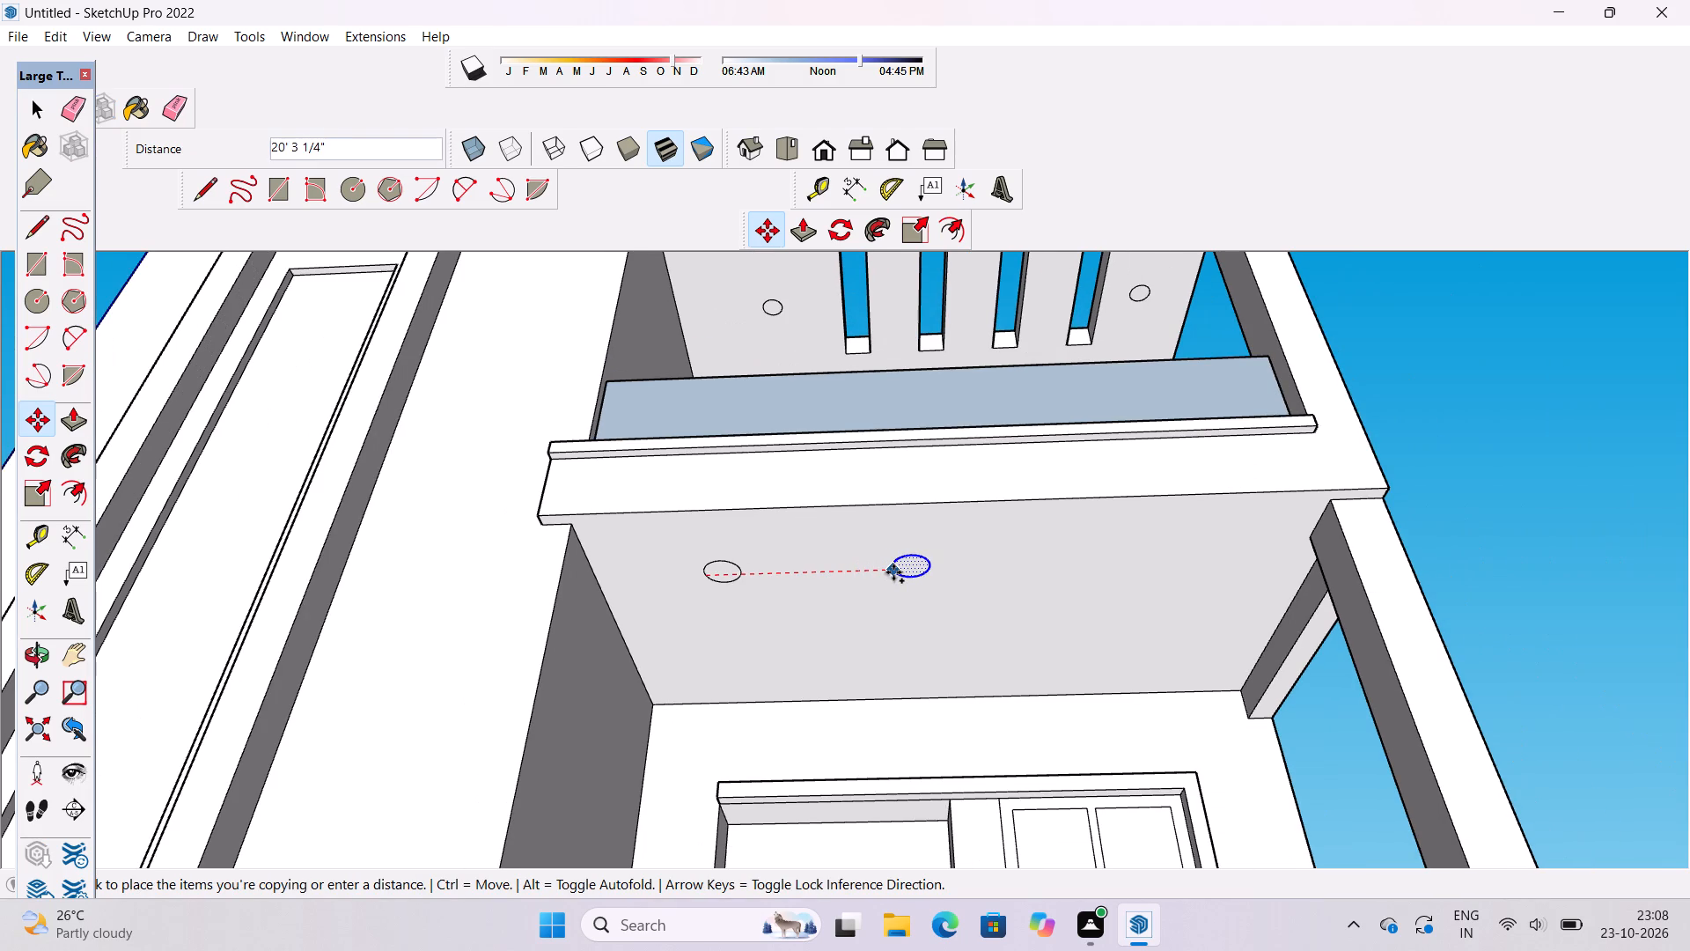
type("22'")
key("Return")
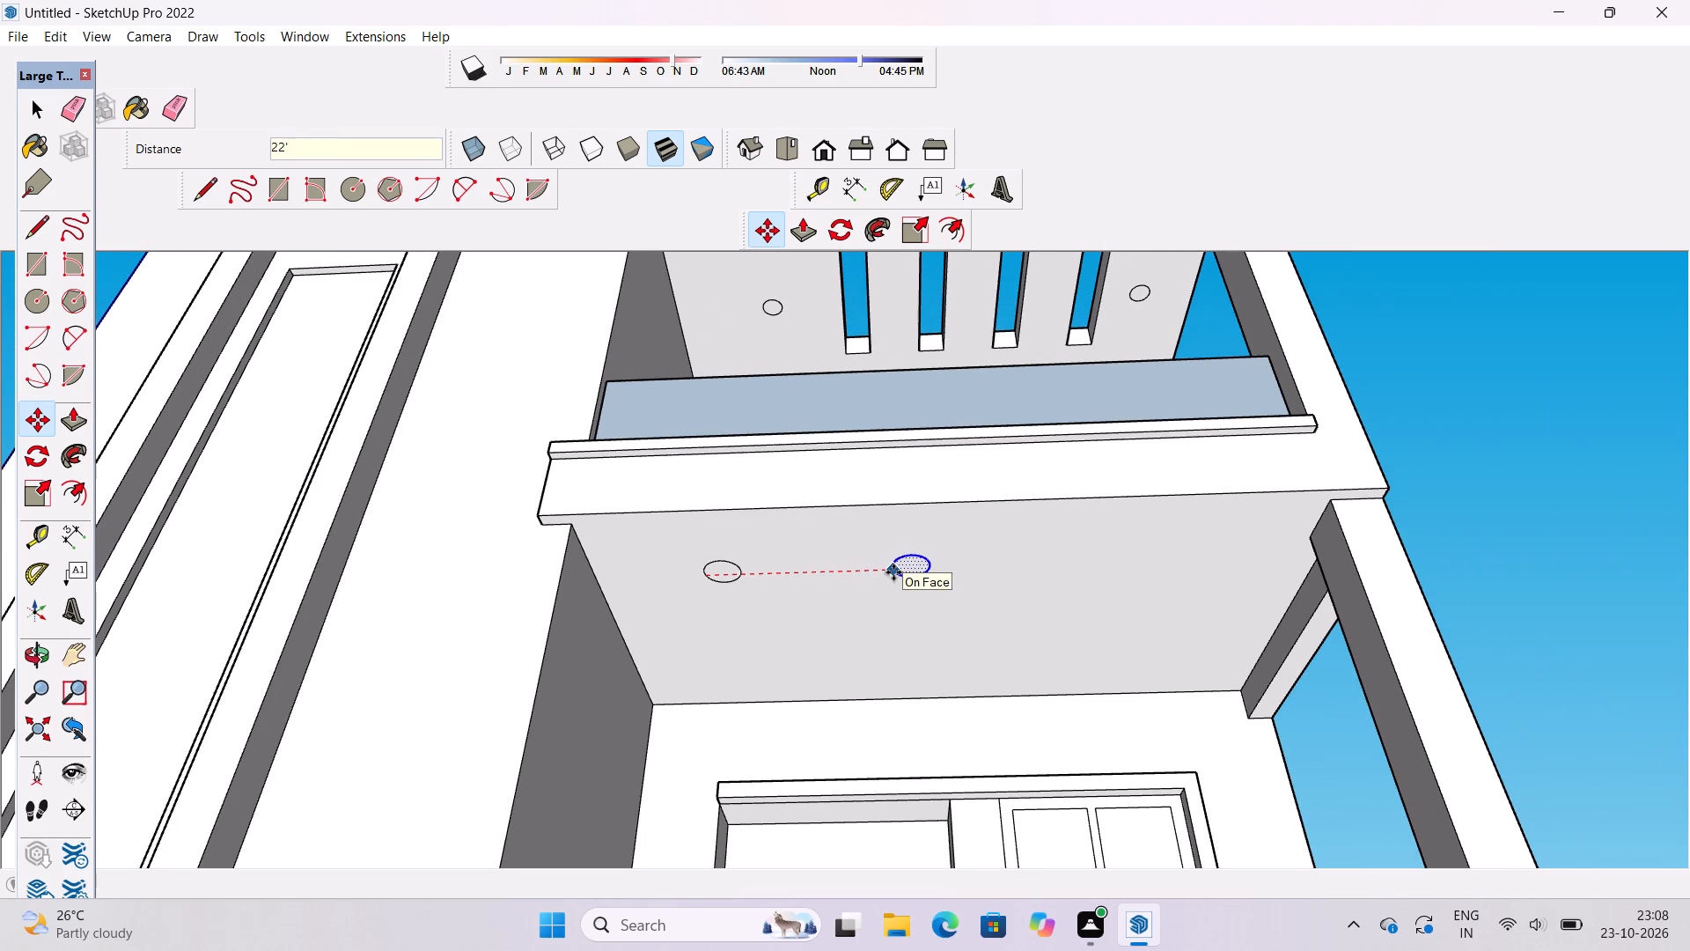
type("*2")
key("Return")
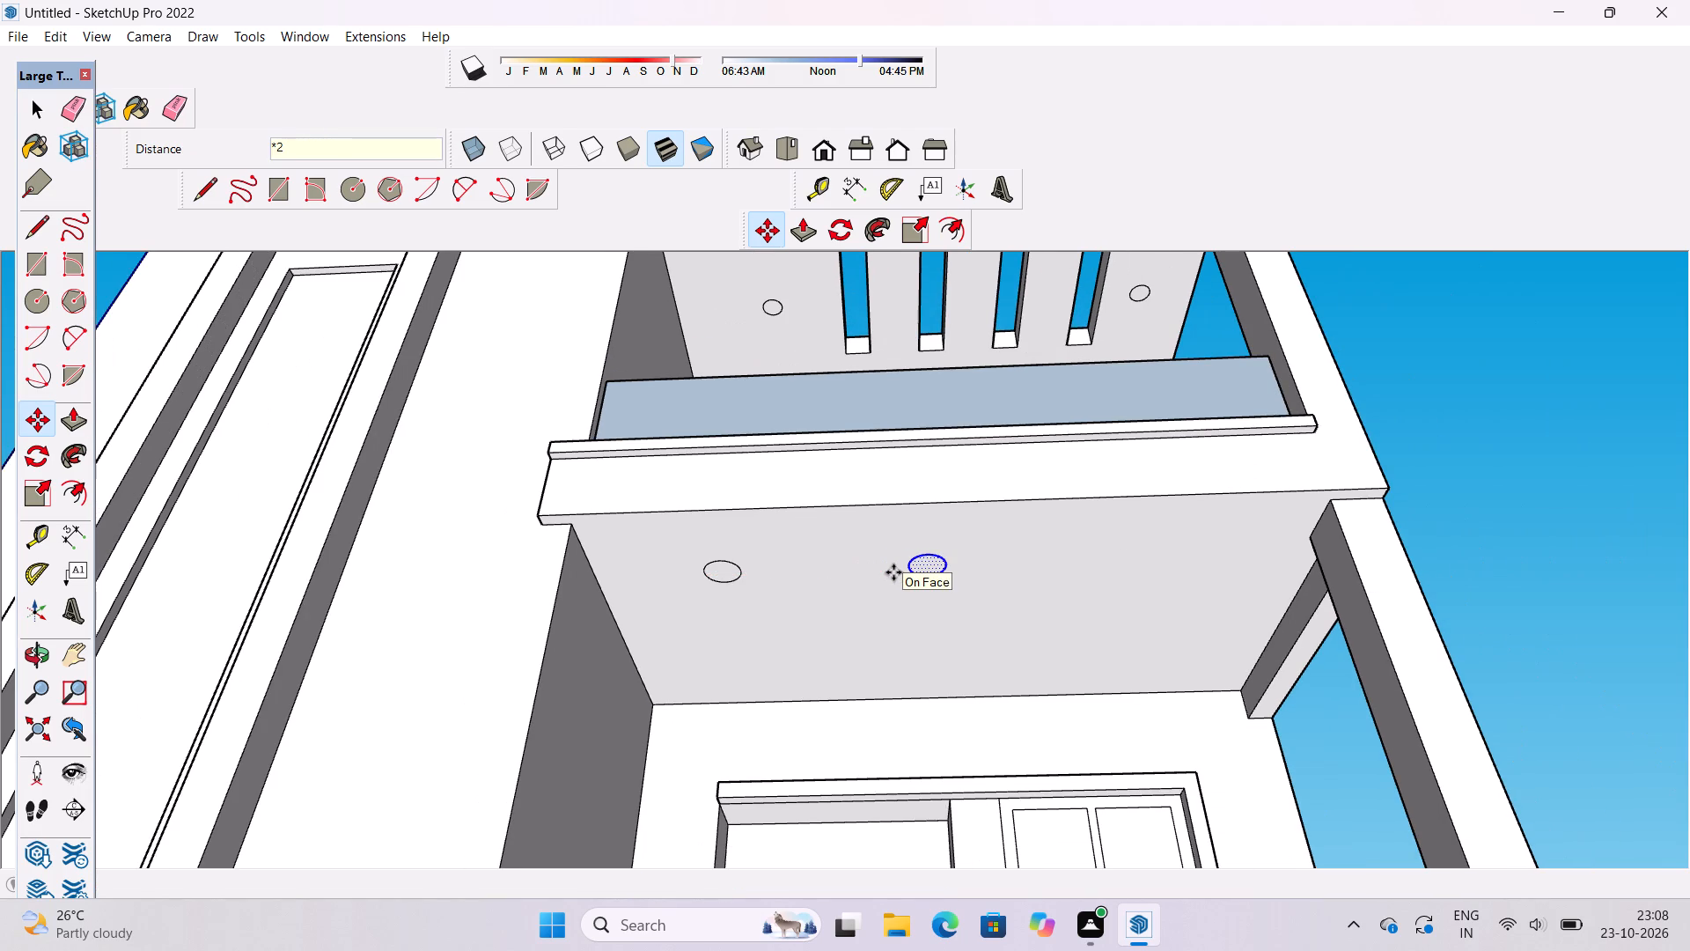
scroll(889, 523, "down", 4)
key("space")
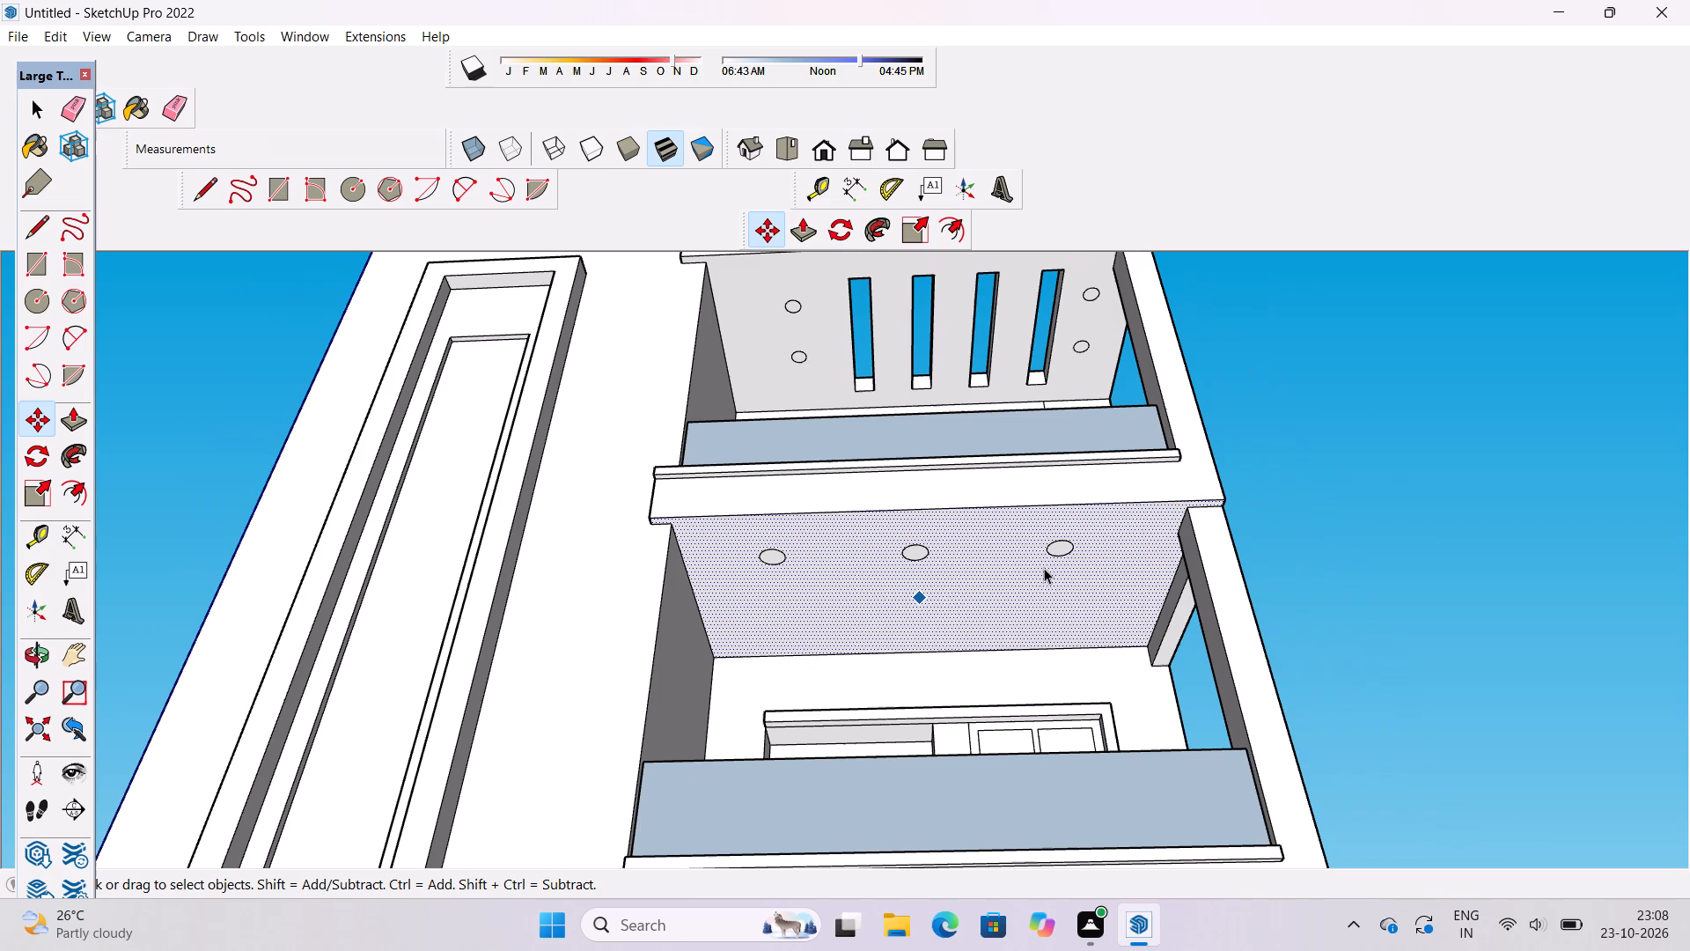
left_click(1330, 392)
Erase the long edge dividing the beam's underside from the ground-floor porch ceiling.
key("o")
scroll(986, 463, "down", 5)
left_click_drag(960, 634, 915, 577)
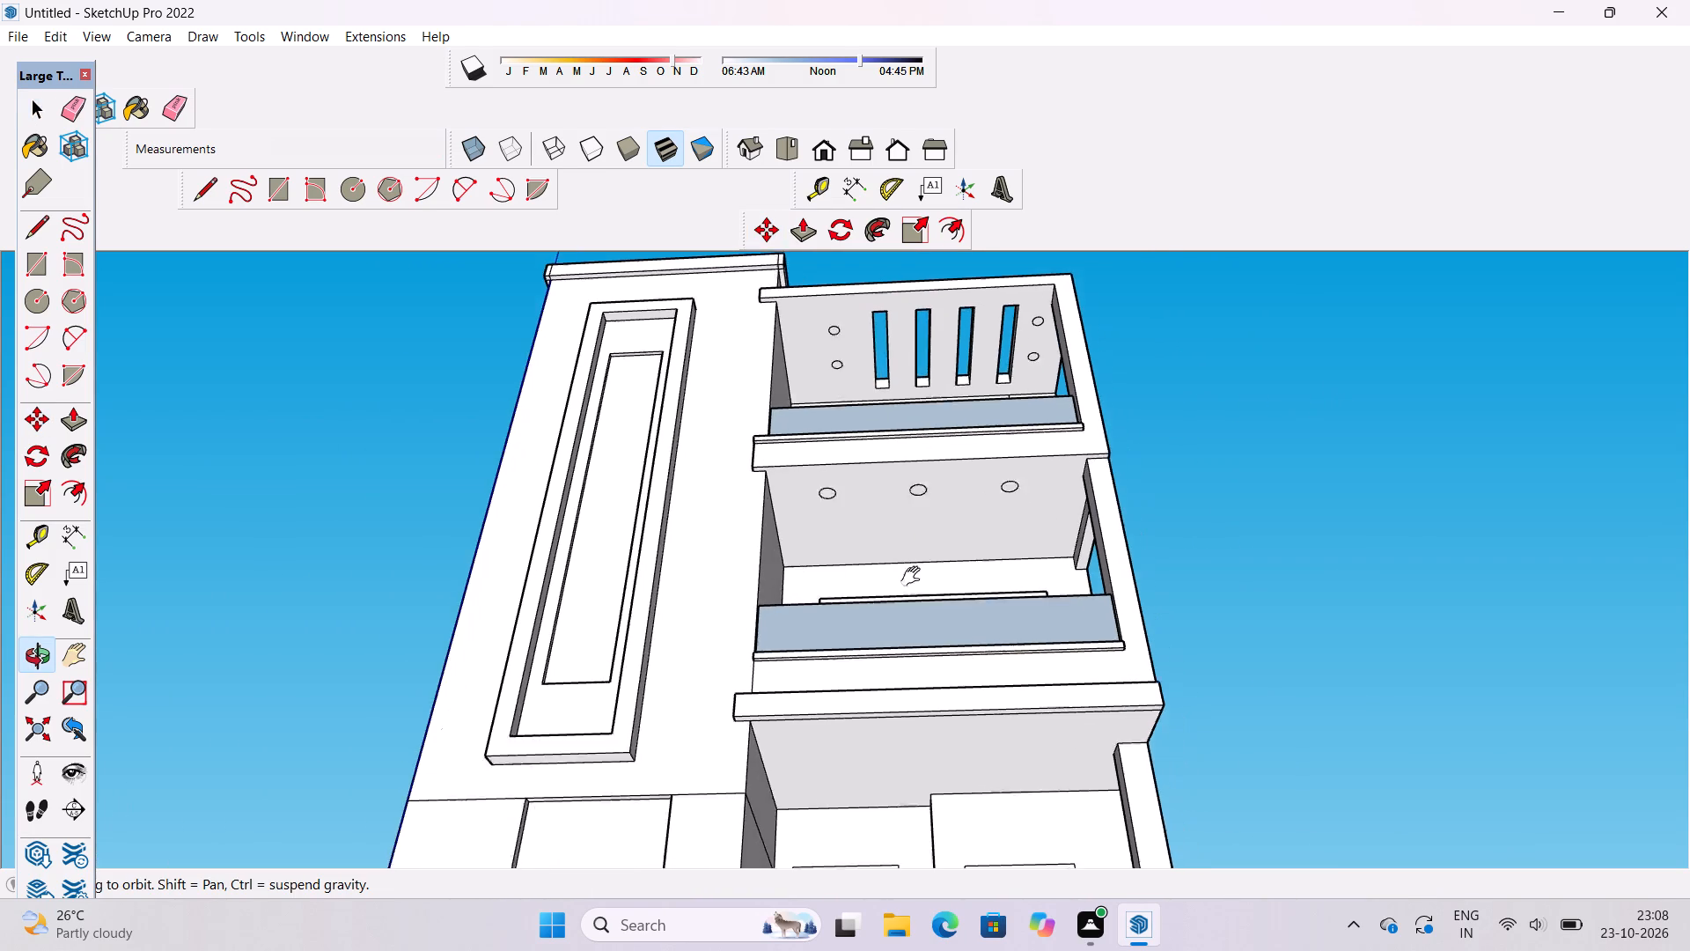
left_click_drag(915, 577, 911, 569)
left_click_drag(935, 624, 987, 641)
scroll(951, 644, "up", 1)
left_click_drag(988, 678, 937, 594)
scroll(923, 715, "up", 1)
left_click_drag(897, 699, 812, 662, "shift")
scroll(805, 657, "down", 2)
left_click_drag(825, 689, 825, 646, "shift")
scroll(849, 657, "up", 3)
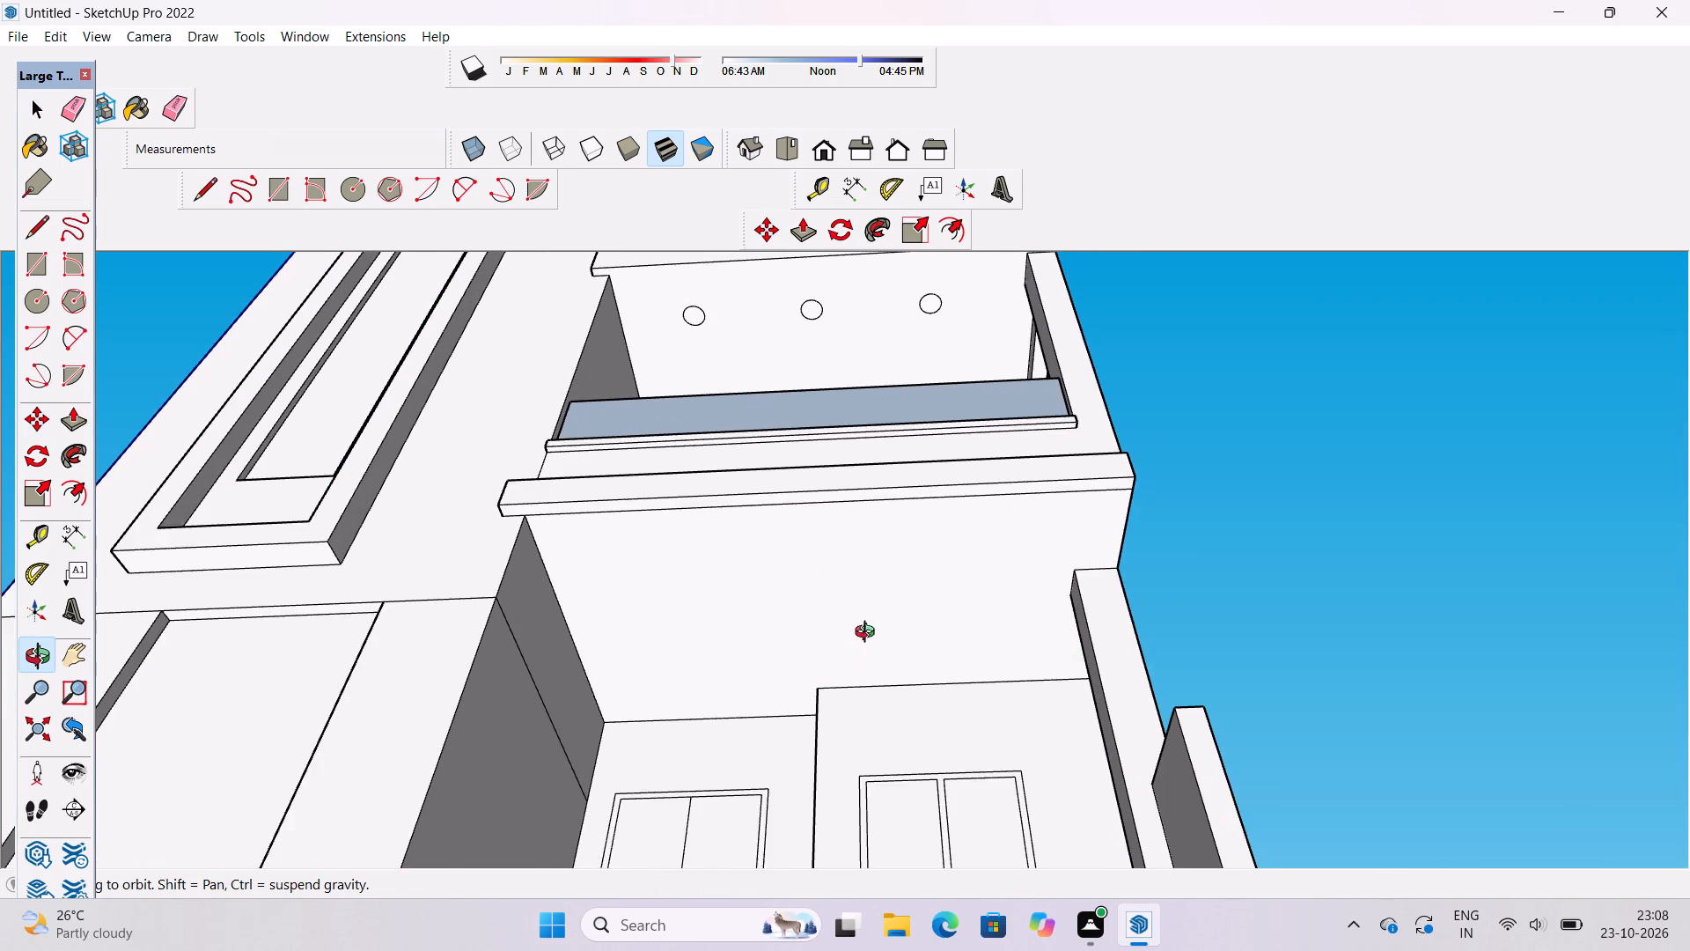
scroll(869, 632, "down", 1)
left_click_drag(858, 619, 895, 688, "shift")
scroll(811, 670, "up", 5)
key("e")
scroll(818, 604, "up", 2)
left_click_drag(861, 517, 864, 526)
scroll(864, 524, "down", 7)
Draw a circle of 1.5' radius on the ground-floor porch ceiling near the tower, just behind the front beam.
key("c")
scroll(849, 559, "down", 2)
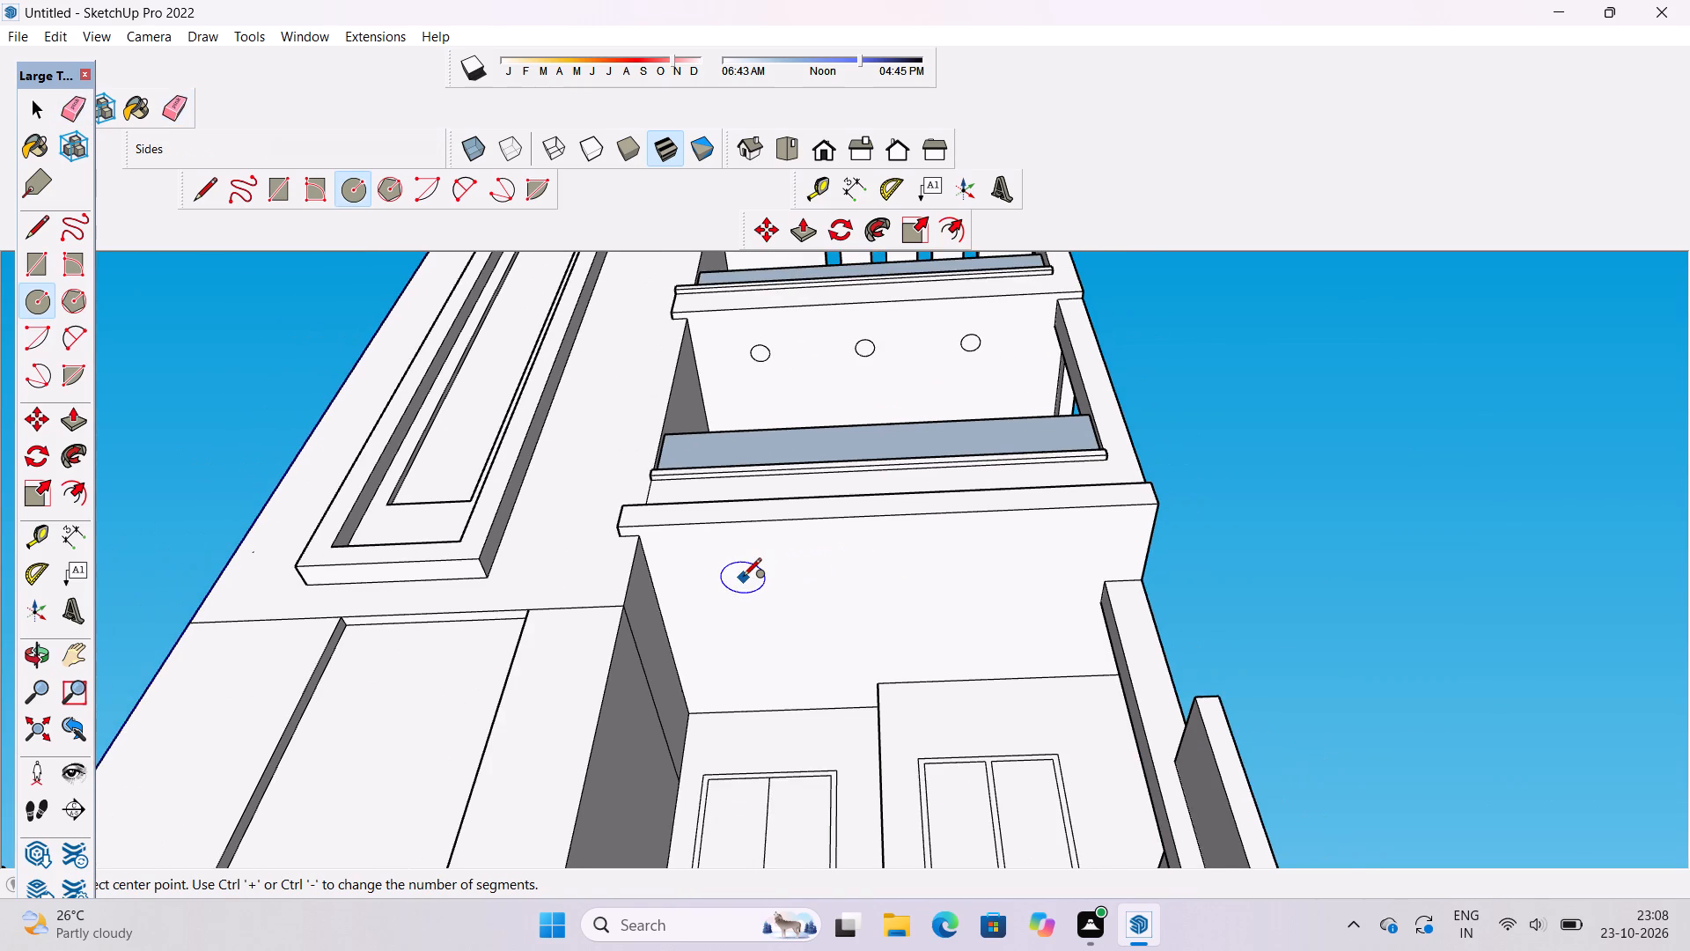
scroll(743, 578, "up", 4)
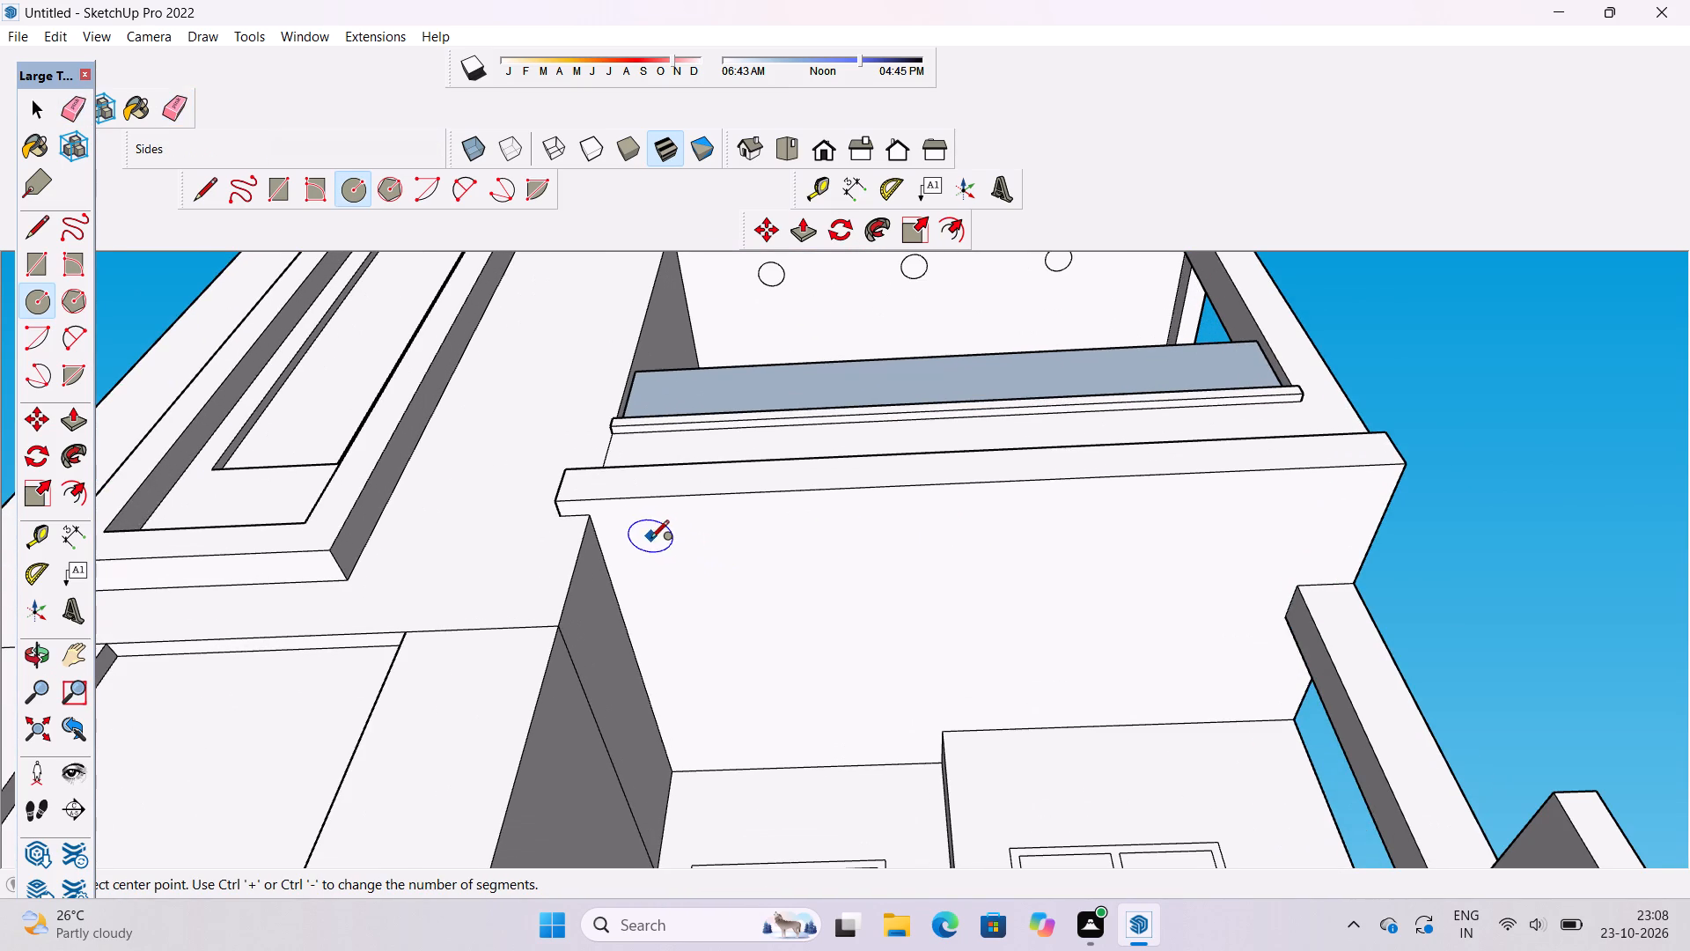
scroll(651, 546, "up", 4)
left_click(651, 547)
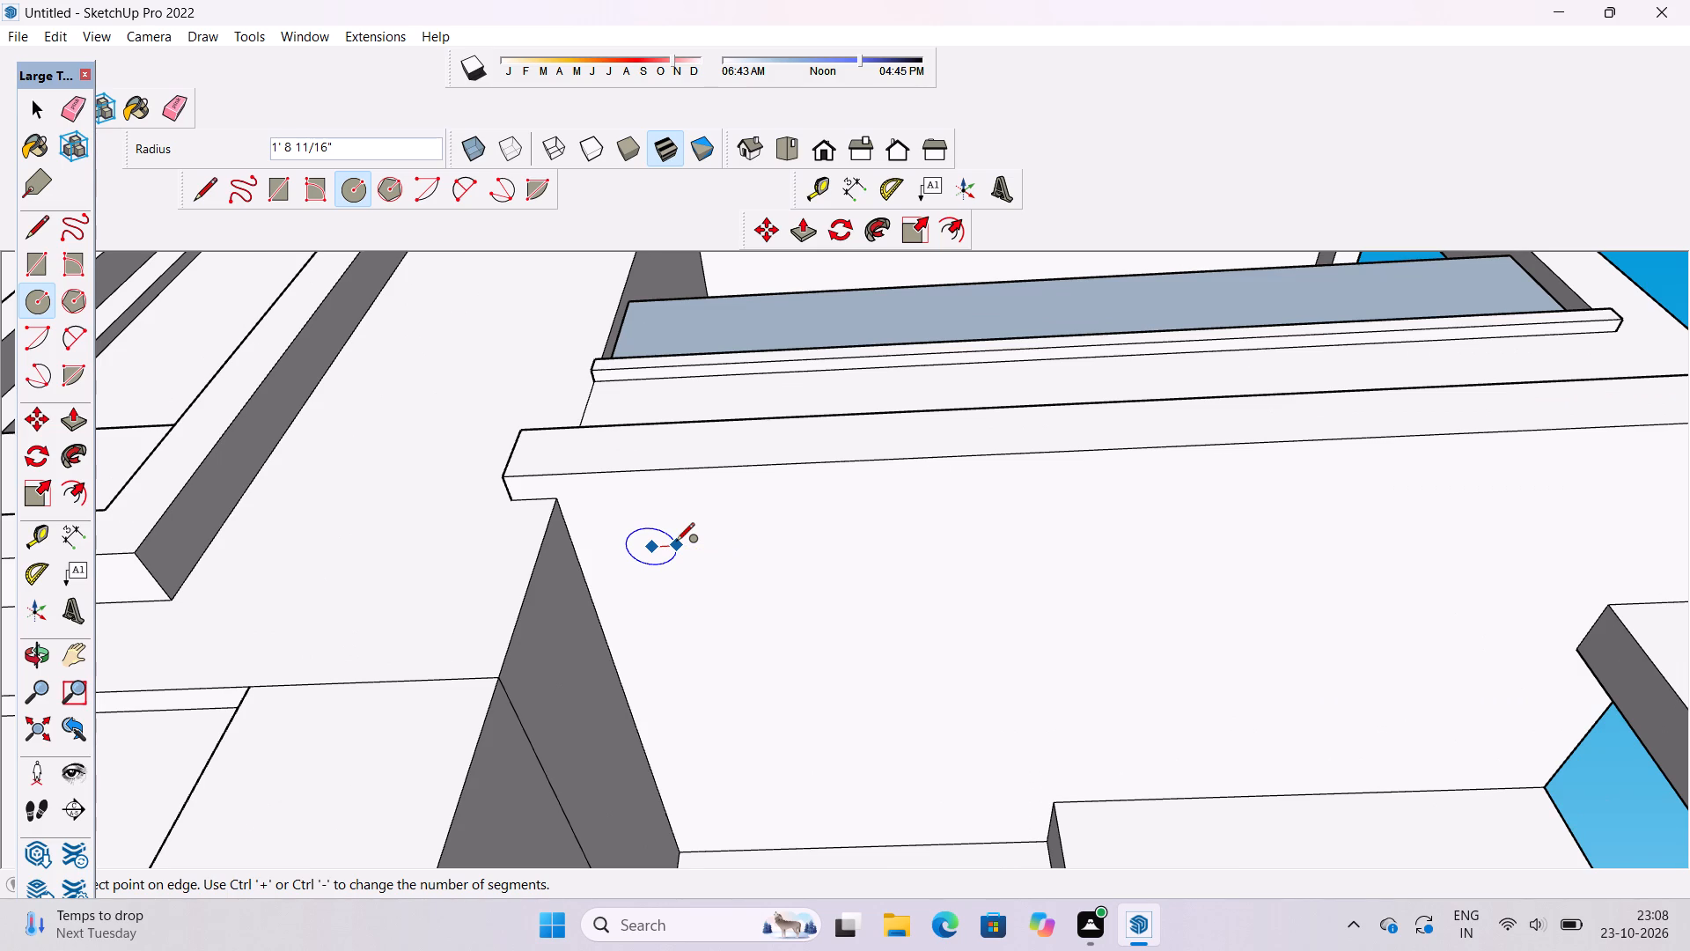
type("1.5'")
key("Return")
Copy the ground-floor ceiling circle four times at 15' spacing along the front beam.
key("space")
scroll(654, 540, "down", 6)
scroll(651, 543, "up", 6)
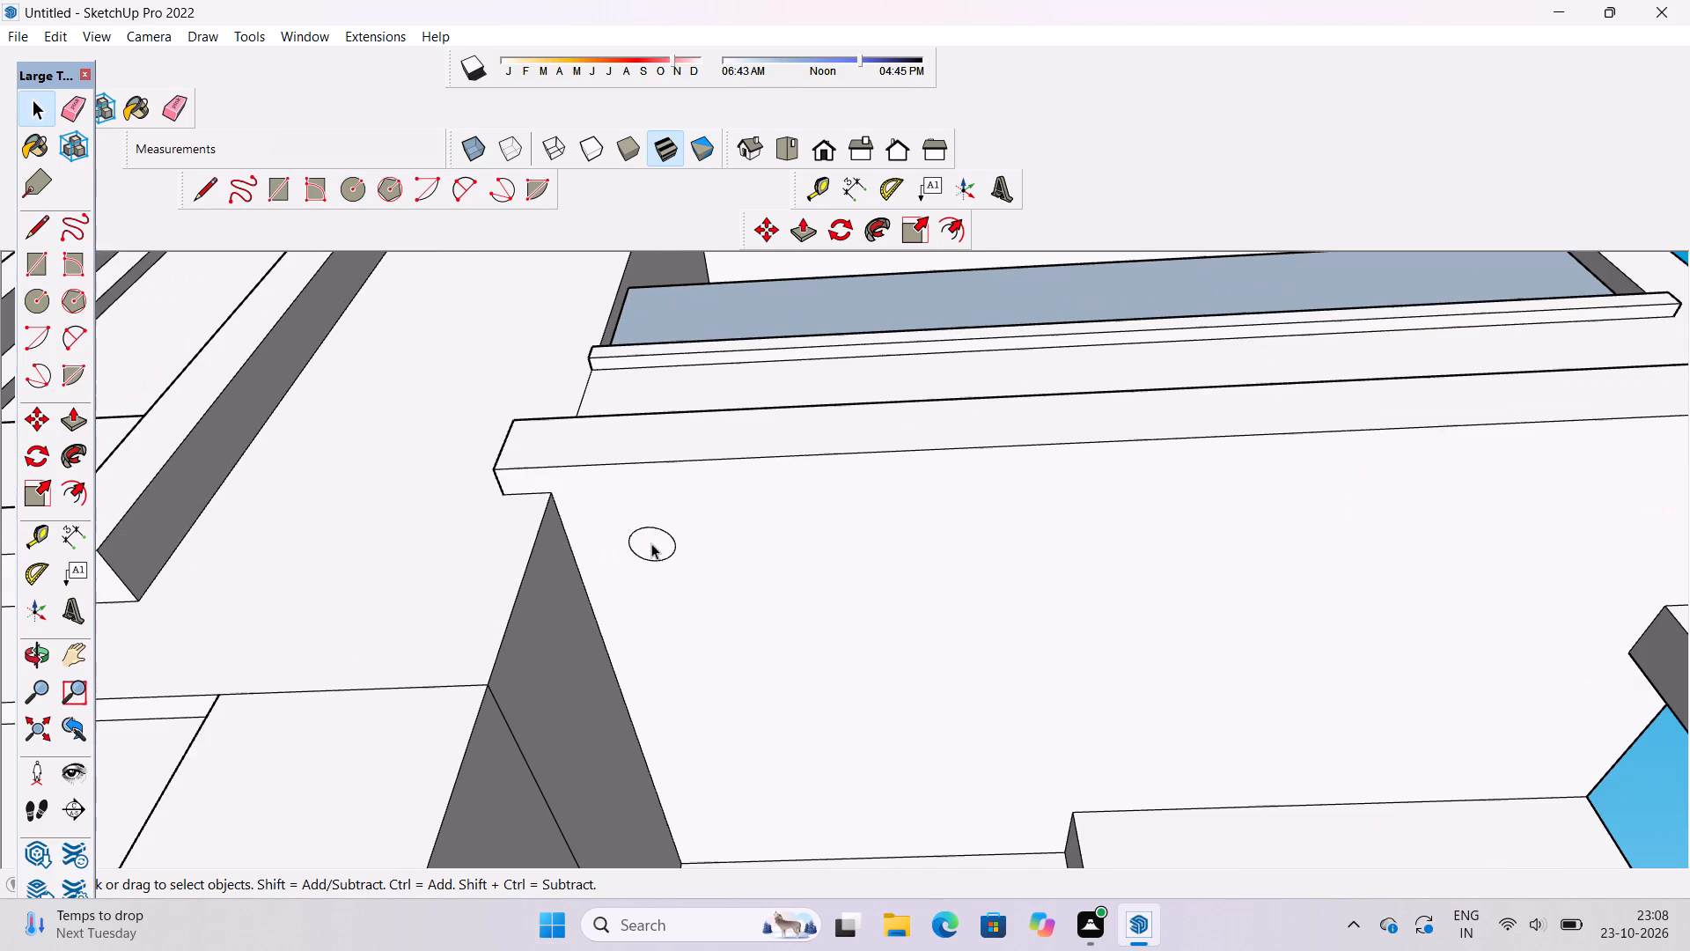
double_click(651, 543)
key("m")
scroll(631, 539, "down", 7)
scroll(680, 571, "up", 5)
scroll(618, 537, "up", 4)
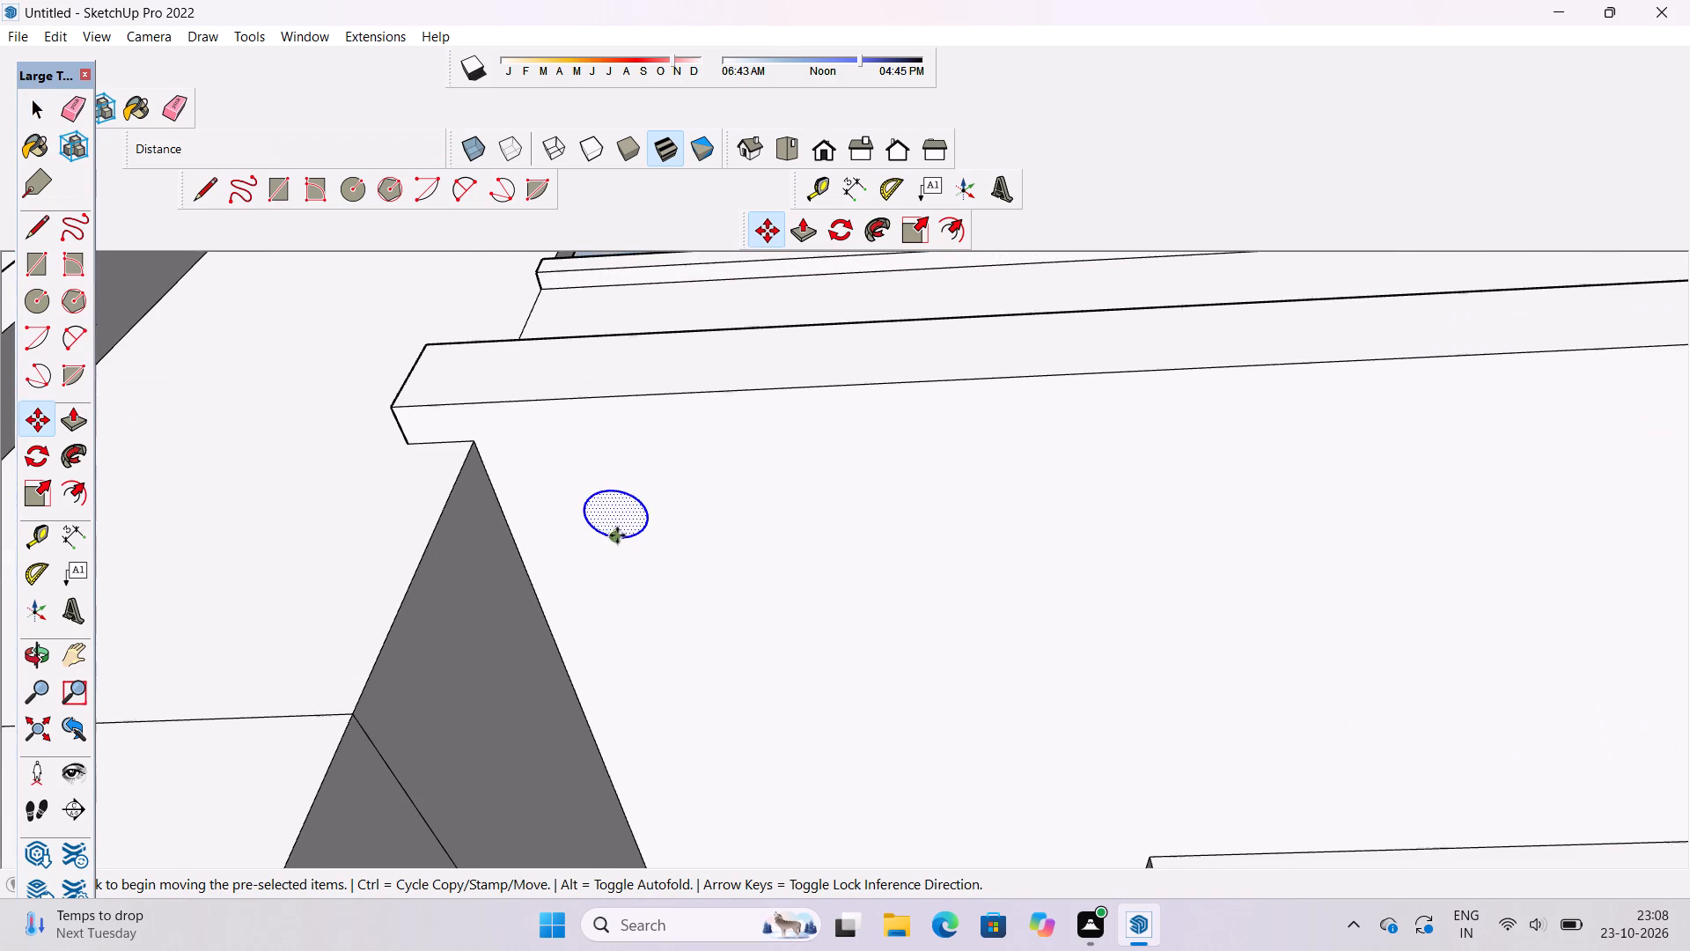
left_click(586, 518)
scroll(586, 518, "down", 9)
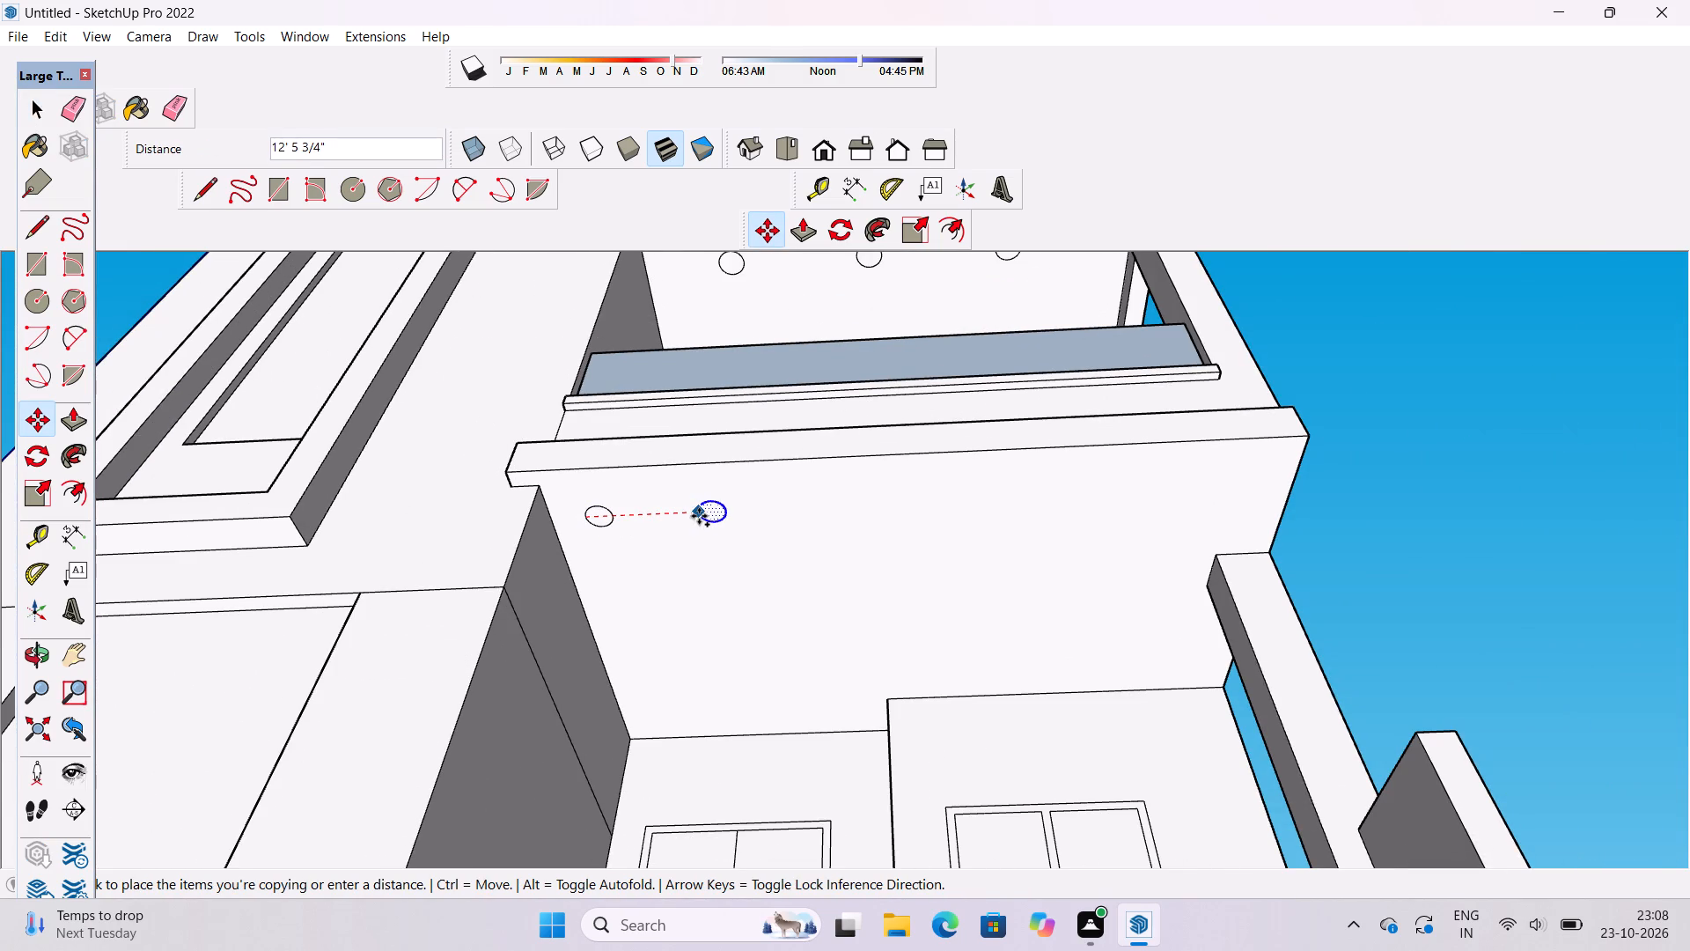
scroll(560, 508, "down", 6)
scroll(623, 513, "up", 4)
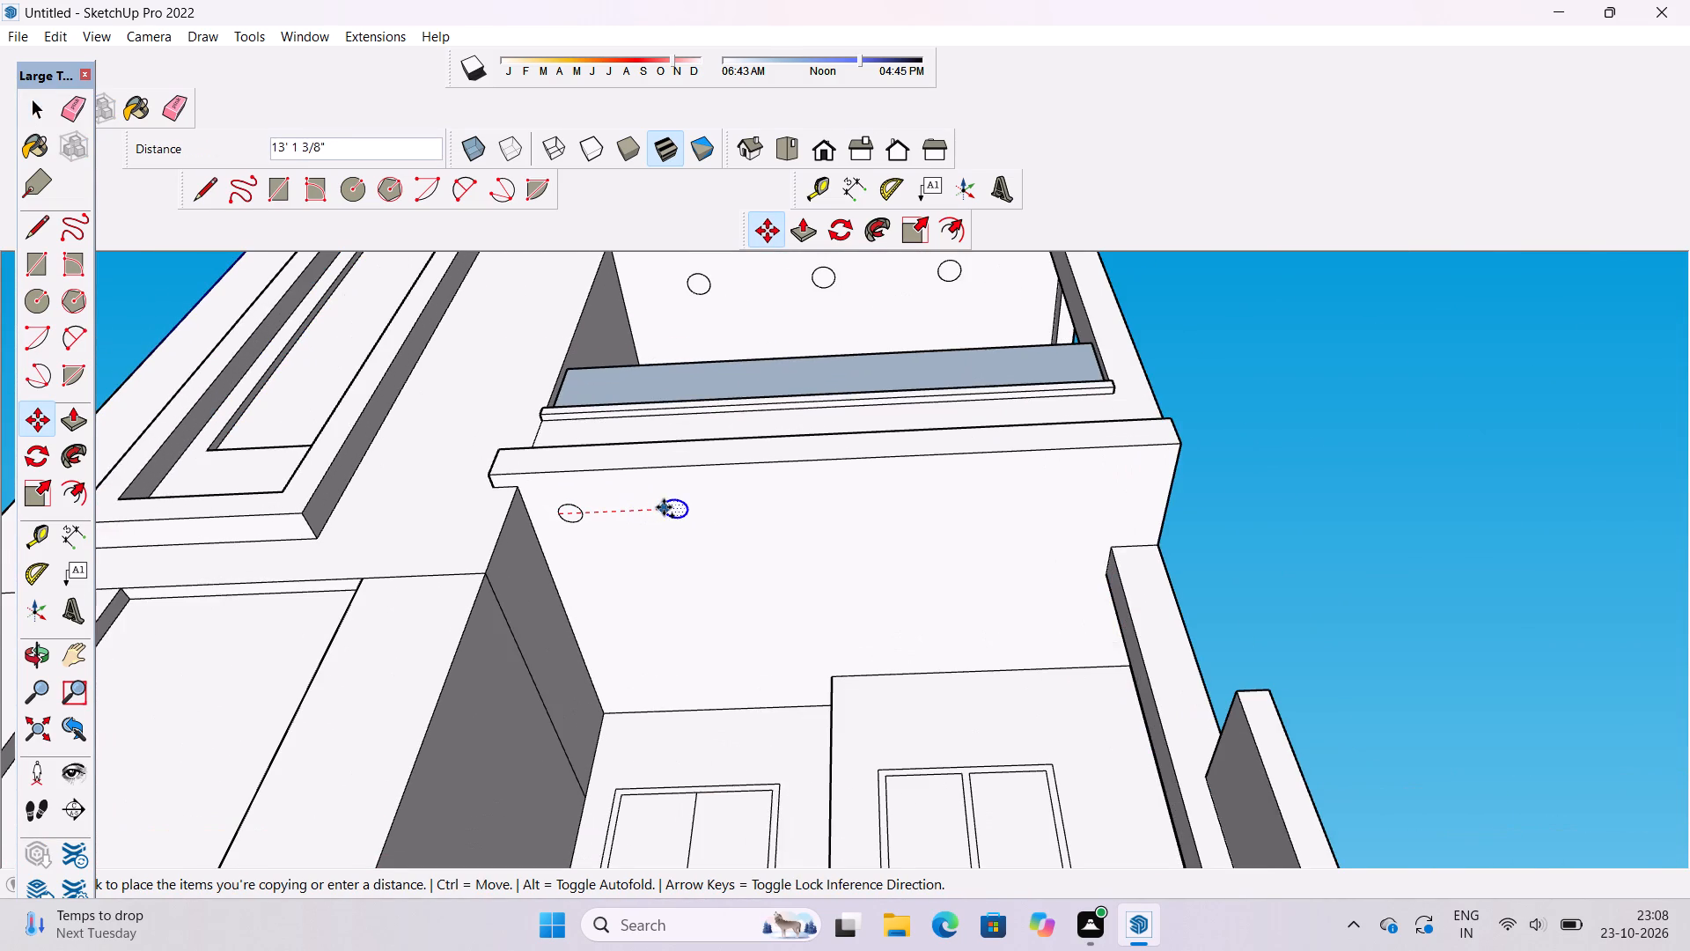
scroll(664, 507, "up", 2)
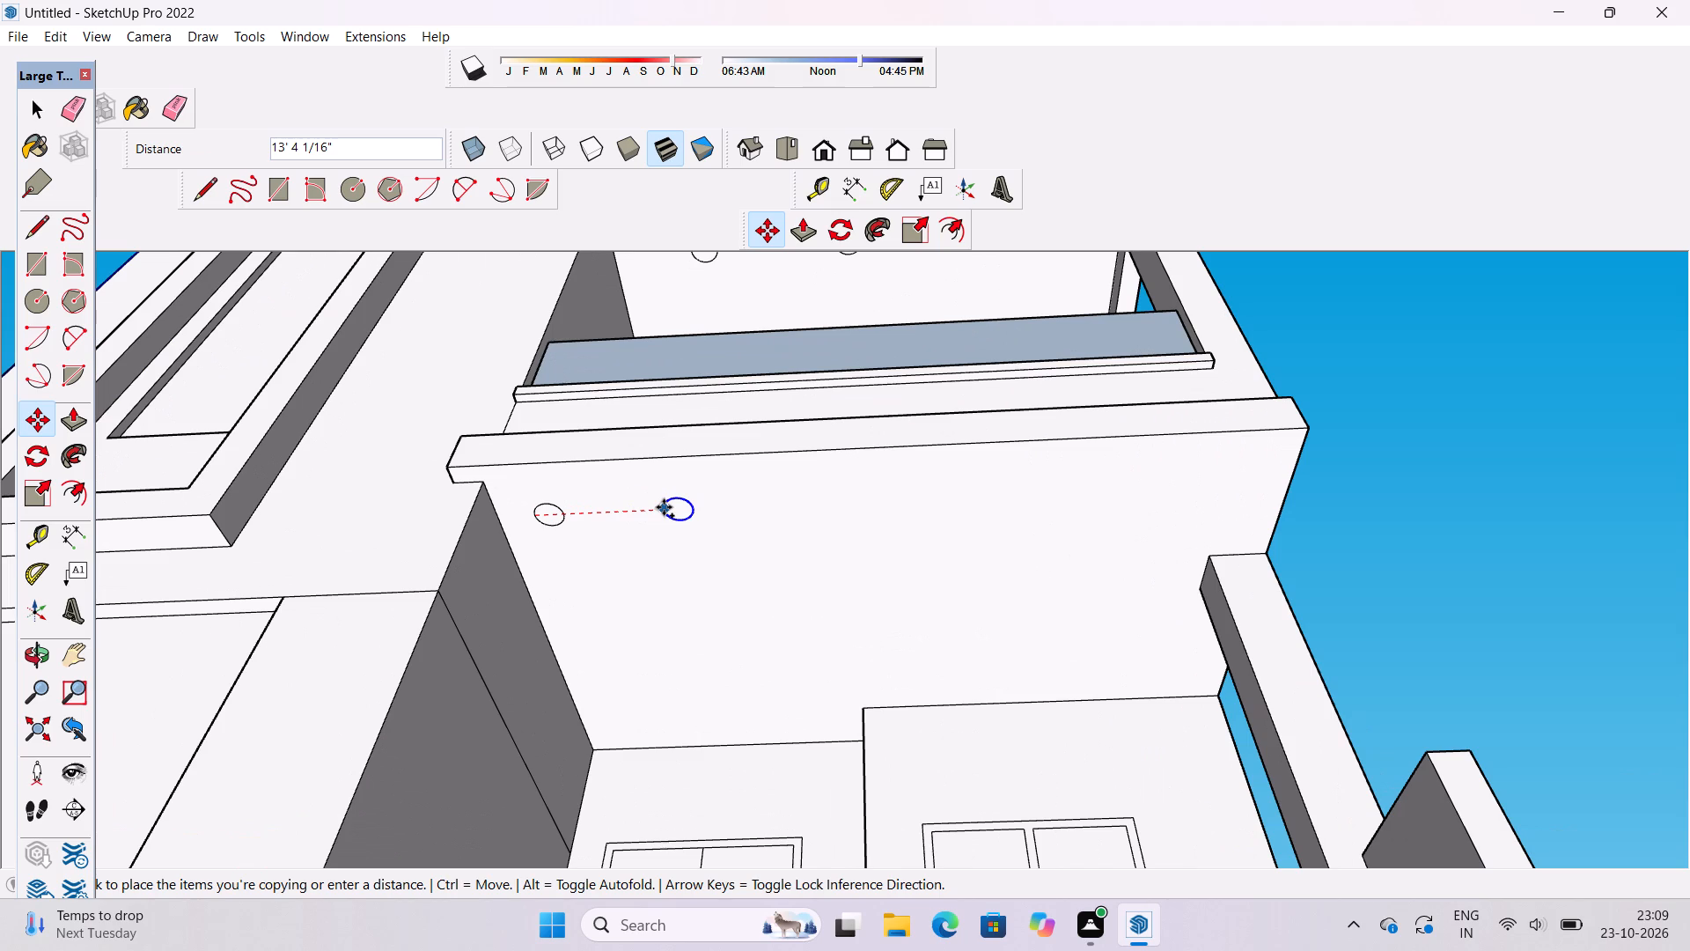
type("15'")
key("Return")
key("asterisk")
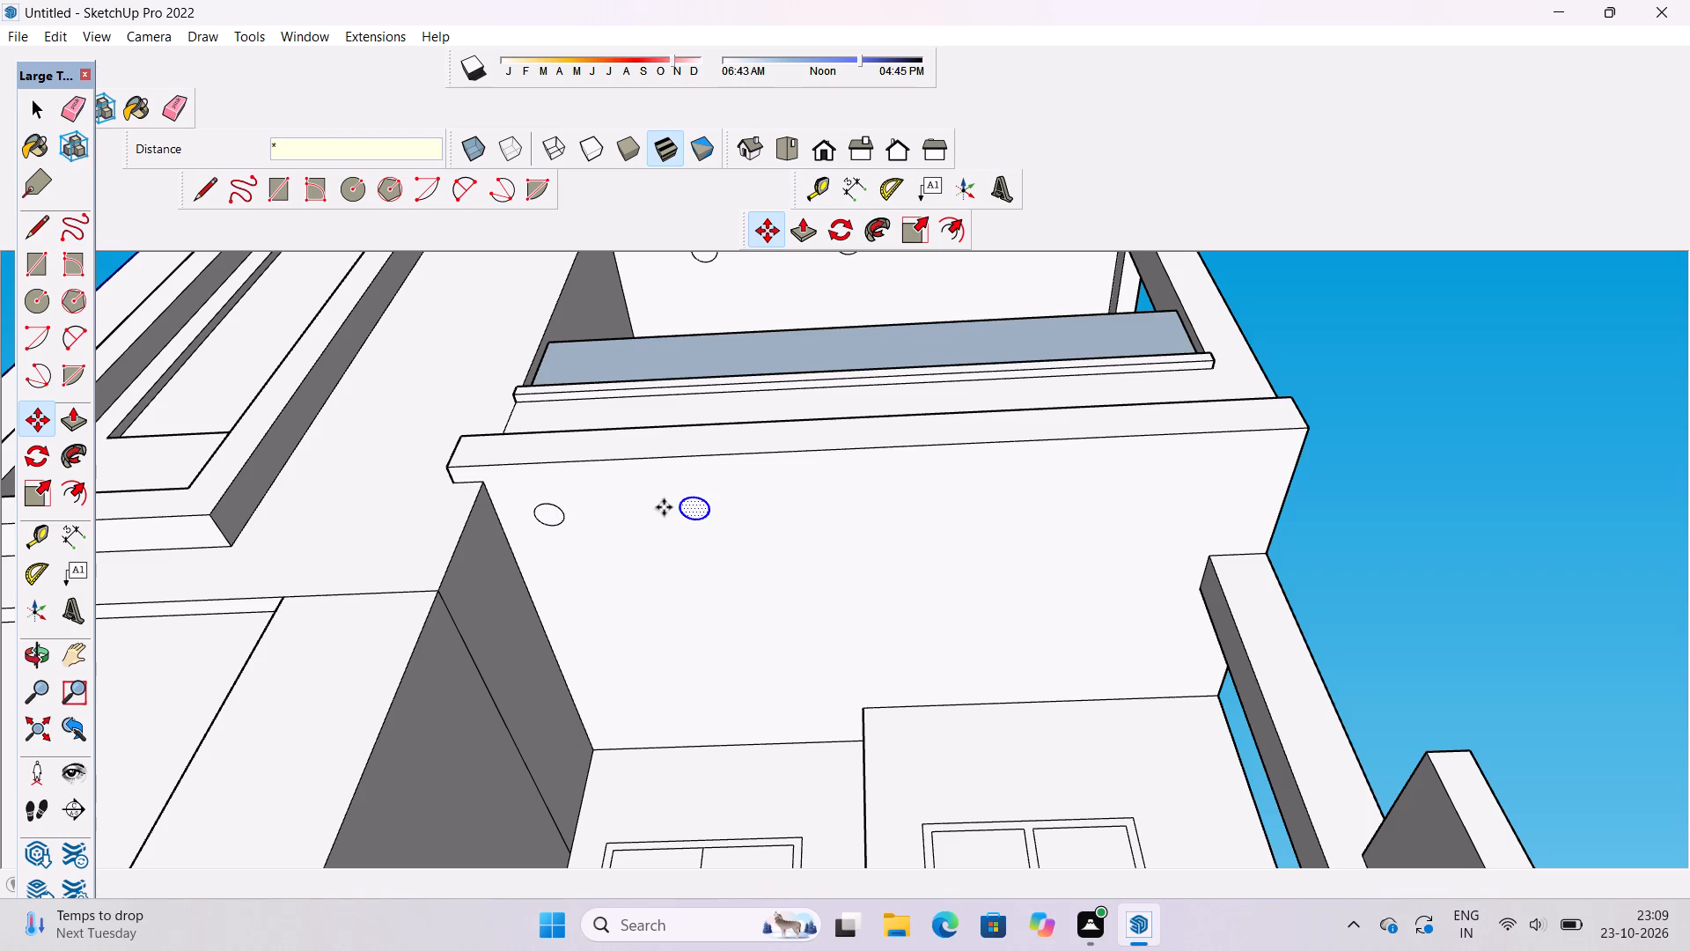
key("4")
key("Return")
key("space")
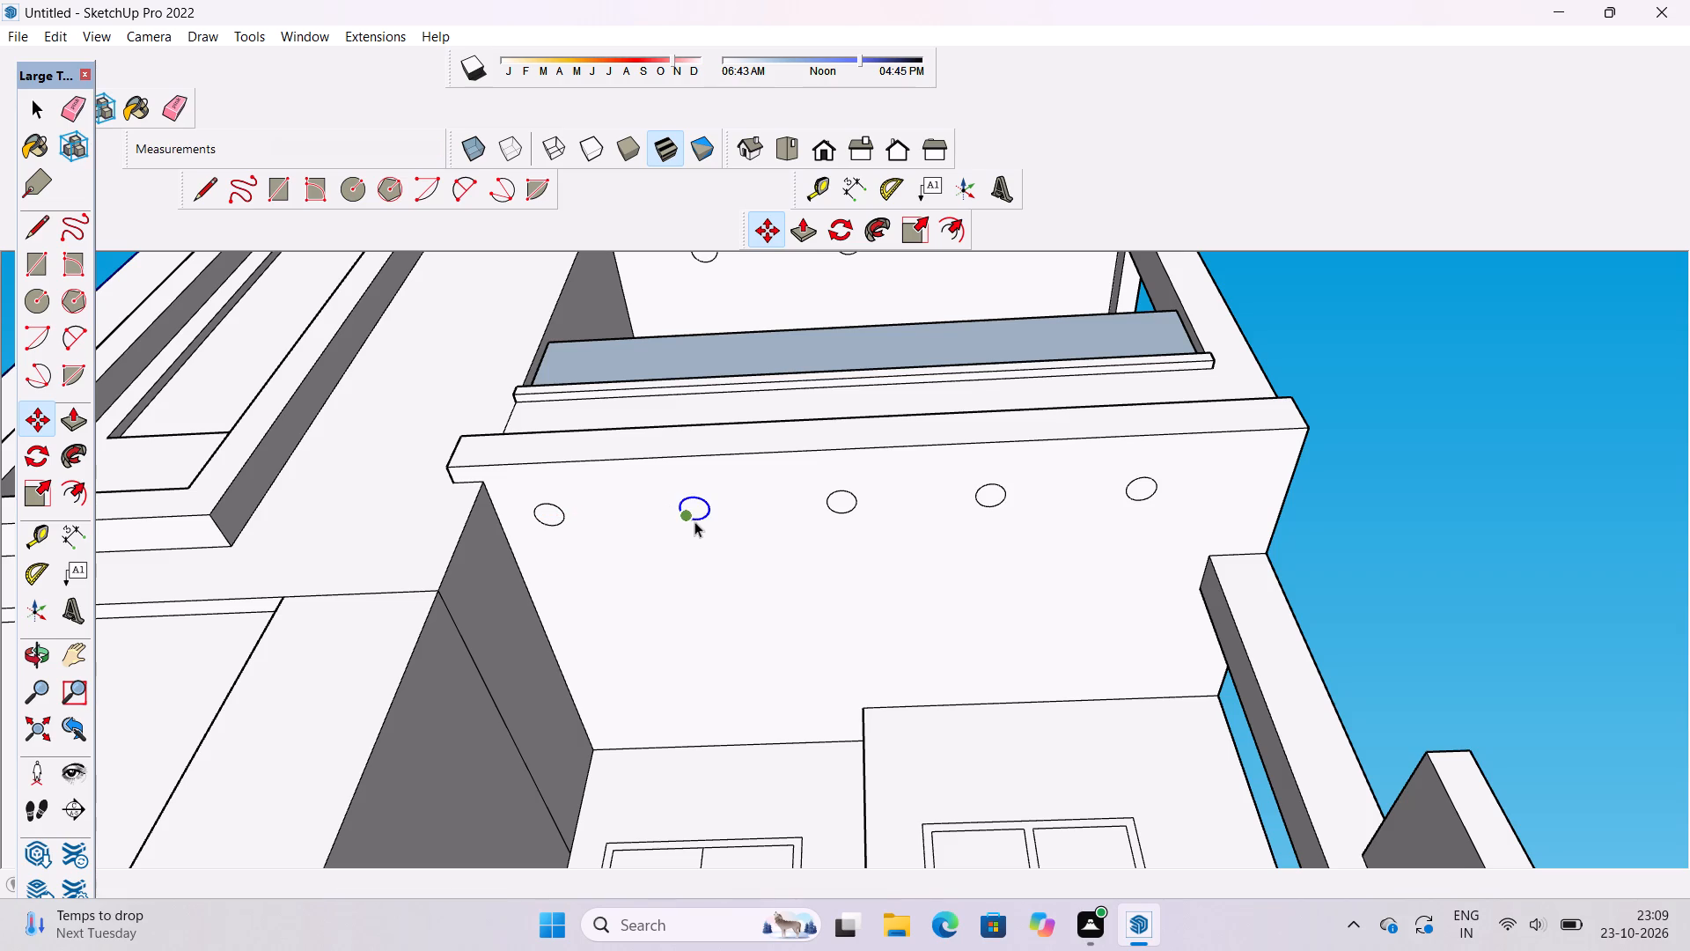
Examine the ceiling circles on all three floors and the front facade from below.
key("o")
scroll(748, 512, "down", 7)
left_click_drag(753, 505, 803, 640)
left_click_drag(815, 641, 737, 577)
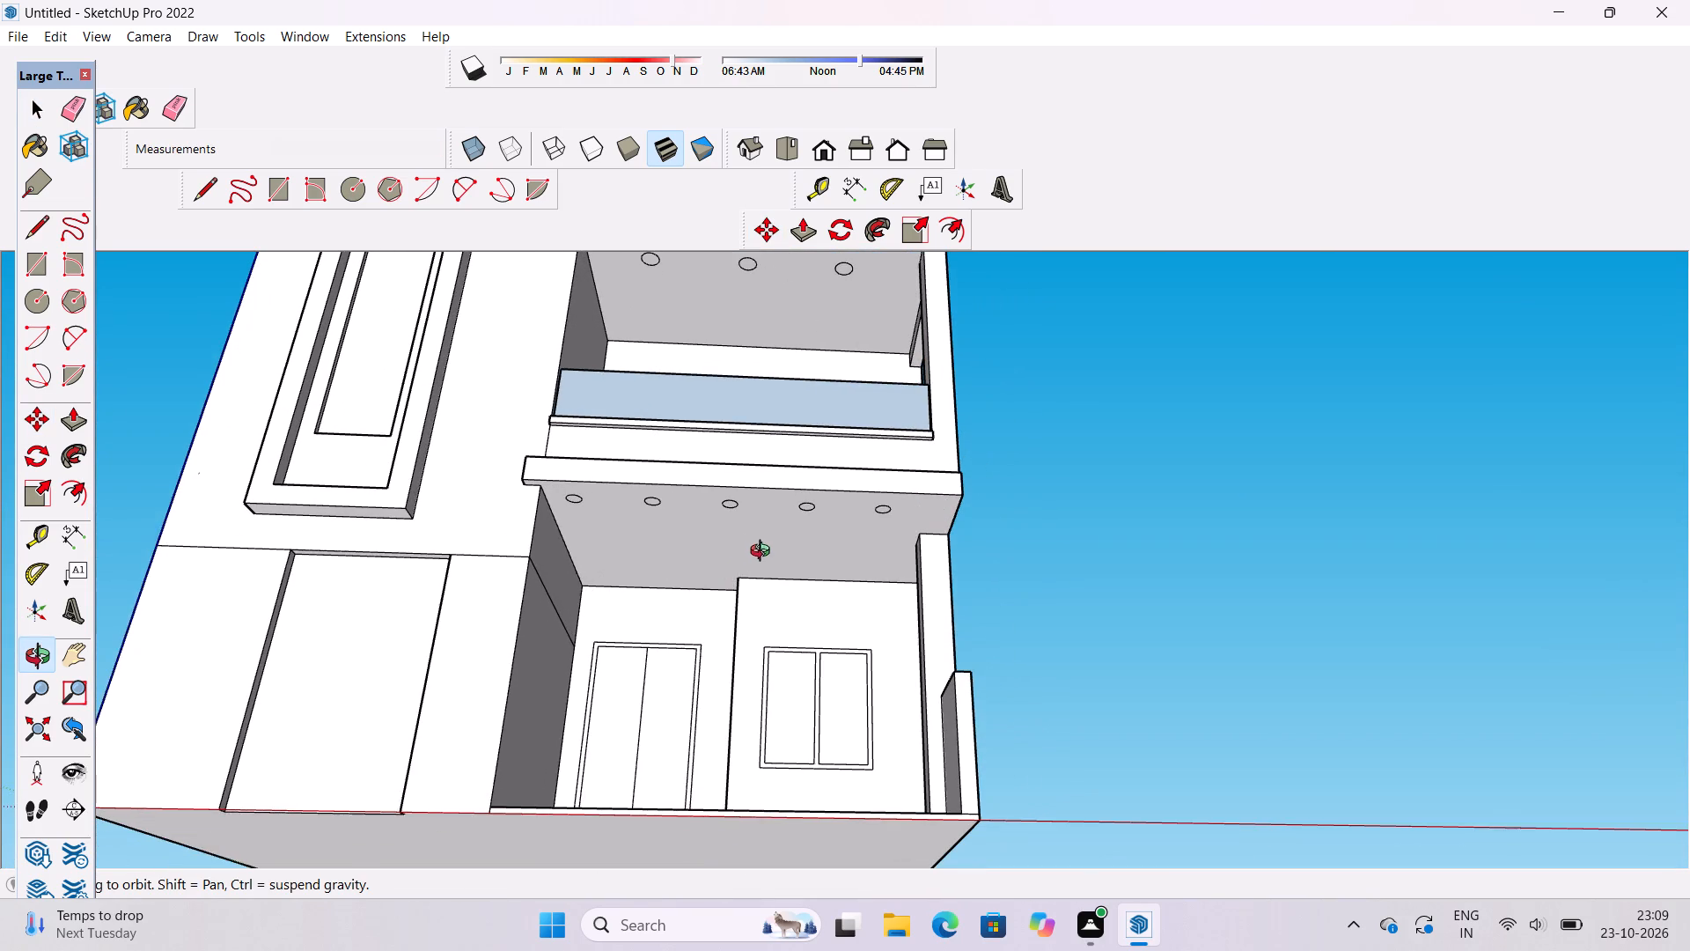
scroll(766, 552, "down", 2)
left_click_drag(716, 536, 766, 615, "shift")
left_click_drag(768, 614, 628, 586)
scroll(621, 580, "down", 5)
left_click_drag(617, 585, 634, 652)
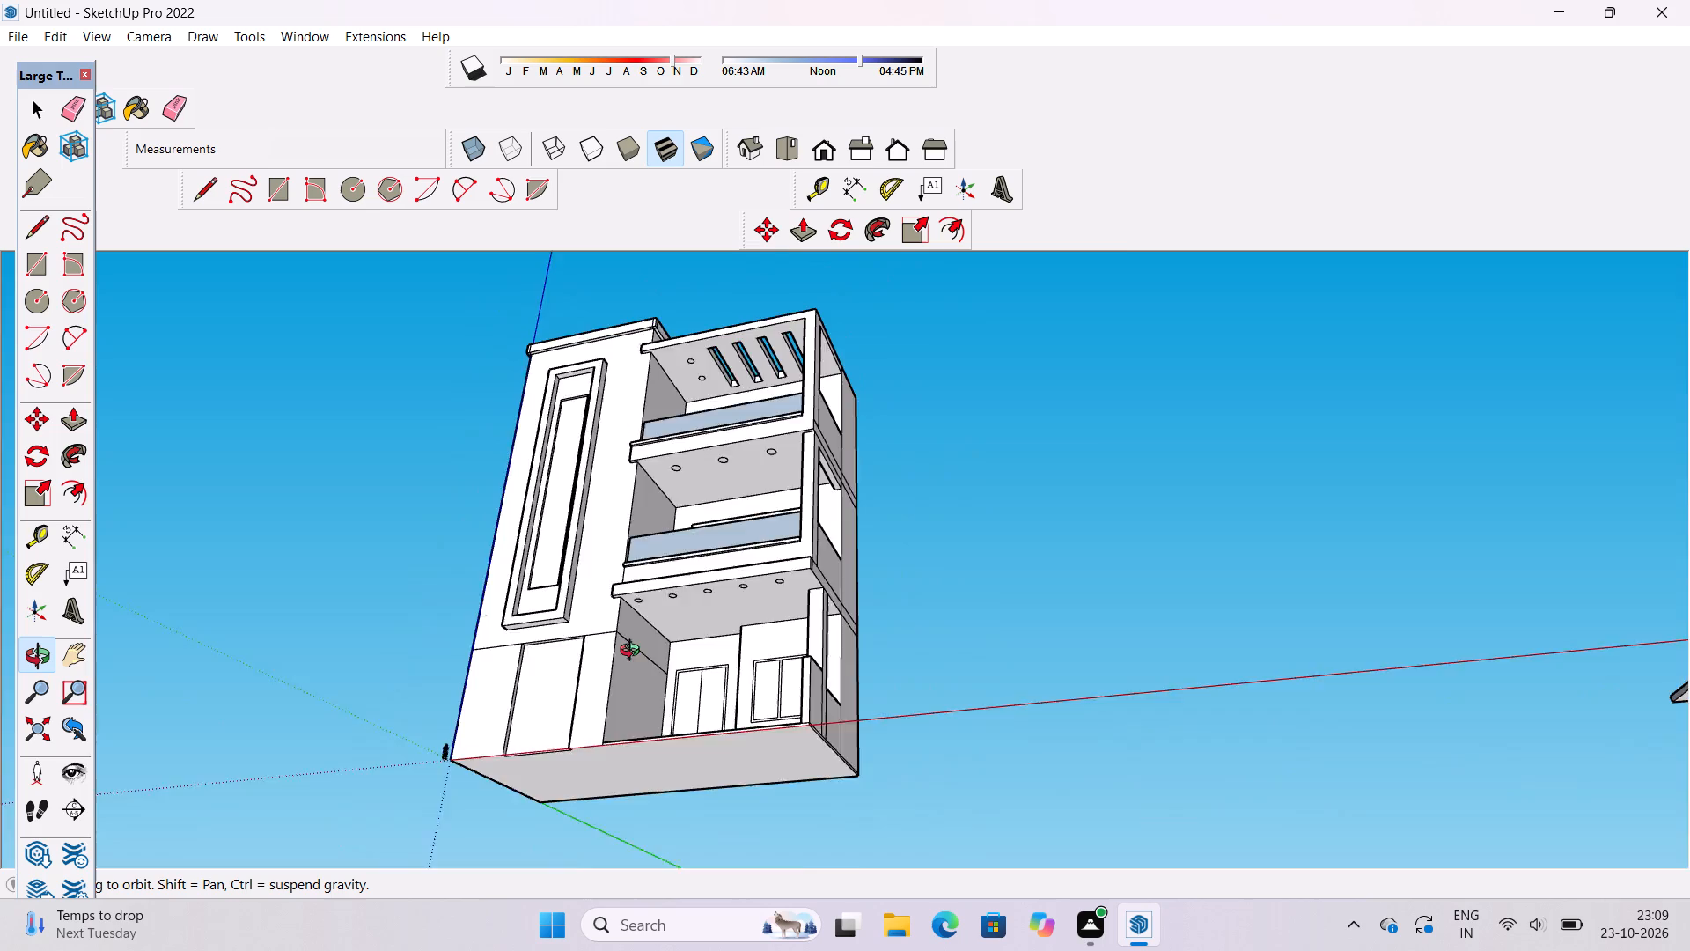
left_click_drag(634, 652, 664, 722)
scroll(573, 680, "up", 3)
left_click_drag(547, 668, 601, 691, "shift")
left_click_drag(618, 698, 790, 646)
left_click_drag(834, 664, 759, 579, "shift")
left_click_drag(759, 579, 659, 479)
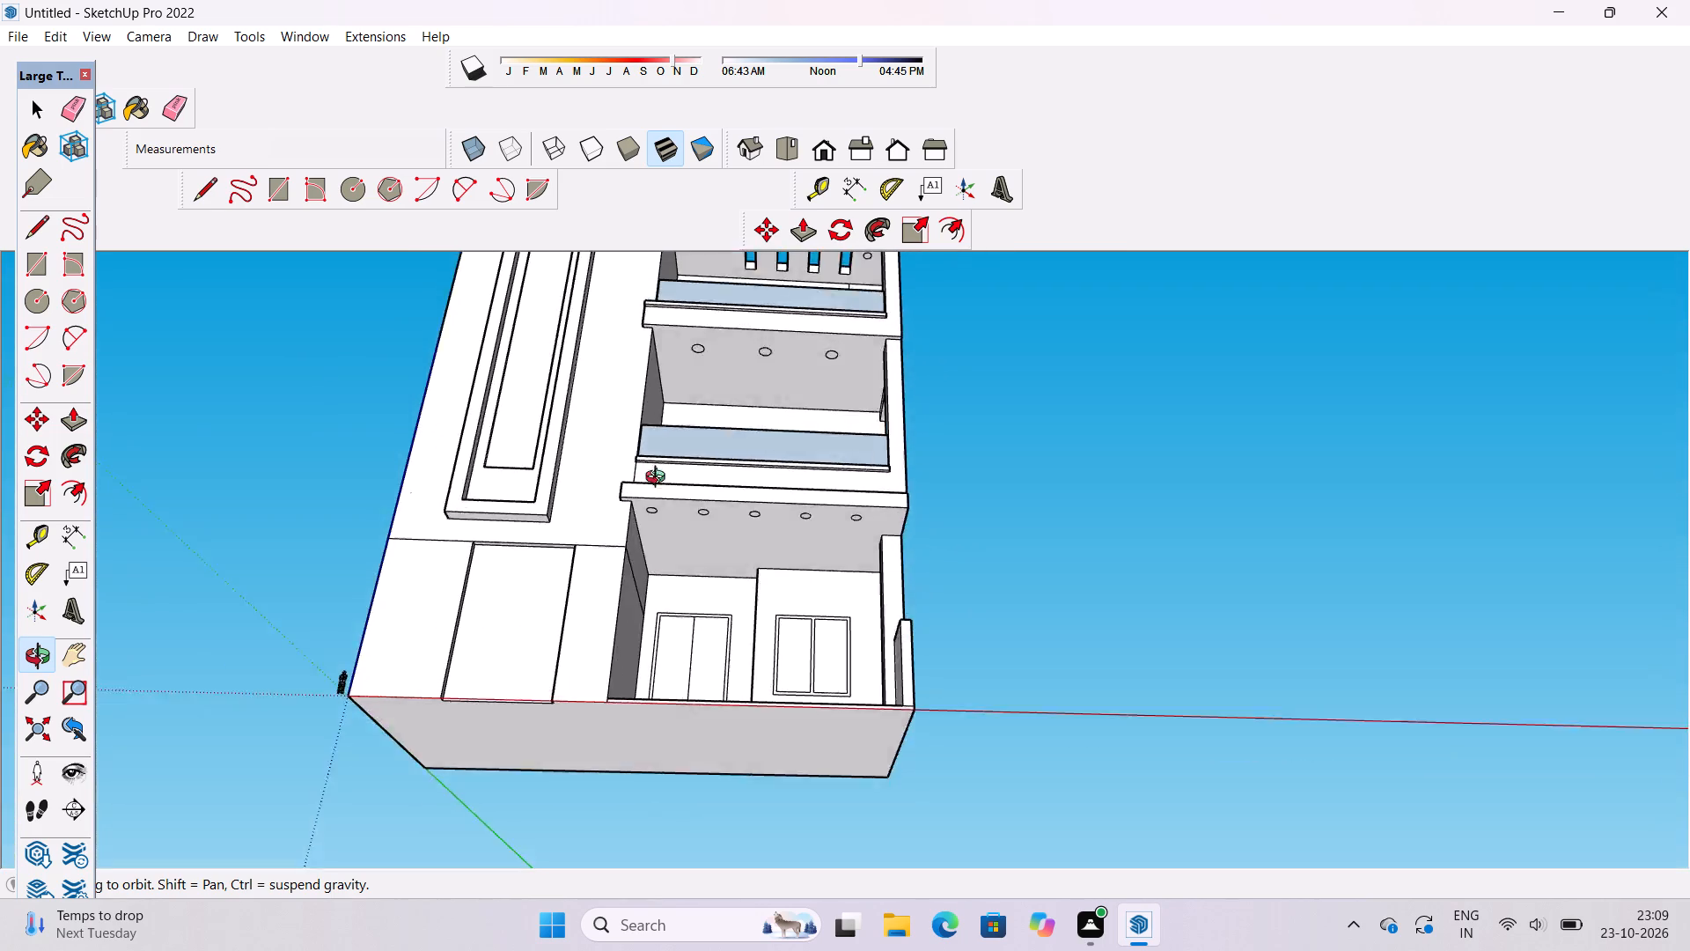
left_click_drag(659, 479, 612, 444)
scroll(522, 528, "up", 3)
scroll(521, 528, "down", 6)
left_click_drag(521, 528, 644, 772)
scroll(549, 630, "down", 6)
left_click_drag(547, 627, 643, 726, "shift")
left_click_drag(725, 727, 616, 578)
scroll(661, 673, "up", 5)
left_click_drag(680, 675, 621, 569, "shift")
left_click_drag(657, 639, 657, 598)
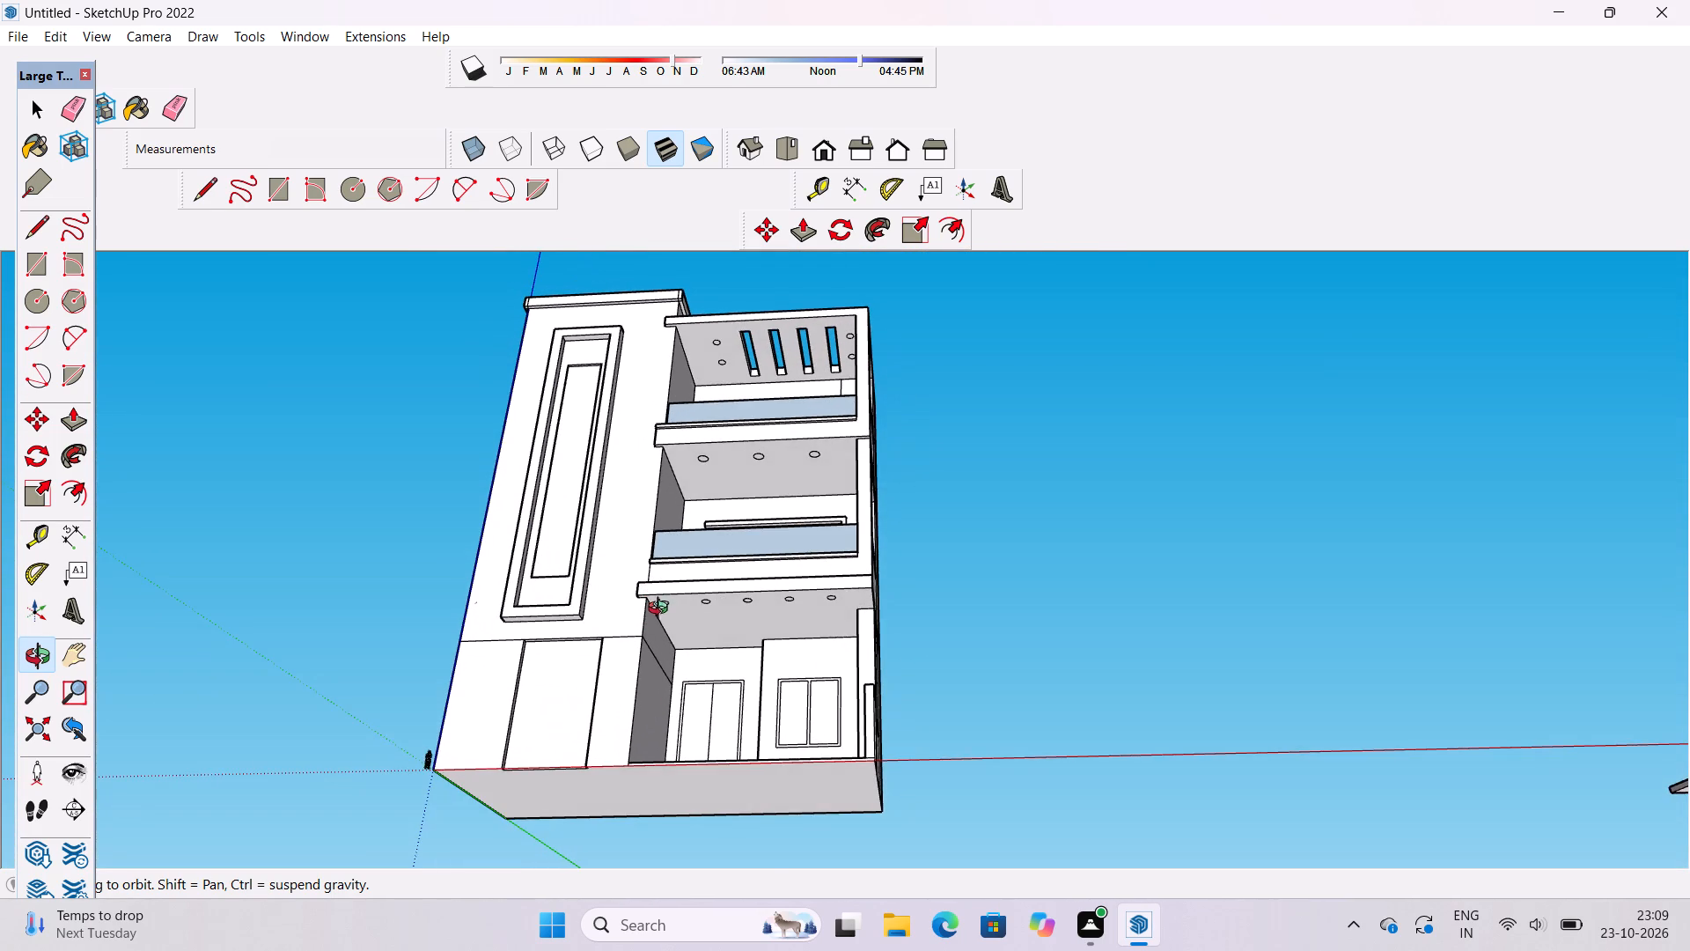
scroll(663, 613, "up", 5)
left_click_drag(672, 648, 656, 545, "shift")
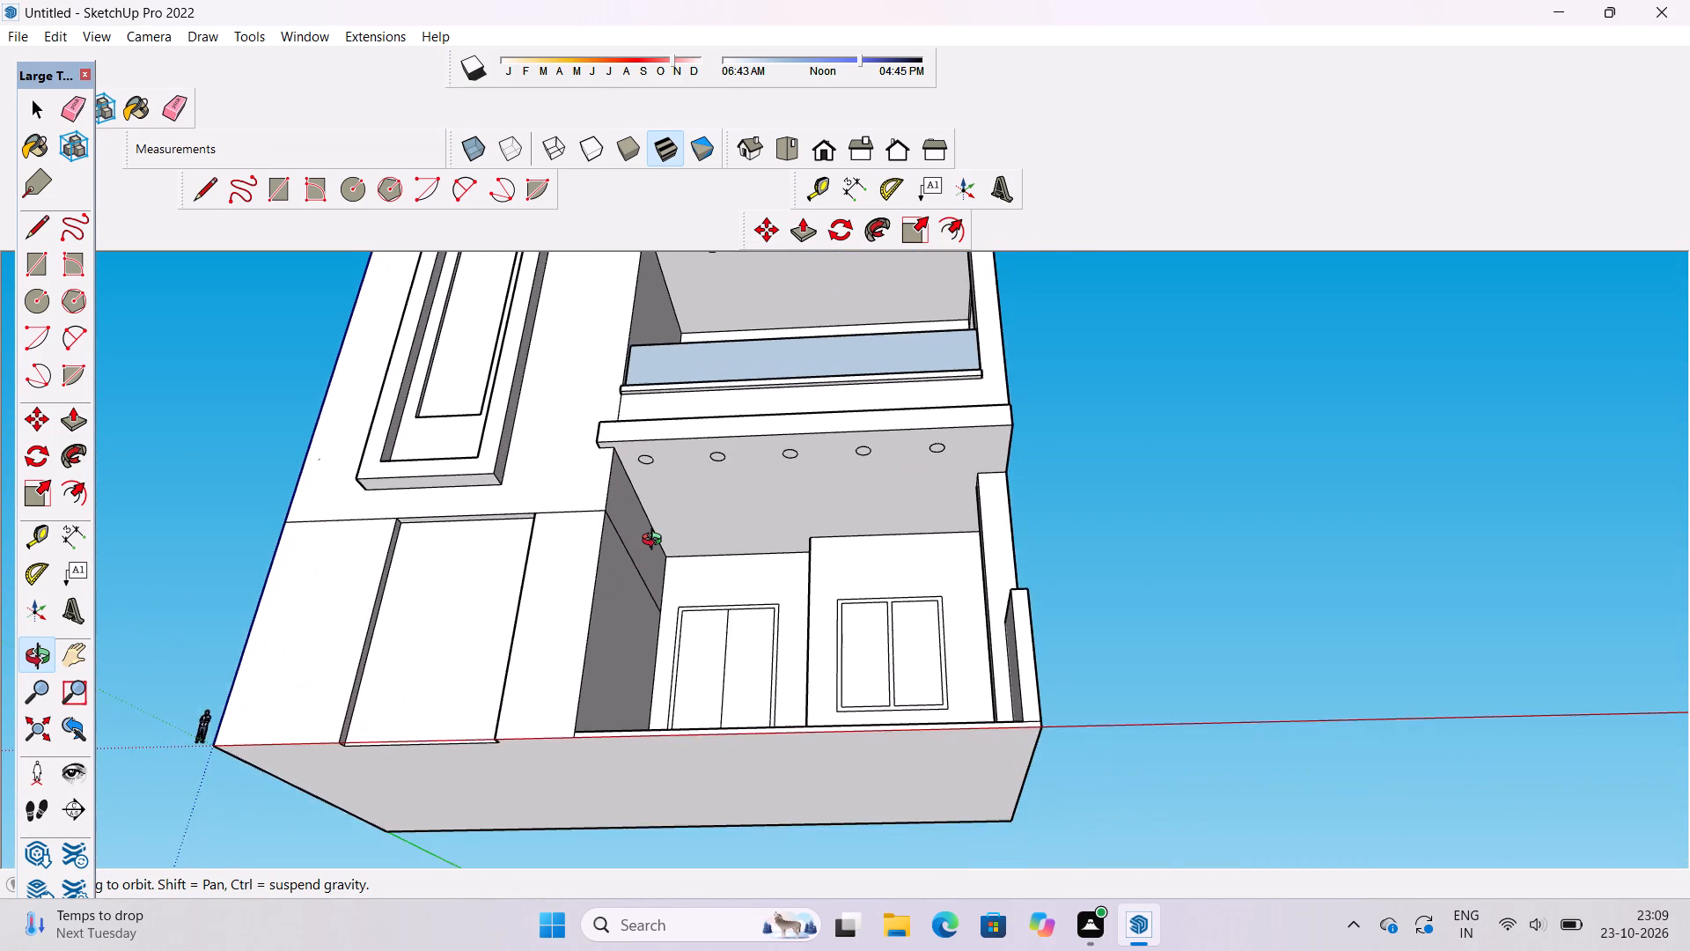
Examine the whole front facade and the ground-floor porch from eye level and from above.
scroll(656, 542, "down", 5)
left_click_drag(660, 532, 735, 738)
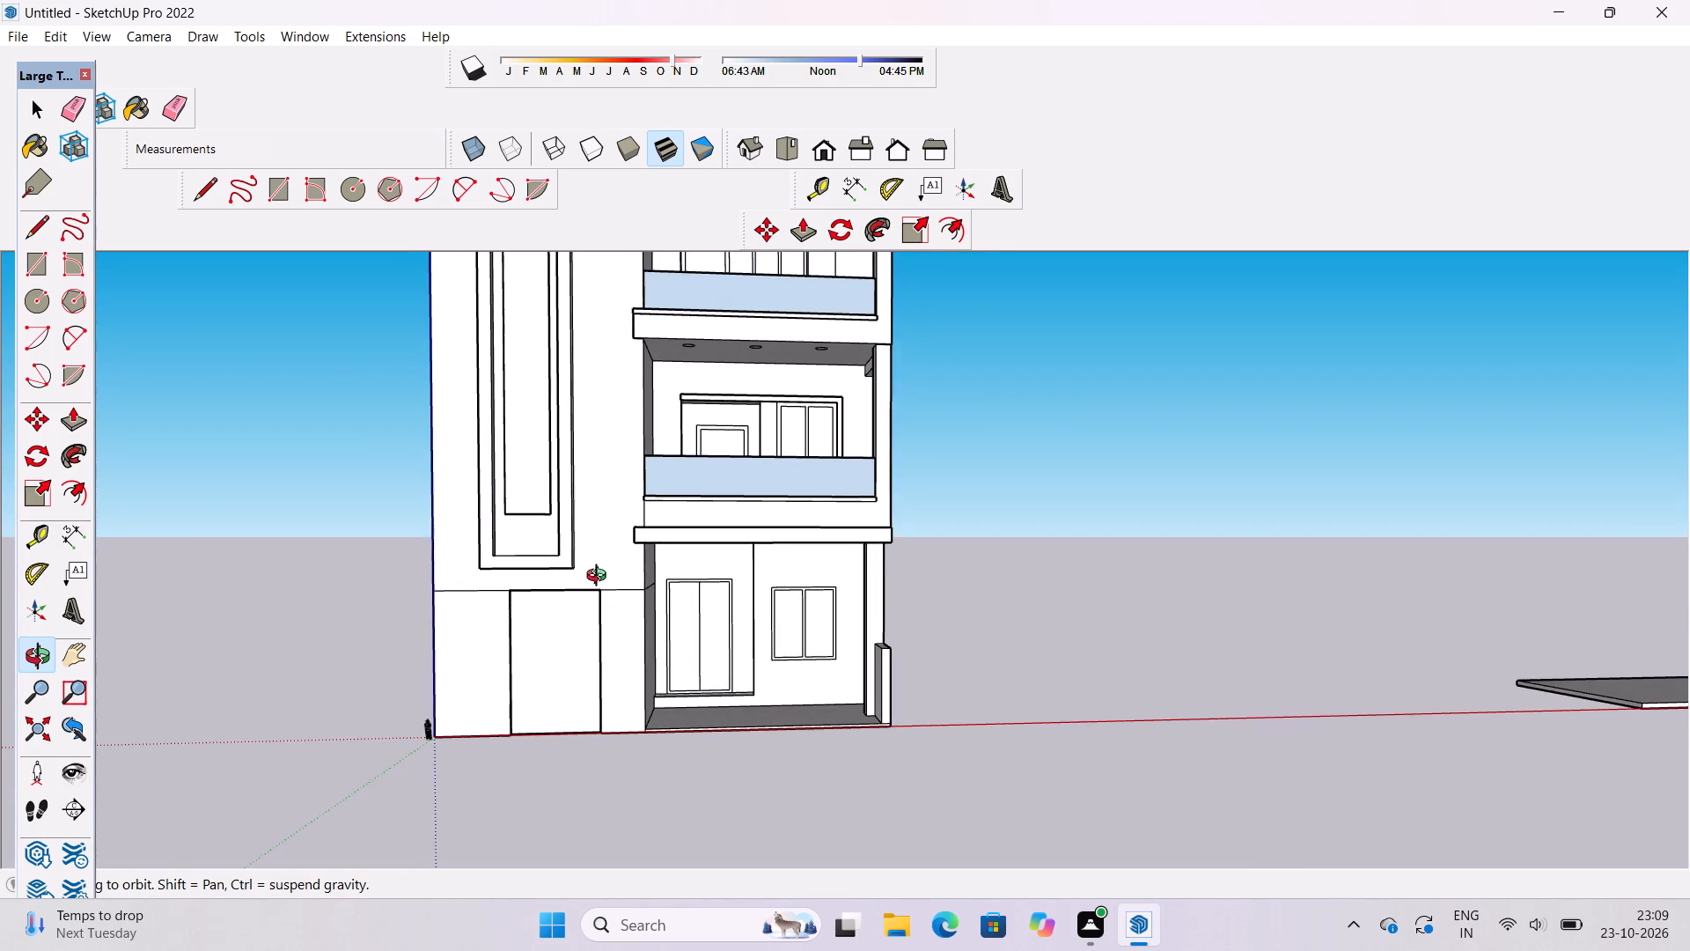
scroll(597, 578, "down", 2)
left_click_drag(603, 573, 564, 571, "shift")
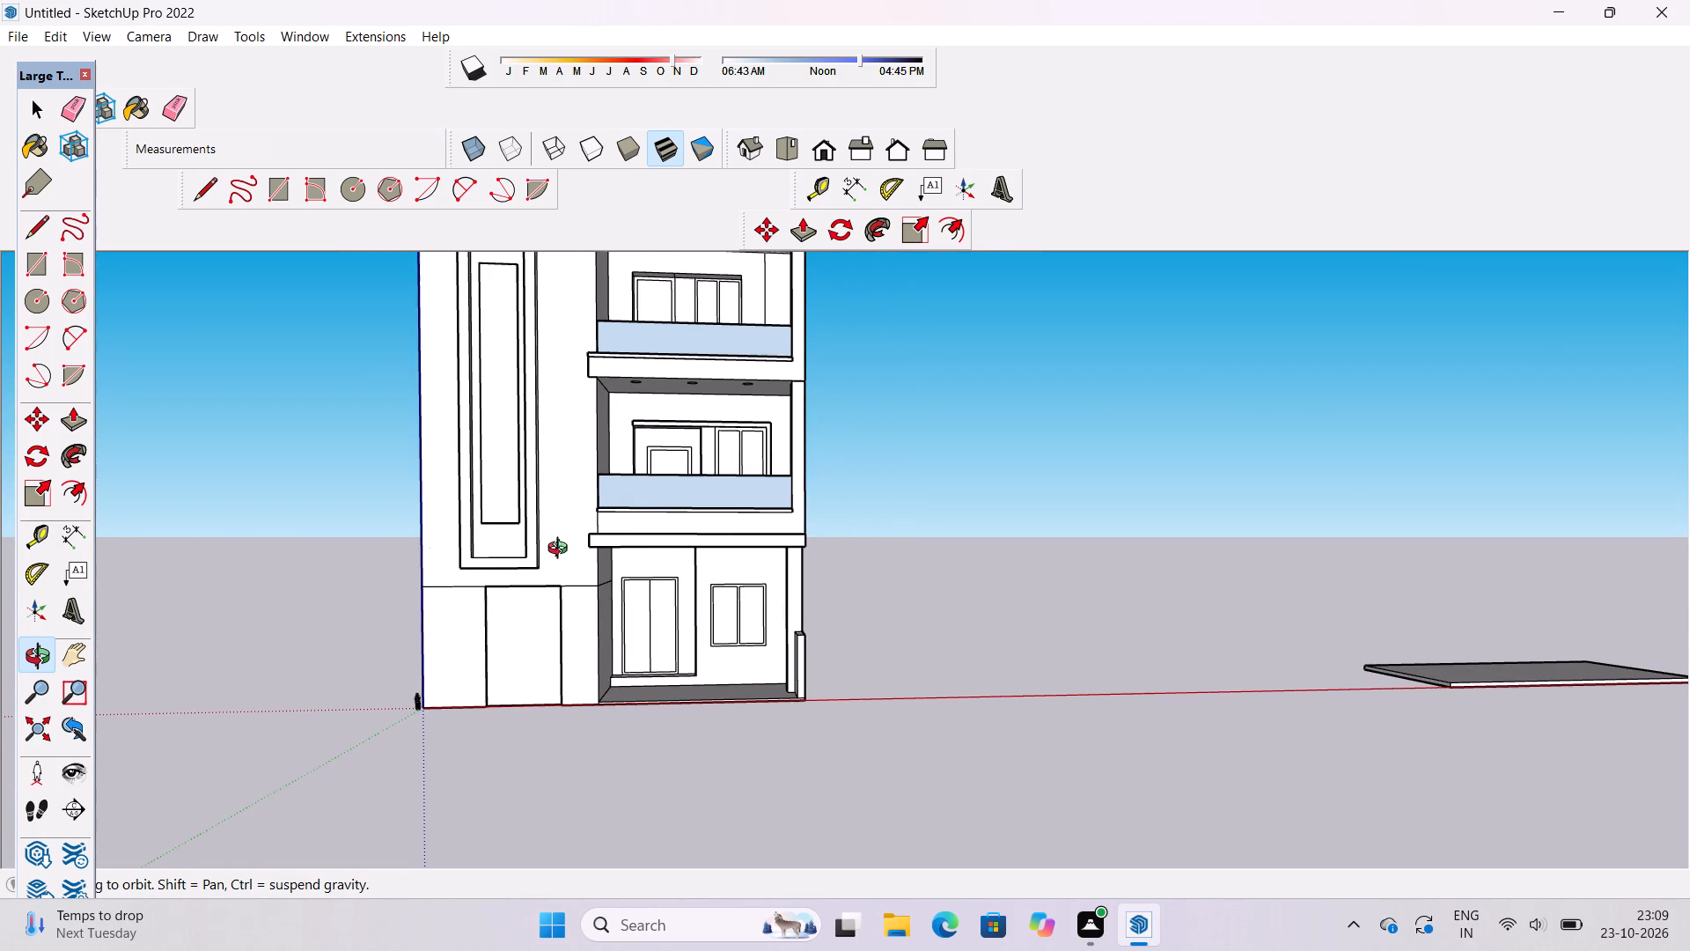
scroll(562, 550, "down", 2)
left_click_drag(584, 537, 585, 568)
scroll(591, 562, "down", 3)
left_click_drag(591, 559, 614, 640)
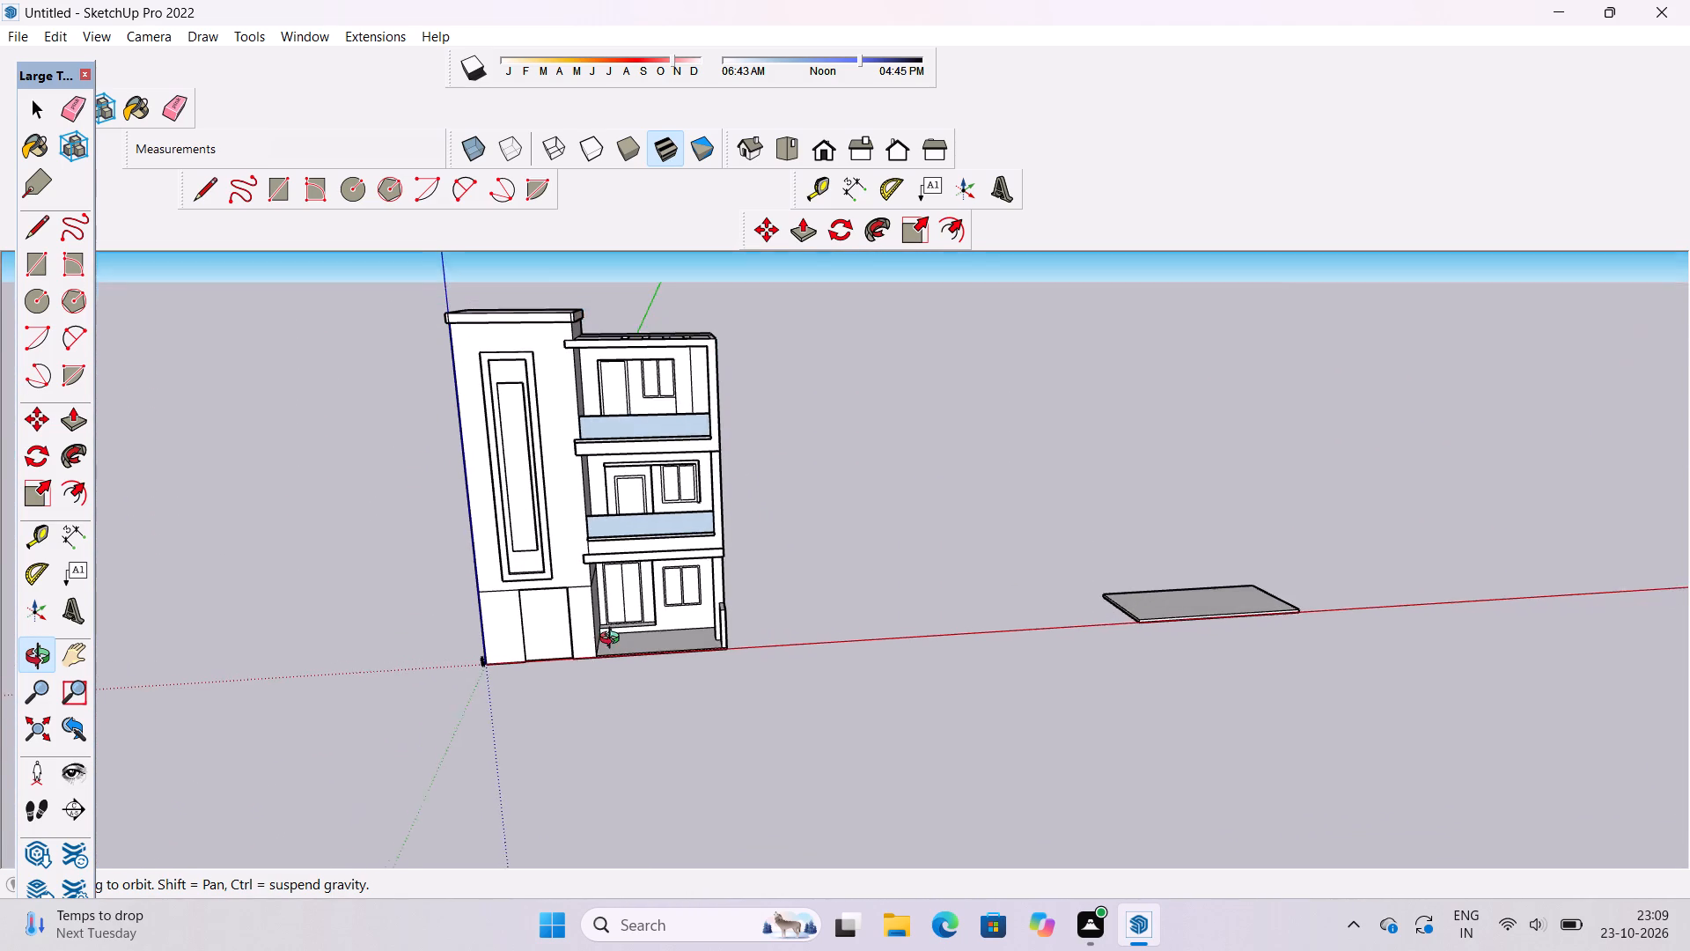
left_click_drag(614, 640, 615, 641)
scroll(577, 595, "up", 3)
left_click_drag(577, 595, 599, 645, "shift")
left_click_drag(664, 667, 568, 715)
scroll(585, 693, "up", 4)
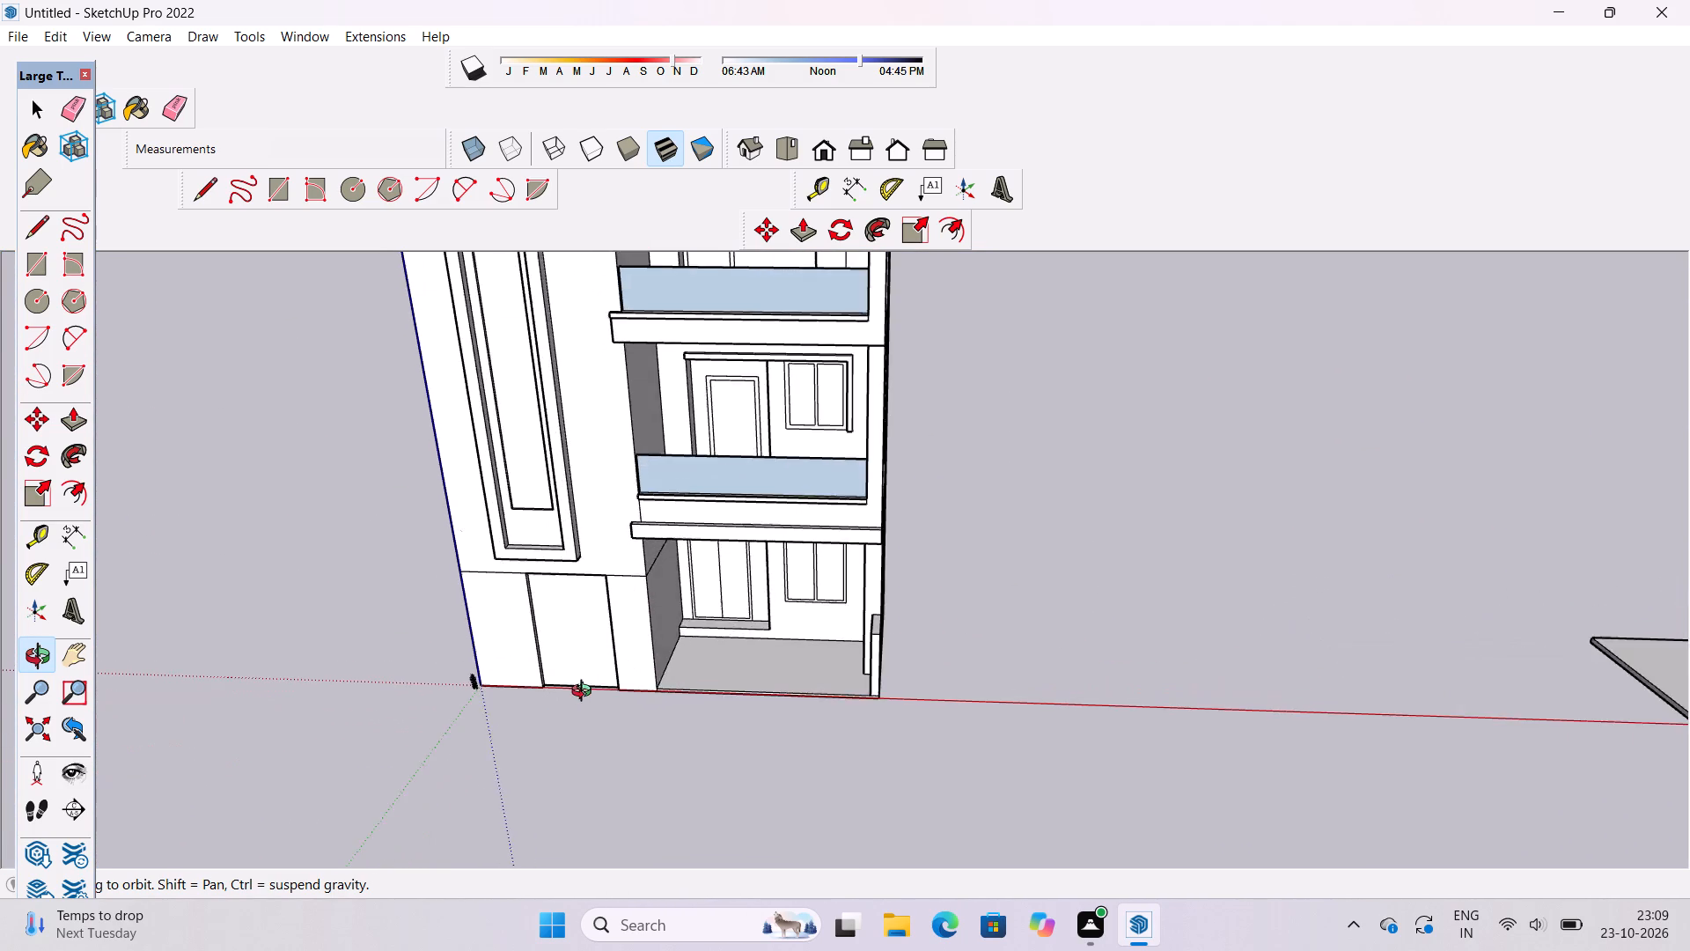
scroll(585, 693, "up", 5)
left_click_drag(591, 685, 661, 834, "shift")
scroll(563, 759, "up", 2)
scroll(673, 653, "down", 3)
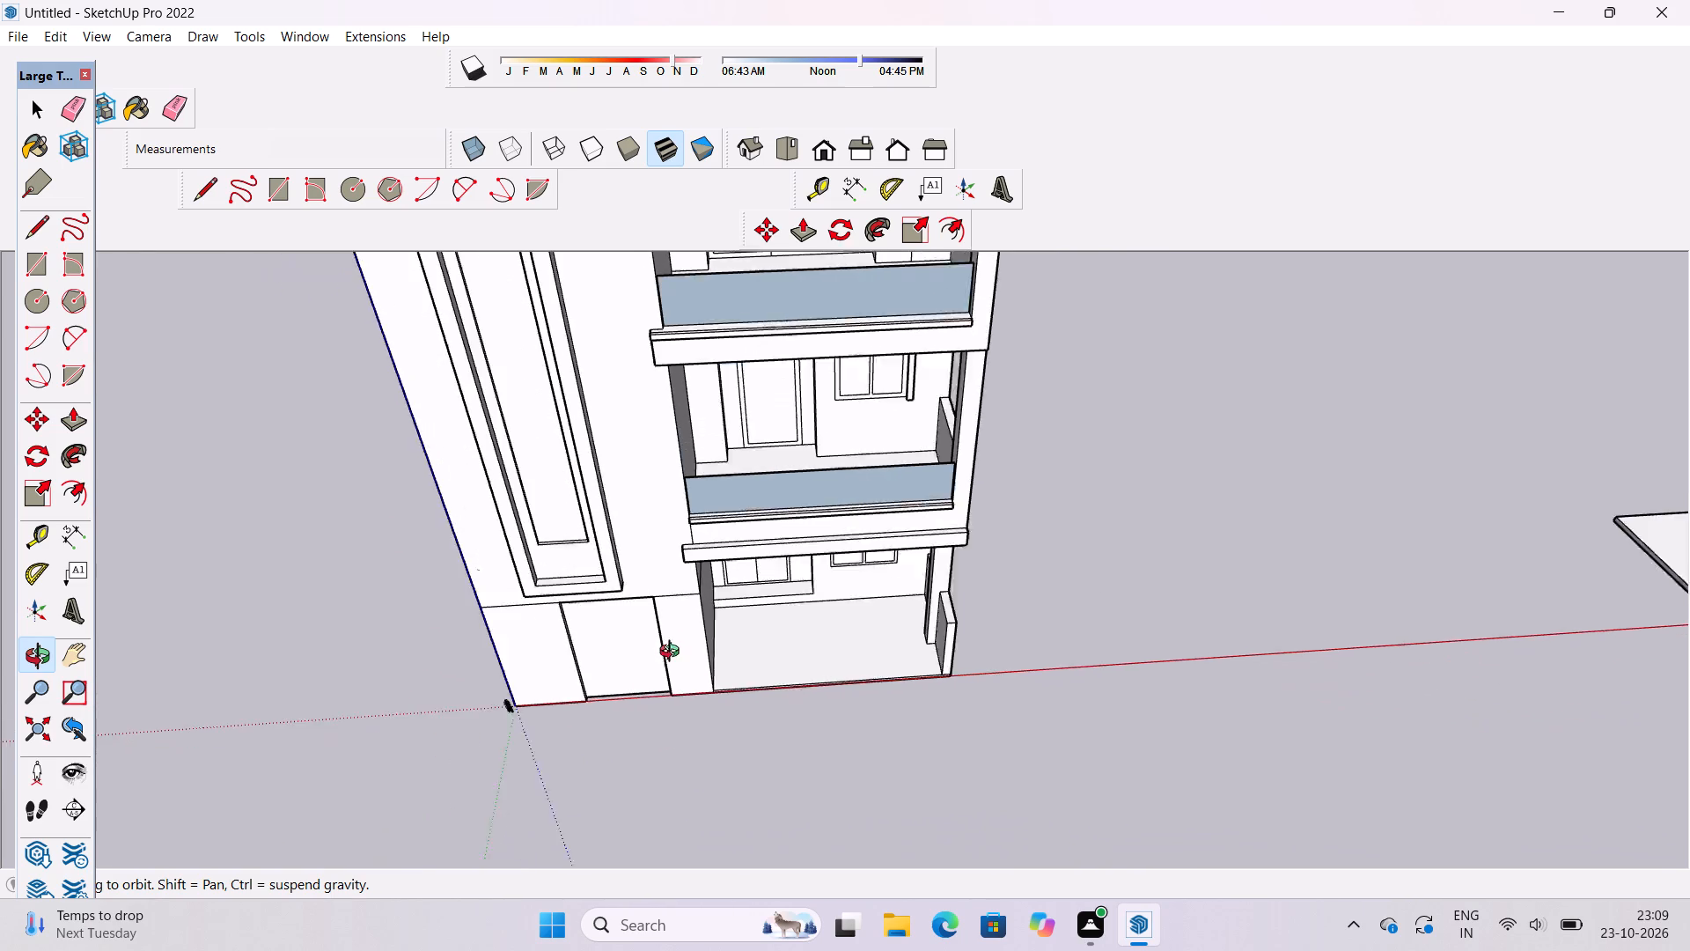
scroll(673, 653, "down", 2)
left_click_drag(774, 688, 619, 705, "shift")
left_click_drag(642, 715, 622, 576)
scroll(678, 661, "up", 4)
left_click_drag(615, 670, 965, 652, "shift")
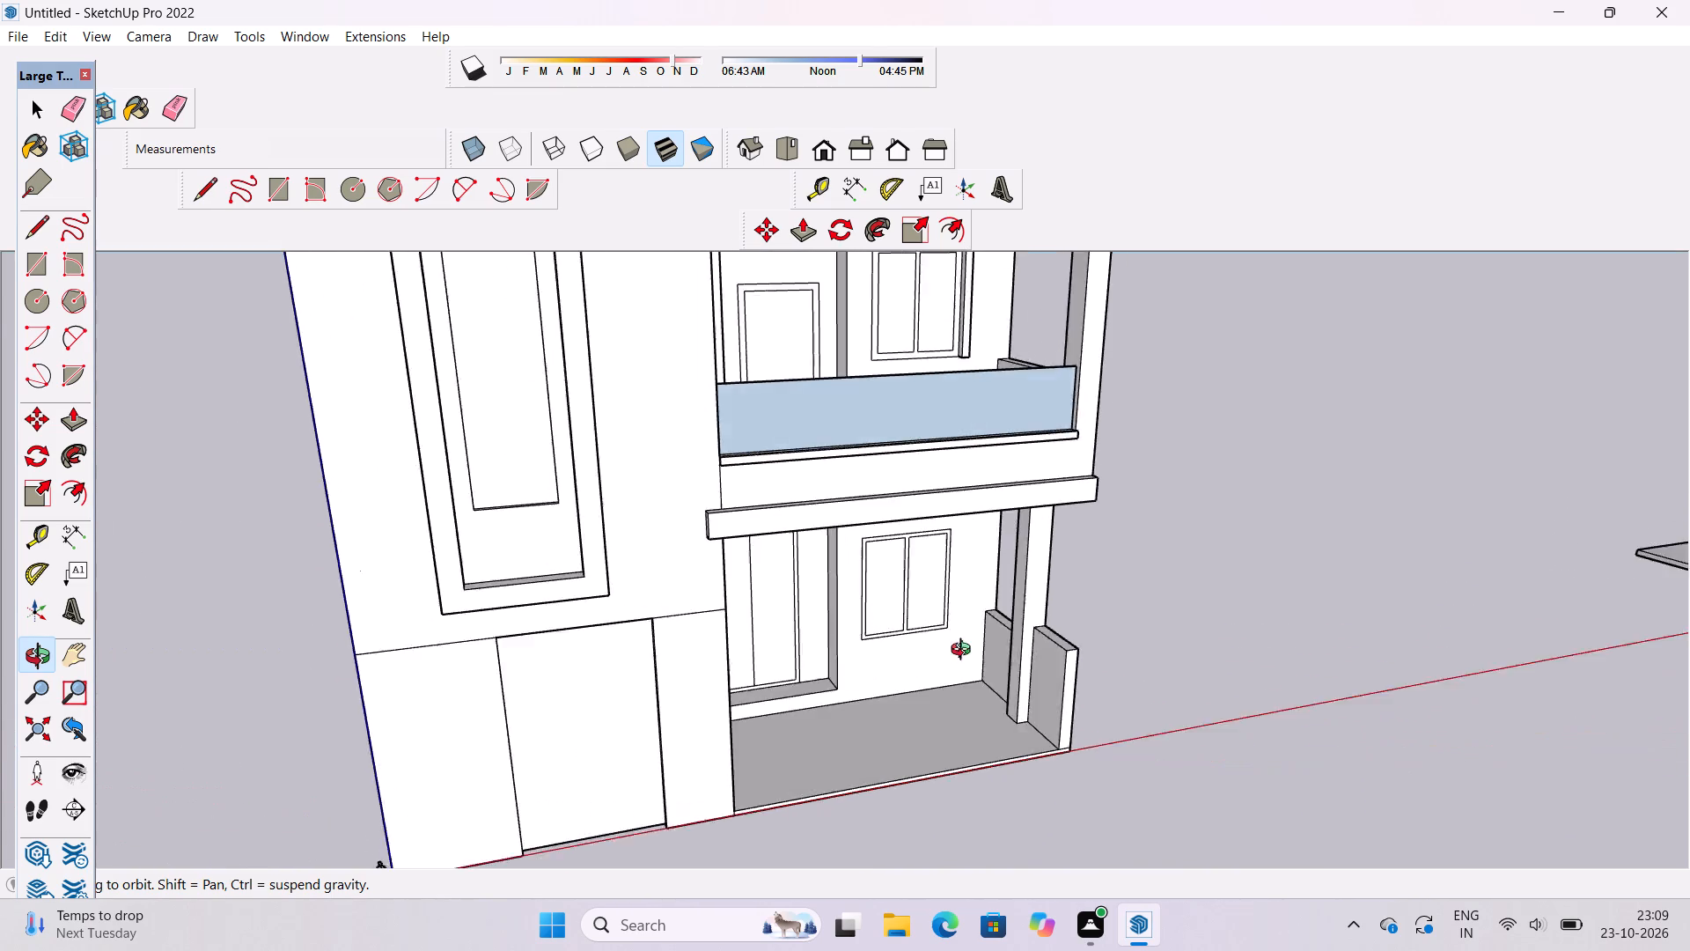
left_click_drag(965, 652, 883, 654, "shift")
scroll(881, 654, "down", 3)
left_click_drag(893, 654, 841, 675, "shift")
left_click_drag(840, 675, 759, 734, "shift")
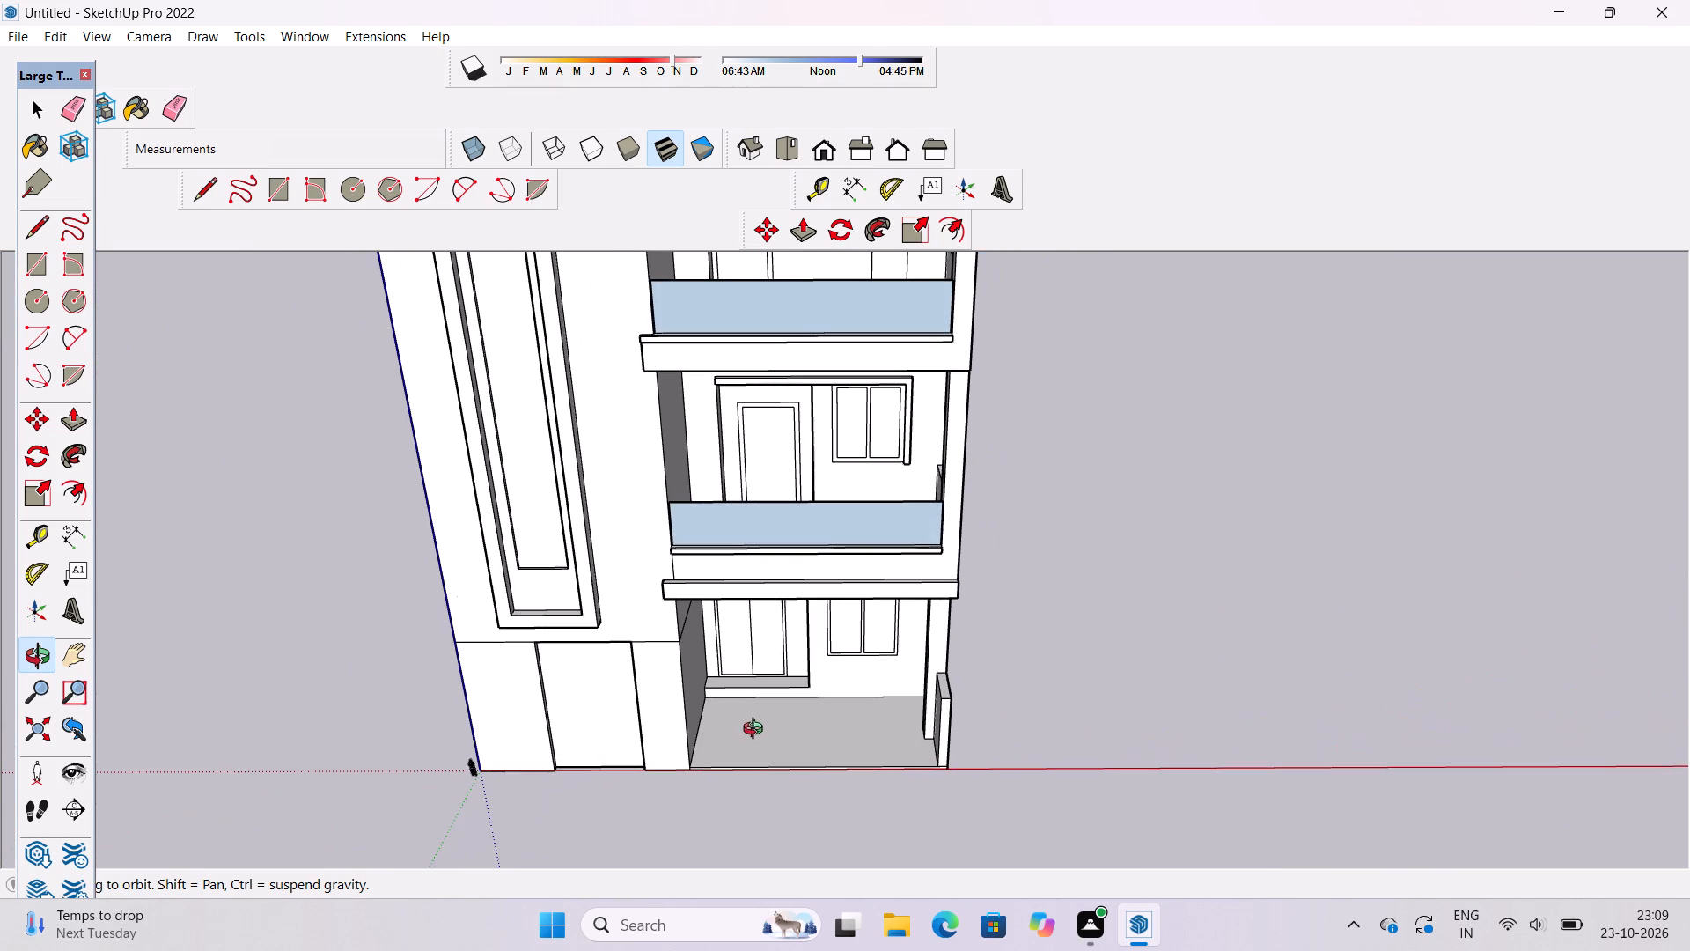
scroll(749, 713, "up", 1)
left_click_drag(744, 711, 769, 675, "shift")
left_click_drag(771, 673, 734, 734)
scroll(664, 735, "up", 3)
left_click_drag(662, 734, 707, 688, "shift")
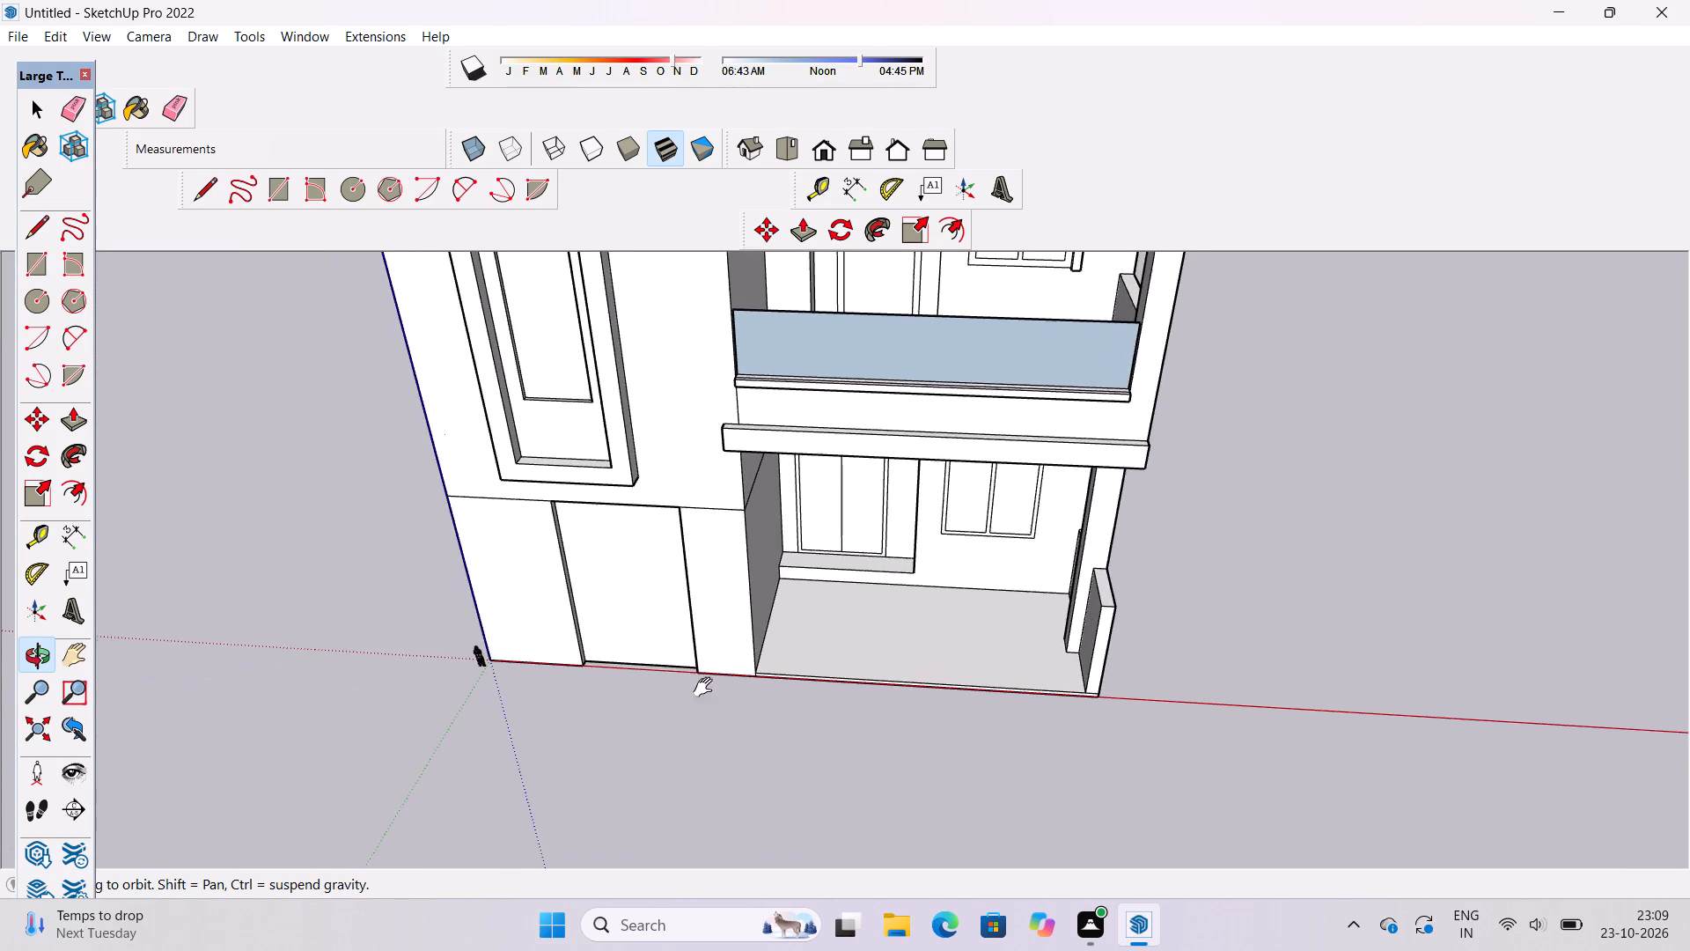
left_click_drag(707, 688, 701, 694, "shift")
left_click_drag(707, 688, 692, 748)
scroll(555, 724, "up", 2)
scroll(488, 668, "down", 4)
left_click_drag(477, 667, 496, 713, "shift")
left_click_drag(491, 713, 524, 751)
left_click_drag(445, 640, 606, 661, "shift")
left_click_drag(640, 665, 730, 508)
scroll(725, 519, "down", 6)
left_click_drag(855, 586, 755, 613, "shift")
left_click_drag(737, 628, 724, 597, "shift")
scroll(724, 594, "down", 5, "shift")
left_click_drag(727, 589, 708, 598, "shift")
Move the whole three-storey building about 86' along the red axis, away from the origin and toward the flat slab.
key("space")
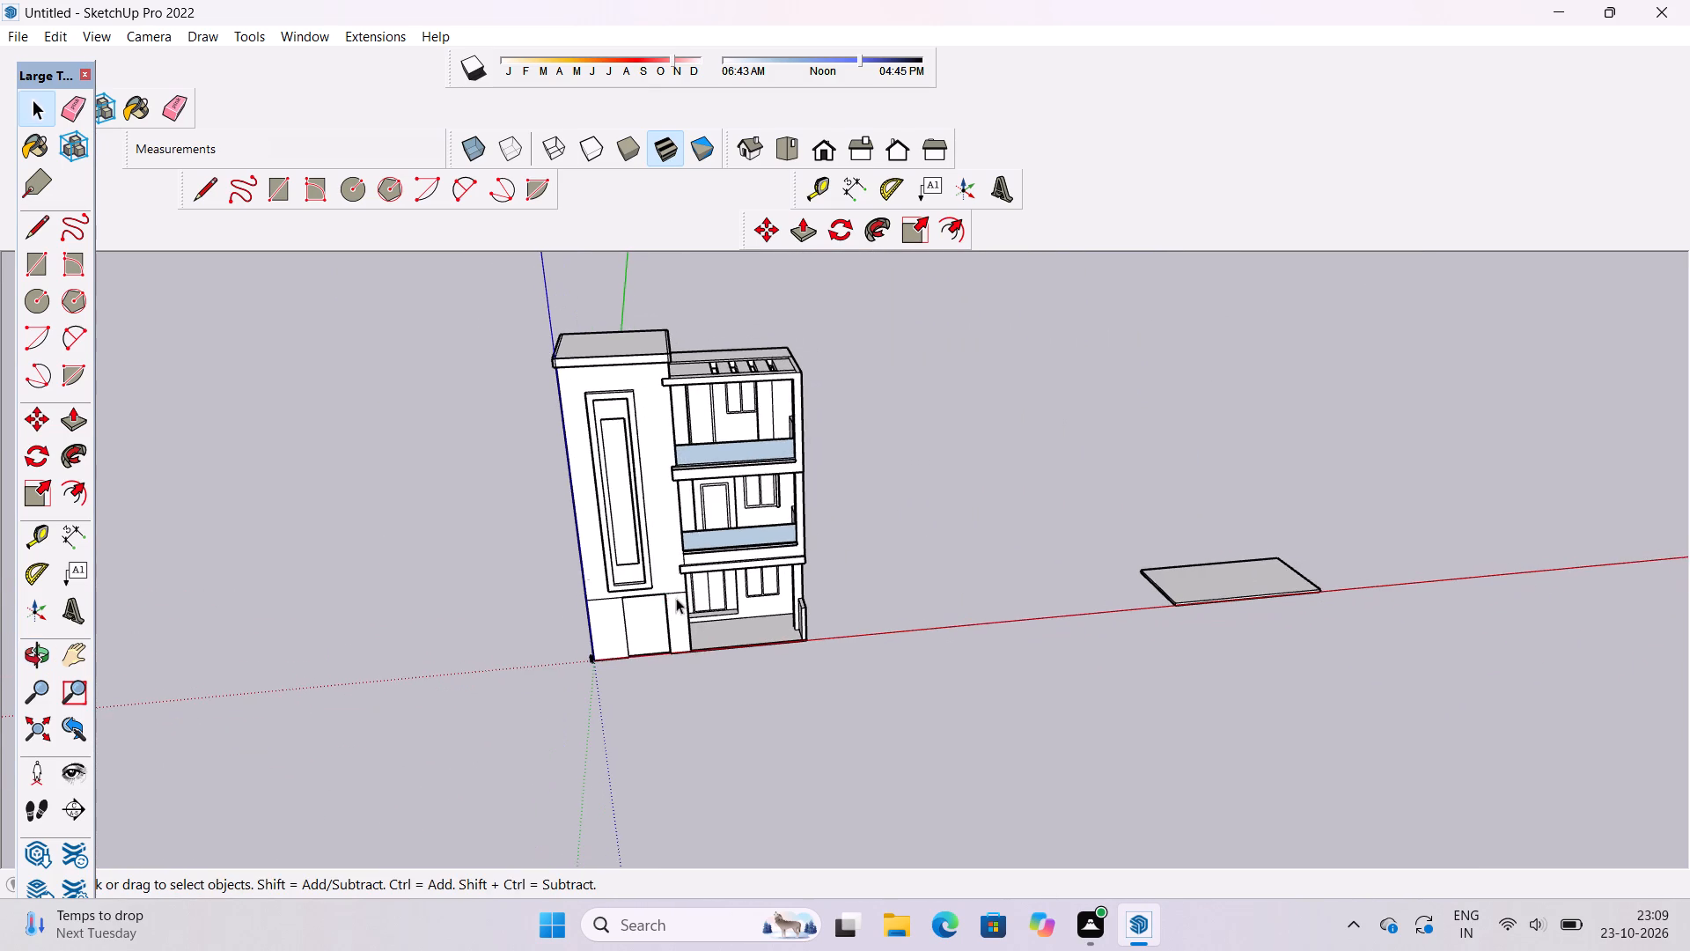
scroll(676, 598, "up", 3)
triple_click(660, 558)
left_click(660, 558)
key("m")
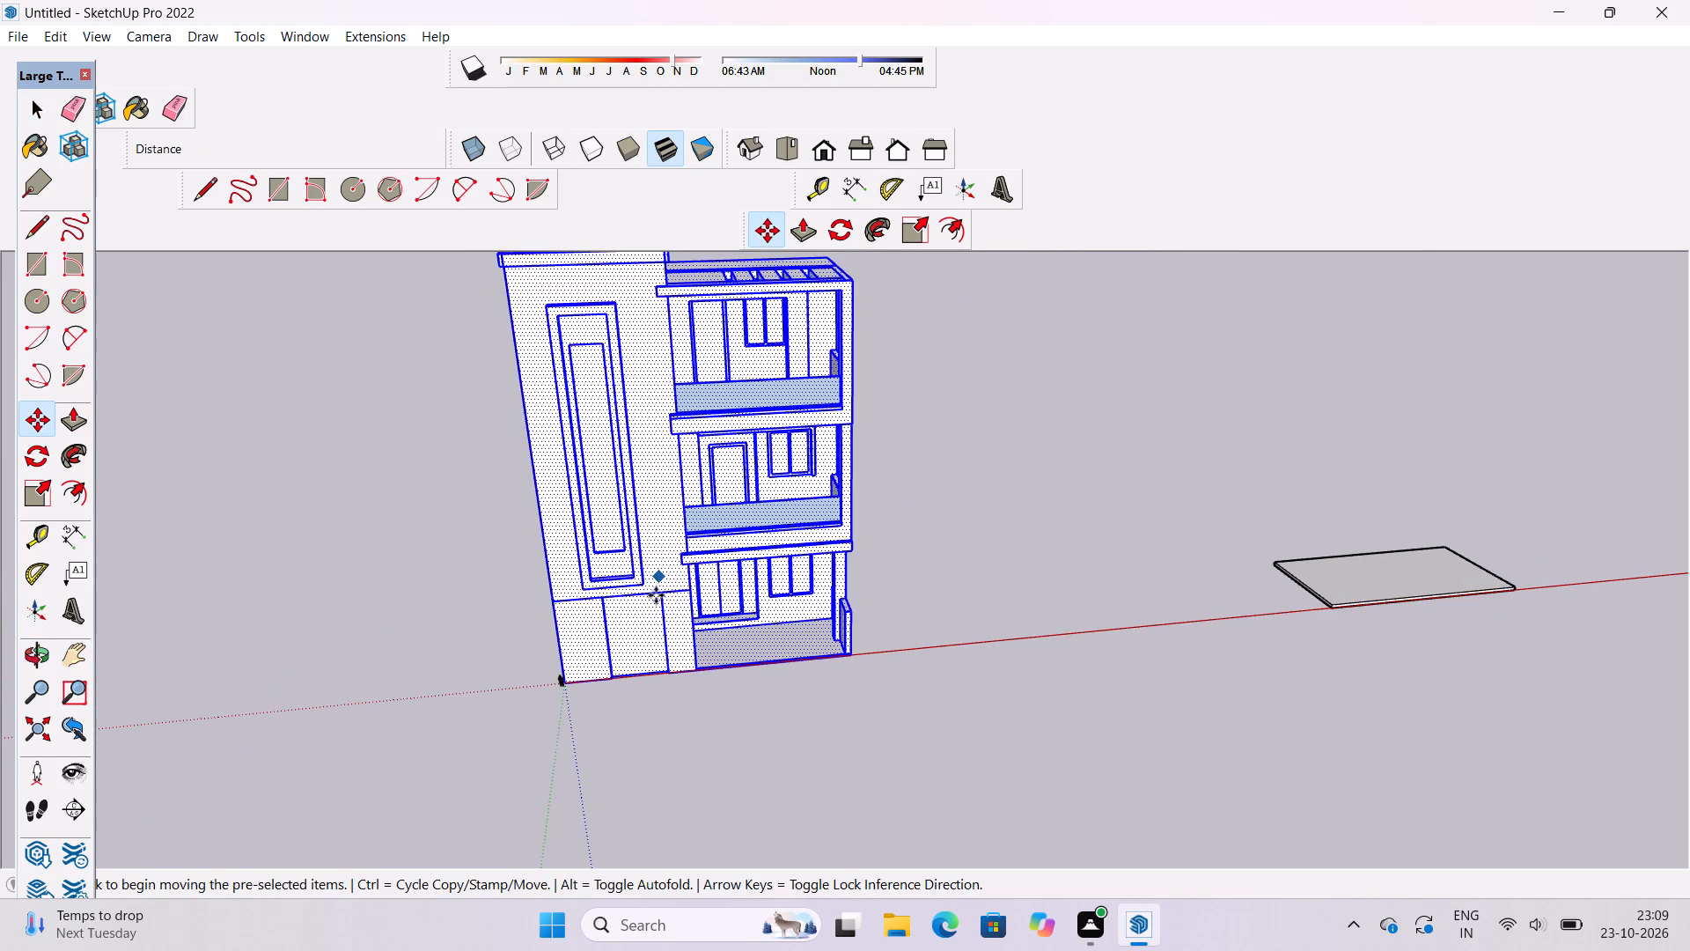
scroll(923, 679, "up", 17)
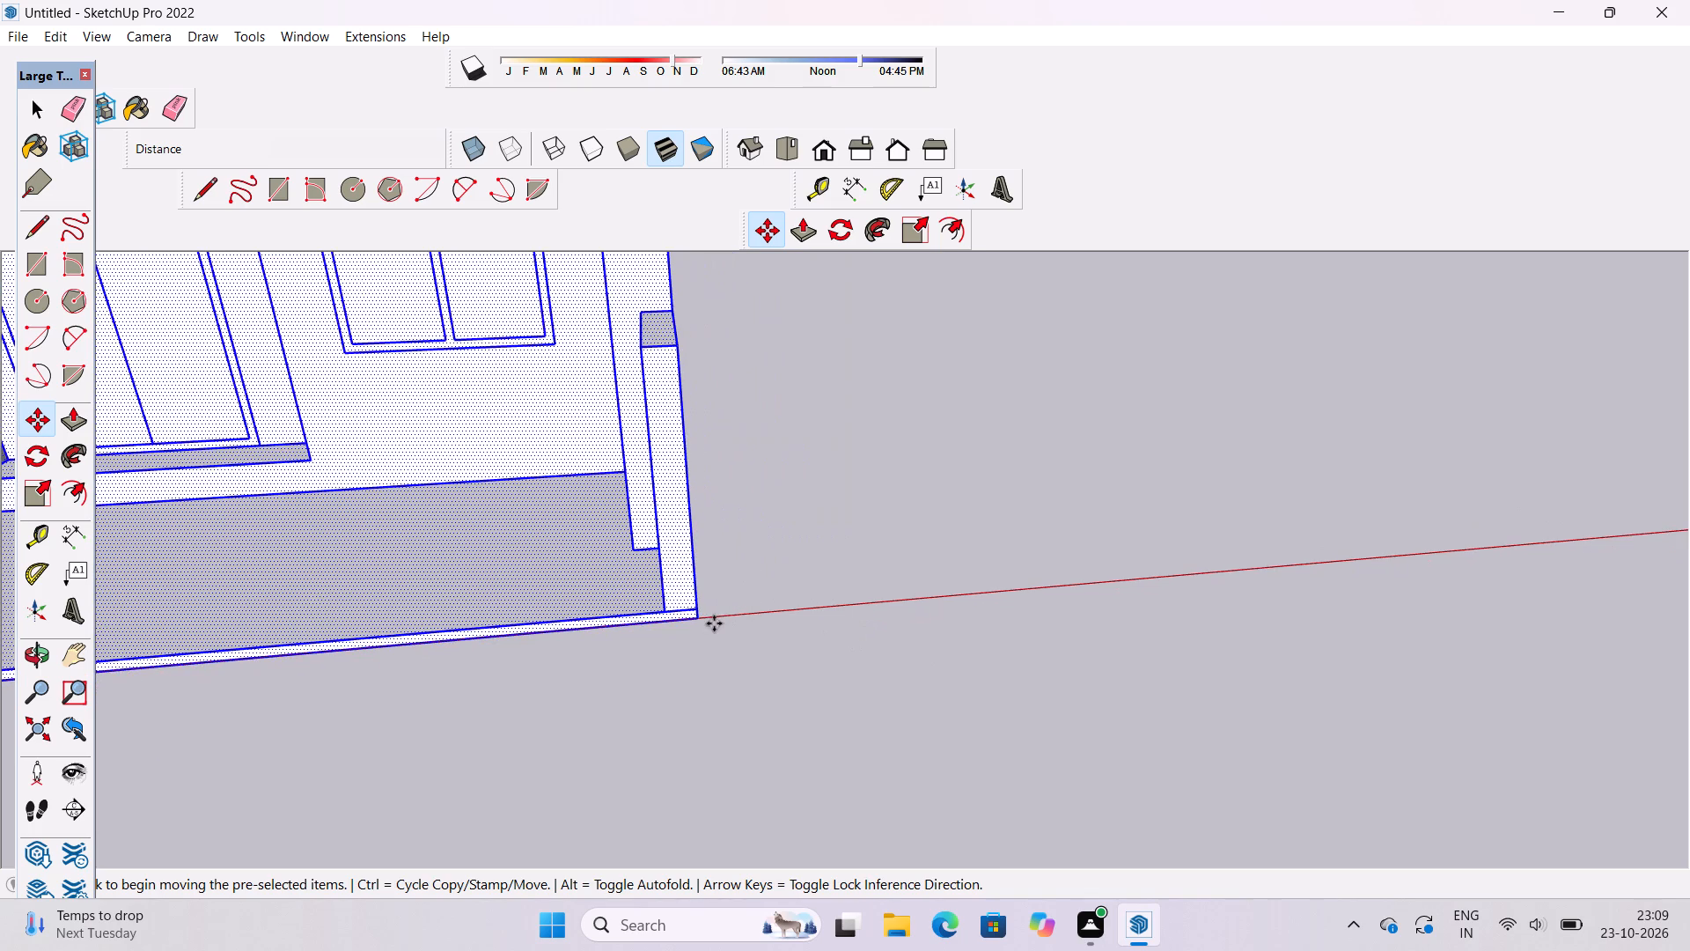
left_click(697, 620)
scroll(697, 620, "down", 12)
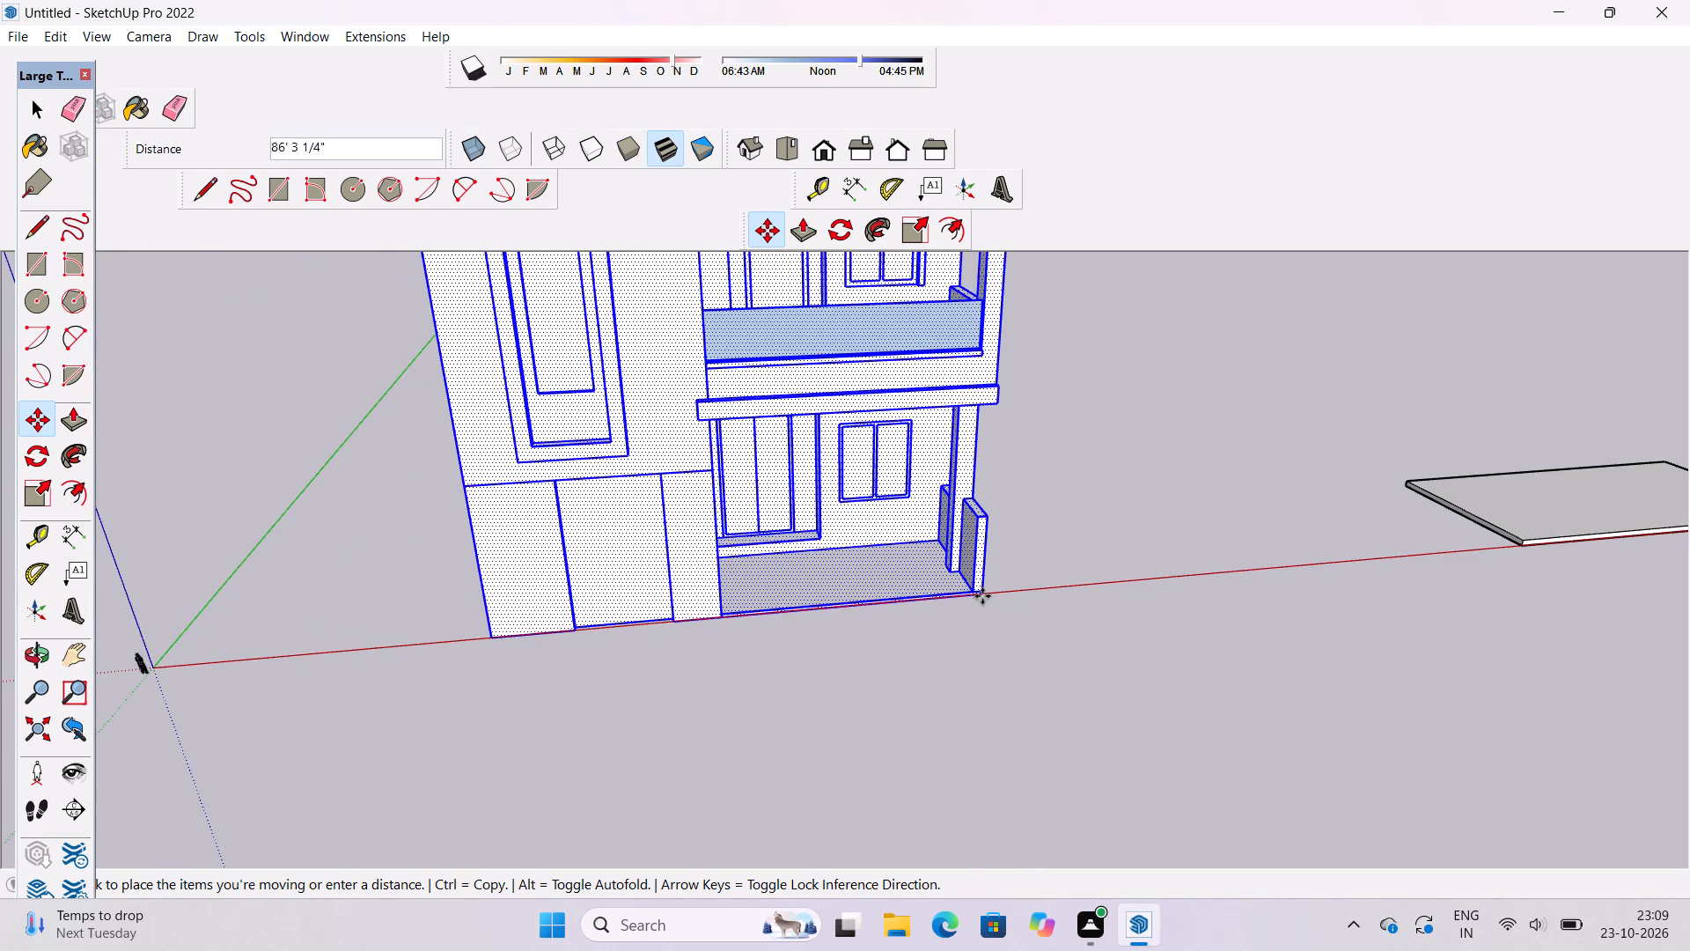
left_click(982, 596)
key("space")
left_click(1107, 500)
Examine the moved building's front facade and roof from above and from eye level.
key("o")
scroll(1101, 480, "down", 2)
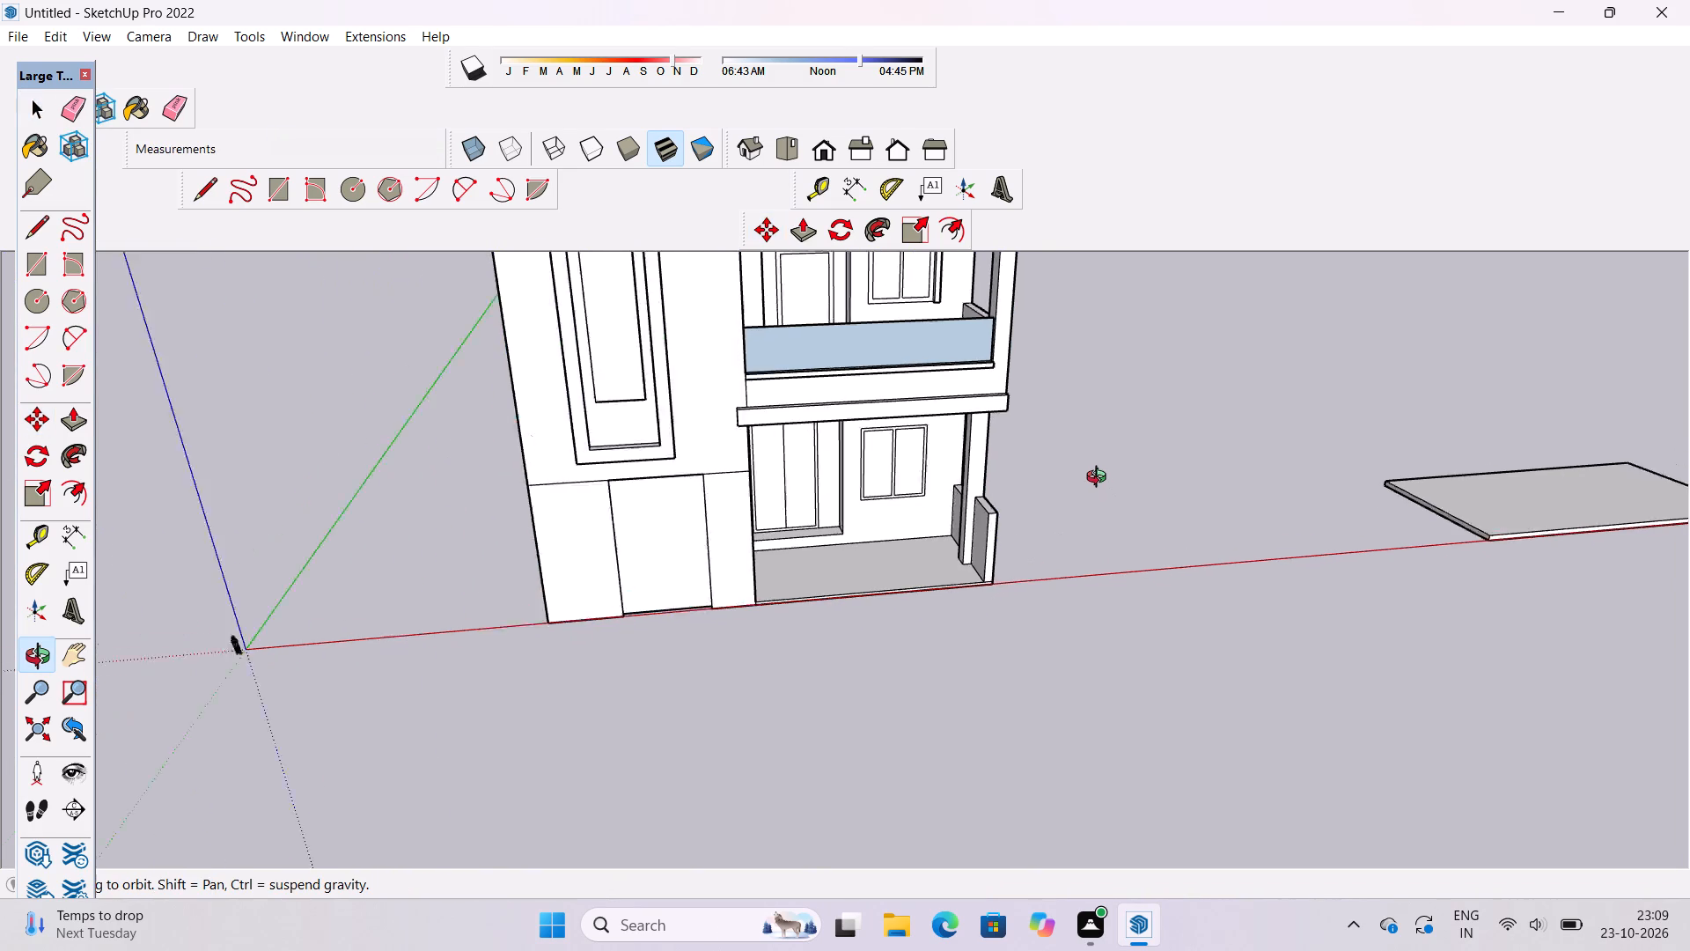
scroll(1100, 479, "down", 3)
left_click_drag(1089, 455, 1006, 589)
scroll(846, 578, "down", 5)
scroll(805, 556, "up", 2)
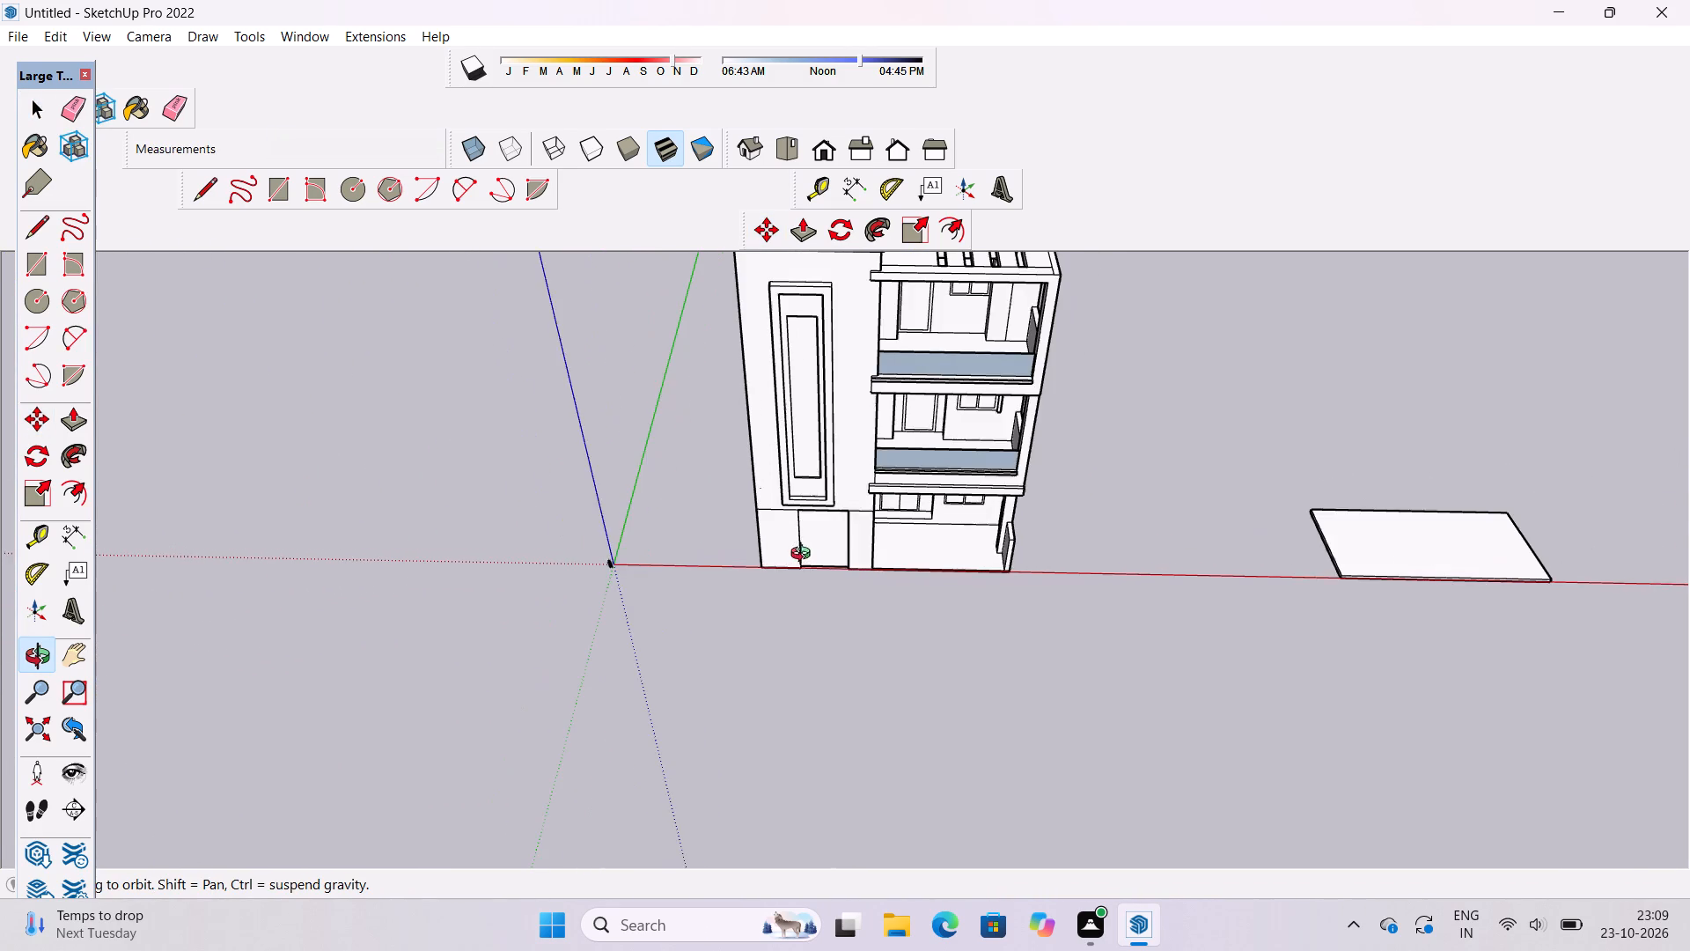
left_click_drag(805, 556, 789, 586, "shift")
scroll(810, 592, "up", 1)
left_click_drag(809, 585, 804, 621, "shift")
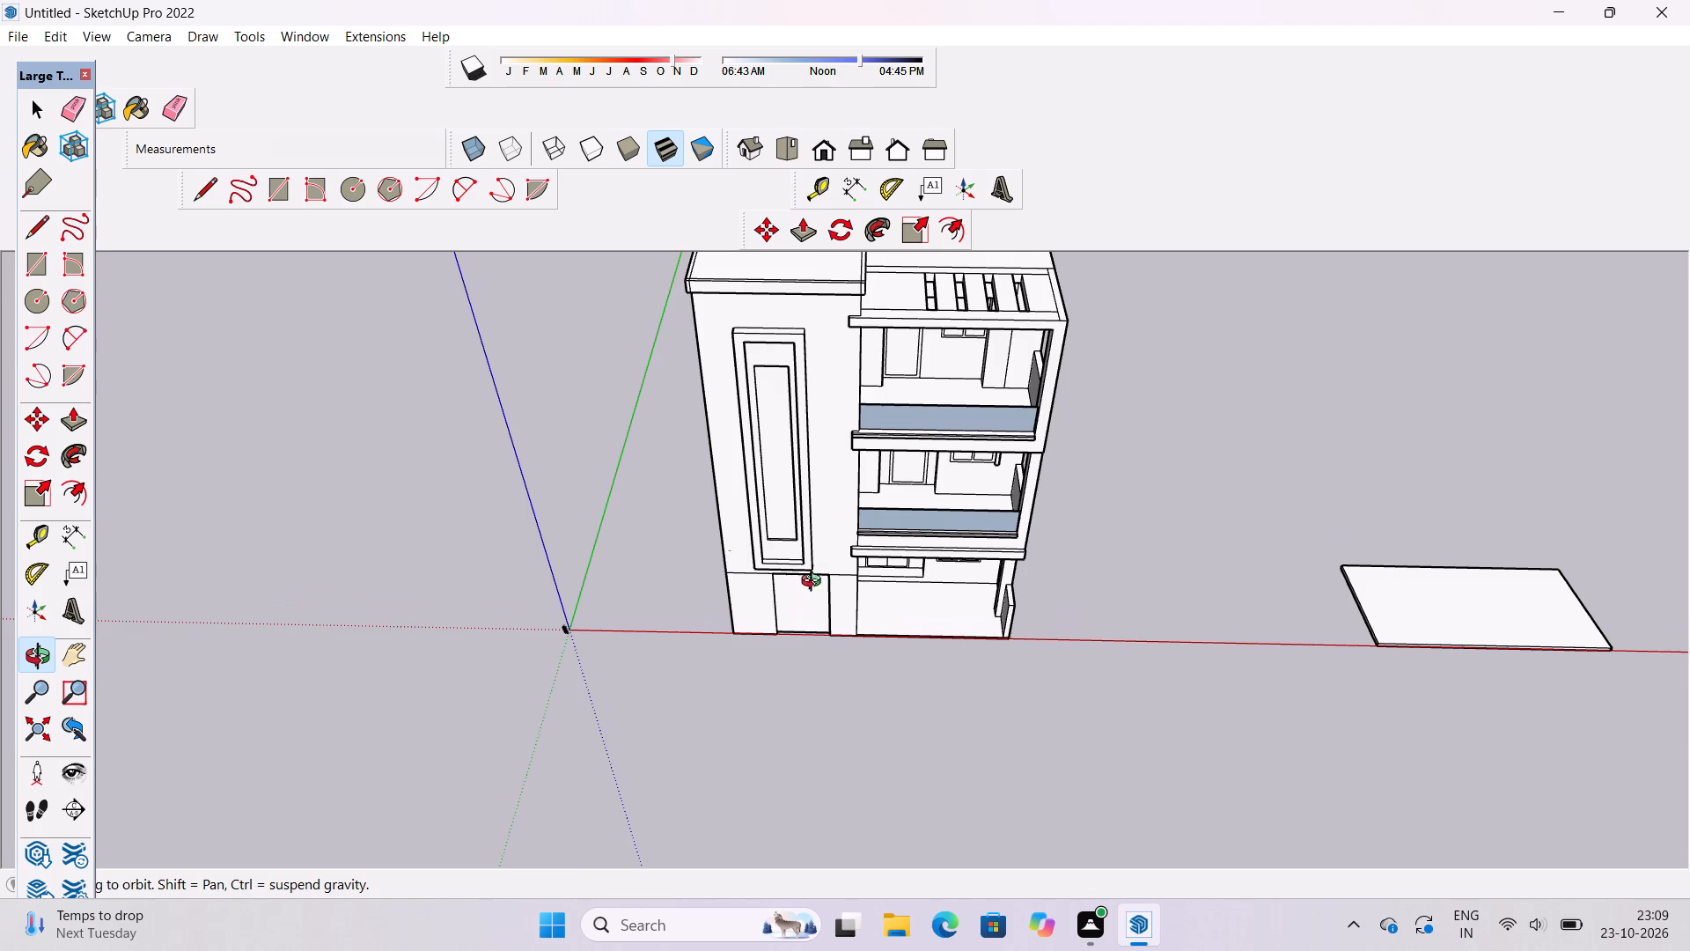
scroll(815, 579, "up", 1)
left_click_drag(827, 572, 766, 648, "shift")
left_click_drag(807, 666, 816, 566)
scroll(832, 719, "up", 2)
left_click_drag(816, 732, 797, 624)
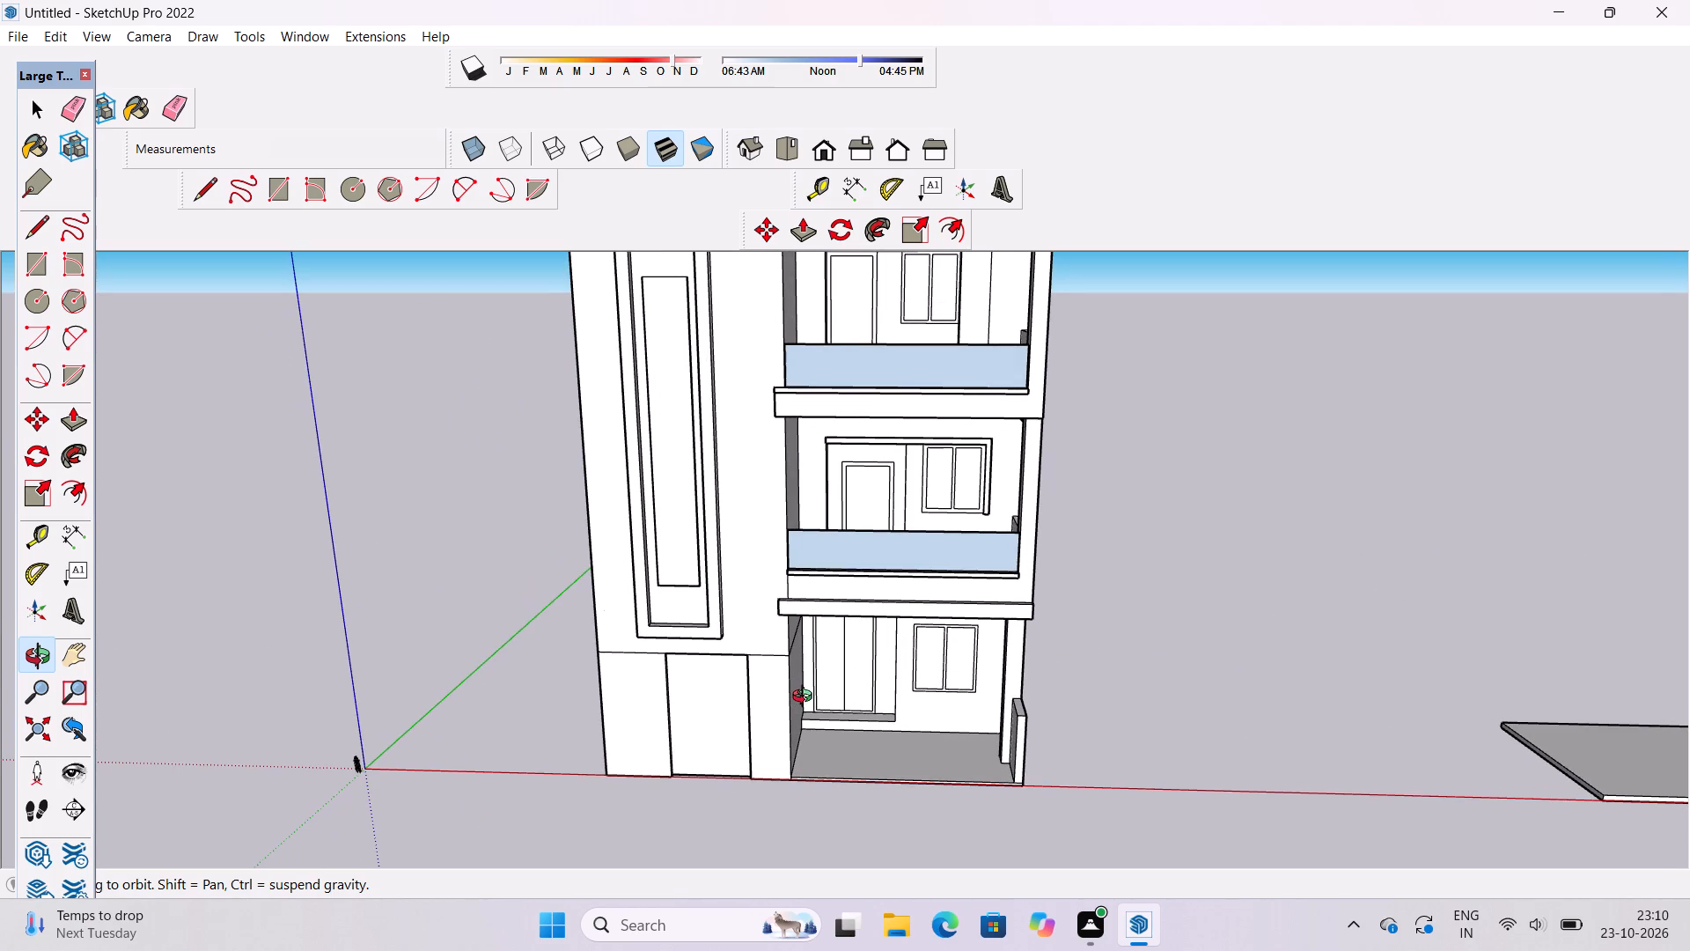
scroll(804, 672, "down", 2)
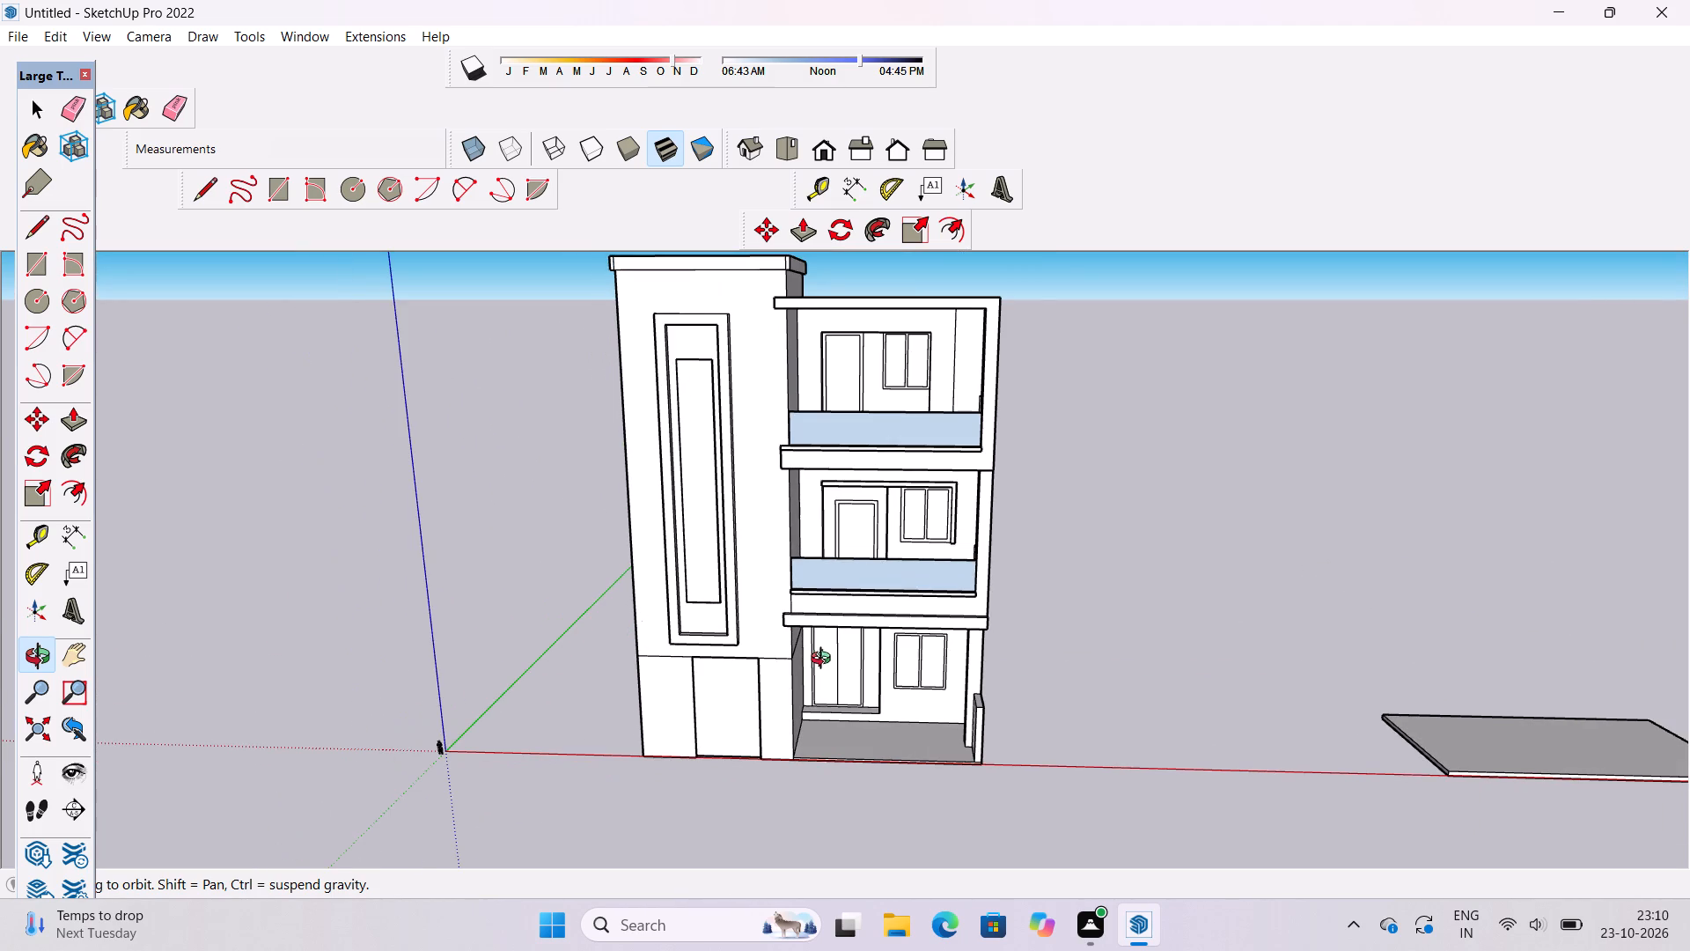
left_click_drag(856, 634, 851, 768, "shift")
left_click_drag(786, 613, 764, 662, "shift")
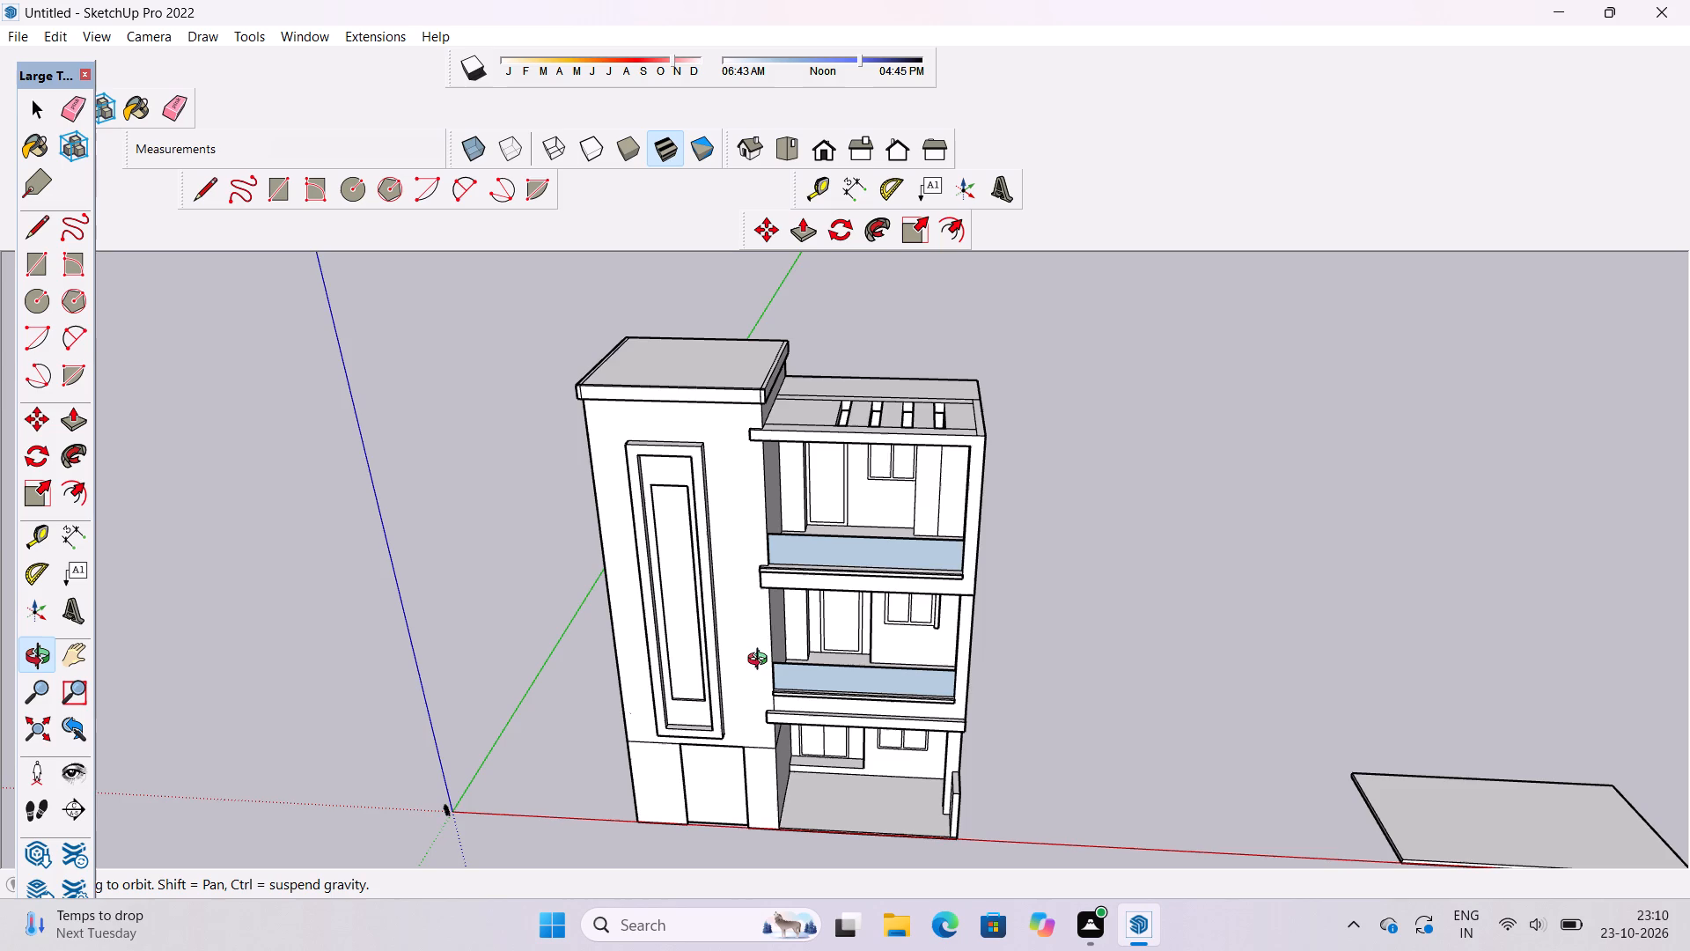
left_click_drag(765, 625, 765, 717, "shift")
left_click_drag(764, 723, 750, 820)
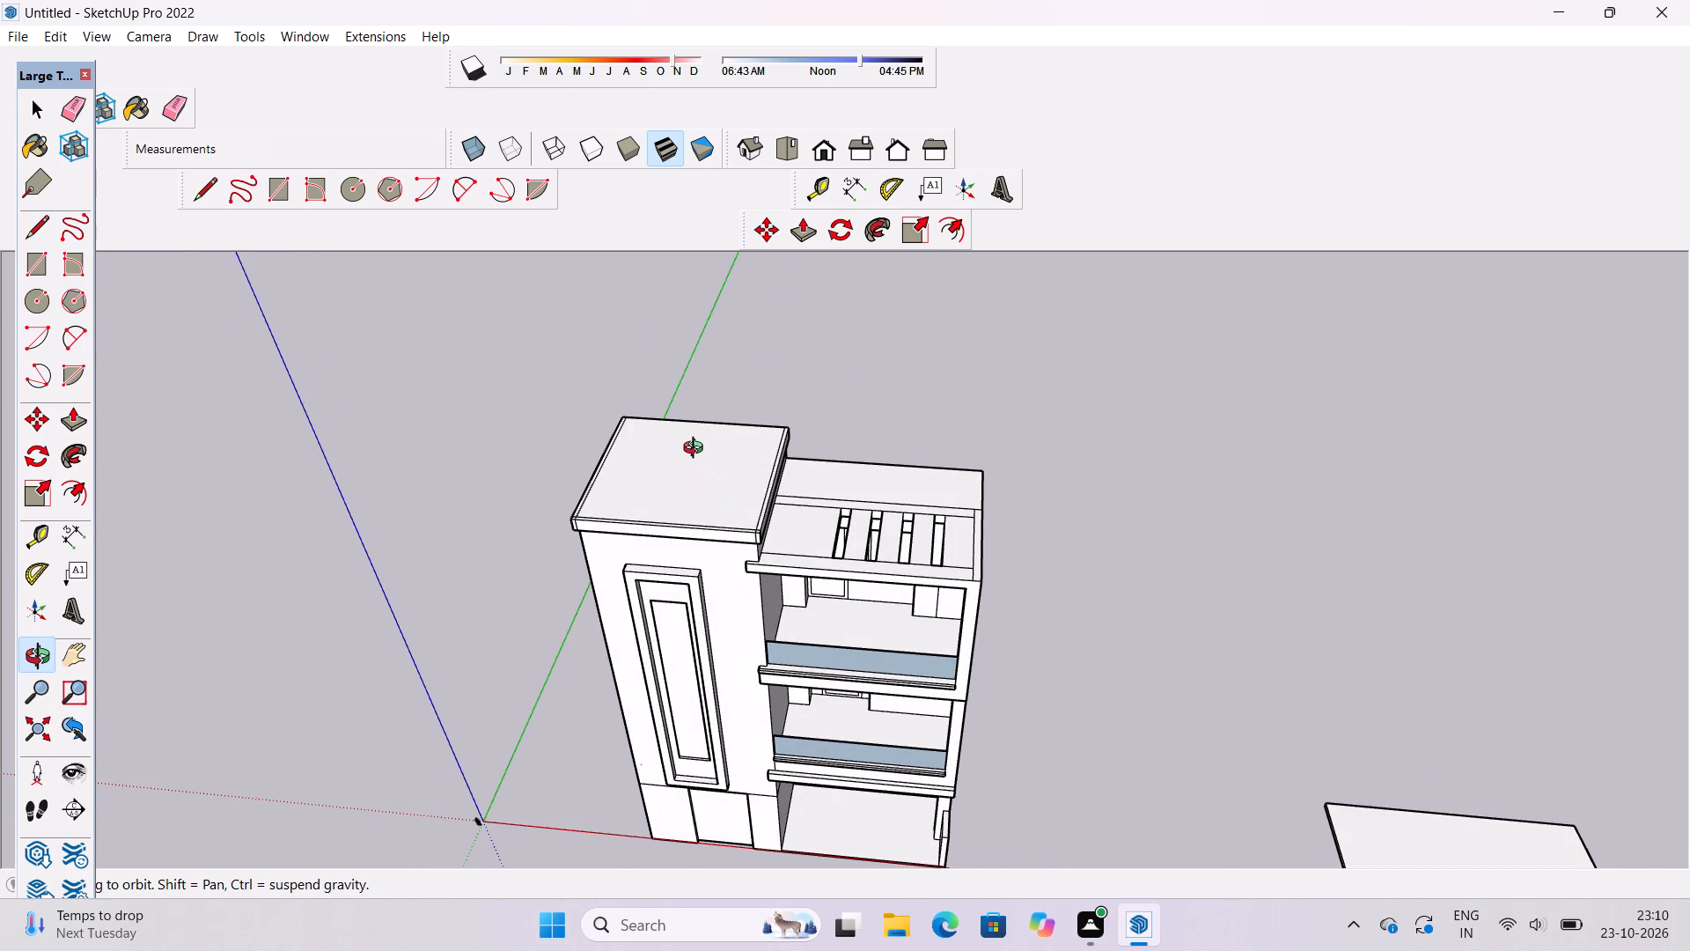
Erase the leftover seam lines on the top and faces of the tower roof cap at the front corner beside the balconies.
scroll(694, 449, "up", 4)
left_click_drag(694, 449, 707, 523, "shift")
scroll(763, 649, "up", 5)
left_click_drag(837, 672, 807, 601, "shift")
left_click_drag(804, 605, 788, 649)
scroll(796, 638, "up", 4)
left_click_drag(804, 638, 763, 650, "shift")
key("e")
scroll(762, 650, "up", 5)
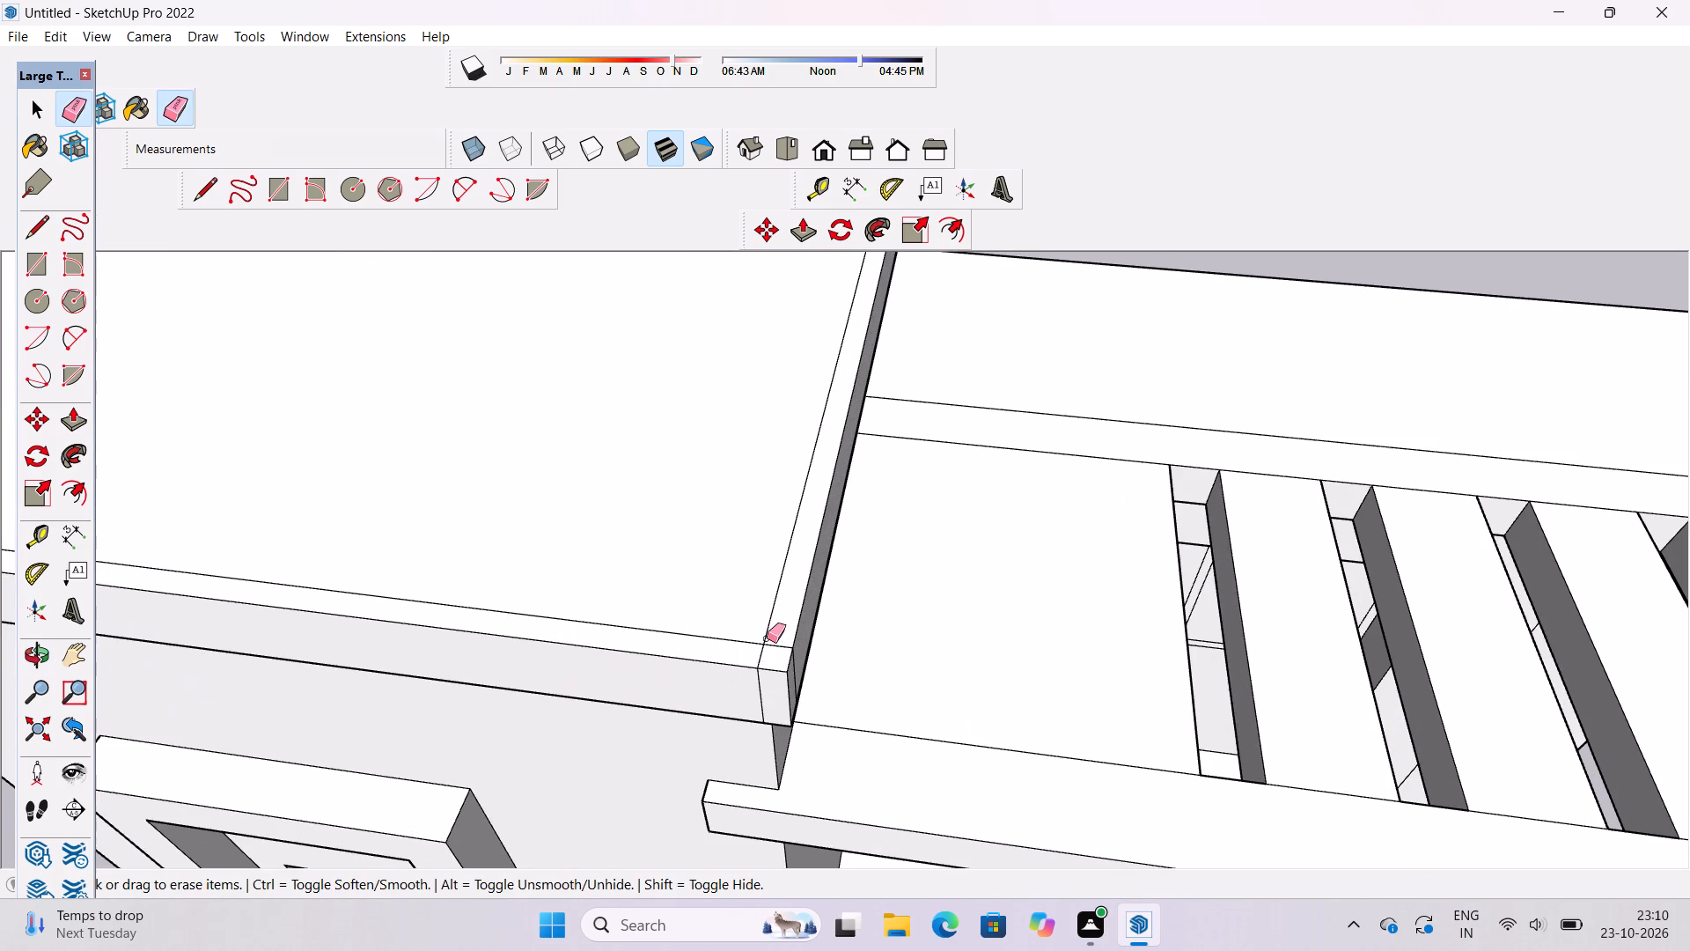
left_click_drag(767, 638, 765, 647)
scroll(794, 684, "up", 4)
left_click_drag(801, 660, 792, 667)
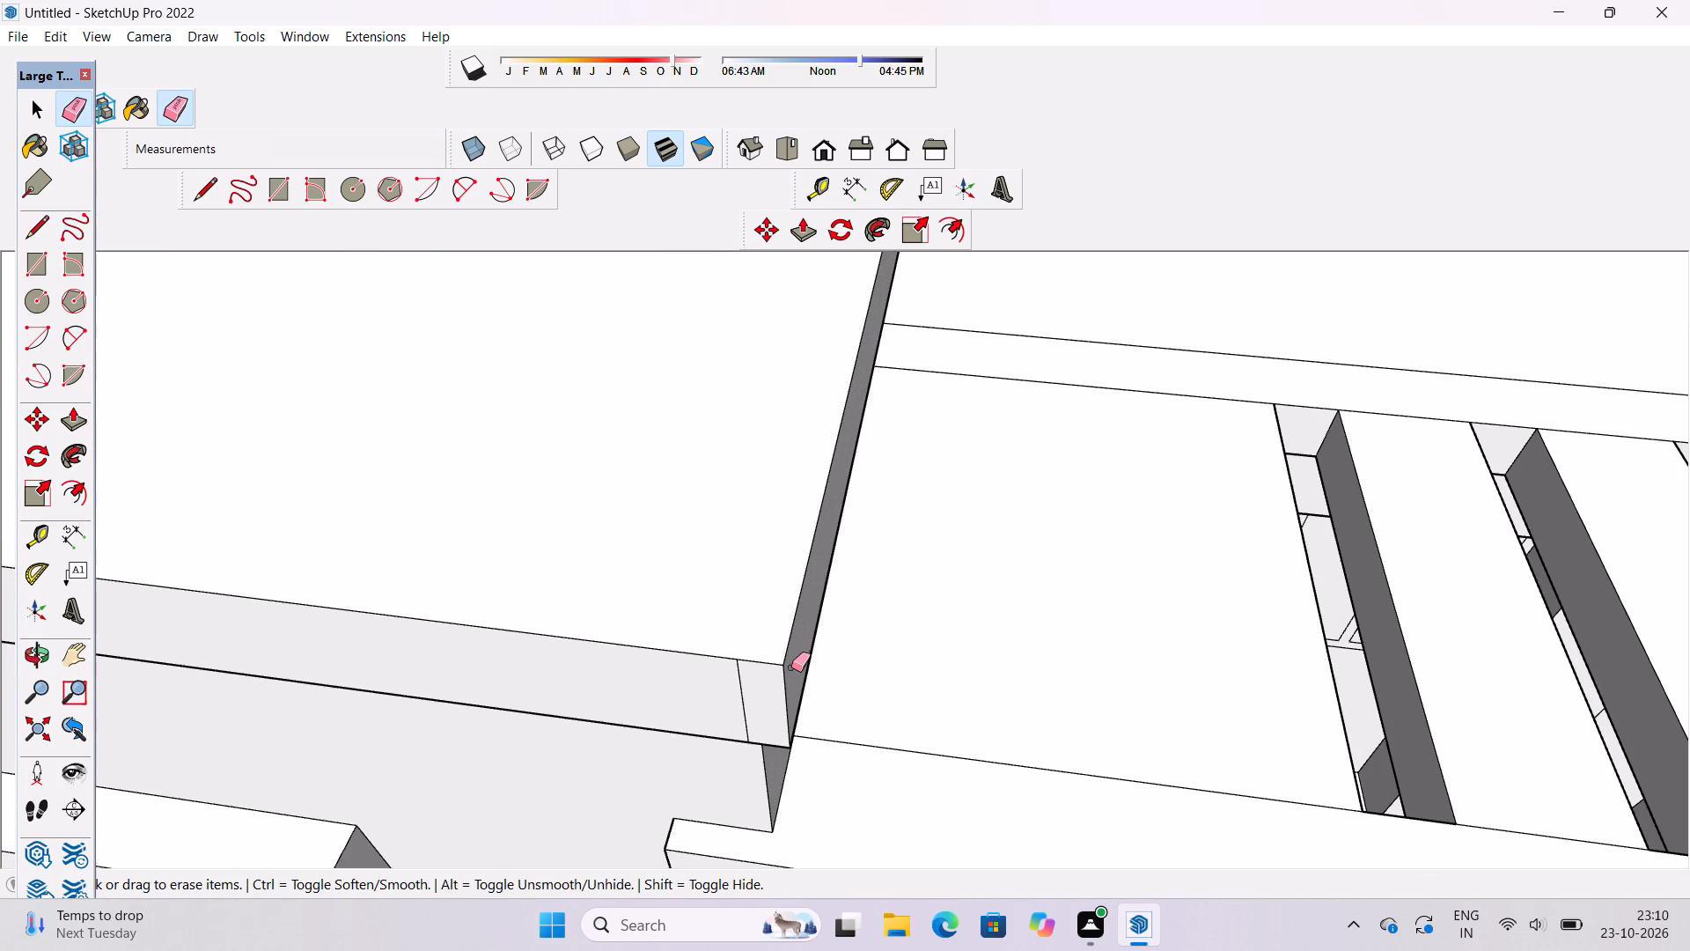
left_click_drag(731, 688, 743, 699)
scroll(1042, 643, "down", 6)
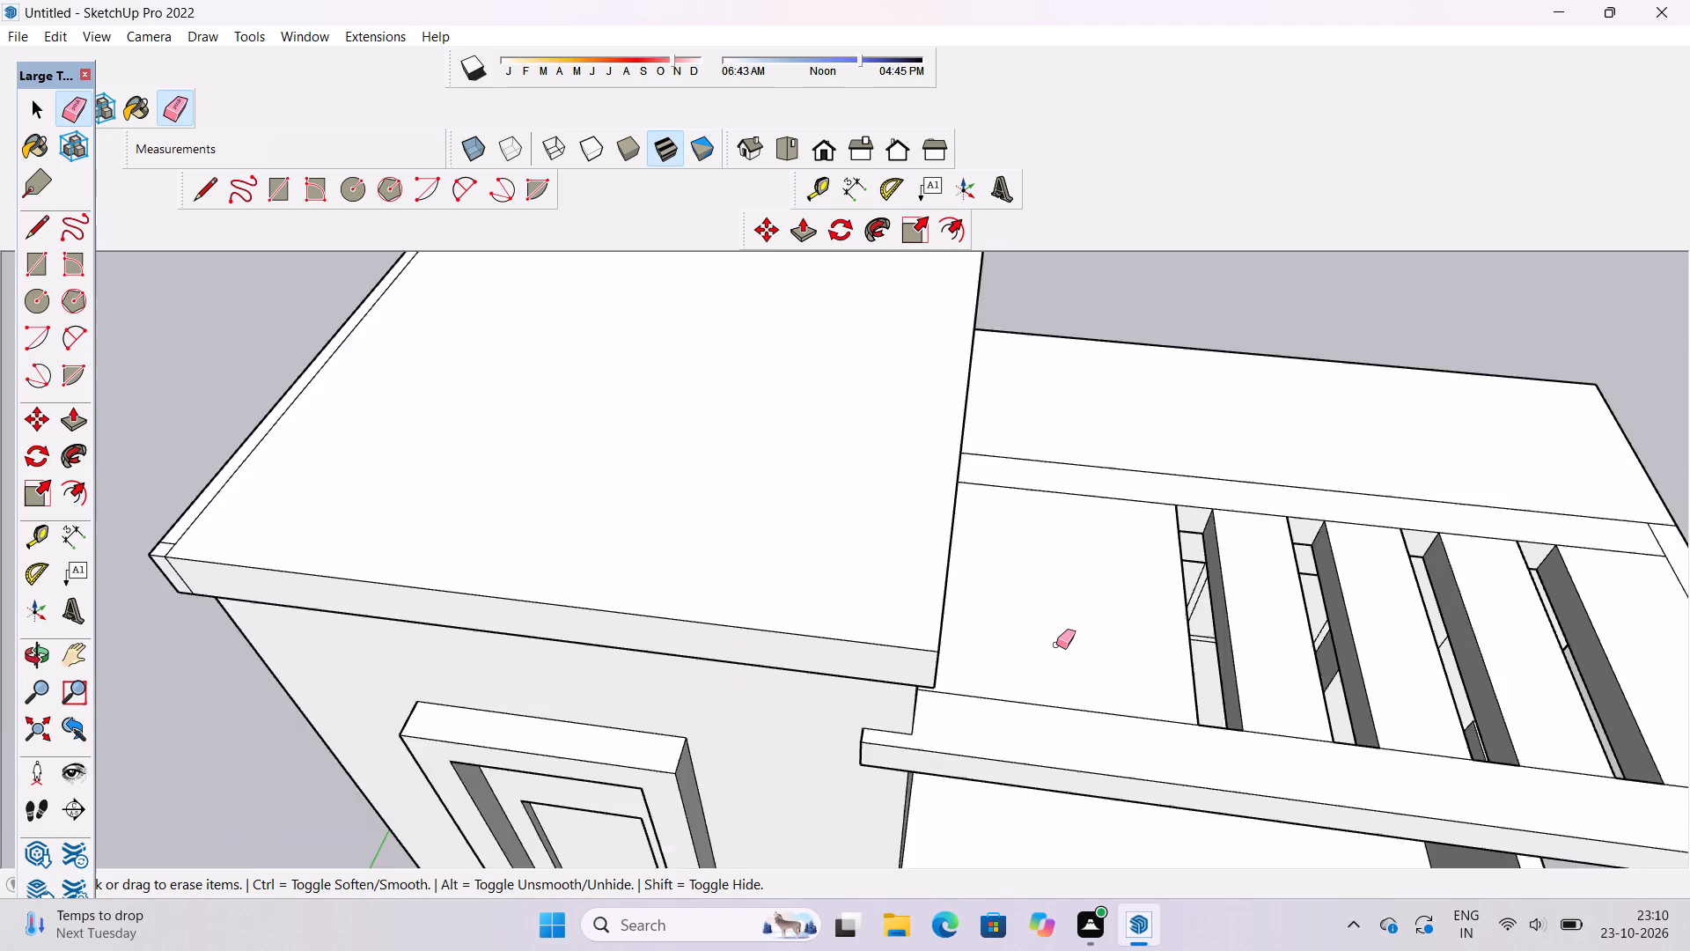
Erase the seam lines on the top and front face of the tower roof cap at its outer front corner.
scroll(1056, 645, "down", 6)
scroll(457, 596, "up", 5)
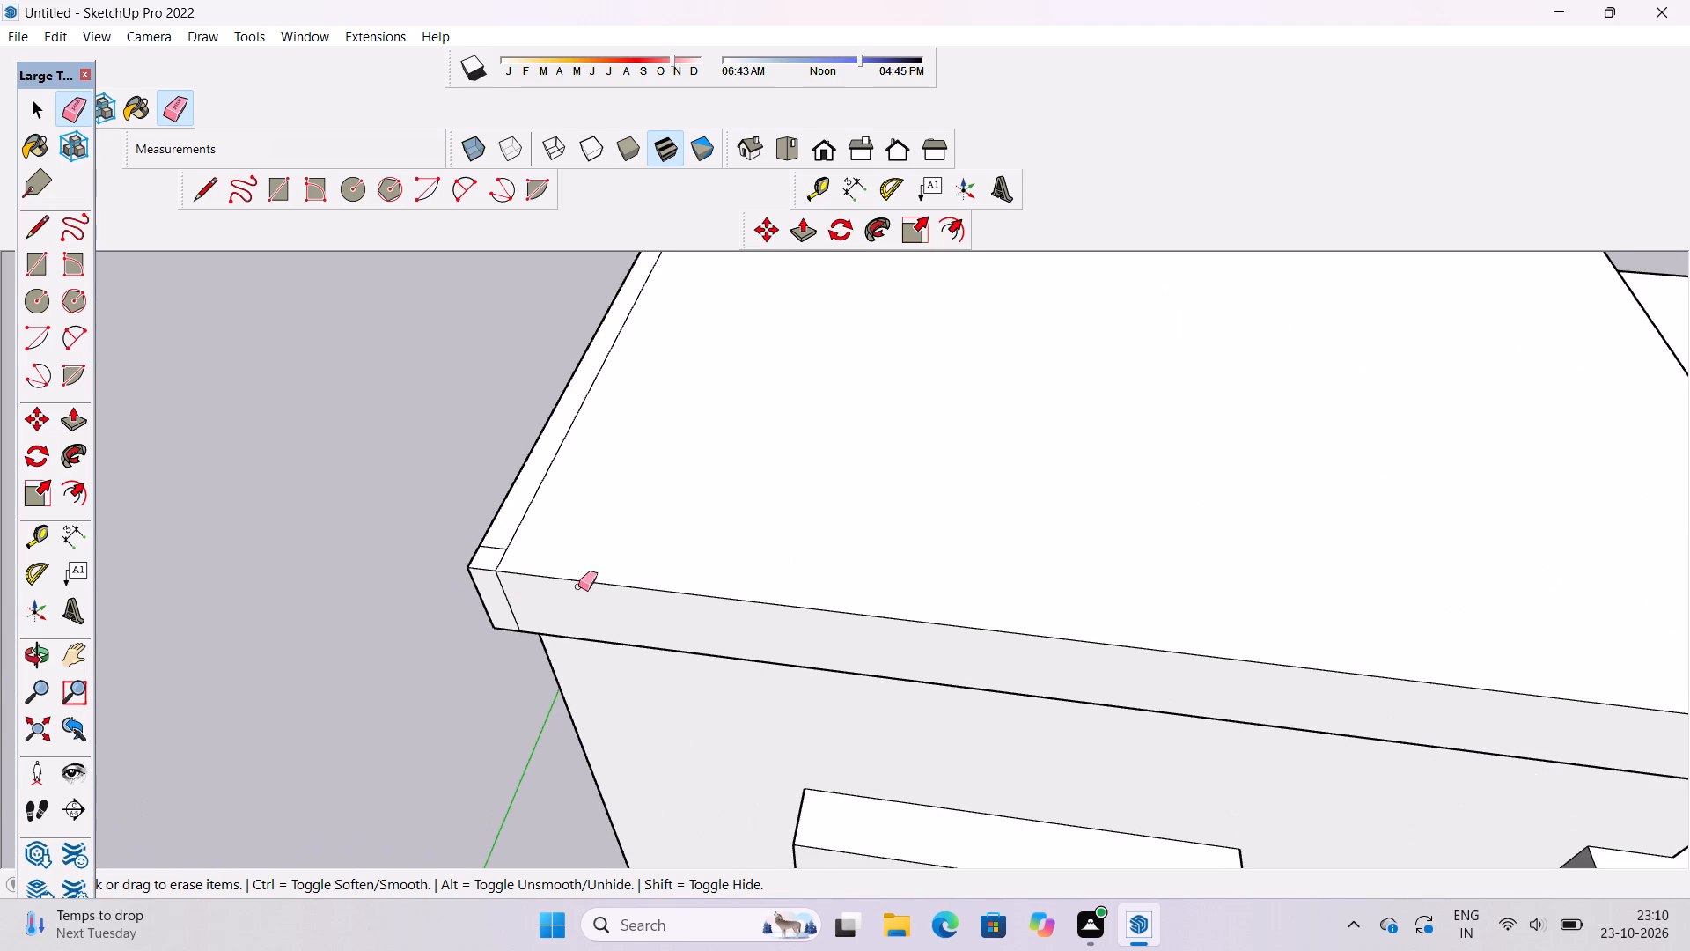
scroll(525, 571, "up", 5)
left_click_drag(502, 522, 493, 539)
left_click_drag(489, 593, 489, 604)
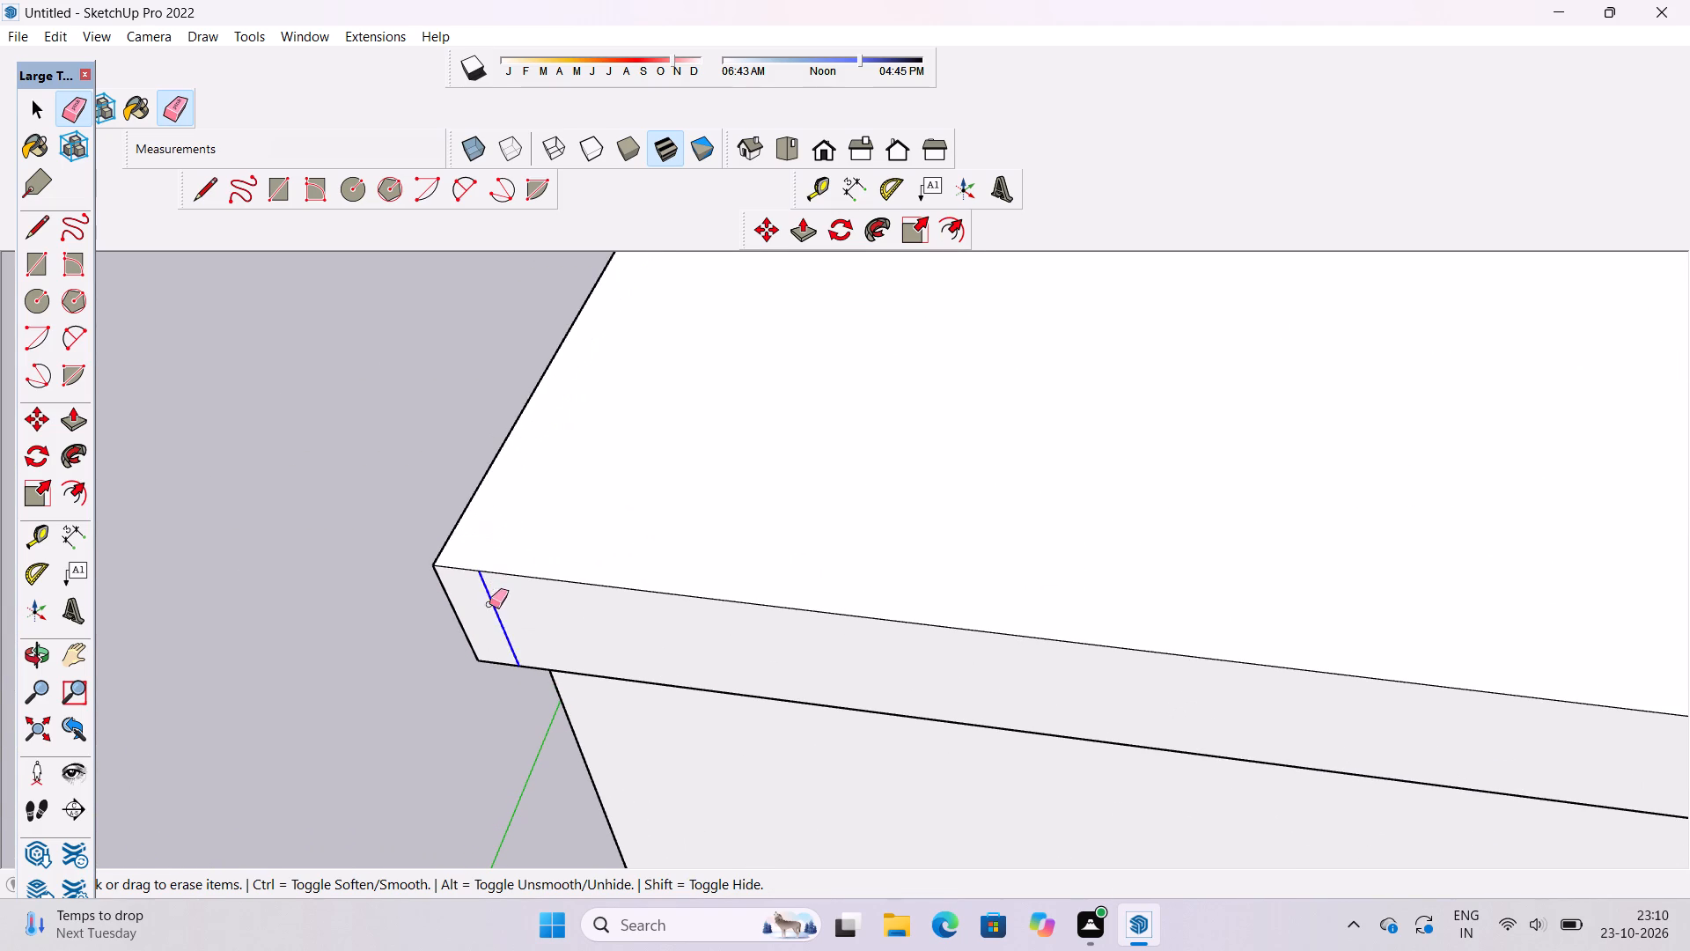
left_click_drag(489, 604, 489, 606)
Erase the vertical seam on the outer side face of the tower roof cap near the front corner.
scroll(603, 601, "down", 6)
key("o")
scroll(661, 571, "down", 5)
left_click_drag(463, 628, 796, 504)
left_click_drag(783, 524, 664, 571)
left_click_drag(665, 572, 662, 625)
left_click_drag(662, 625, 693, 581)
key("e")
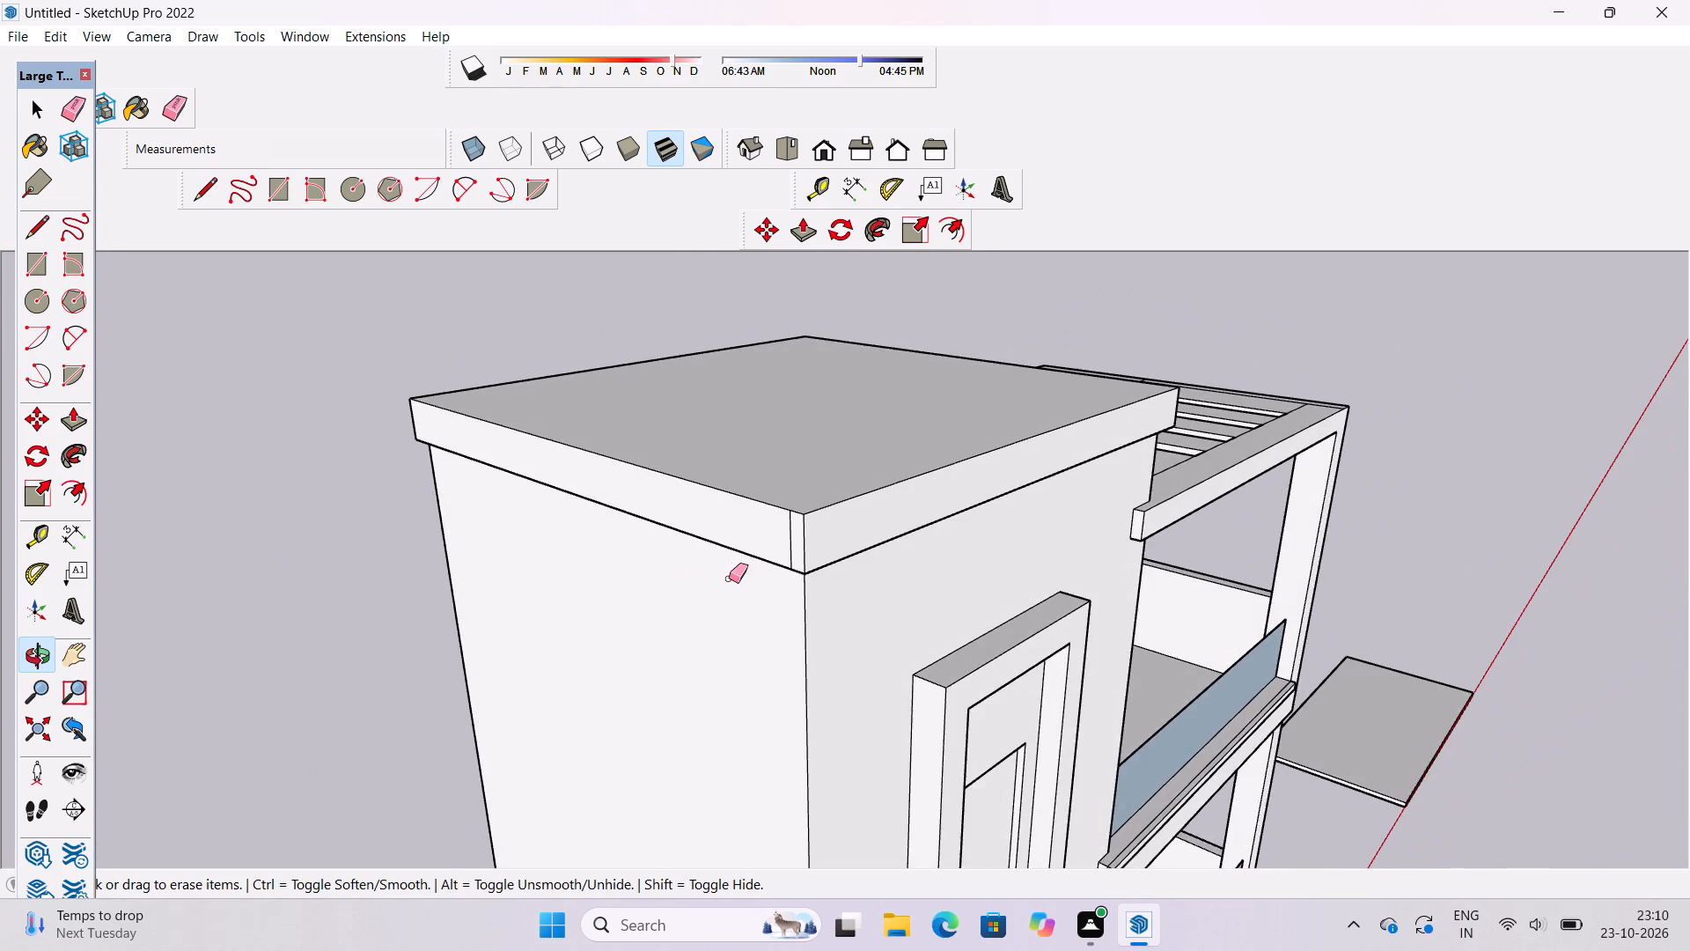
scroll(758, 561, "up", 5)
left_click_drag(814, 503, 803, 518)
Examine the tower roof cap and the tower's outer side wall from around eye level.
scroll(733, 620, "down", 11)
key("o")
left_click_drag(900, 624, 871, 565)
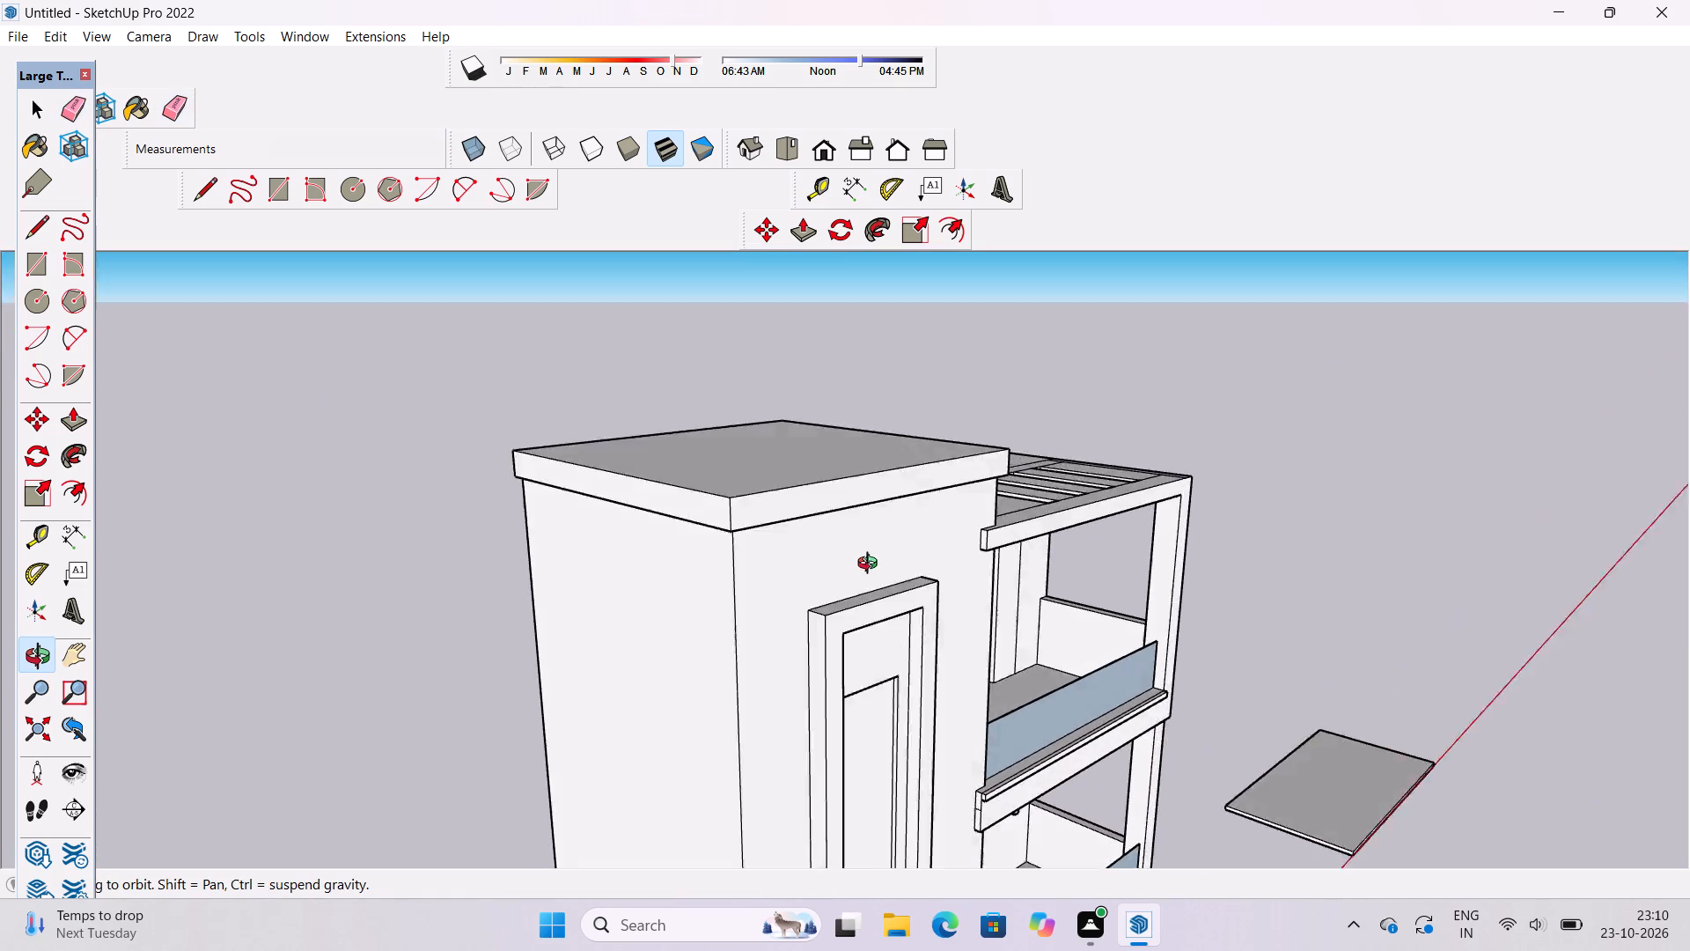
left_click_drag(871, 565, 860, 546)
scroll(830, 533, "up", 3)
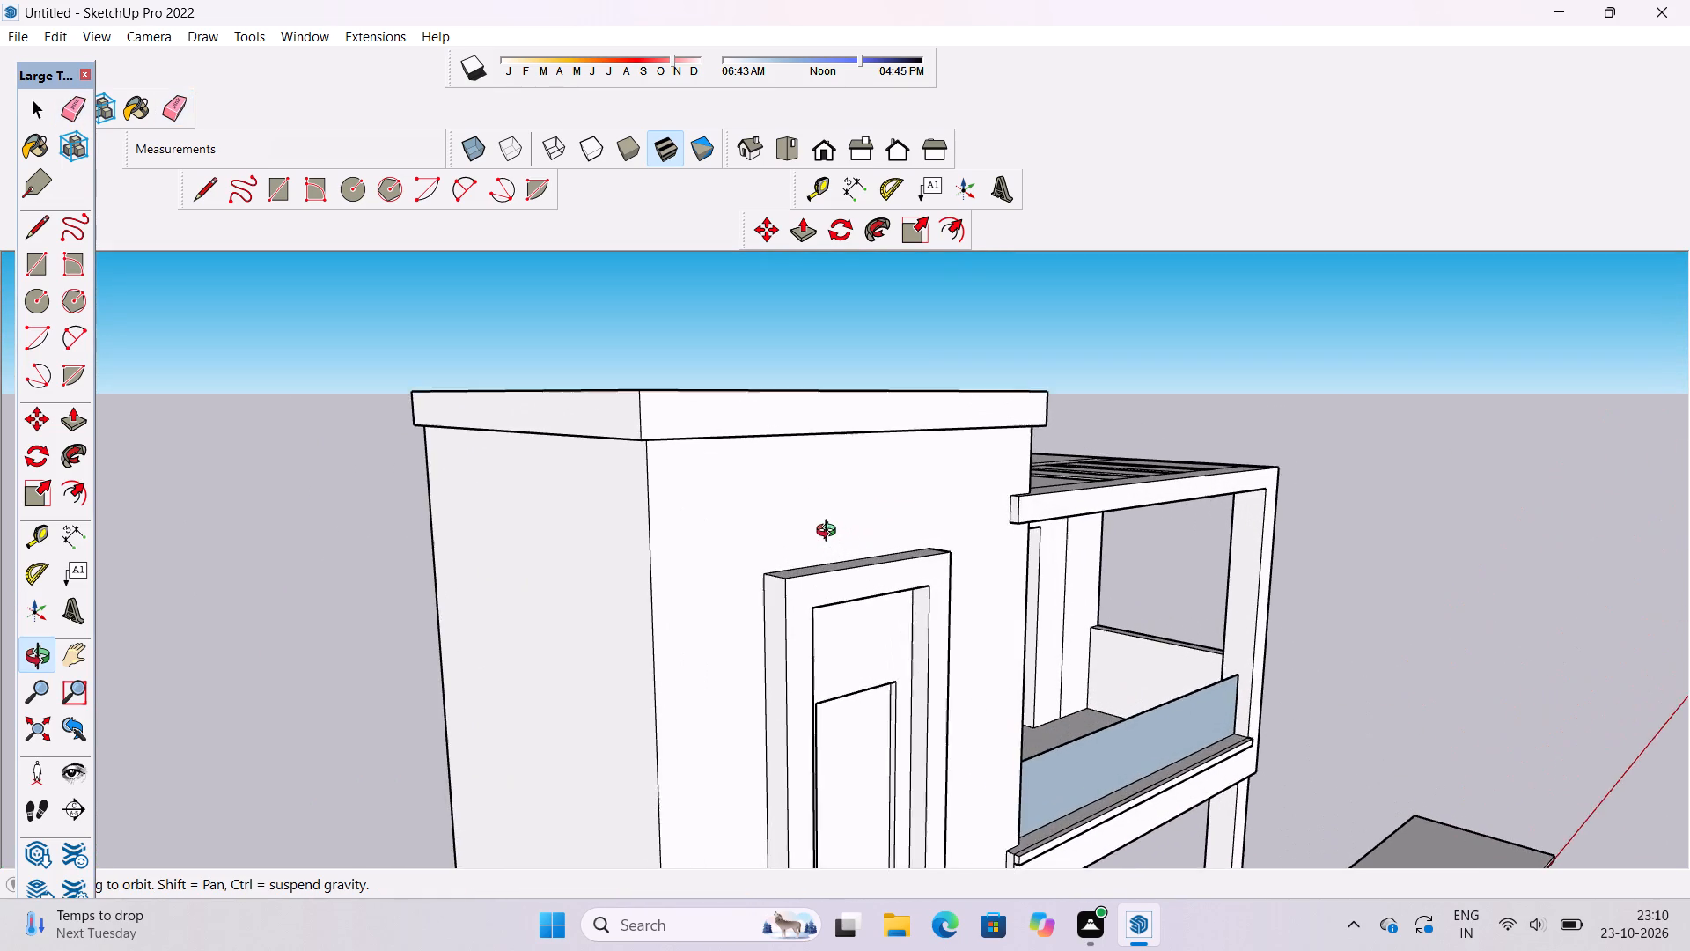
scroll(830, 533, "down", 3)
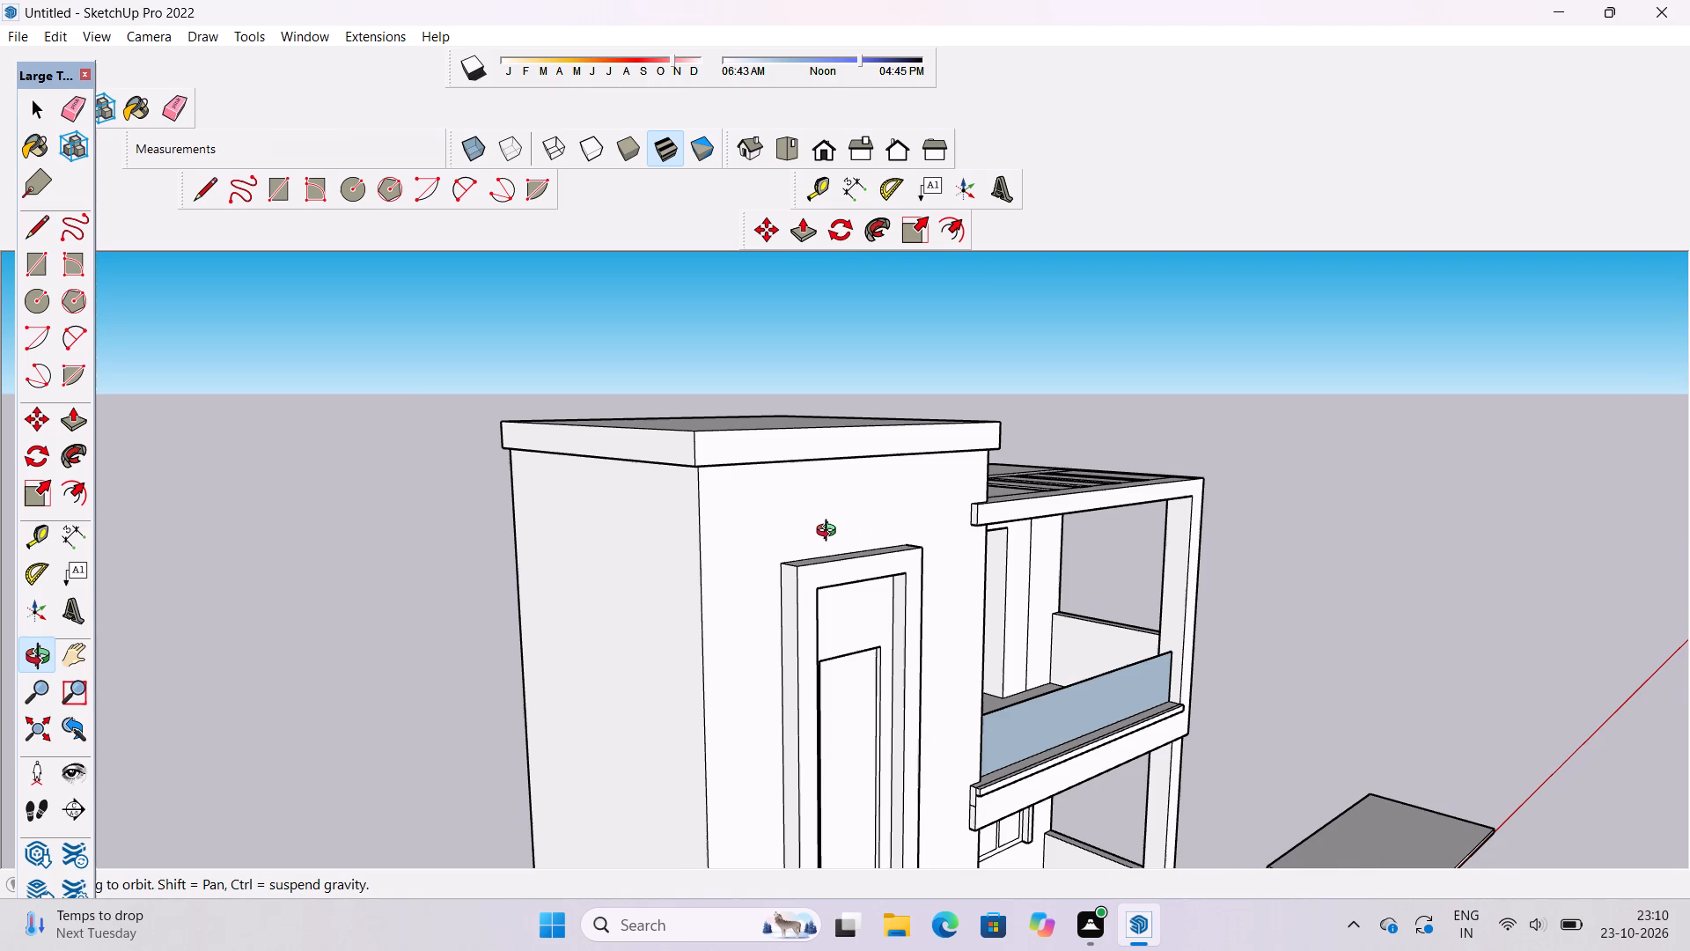
scroll(595, 490, "down", 3)
left_click_drag(639, 472, 715, 559, "shift")
left_click_drag(781, 603, 772, 546)
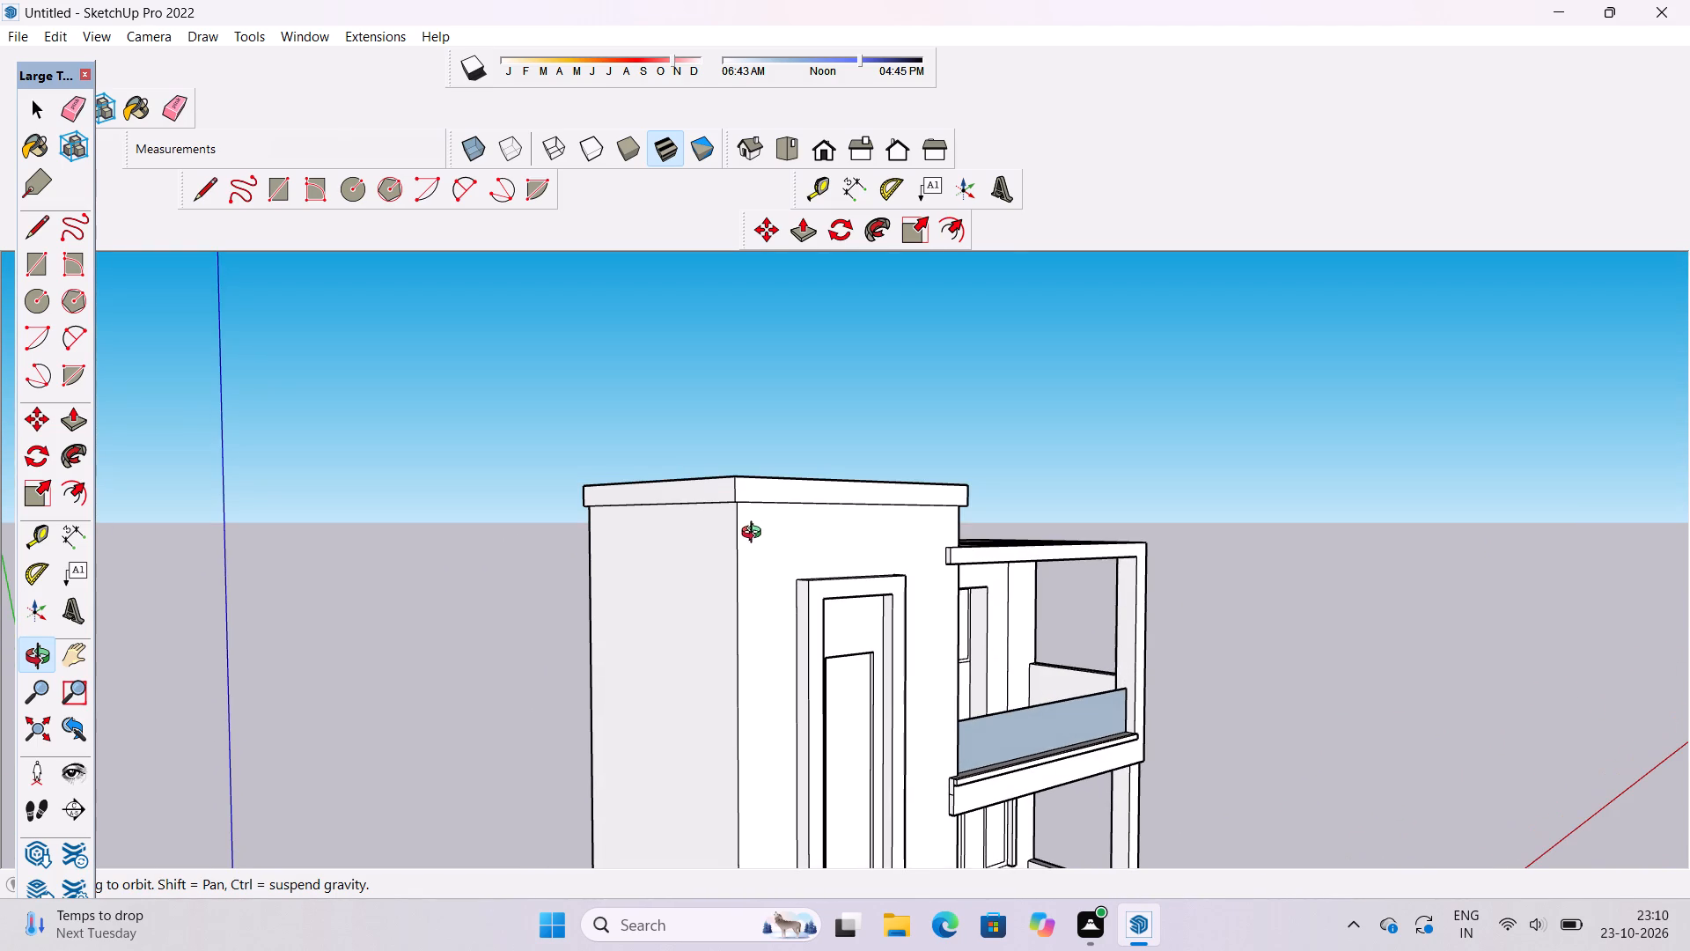
scroll(755, 534, "up", 3)
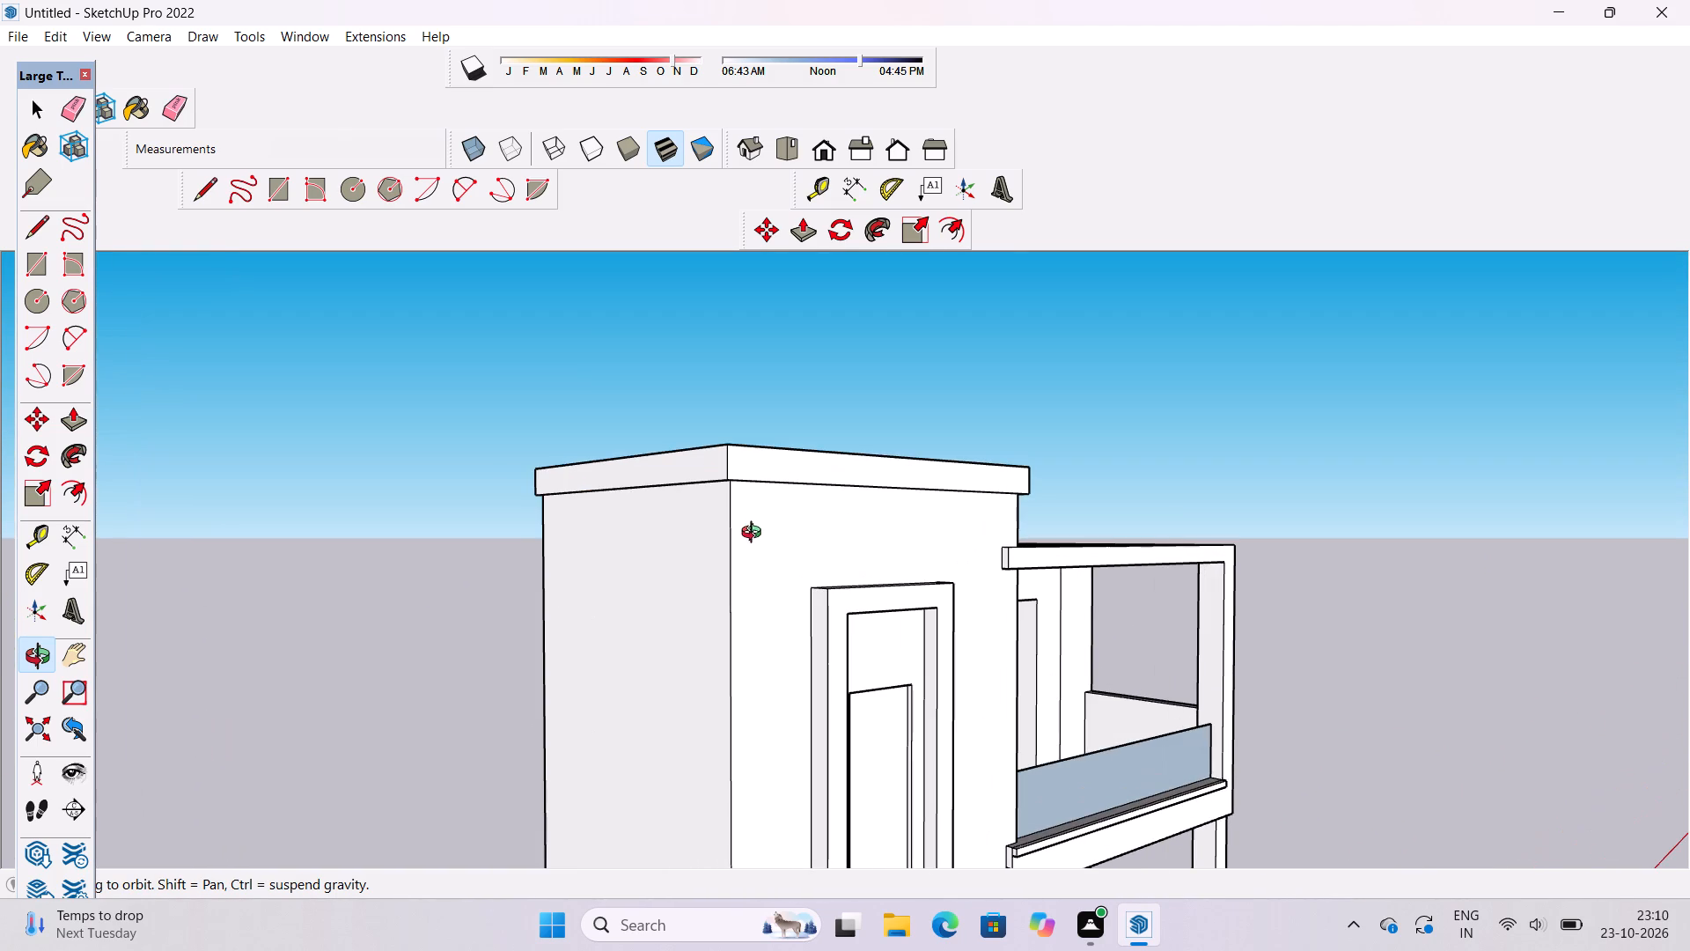
scroll(751, 530, "down", 2)
left_click_drag(742, 519, 774, 561, "shift")
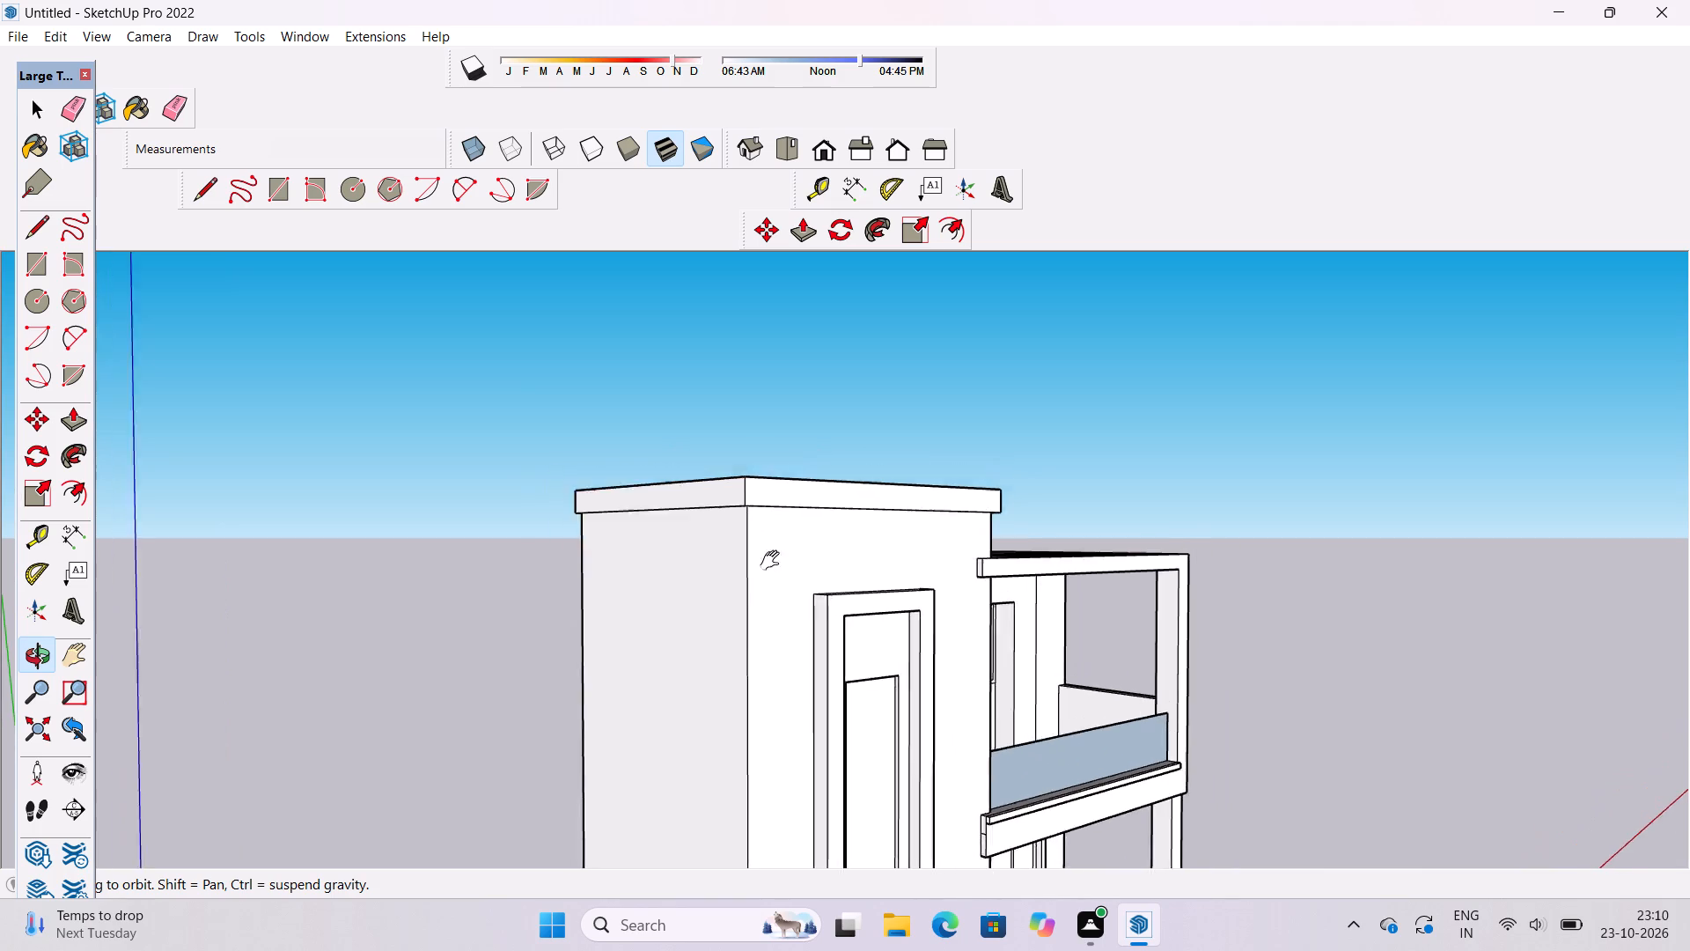
left_click_drag(774, 561, 775, 563, "shift")
Erase the seam lines on the underside of the tower roof cap at its outer front corner.
scroll(716, 577, "up", 5)
left_click_drag(752, 561, 768, 608, "shift")
left_click_drag(768, 609, 757, 465)
scroll(814, 325, "up", 5)
left_click_drag(814, 323, 842, 520, "shift")
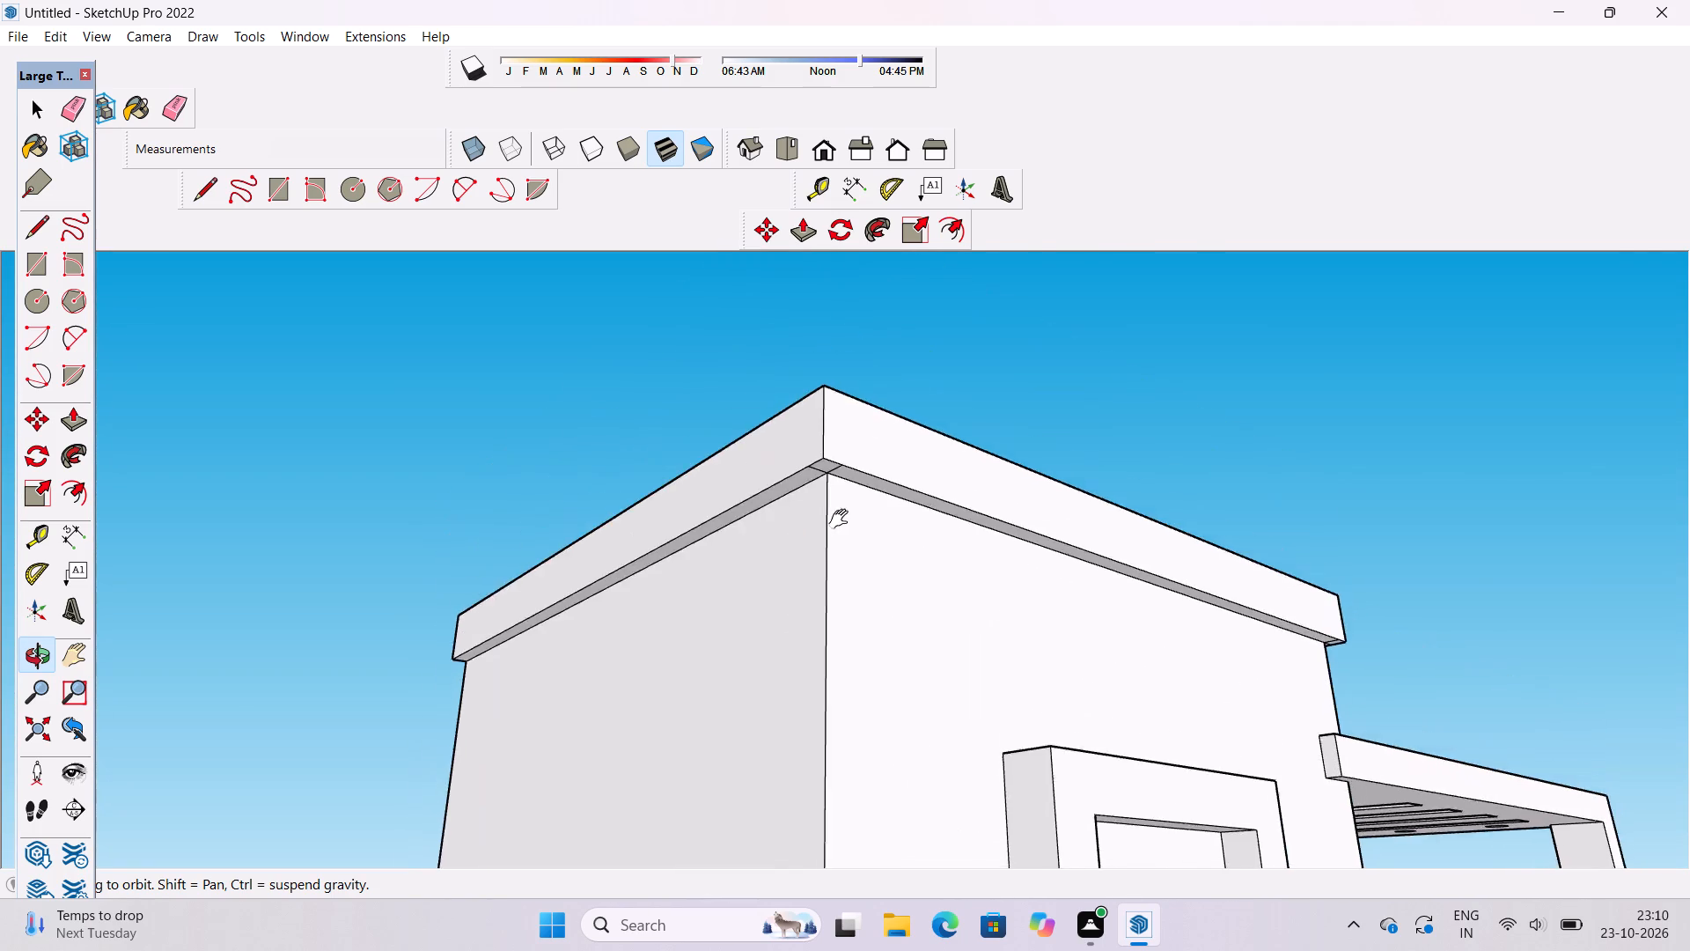
left_click_drag(842, 520, 839, 522, "shift")
left_click_drag(784, 531, 781, 453)
scroll(811, 368, "up", 4)
left_click_drag(821, 340, 822, 490, "shift")
left_click_drag(821, 493, 818, 462)
scroll(818, 453, "up", 4)
left_click_drag(818, 454, 804, 492, "shift")
scroll(793, 498, "up", 4)
key("e")
scroll(797, 497, "up", 4)
left_click_drag(799, 488, 774, 540)
left_click_drag(862, 496, 877, 526)
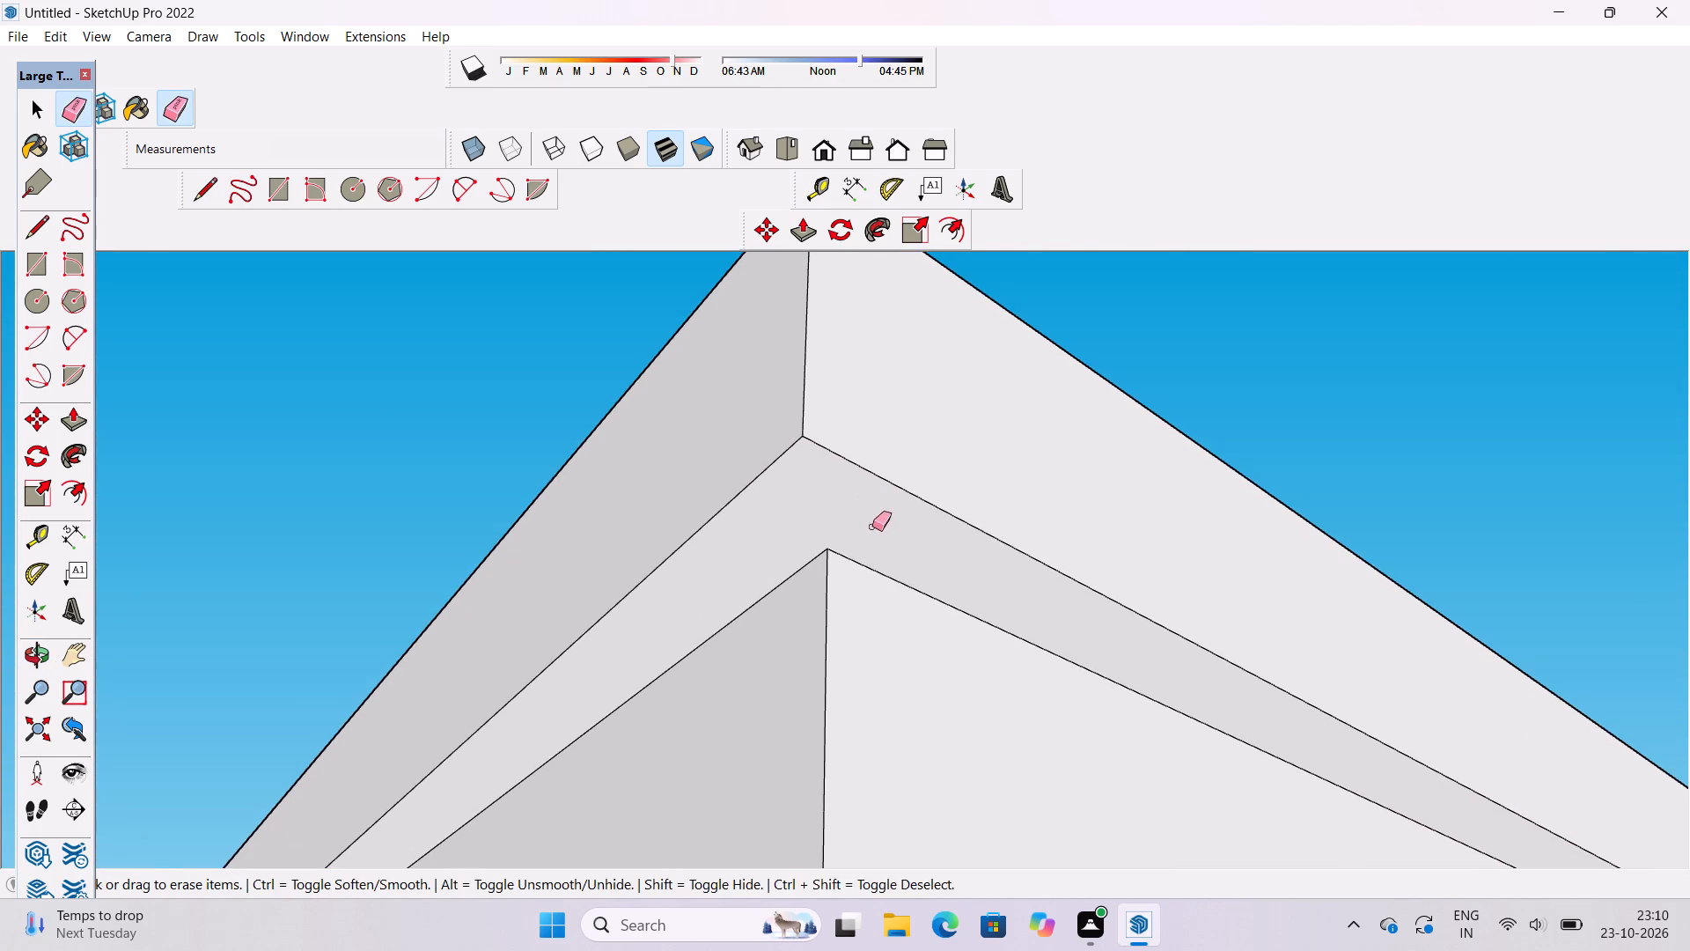
scroll(746, 510, "down", 12)
Erase the seam lines on the underside of the tower roof cap at the front corner beside the balconies.
key("o")
scroll(781, 482, "down", 4)
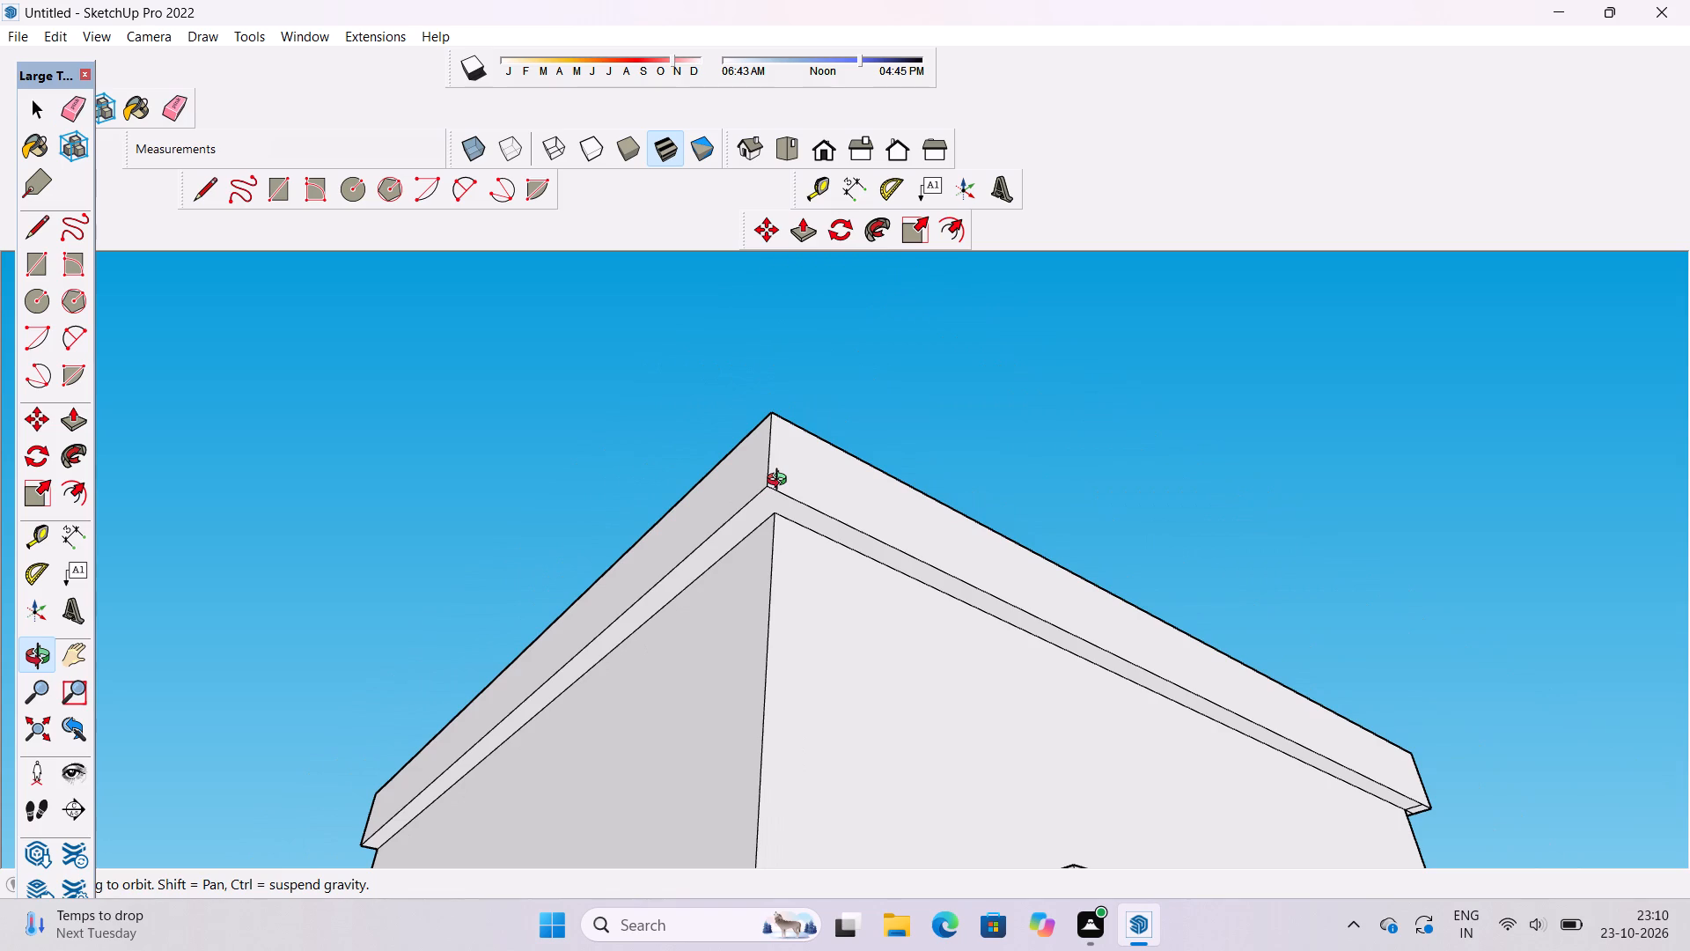
scroll(781, 482, "down", 5)
left_click_drag(909, 474, 784, 521)
left_click_drag(832, 543, 747, 518)
left_click_drag(928, 567, 583, 549)
scroll(1071, 534, "up", 8)
left_click_drag(978, 506, 927, 567, "shift")
scroll(946, 545, "up", 4)
key("e")
scroll(944, 542, "up", 5)
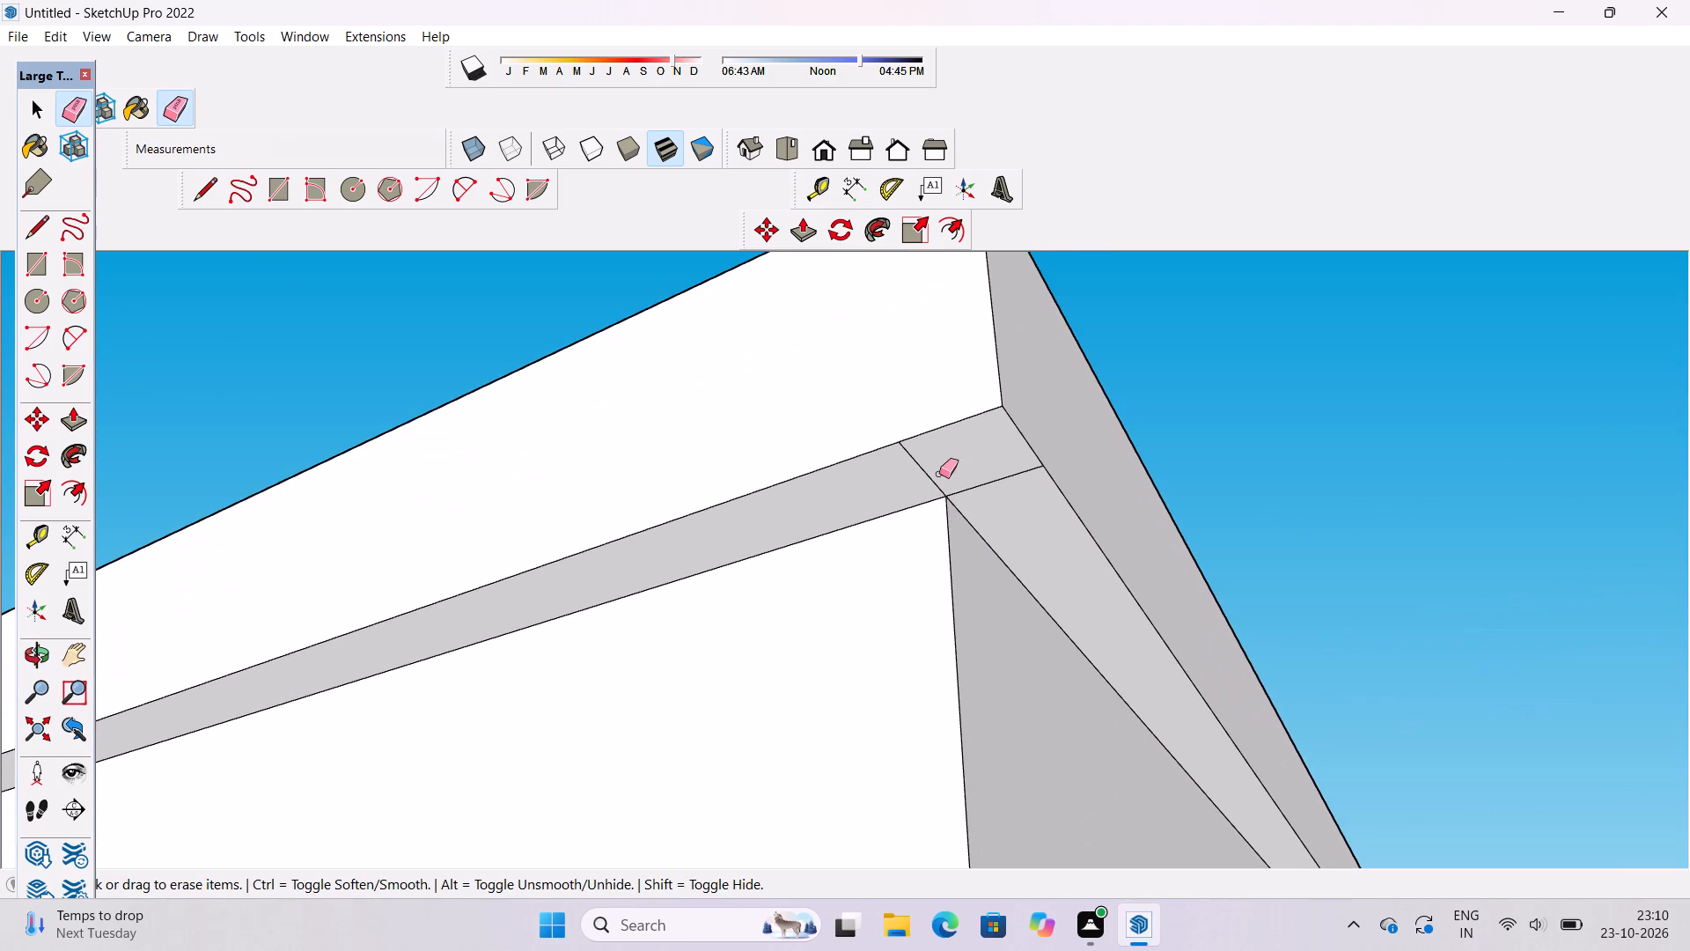
left_click_drag(935, 473, 915, 478)
left_click_drag(983, 466, 997, 496)
scroll(900, 485, "down", 5)
Examine the tower roof cap, its underside and the tower's outer side wall from below.
scroll(909, 478, "down", 5)
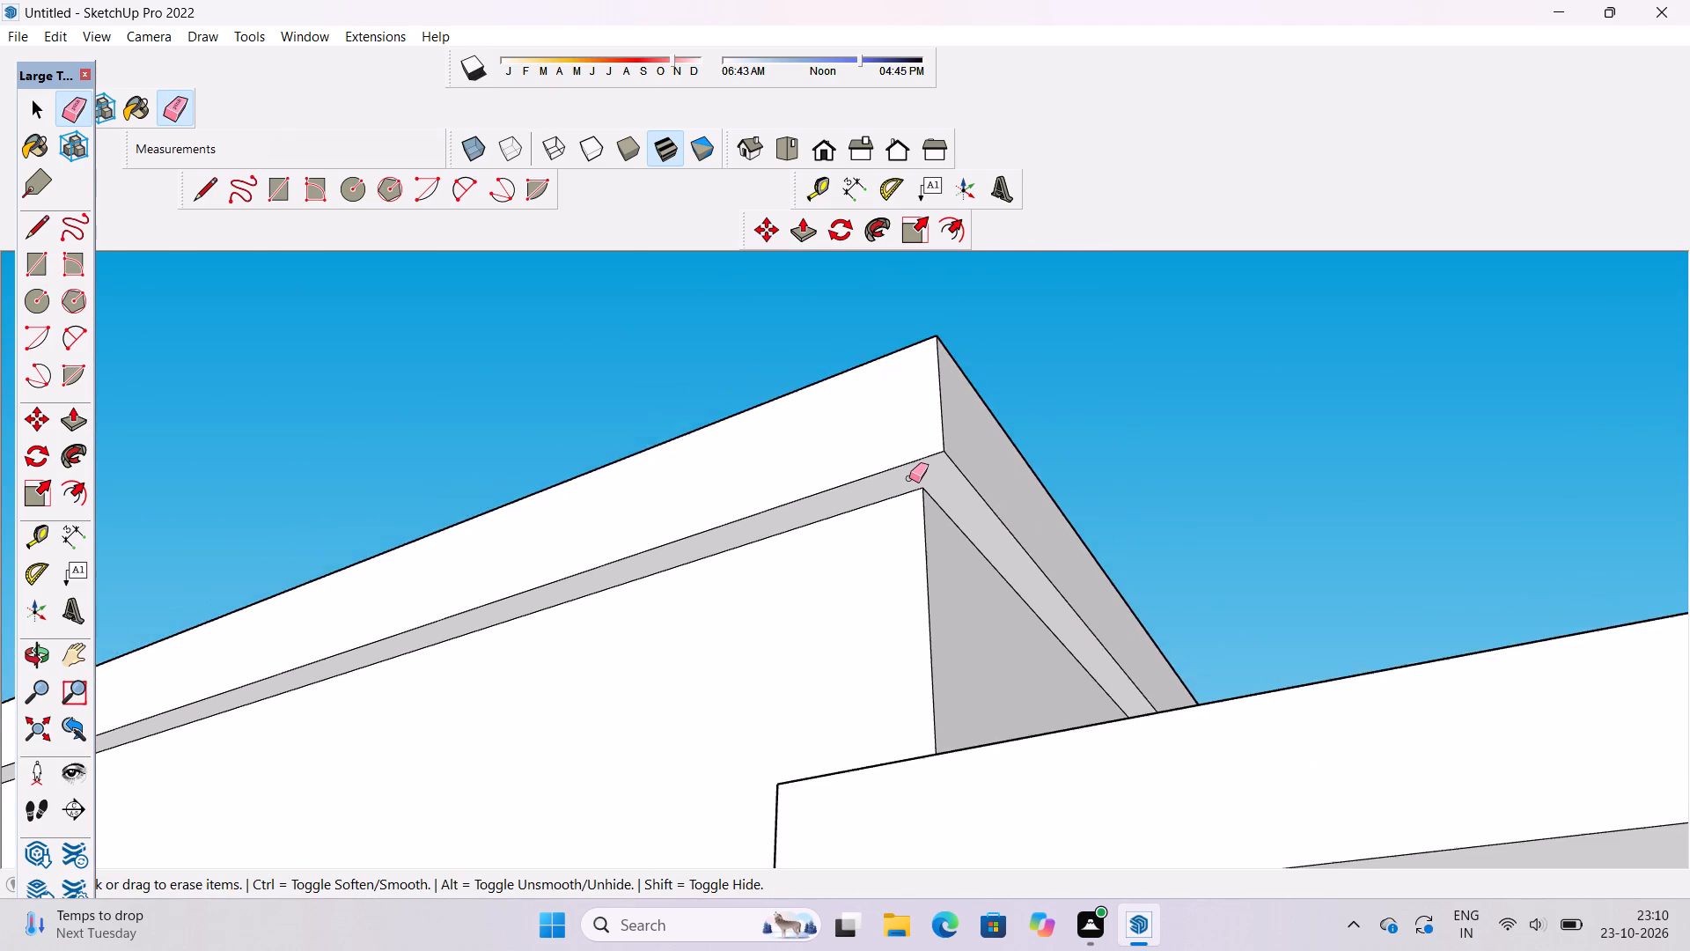
scroll(909, 478, "down", 3)
scroll(909, 478, "up", 2)
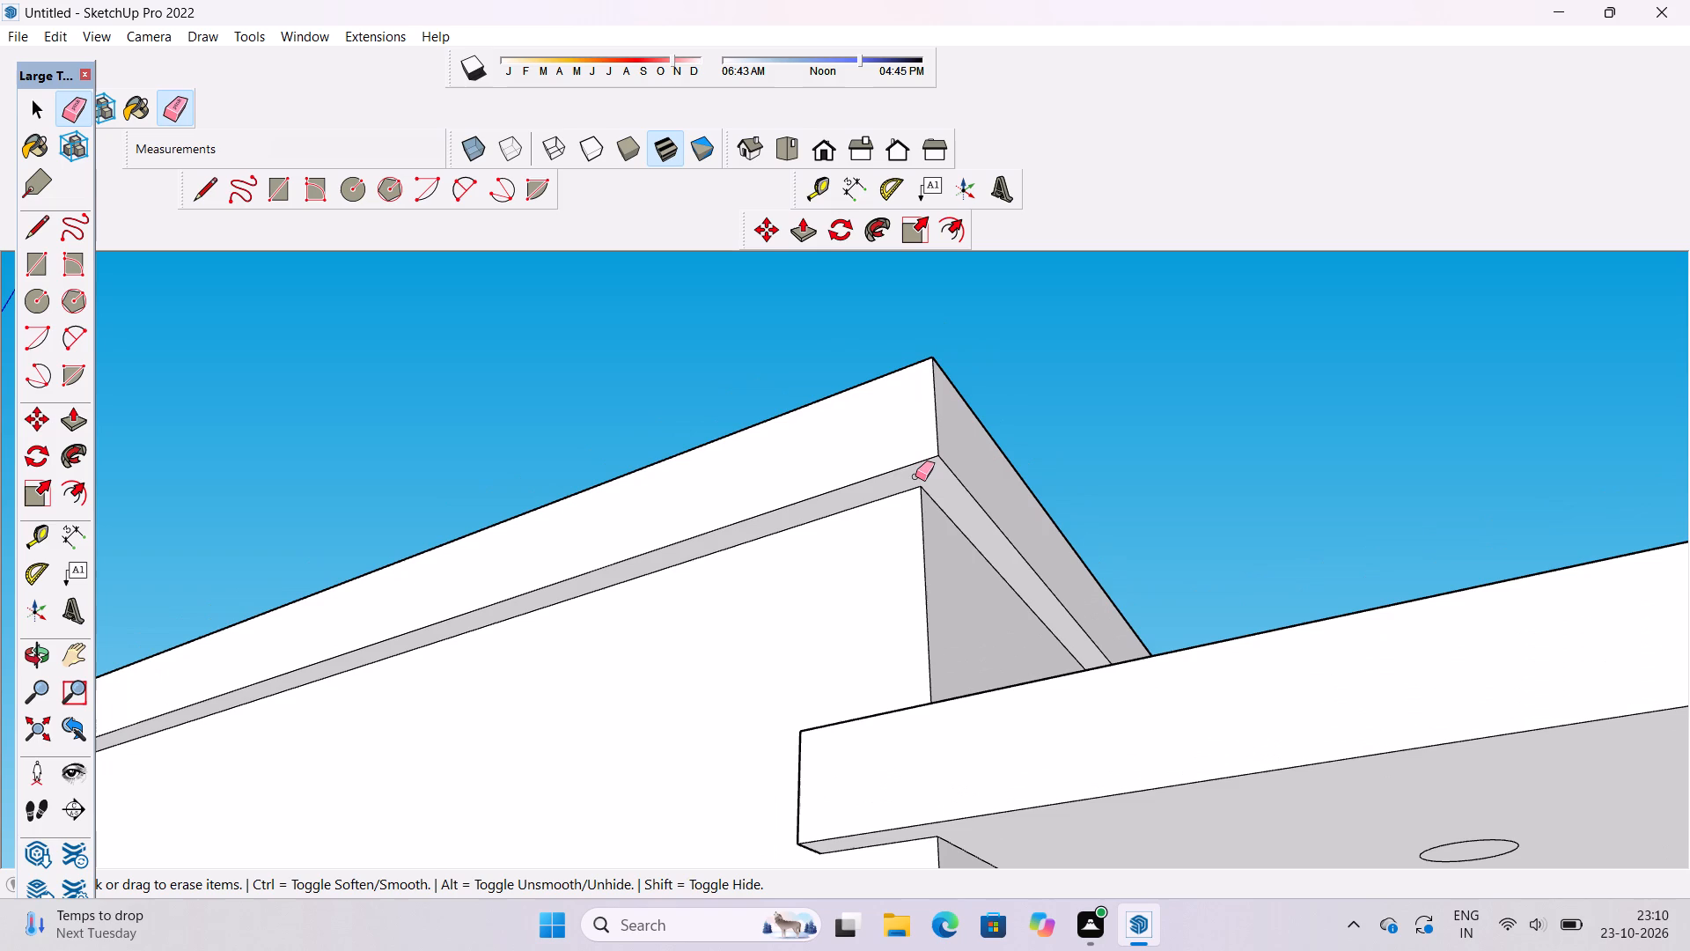
left_click_drag(41, 647, 62, 644)
scroll(1018, 415, "down", 6)
left_click(26, 652)
scroll(485, 490, "down", 5)
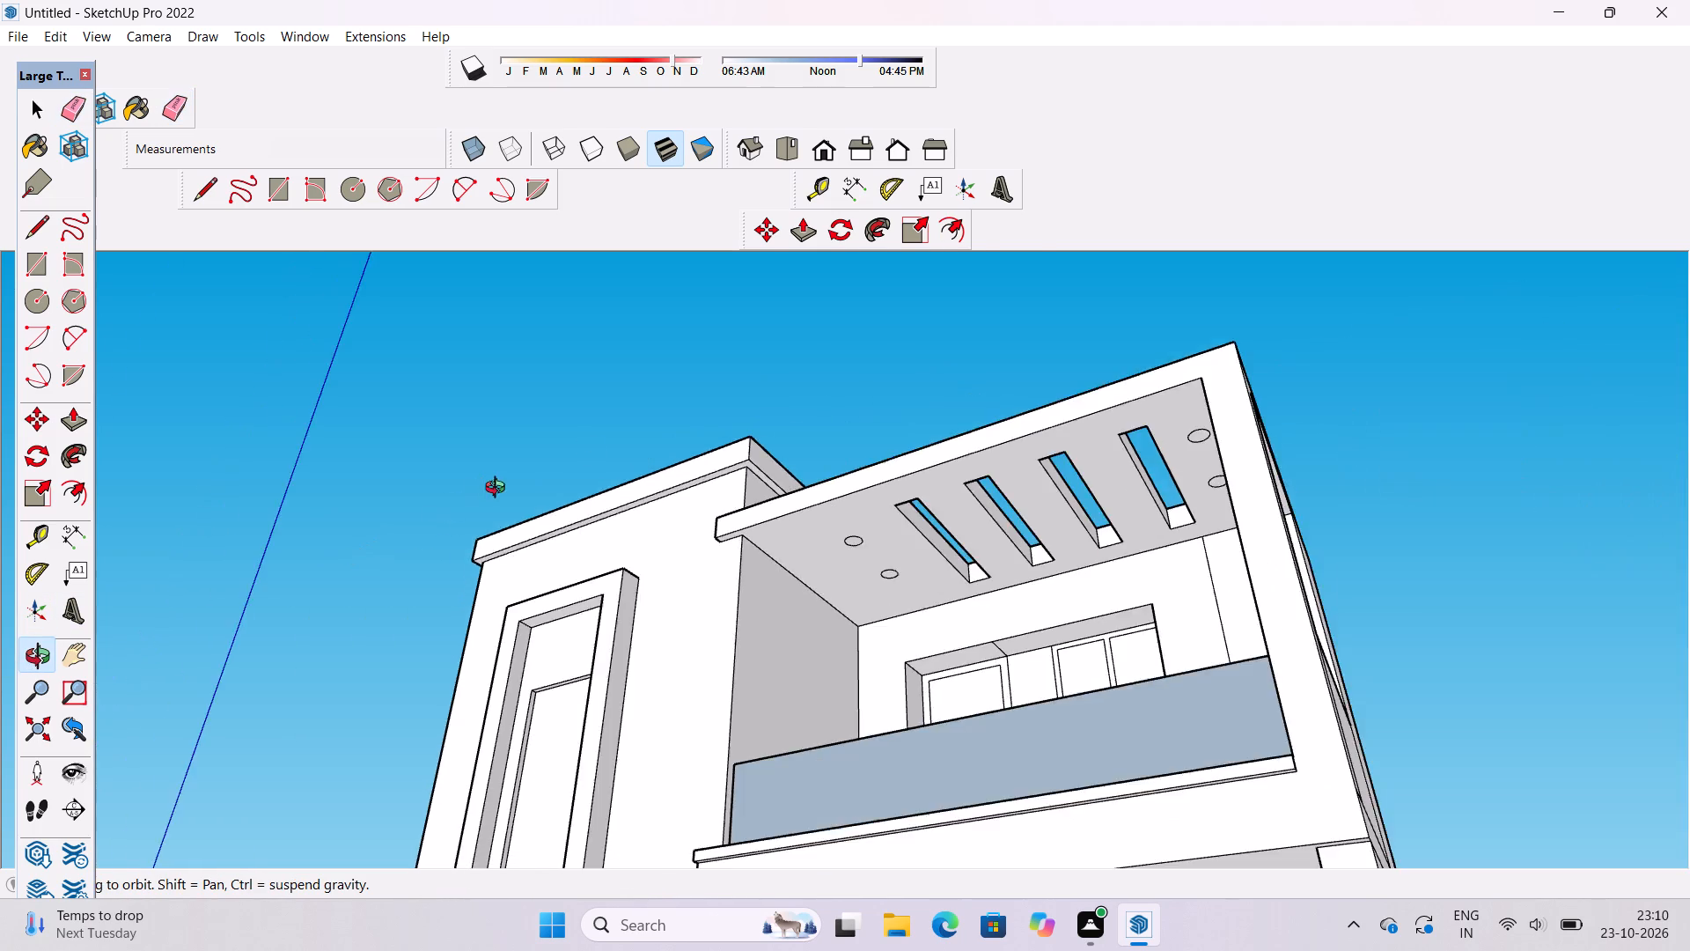
left_click_drag(622, 424, 1275, 715)
scroll(831, 587, "down", 6)
left_click_drag(714, 660, 718, 505)
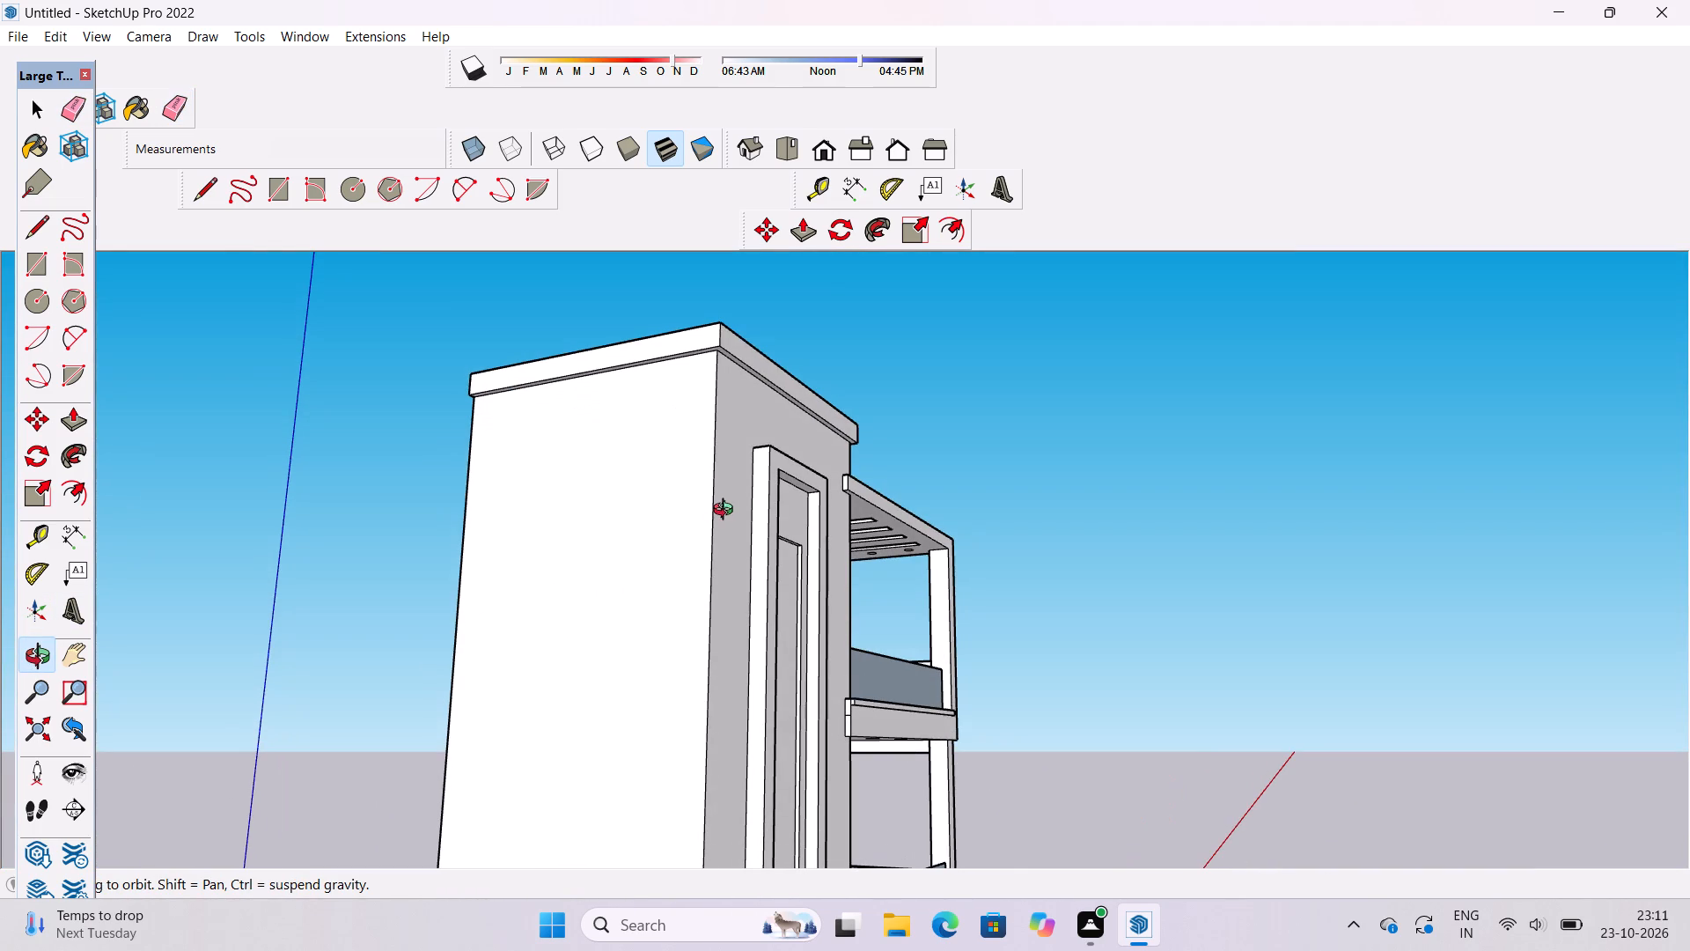
scroll(733, 512, "down", 3)
left_click_drag(748, 456, 762, 514)
left_click_drag(567, 462, 652, 607, "shift")
left_click_drag(623, 613, 693, 381)
scroll(687, 409, "up", 5)
left_click_drag(788, 452, 756, 424, "shift")
left_click_drag(871, 424, 768, 455)
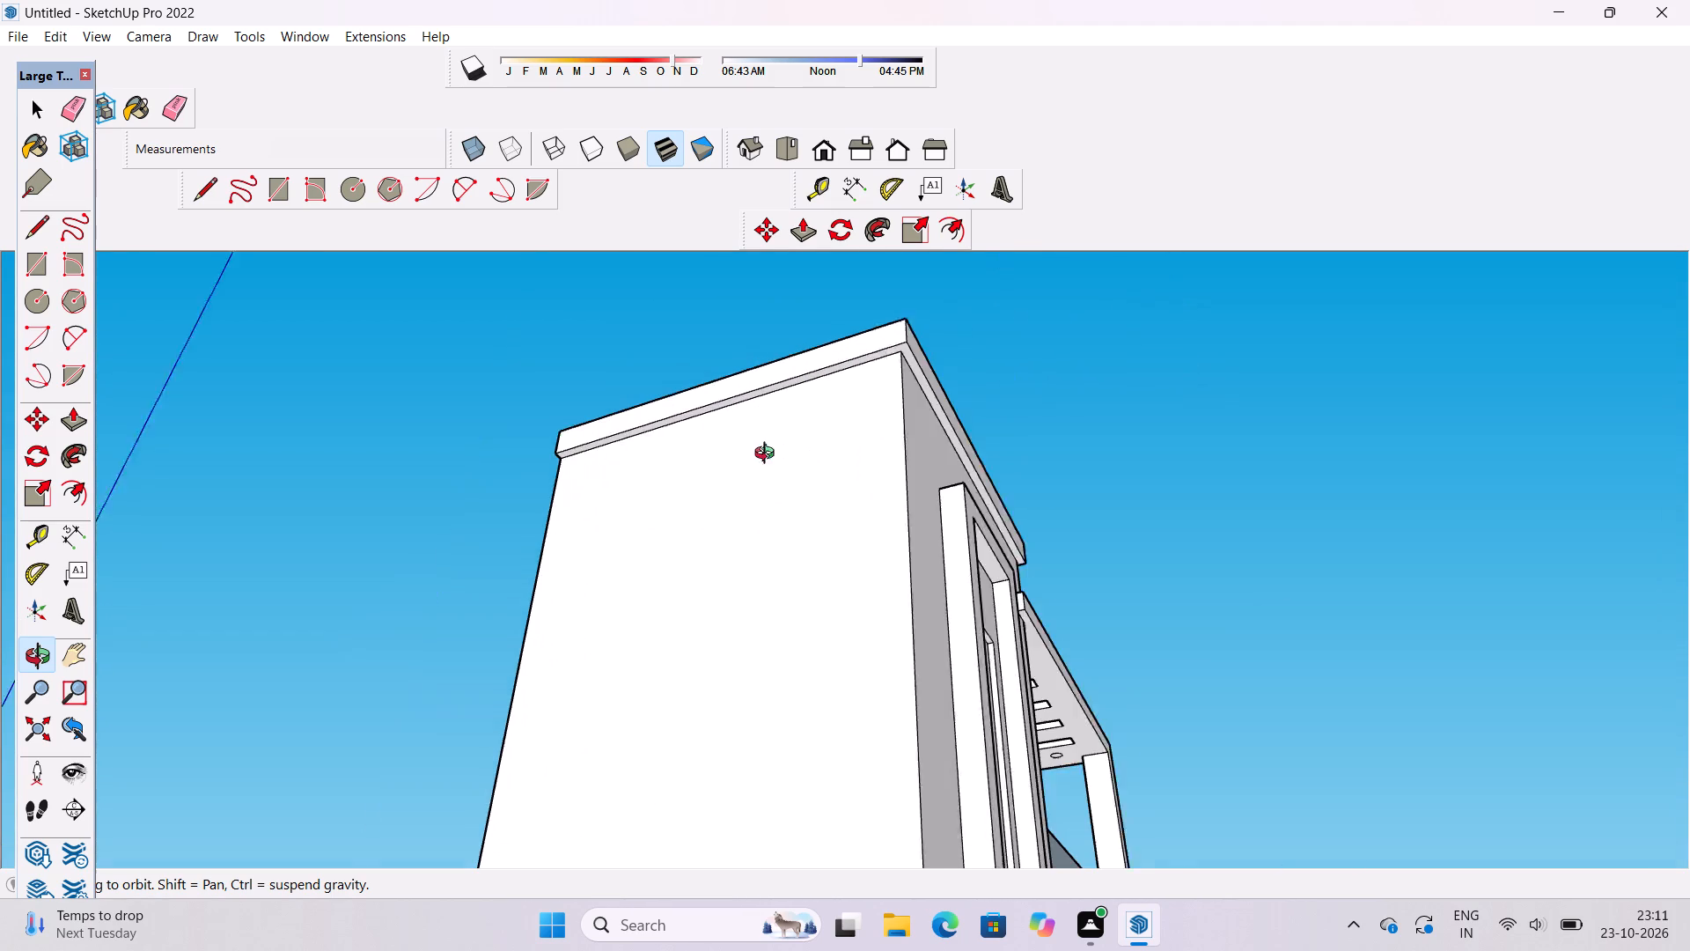
left_click_drag(768, 455, 757, 462)
left_click_drag(755, 469, 758, 459, "shift")
scroll(768, 459, "down", 3)
left_click_drag(806, 457, 770, 512)
left_click_drag(765, 517, 790, 472, "shift")
left_click_drag(790, 472, 753, 505)
scroll(752, 498, "down", 1)
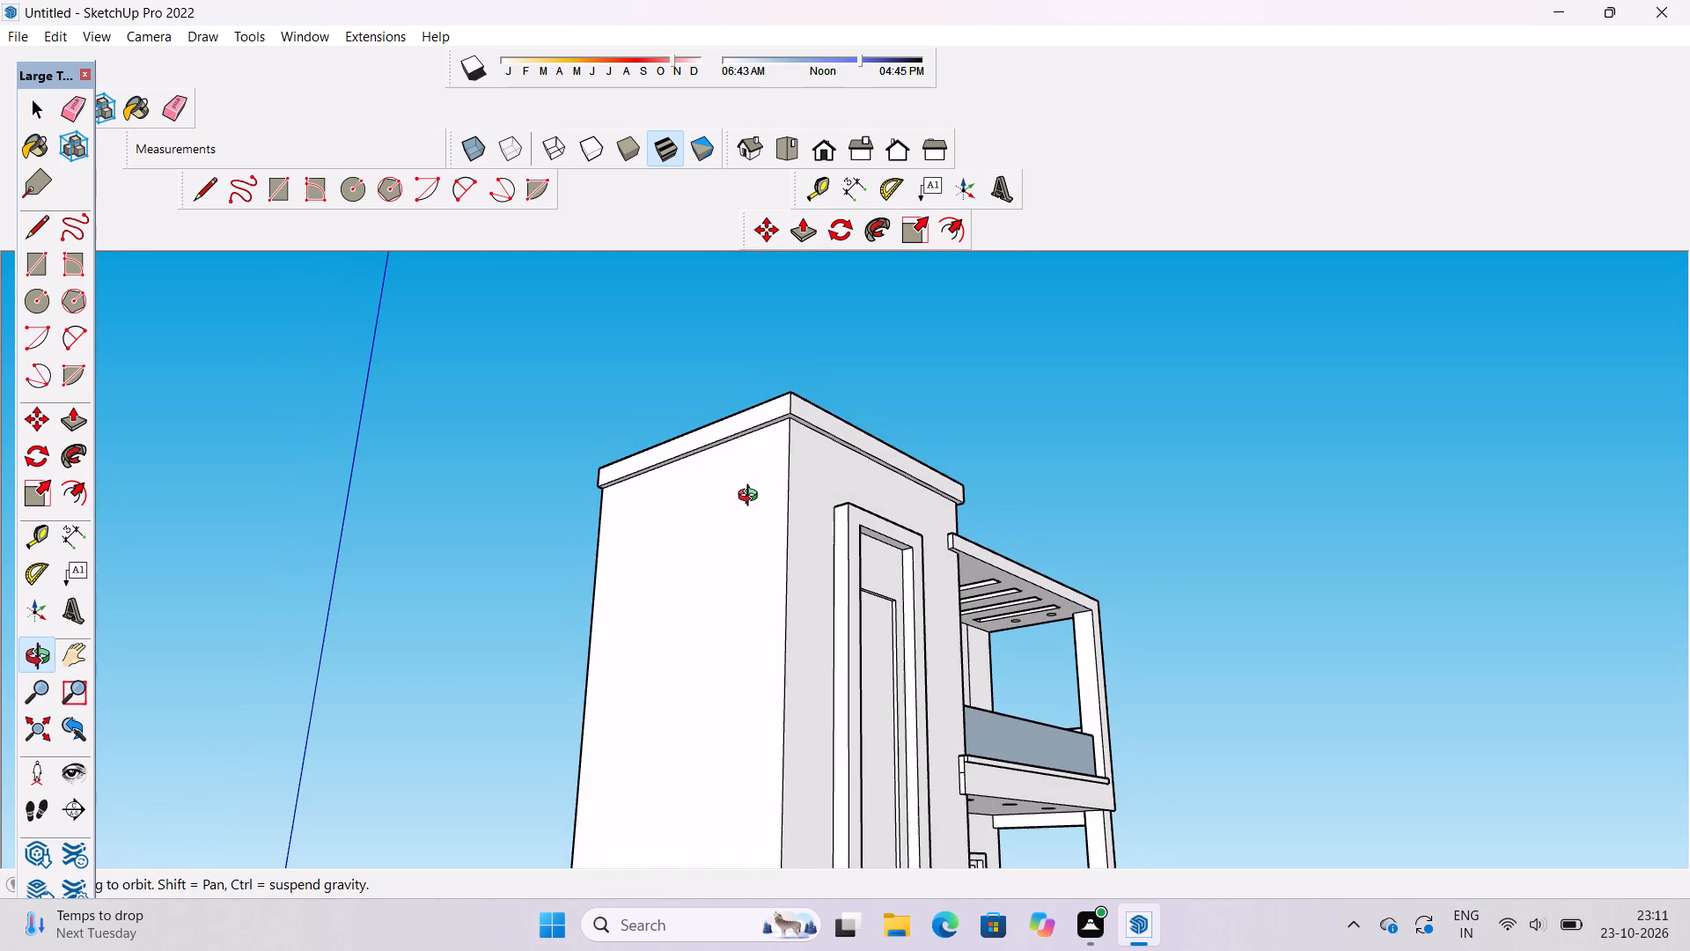
scroll(752, 498, "down", 2)
left_click_drag(797, 417, 760, 461)
scroll(765, 420, "down", 2)
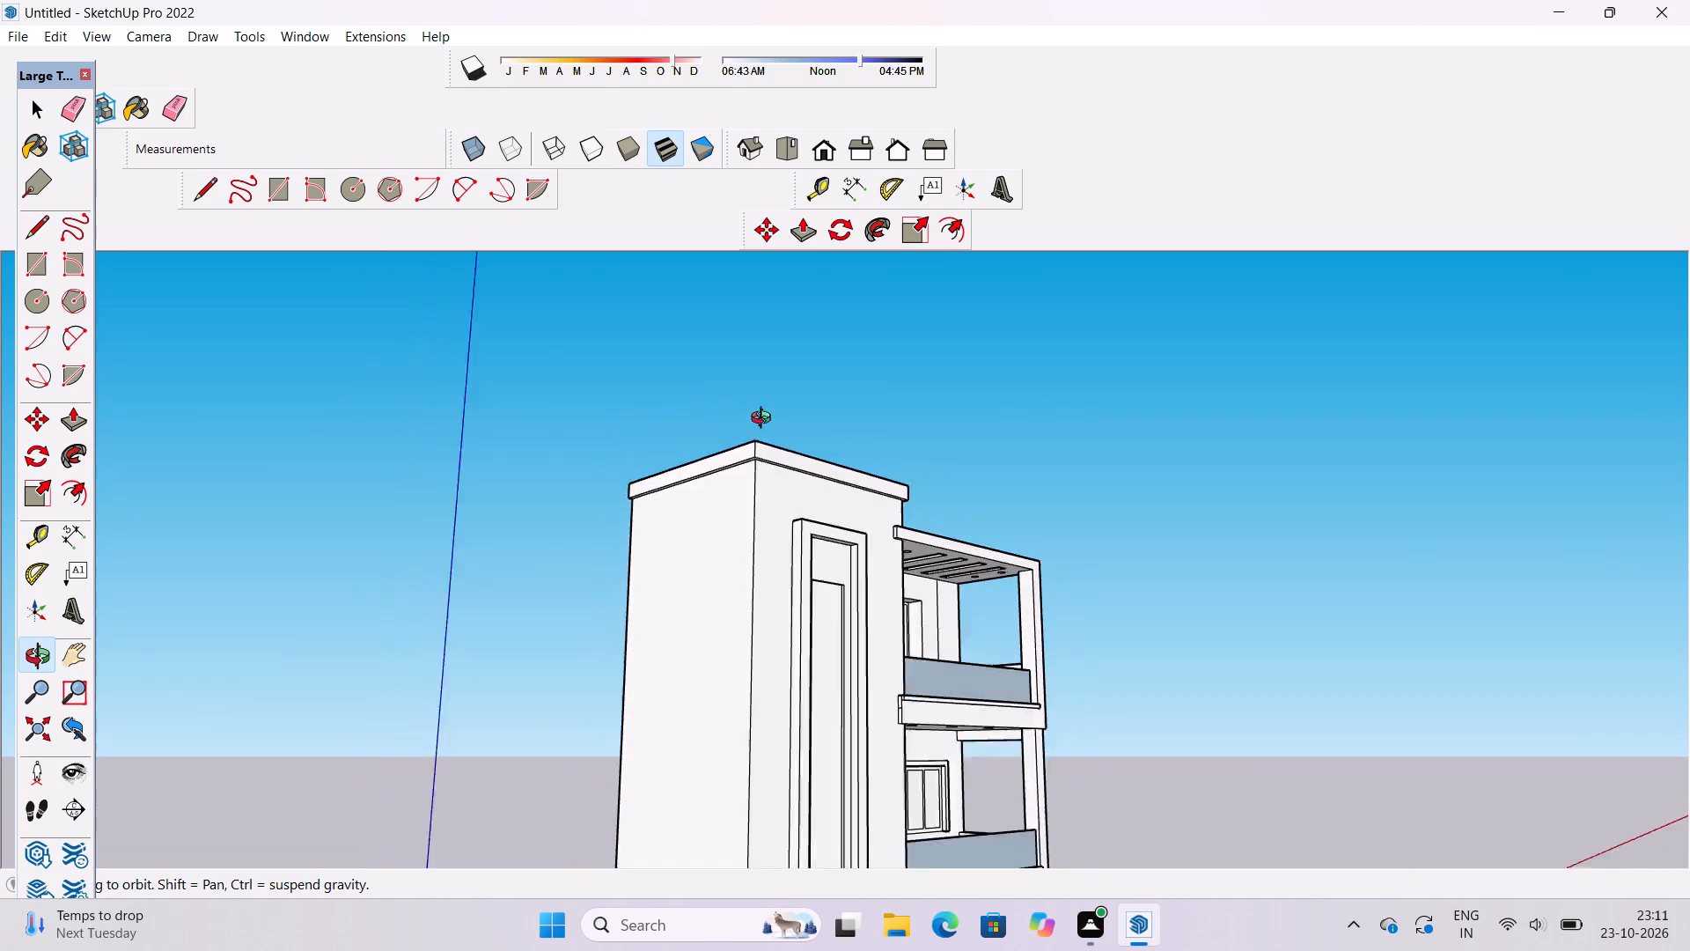
Examine the building's front facade from the tower roof cap down to the ground-floor porch and the tower base.
scroll(765, 420, "down", 5)
left_click_drag(926, 509, 819, 566)
left_click_drag(830, 616, 847, 494, "shift")
left_click_drag(863, 579, 786, 638)
scroll(798, 609, "up", 4)
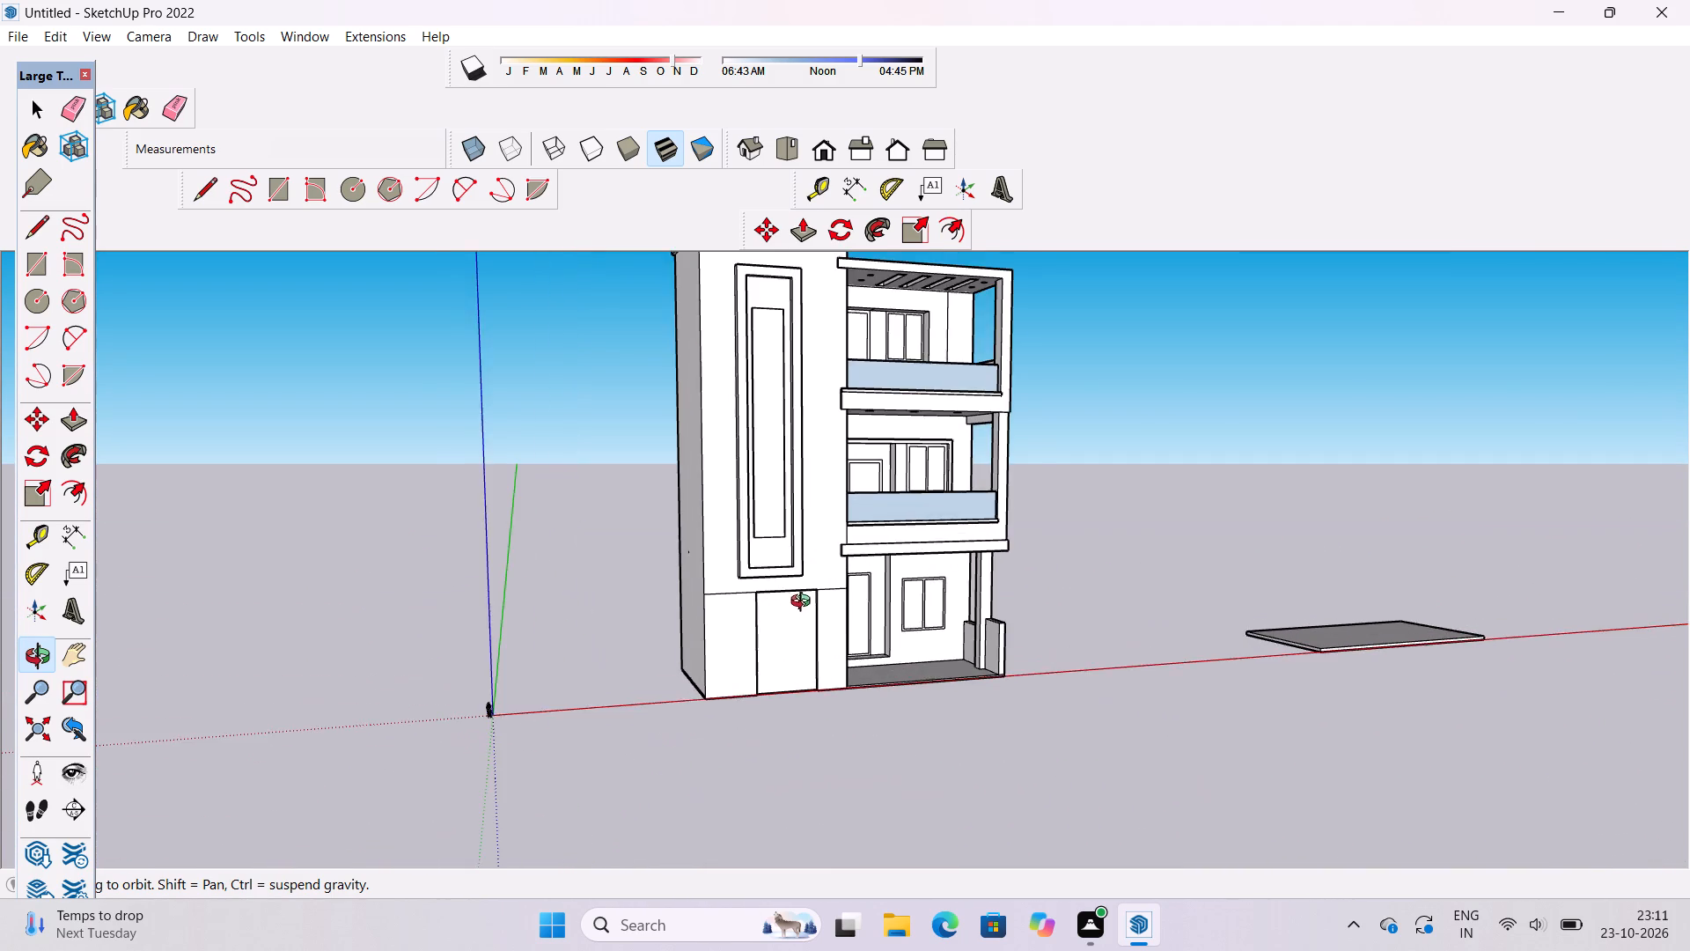
left_click_drag(812, 595, 812, 603, "shift")
left_click_drag(834, 592, 826, 624, "shift")
left_click_drag(863, 614, 716, 643)
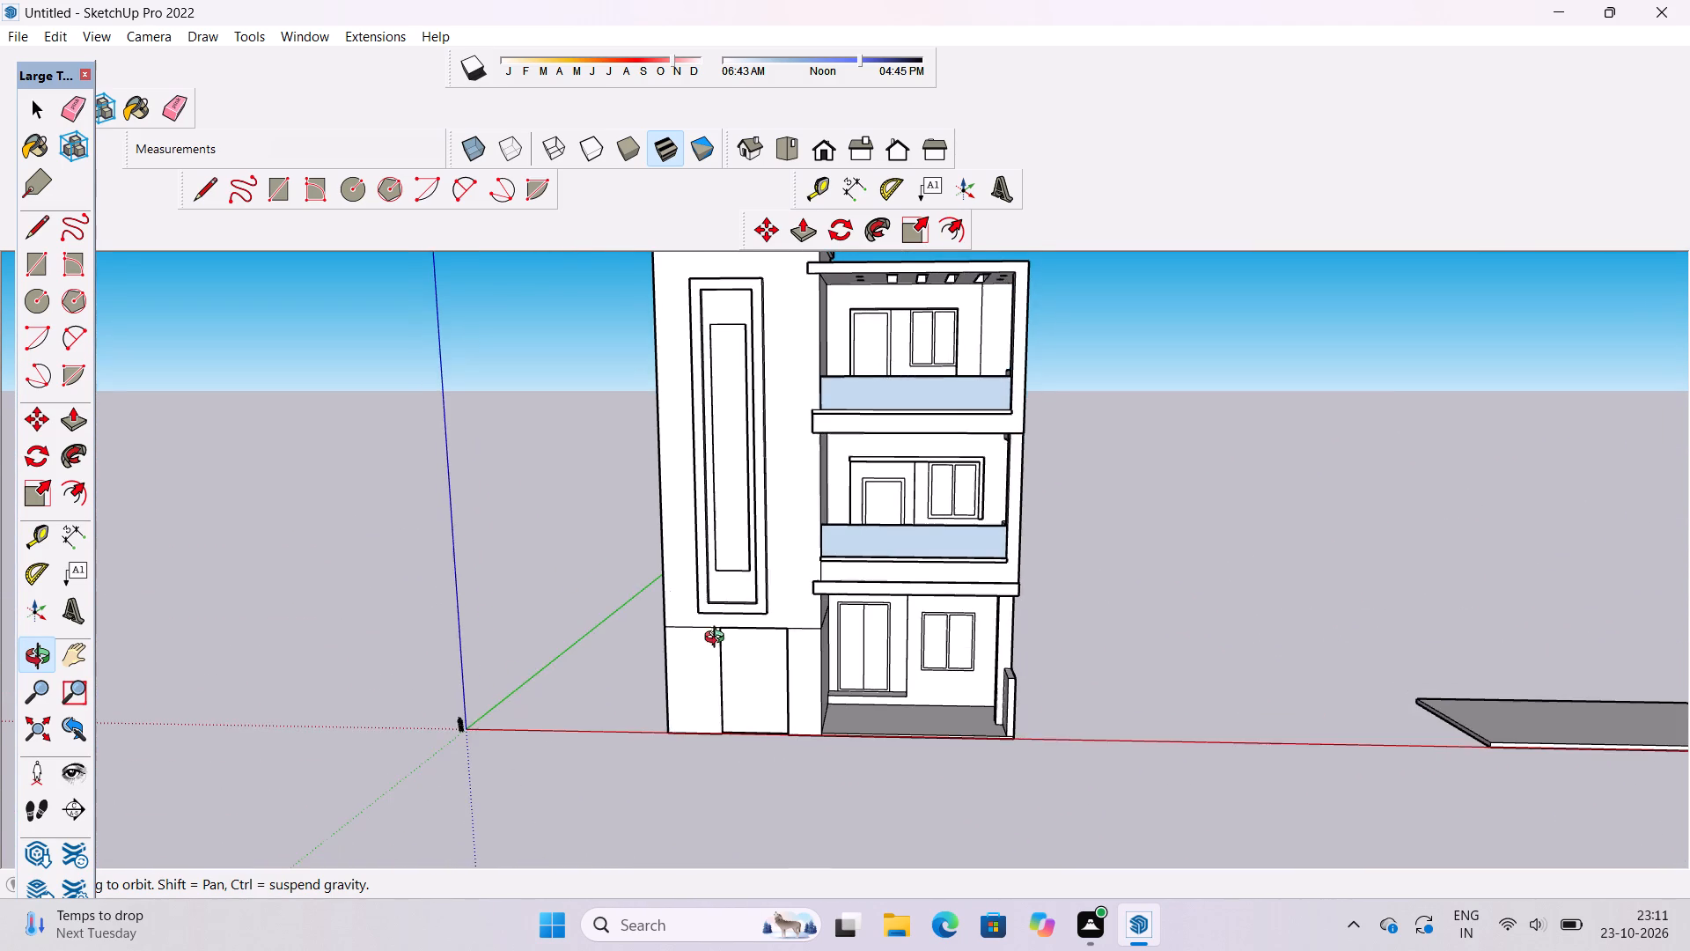
left_click_drag(797, 595, 716, 650, "shift")
left_click_drag(716, 650, 759, 669)
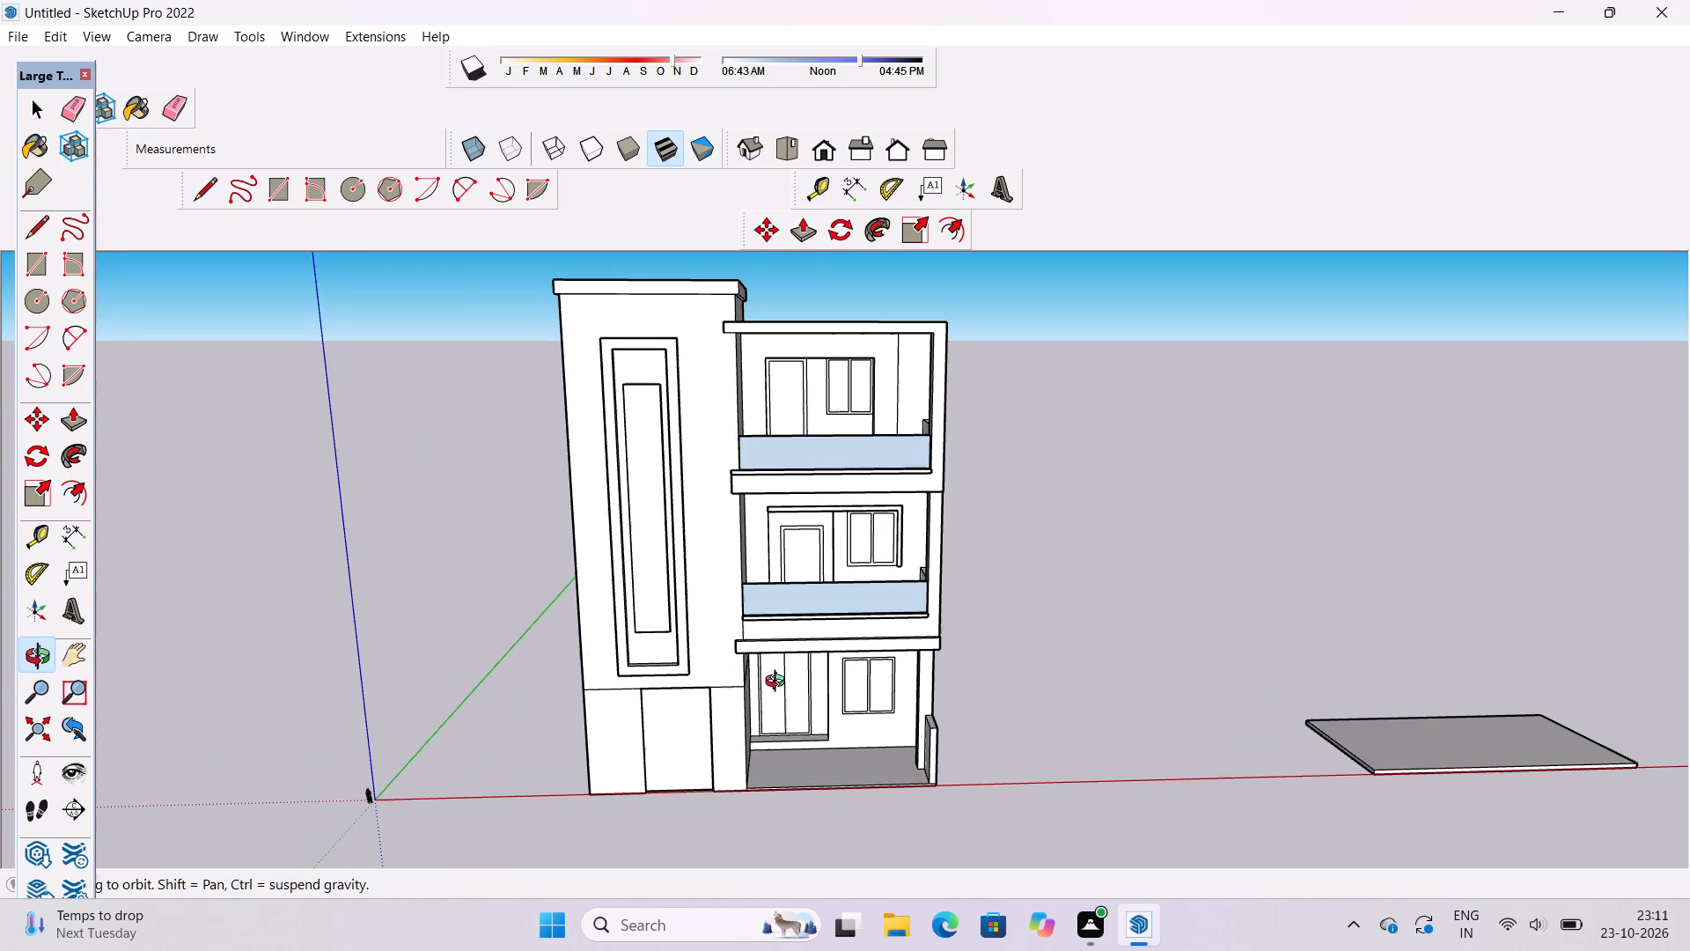
left_click_drag(805, 681, 744, 697, "shift")
left_click_drag(741, 736, 763, 693, "shift")
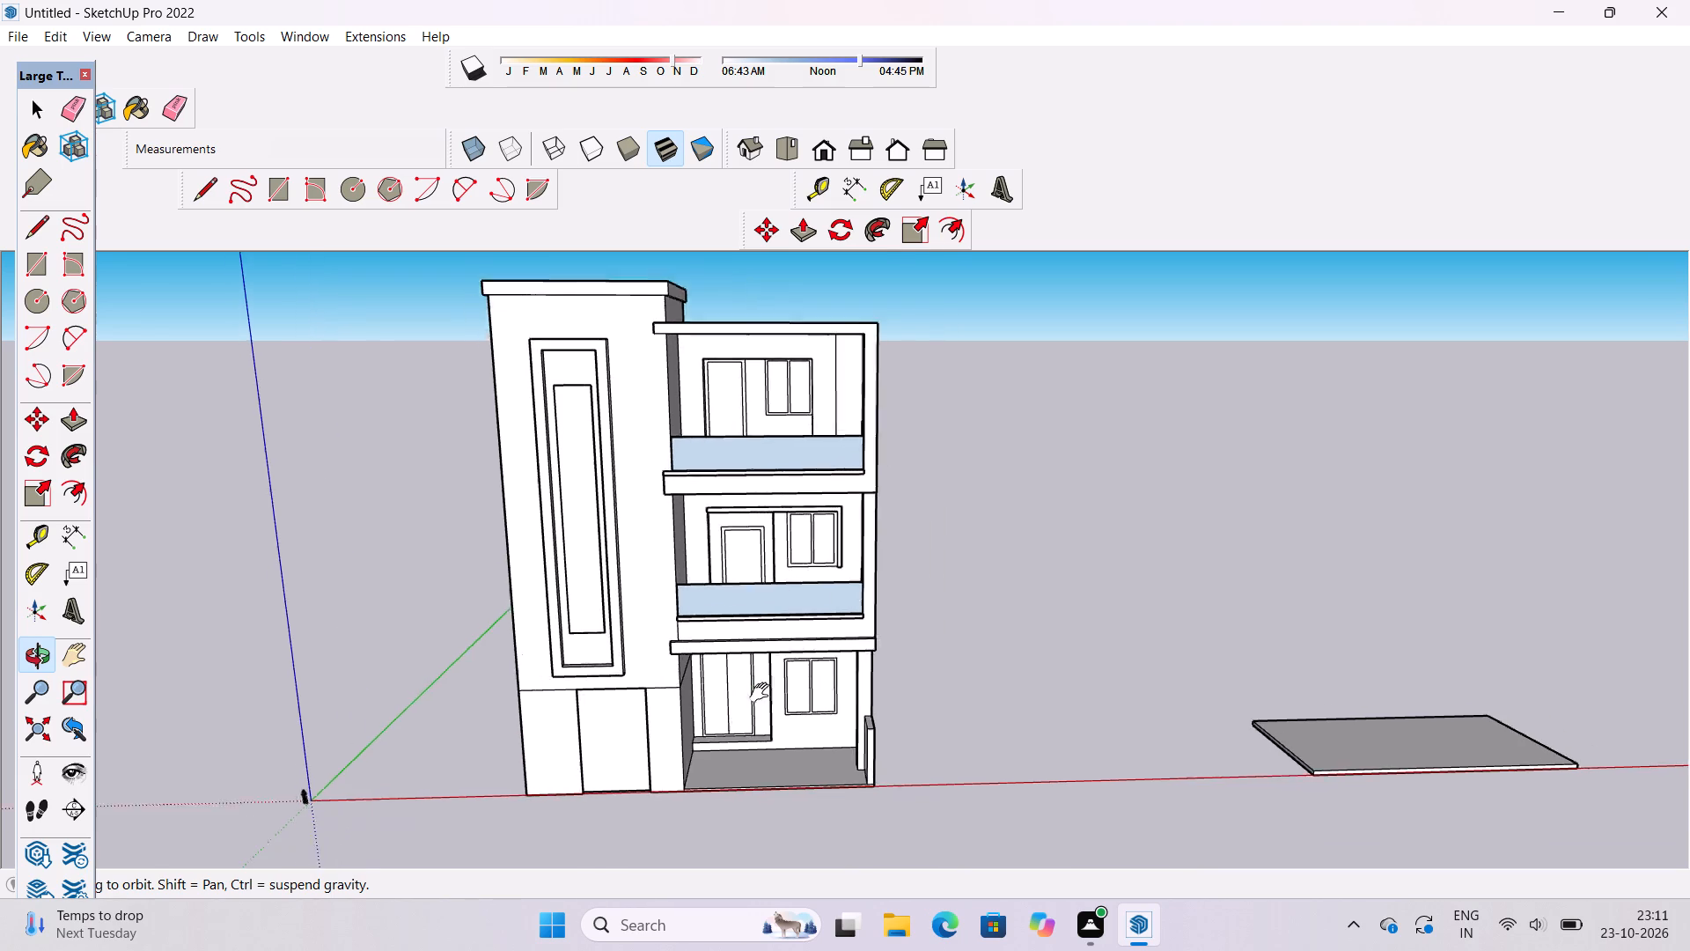
left_click_drag(763, 693, 777, 675, "shift")
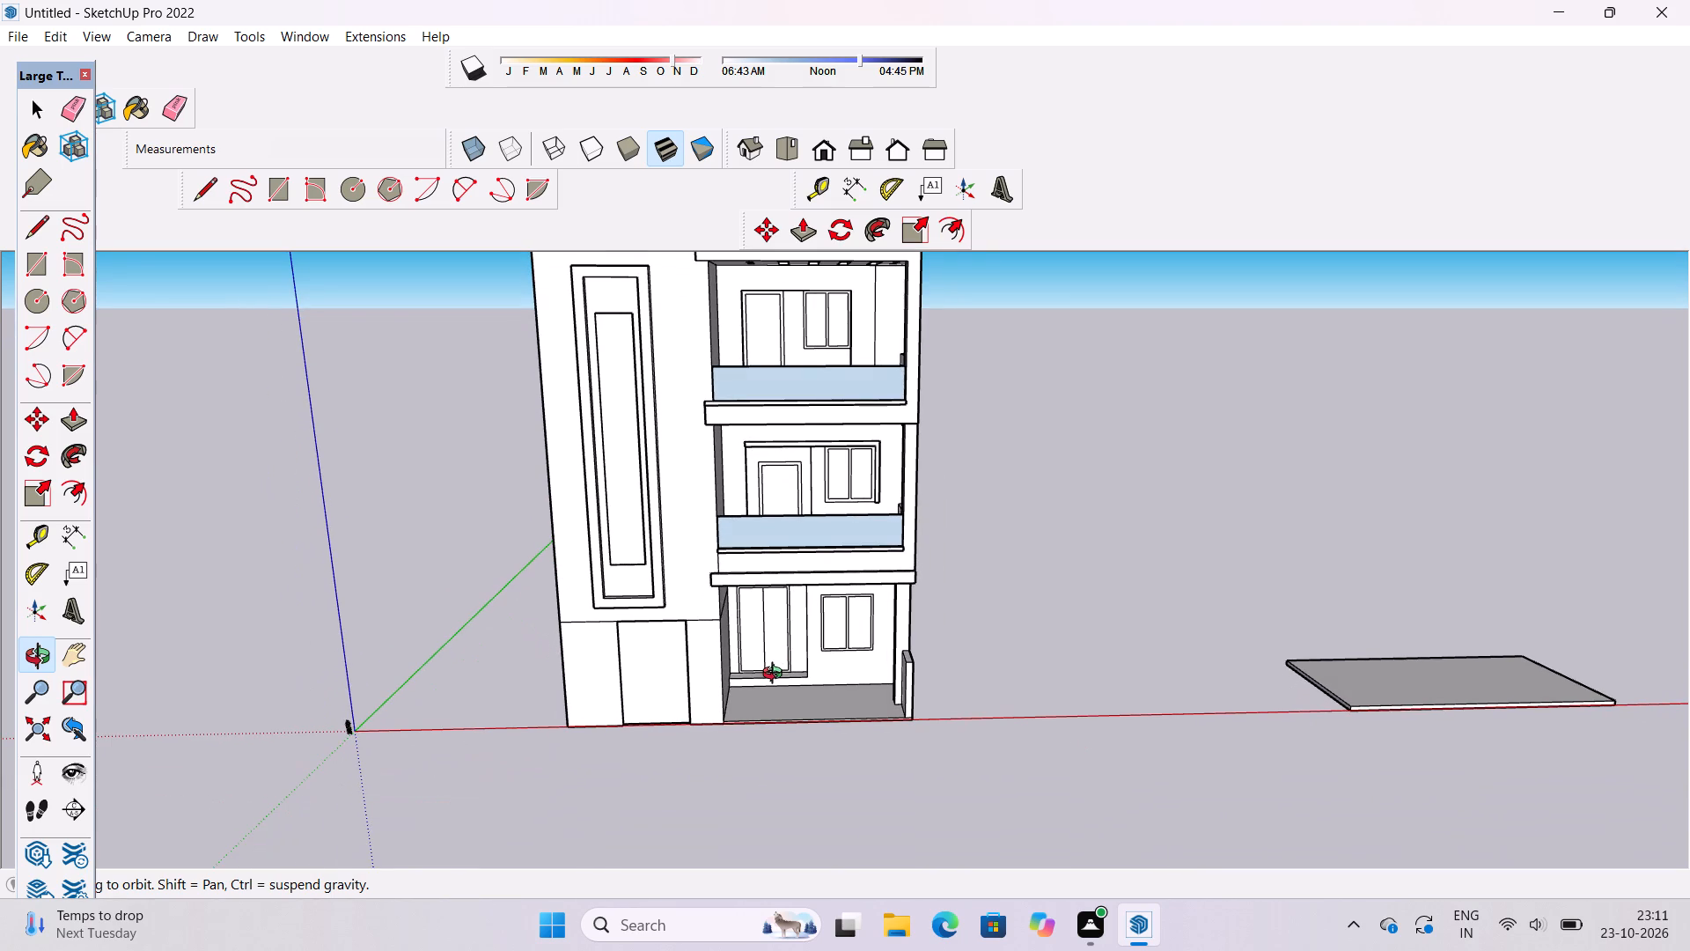
scroll(776, 675, "down", 2)
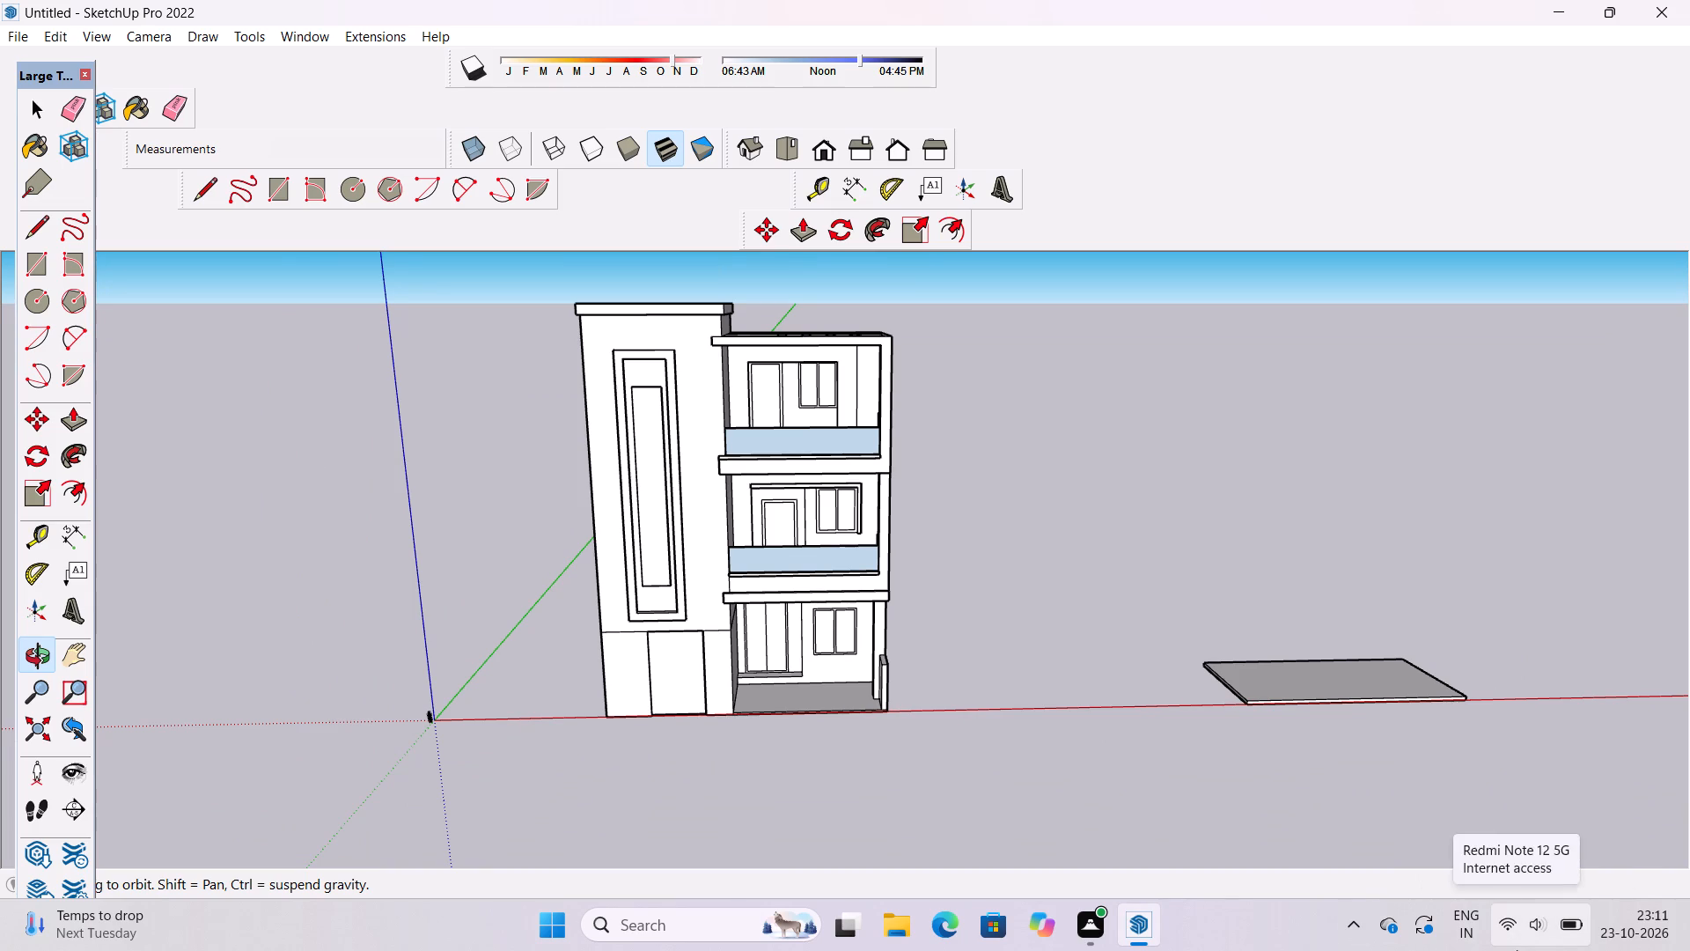
scroll(819, 654, "up", 4)
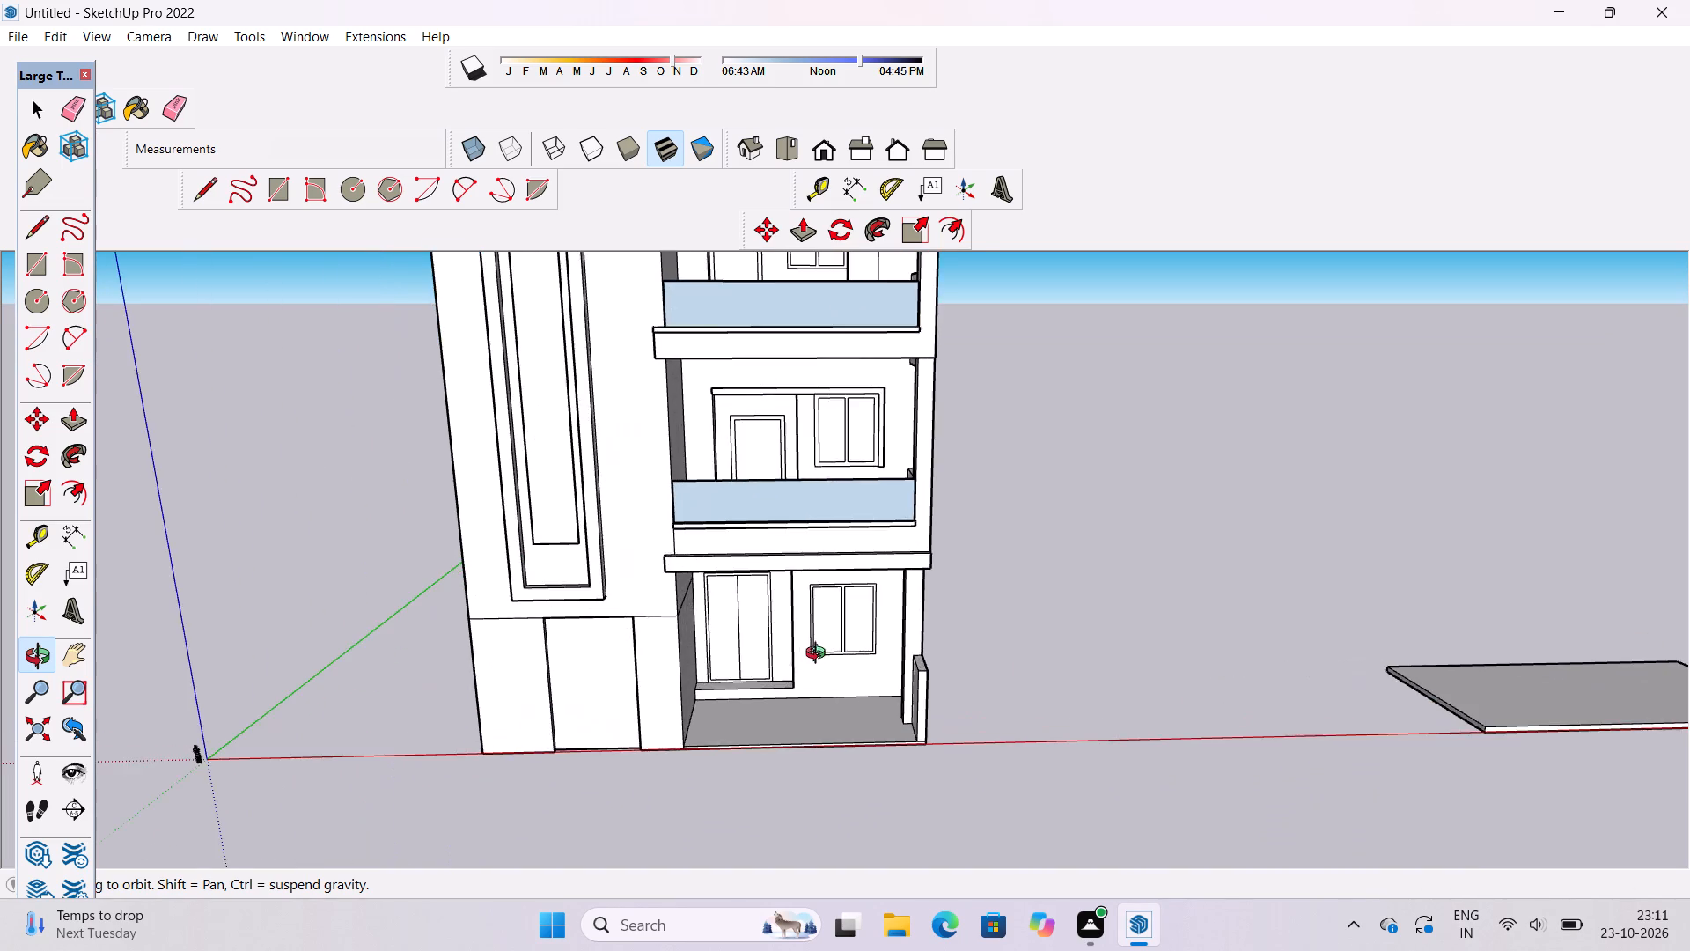
scroll(819, 655, "down", 3)
left_click_drag(690, 717, 719, 677, "shift")
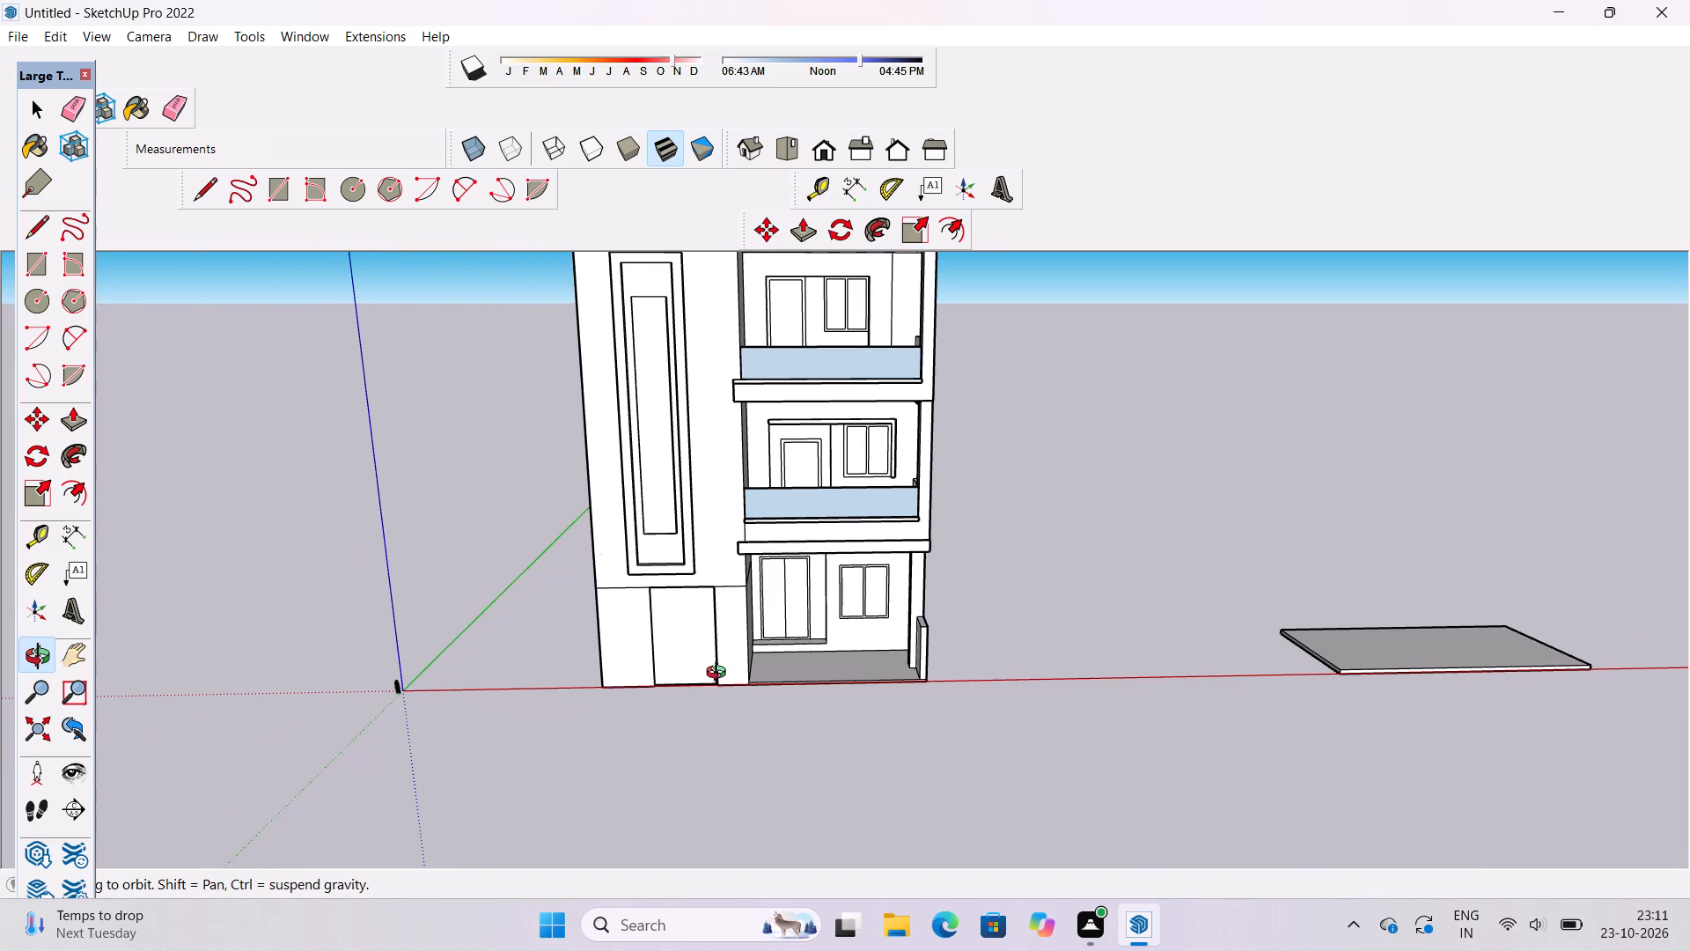
scroll(723, 676, "up", 1)
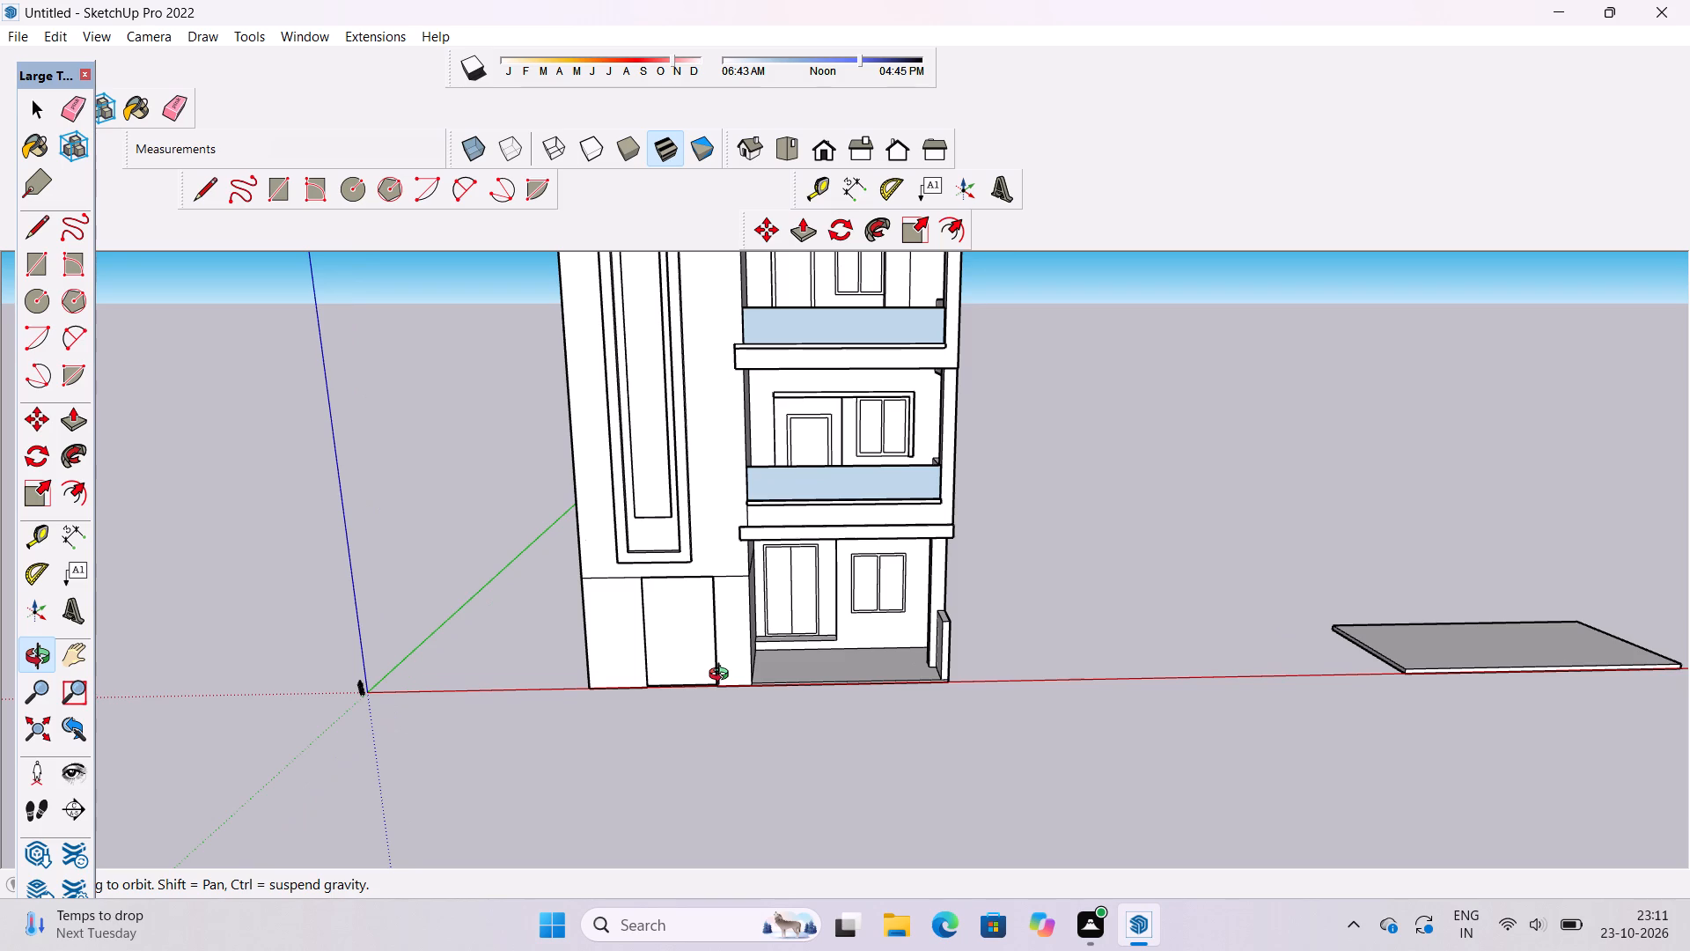
scroll(723, 676, "down", 5)
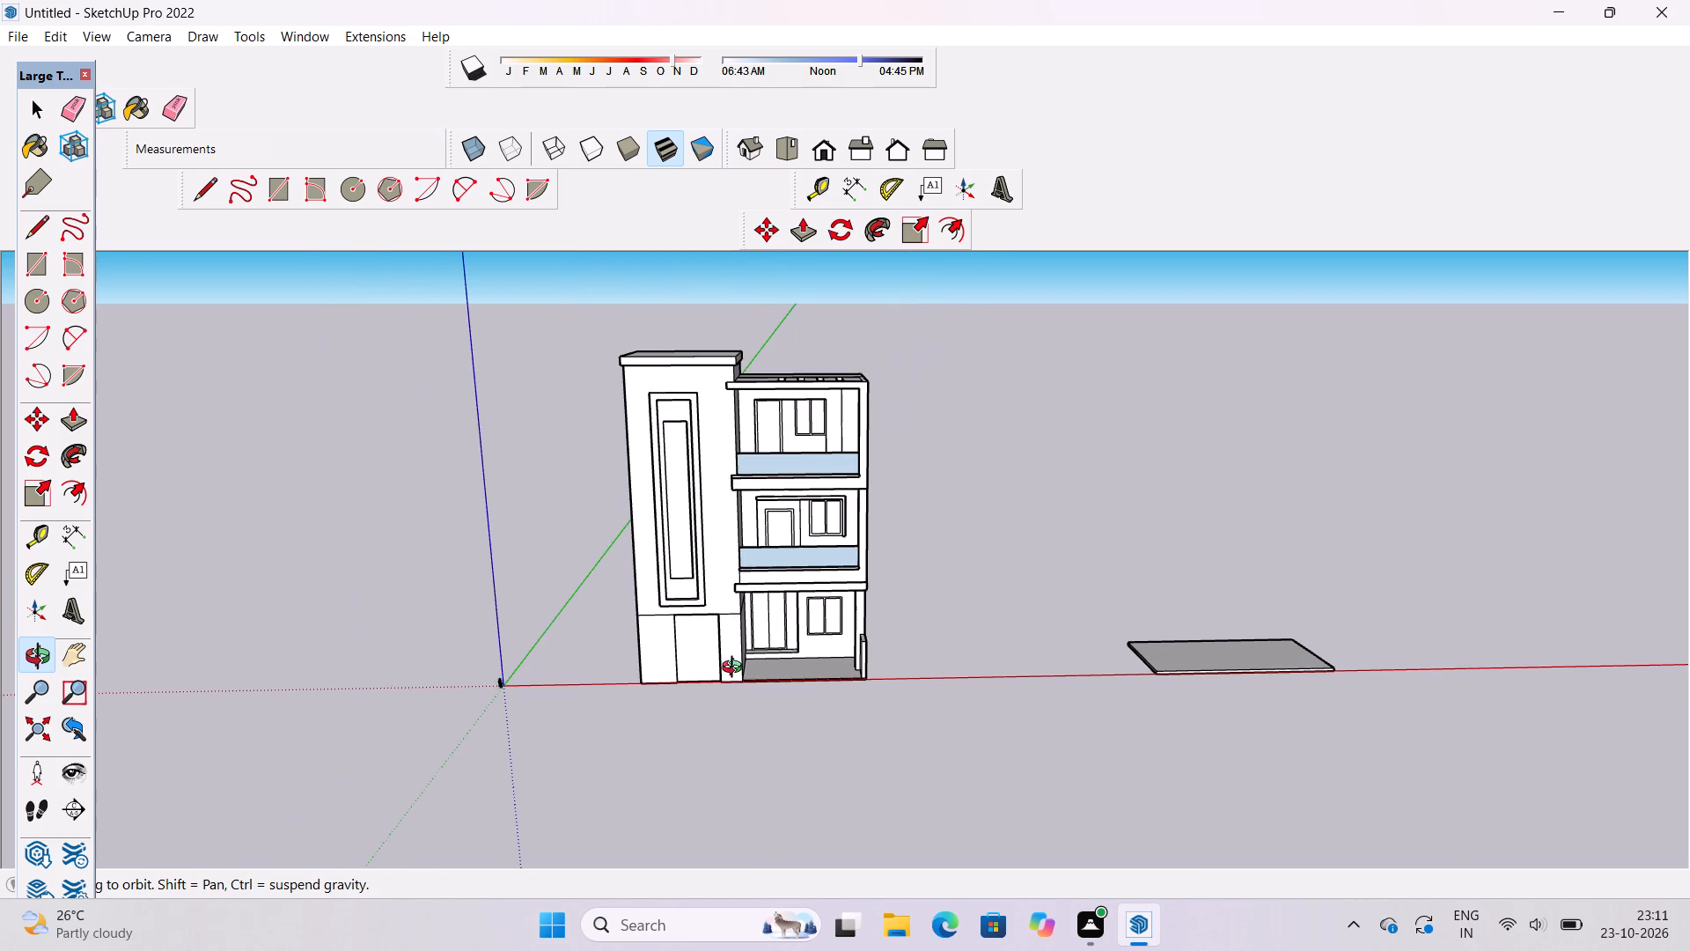
scroll(736, 669, "down", 2)
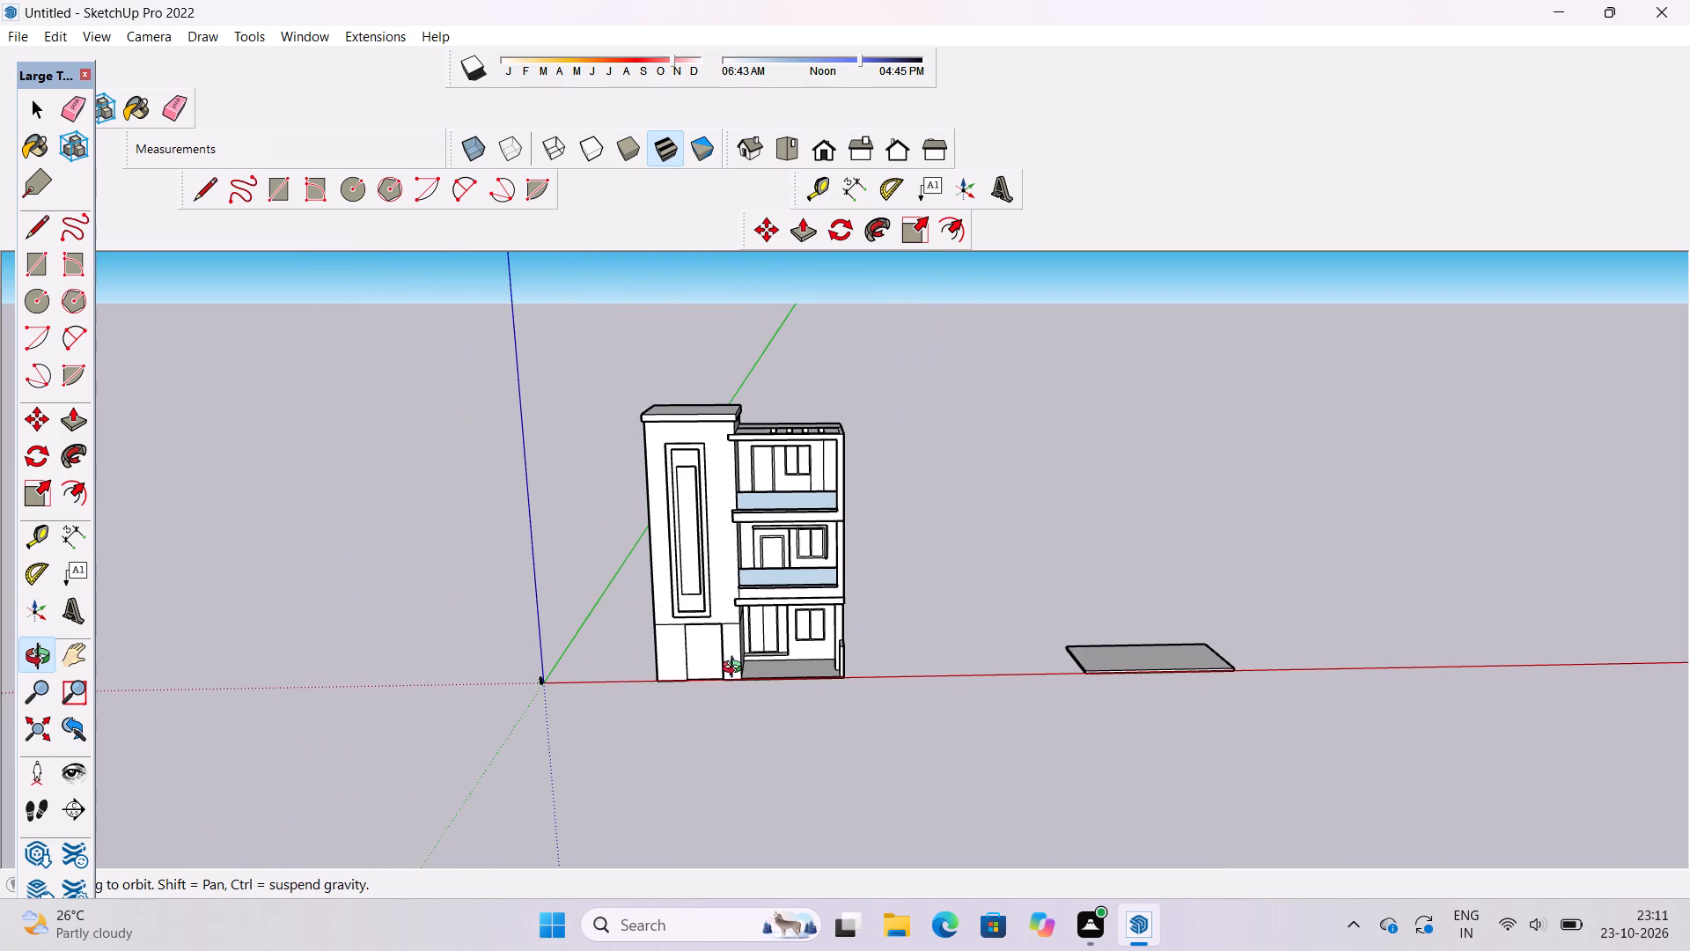
scroll(738, 669, "up", 9)
left_click_drag(756, 662, 733, 653, "shift")
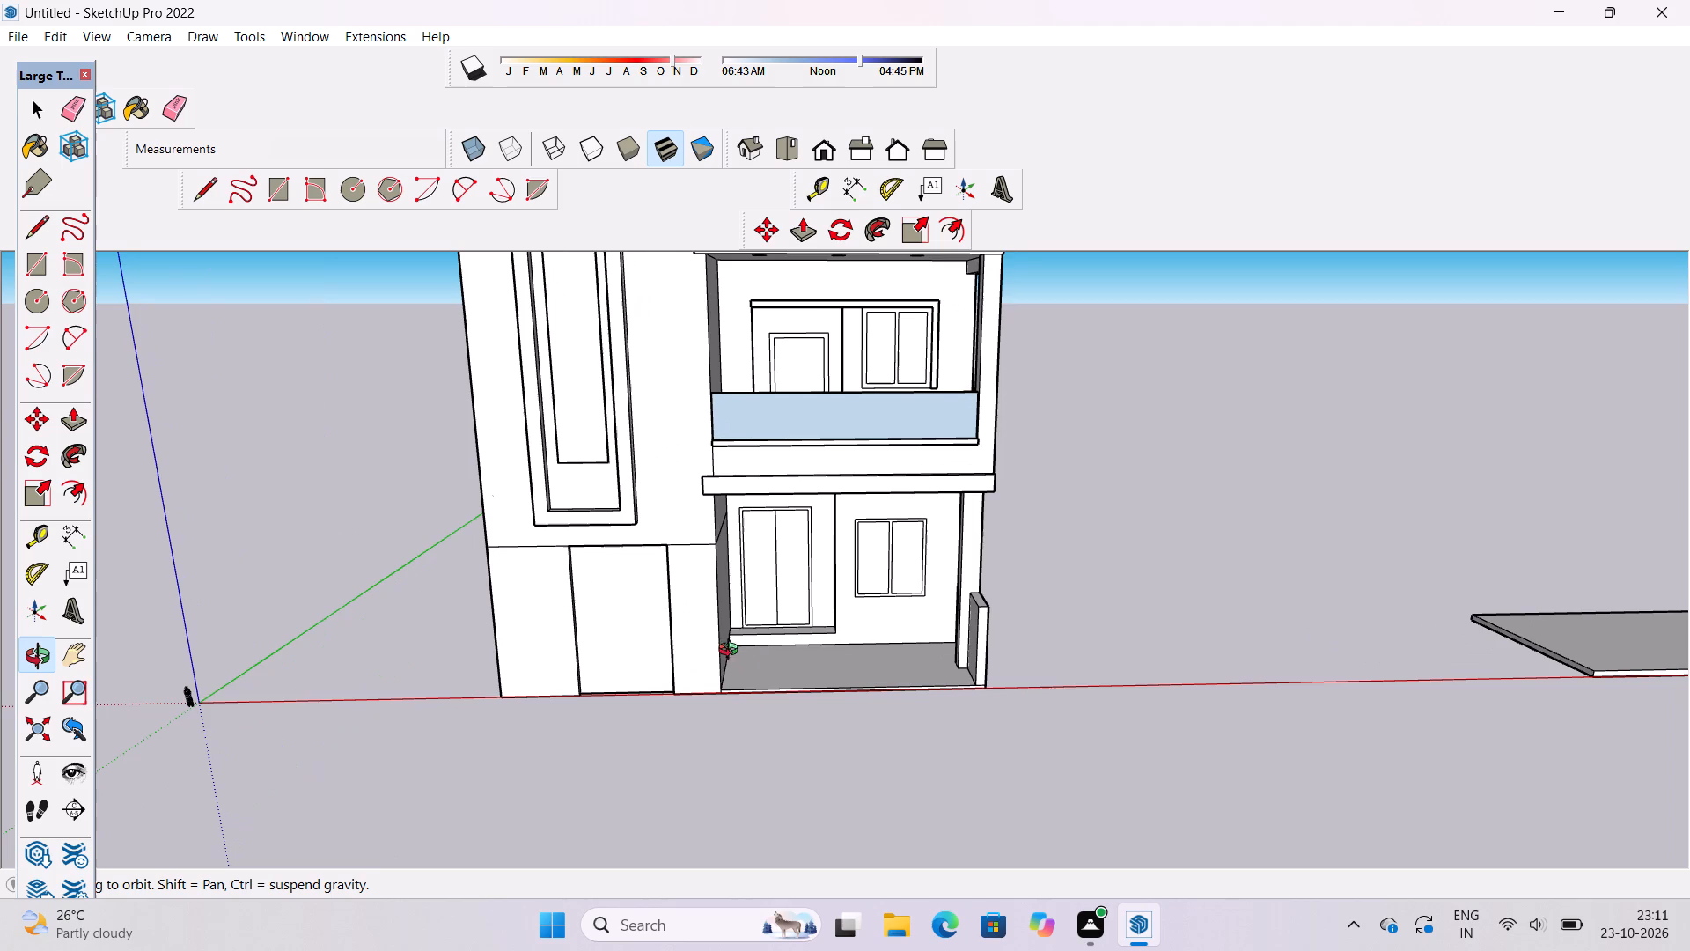
scroll(724, 655, "down", 3)
left_click_drag(722, 675, 730, 662, "shift")
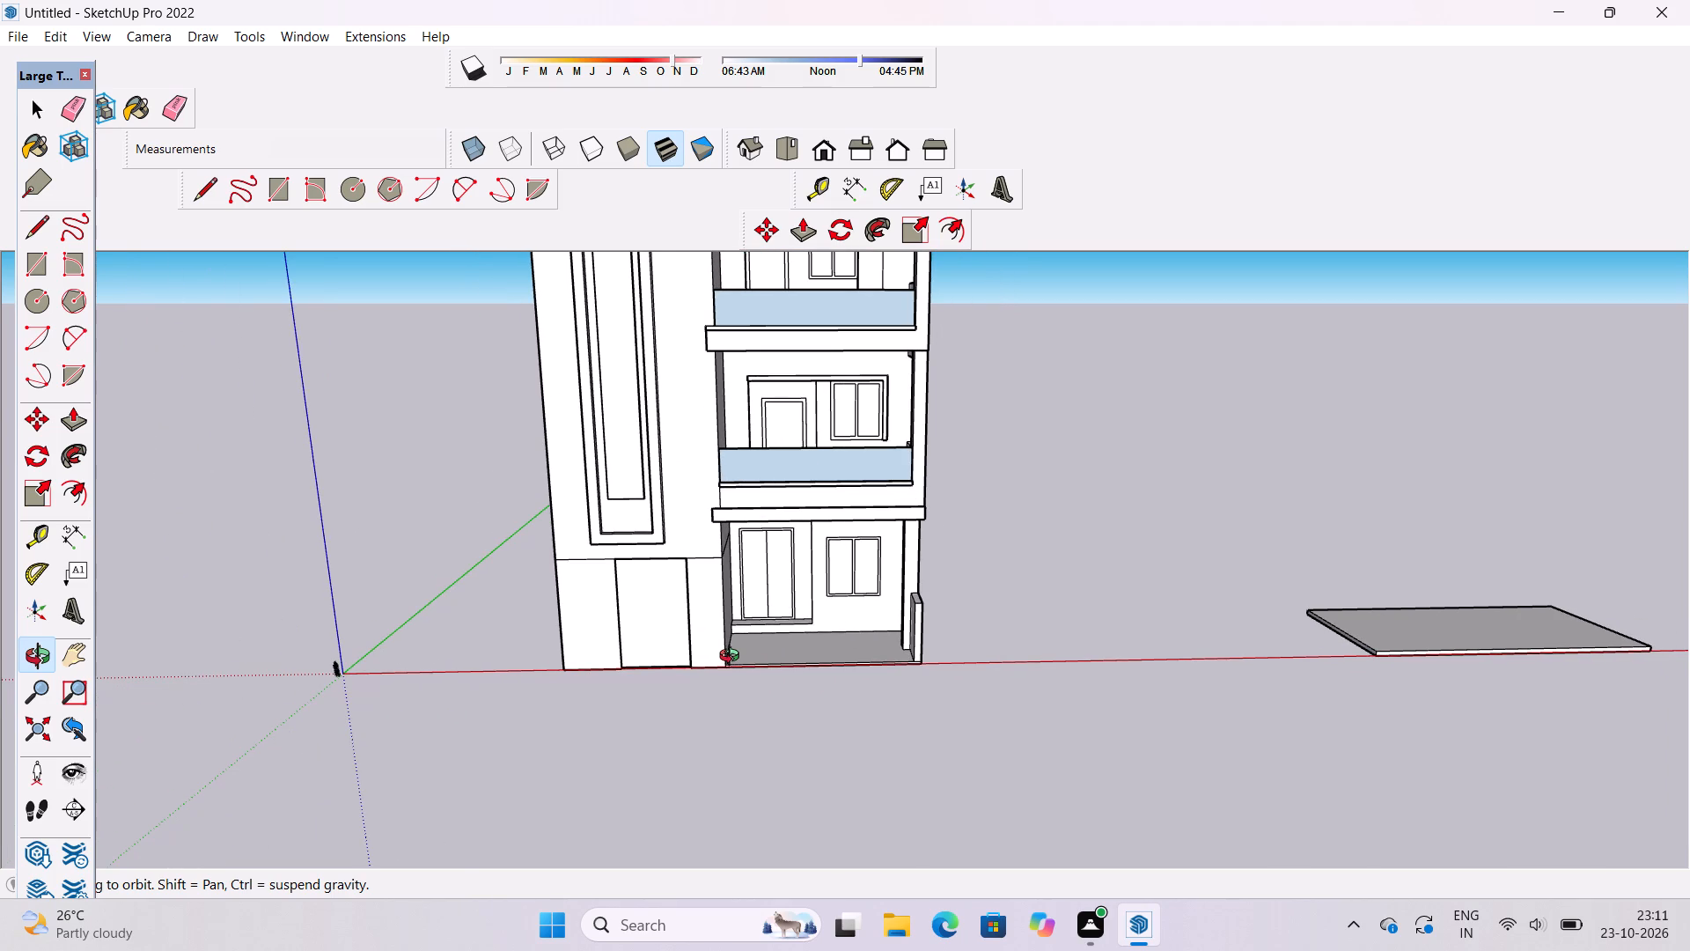
scroll(733, 658, "down", 3)
scroll(733, 658, "up", 2)
scroll(733, 658, "down", 1)
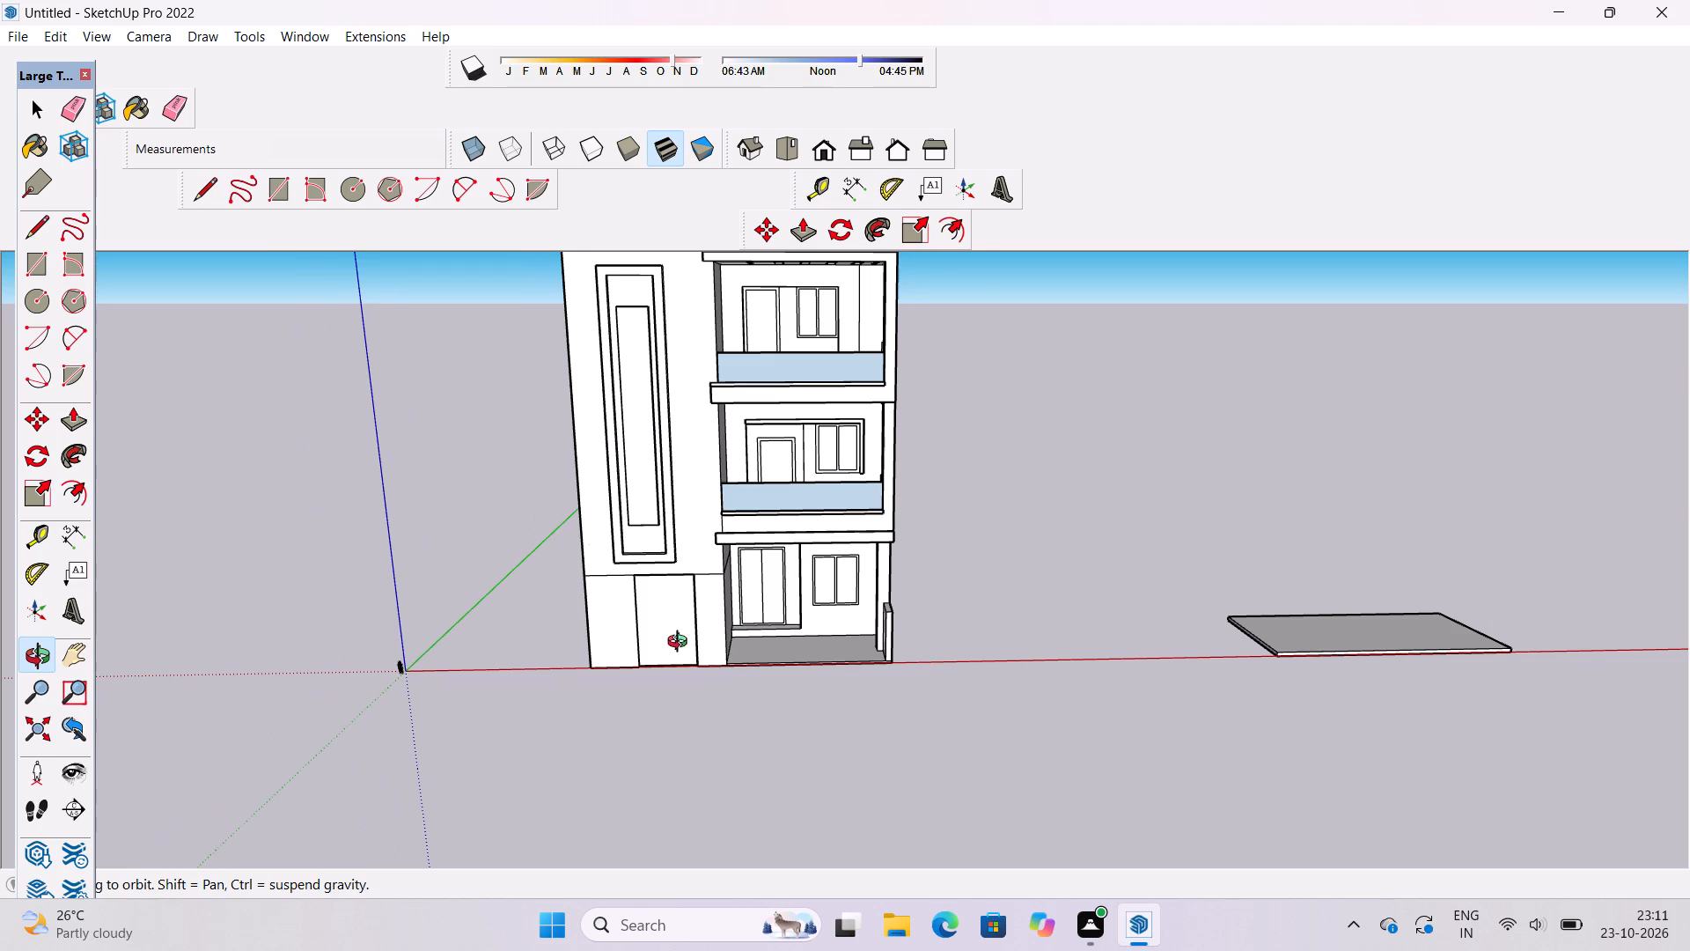
scroll(681, 644, "up", 6)
left_click_drag(680, 652, 684, 625, "shift")
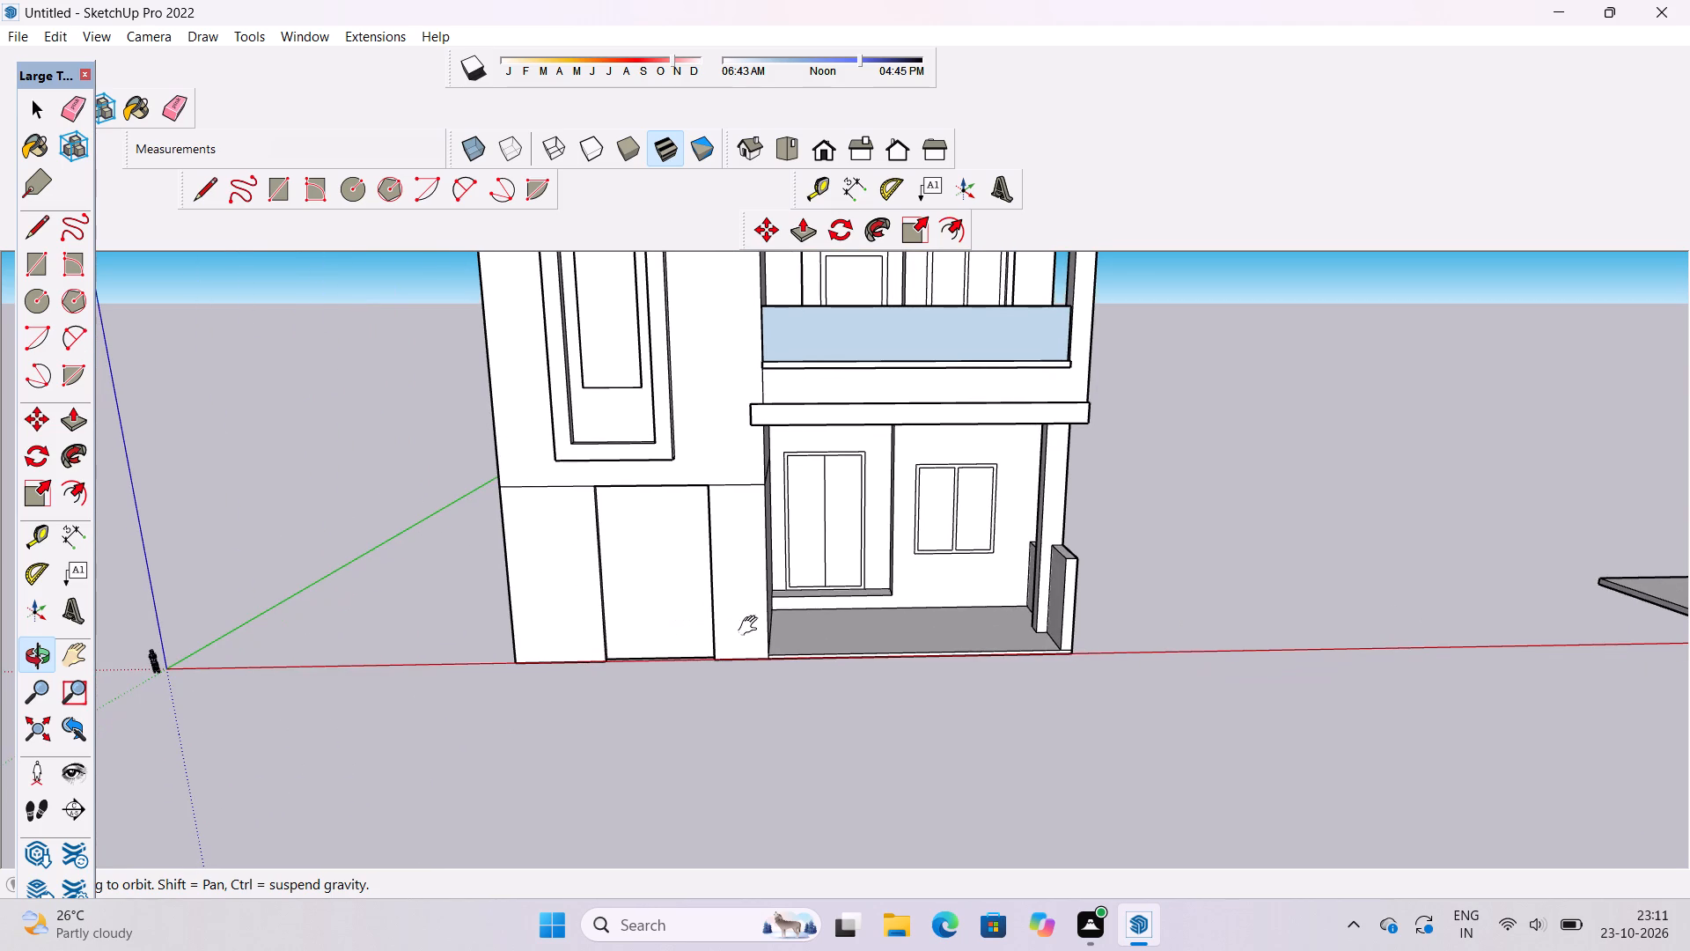
left_click_drag(752, 626, 715, 604, "shift")
left_click_drag(714, 603, 723, 656)
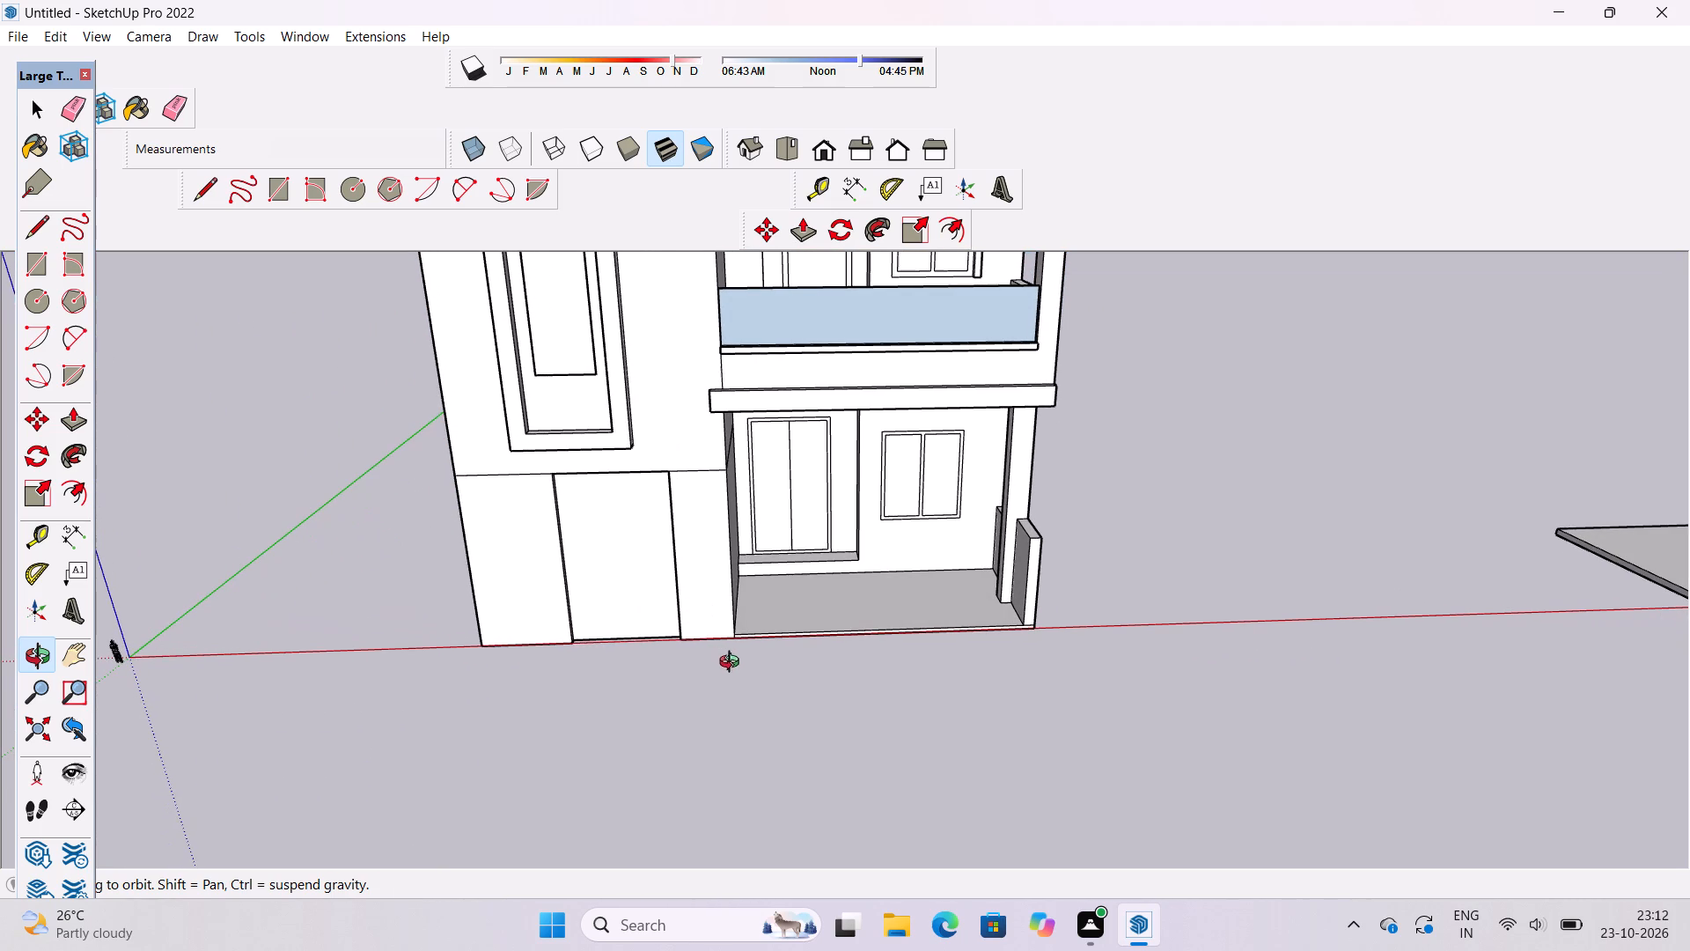
scroll(723, 683, "up", 1)
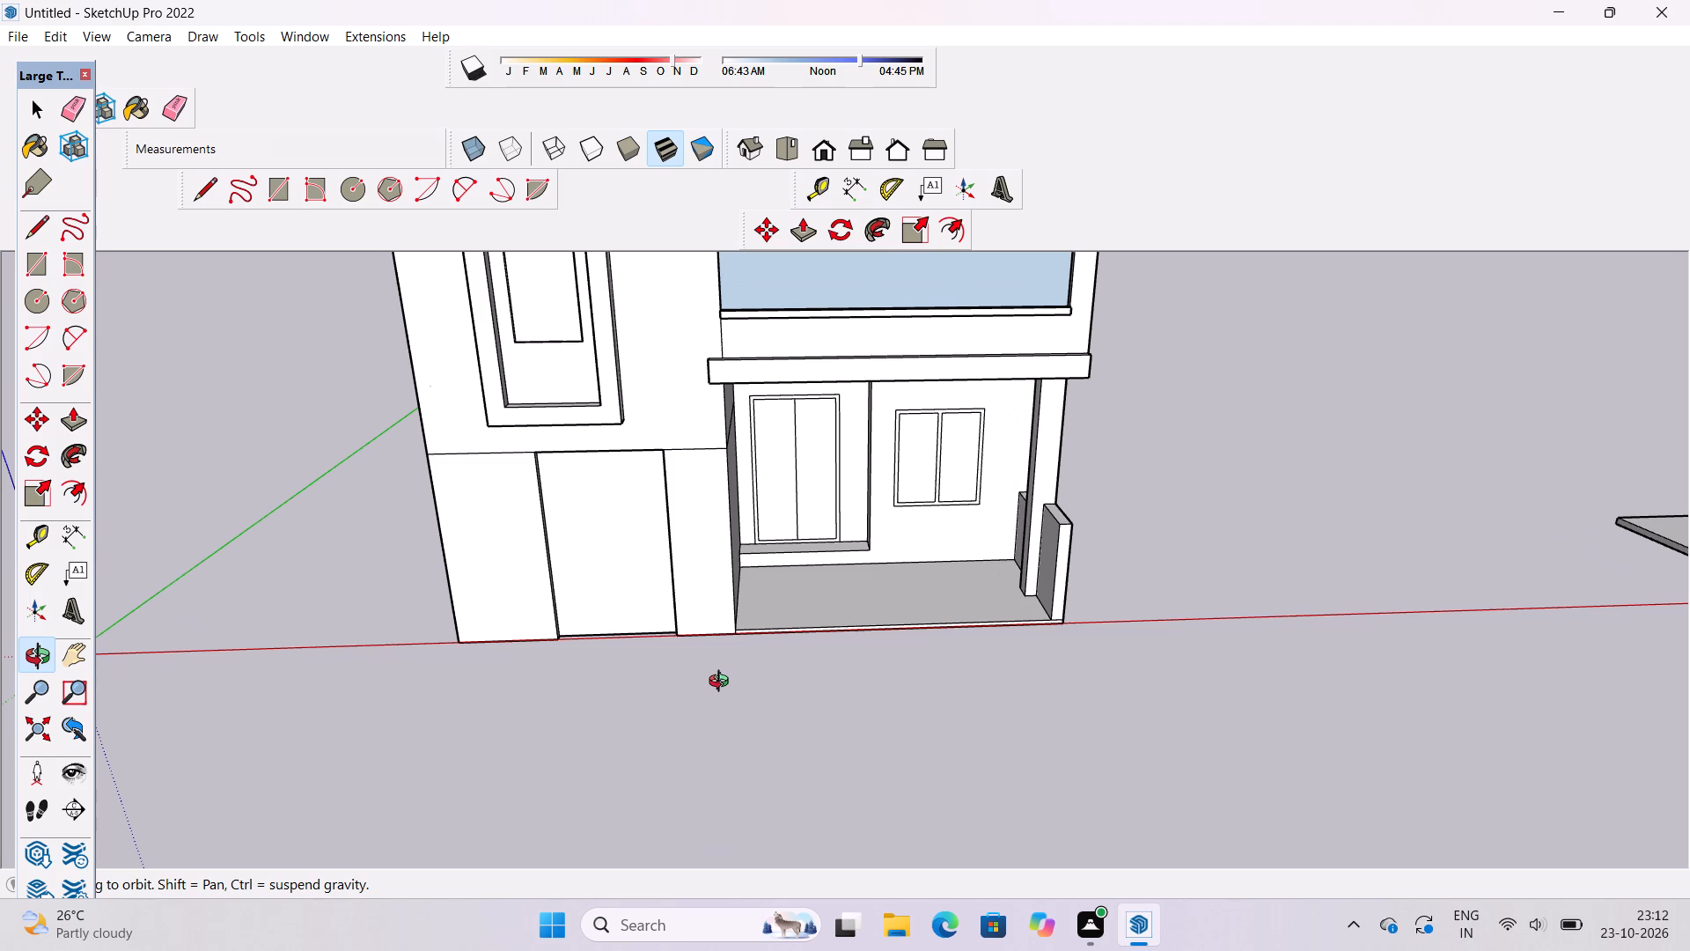
scroll(723, 674, "down", 4)
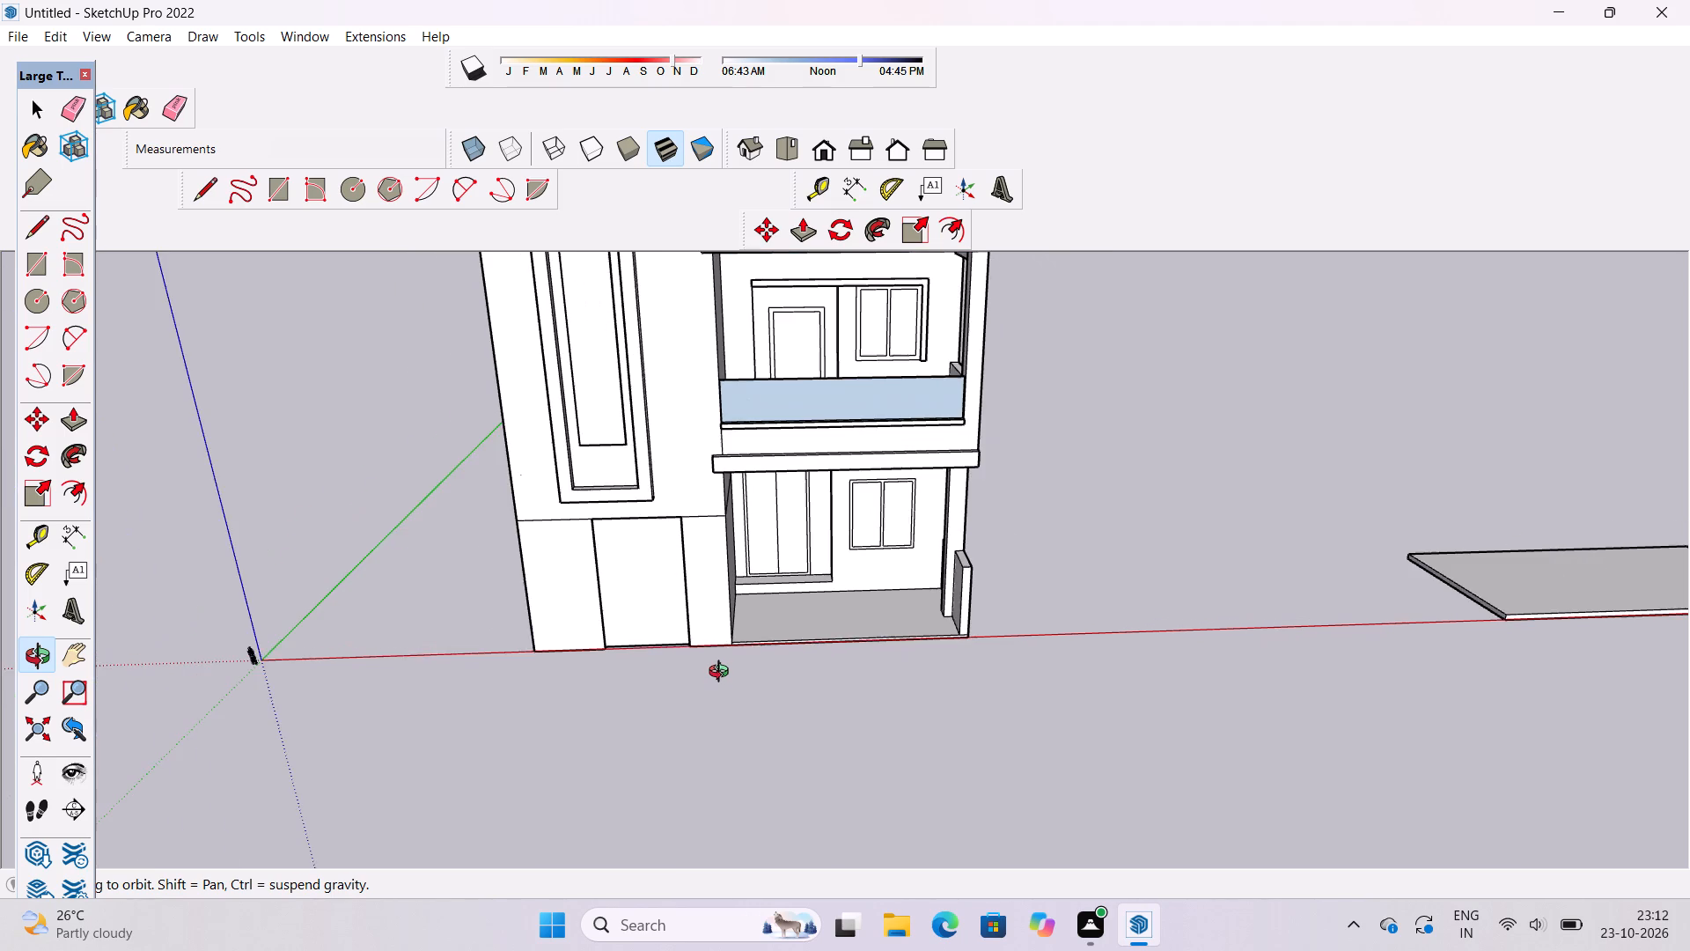
Push/Pull the thin front edge face of the ground-floor porch slab outward by 6'.
left_click_drag(873, 696, 708, 695)
scroll(895, 676, "up", 3)
left_click_drag(893, 675, 885, 629, "shift")
scroll(778, 617, "up", 8)
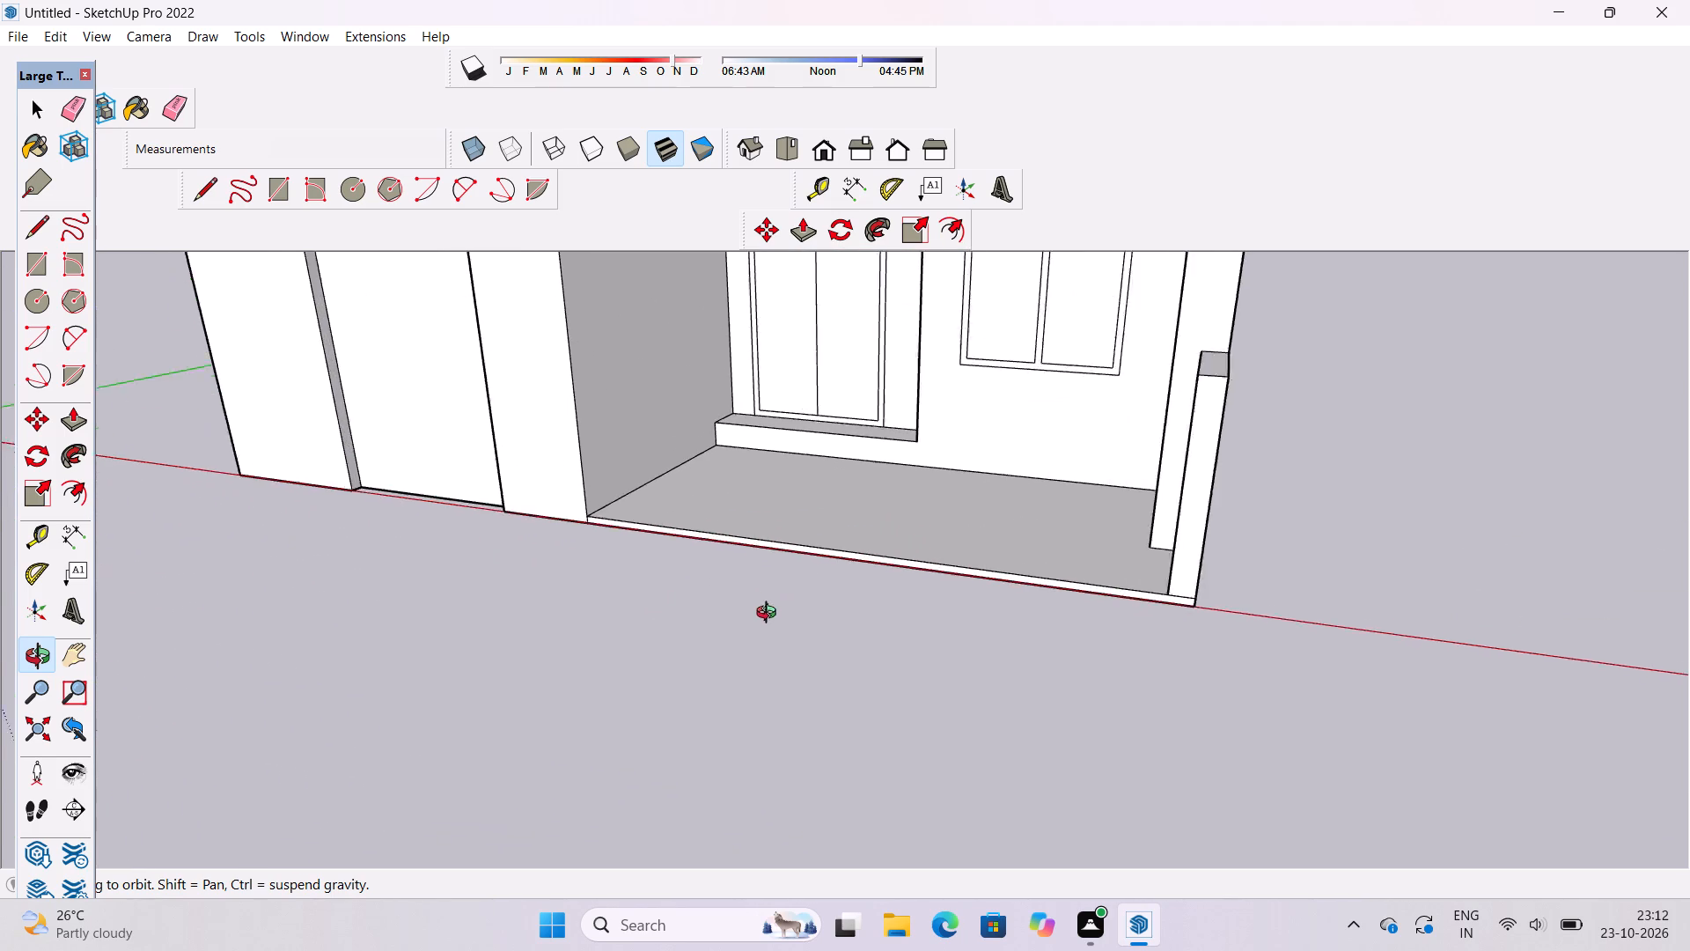
scroll(770, 615, "up", 1)
left_click_drag(772, 610, 747, 613, "shift")
scroll(746, 609, "down", 6, "shift")
left_click_drag(856, 631, 783, 631, "shift")
key("p")
scroll(812, 583, "down", 2)
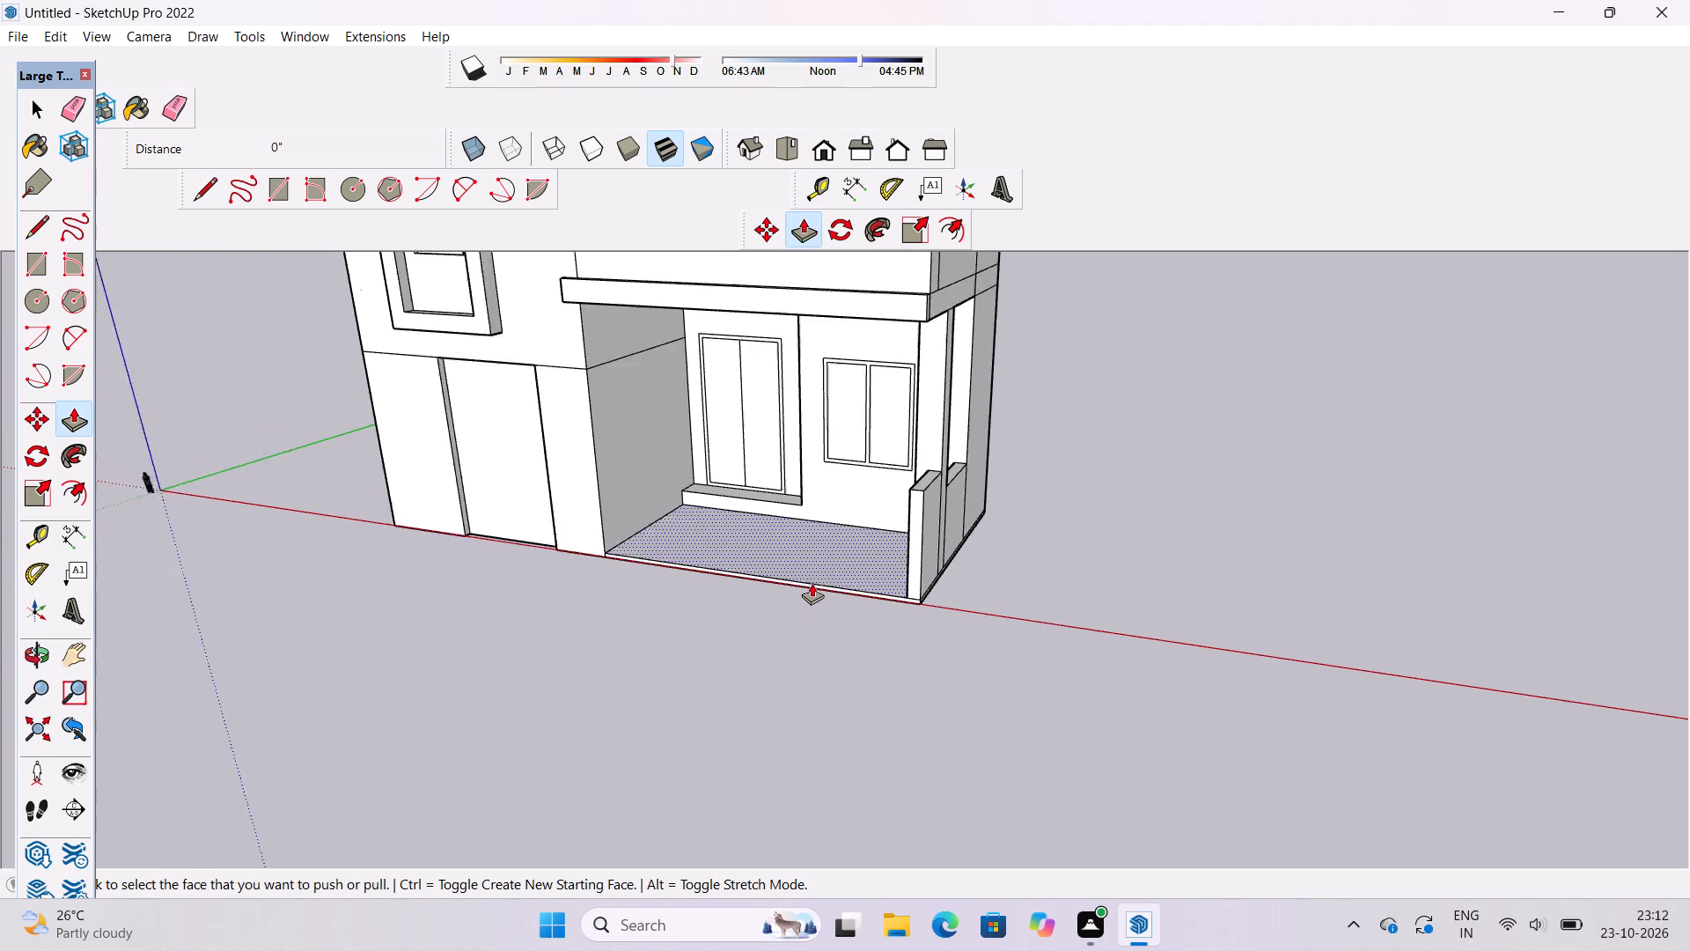
scroll(812, 583, "down", 2)
scroll(827, 598, "up", 5)
scroll(962, 596, "up", 4)
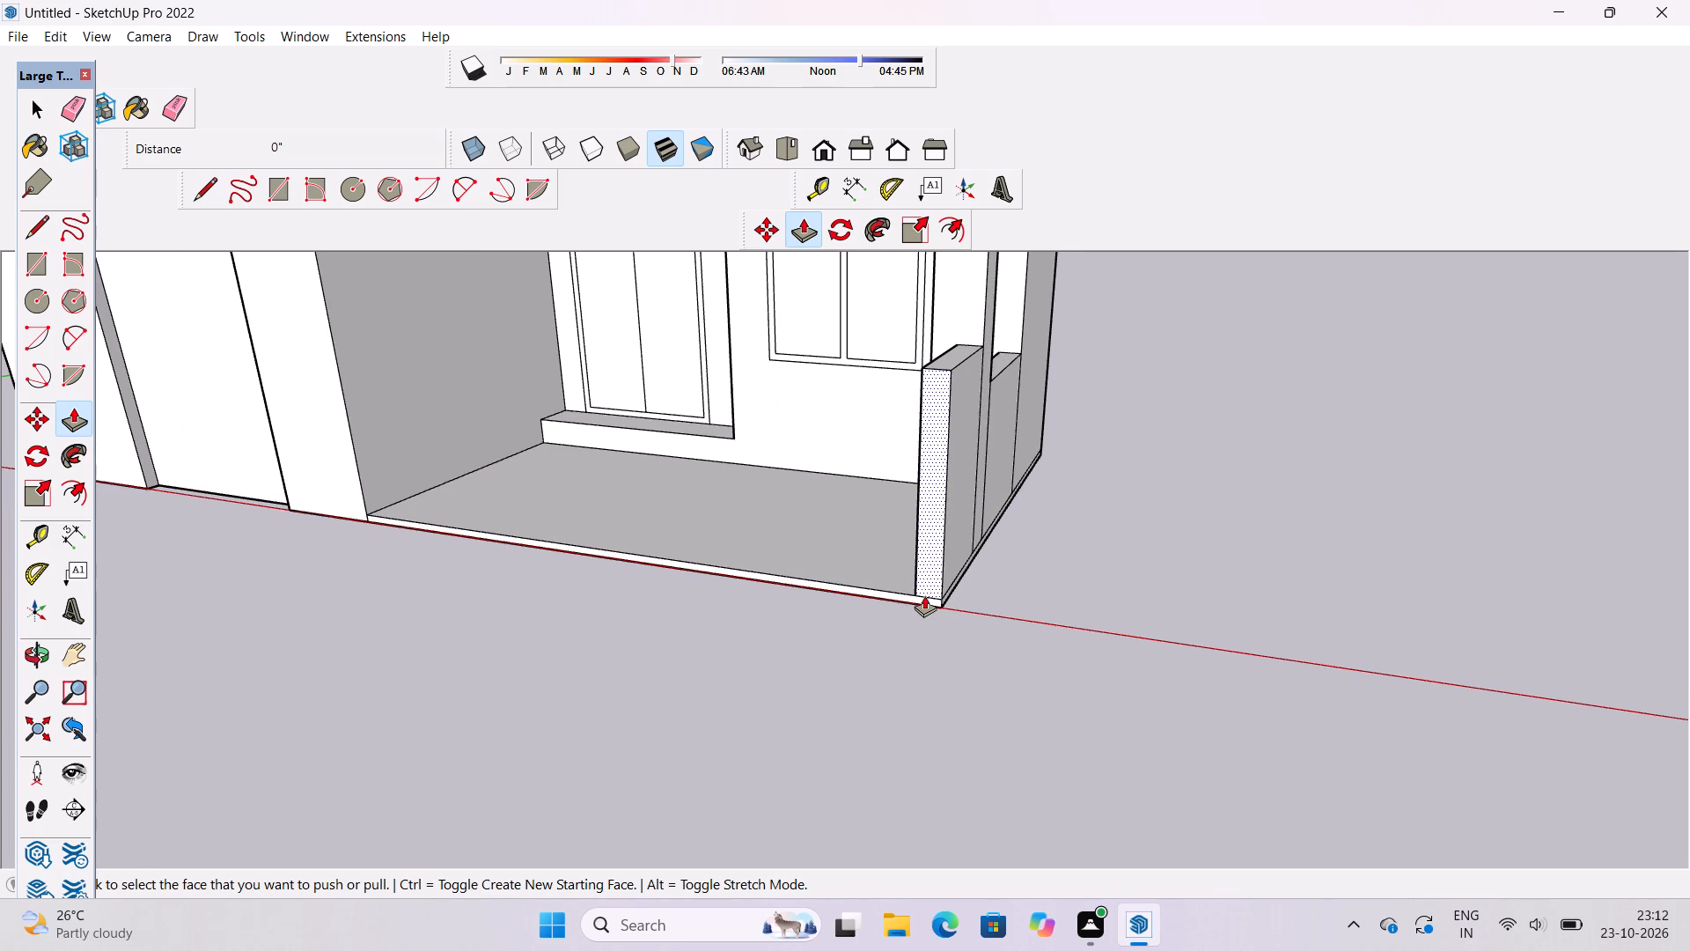
scroll(924, 595, "down", 4)
scroll(879, 604, "up", 10)
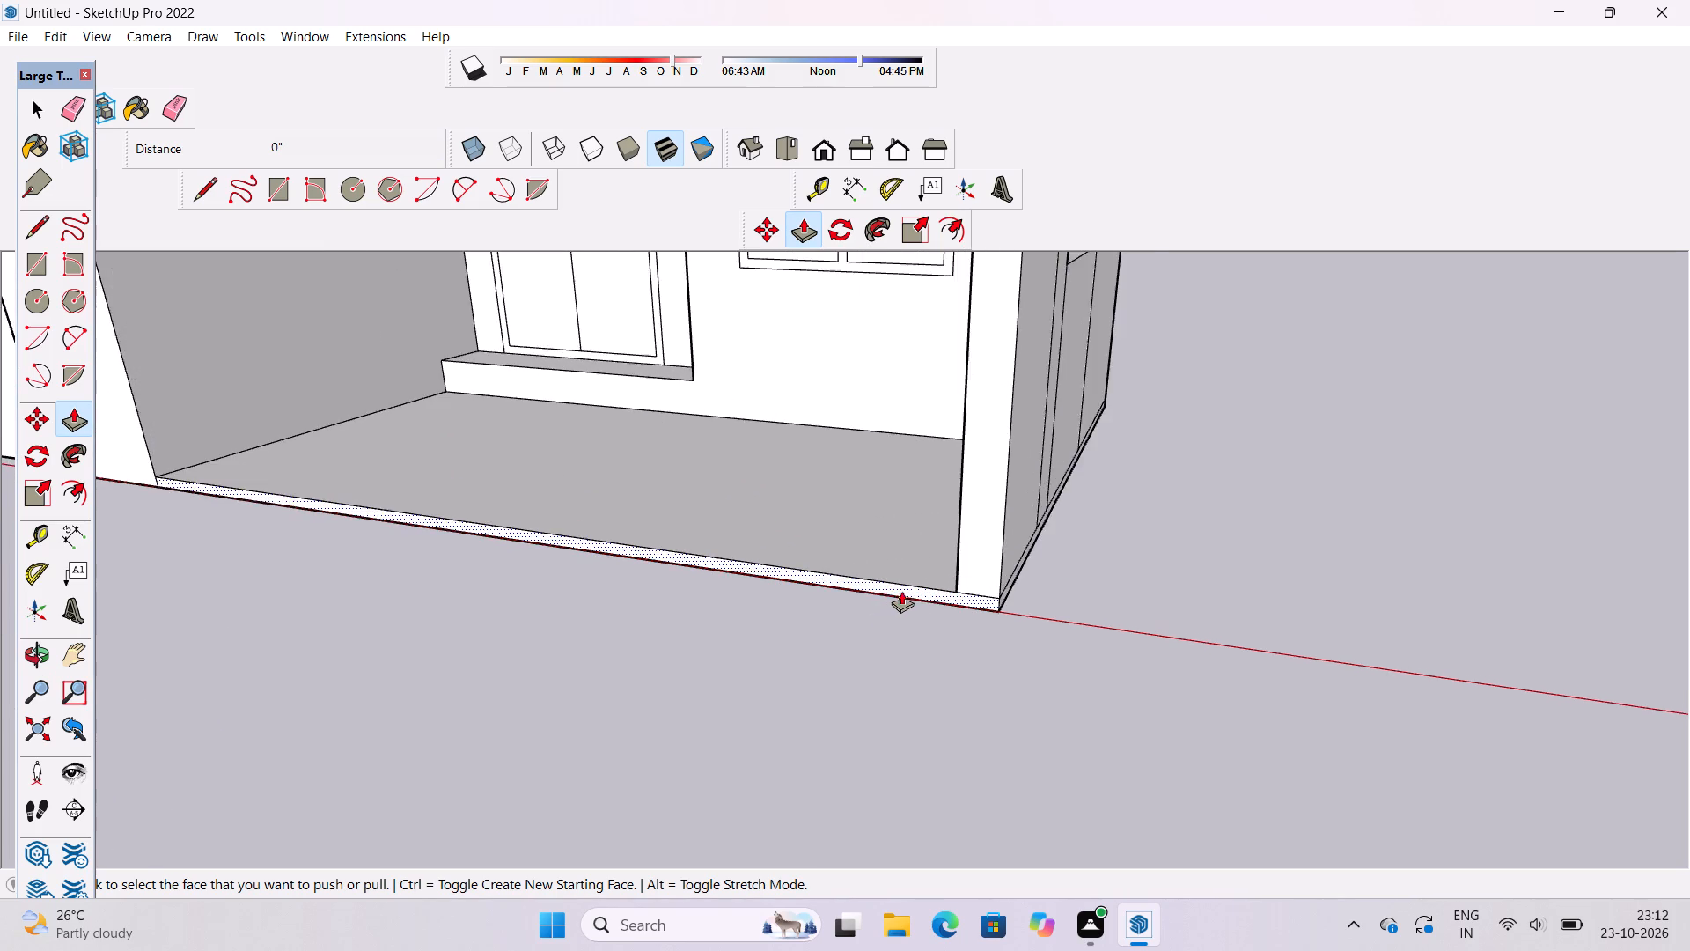
scroll(901, 591, "up", 3)
left_click(911, 586)
scroll(891, 597, "down", 12)
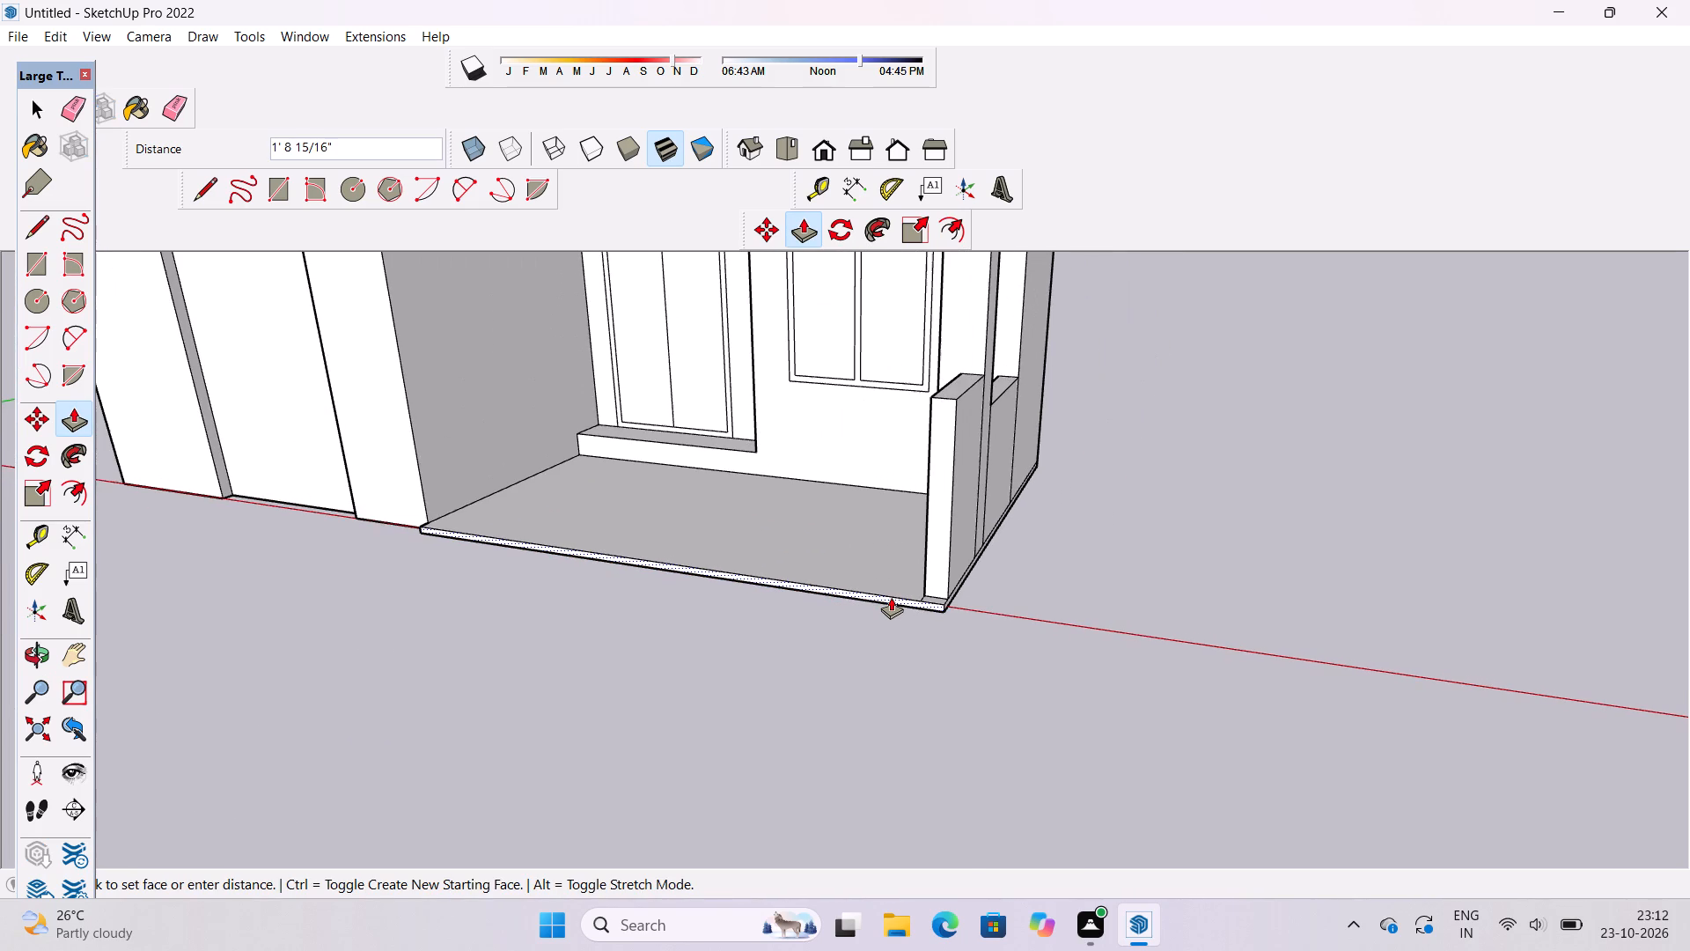
scroll(891, 597, "down", 4)
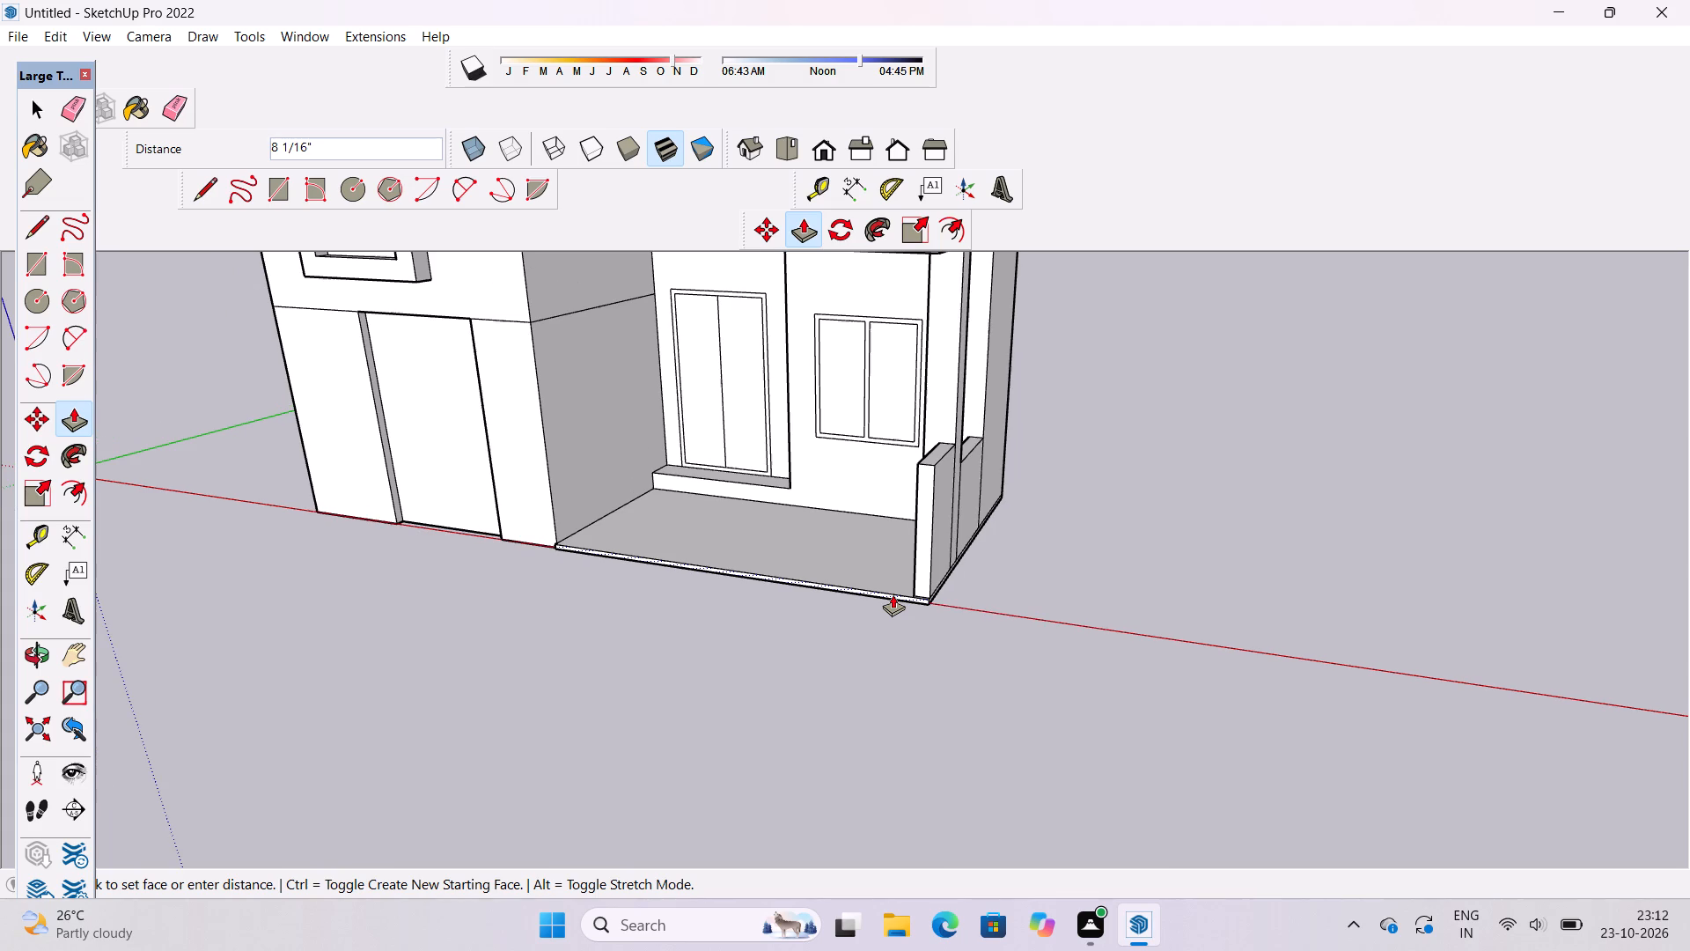
scroll(893, 594, "down", 4)
scroll(884, 601, "up", 8)
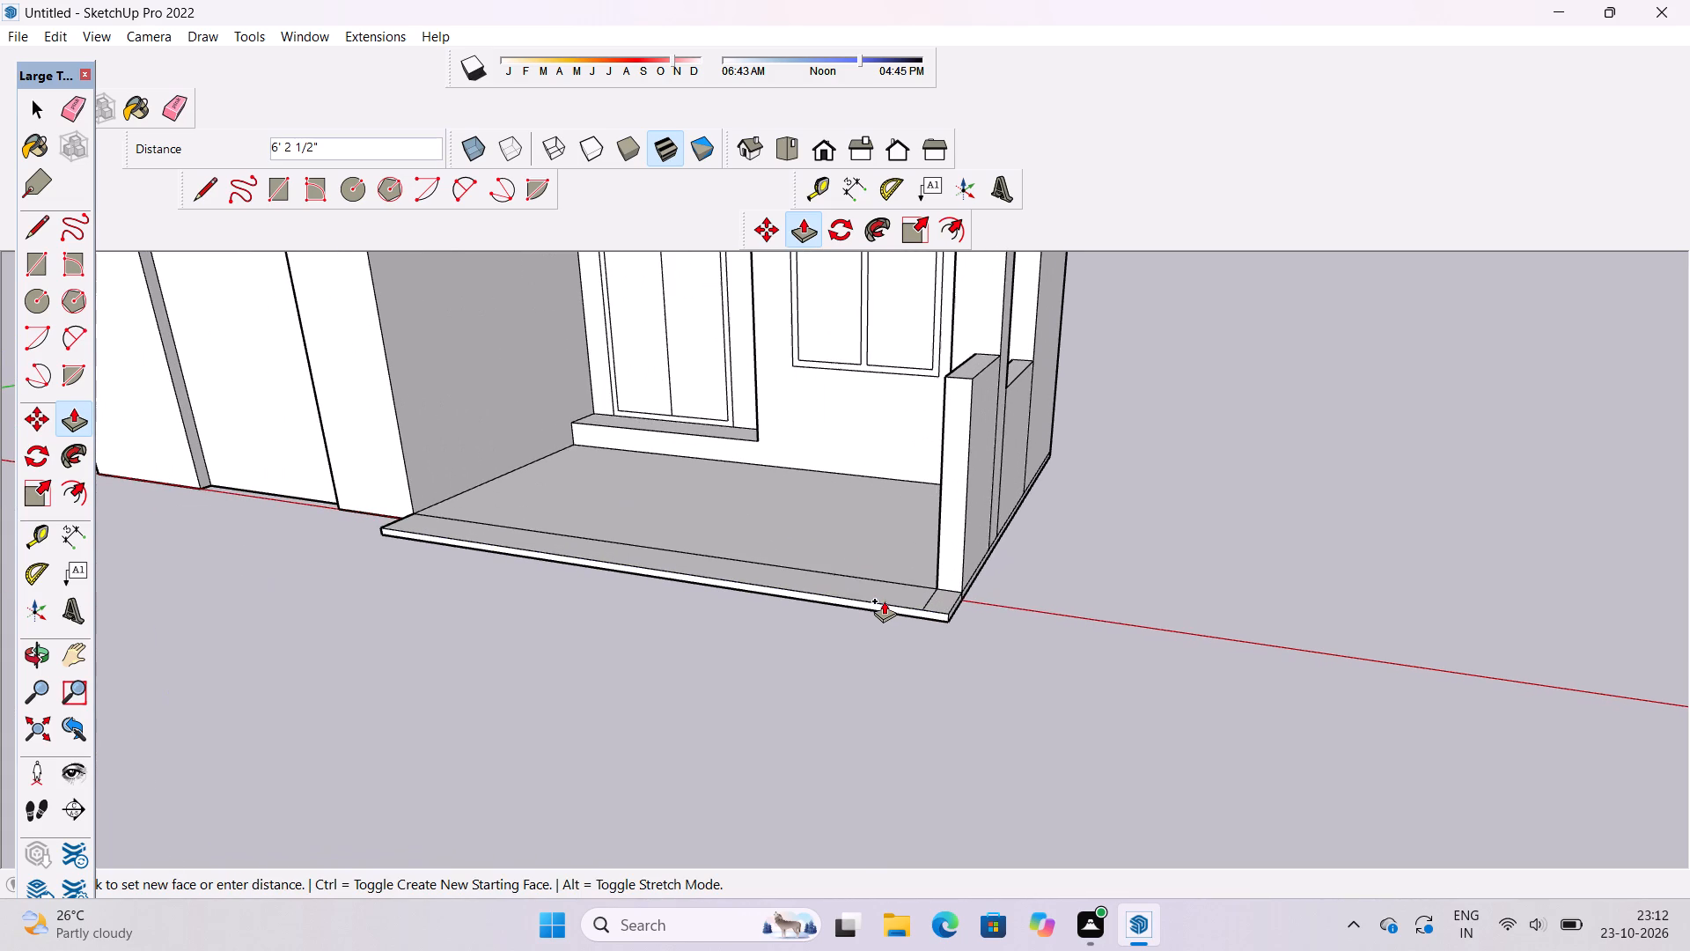
type("6'")
key("Return")
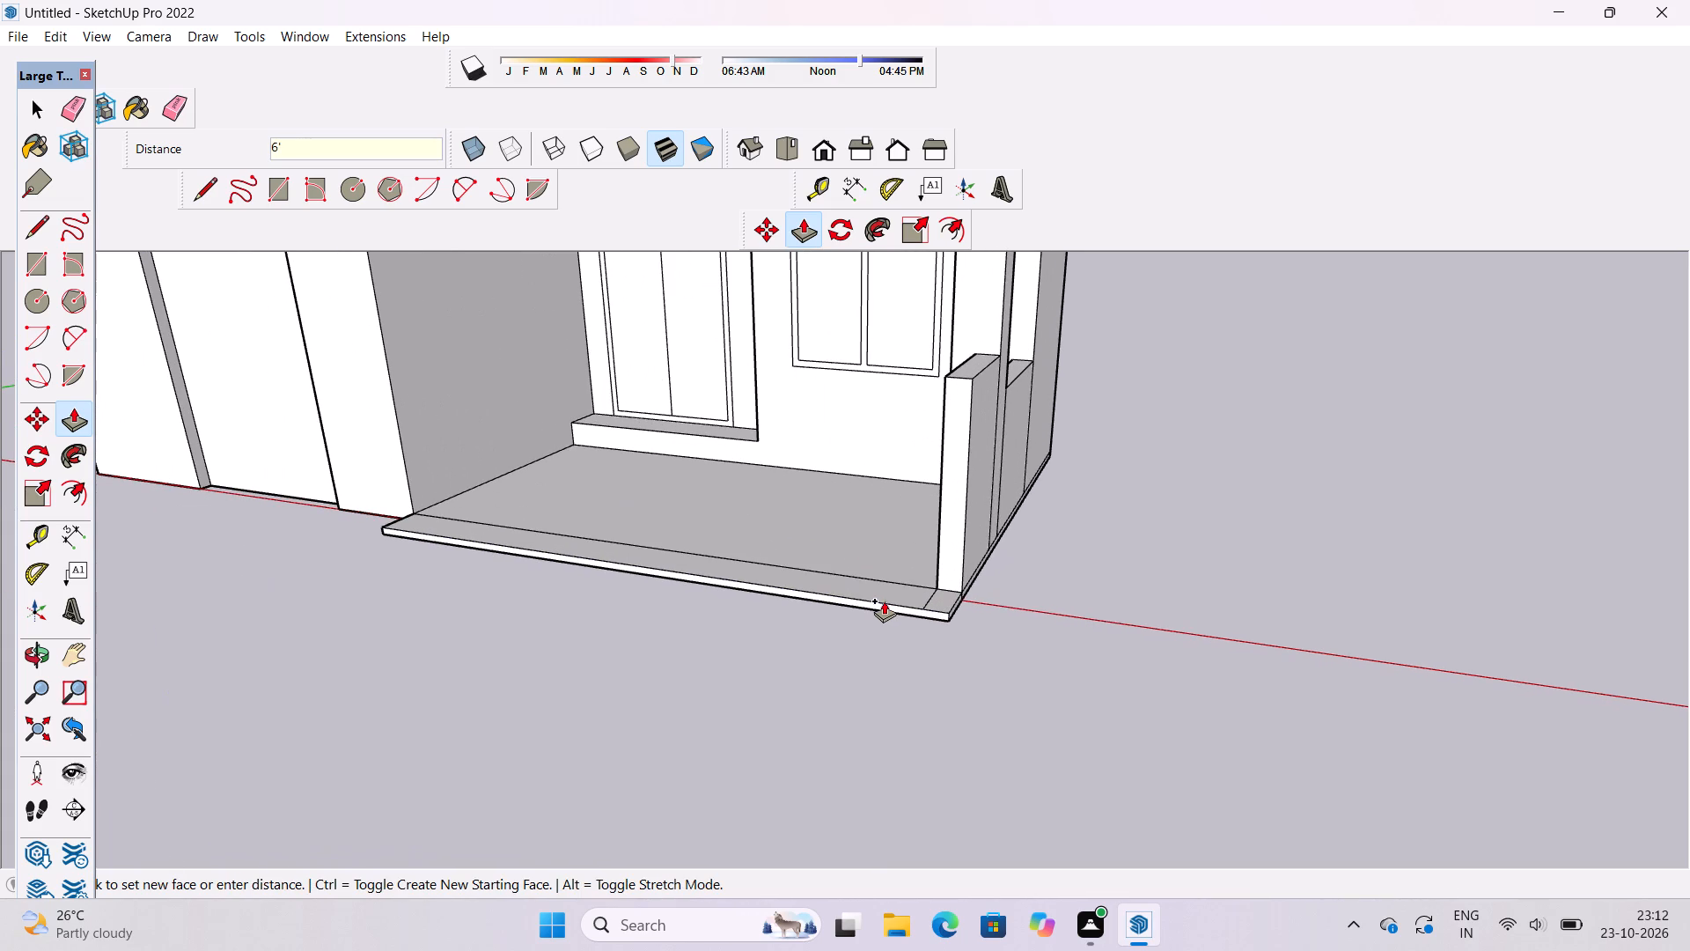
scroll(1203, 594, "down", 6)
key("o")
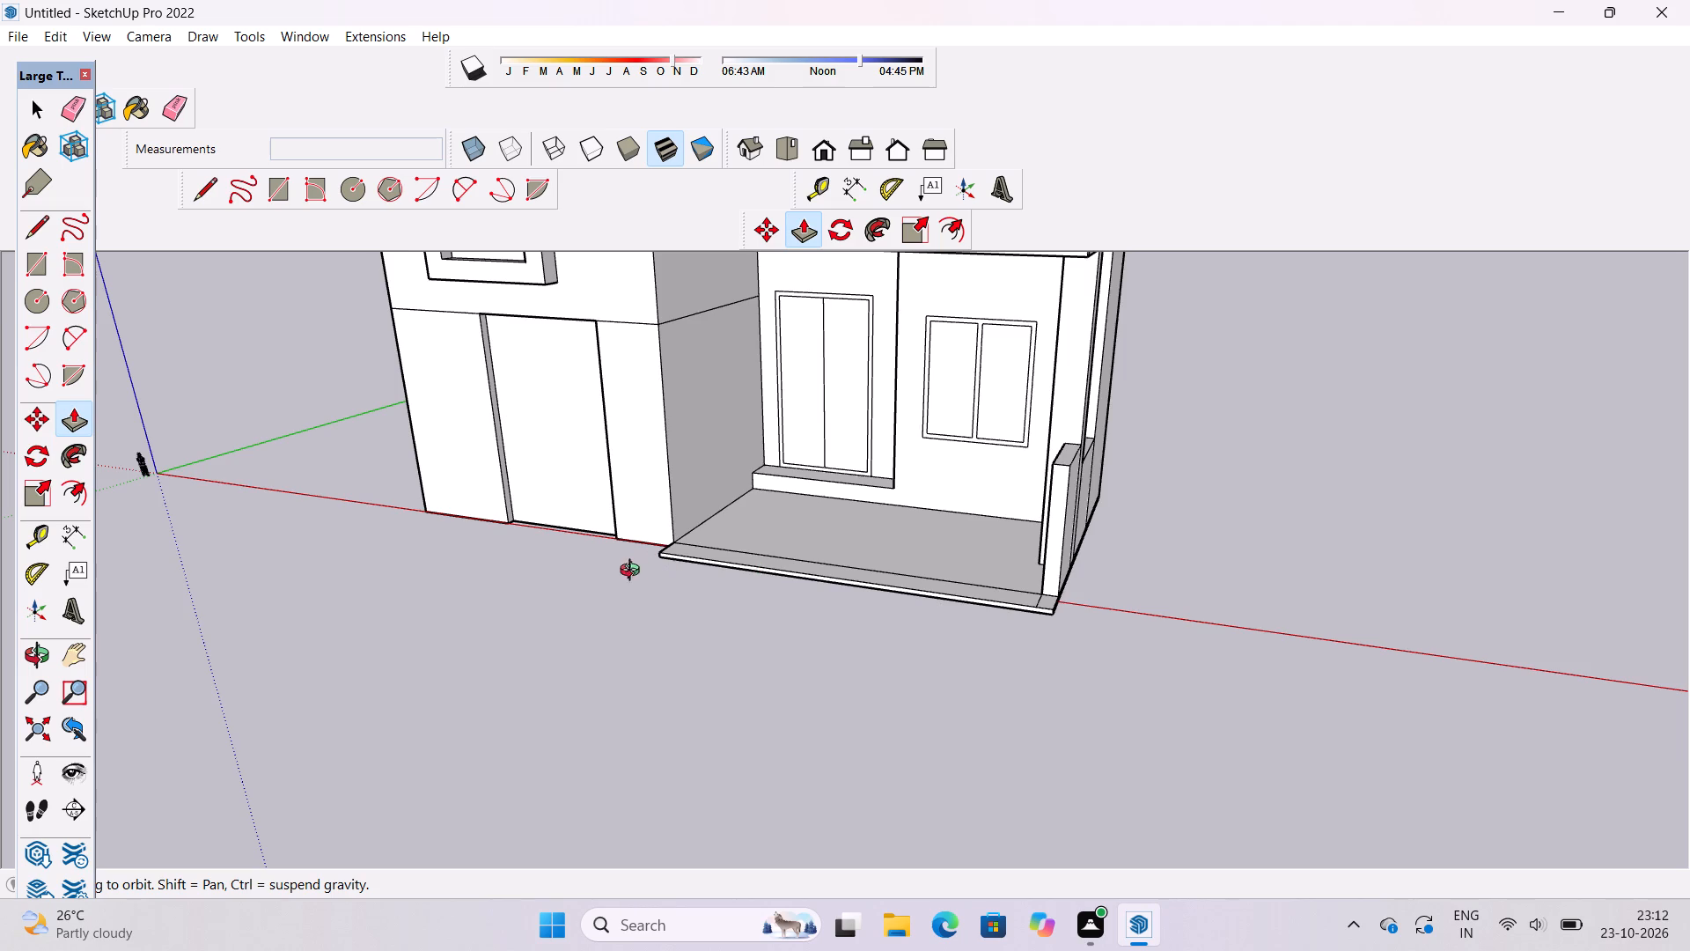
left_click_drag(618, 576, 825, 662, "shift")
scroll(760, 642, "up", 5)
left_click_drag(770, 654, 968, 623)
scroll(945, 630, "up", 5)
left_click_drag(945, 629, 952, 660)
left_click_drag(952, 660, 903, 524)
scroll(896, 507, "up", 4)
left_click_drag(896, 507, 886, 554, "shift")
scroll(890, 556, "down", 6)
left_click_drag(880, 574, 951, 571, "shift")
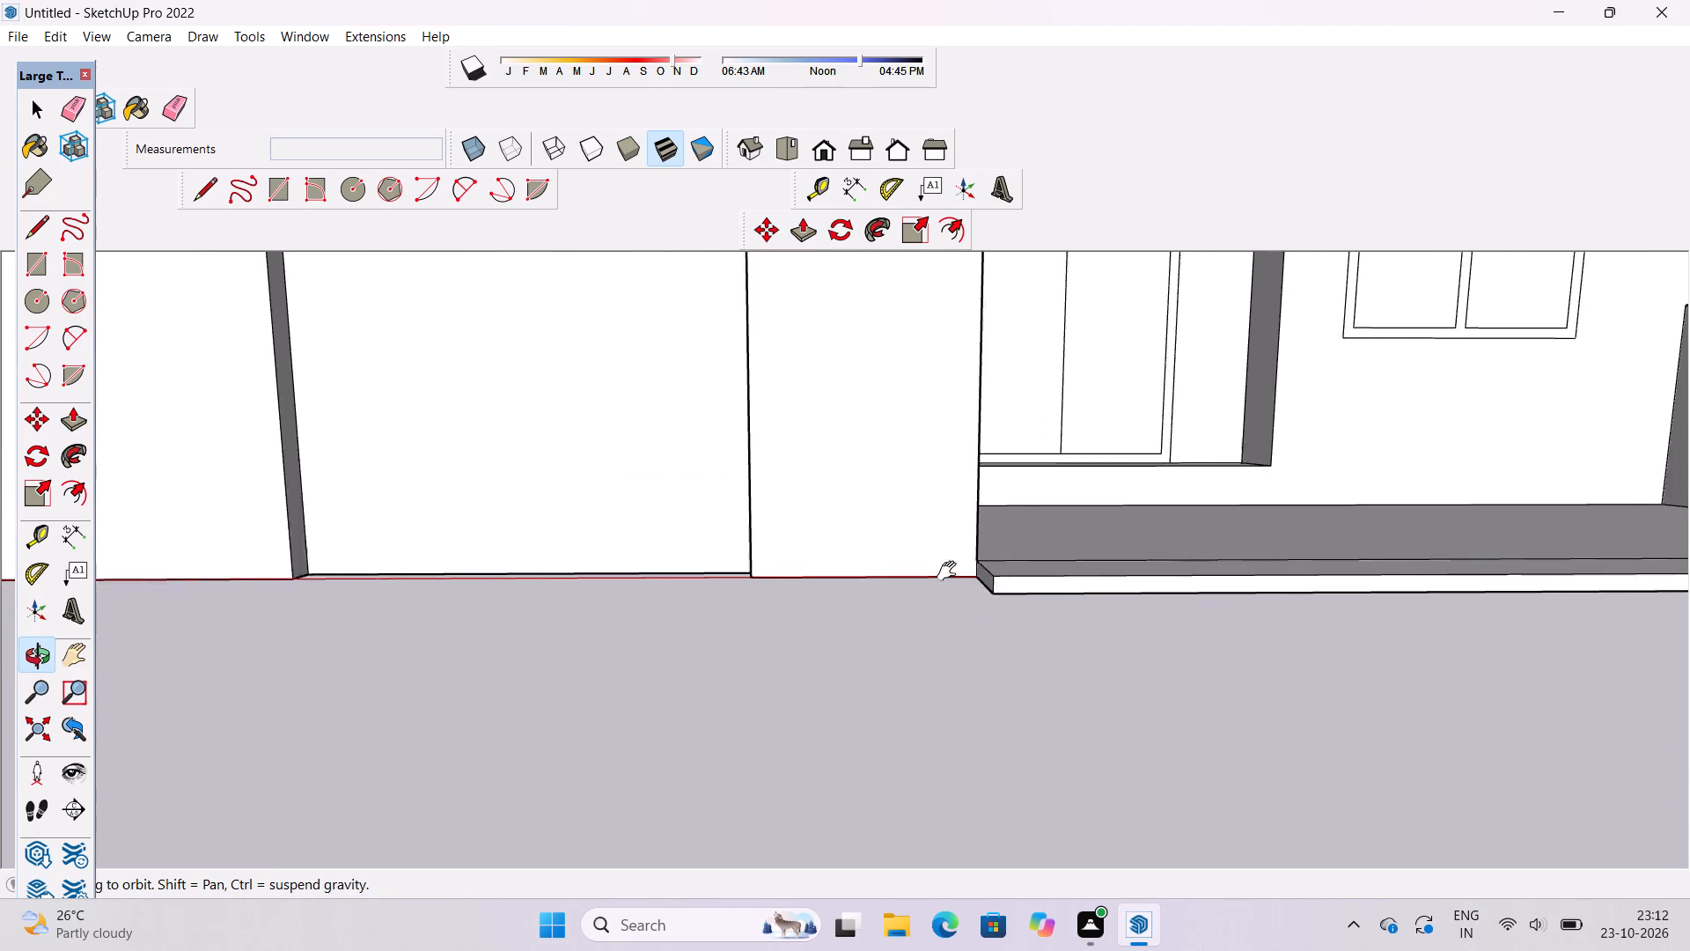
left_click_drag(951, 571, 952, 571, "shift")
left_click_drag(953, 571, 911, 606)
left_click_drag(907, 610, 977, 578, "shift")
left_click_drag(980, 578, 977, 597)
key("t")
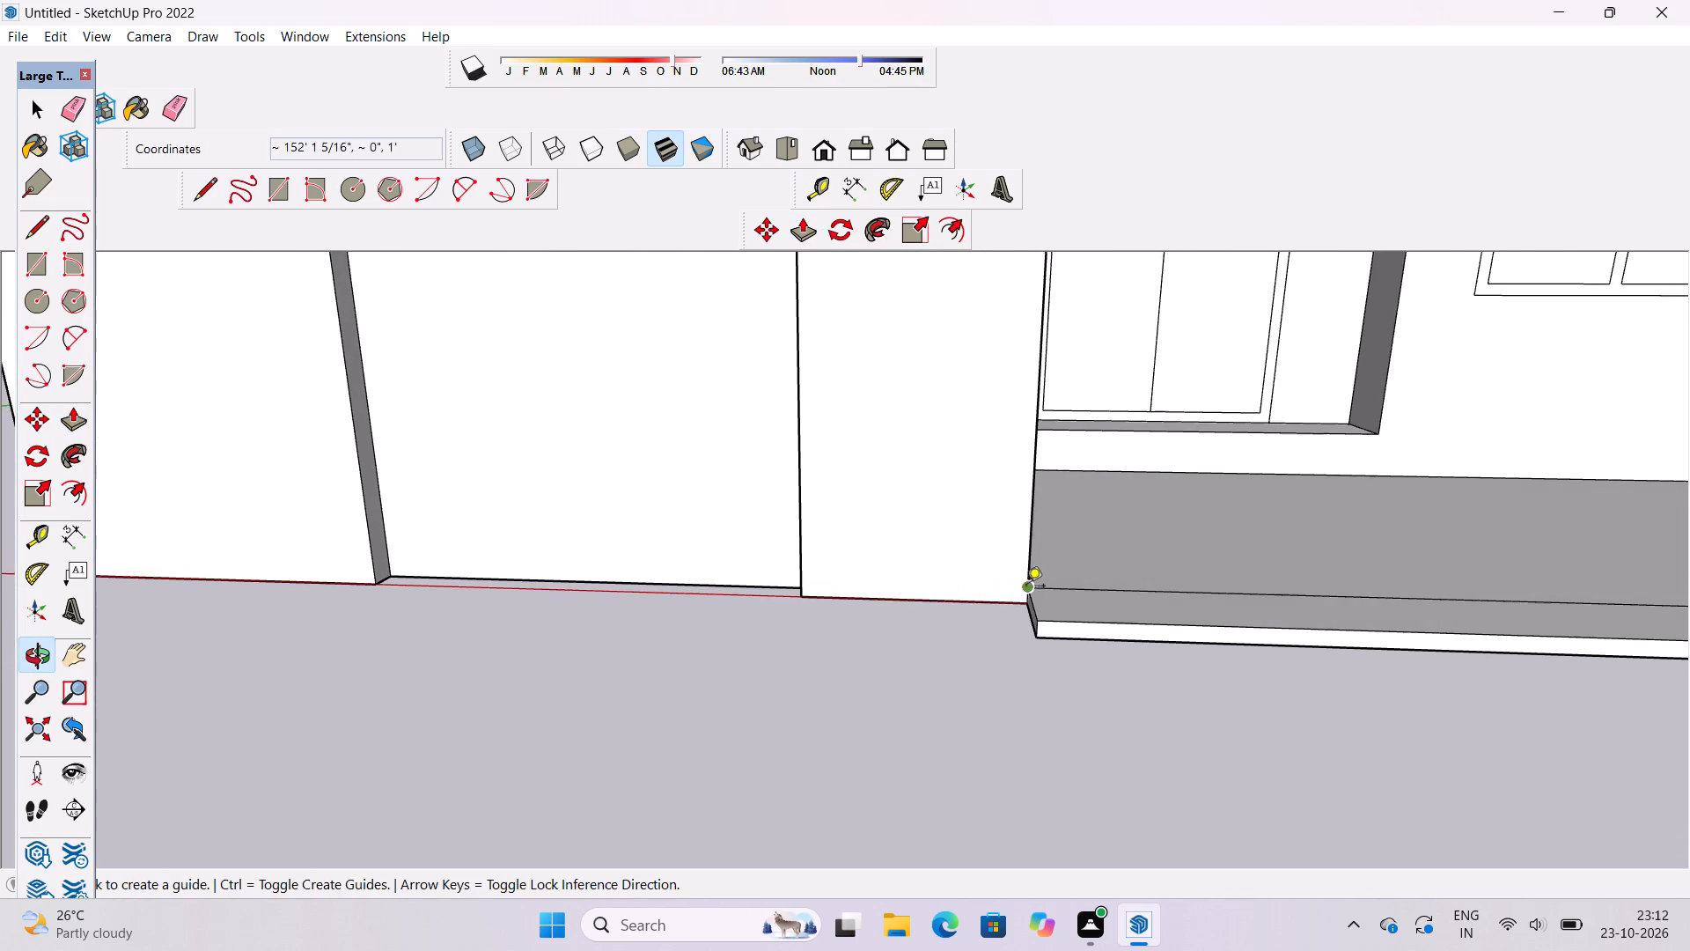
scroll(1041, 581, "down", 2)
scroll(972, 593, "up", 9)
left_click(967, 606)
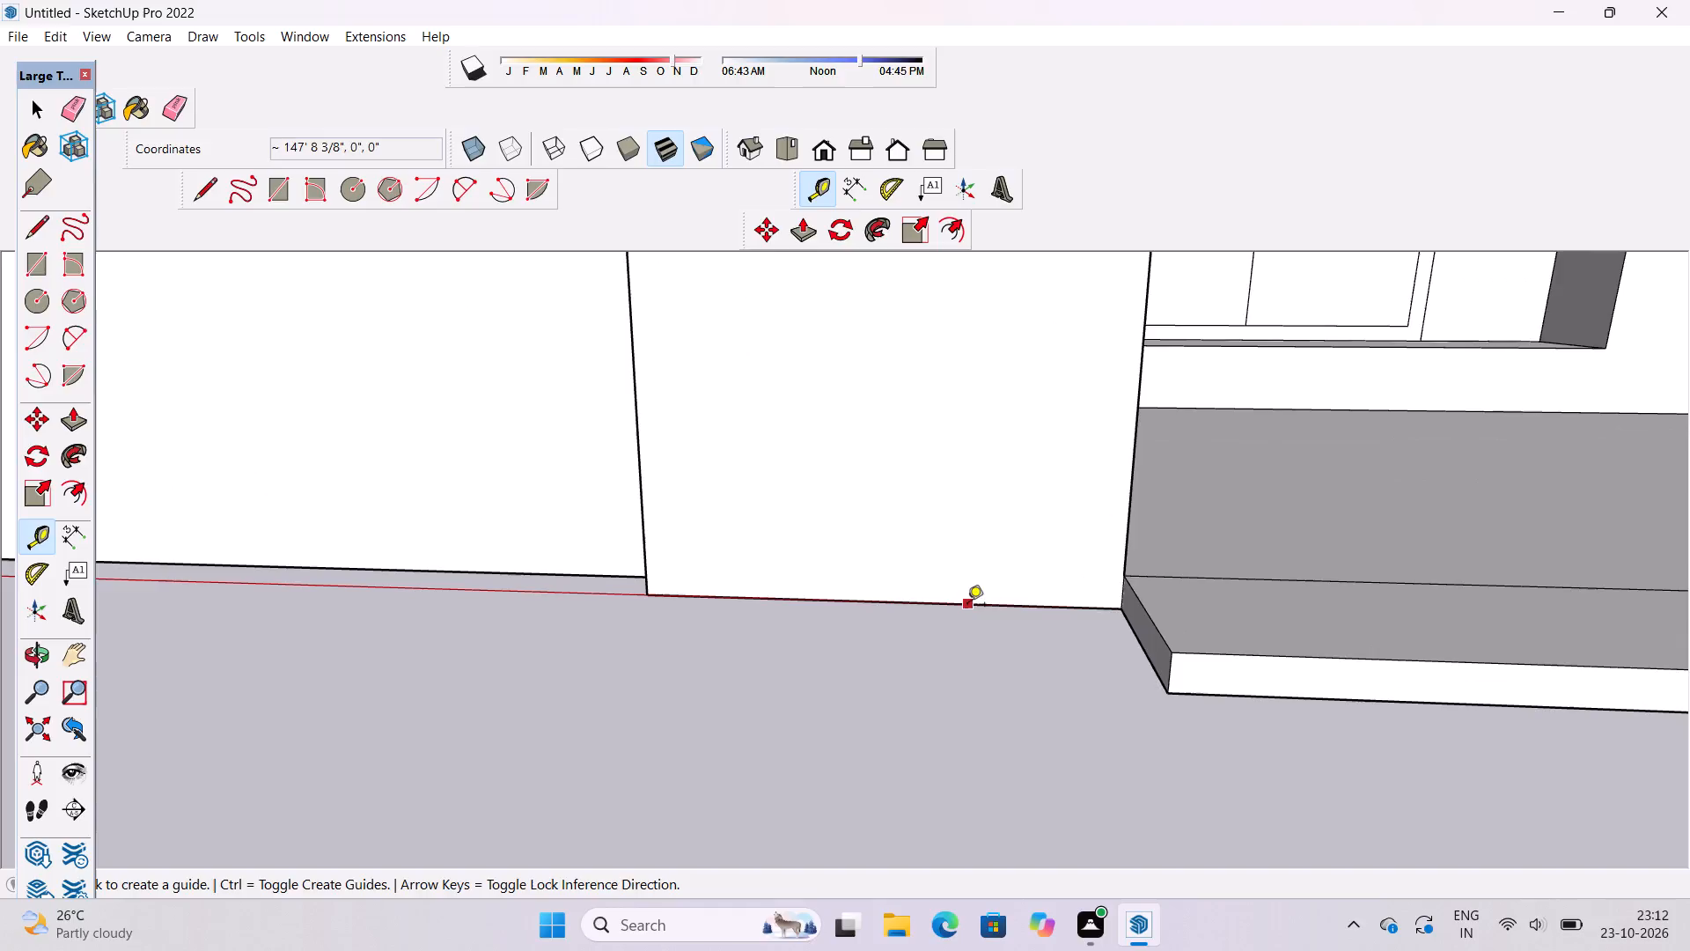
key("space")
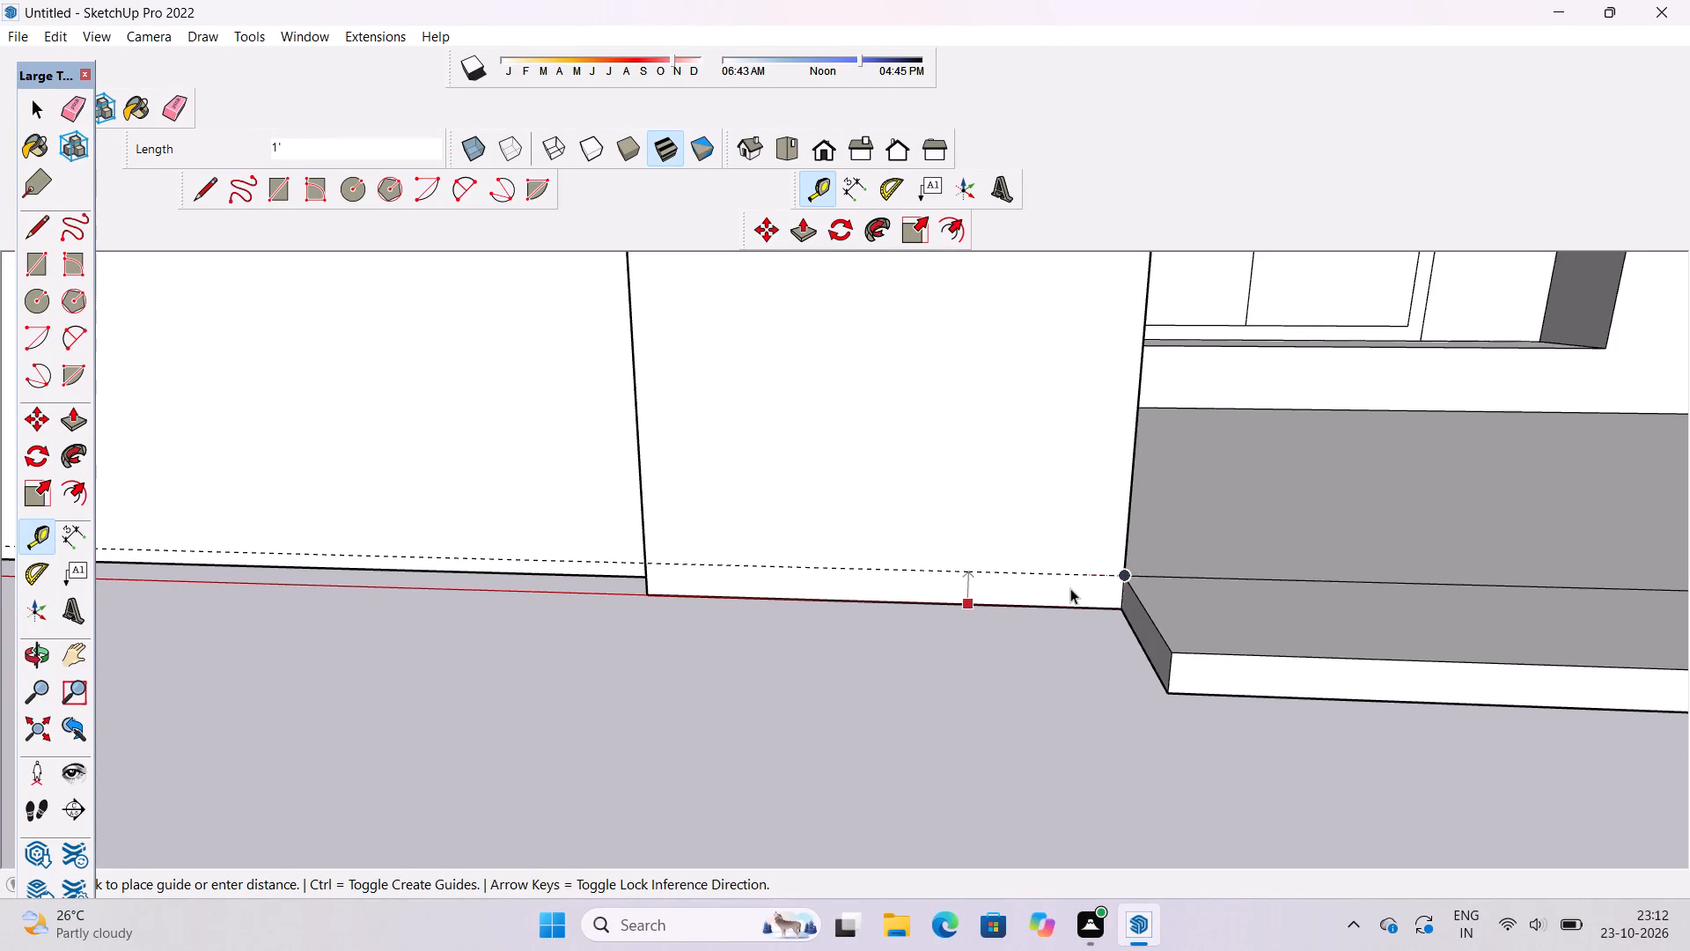
Place a guide in line with the porch floor's original front edge, running across the base of the tower's front wall.
key("o")
left_click_drag(950, 616, 1144, 496)
left_click_drag(983, 592, 925, 666)
left_click_drag(923, 666, 872, 678)
left_click_drag(1074, 594, 934, 620)
left_click_drag(952, 609, 974, 623, "shift")
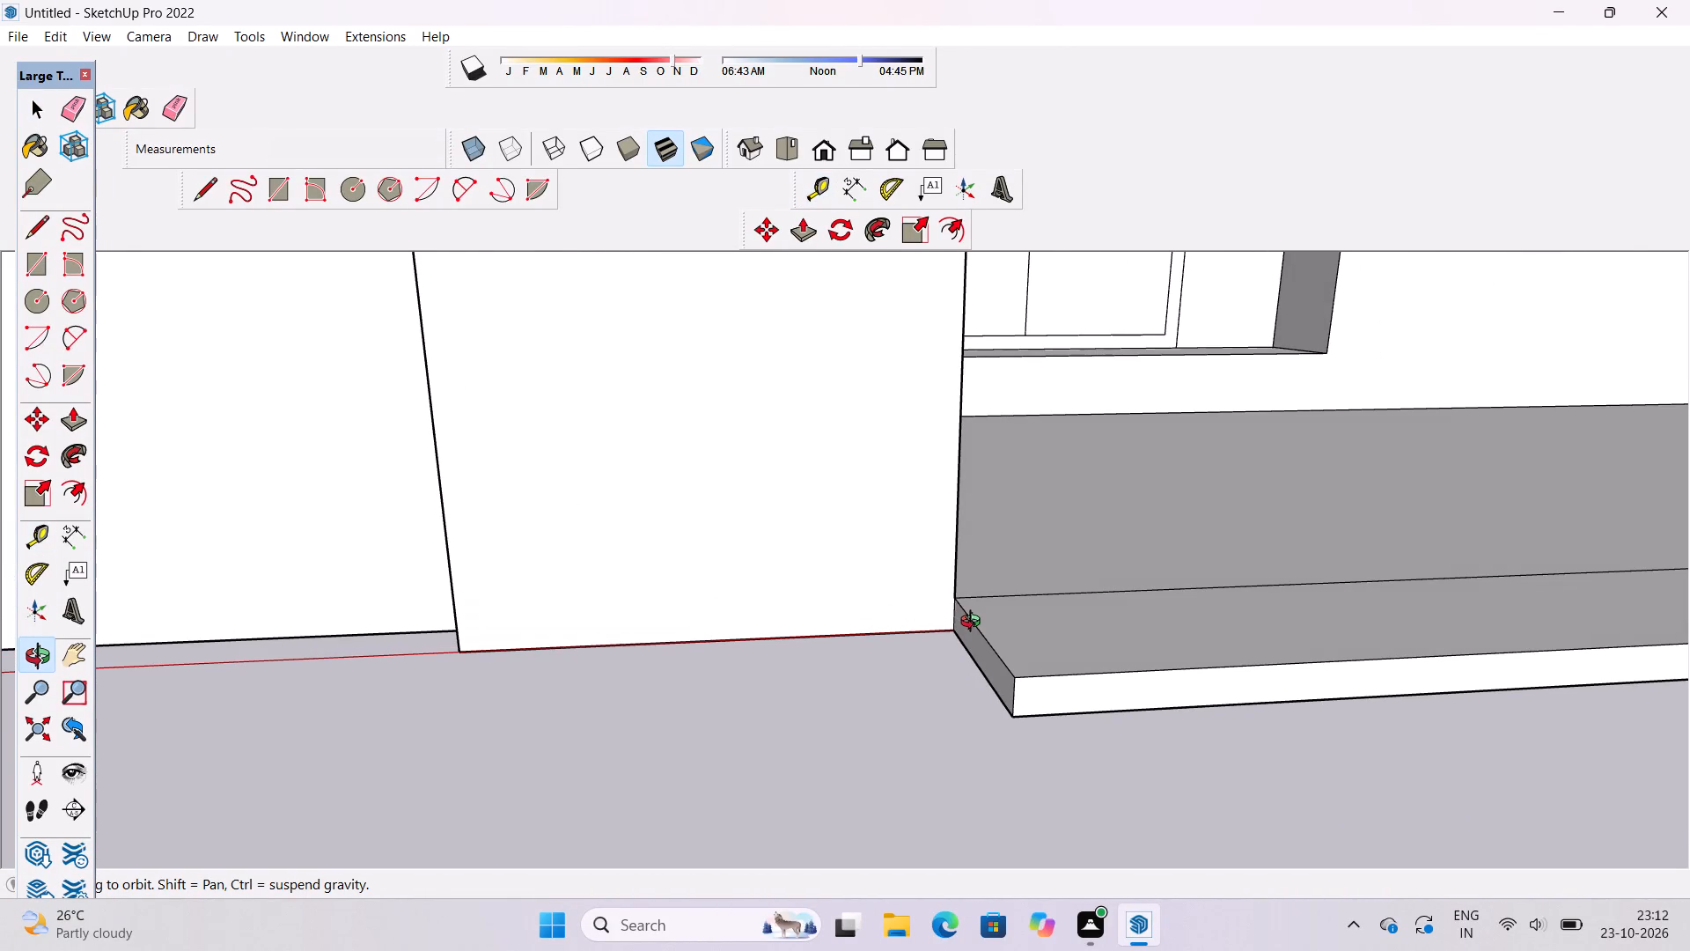
key("t")
scroll(1027, 617, "up", 3)
left_click(1049, 588)
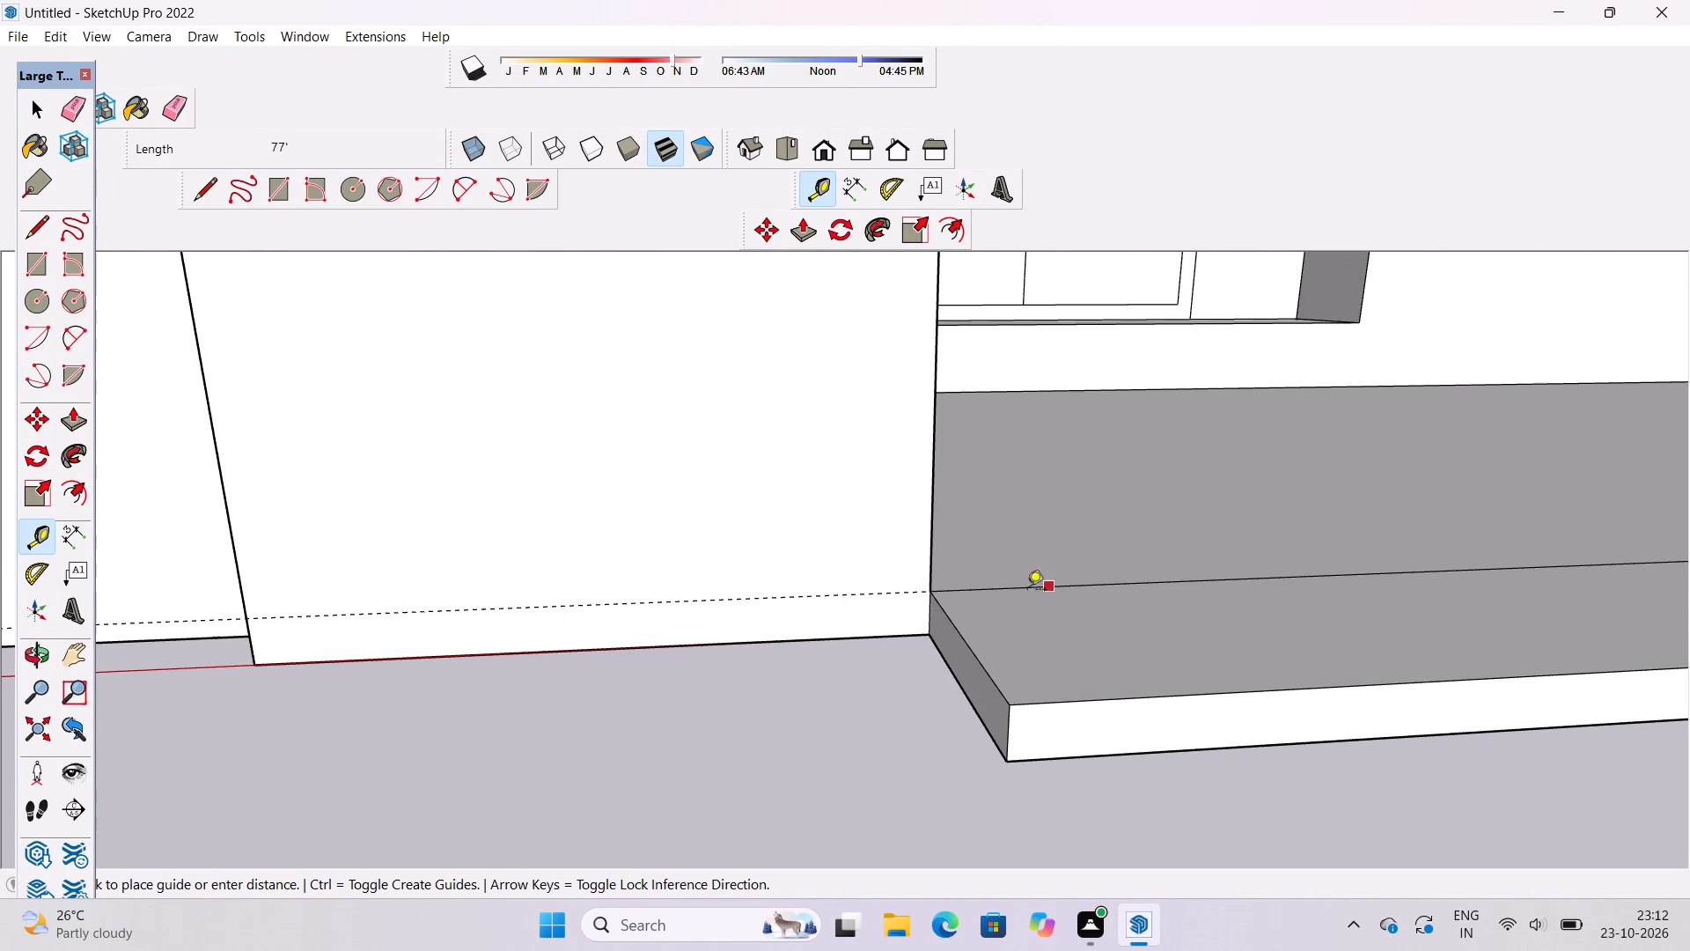
left_click(893, 596)
Examine the tower's front base, its recessed door panel and the guide line running along it.
scroll(976, 569, "down", 7)
scroll(1062, 571, "down", 6)
key("o")
scroll(1080, 551, "down", 2)
left_click_drag(999, 609, 999, 603, "shift")
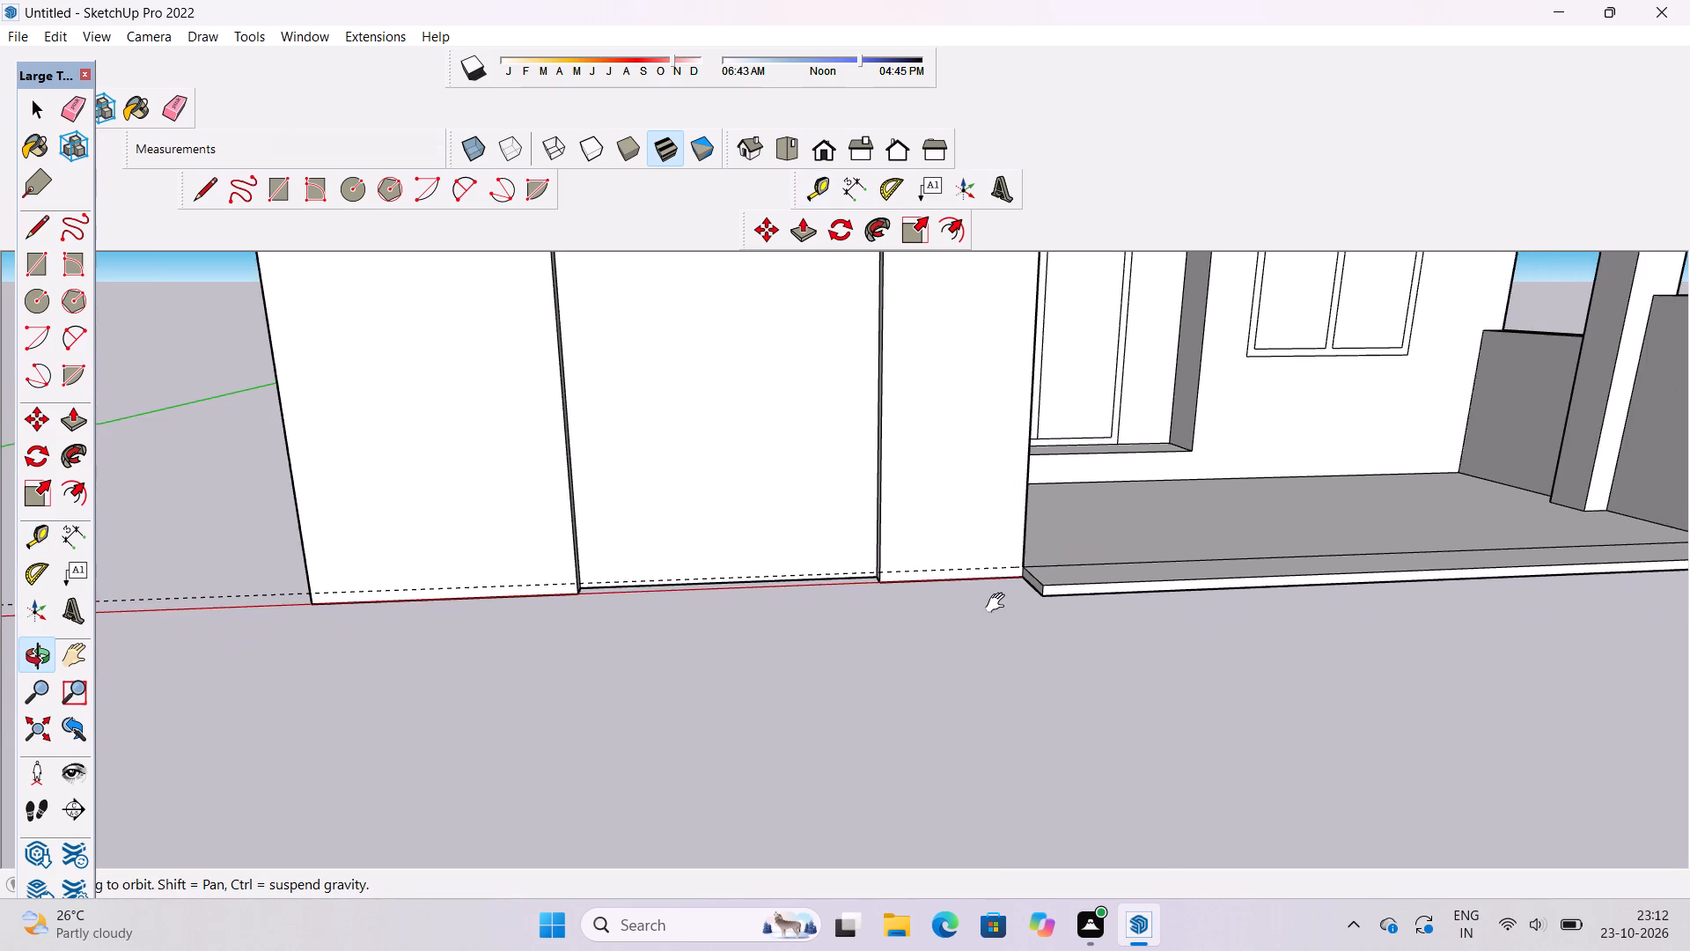
left_click_drag(999, 603, 1003, 547, "shift")
scroll(1003, 544, "down", 6)
left_click_drag(1006, 542, 996, 564, "shift")
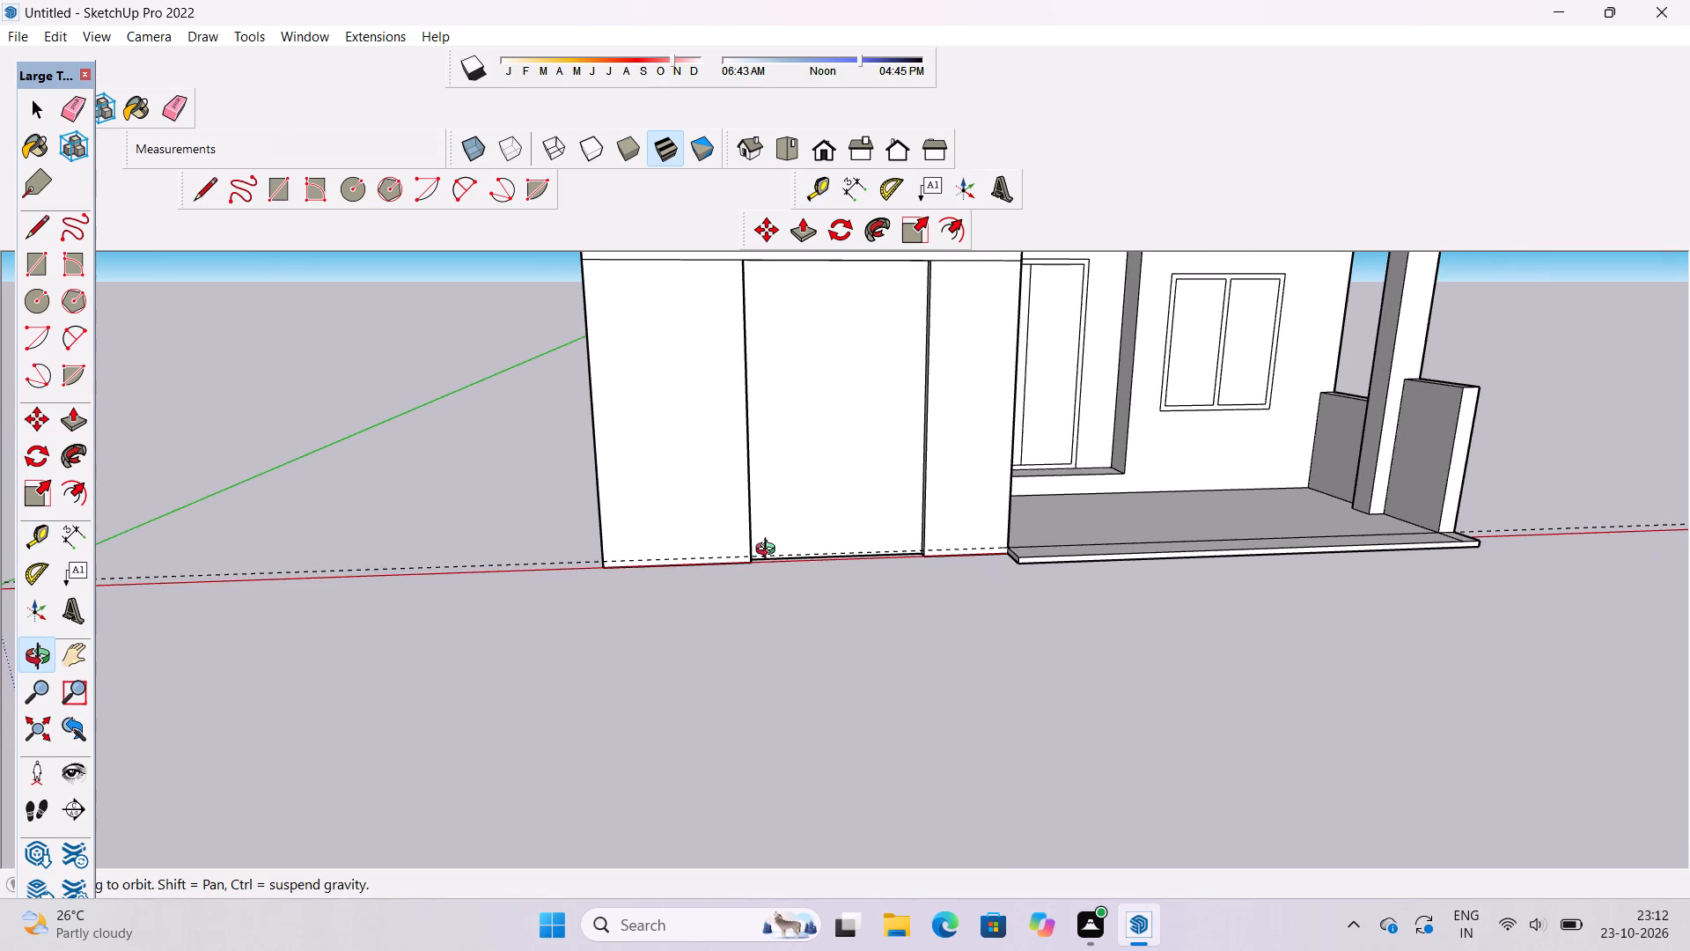
Draw a line along the guide across the tower wall's base, from its outer front corner to the near edge of the door recess.
left_click_drag(593, 567, 753, 617)
scroll(771, 616, "up", 9)
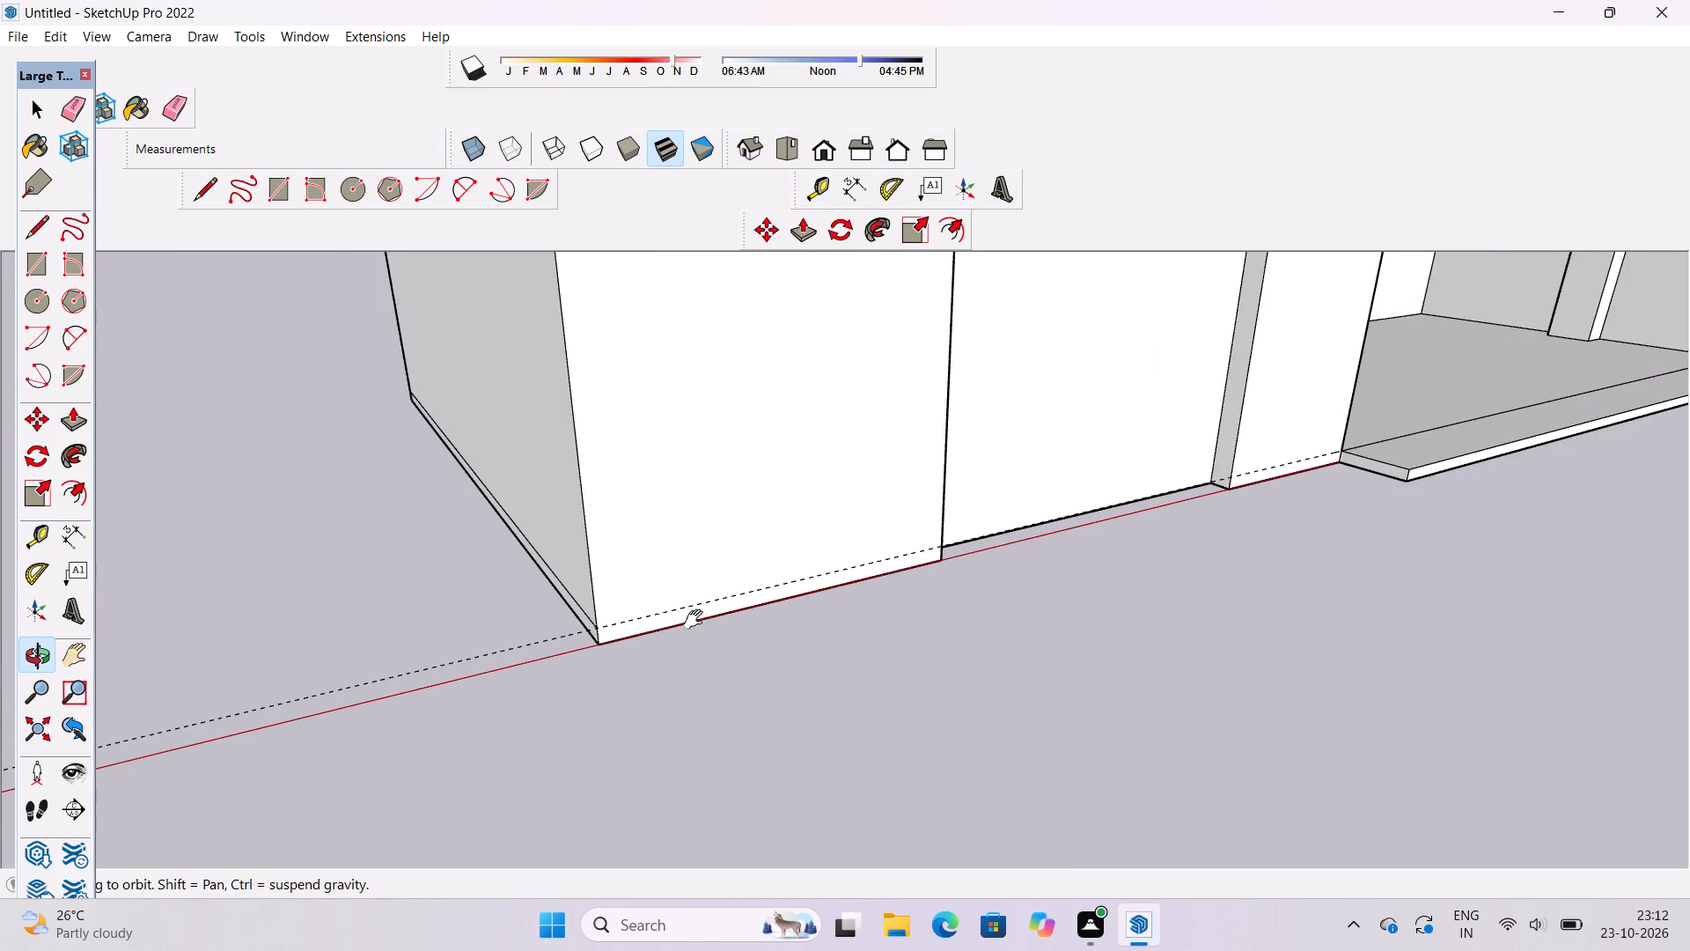
left_click_drag(692, 622, 673, 631, "shift")
left_click_drag(669, 634, 718, 638, "shift")
key("l")
scroll(501, 615, "down", 4)
scroll(642, 632, "up", 11)
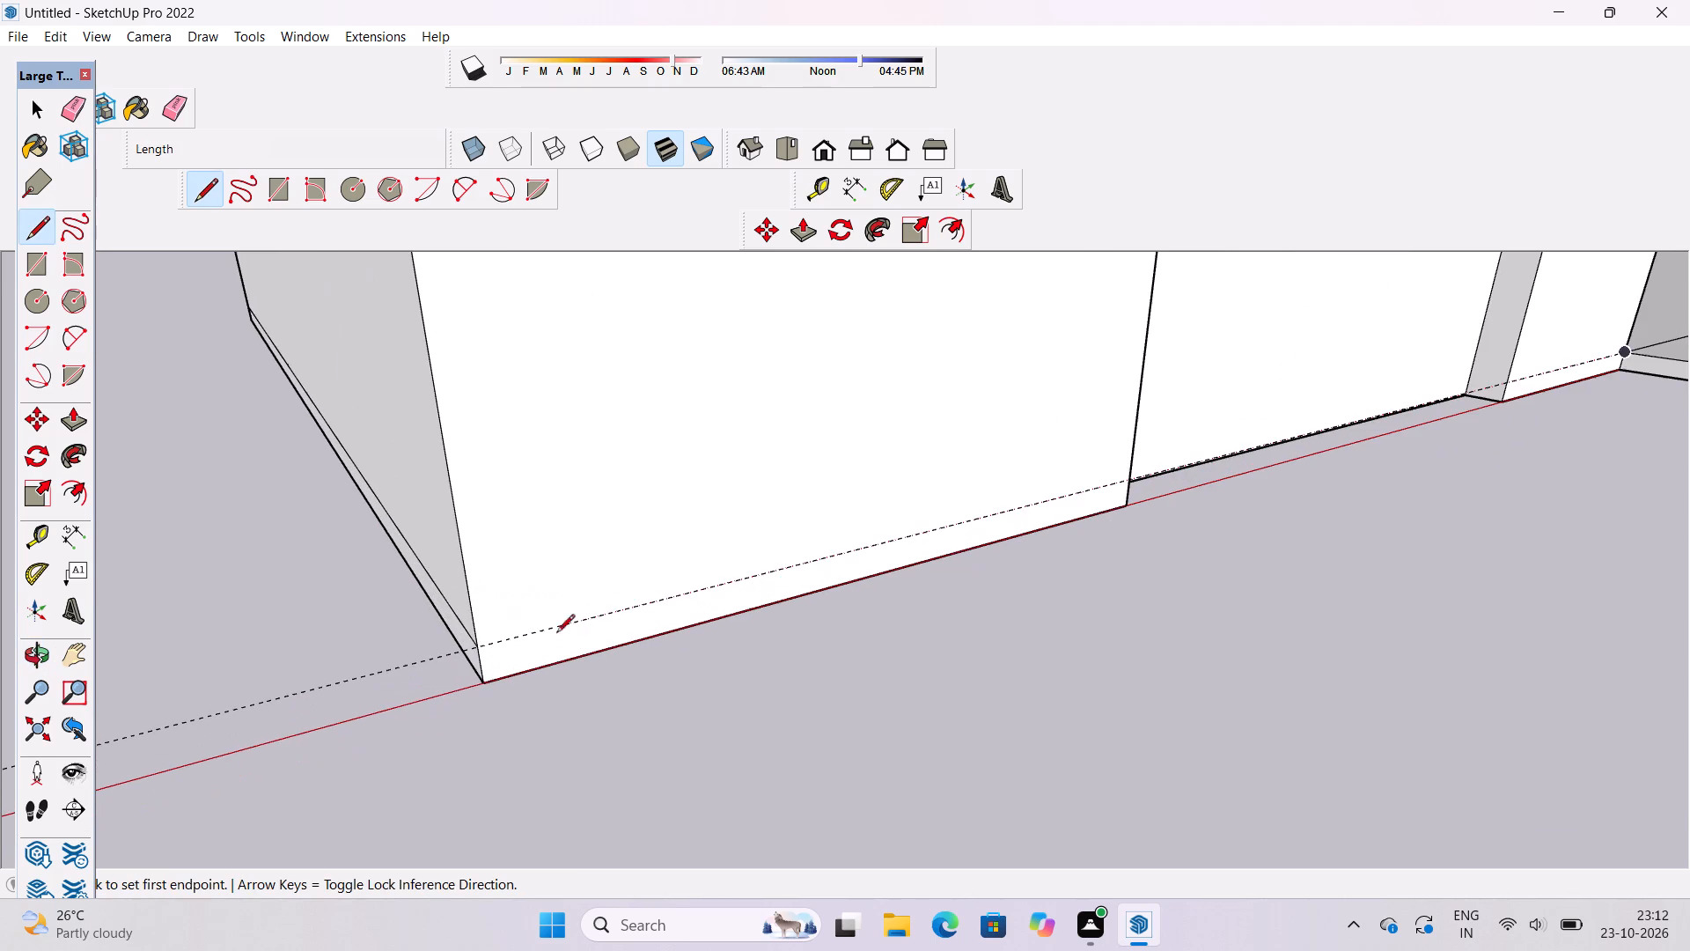
left_click(476, 647)
scroll(478, 647, "down", 7)
scroll(908, 560, "up", 4)
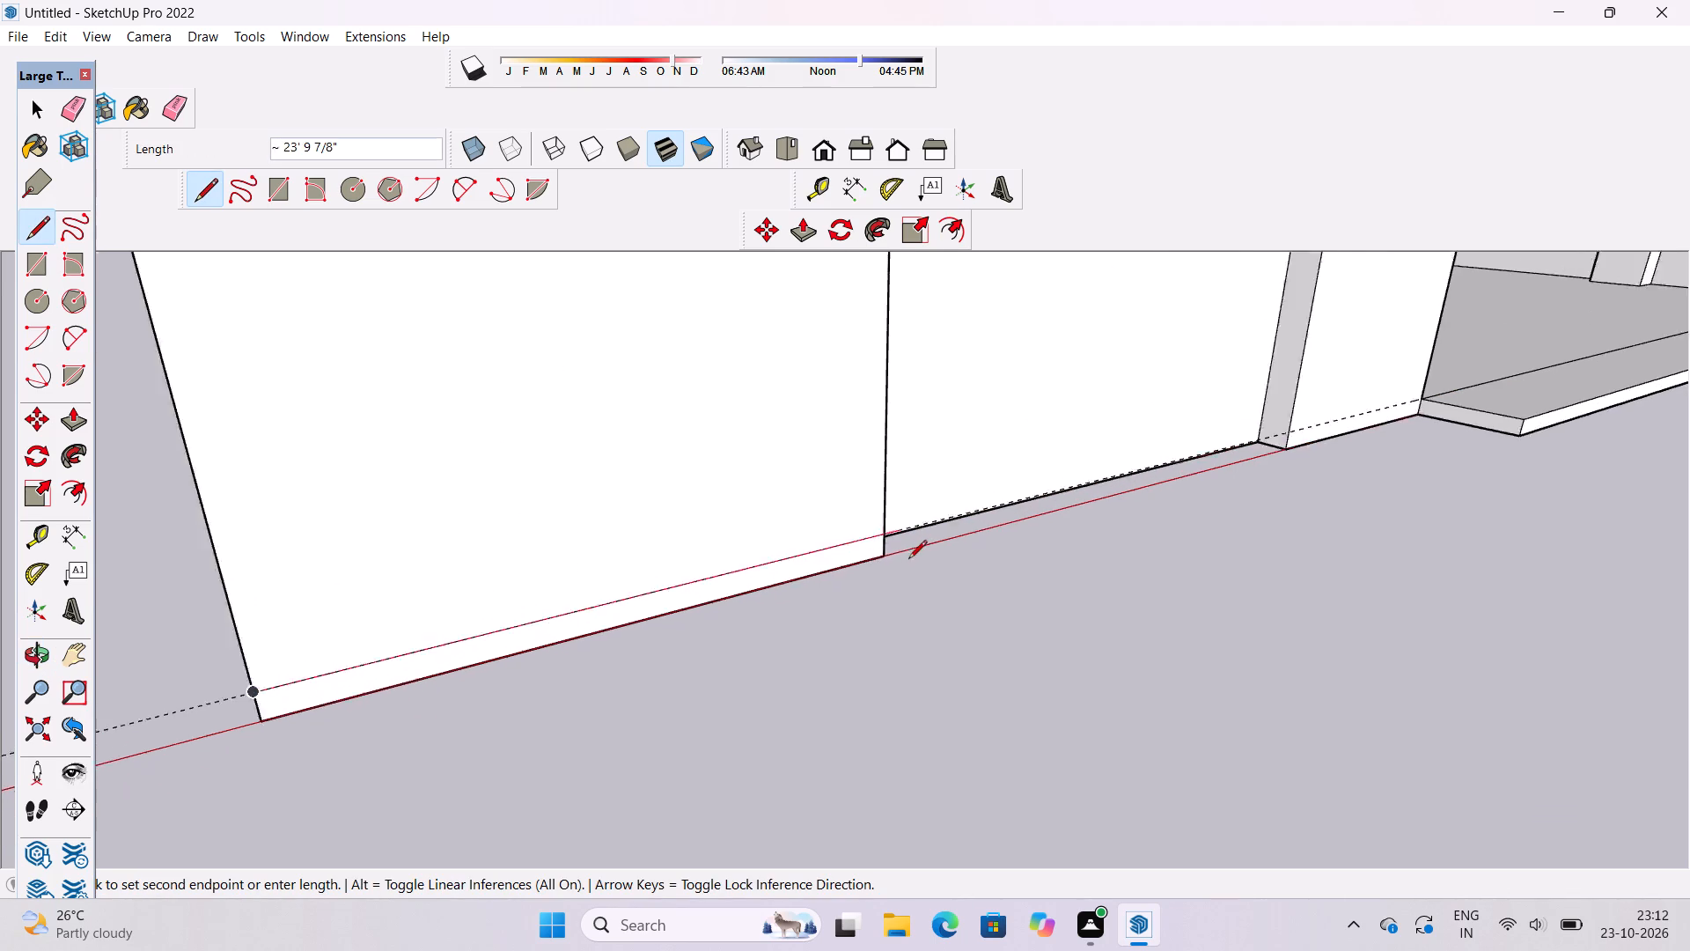
scroll(908, 560, "up", 5)
left_click(888, 516)
scroll(623, 571, "down", 5)
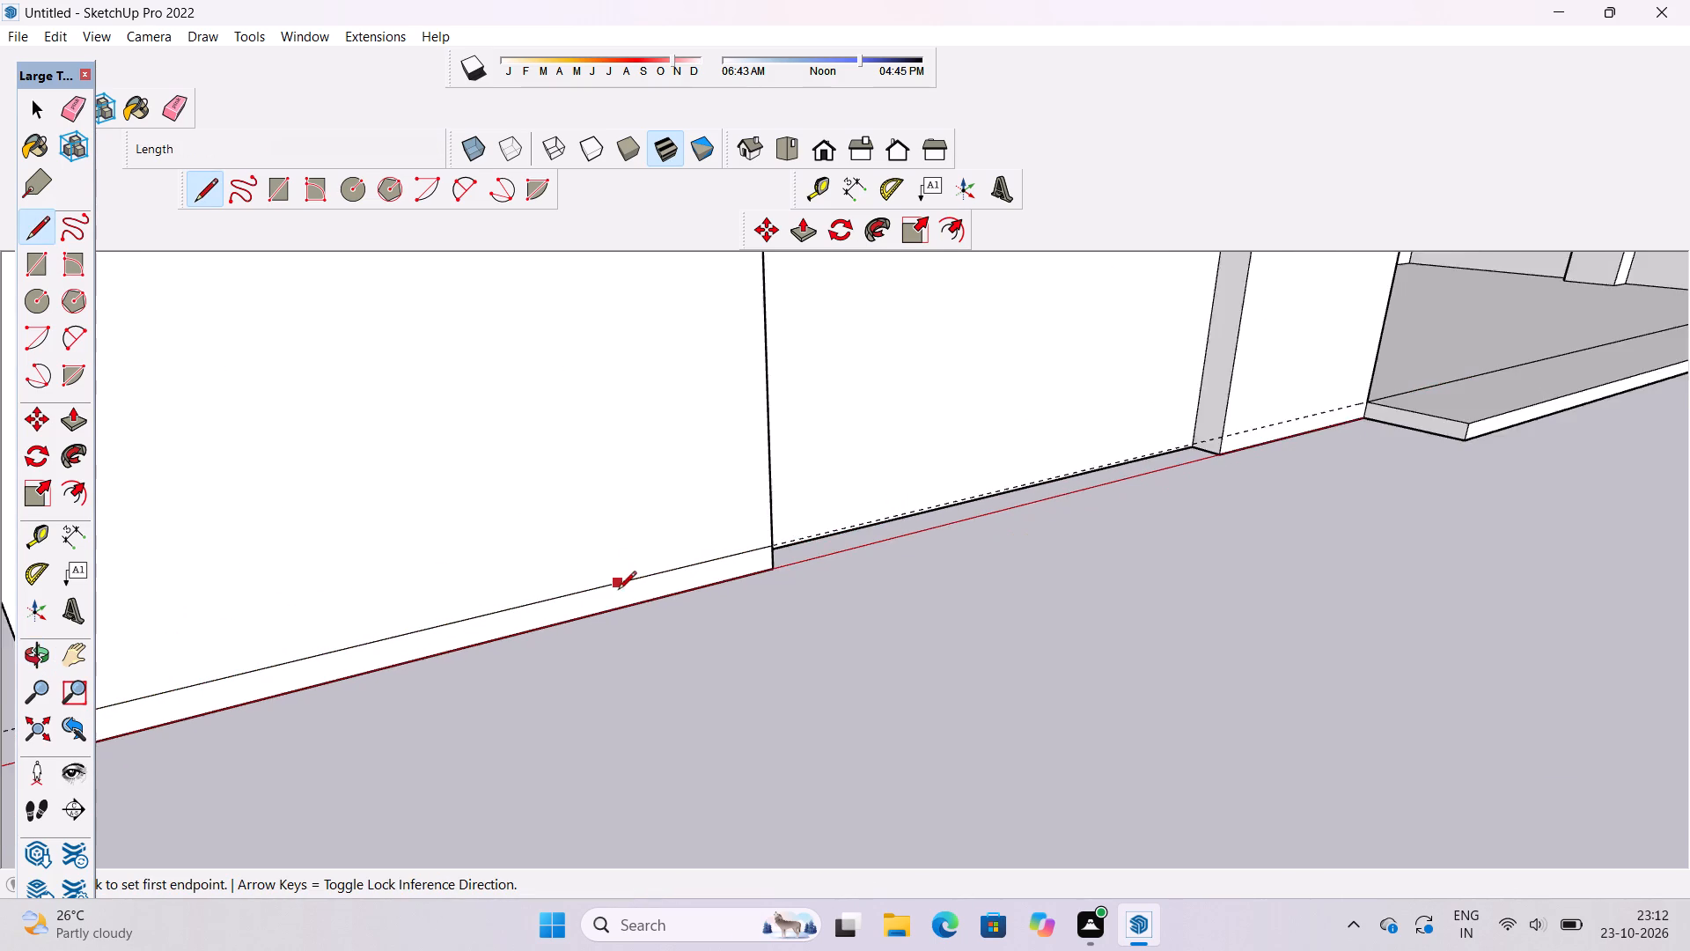
Draw a line along the guide from the porch slab's inner corner to the door recess edge at the tower base.
scroll(618, 591, "down", 6)
scroll(1067, 516, "down", 3)
scroll(1234, 403, "up", 4)
scroll(1151, 467, "up", 9)
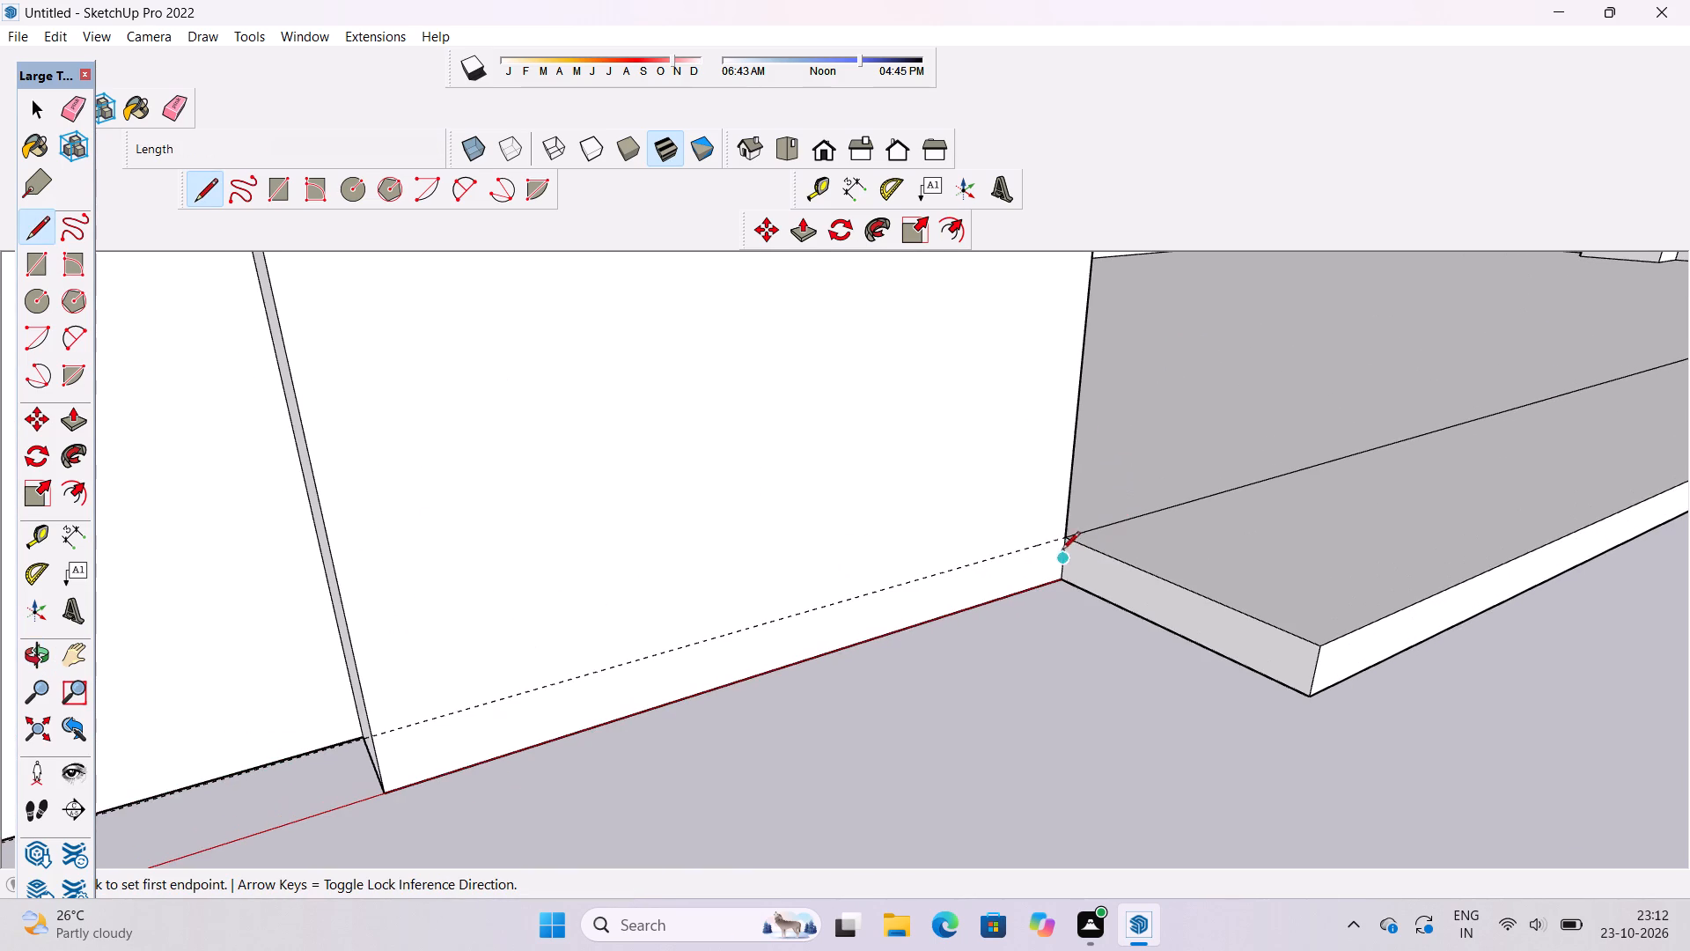
left_click(1062, 538)
scroll(1062, 538, "down", 5)
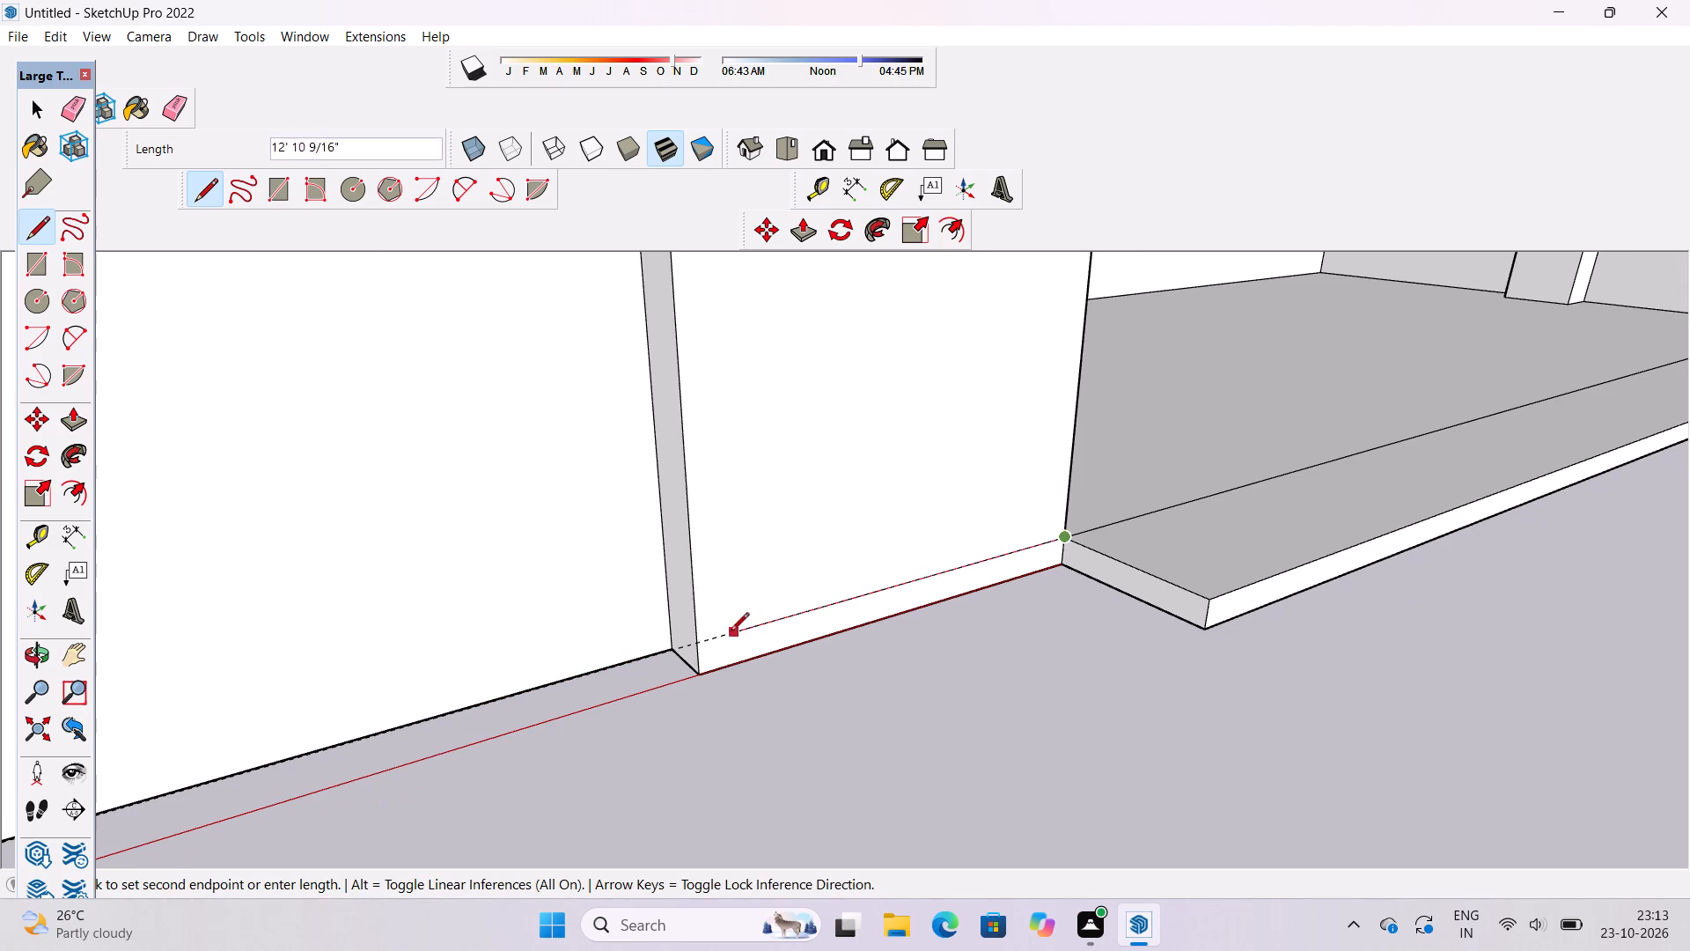
left_click(696, 642)
scroll(741, 638, "down", 6)
key("space")
Erase the guide line running across the base of the tower front.
scroll(766, 621, "down", 7)
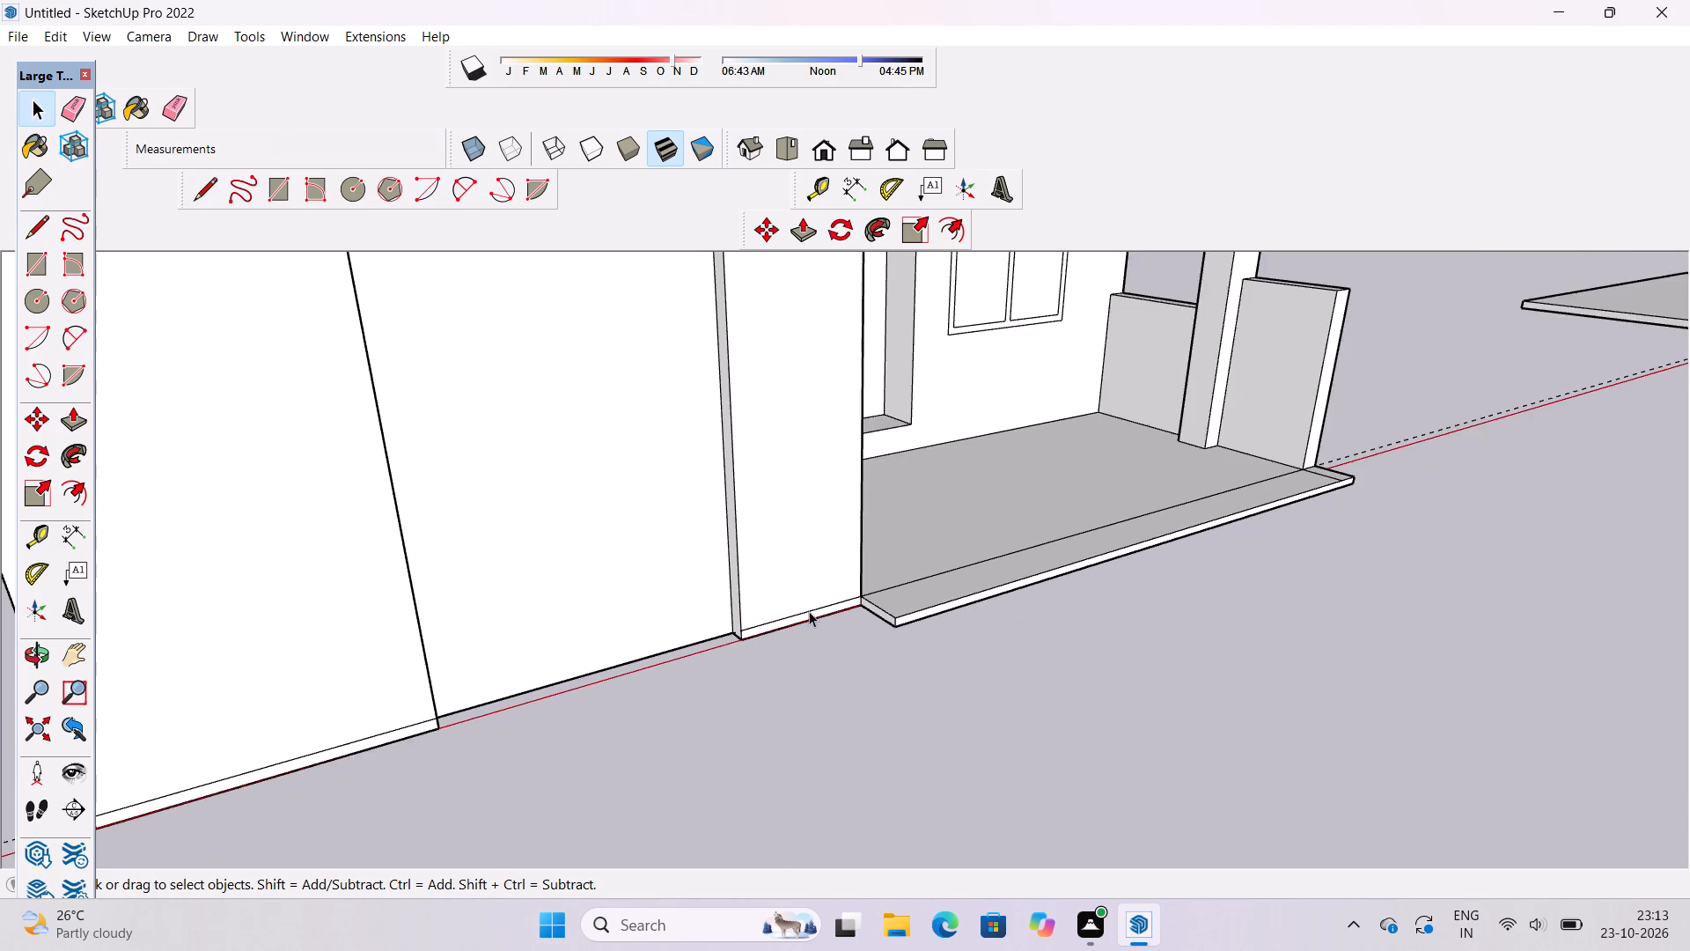
scroll(810, 611, "down", 11)
key("e")
left_click_drag(568, 652, 577, 692)
Examine the tower base strips, the door recess and the front edge of the porch slab from several angles.
scroll(703, 690, "up", 1)
key("o")
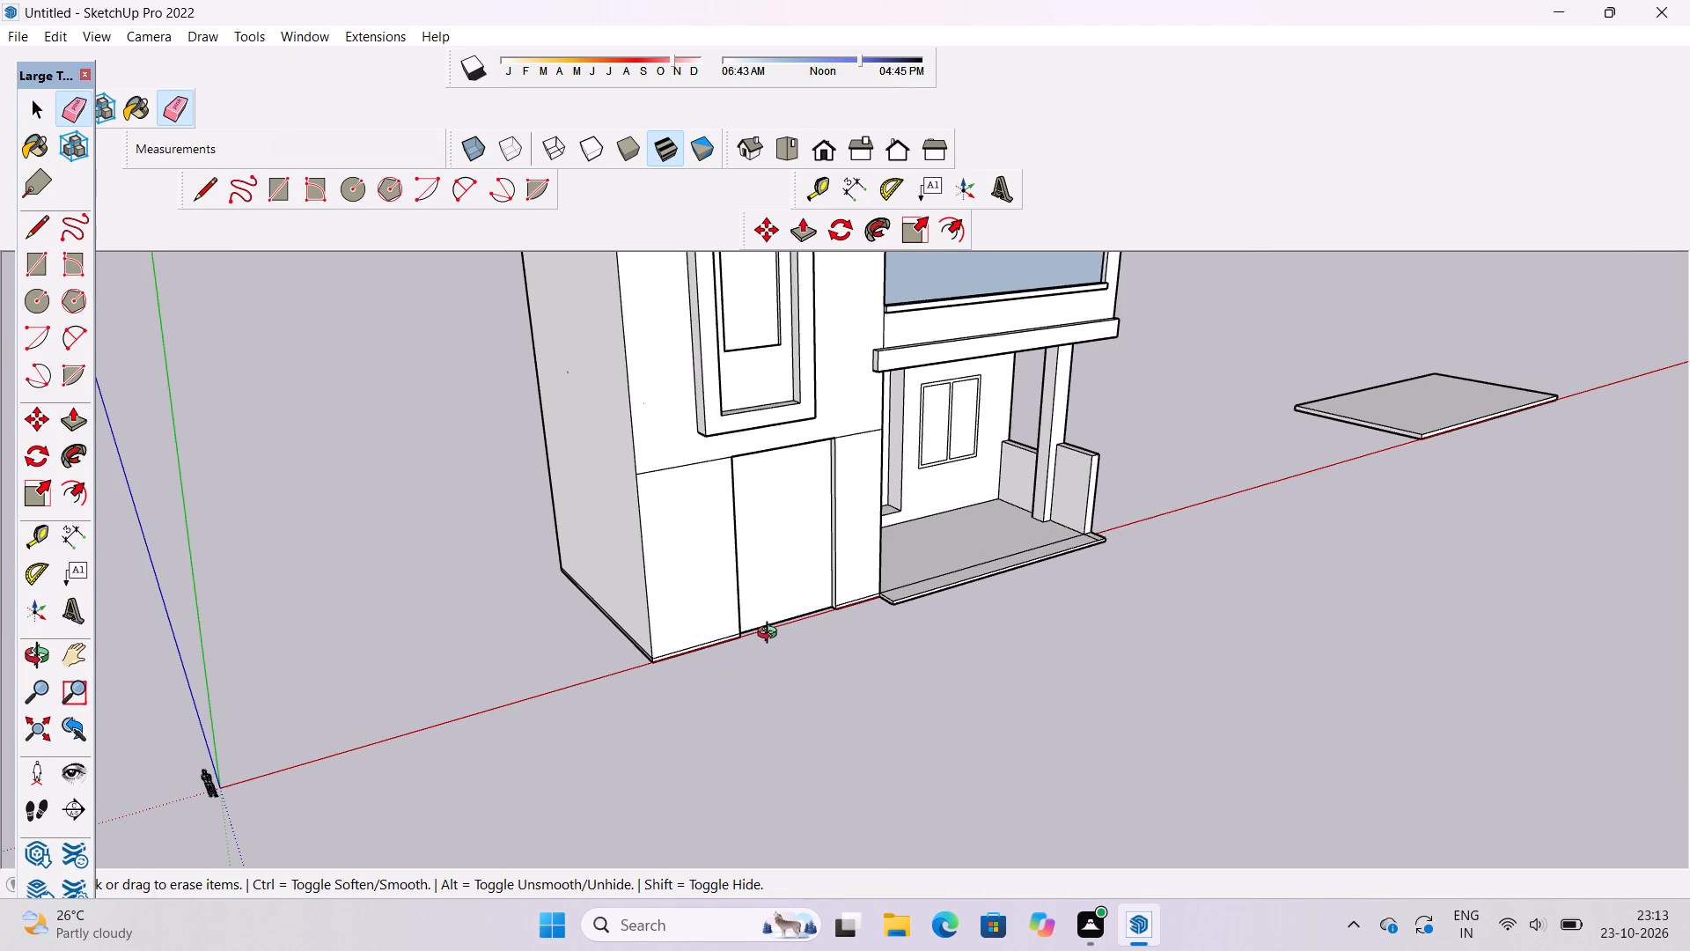
left_click_drag(736, 625, 736, 642, "shift")
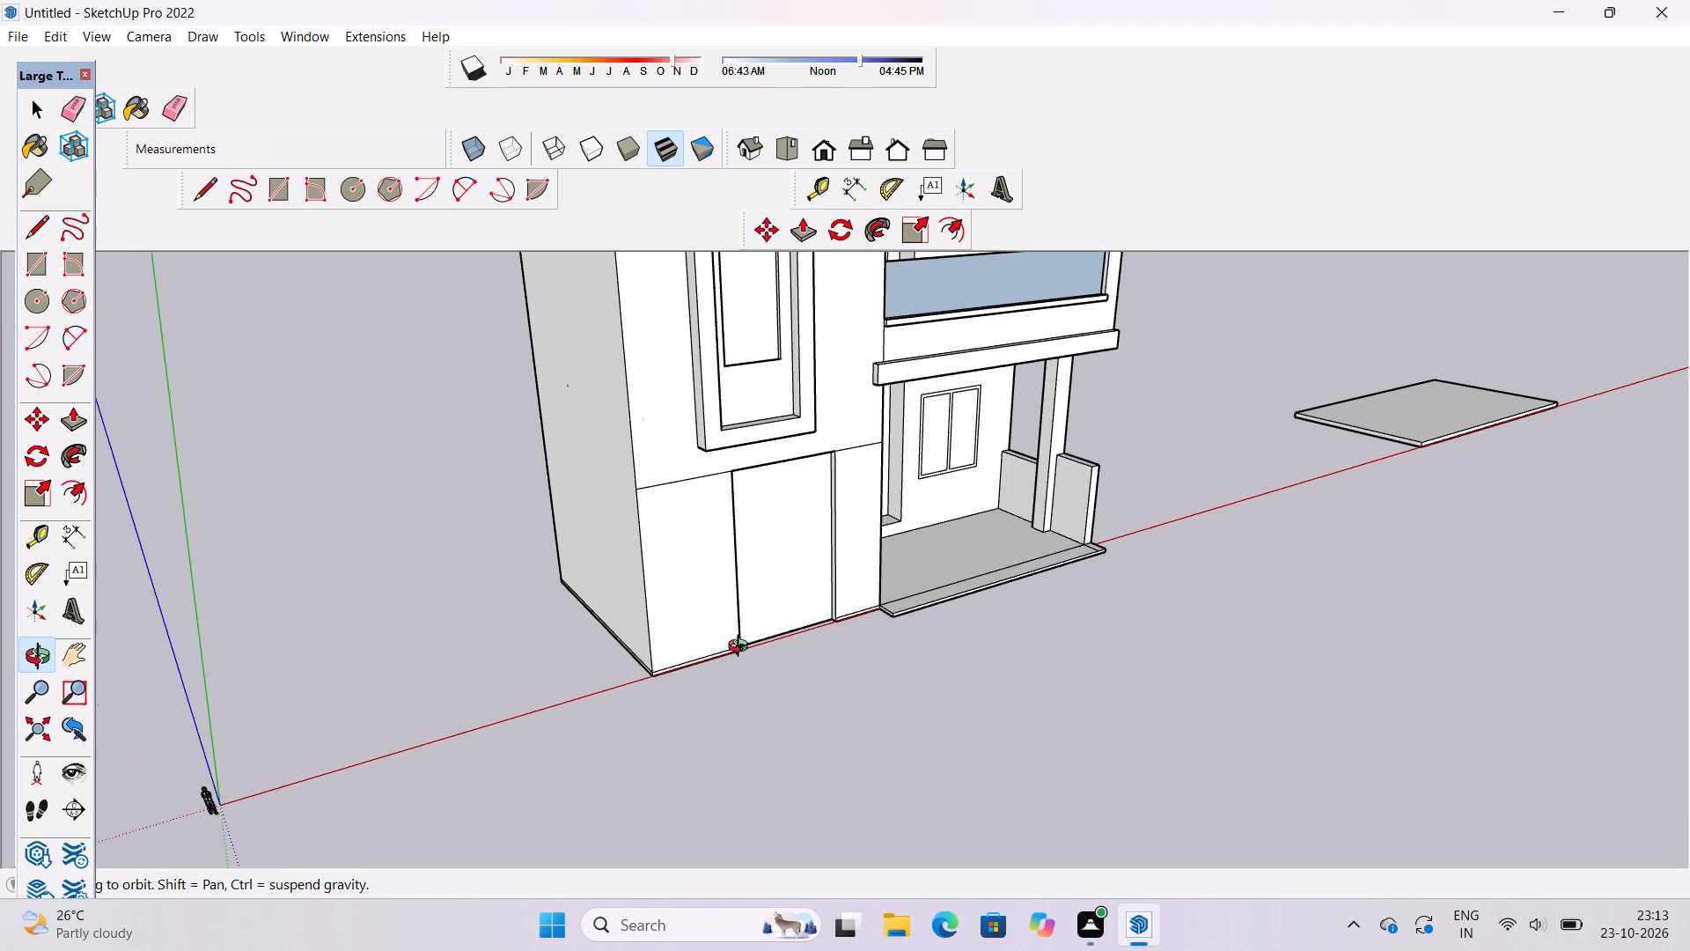
scroll(742, 648, "up", 3)
left_click_drag(760, 639, 738, 656, "shift")
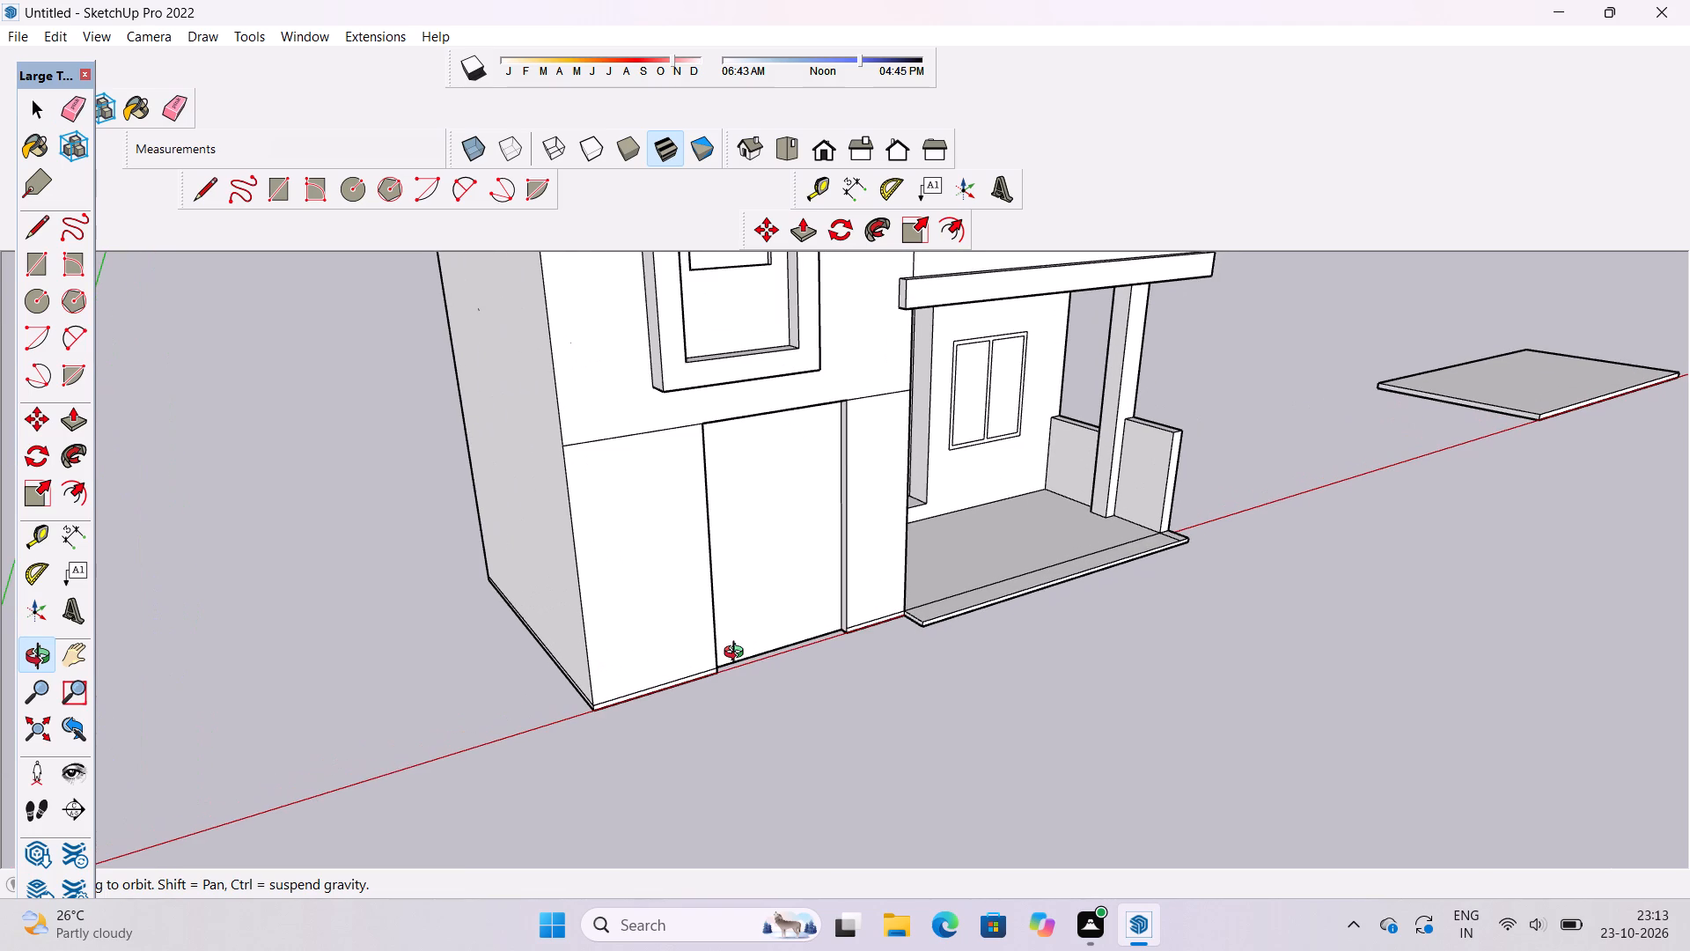
left_click_drag(754, 638, 754, 683, "shift")
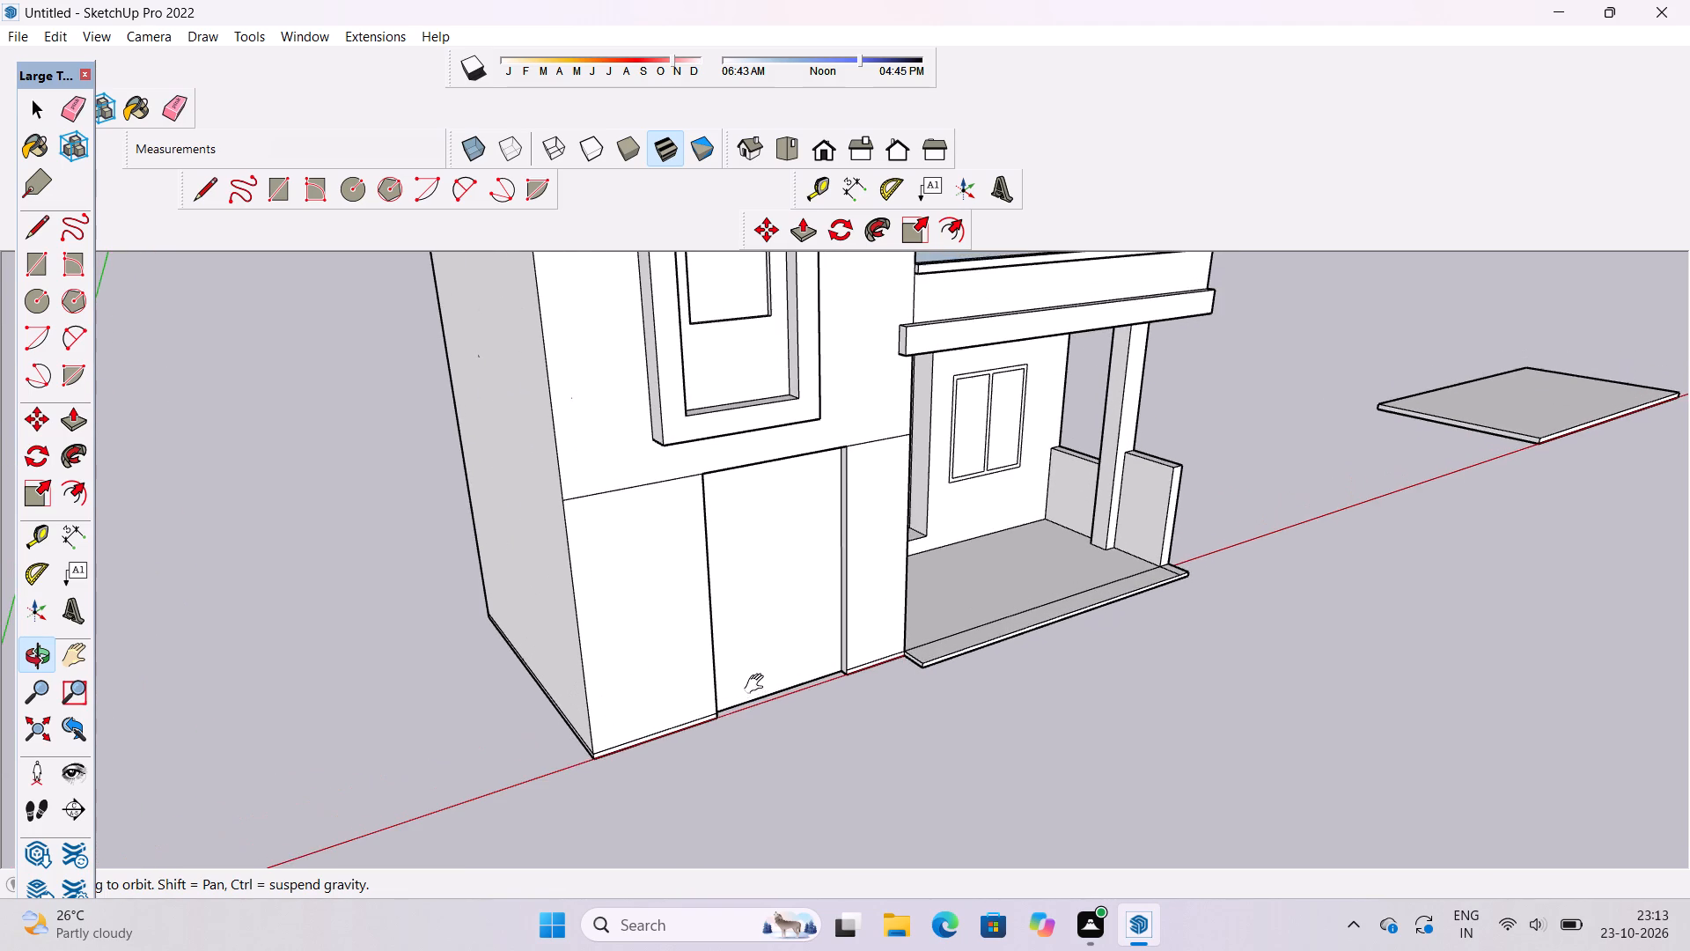
scroll(782, 695, "up", 1)
left_click_drag(782, 695, 767, 660, "shift")
left_click_drag(767, 660, 829, 689)
scroll(831, 690, "up", 4)
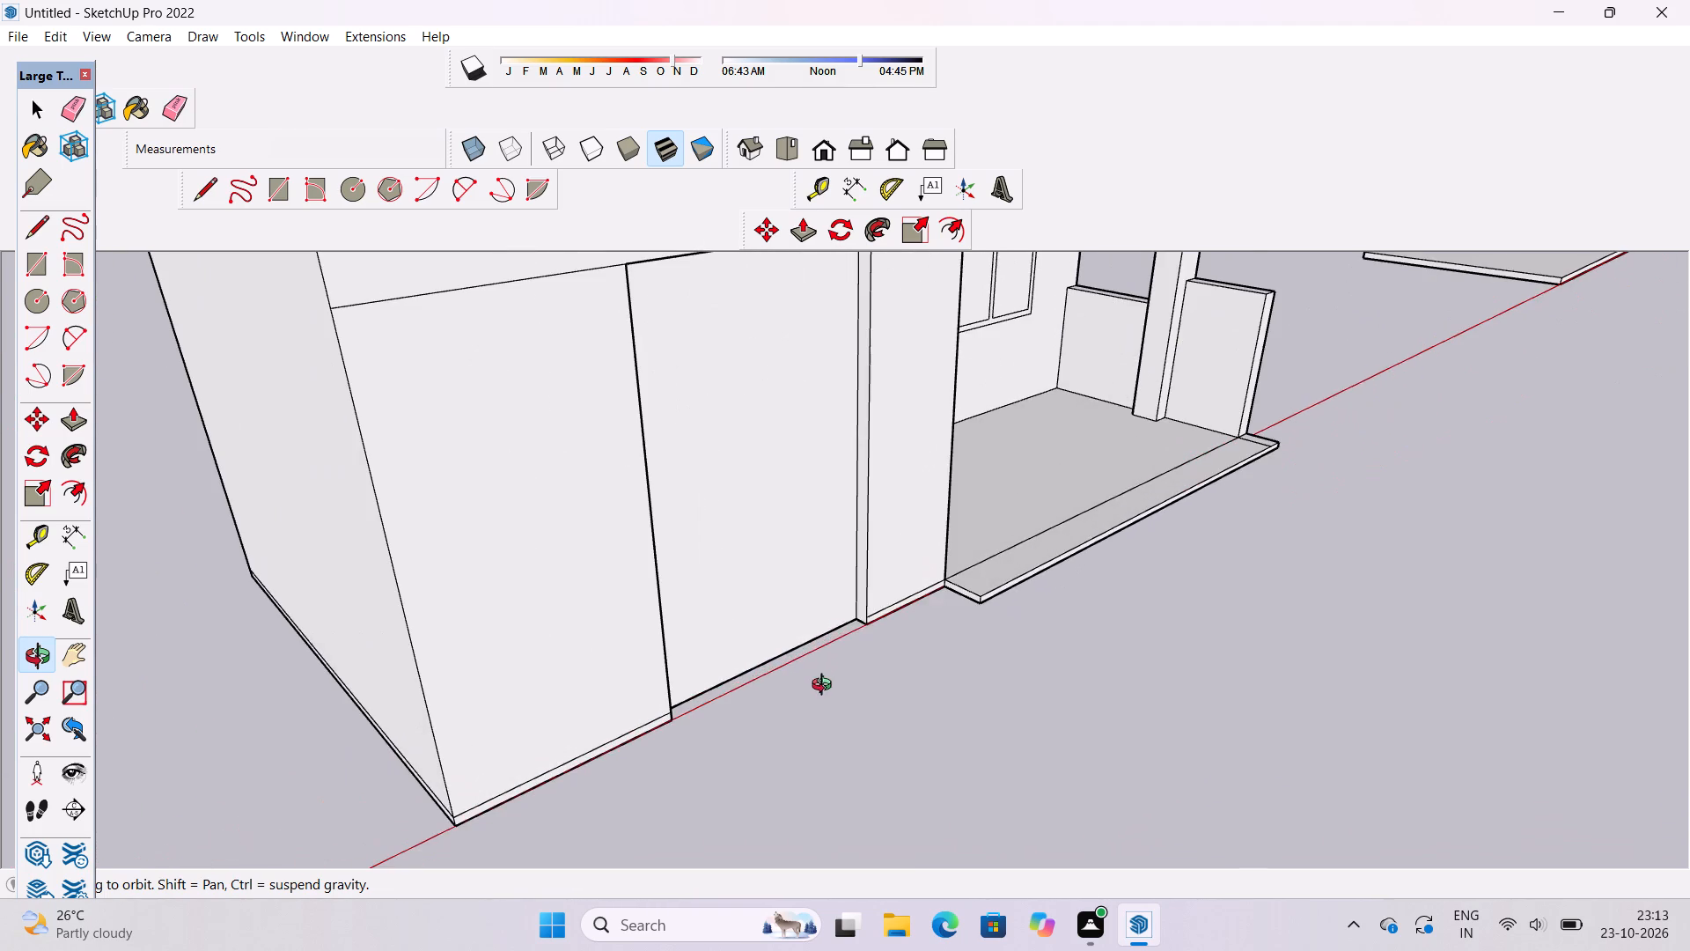
left_click_drag(824, 682, 828, 706, "shift")
left_click_drag(828, 710, 812, 690)
scroll(809, 679, "down", 4)
left_click_drag(892, 711, 747, 673)
left_click_drag(889, 601, 846, 624)
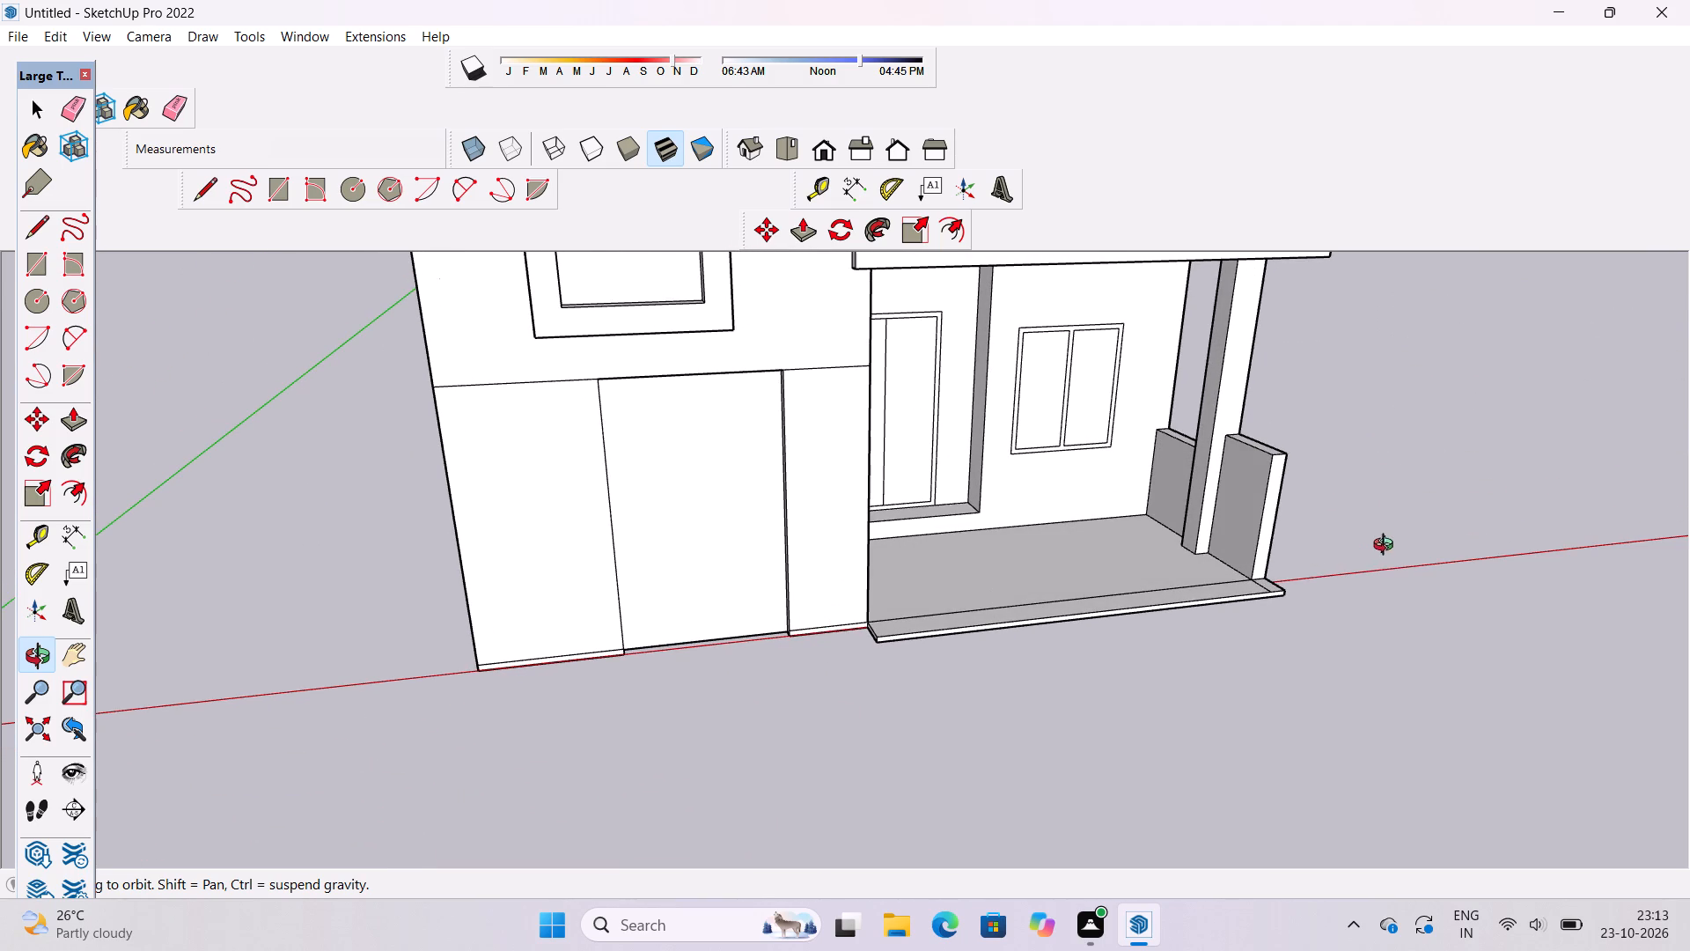
left_click_drag(964, 584, 960, 595, "shift")
left_click_drag(940, 626, 793, 716)
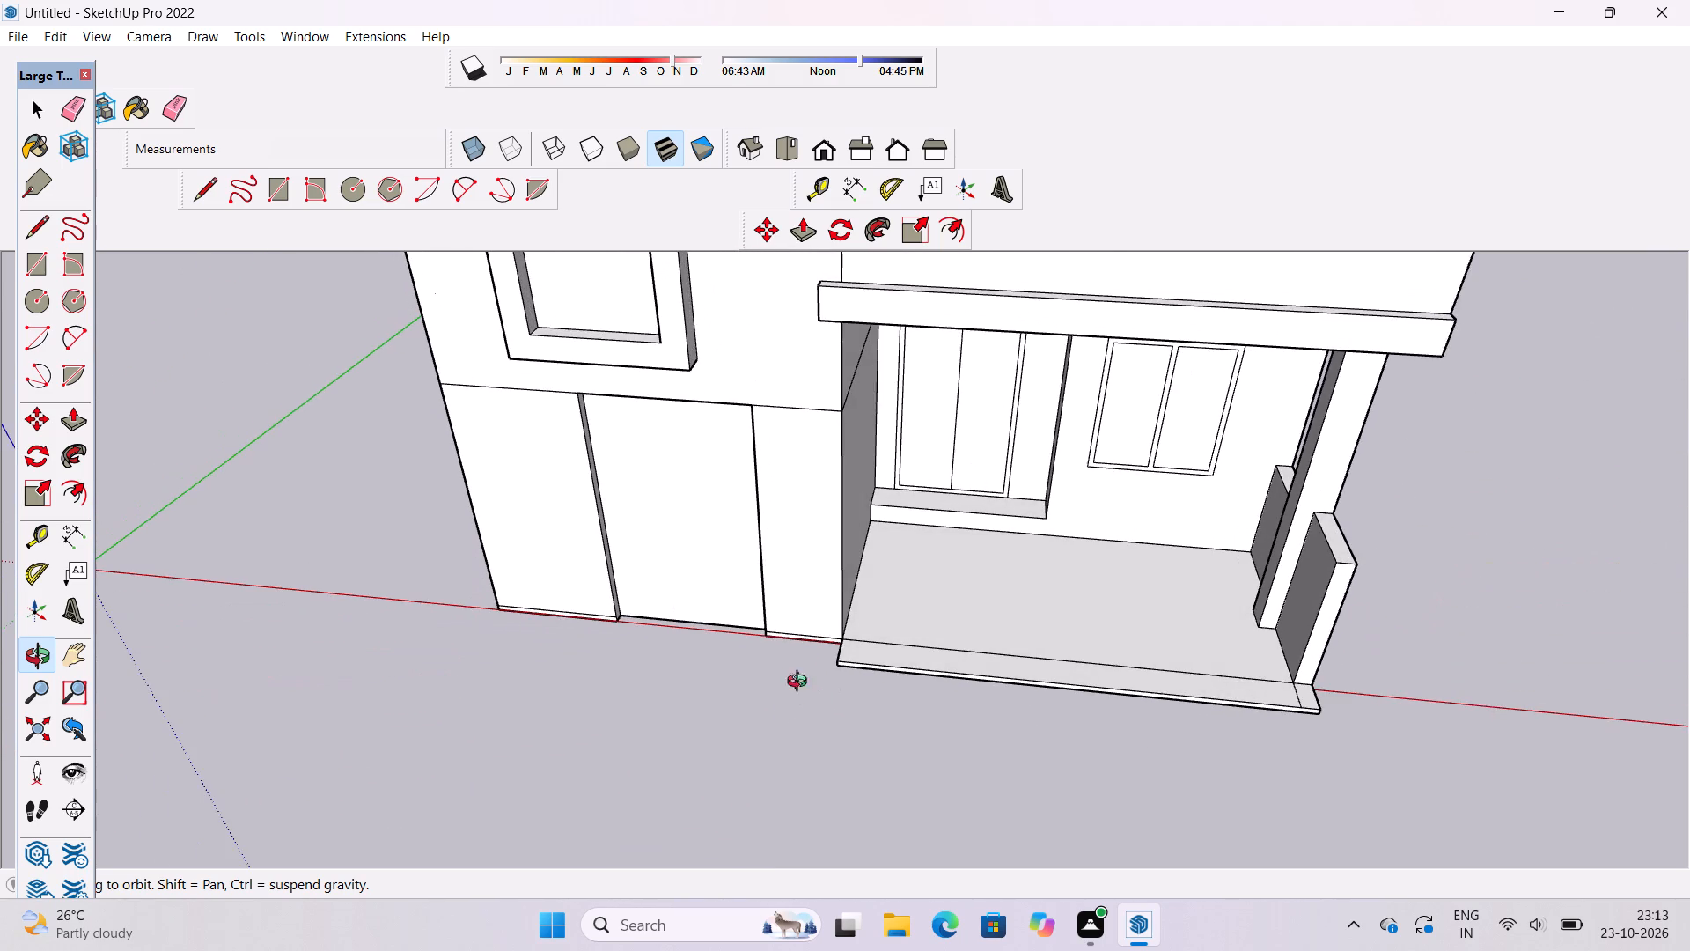
scroll(807, 664, "up", 1)
left_click_drag(807, 662, 997, 691)
left_click_drag(1003, 688, 825, 662, "shift")
scroll(847, 638, "up", 3)
left_click_drag(848, 637, 812, 686, "shift")
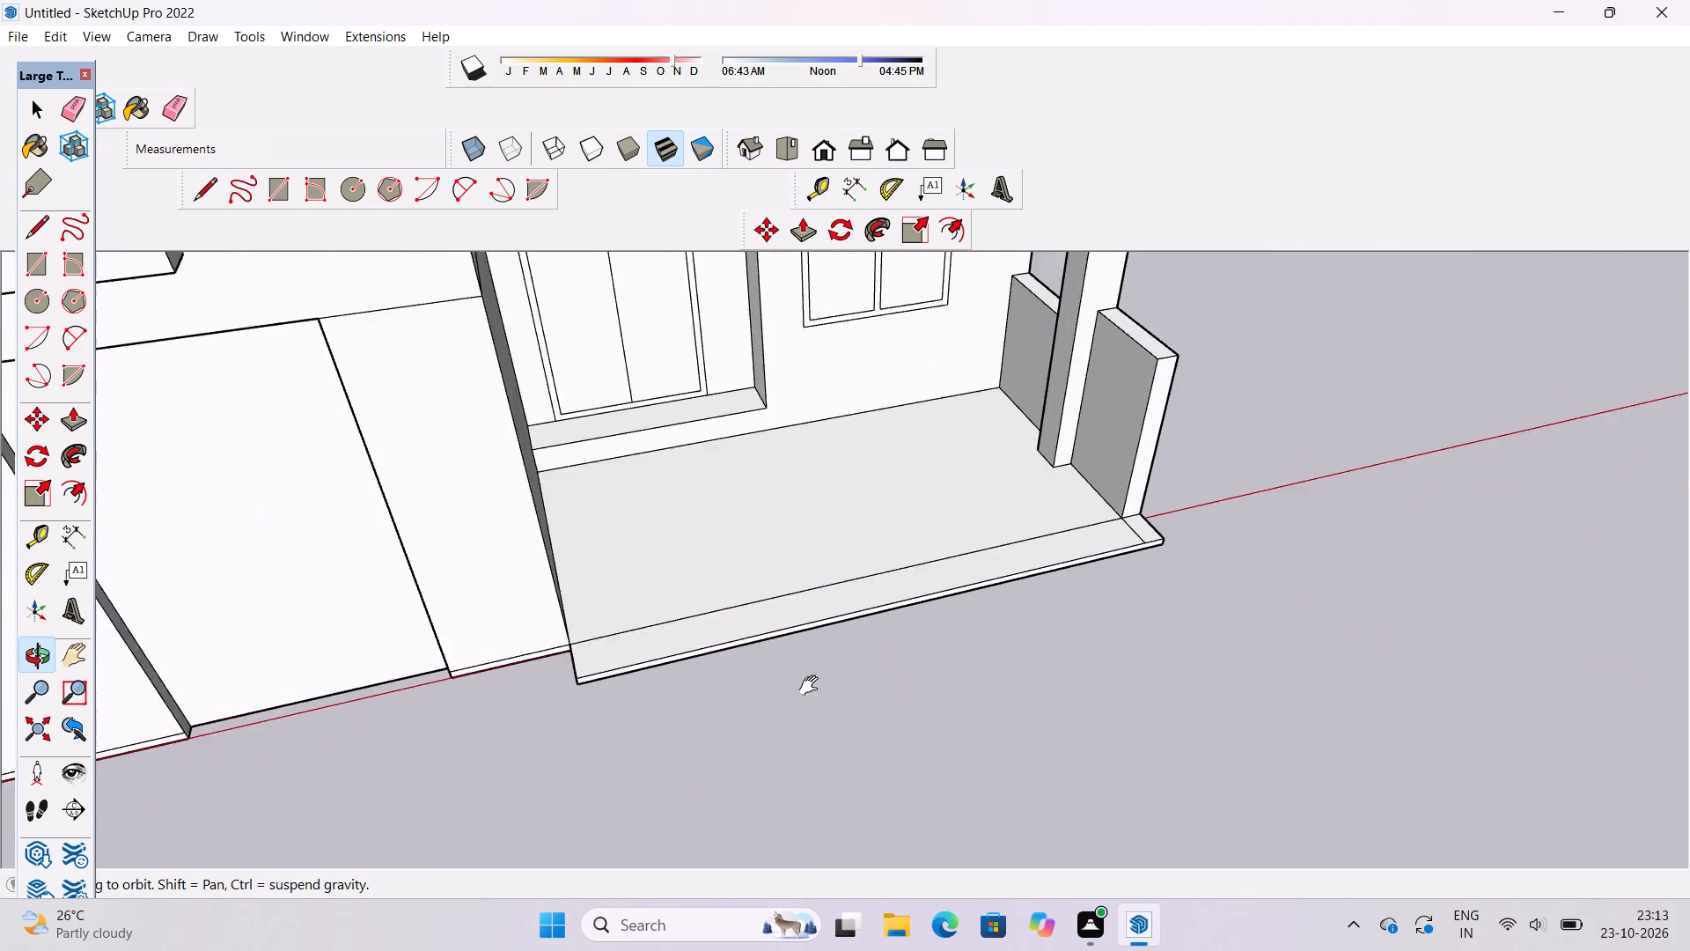
left_click_drag(812, 686, 952, 661)
left_click_drag(937, 663, 857, 694, "shift")
left_click_drag(855, 692, 855, 665)
scroll(818, 623, "down", 4)
Push/Pull the thin front edge face of the porch slab outward by 8'.
key("p")
scroll(846, 641, "up", 10)
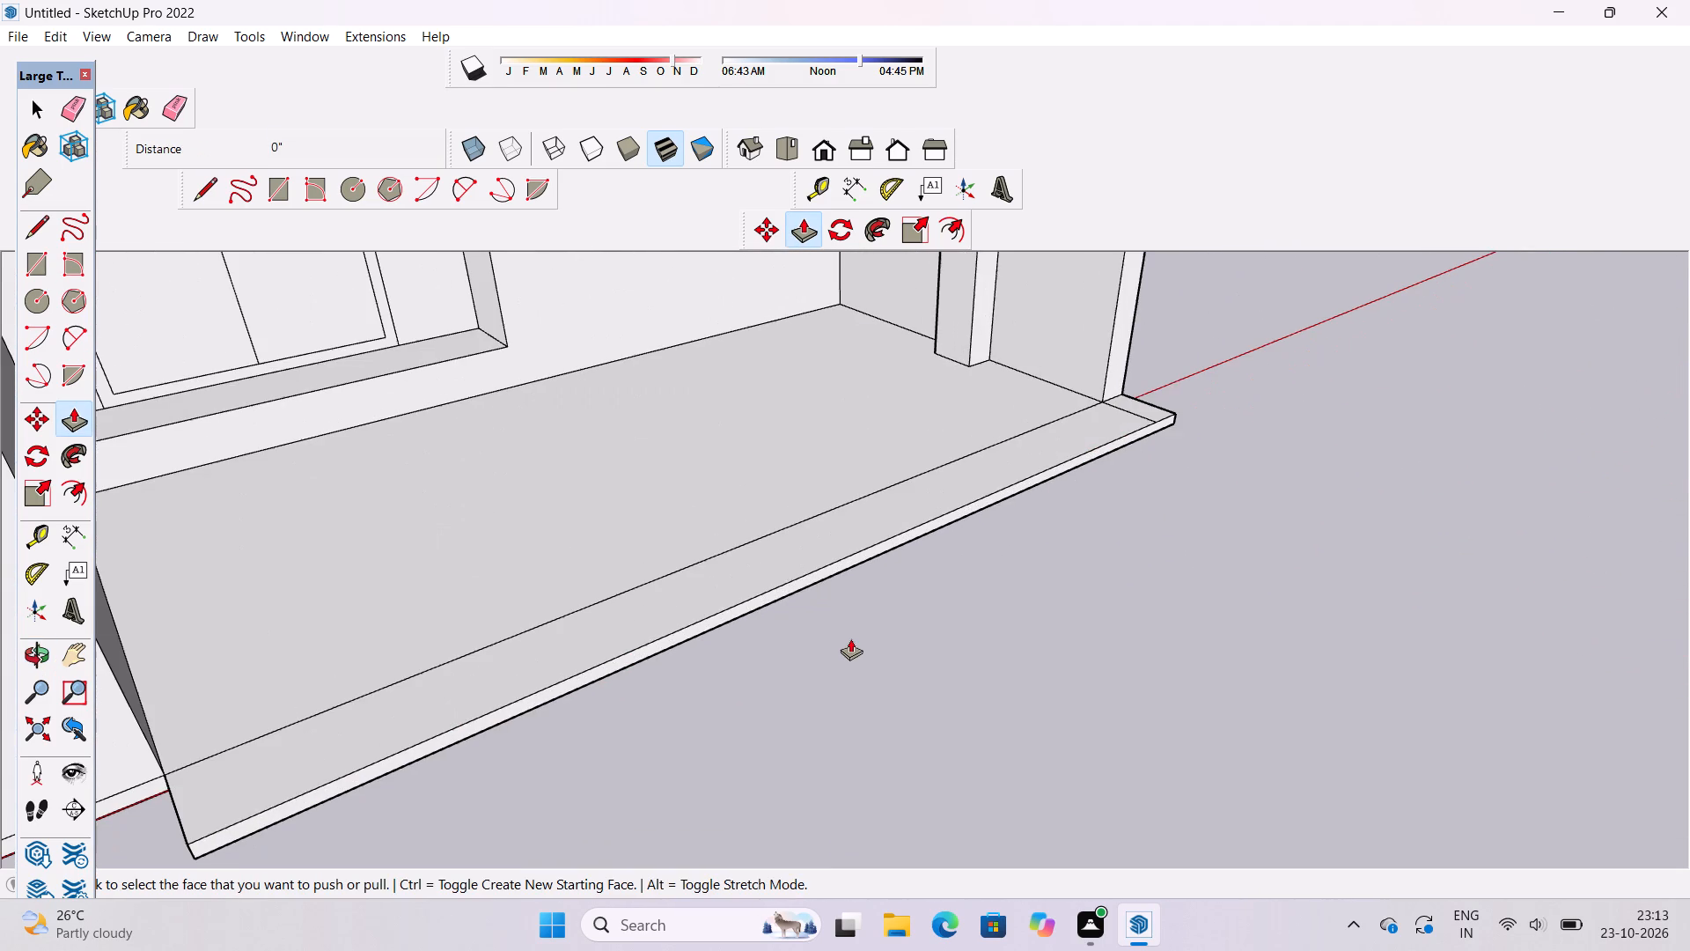
left_click(815, 579)
scroll(815, 579, "down", 4)
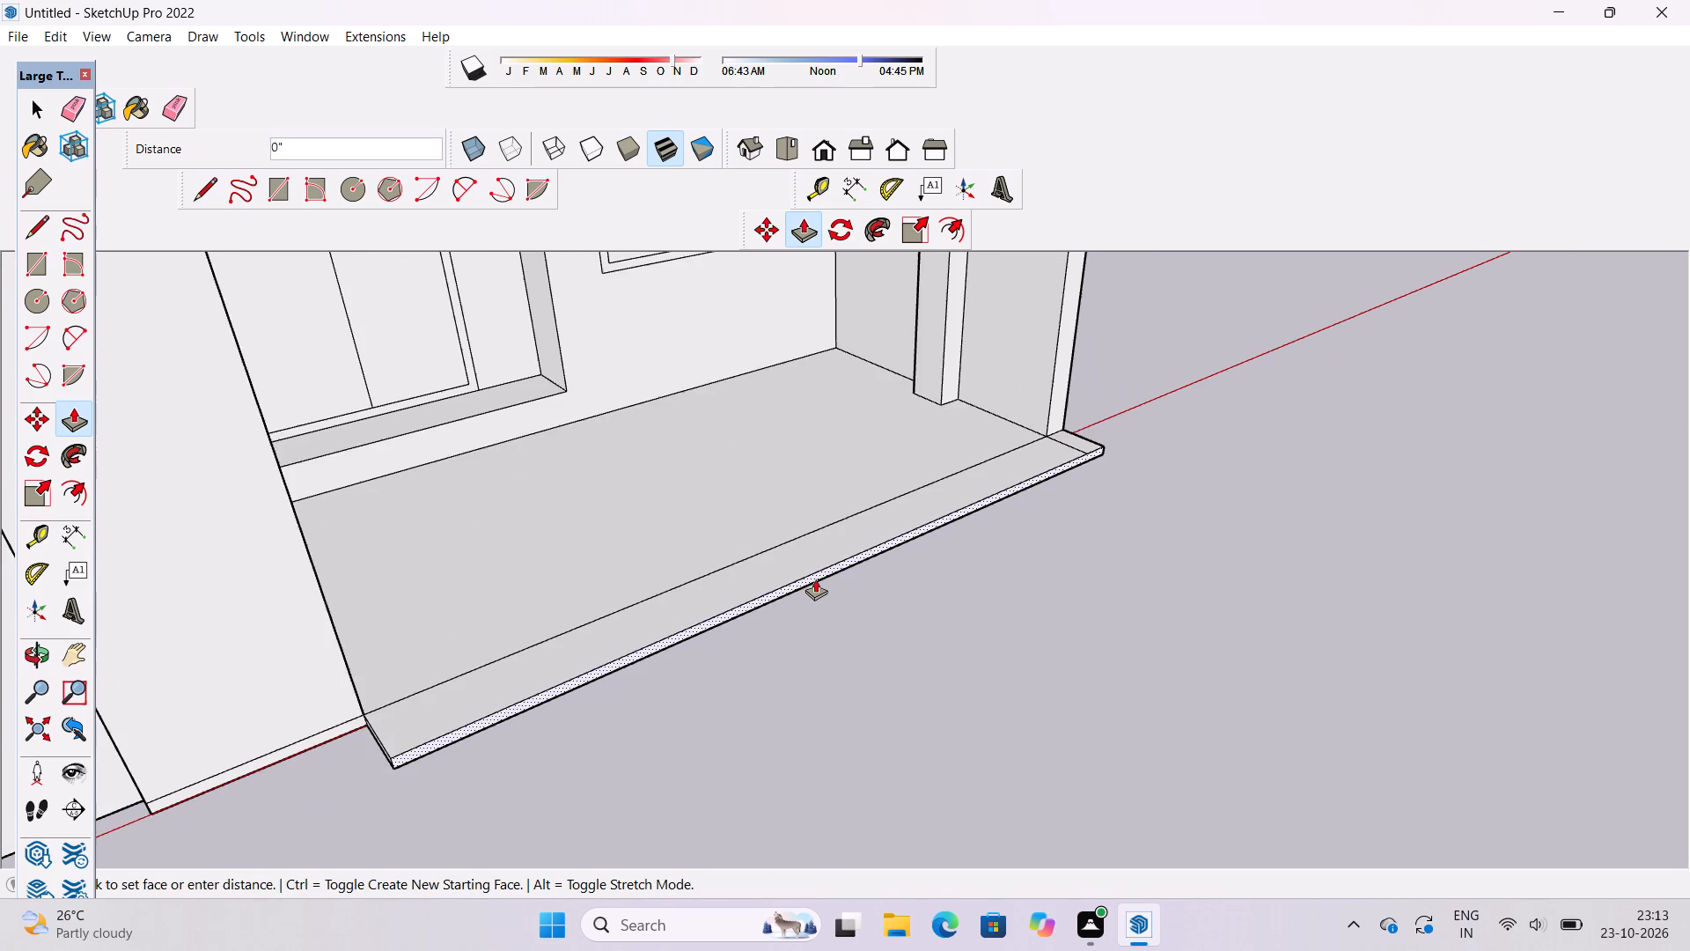
type("8'")
key("Return")
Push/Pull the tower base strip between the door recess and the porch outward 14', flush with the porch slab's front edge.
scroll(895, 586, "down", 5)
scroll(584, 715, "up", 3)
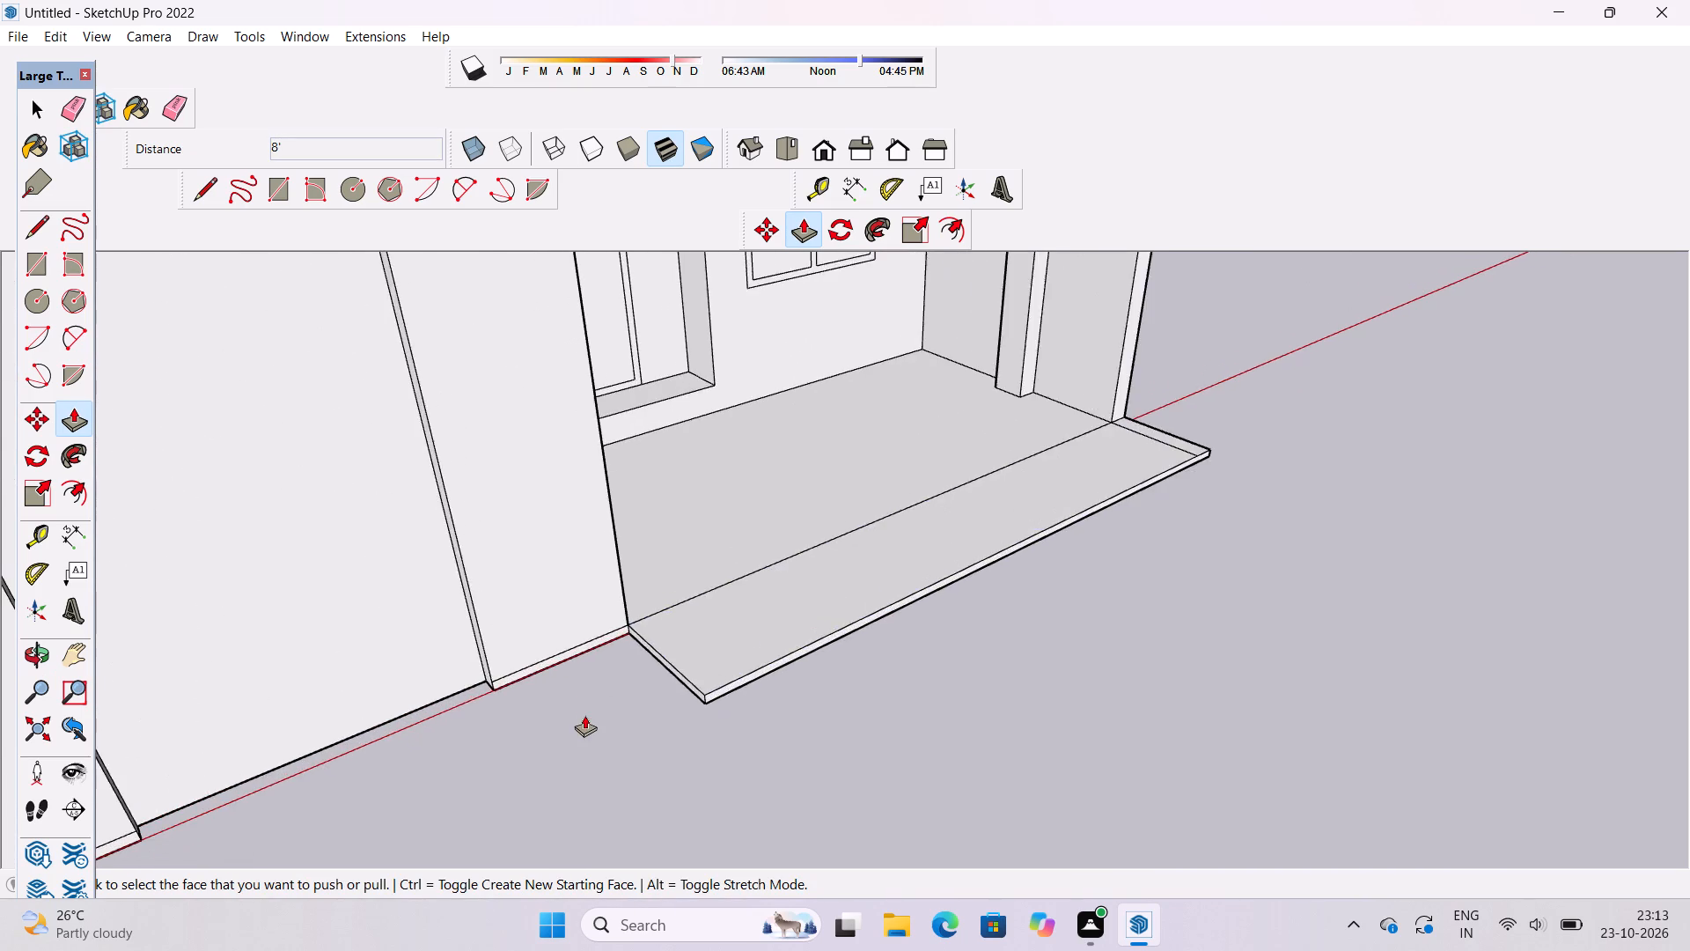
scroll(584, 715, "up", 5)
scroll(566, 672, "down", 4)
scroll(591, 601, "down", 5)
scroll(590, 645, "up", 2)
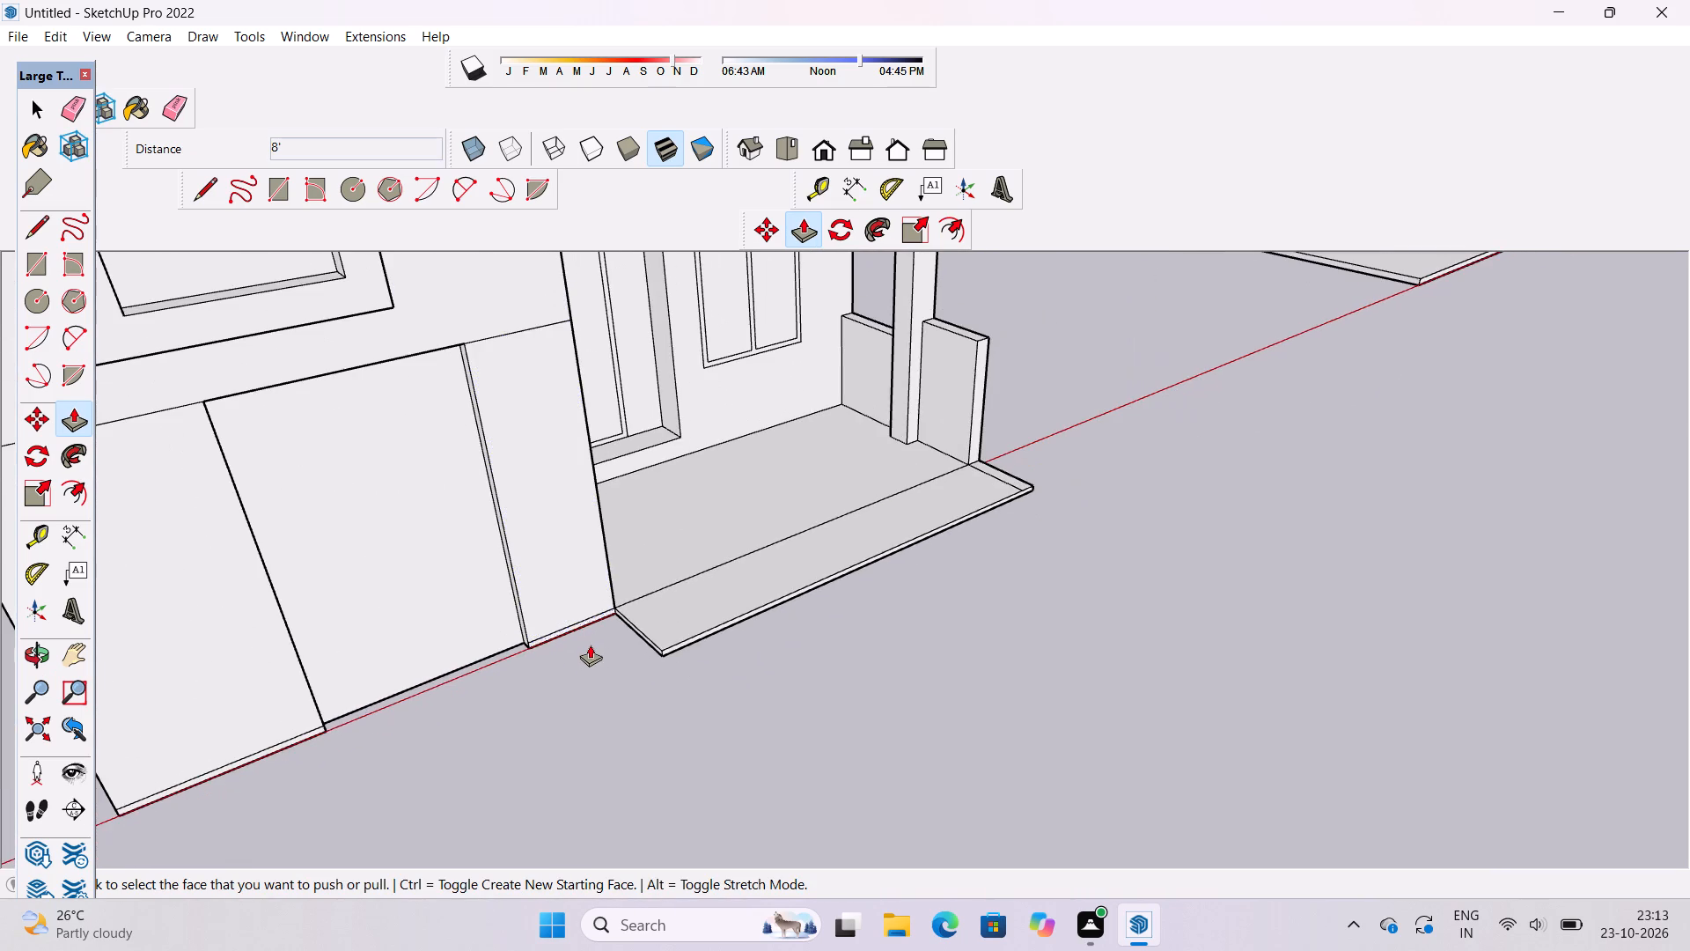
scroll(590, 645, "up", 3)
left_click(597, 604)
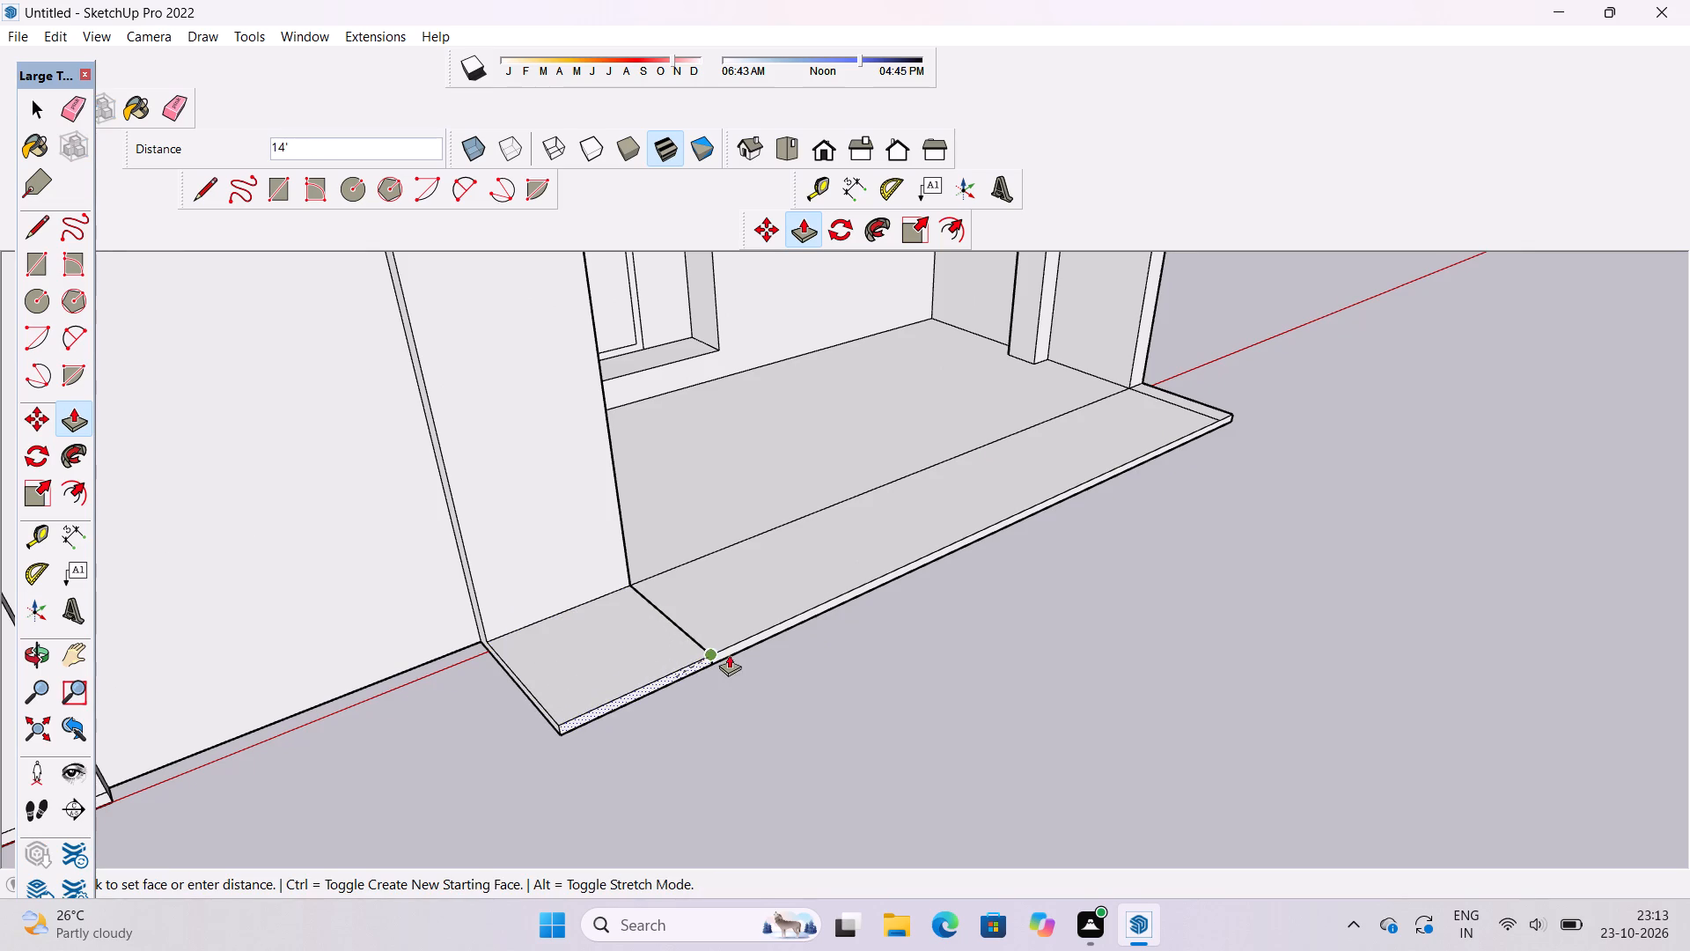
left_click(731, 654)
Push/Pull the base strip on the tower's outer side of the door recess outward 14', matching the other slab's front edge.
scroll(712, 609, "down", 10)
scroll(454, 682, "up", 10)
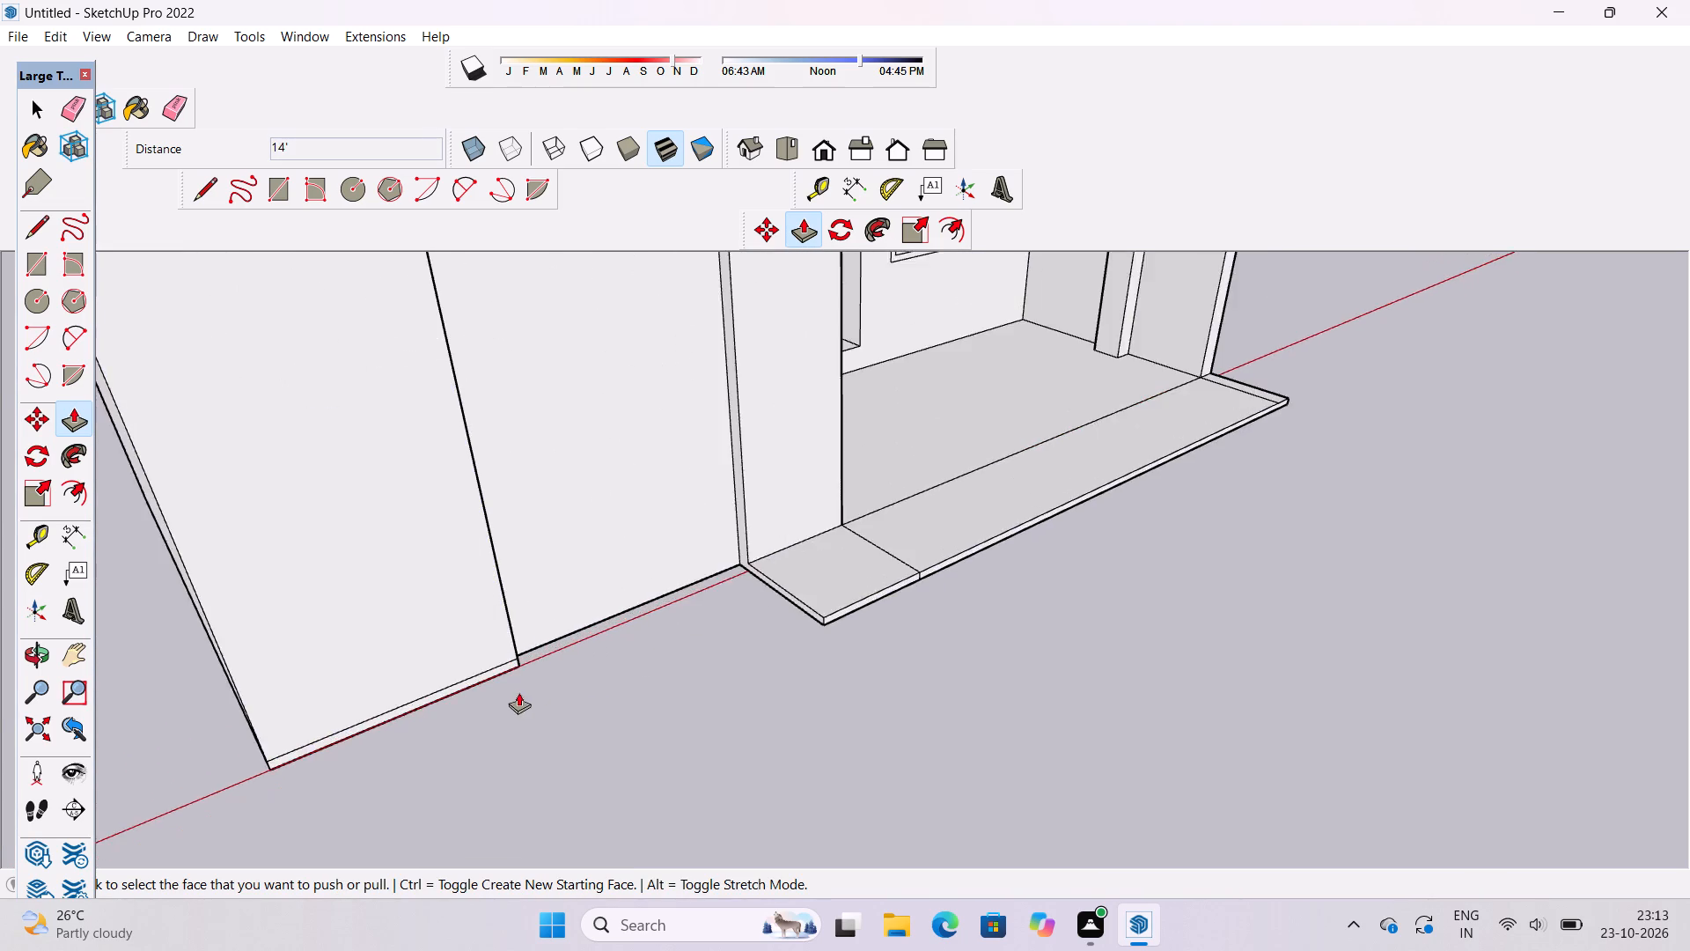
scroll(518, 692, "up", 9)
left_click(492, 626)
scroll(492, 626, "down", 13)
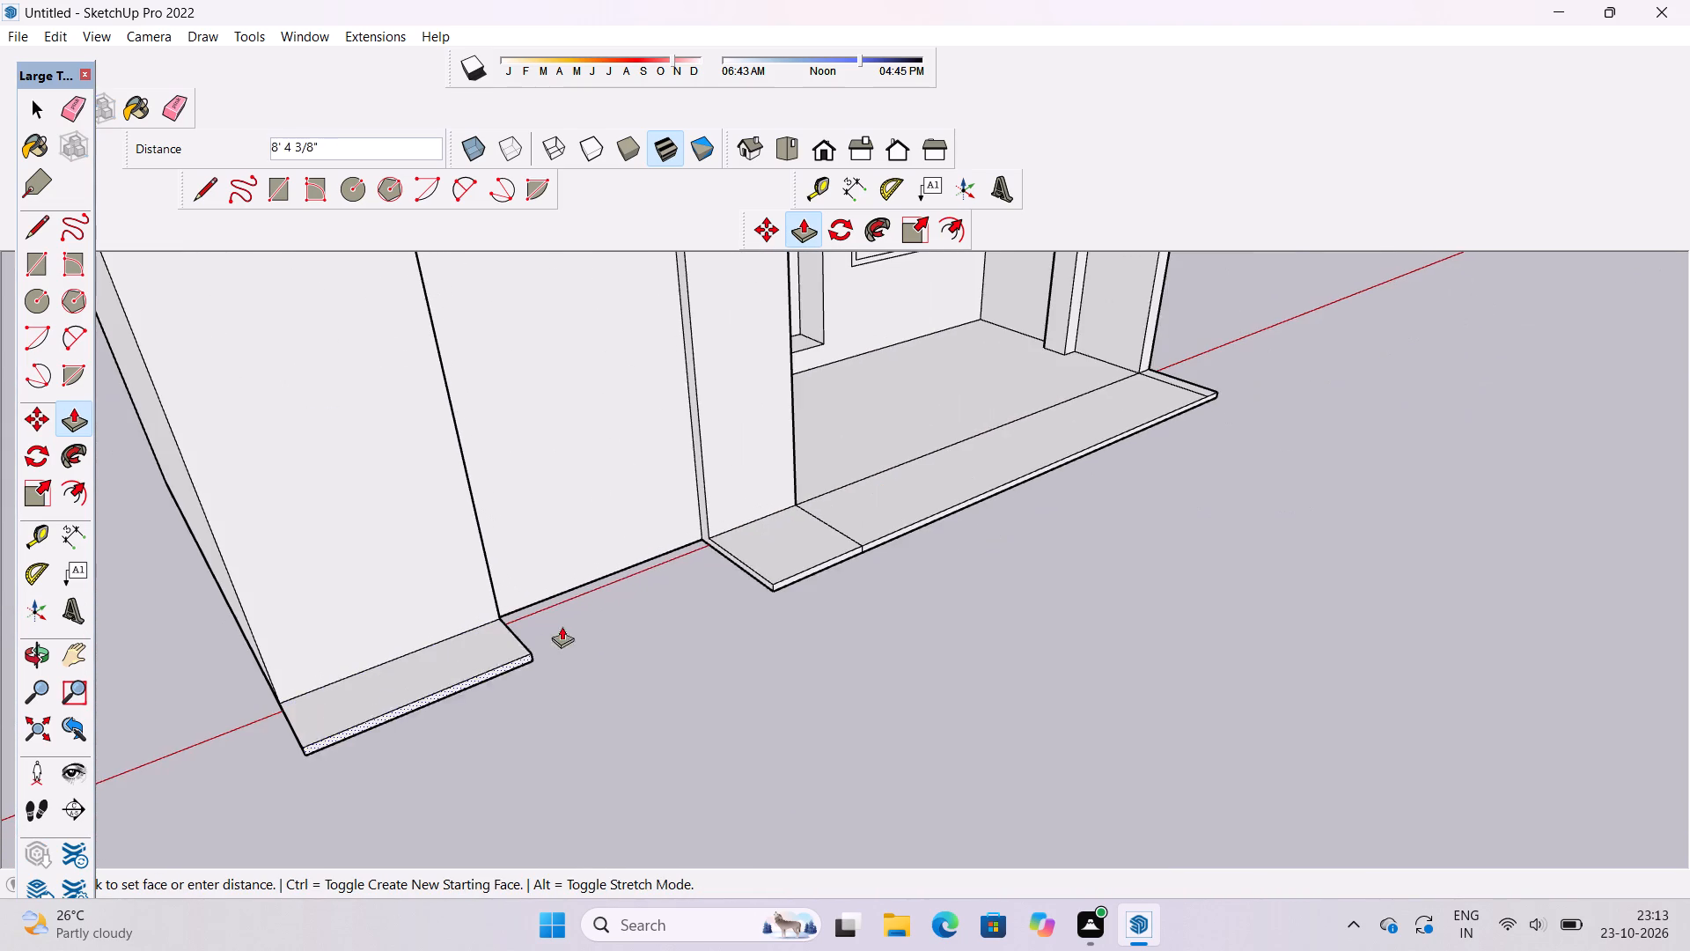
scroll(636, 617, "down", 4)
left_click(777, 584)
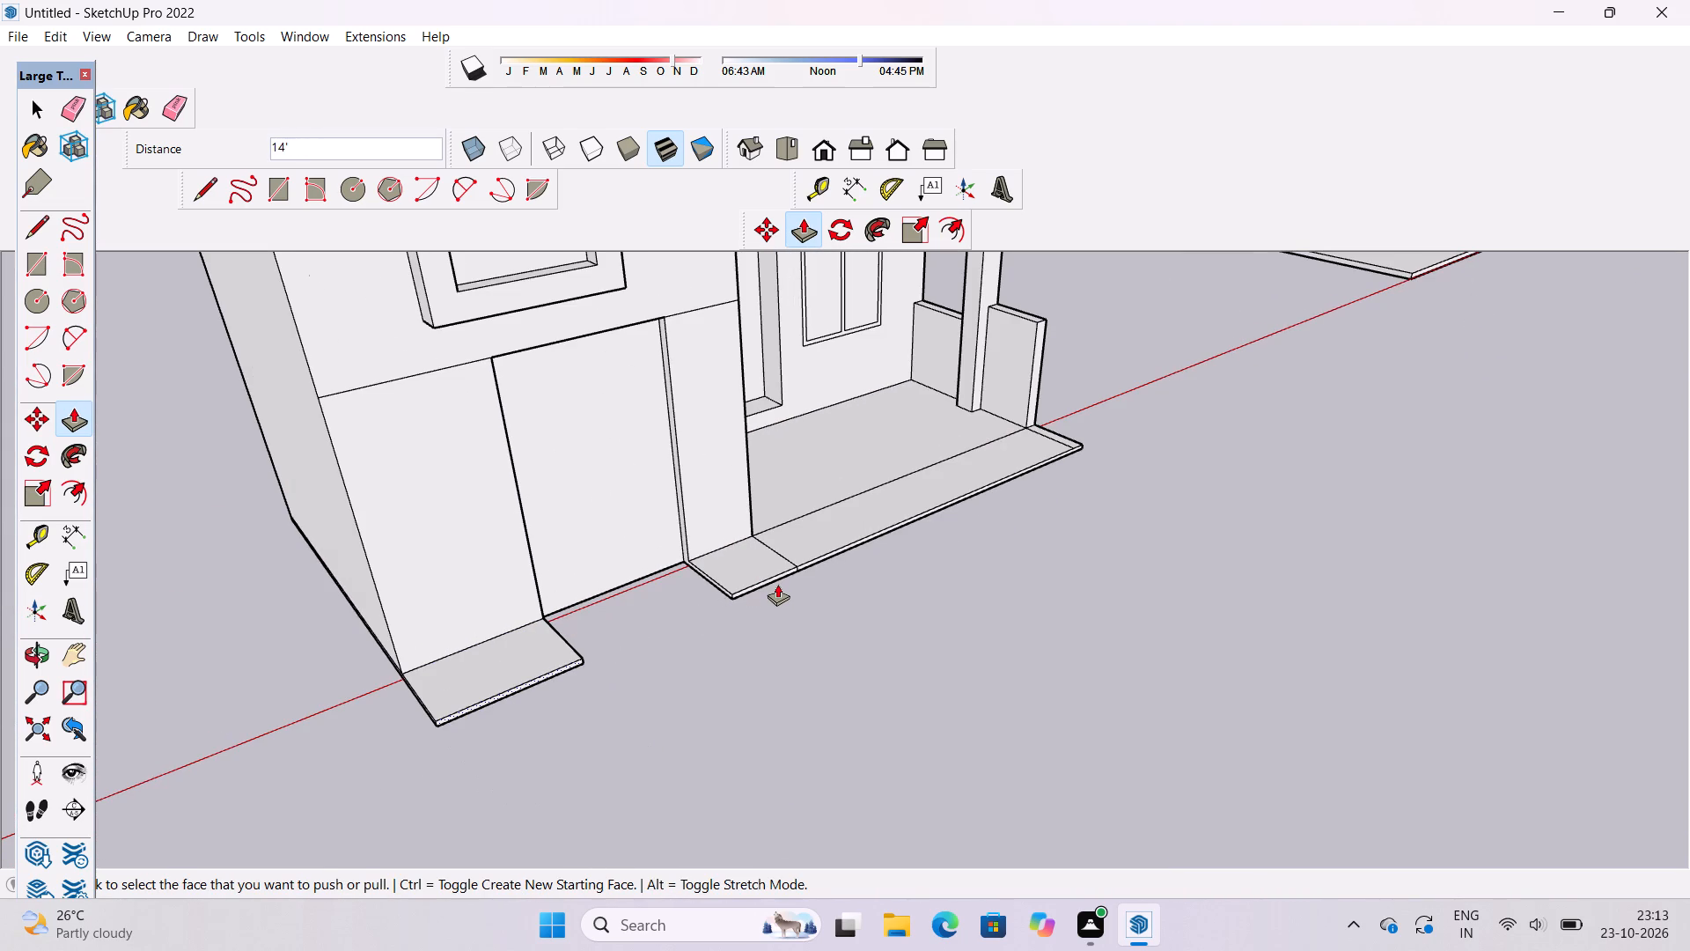
Examine the two extended tower base slabs and the gap between them in front of the door recess.
key("o")
left_click_drag(256, 677, 445, 576)
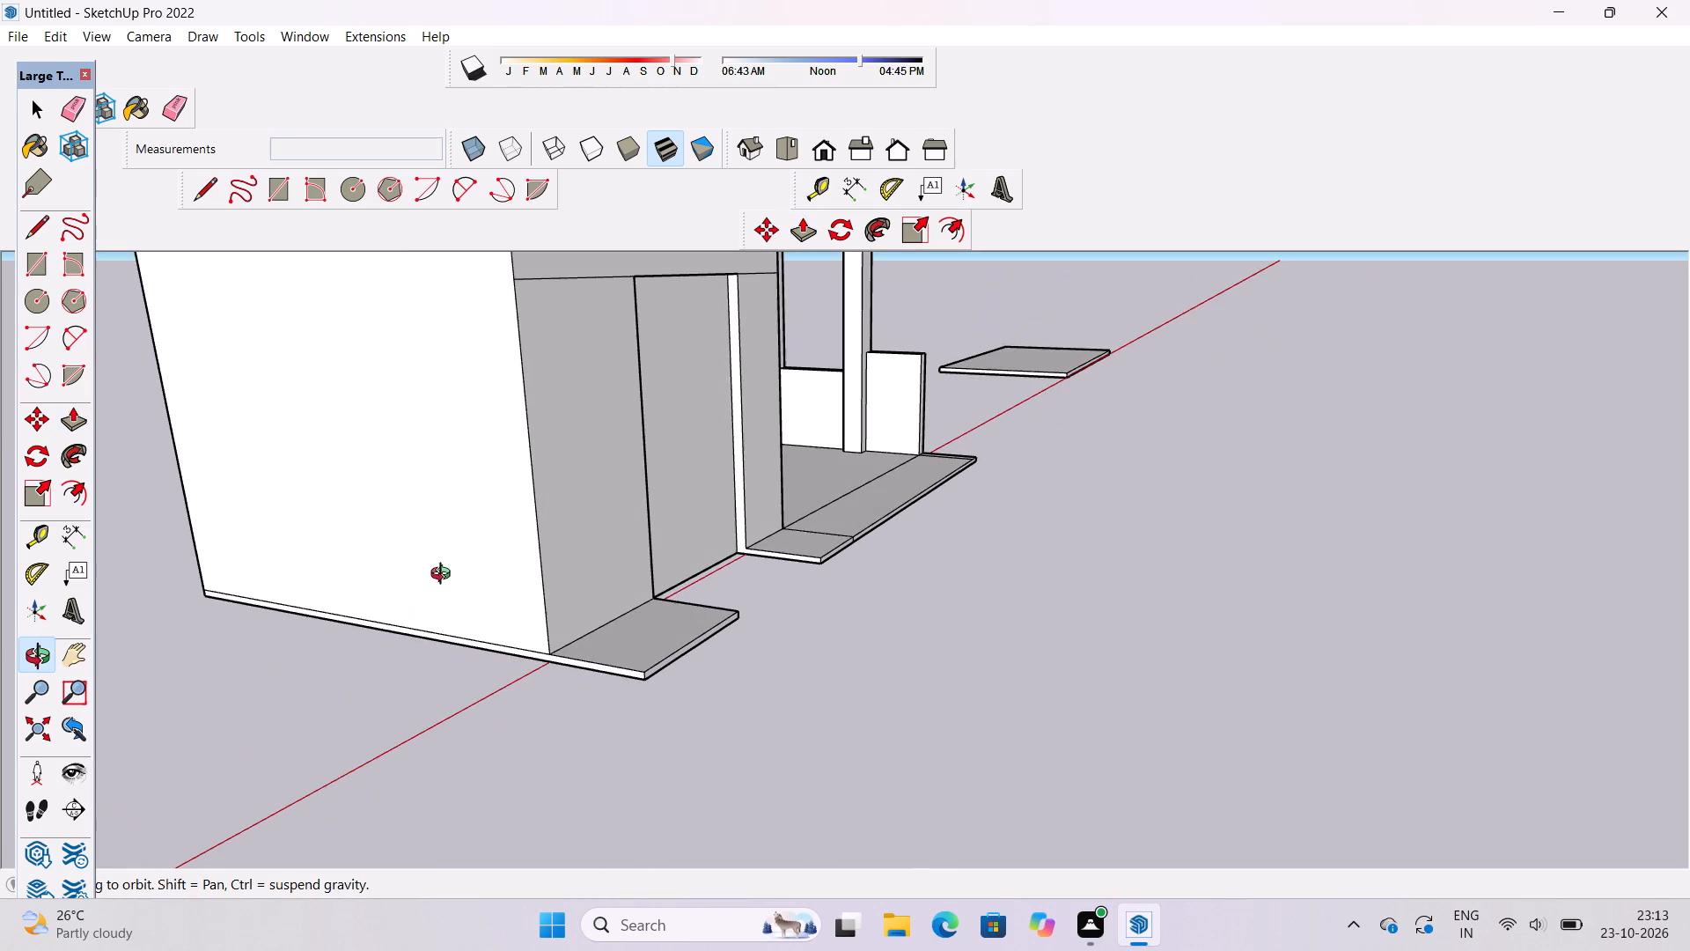
left_click_drag(513, 639, 418, 677)
scroll(548, 640, "down", 2)
left_click_drag(594, 630, 533, 668, "shift")
left_click_drag(560, 679, 407, 707)
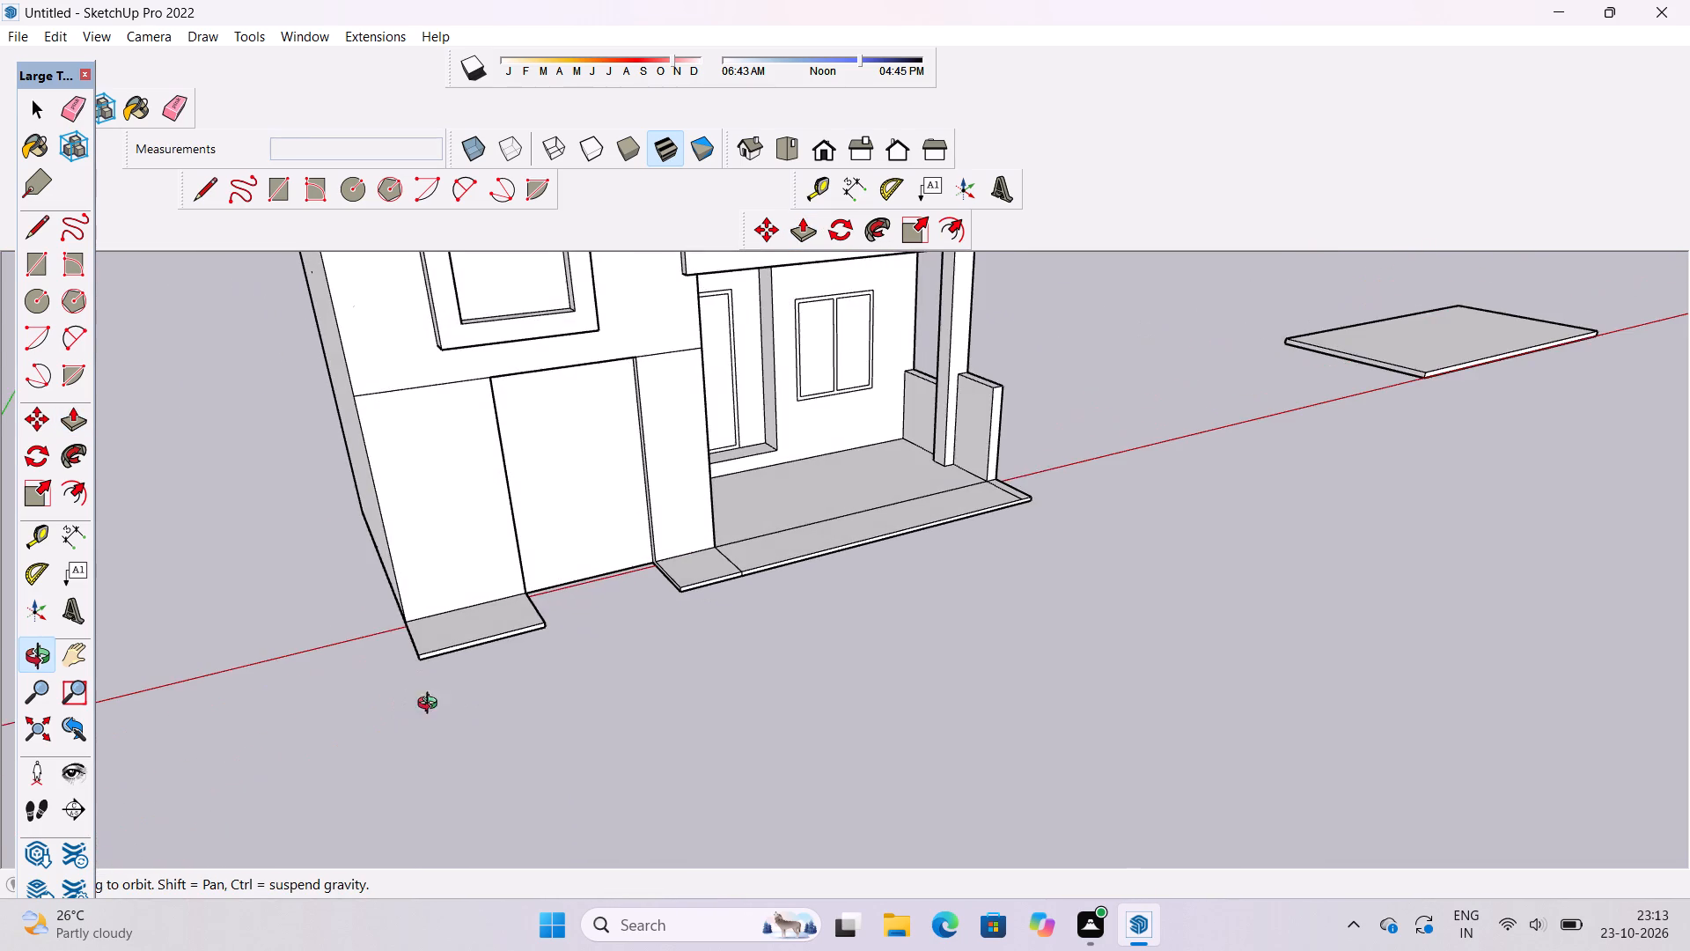
scroll(525, 691, "up", 3)
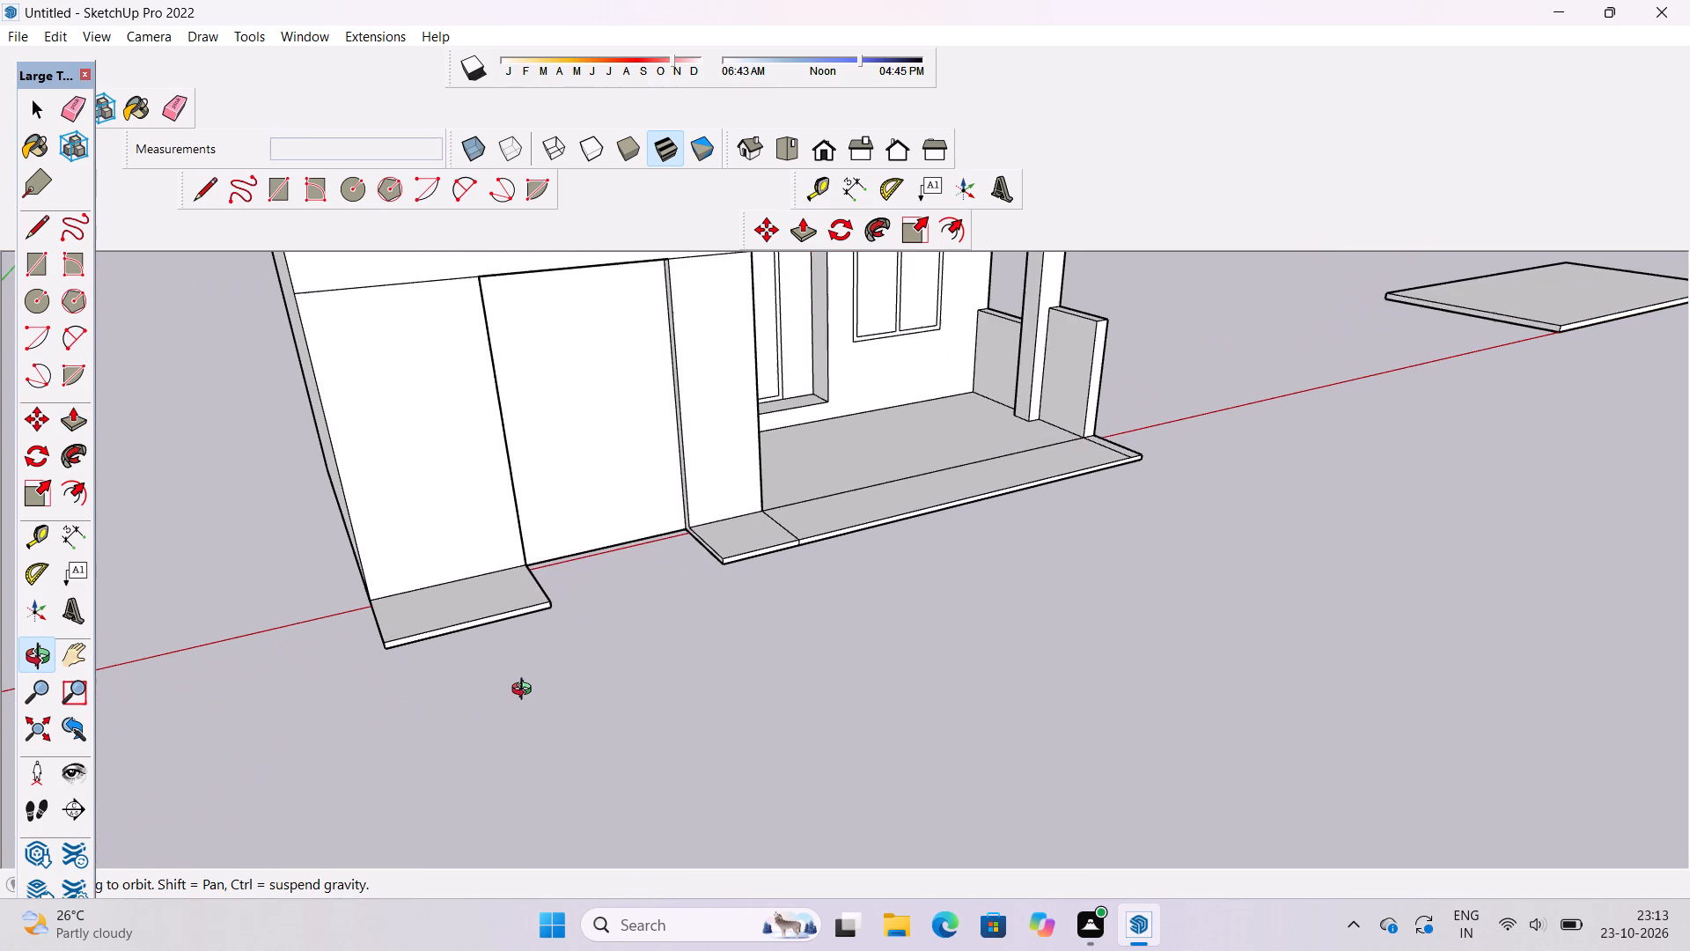
left_click_drag(610, 640, 520, 702)
scroll(584, 586, "up", 4)
left_click_drag(582, 581, 578, 596, "shift")
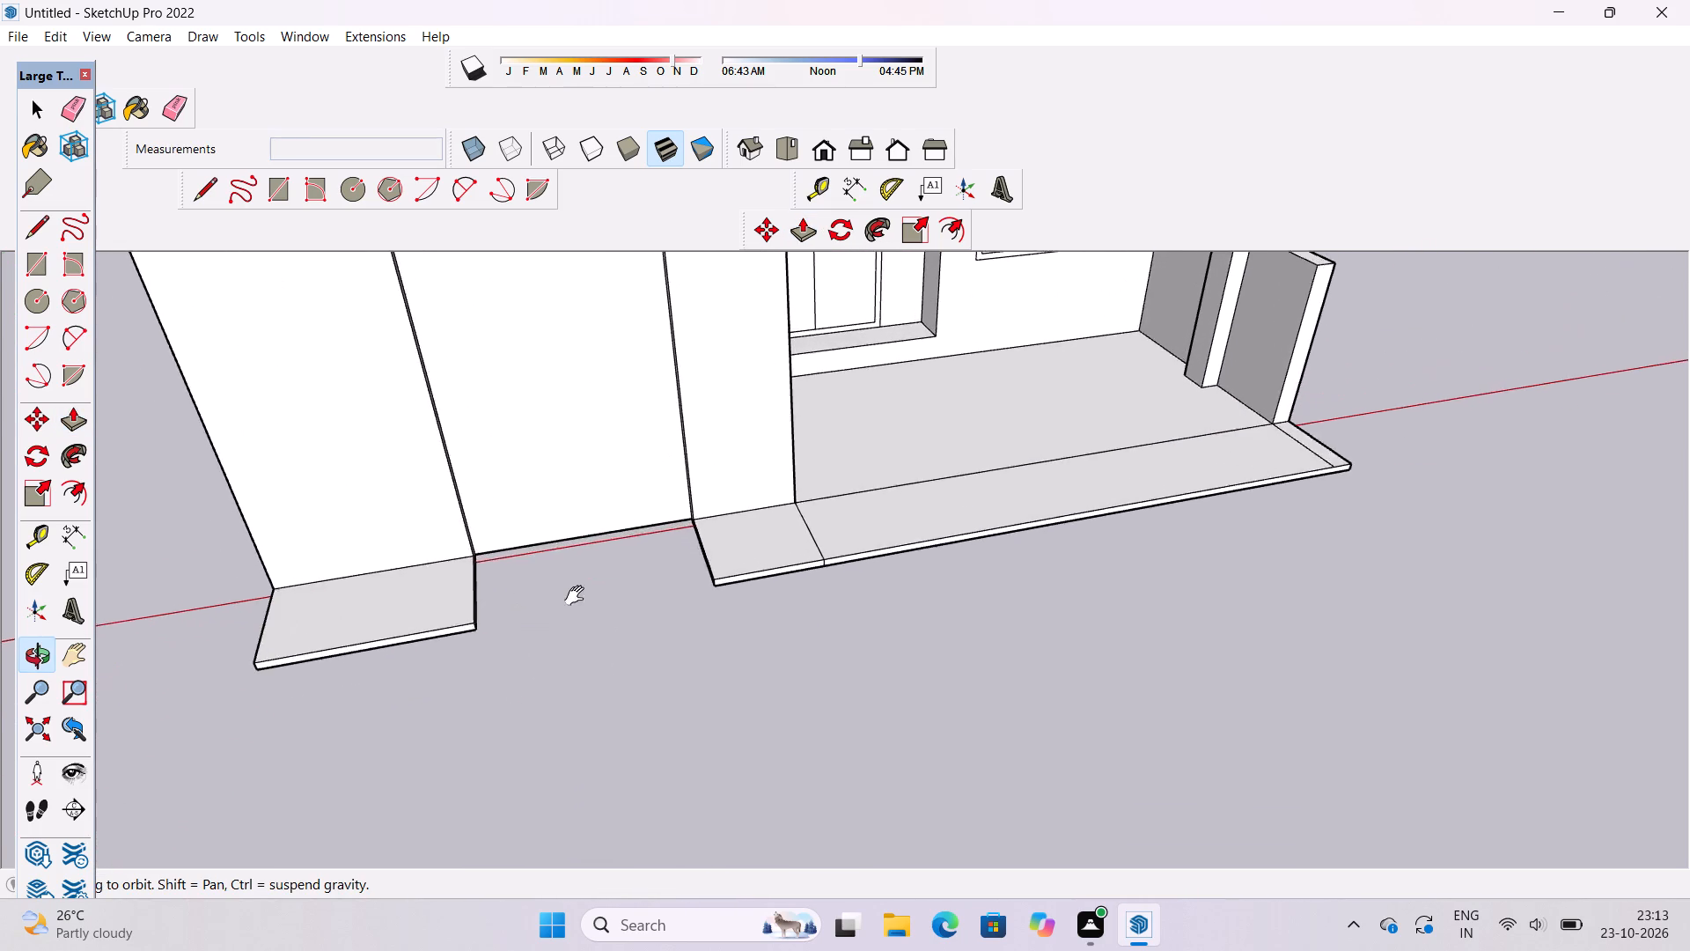
left_click_drag(578, 596, 569, 659, "shift")
left_click_drag(545, 683, 540, 559)
scroll(515, 596, "up", 9)
left_click_drag(544, 575, 533, 628, "shift")
left_click_drag(533, 630, 508, 720)
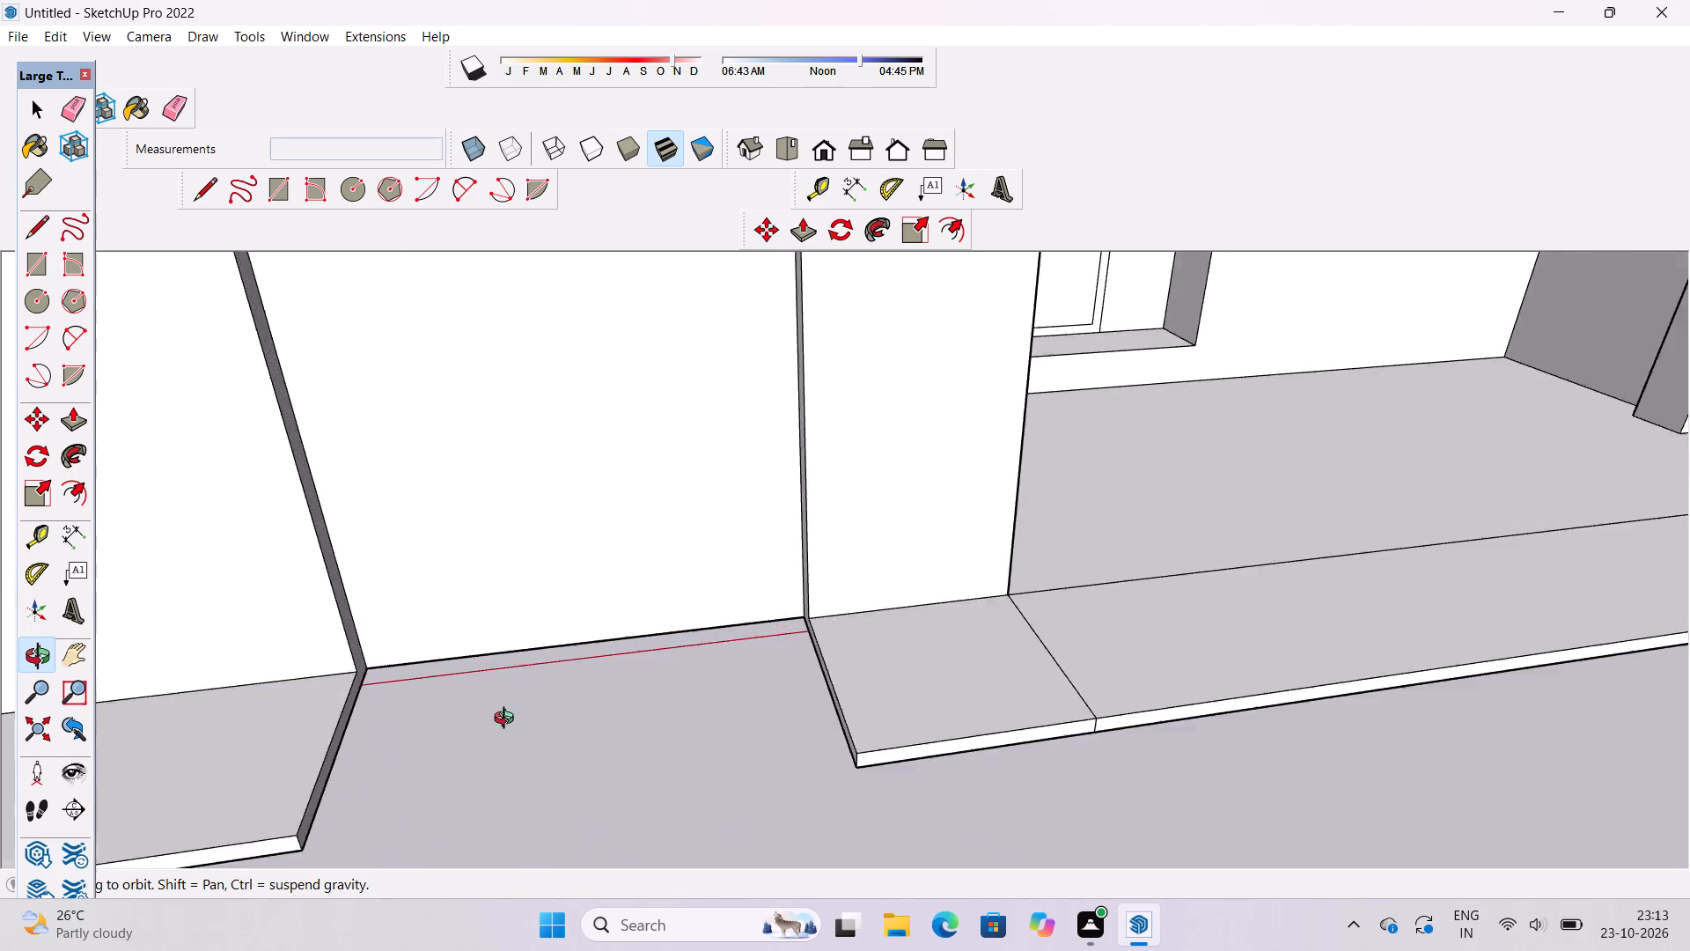
left_click_drag(508, 720, 540, 556)
scroll(613, 551, "down", 2)
left_click_drag(738, 560, 690, 583)
left_click_drag(690, 583, 763, 604)
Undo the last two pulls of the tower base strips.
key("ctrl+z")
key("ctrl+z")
Push/Pull the base strip between door recess and porch out 14' as a new starting face, flush with the porch slab's front.
scroll(857, 533, "up", 4)
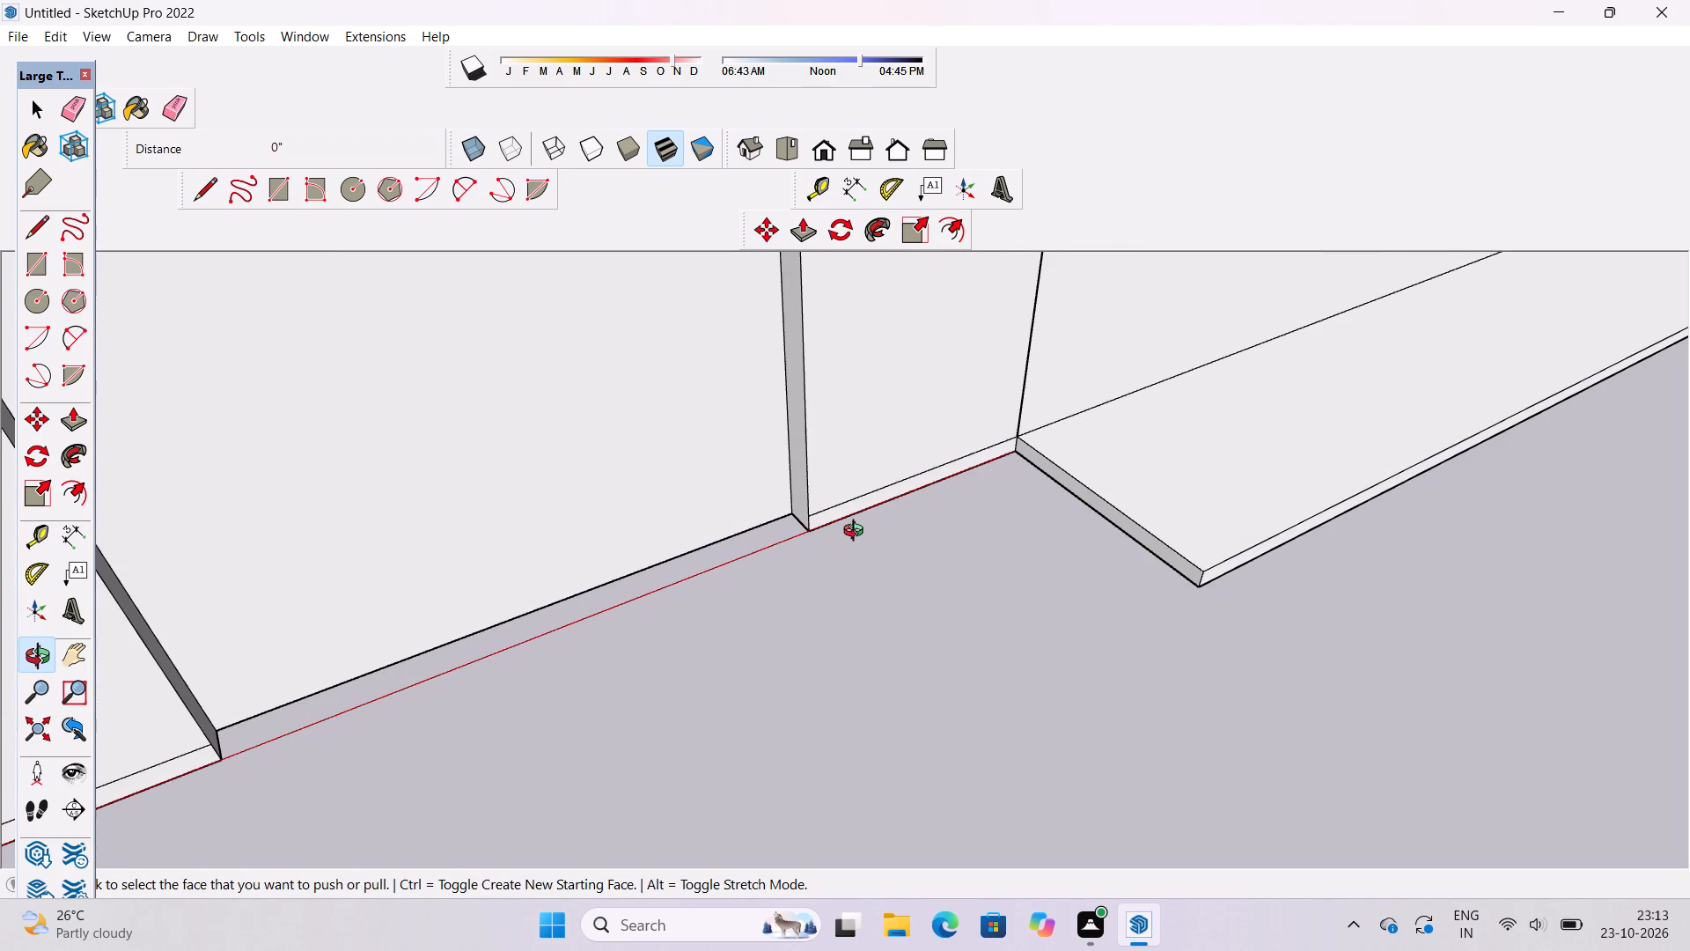
key("p")
left_click(834, 514)
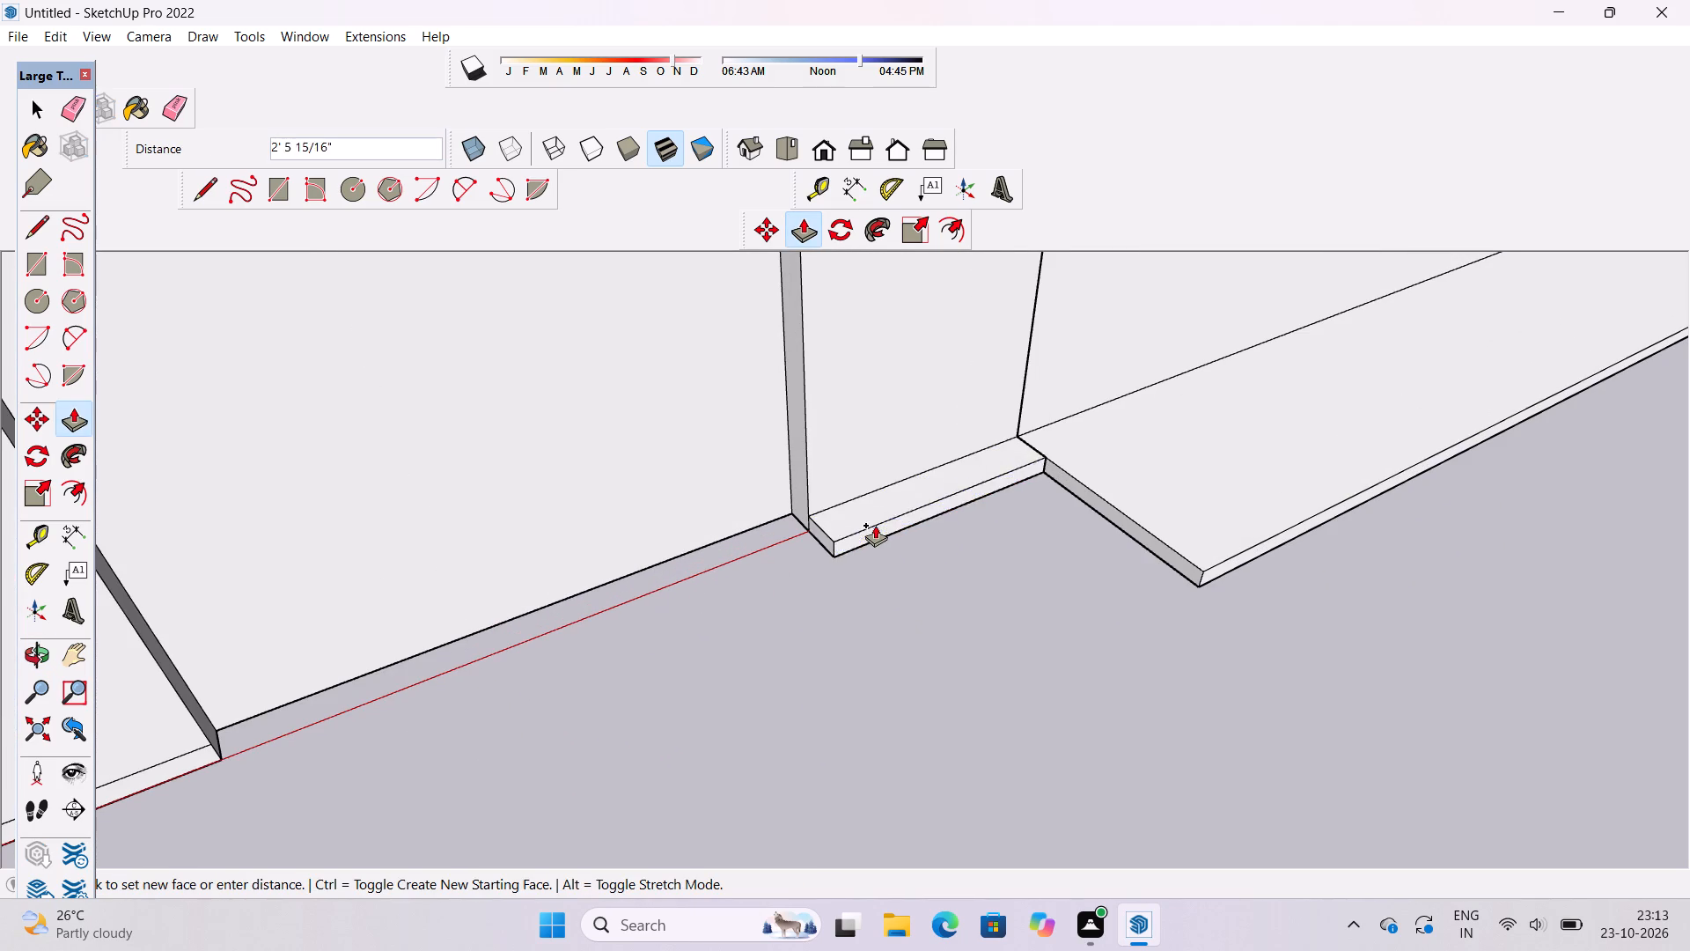
scroll(875, 525, "down", 3)
scroll(1128, 588, "up", 4)
left_click(1153, 535)
Push/Pull the base strip on the tower's outer side out as a new starting face, flush with the other slab's front edge.
scroll(1171, 502, "down", 7)
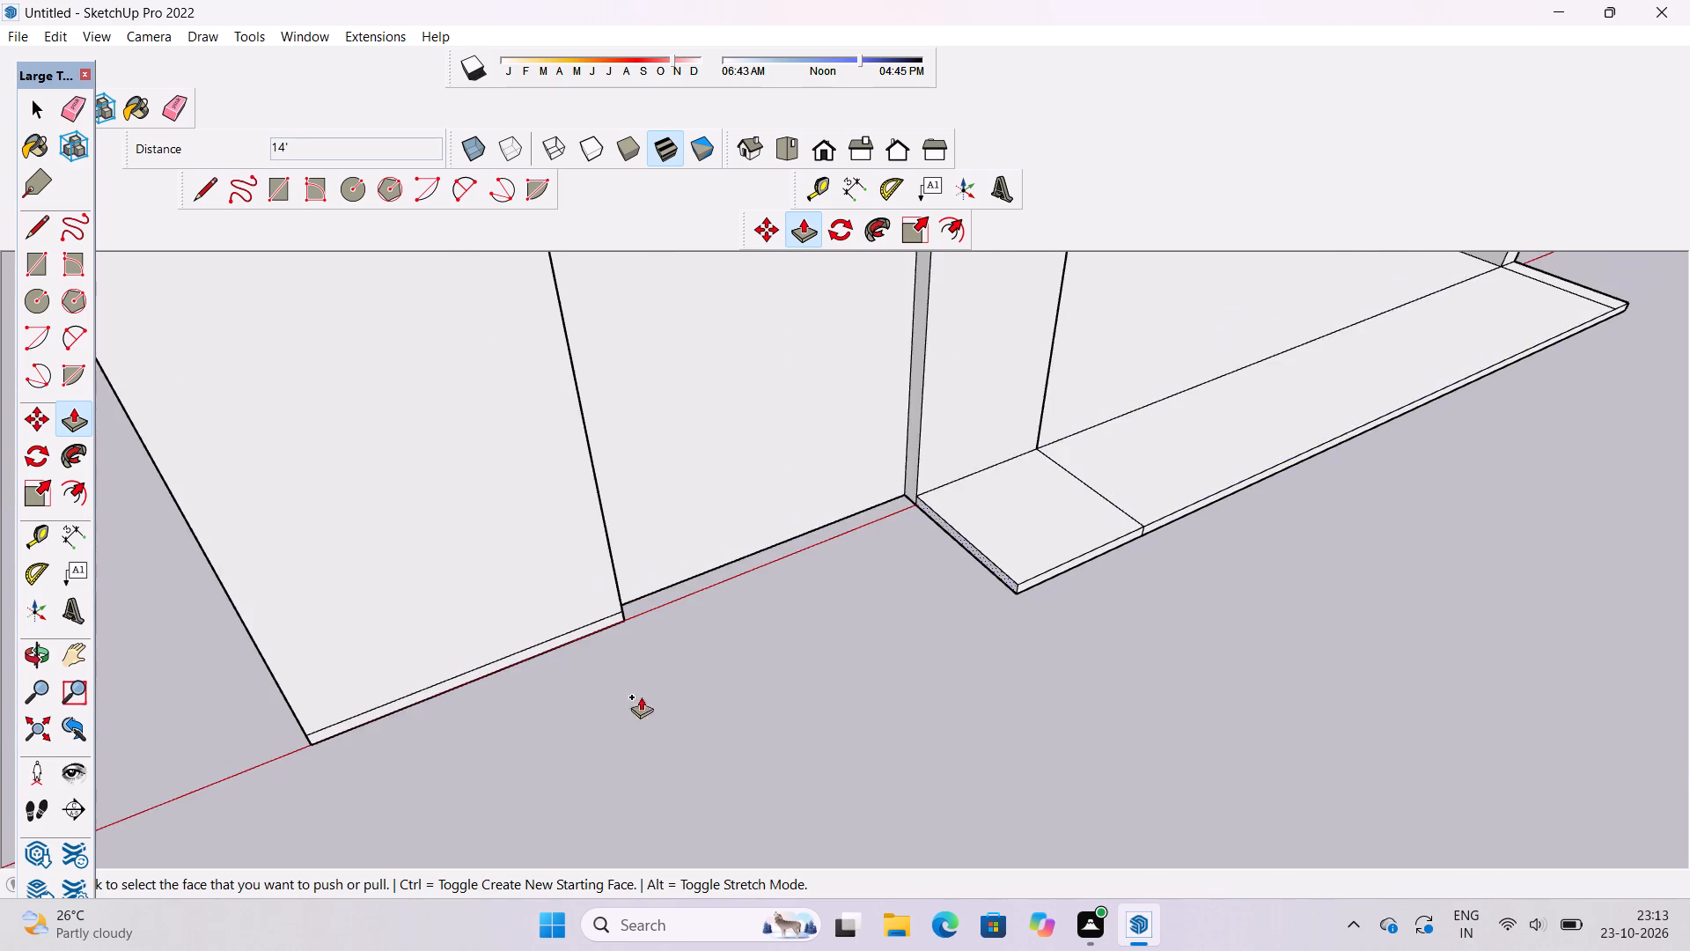
scroll(580, 594, "up", 5)
left_click(626, 633)
scroll(625, 633, "down", 7)
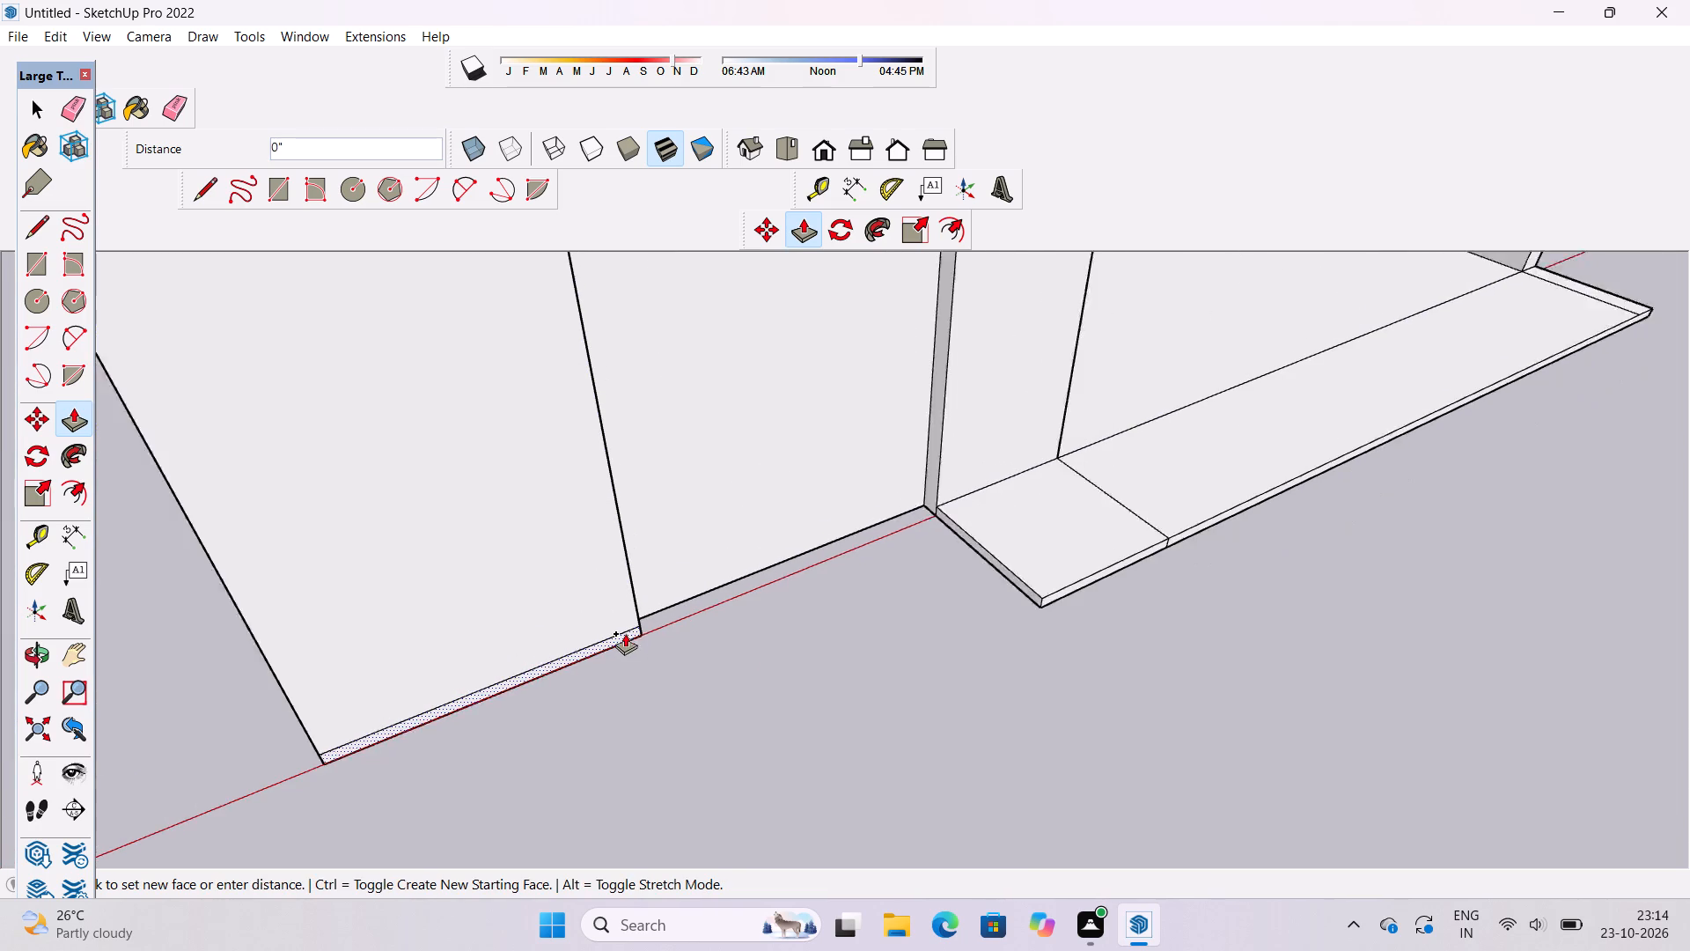
left_click(1044, 571)
Examine the gap between the two tower base slabs in front of the door recess.
key("o")
left_click_drag(1031, 616, 922, 613)
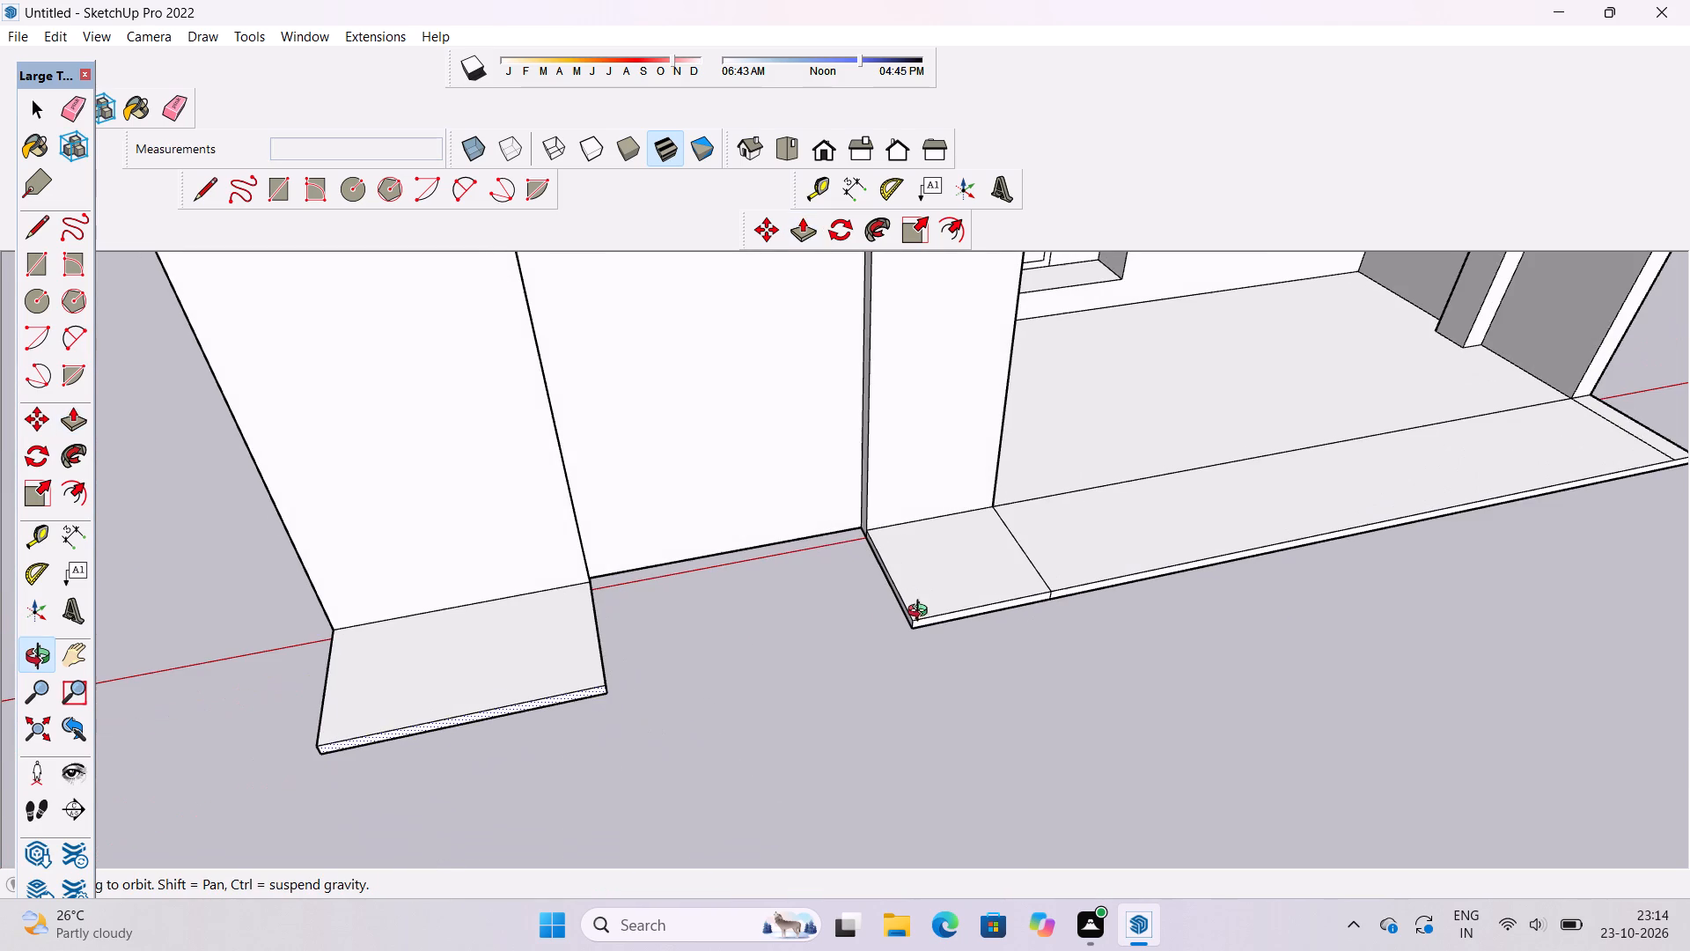
left_click_drag(854, 610, 822, 621, "shift")
left_click_drag(809, 640, 795, 507)
scroll(752, 549, "up", 5)
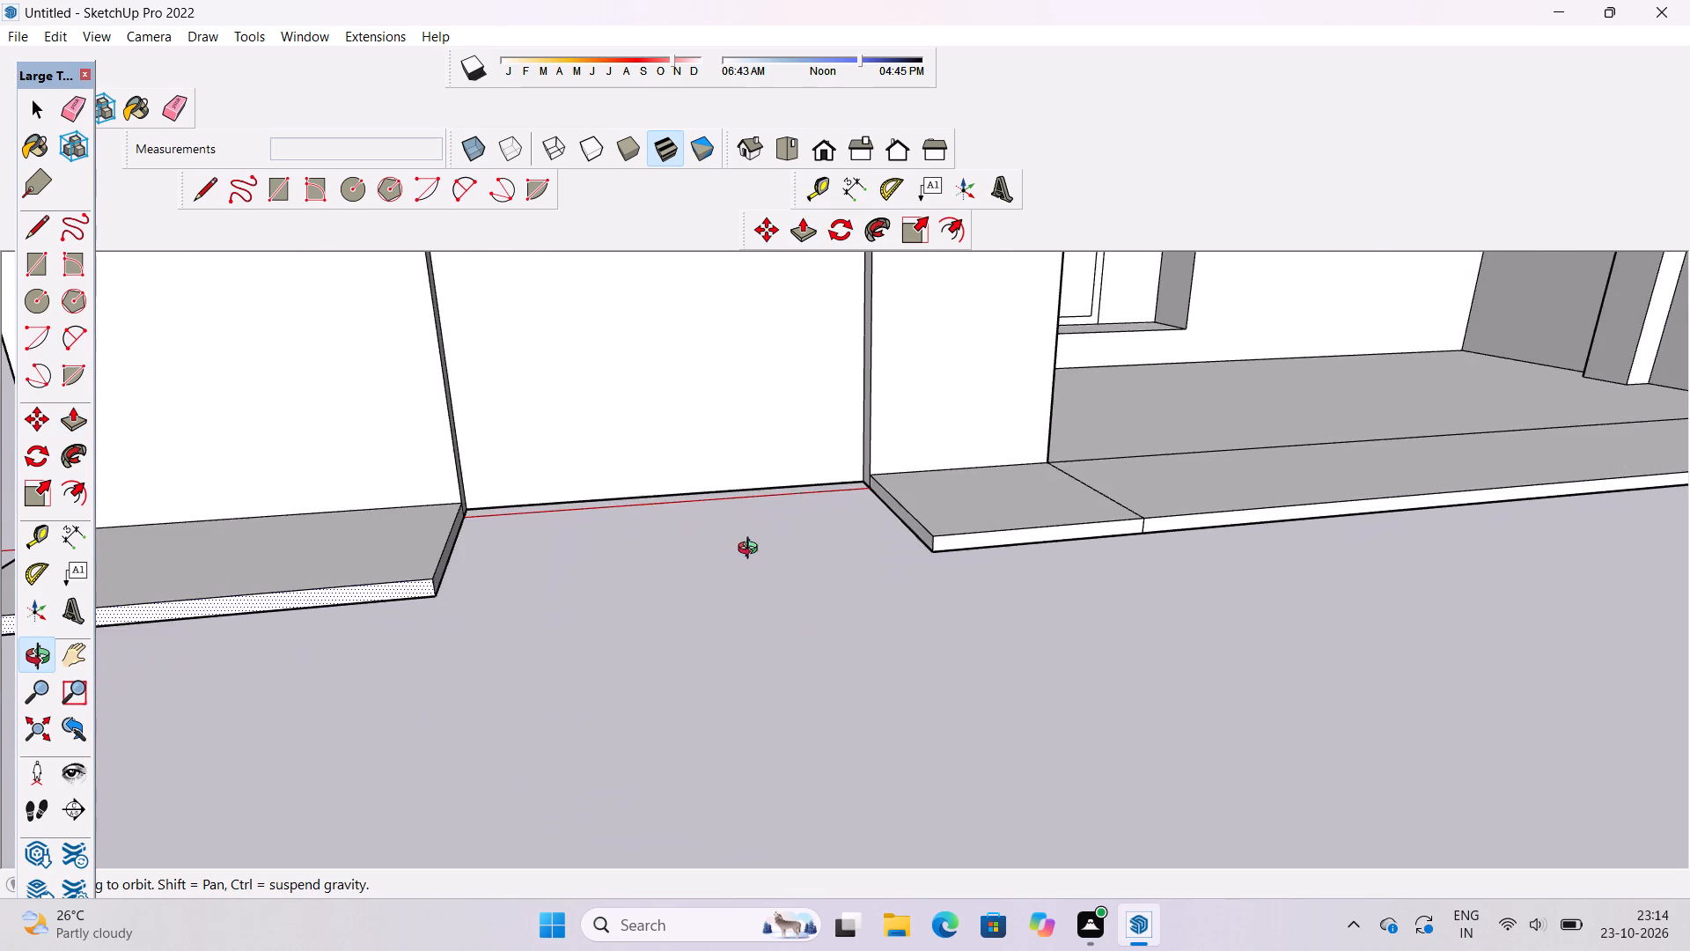
left_click_drag(752, 554, 754, 569)
left_click_drag(753, 580, 702, 716)
left_click_drag(706, 724, 794, 517, "shift")
scroll(801, 507, "down", 5)
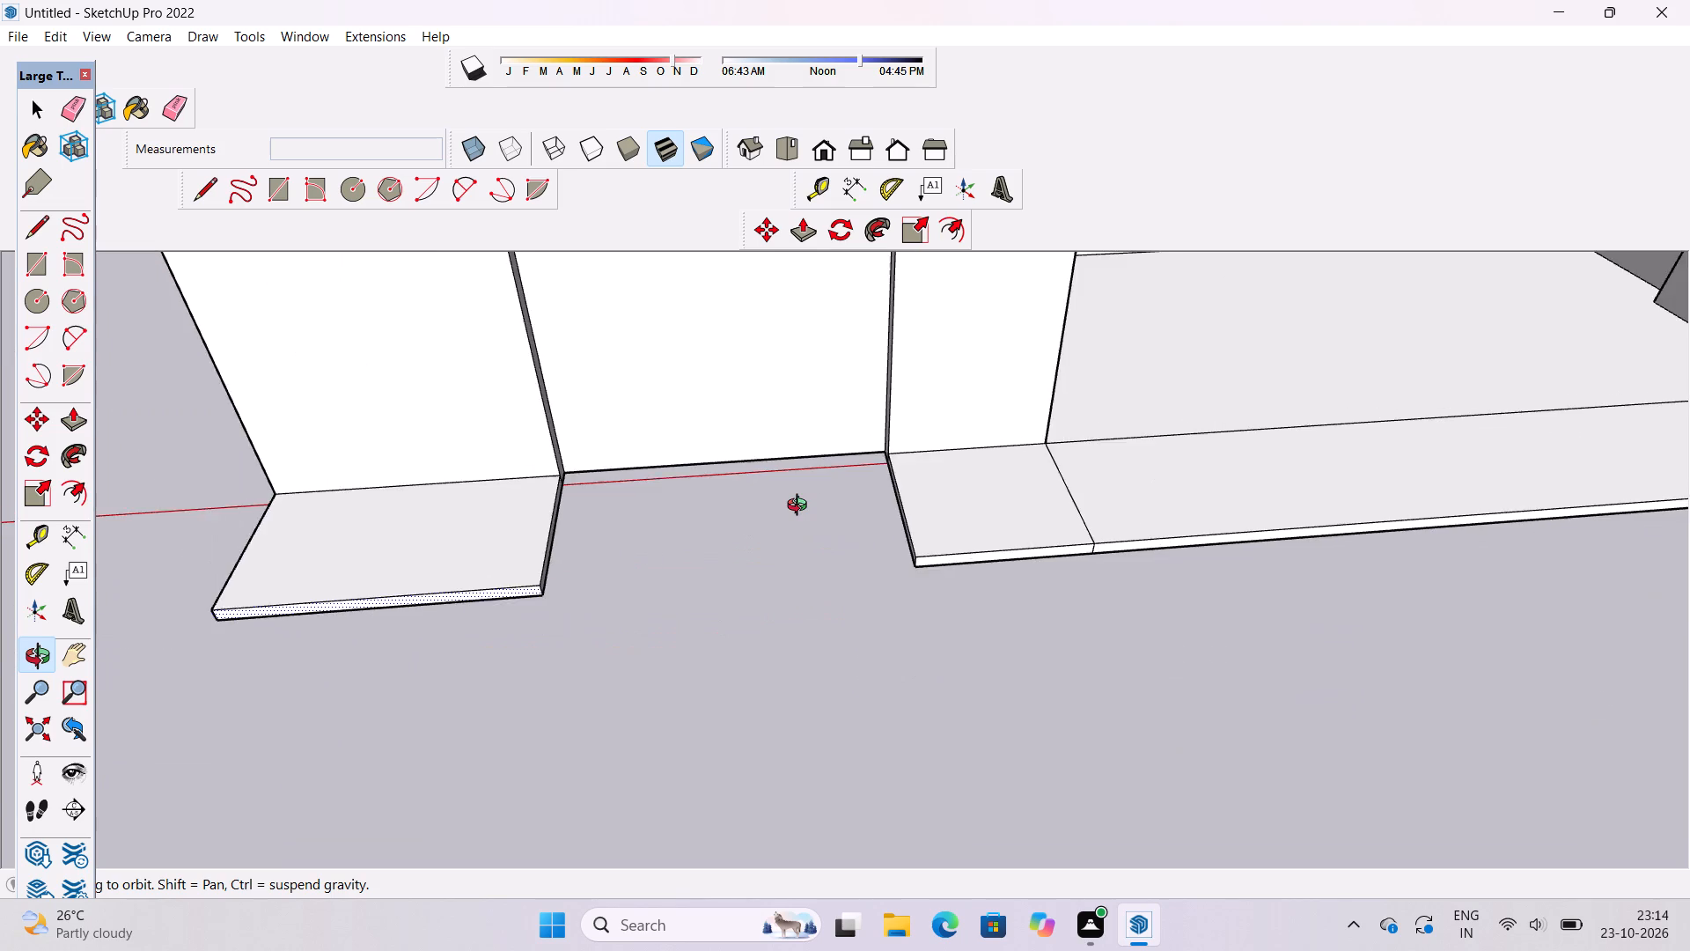
Examine the gap in front of the door recess and the facing corners of the two tower base slabs.
left_click_drag(656, 577, 879, 598)
left_click_drag(861, 610, 798, 593, "shift")
left_click_drag(775, 593, 874, 613)
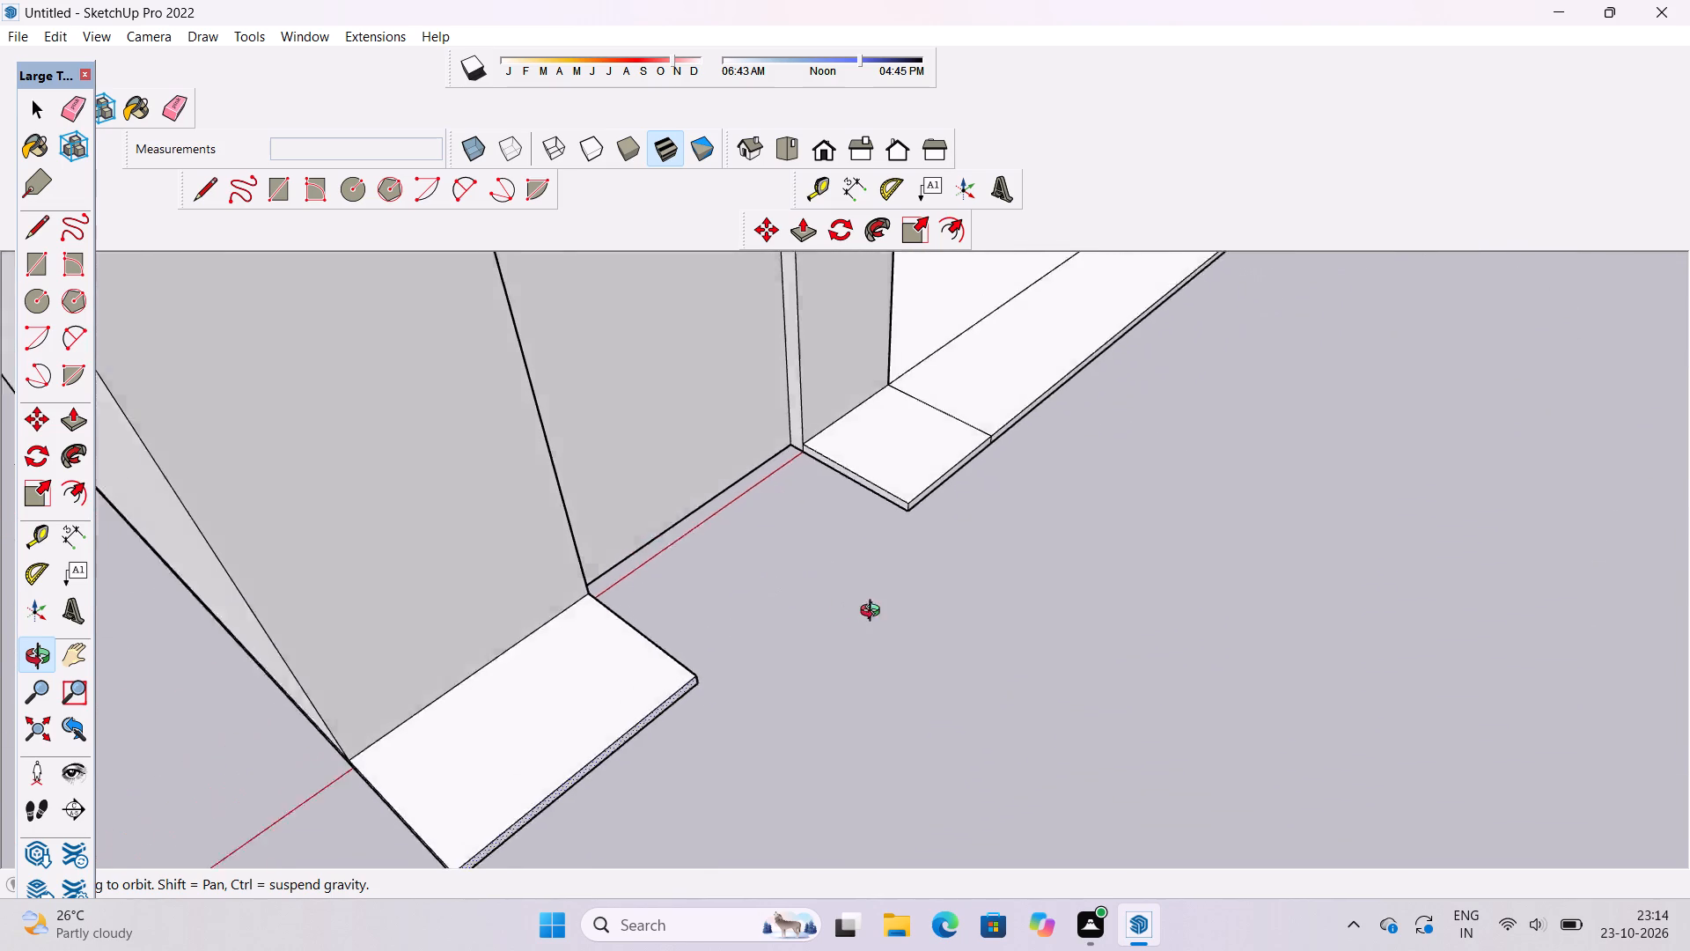
left_click_drag(874, 613, 911, 624)
scroll(851, 597, "down", 3)
left_click_drag(934, 635, 966, 717, "shift")
left_click_drag(960, 715, 647, 527)
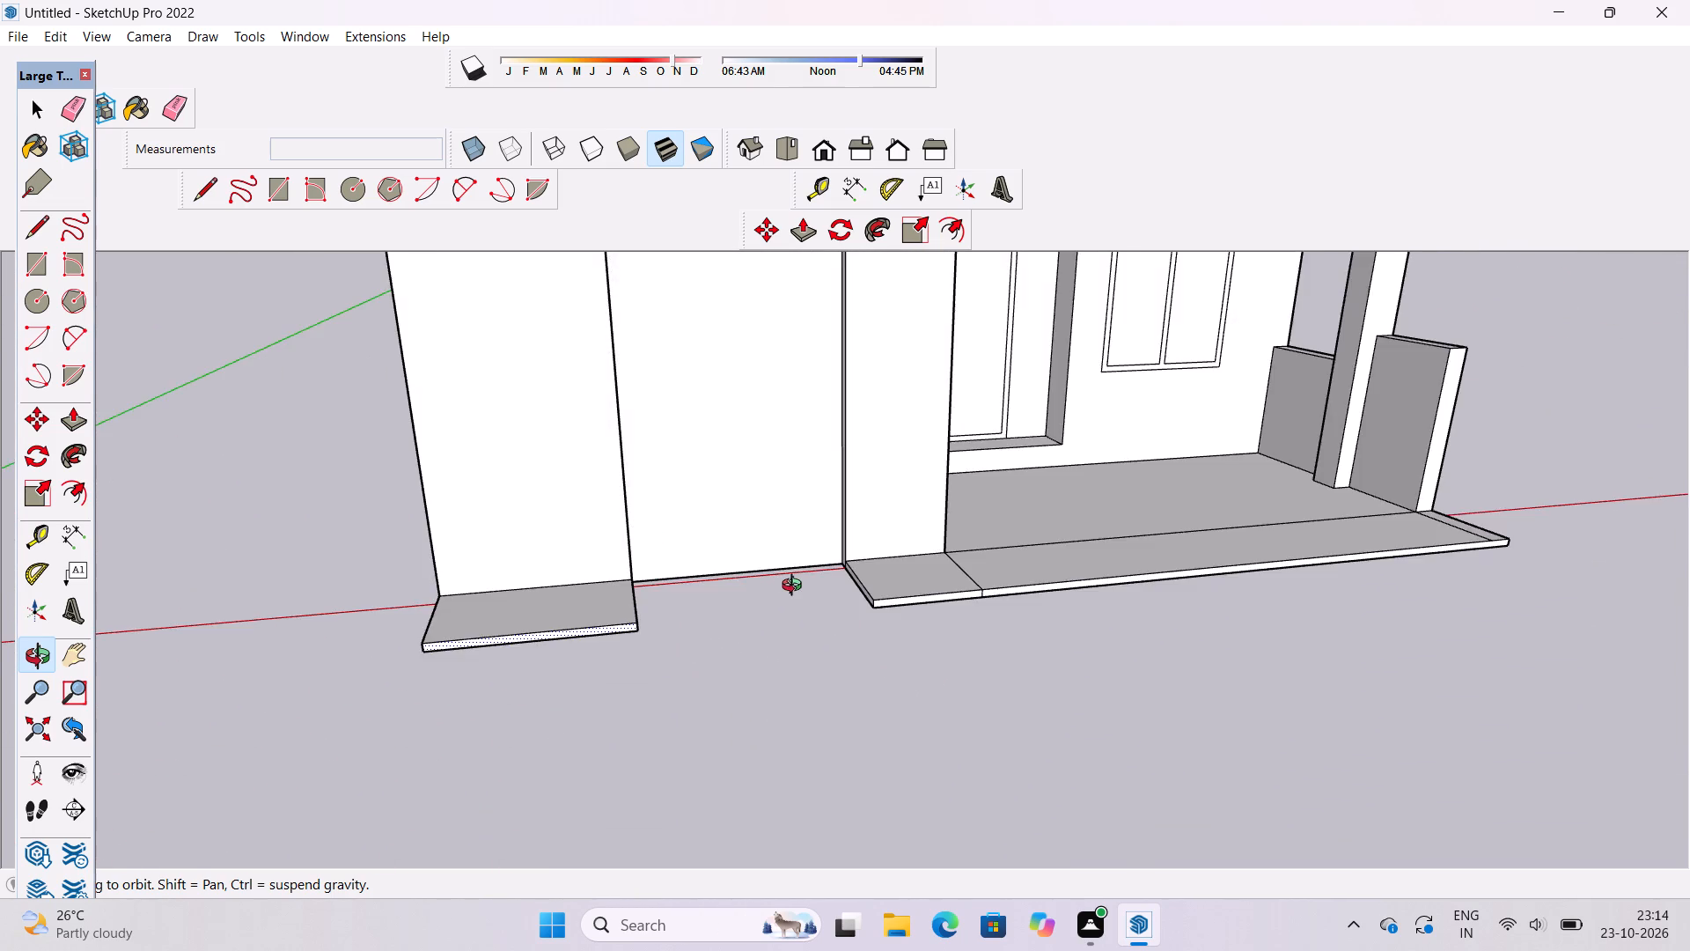
scroll(797, 587, "up", 5)
left_click_drag(819, 586, 812, 605, "shift")
left_click_drag(811, 613, 753, 526)
left_click_drag(753, 531, 772, 579)
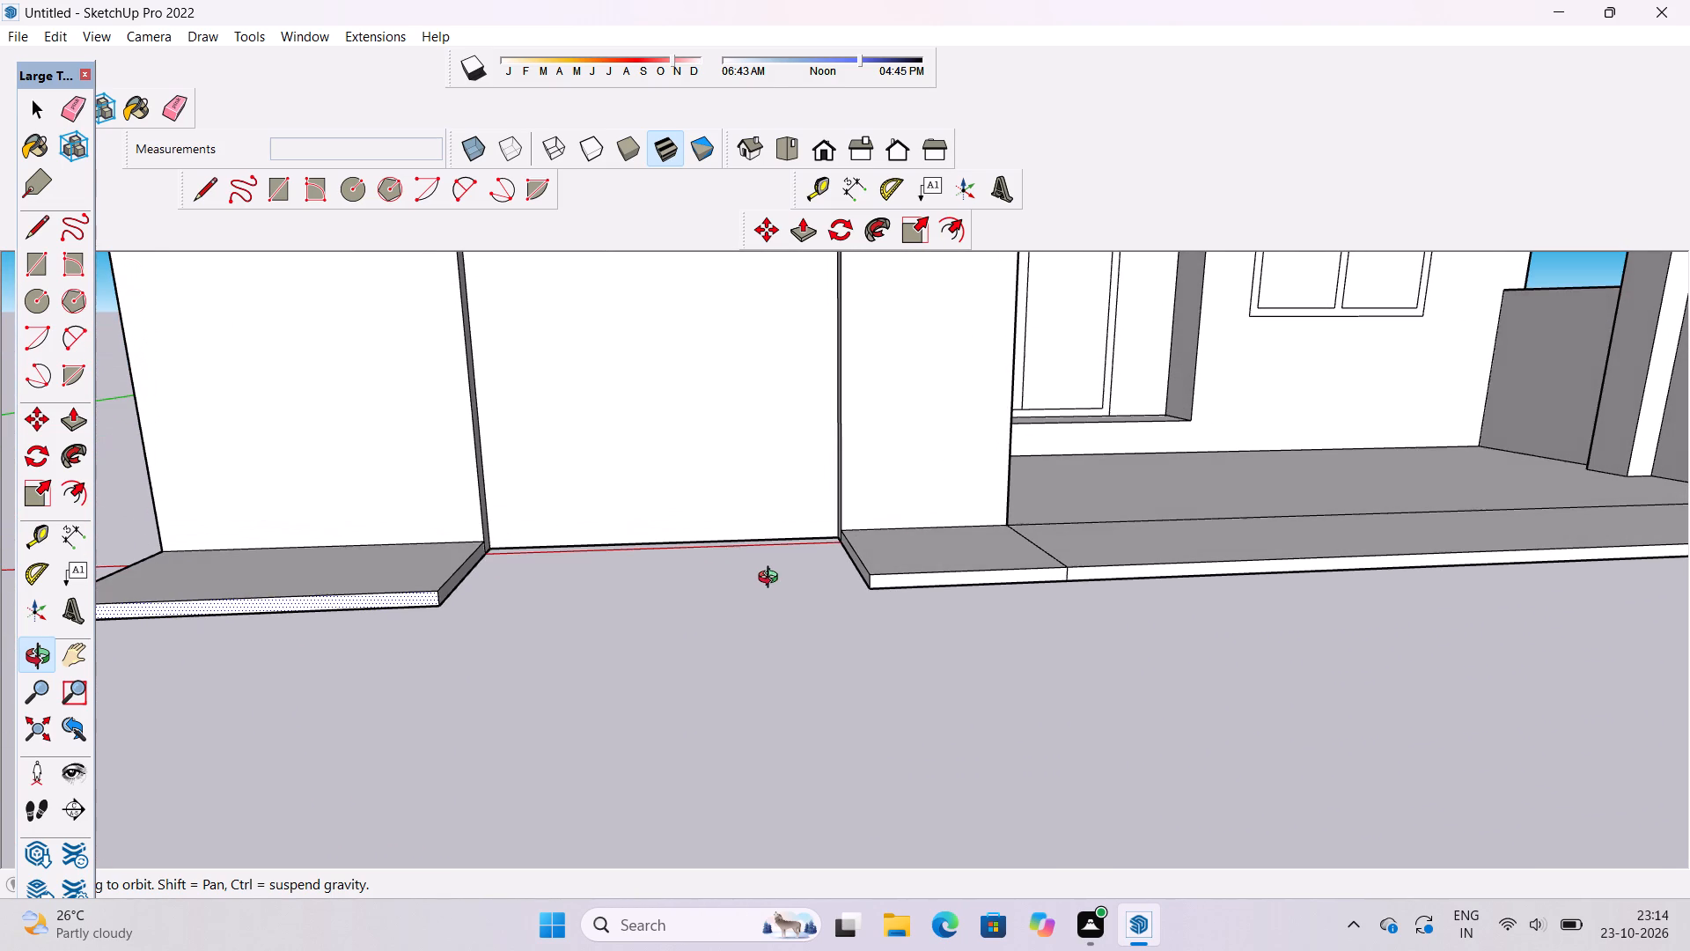
left_click_drag(772, 579, 773, 580)
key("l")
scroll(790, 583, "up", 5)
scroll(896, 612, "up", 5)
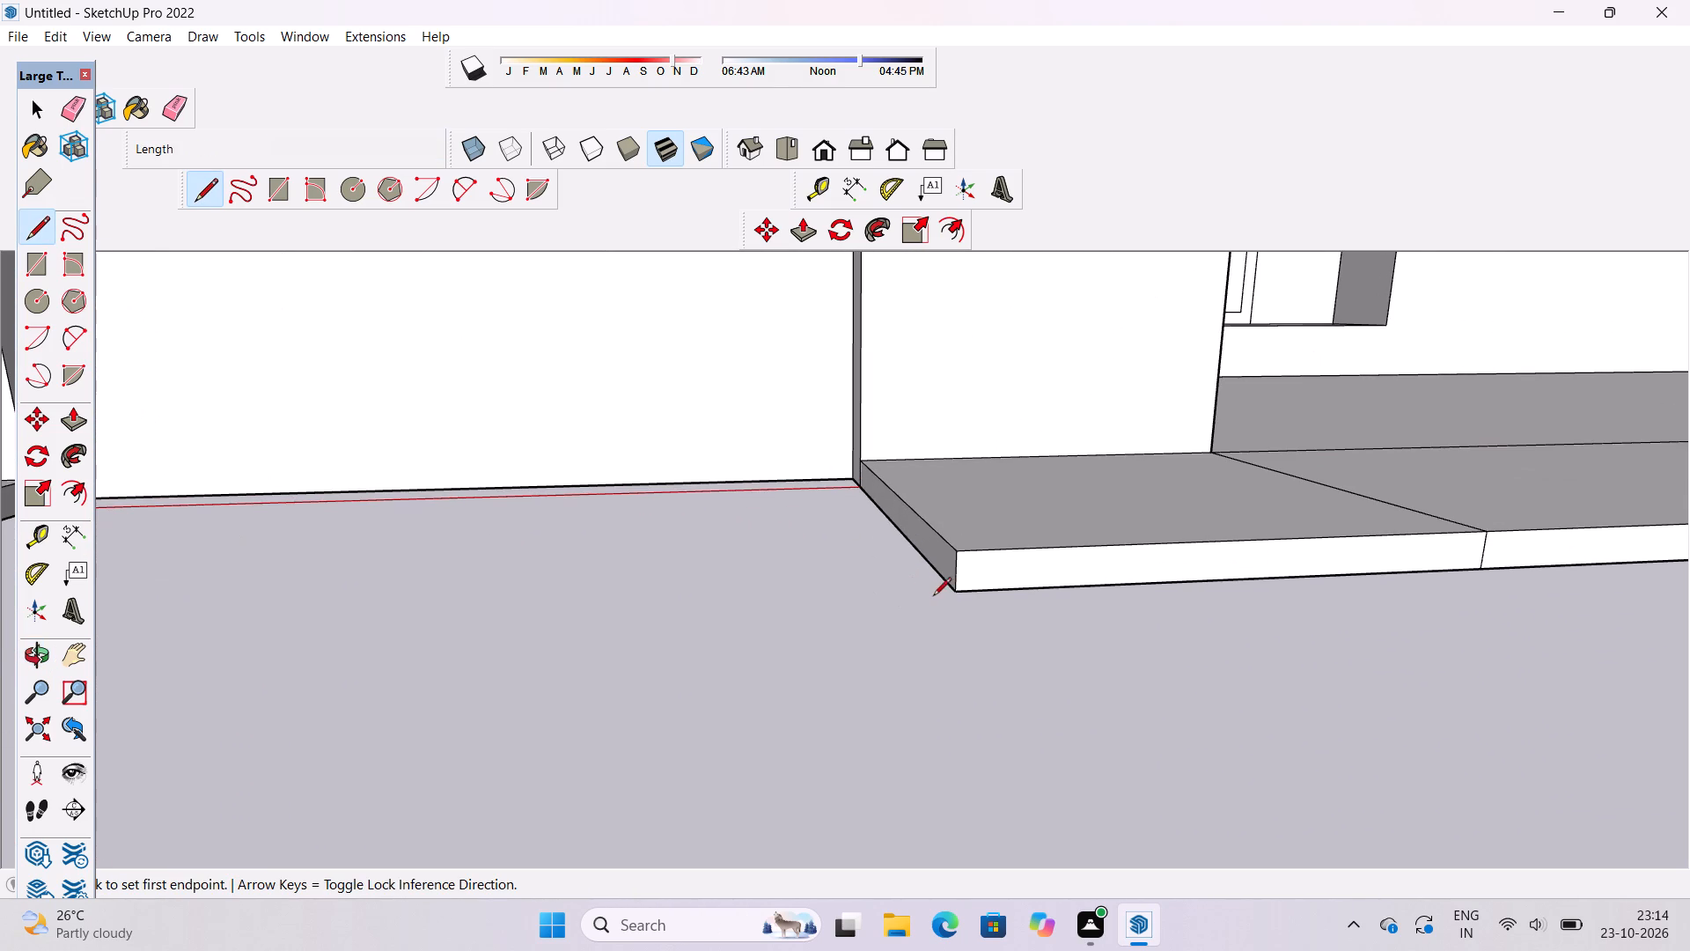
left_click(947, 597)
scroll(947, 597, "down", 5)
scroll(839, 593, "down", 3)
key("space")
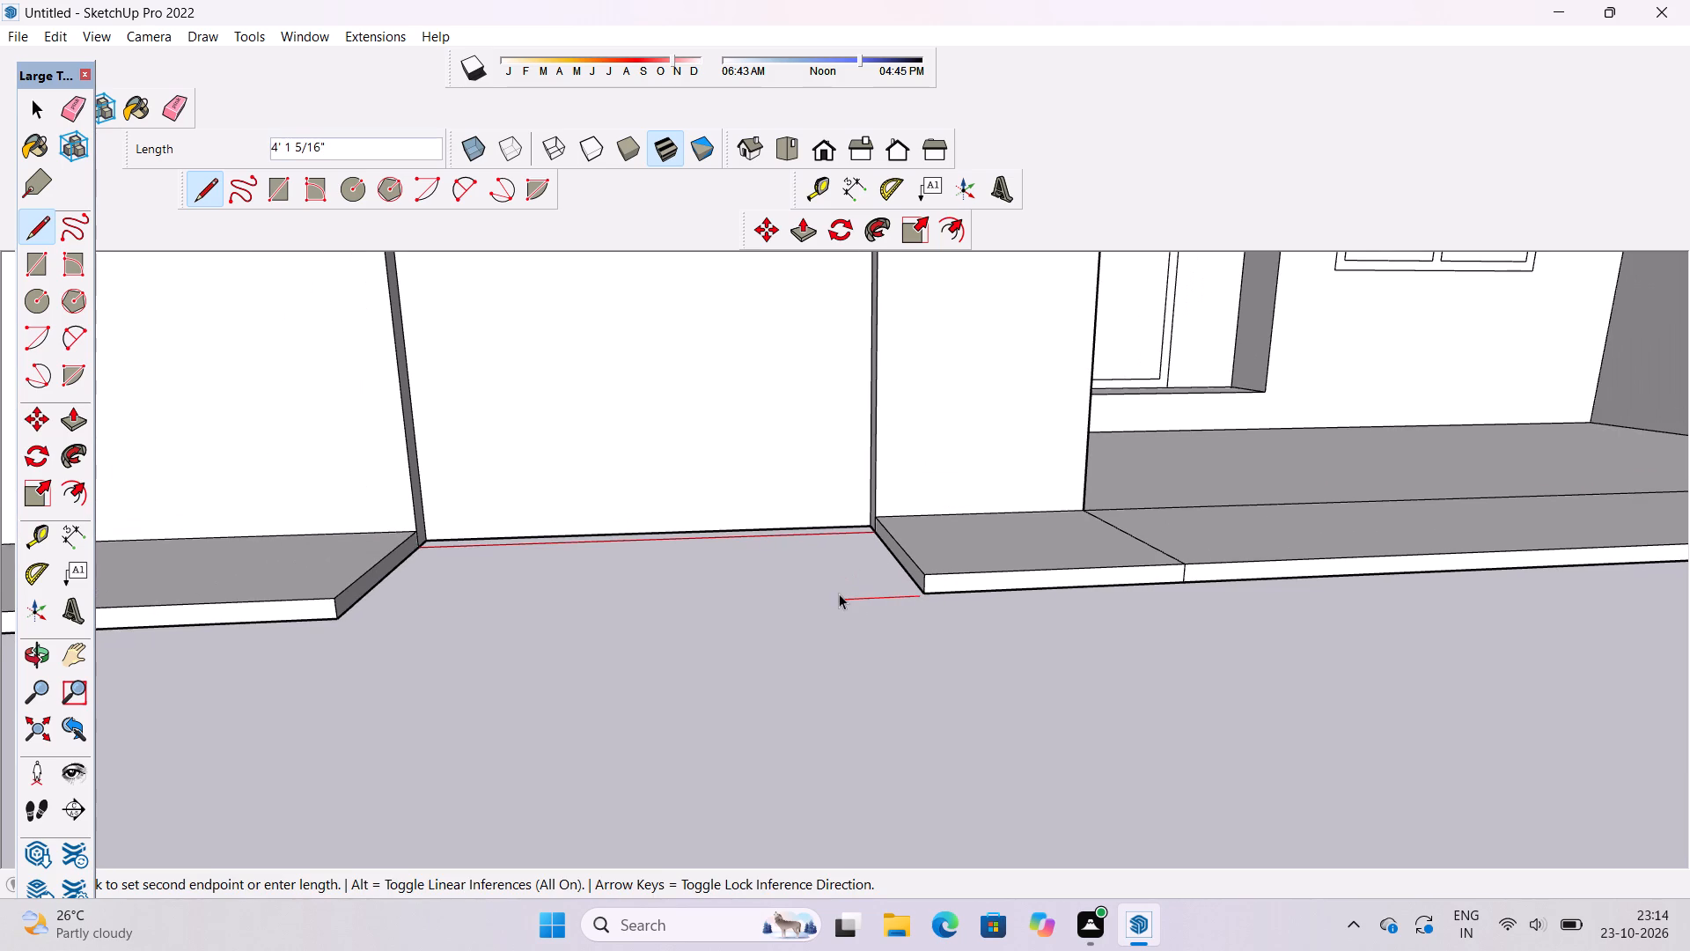
Draw a 28' line between the bottom front corners of the two tower base slabs, closing the gap before the door recess.
type("l")
scroll(865, 584, "up", 15)
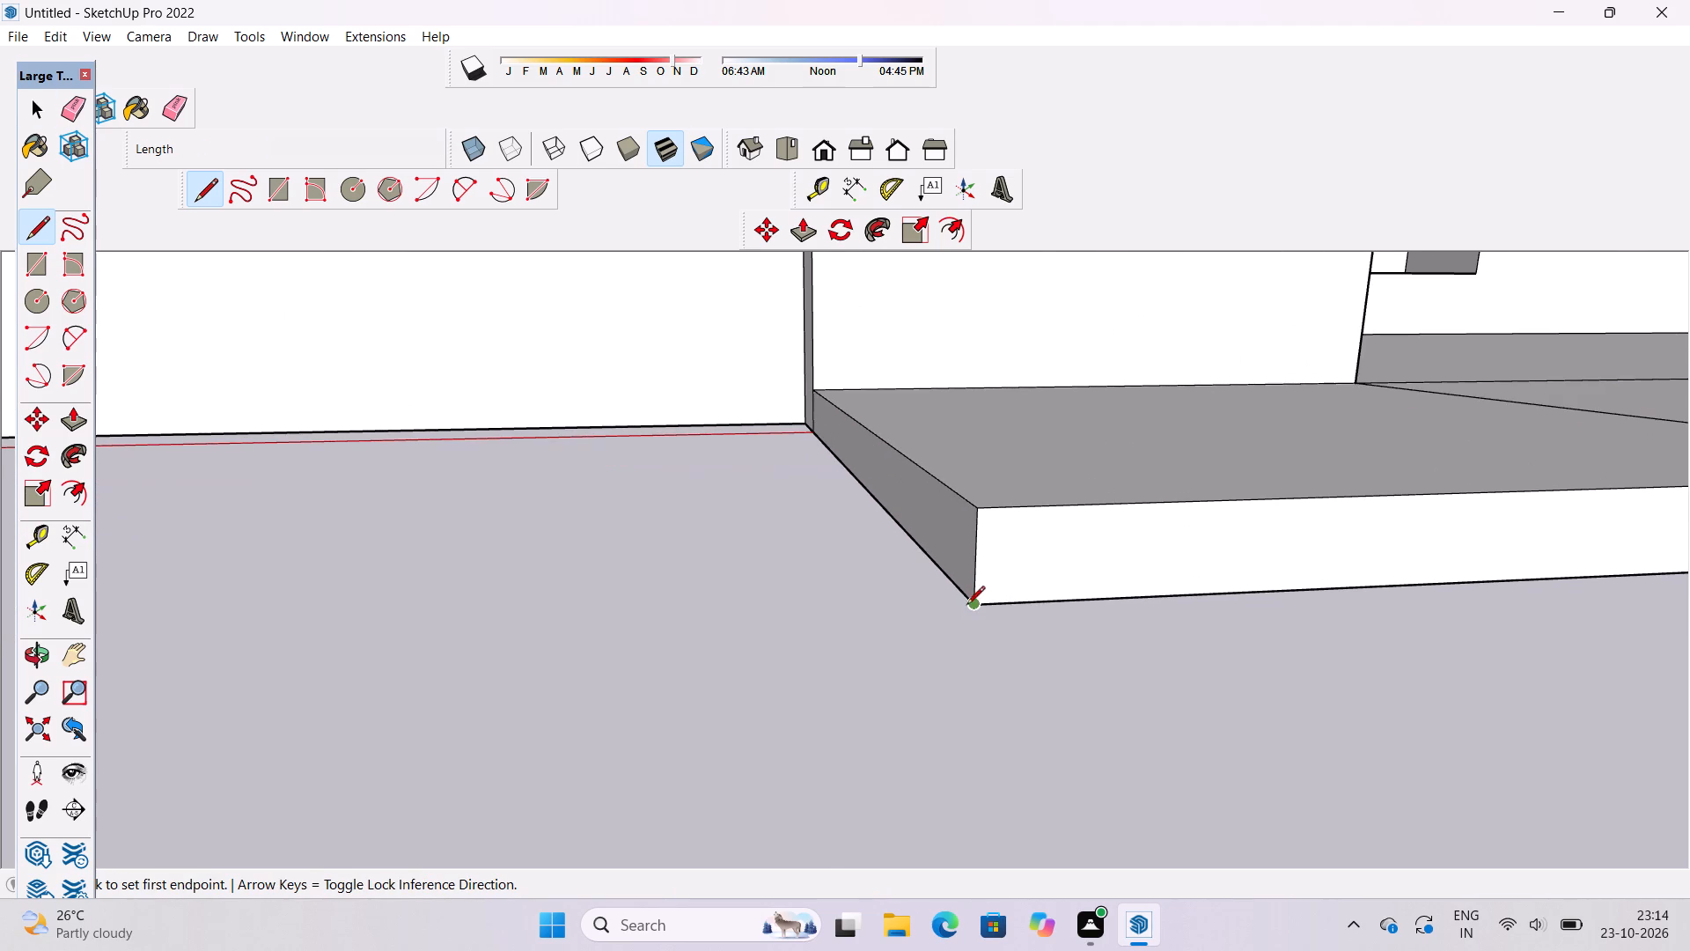
left_click(974, 604)
scroll(974, 604, "down", 19)
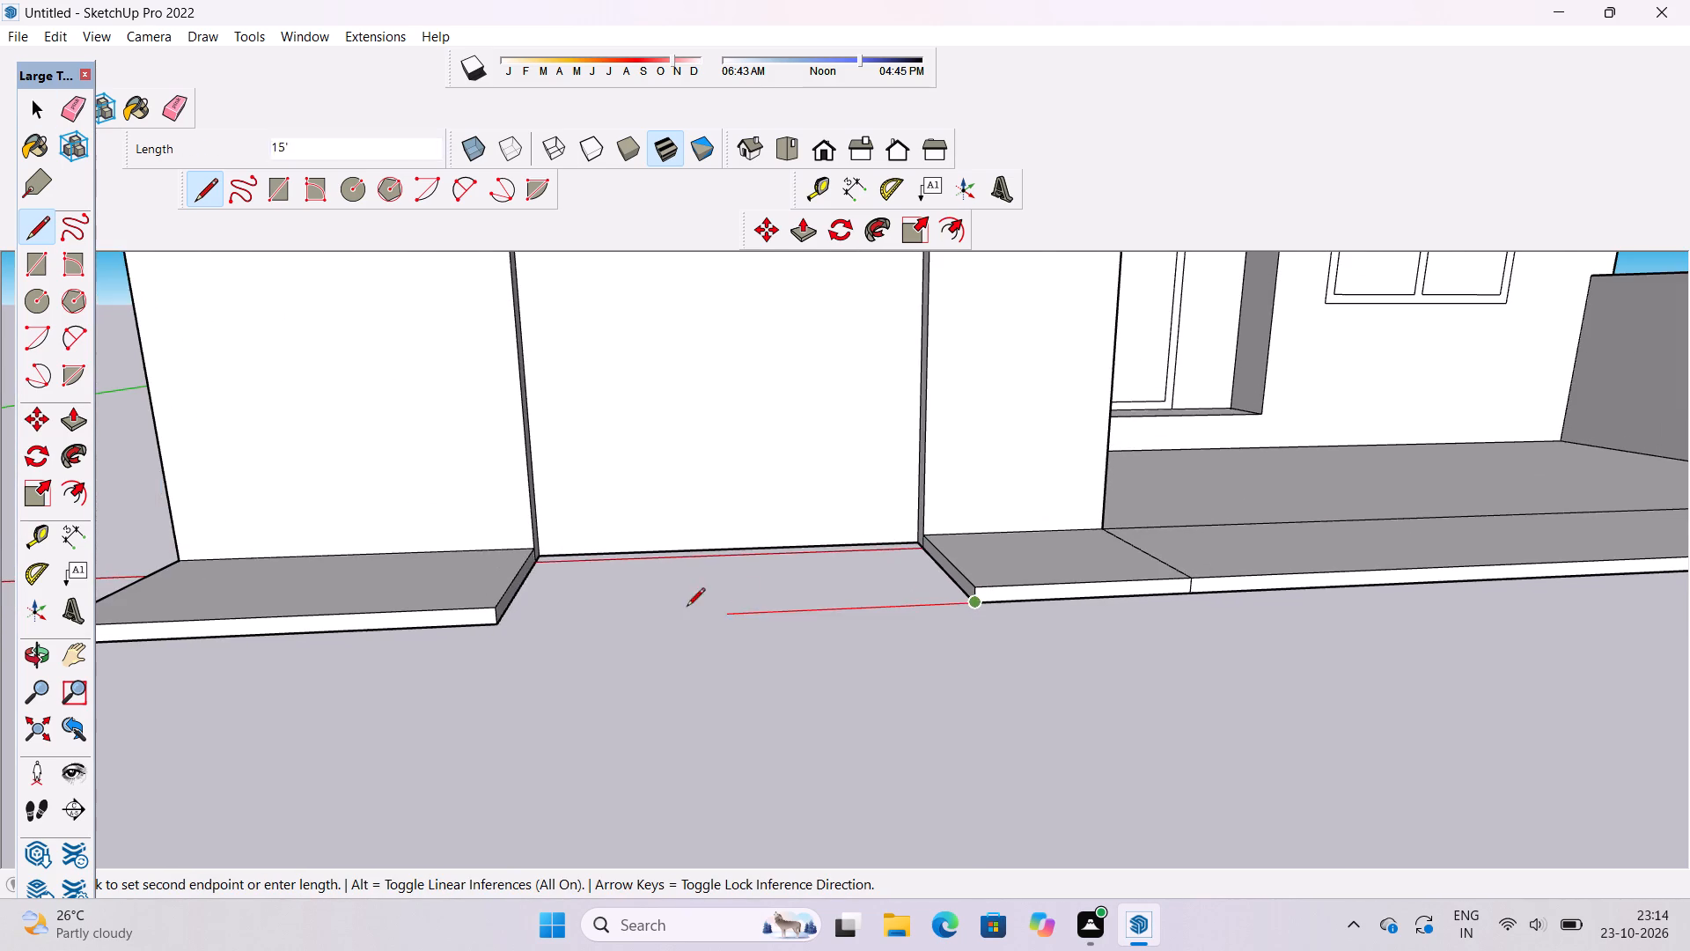
scroll(665, 608, "up", 5)
left_click(381, 639)
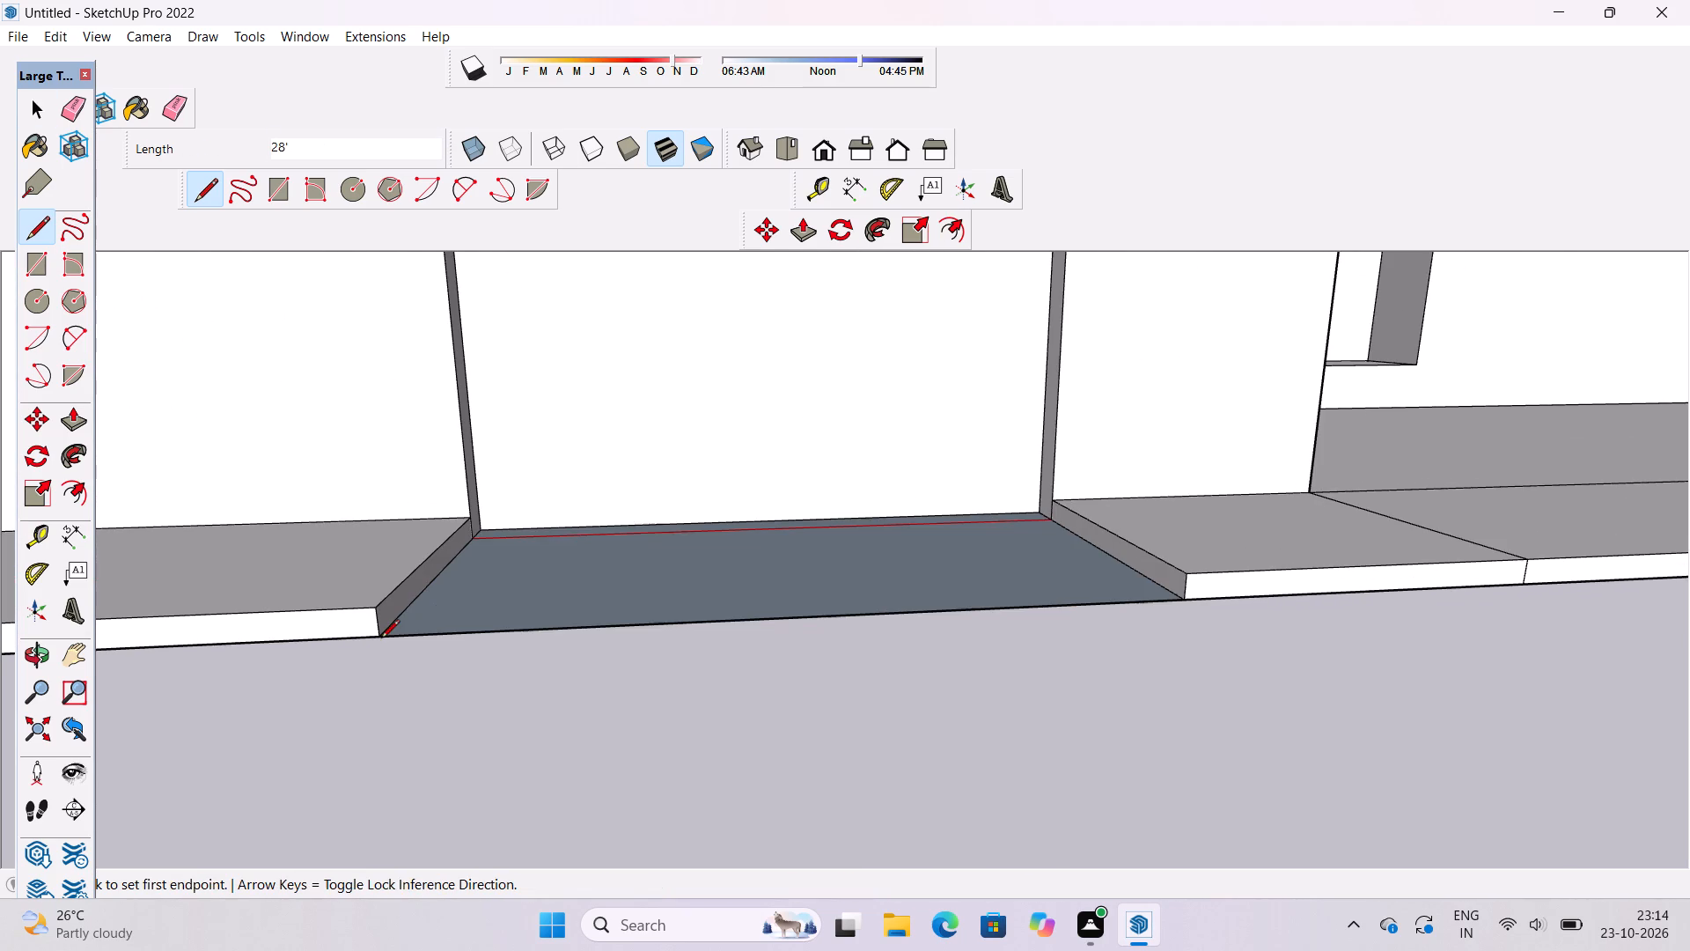
Push/Pull the new ground face in front of the door recess up 1', flush with the neighbouring slab tops.
key("o")
scroll(478, 604, "down", 6)
left_click_drag(501, 604, 591, 683)
left_click_drag(599, 672, 494, 715, "shift")
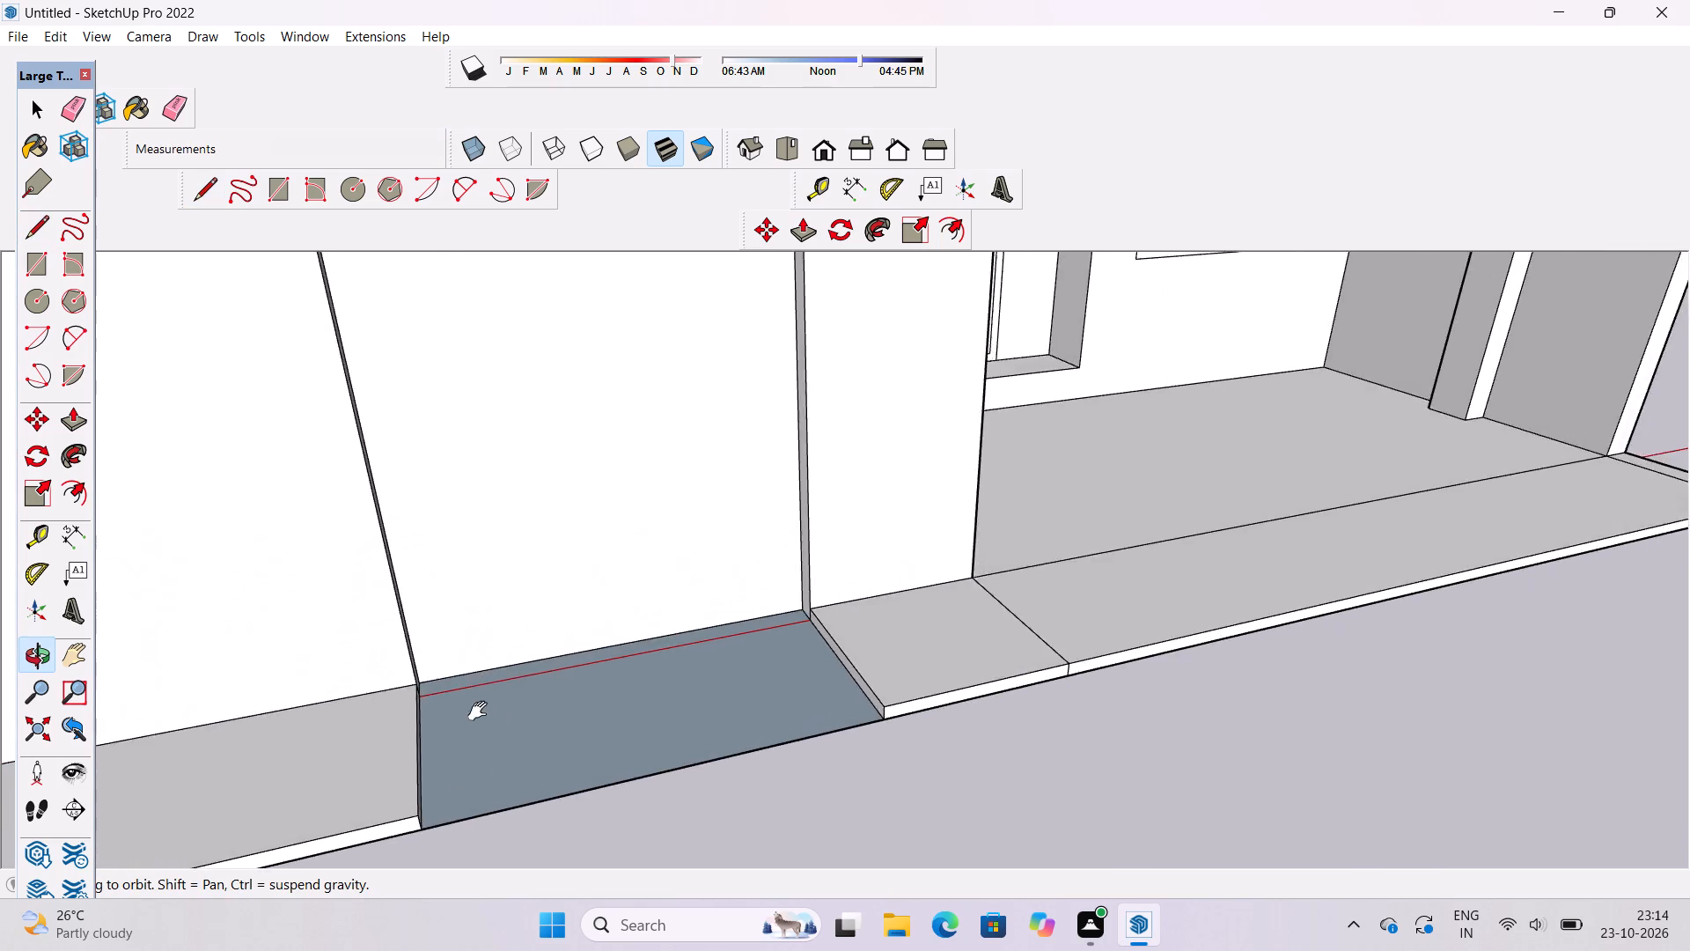
scroll(481, 698, "down", 6)
left_click_drag(502, 727, 514, 787)
left_click_drag(511, 790, 525, 722, "shift")
left_click_drag(525, 721, 525, 737)
key("p")
scroll(600, 709, "up", 5)
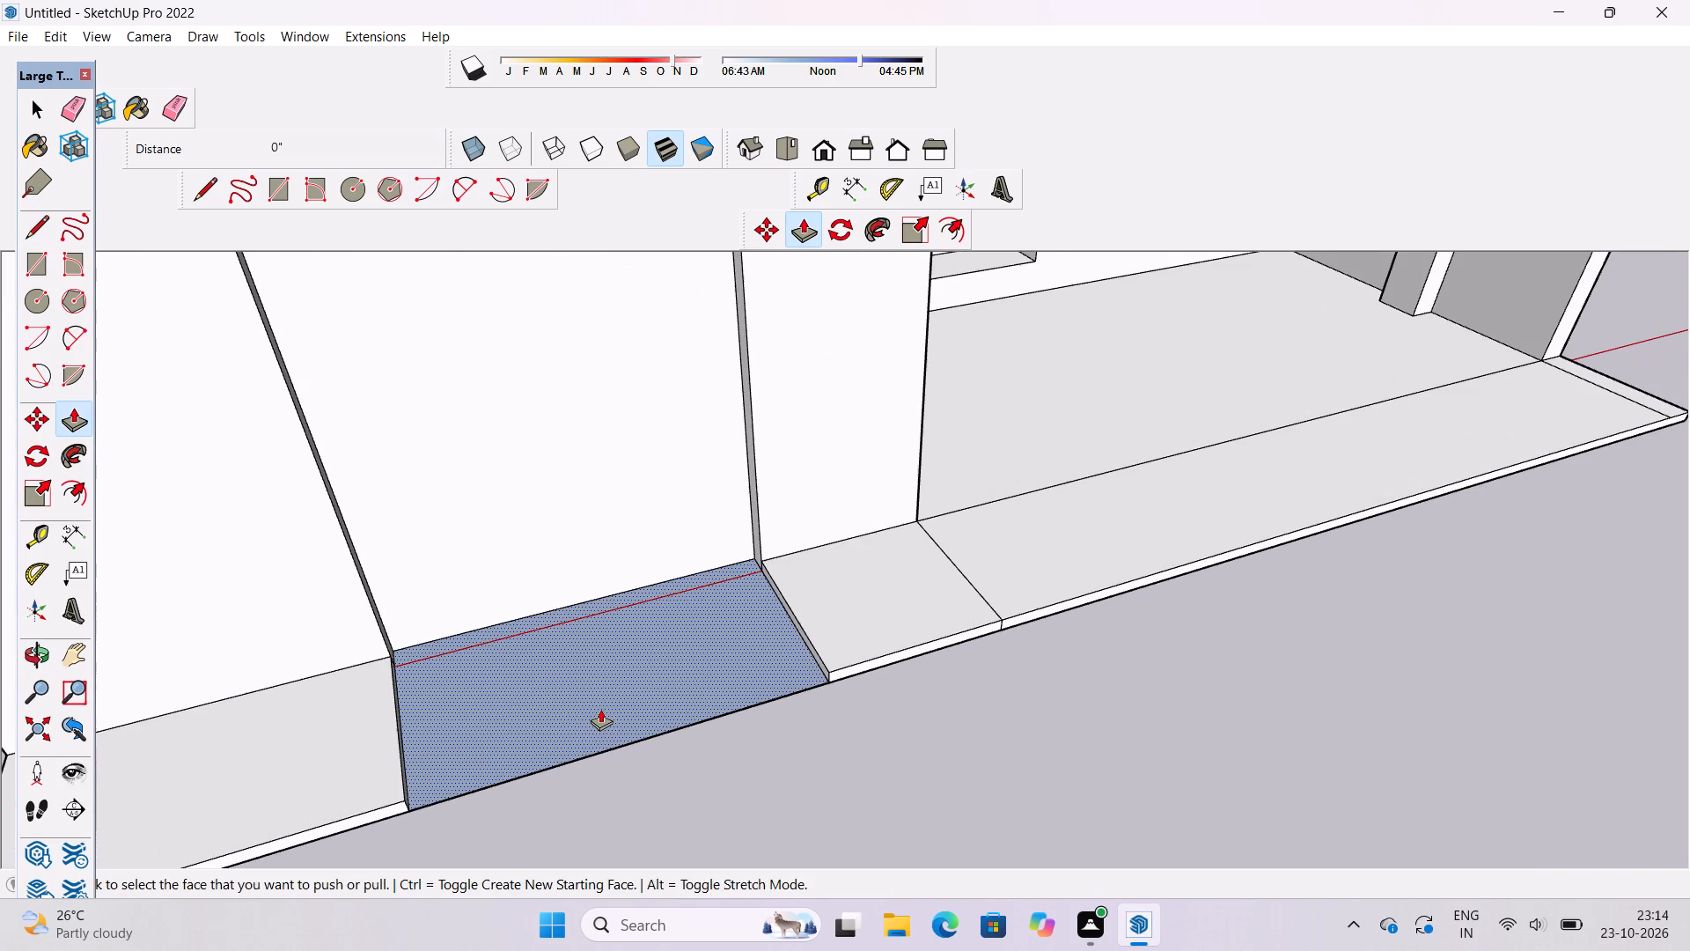
left_click(600, 706)
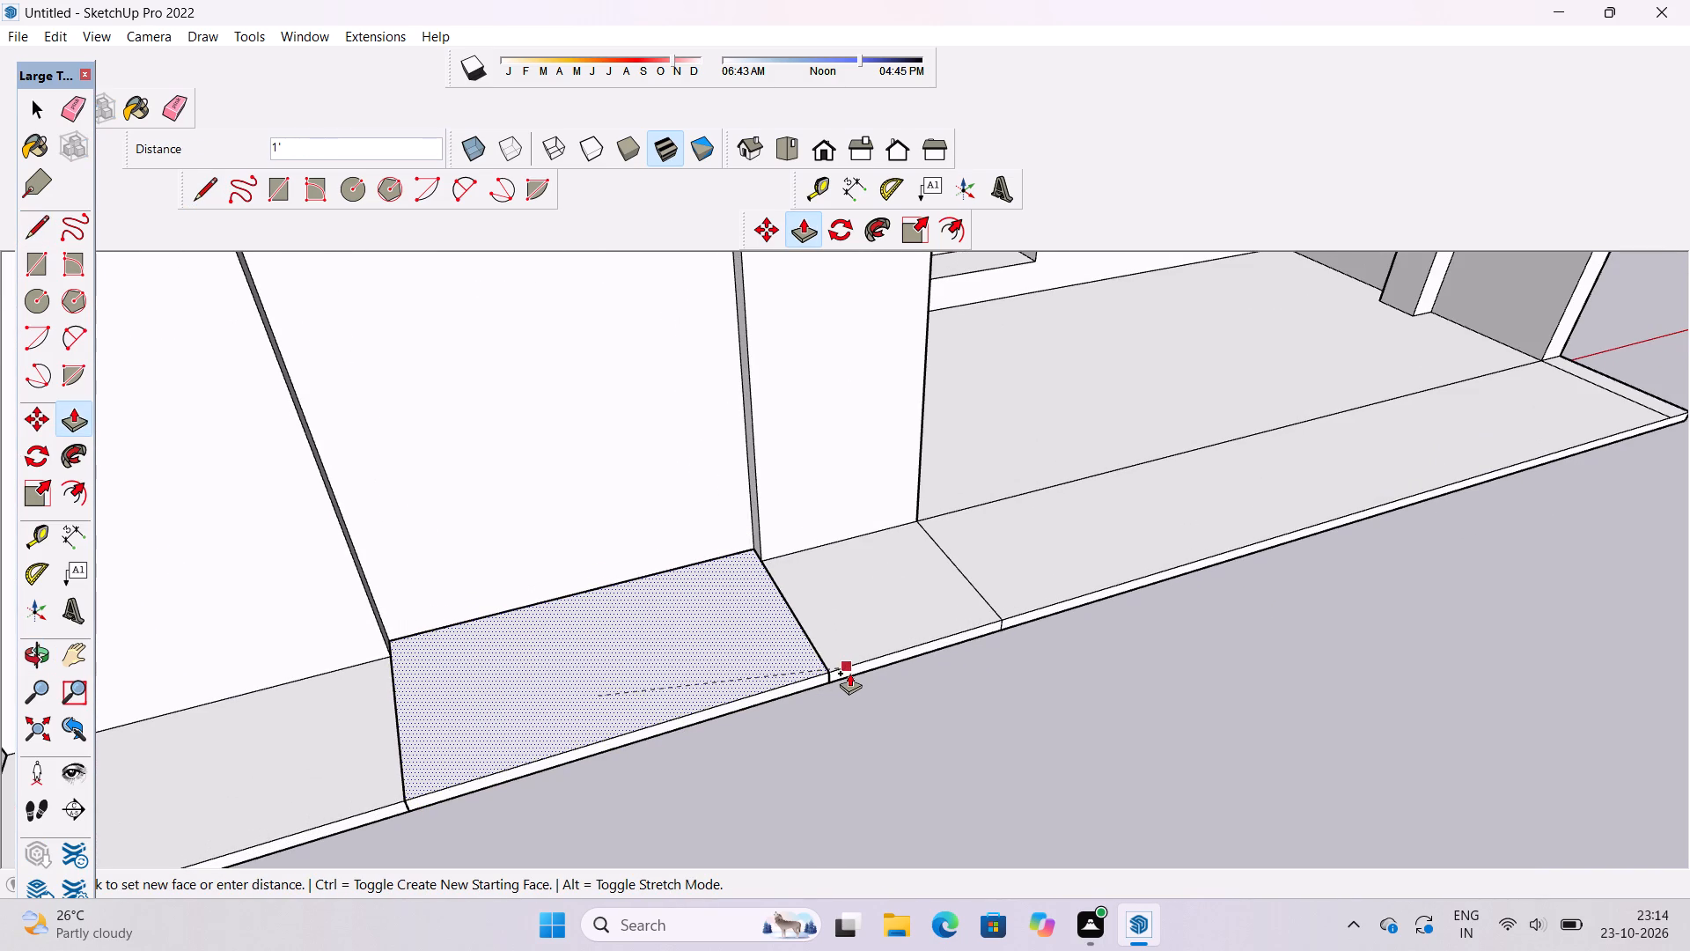
left_click(850, 673)
Erase the seam edges on the top and front of the tower base slab at both sides of the filled gap.
key("o")
scroll(783, 614, "down", 3)
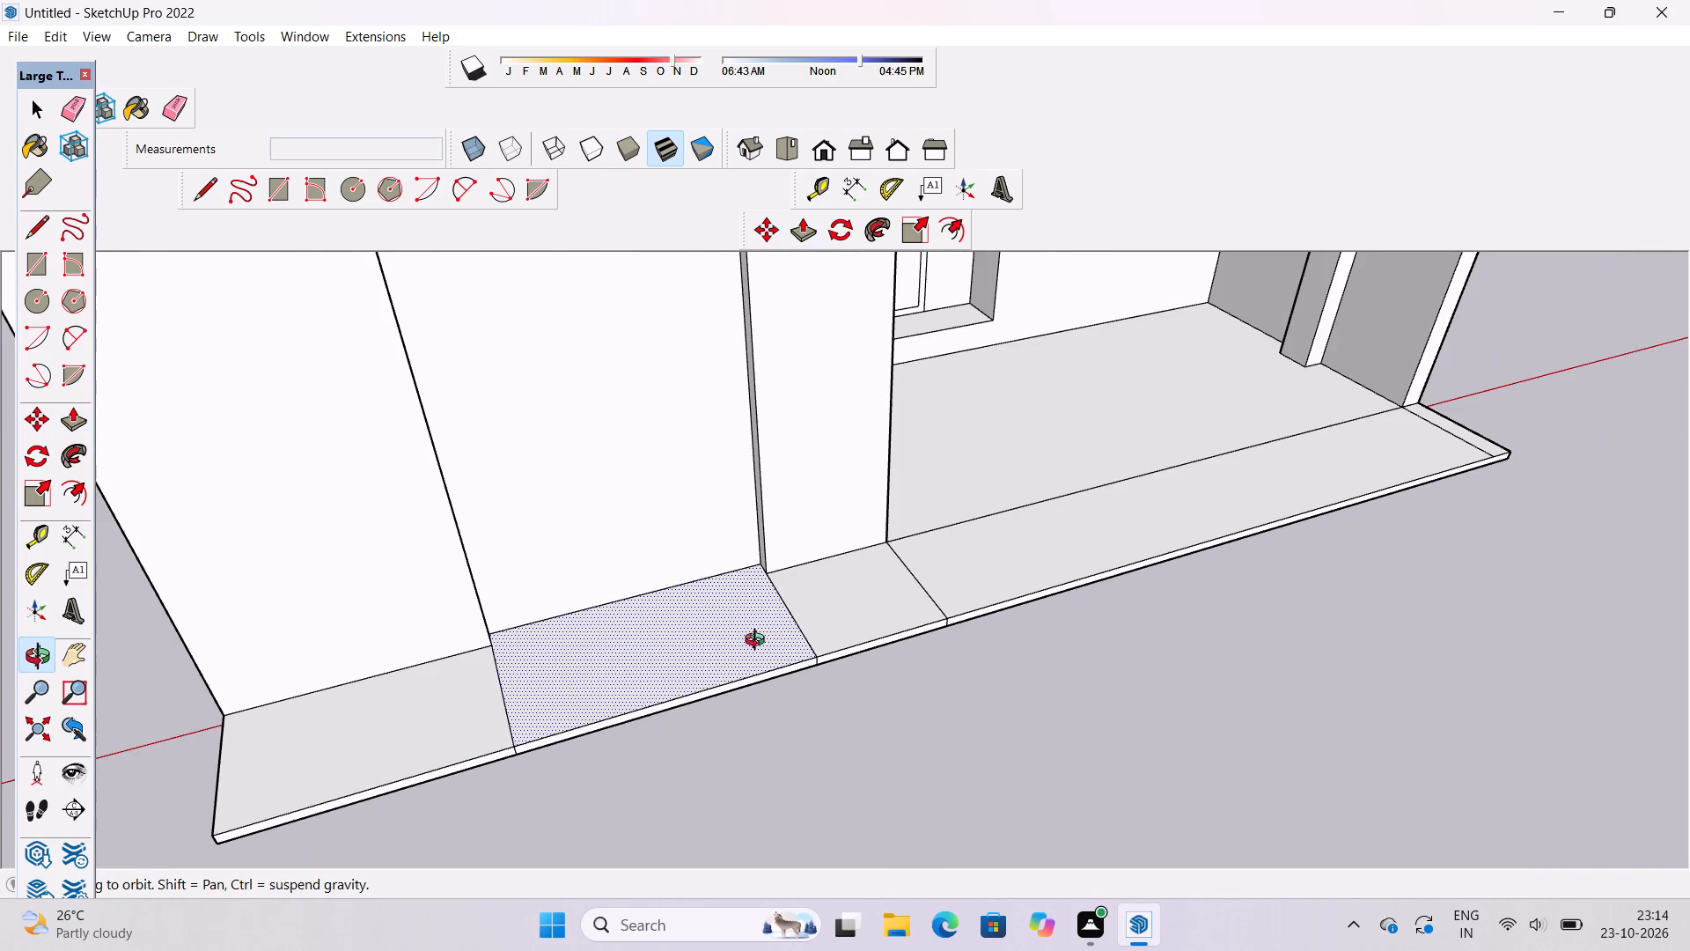
left_click_drag(731, 667, 765, 697)
key("e")
left_click_drag(569, 697, 527, 740)
left_click_drag(842, 621, 790, 655)
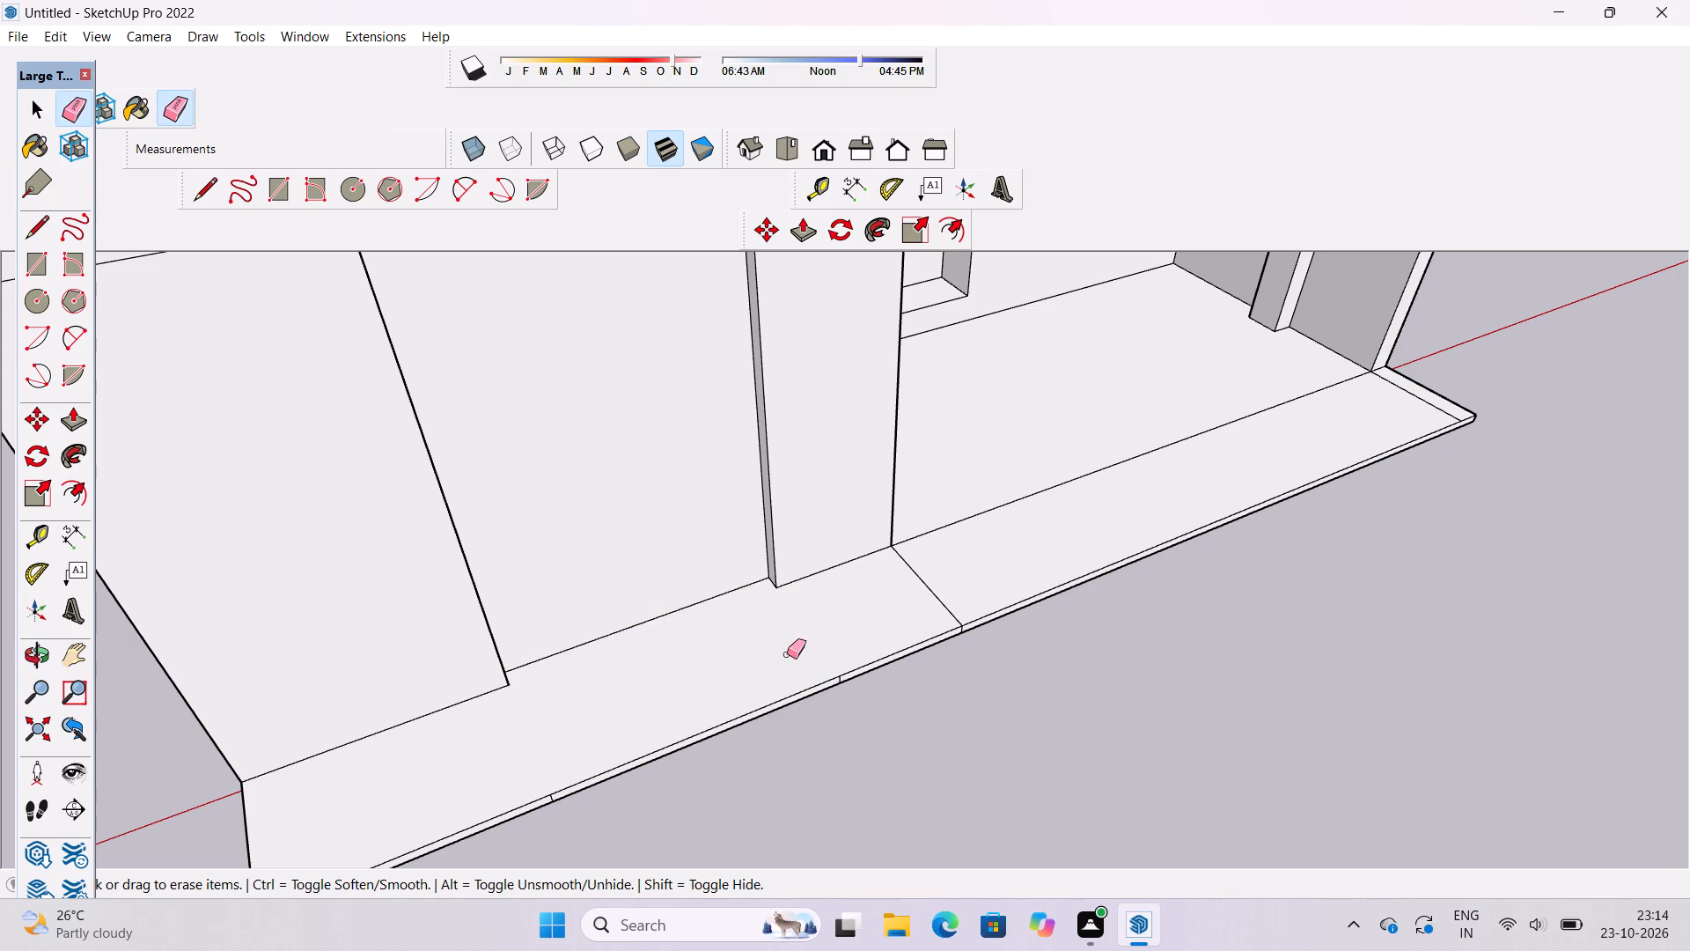
scroll(805, 697, "up", 15)
left_click_drag(854, 668, 833, 677)
scroll(895, 534, "down", 12)
scroll(710, 733, "up", 6)
scroll(261, 706, "up", 5)
left_click(251, 722)
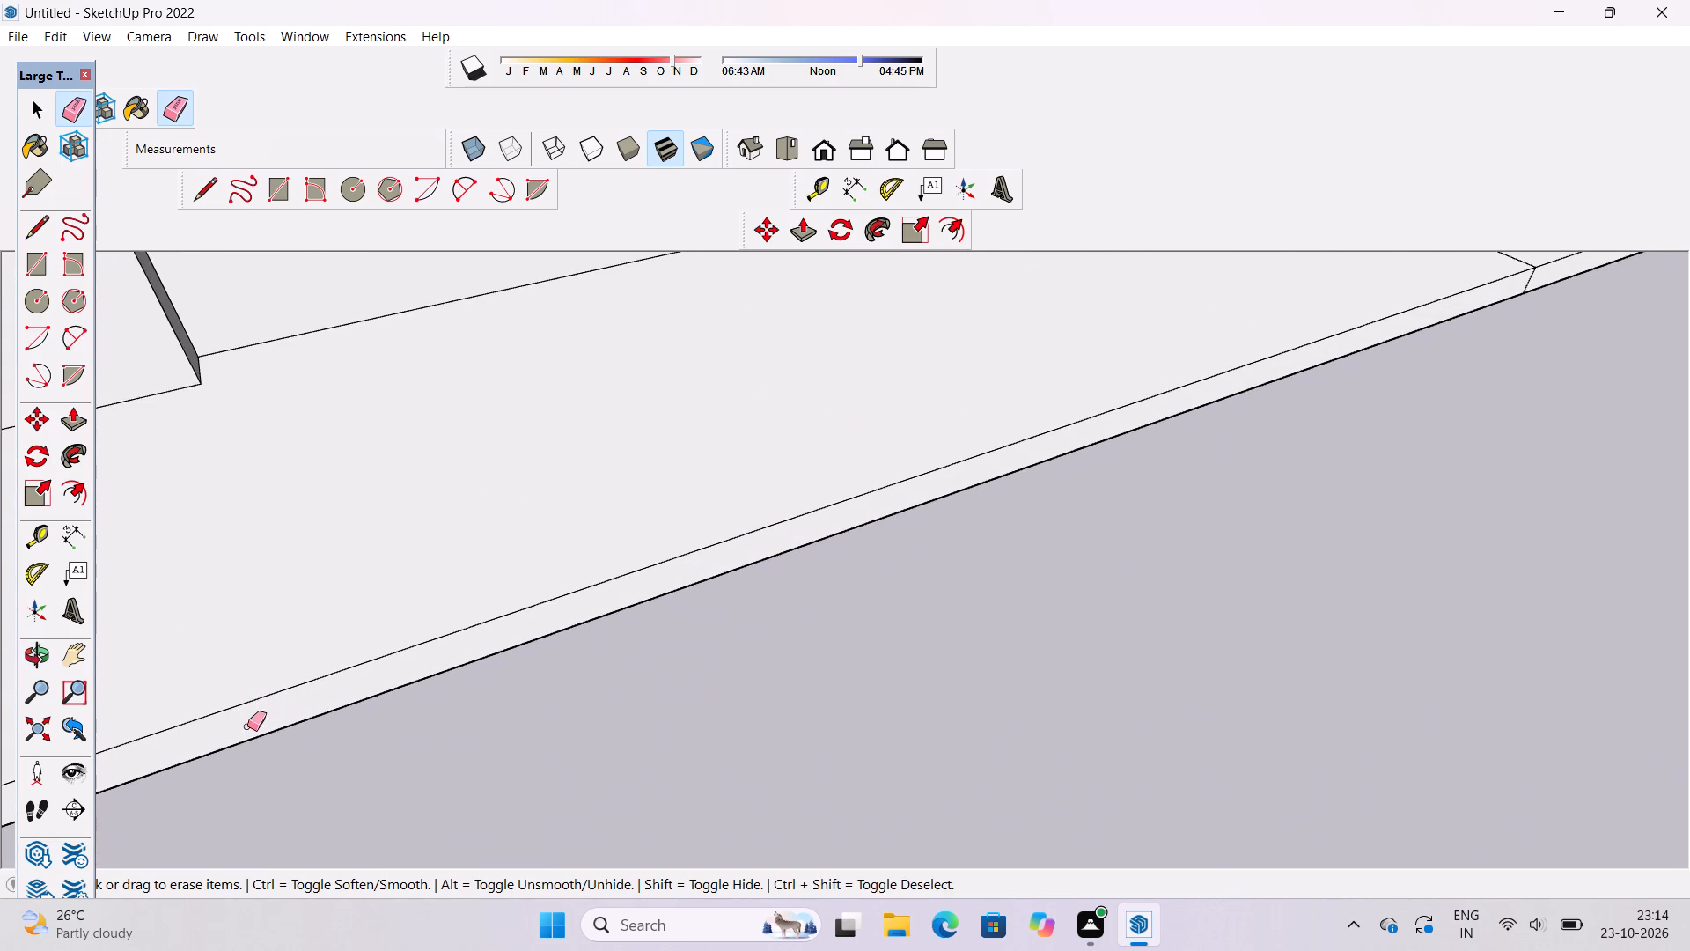
scroll(599, 734, "down", 10)
Examine the joined base slab and the whole three-storey facade from several angles and distances.
key("o")
scroll(631, 695, "down", 12)
left_click_drag(661, 688, 638, 721, "shift")
left_click_drag(636, 734, 646, 660)
scroll(649, 659, "down", 1)
left_click_drag(717, 651, 665, 667)
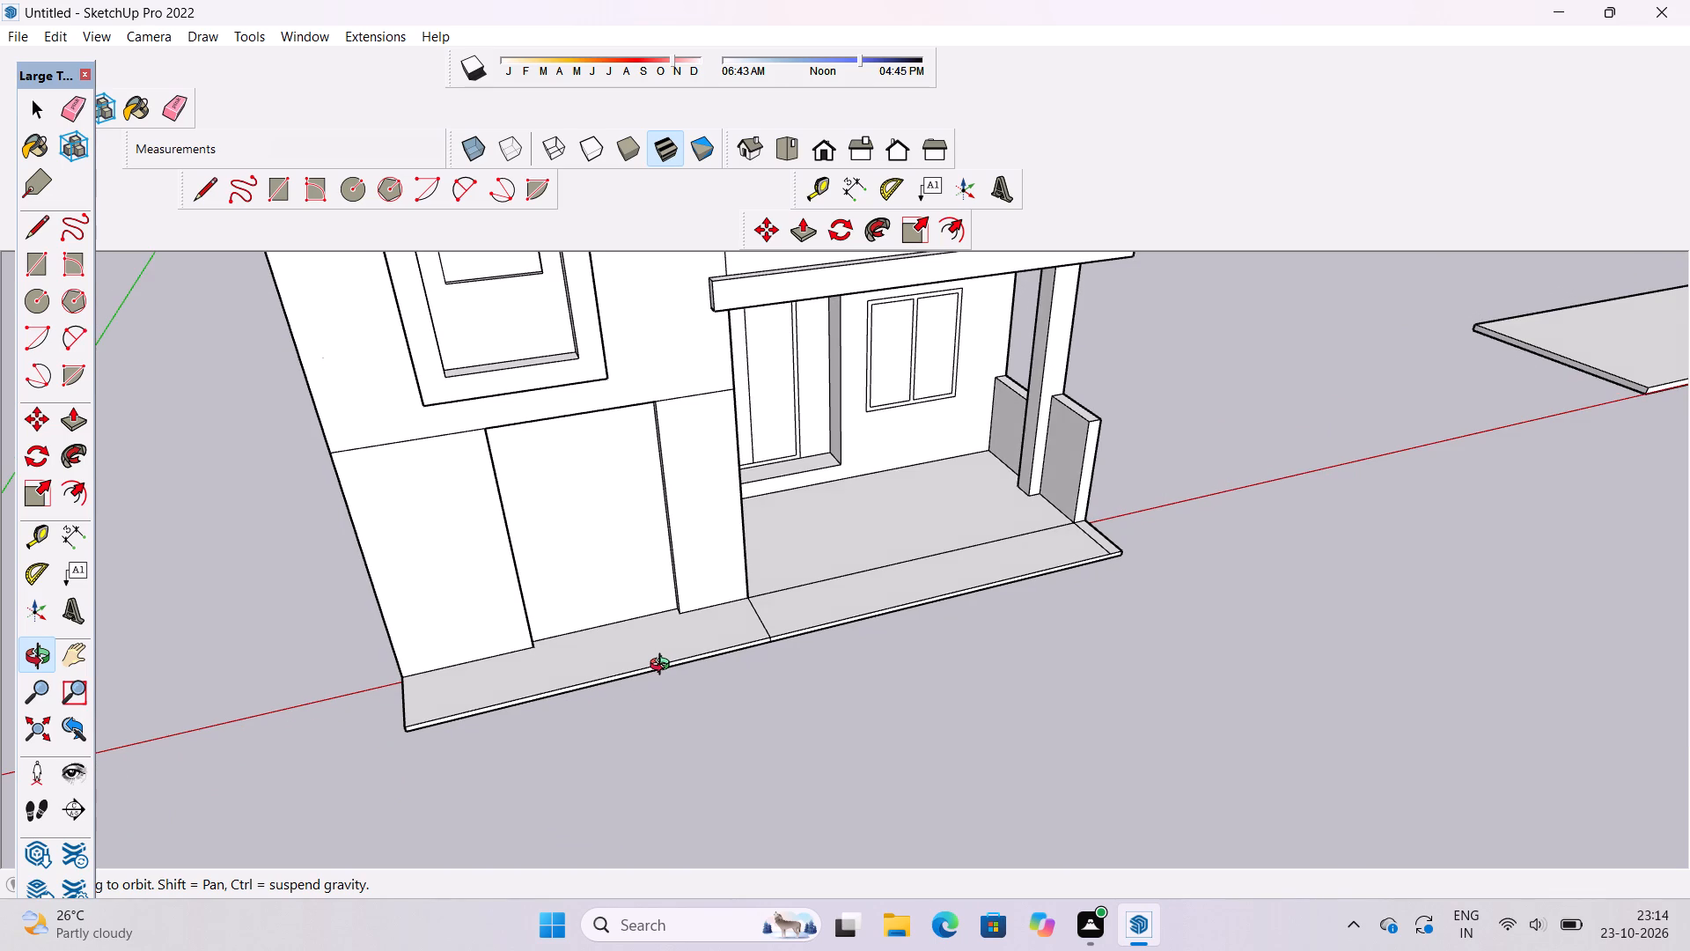
scroll(677, 658, "down", 1)
left_click_drag(672, 667, 583, 719)
left_click_drag(486, 689, 642, 629, "shift")
left_click_drag(642, 629, 640, 652, "shift")
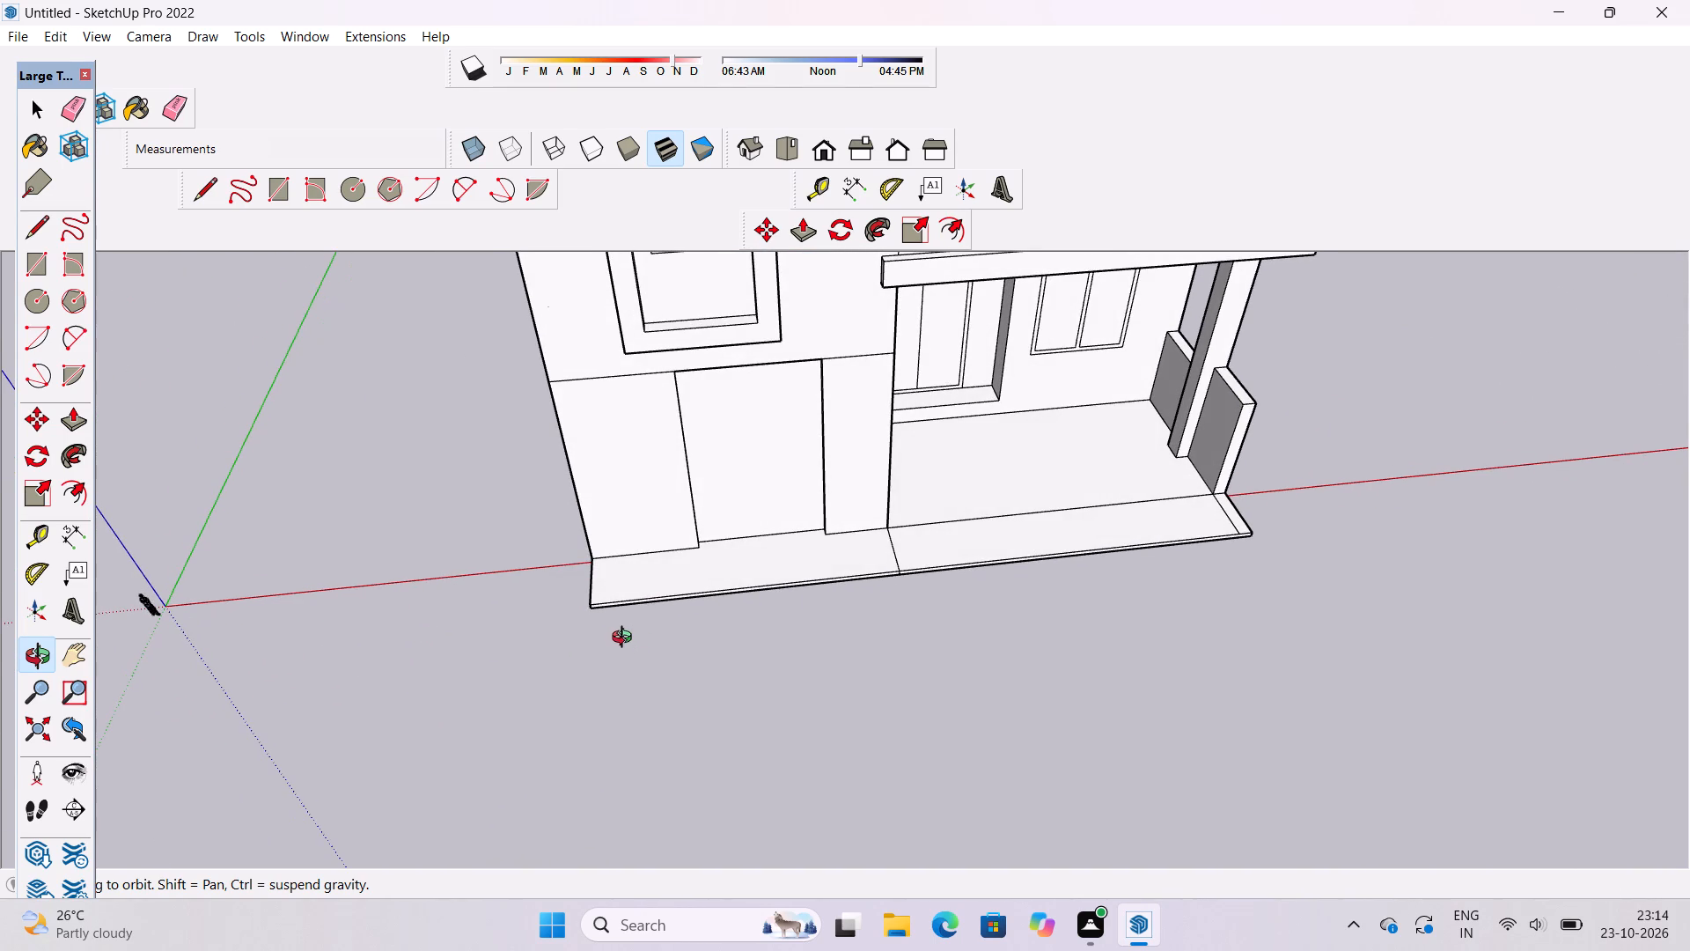
scroll(626, 639, "down", 1)
left_click_drag(653, 593, 658, 632, "shift")
scroll(658, 630, "down", 1)
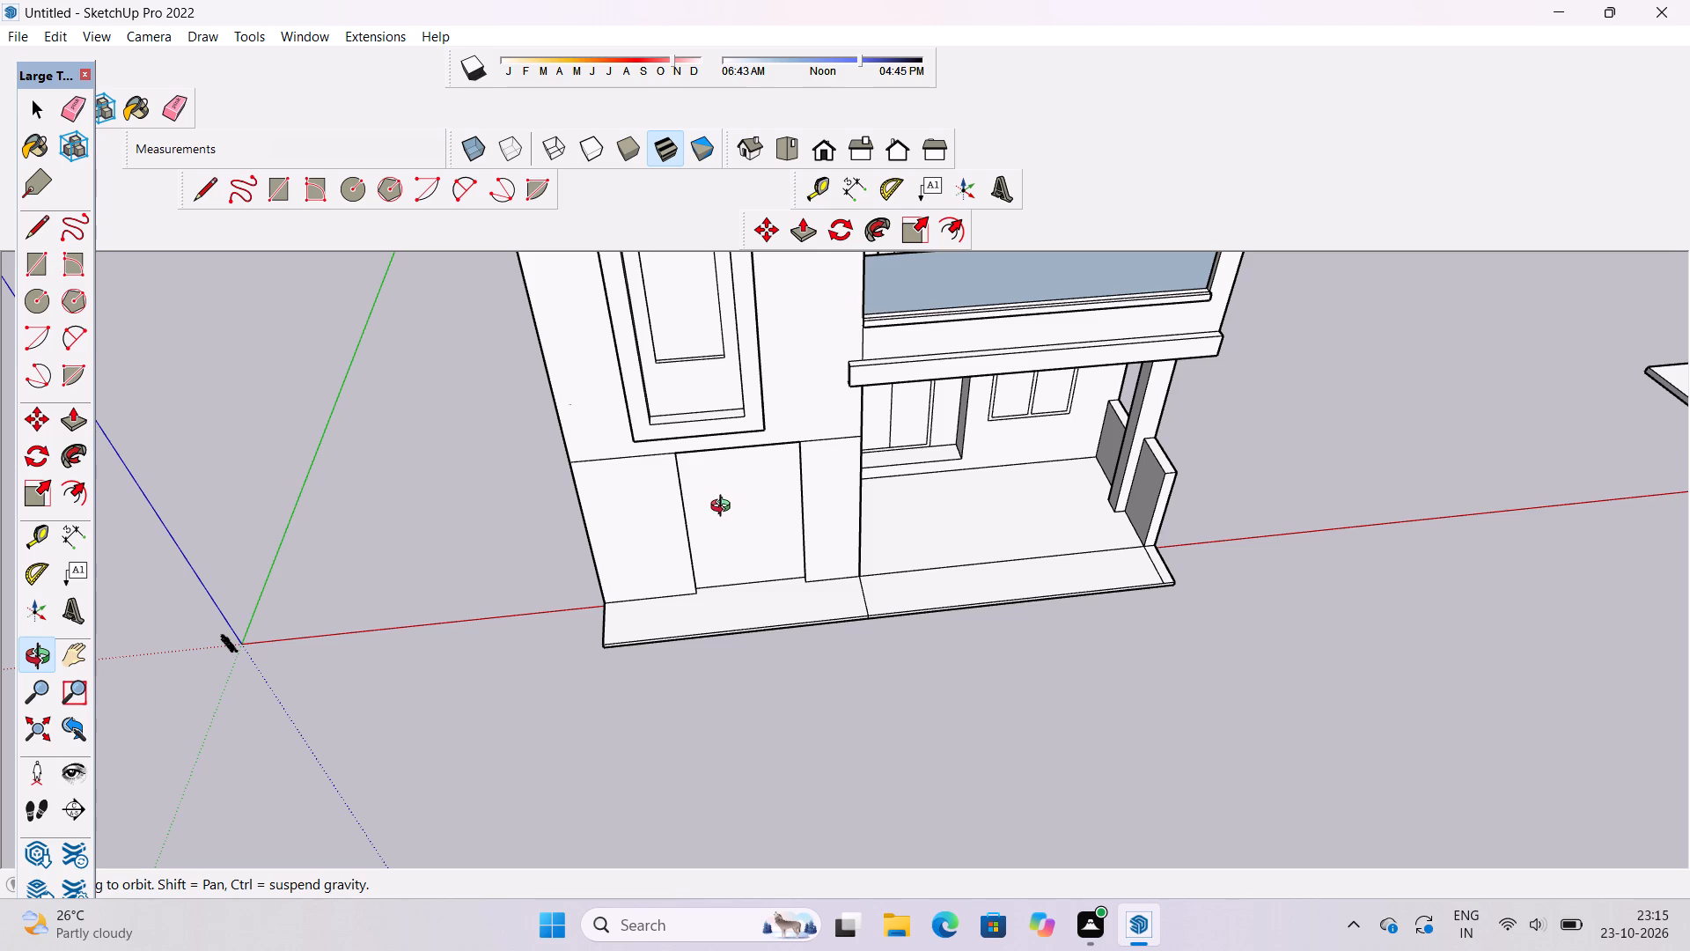
scroll(757, 550, "down", 5)
left_click_drag(769, 665, 750, 638)
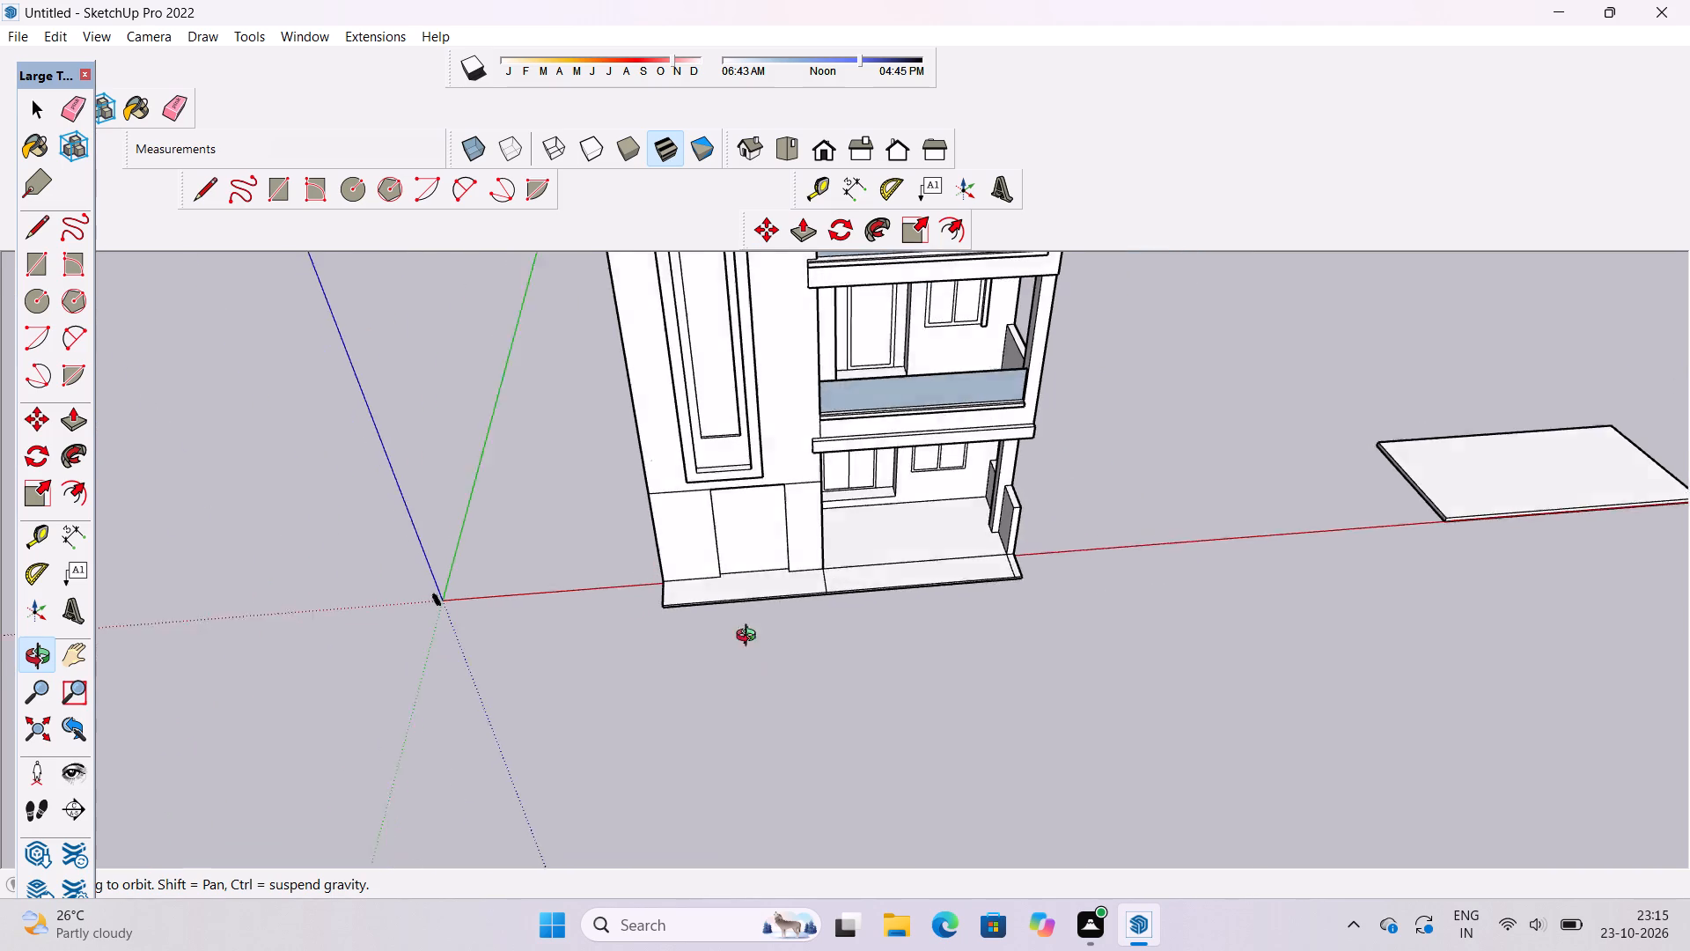
left_click_drag(750, 638, 725, 574)
scroll(771, 604, "up", 5)
left_click_drag(769, 599, 674, 579, "shift")
scroll(674, 578, "down", 2)
left_click_drag(704, 569, 712, 586)
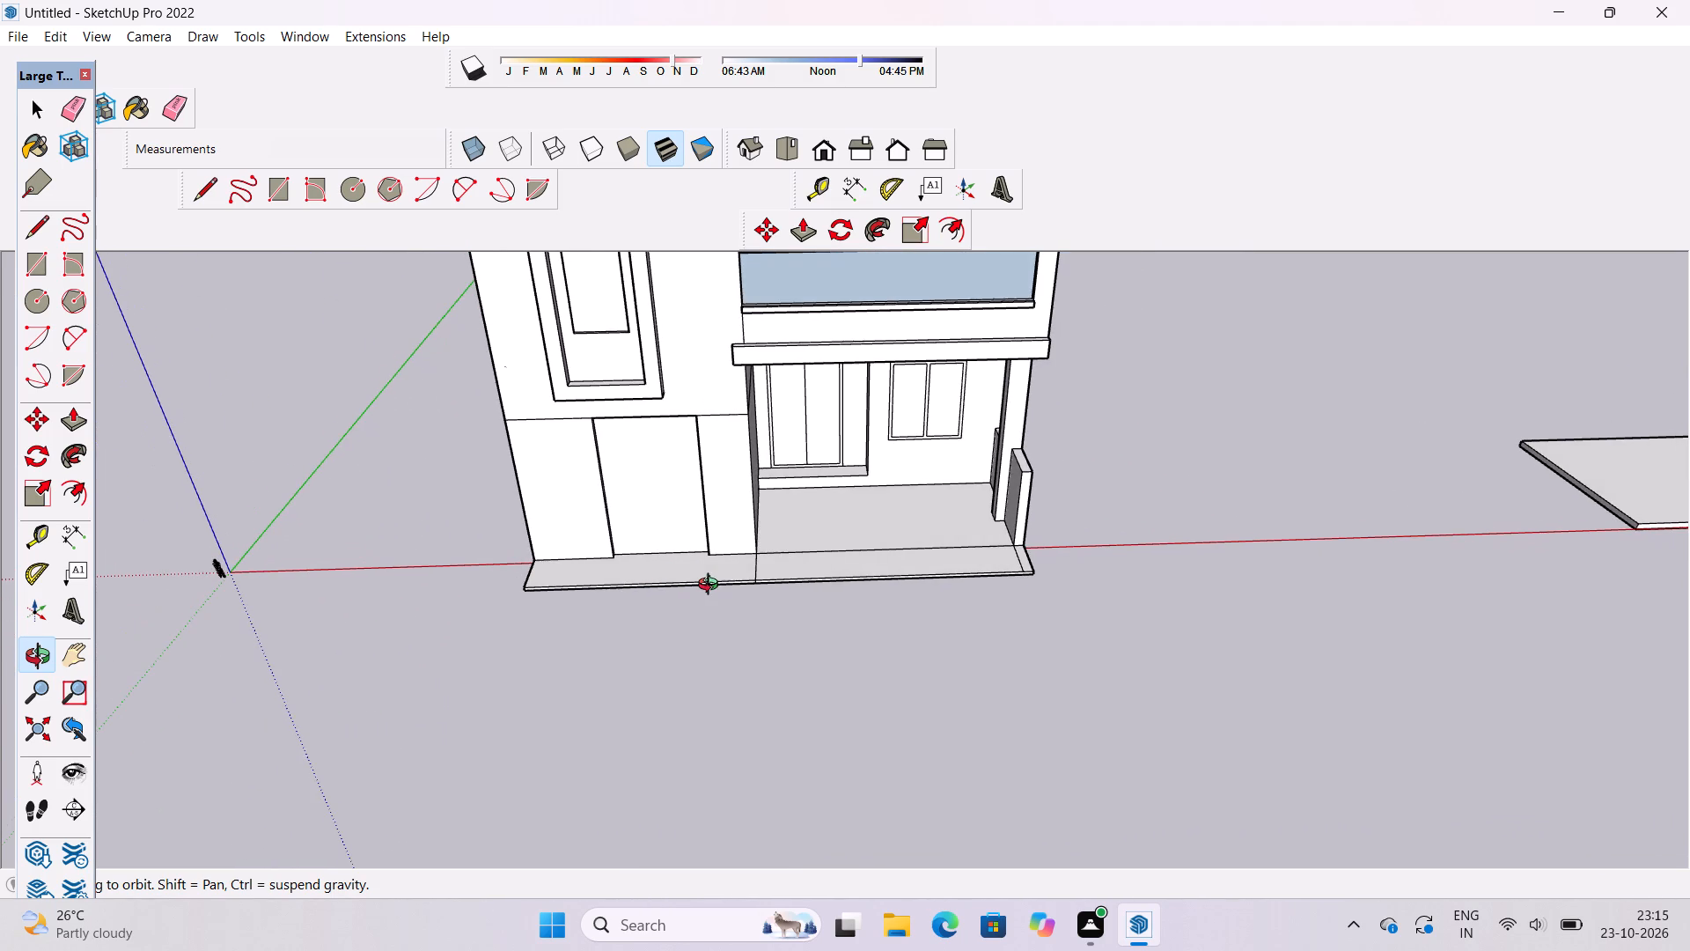
scroll(716, 578, "down", 4)
left_click_drag(751, 542, 772, 668, "shift")
left_click_drag(753, 677, 753, 553)
scroll(756, 535, "down", 6)
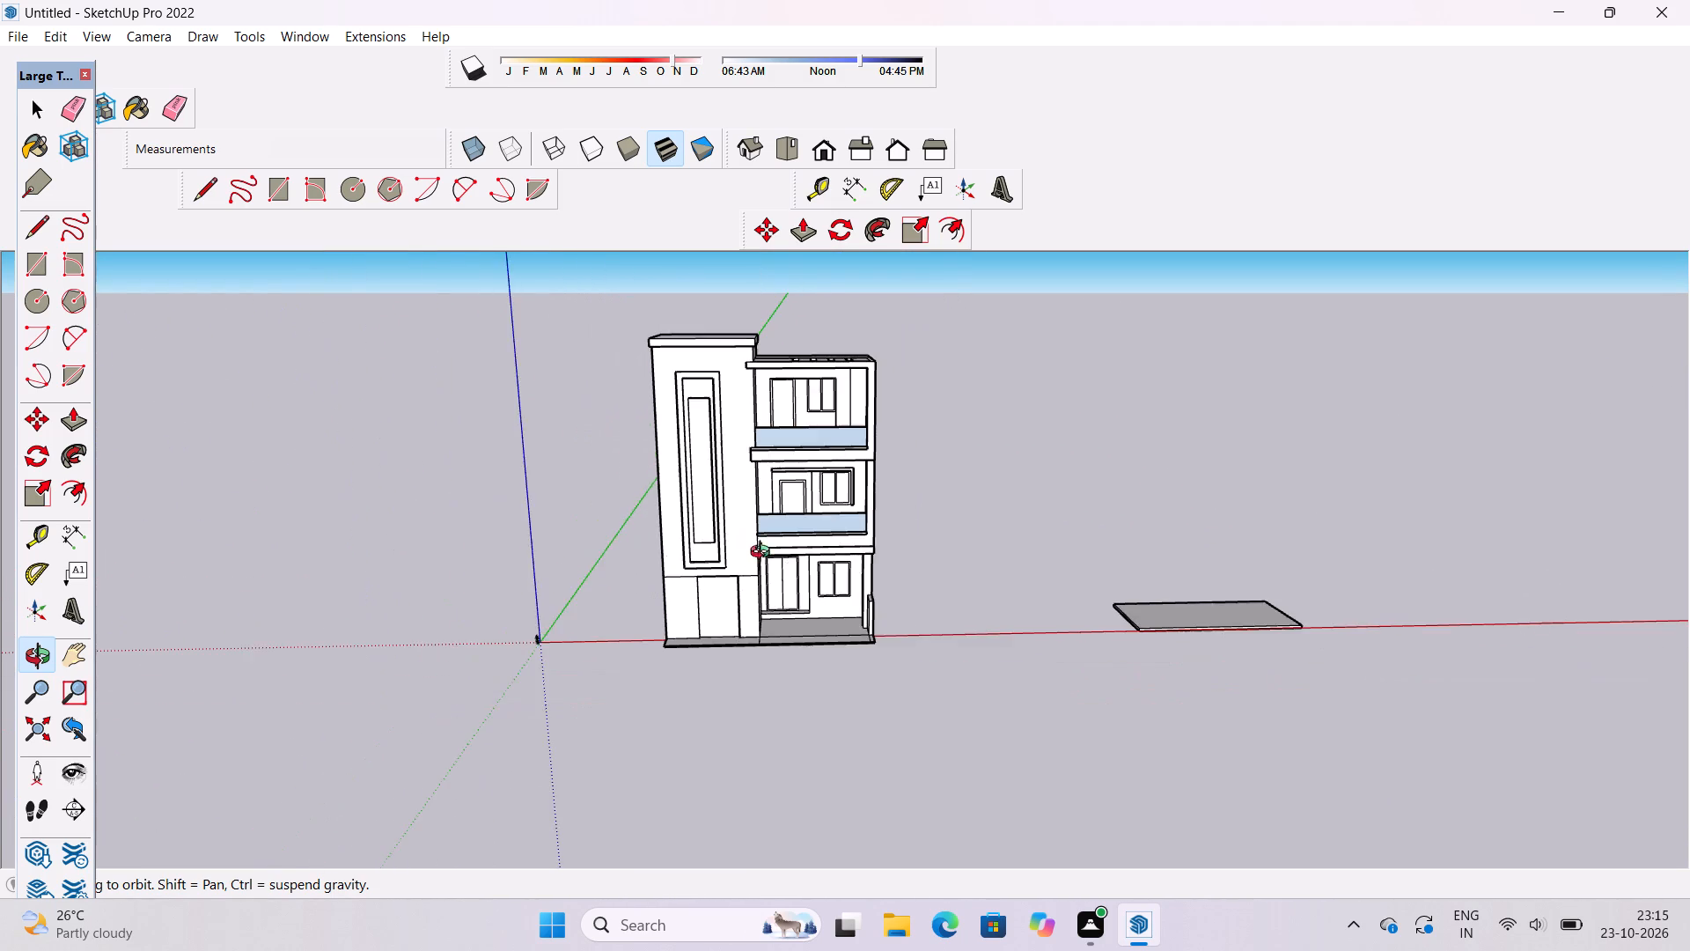
left_click_drag(789, 573, 753, 579, "shift")
left_click_drag(793, 571, 753, 551, "shift")
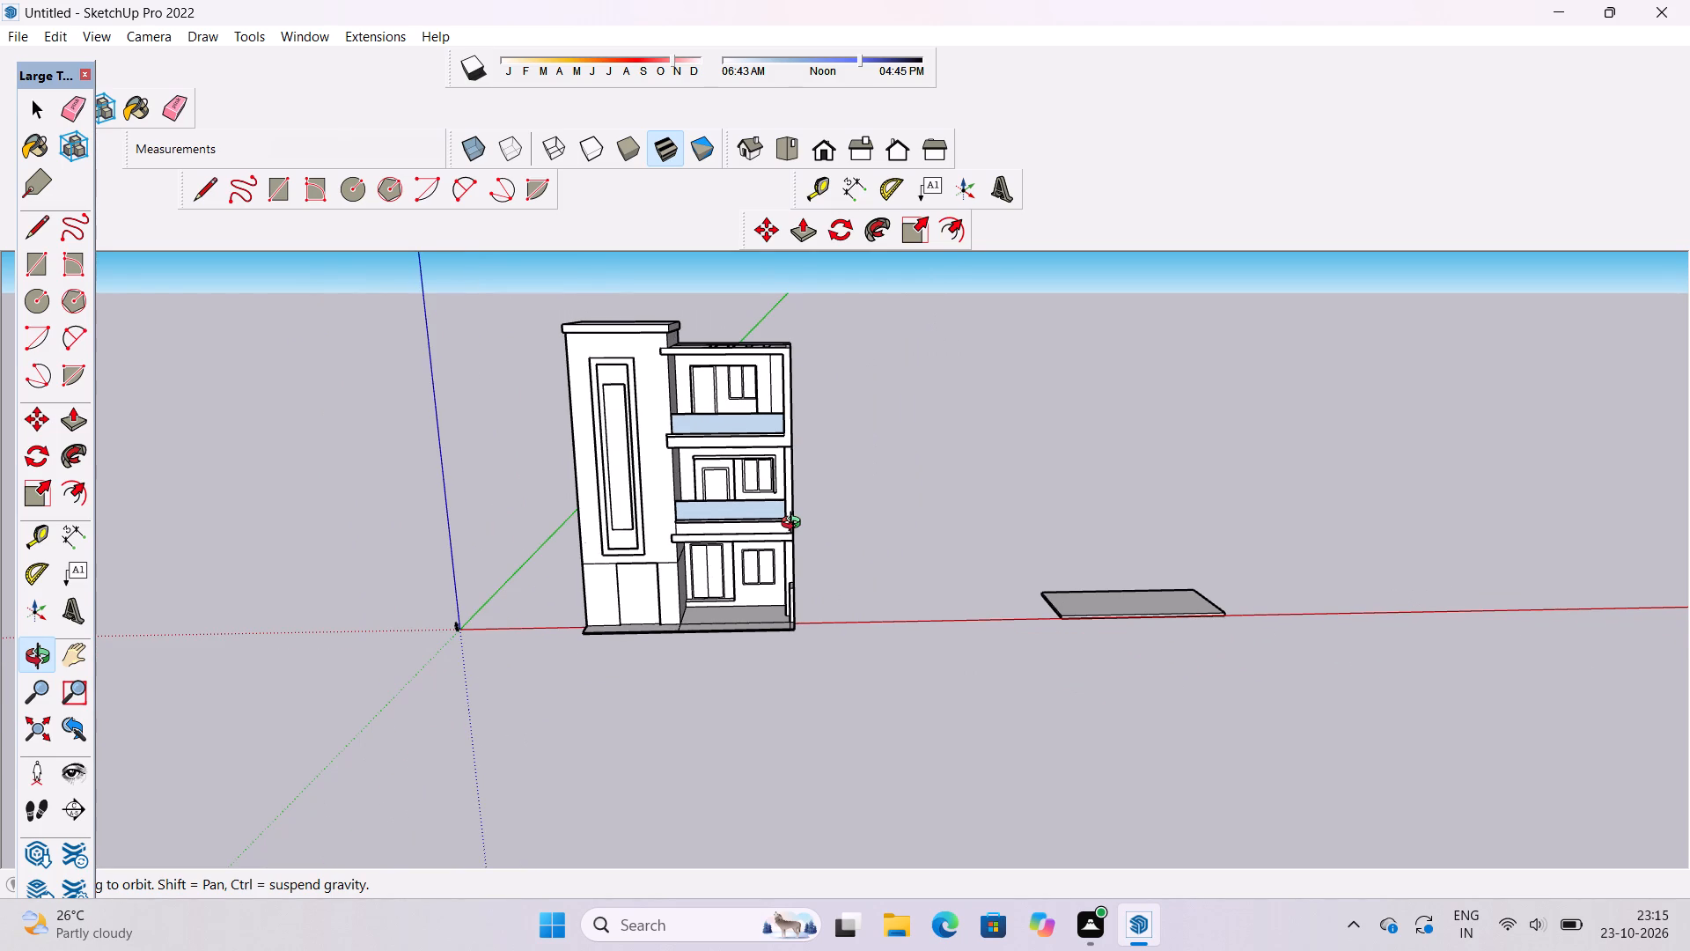
scroll(798, 520, "down", 1)
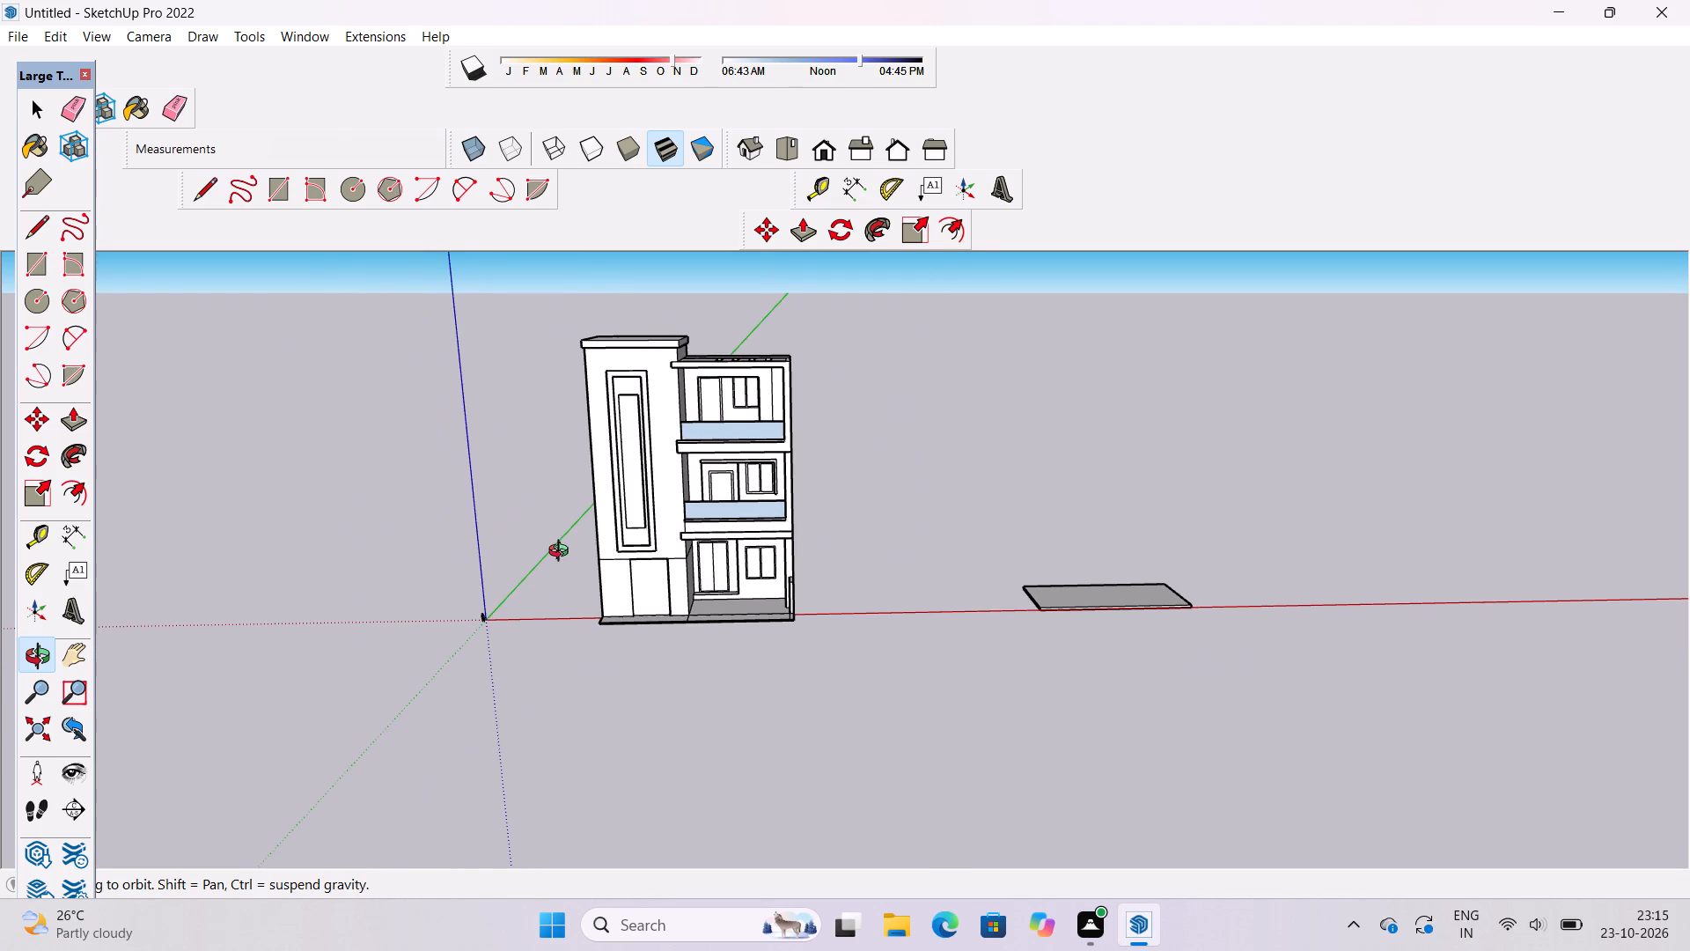
Examine the ground-floor front, especially the base slab before the door recess and its joint with the porch slab.
scroll(562, 553, "up", 2)
left_click_drag(580, 540, 611, 570, "shift")
scroll(624, 614, "up", 5)
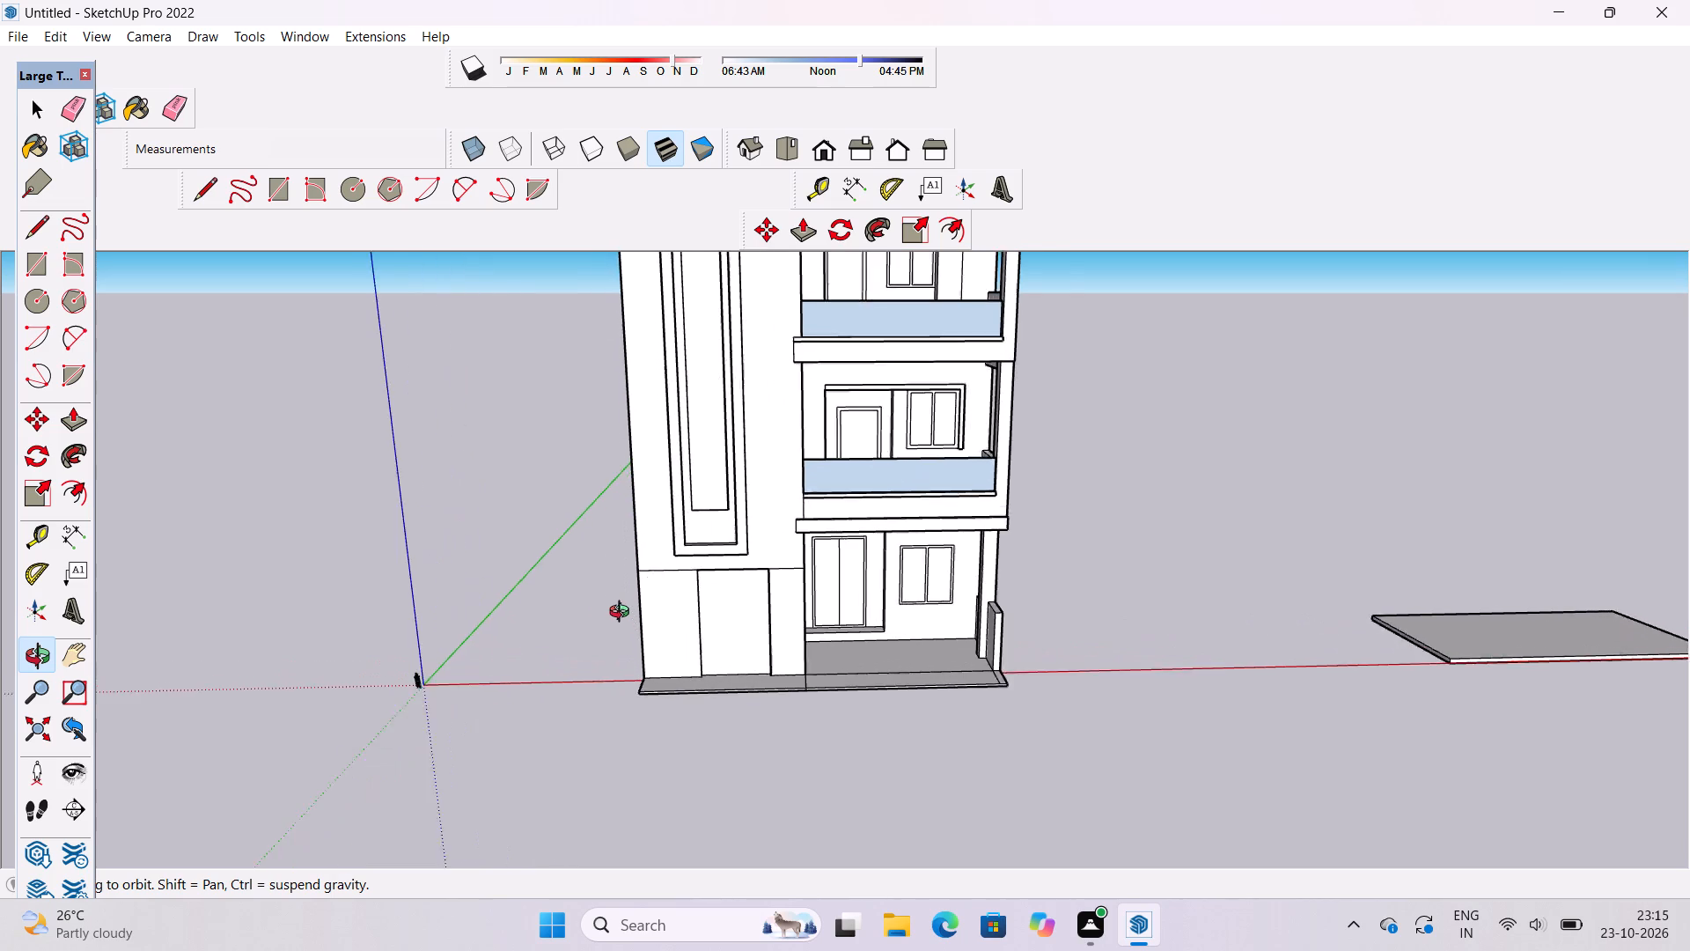
scroll(623, 614, "up", 1)
left_click_drag(623, 614, 621, 578, "shift")
left_click_drag(717, 573, 697, 605, "shift")
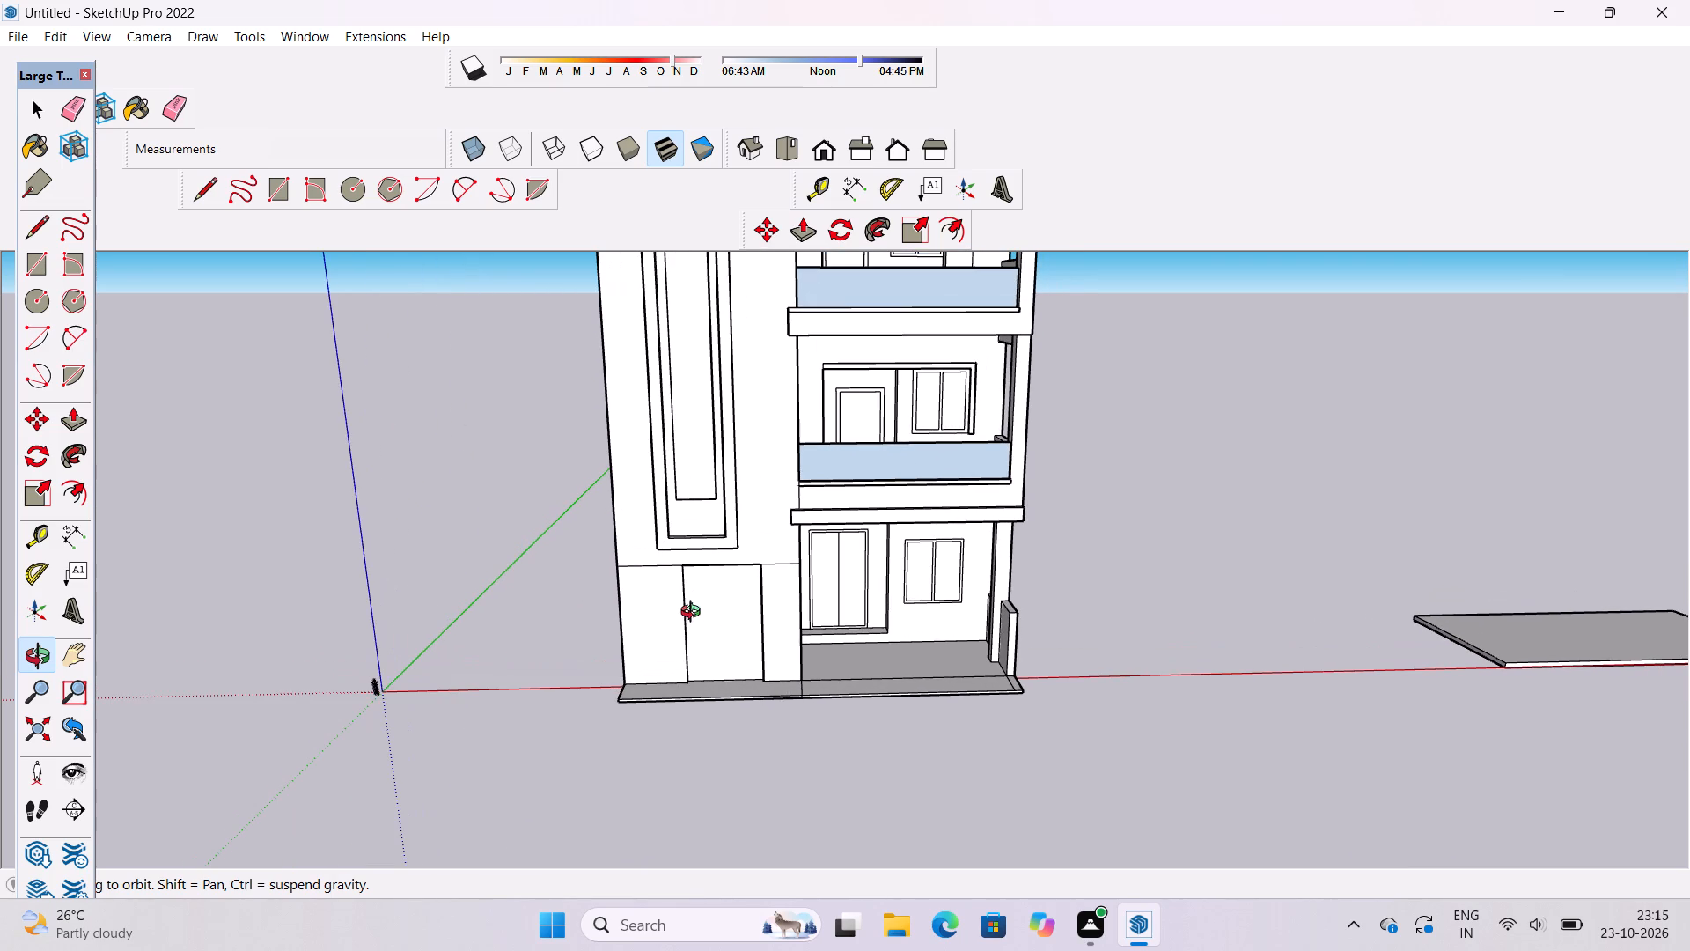
left_click(707, 654, "shift")
scroll(719, 688, "up", 5)
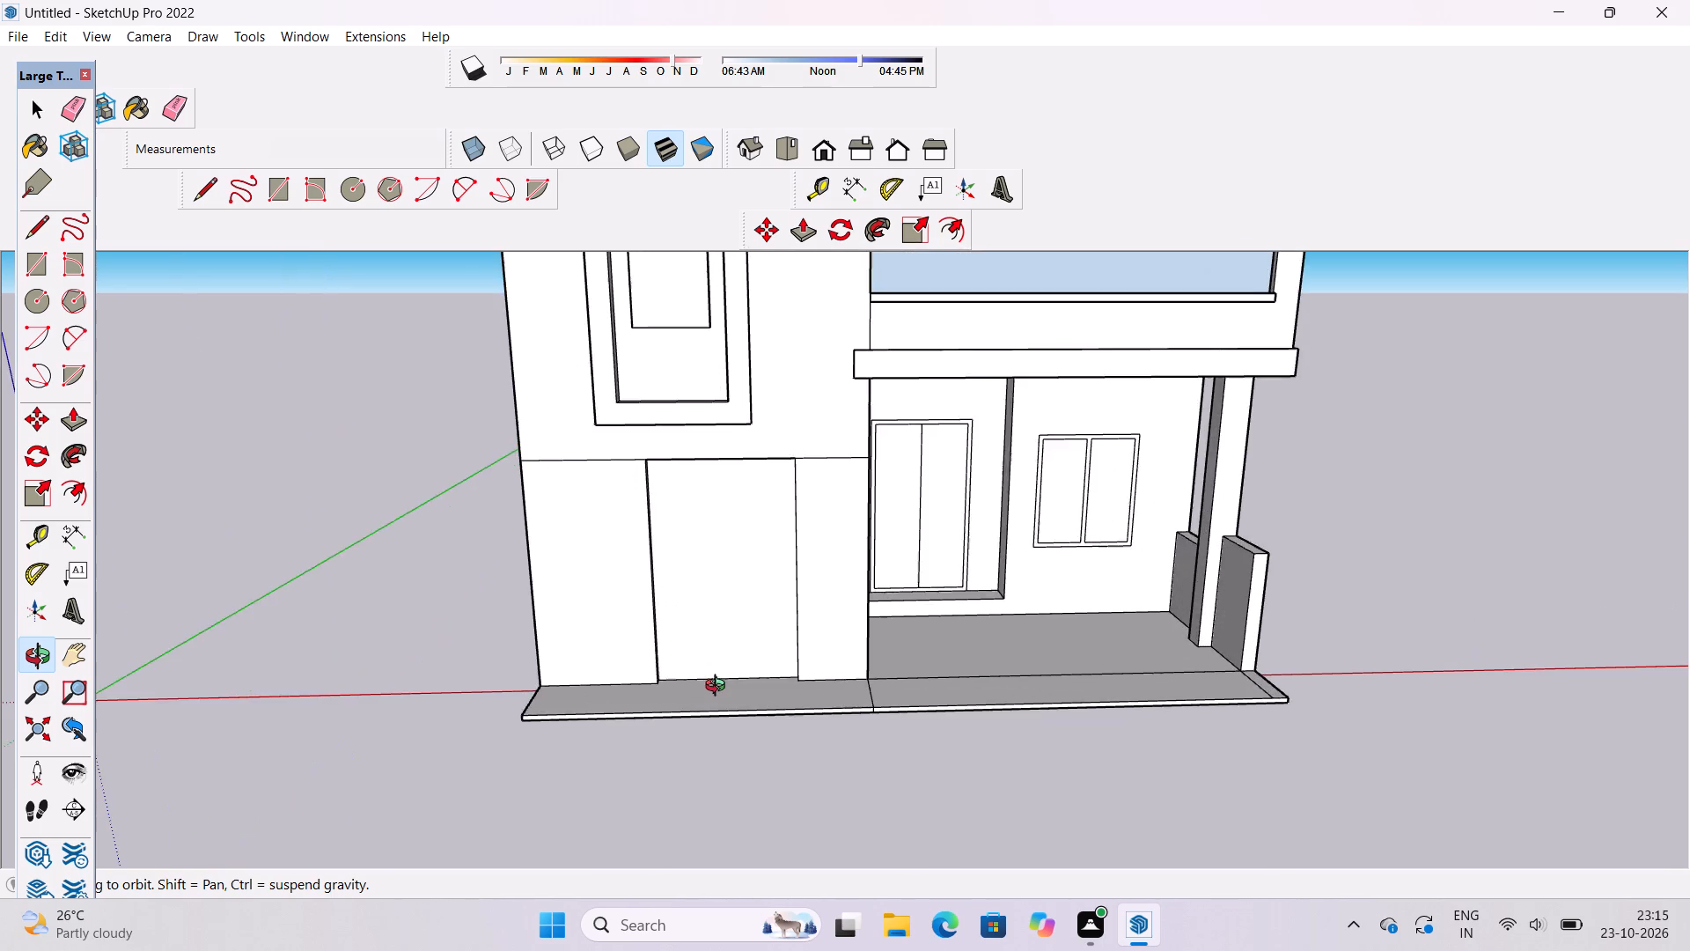
scroll(719, 688, "up", 1)
left_click_drag(719, 688, 673, 641, "shift")
left_click_drag(673, 641, 660, 666)
left_click_drag(743, 671, 665, 671, "shift")
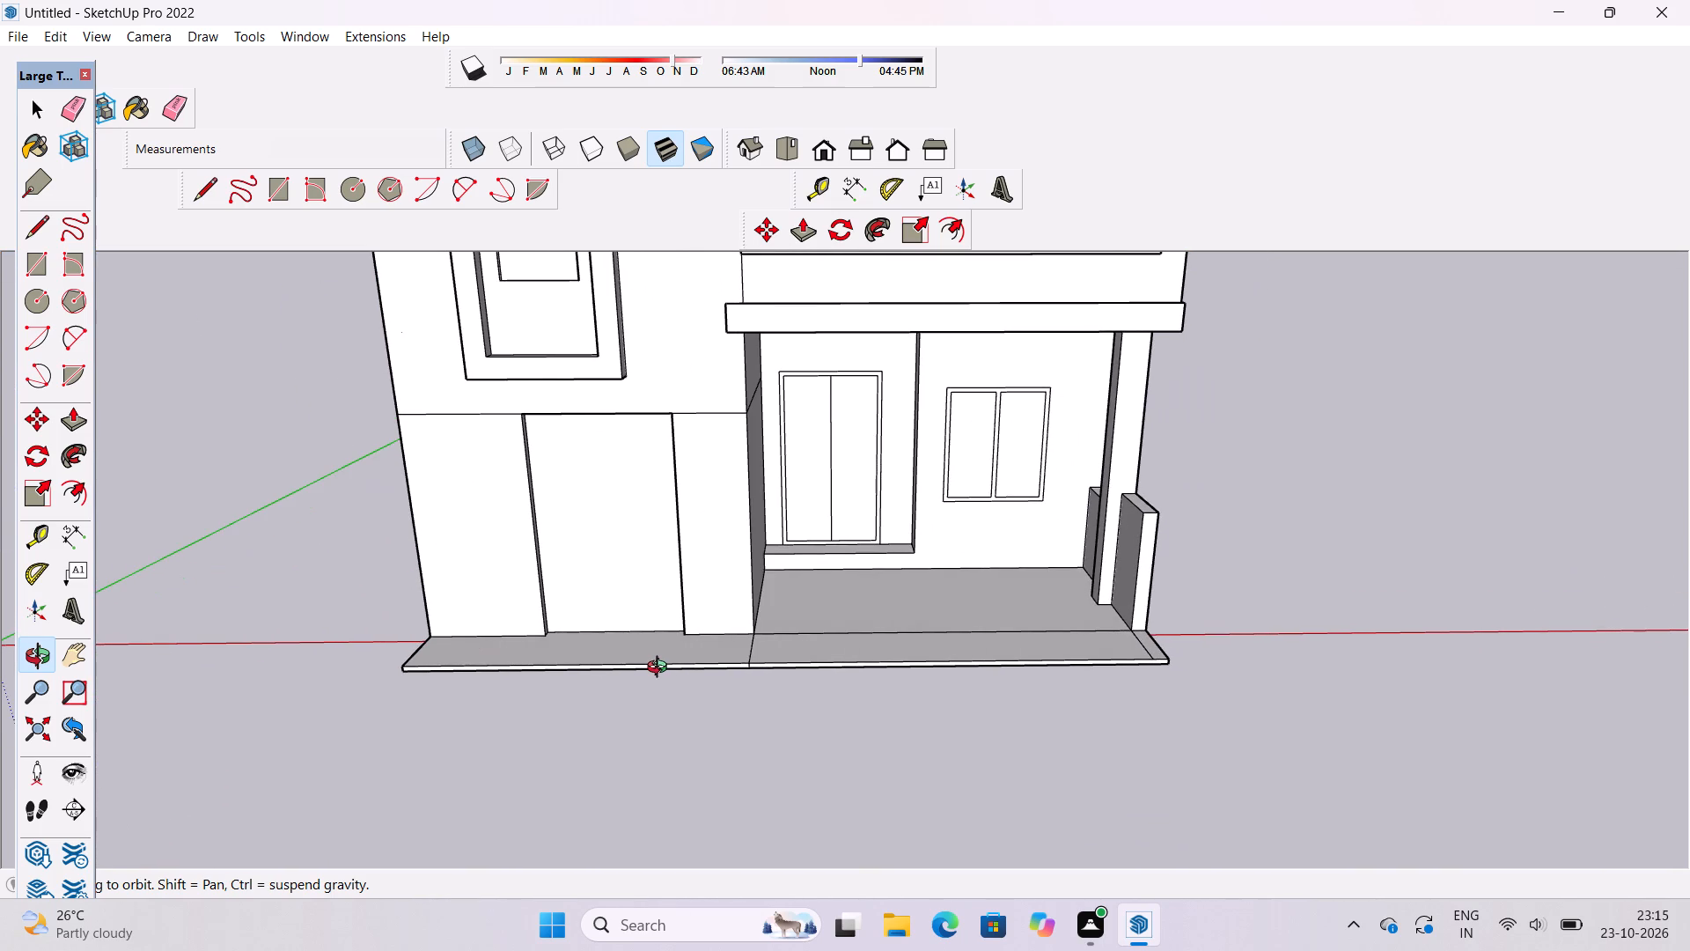
left_click_drag(659, 664, 665, 692)
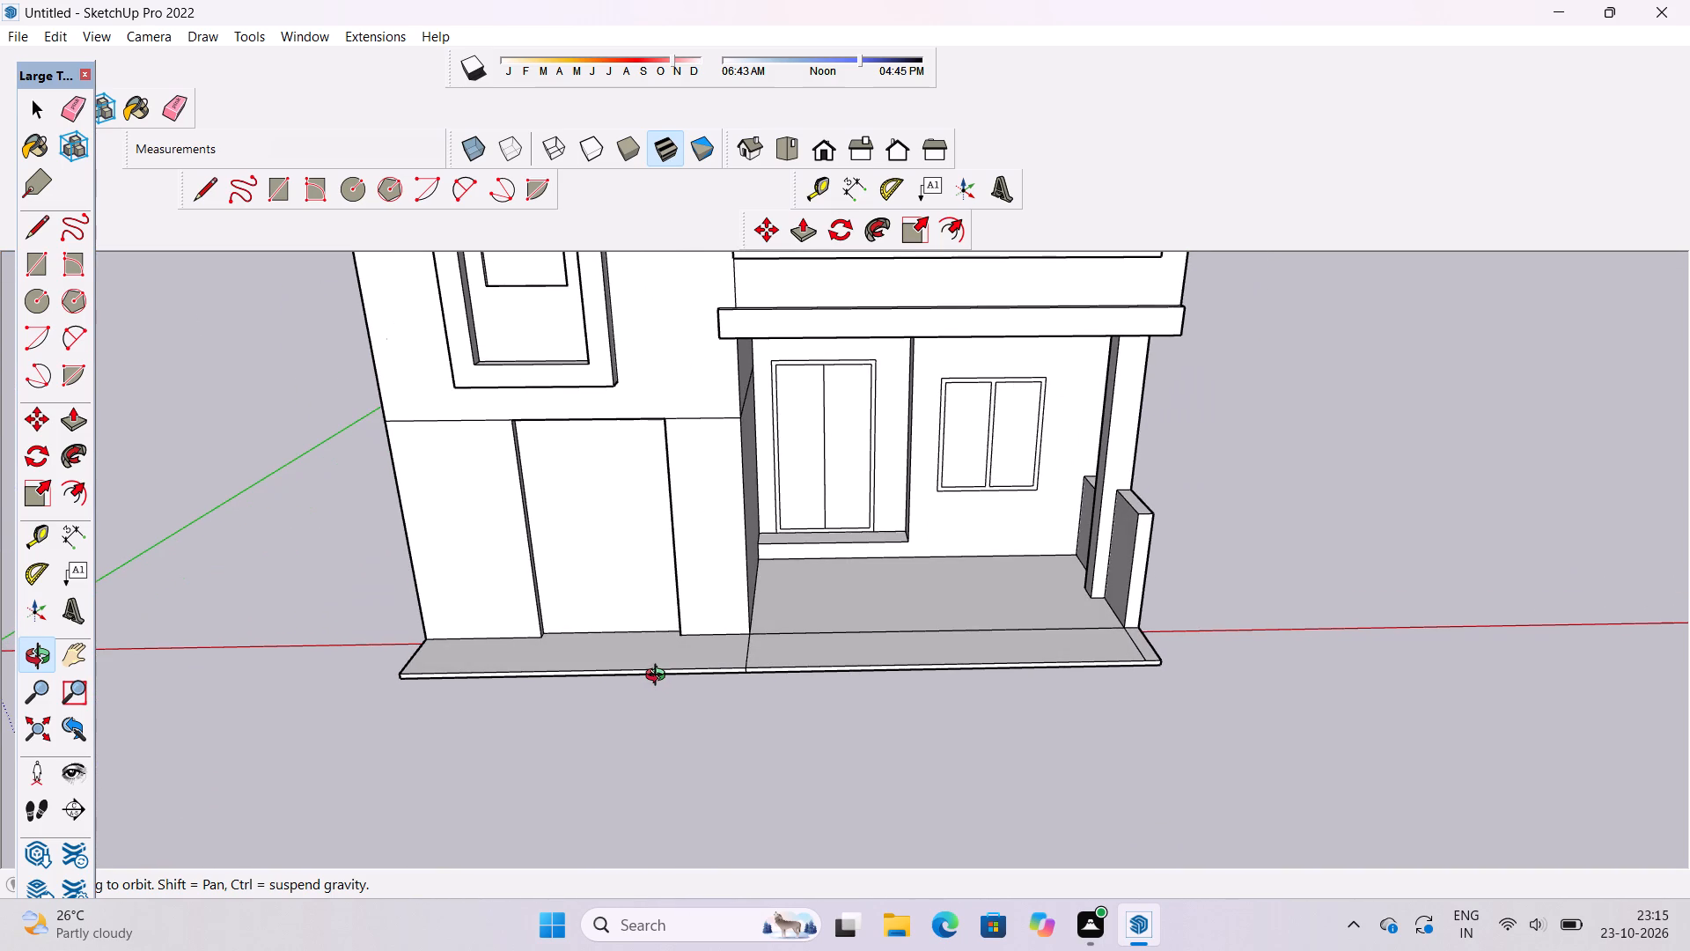
left_click(656, 673, "shift")
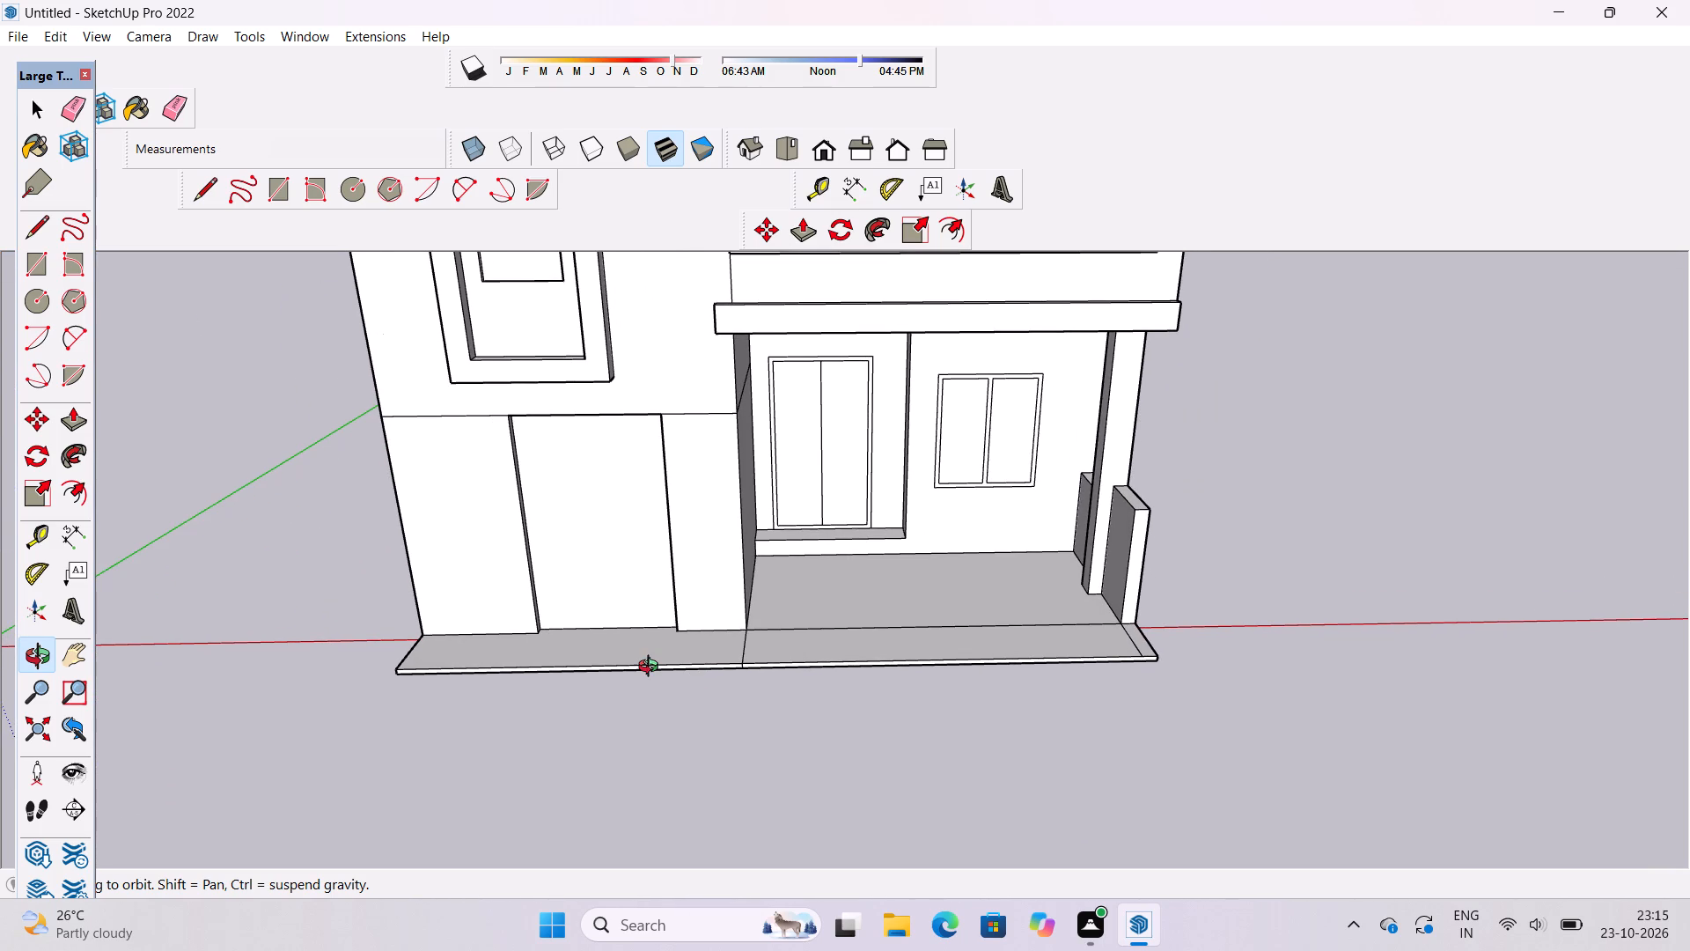
left_click(652, 668, "shift")
left_click_drag(691, 667, 663, 667, "shift")
left_click(651, 647, "shift")
left_click_drag(651, 646, 654, 712)
scroll(754, 601, "up", 3)
left_click_drag(752, 588, 572, 582, "shift")
left_click_drag(572, 582, 558, 702)
scroll(641, 608, "up", 3)
left_click_drag(641, 608, 513, 610, "shift")
left_click_drag(538, 603, 557, 593)
left_click_drag(558, 593, 563, 614)
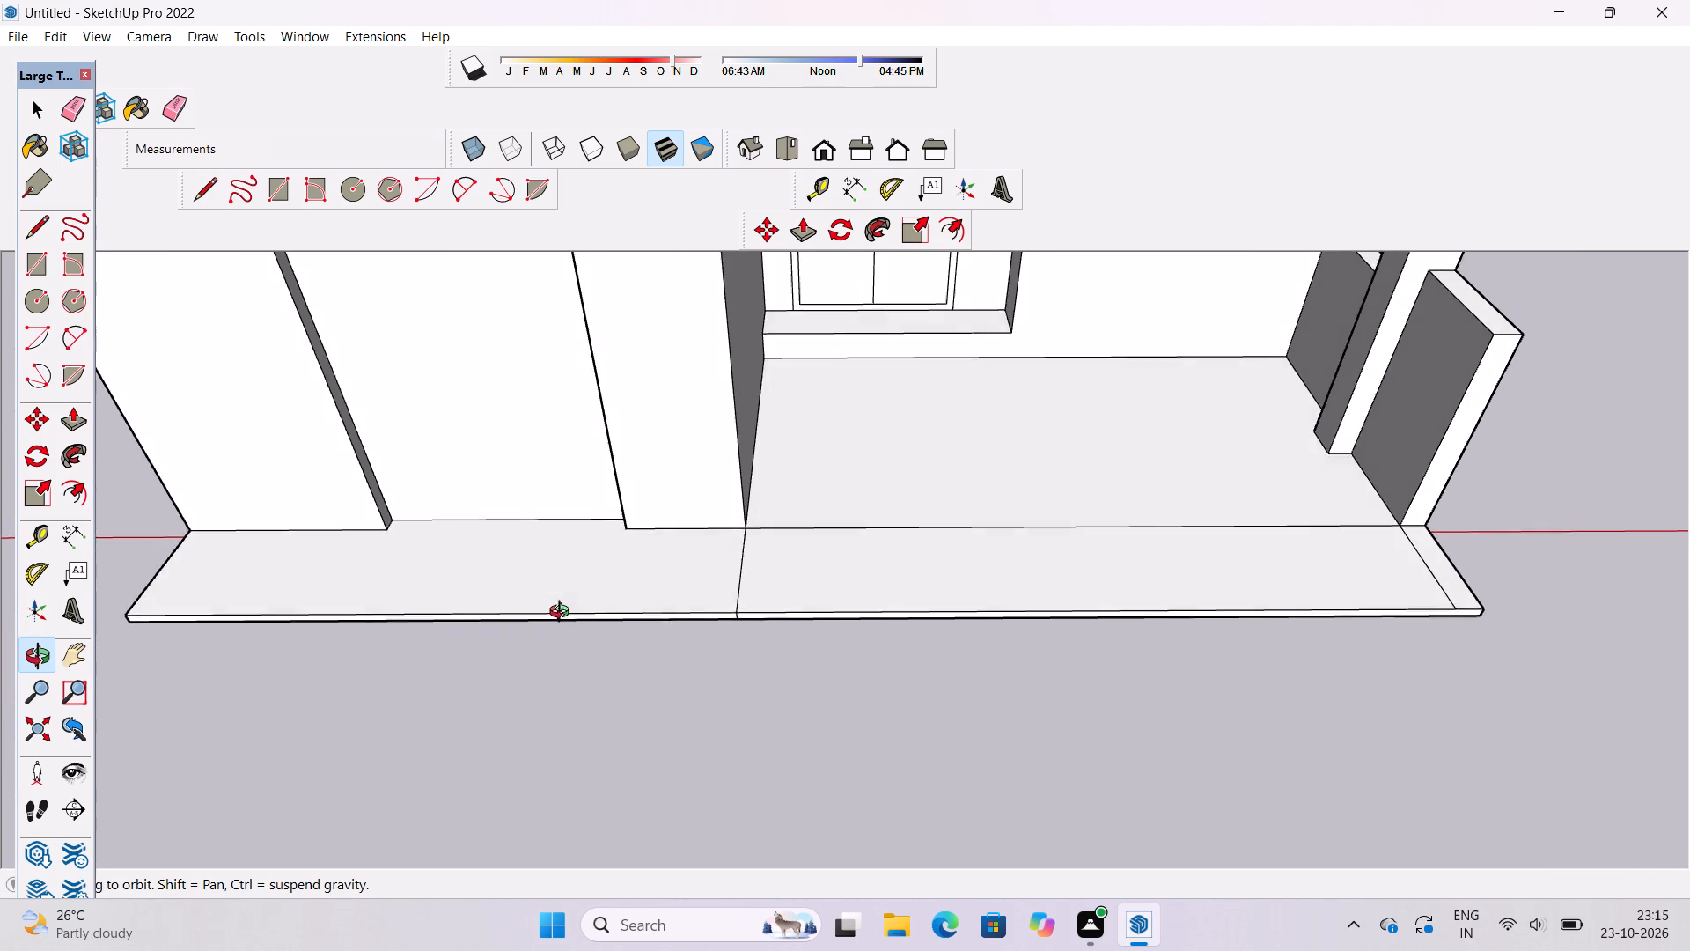
left_click_drag(563, 614, 563, 638)
left_click_drag(590, 645, 555, 671)
scroll(562, 657, "up", 3)
left_click_drag(578, 635, 630, 658)
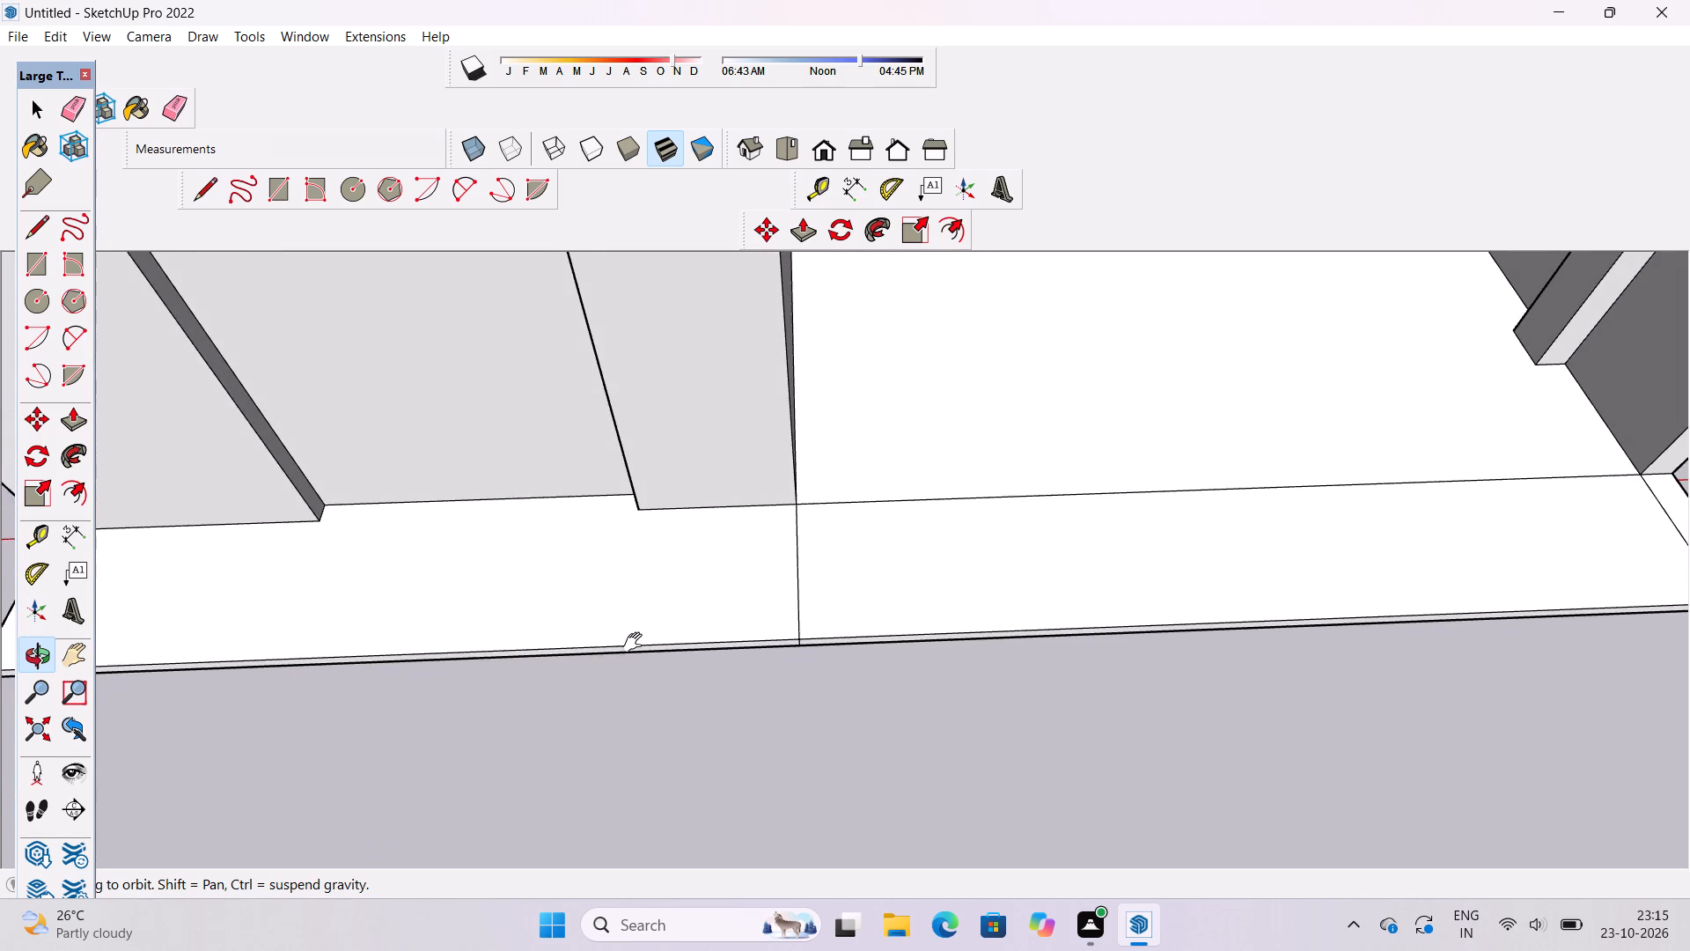
left_click(638, 643, "shift")
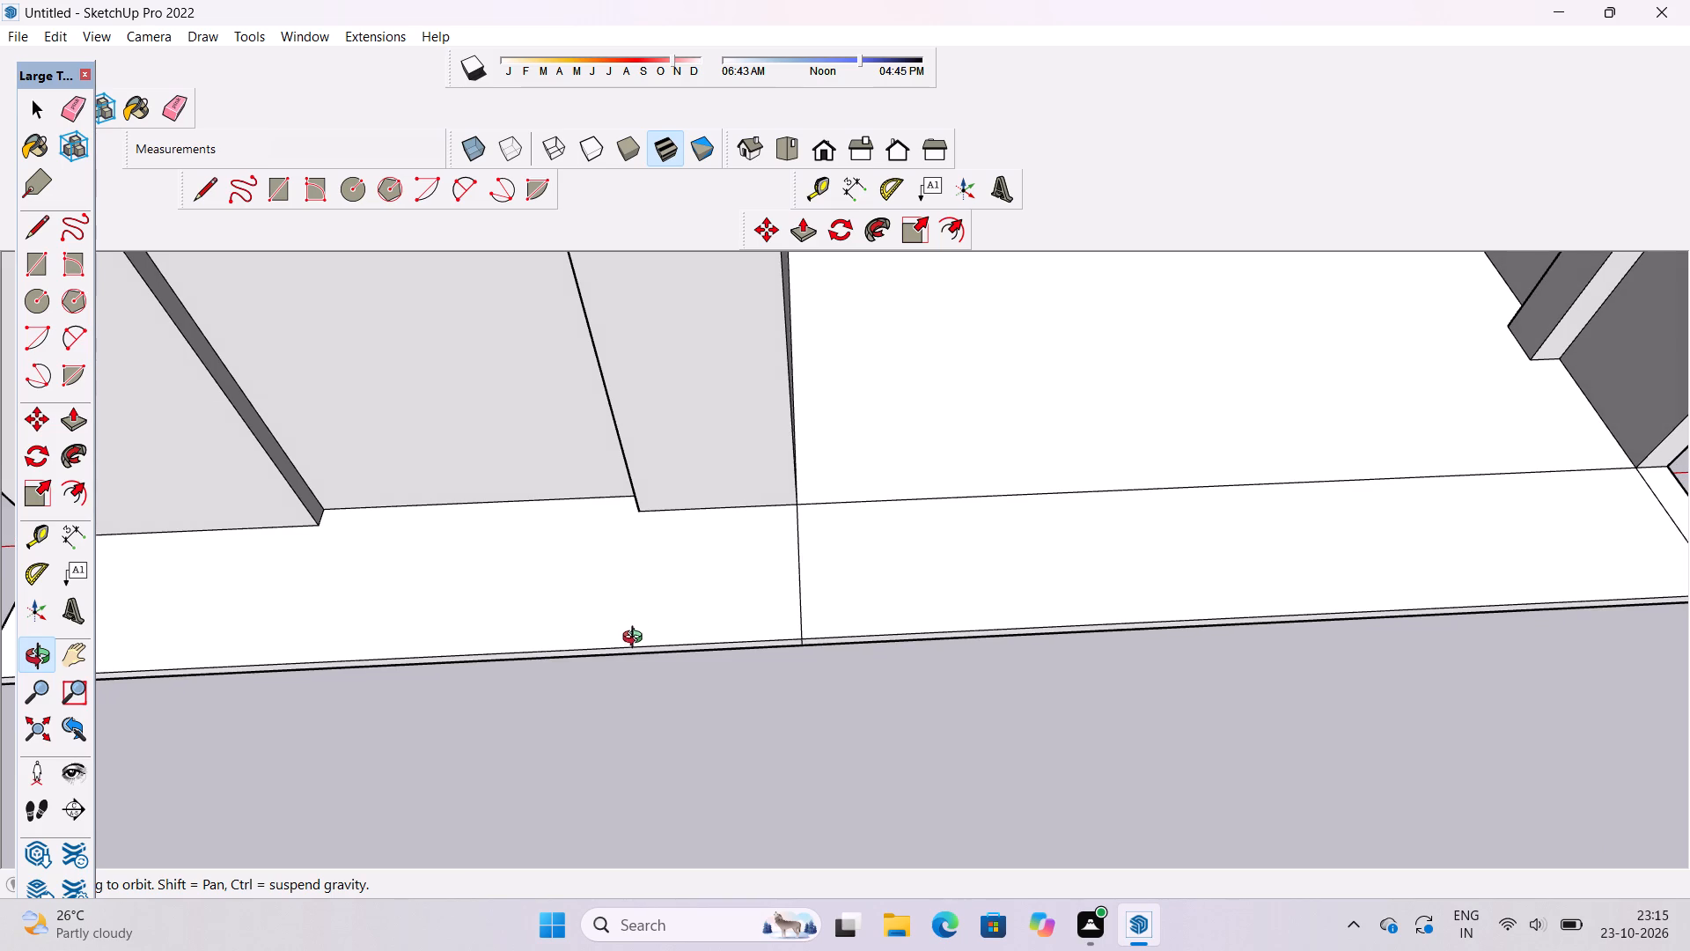
left_click(635, 635, "shift")
left_click_drag(635, 627, 671, 604, "shift")
left_click_drag(671, 604, 663, 618)
scroll(662, 618, "down", 2)
left_click_drag(660, 616, 621, 636, "shift")
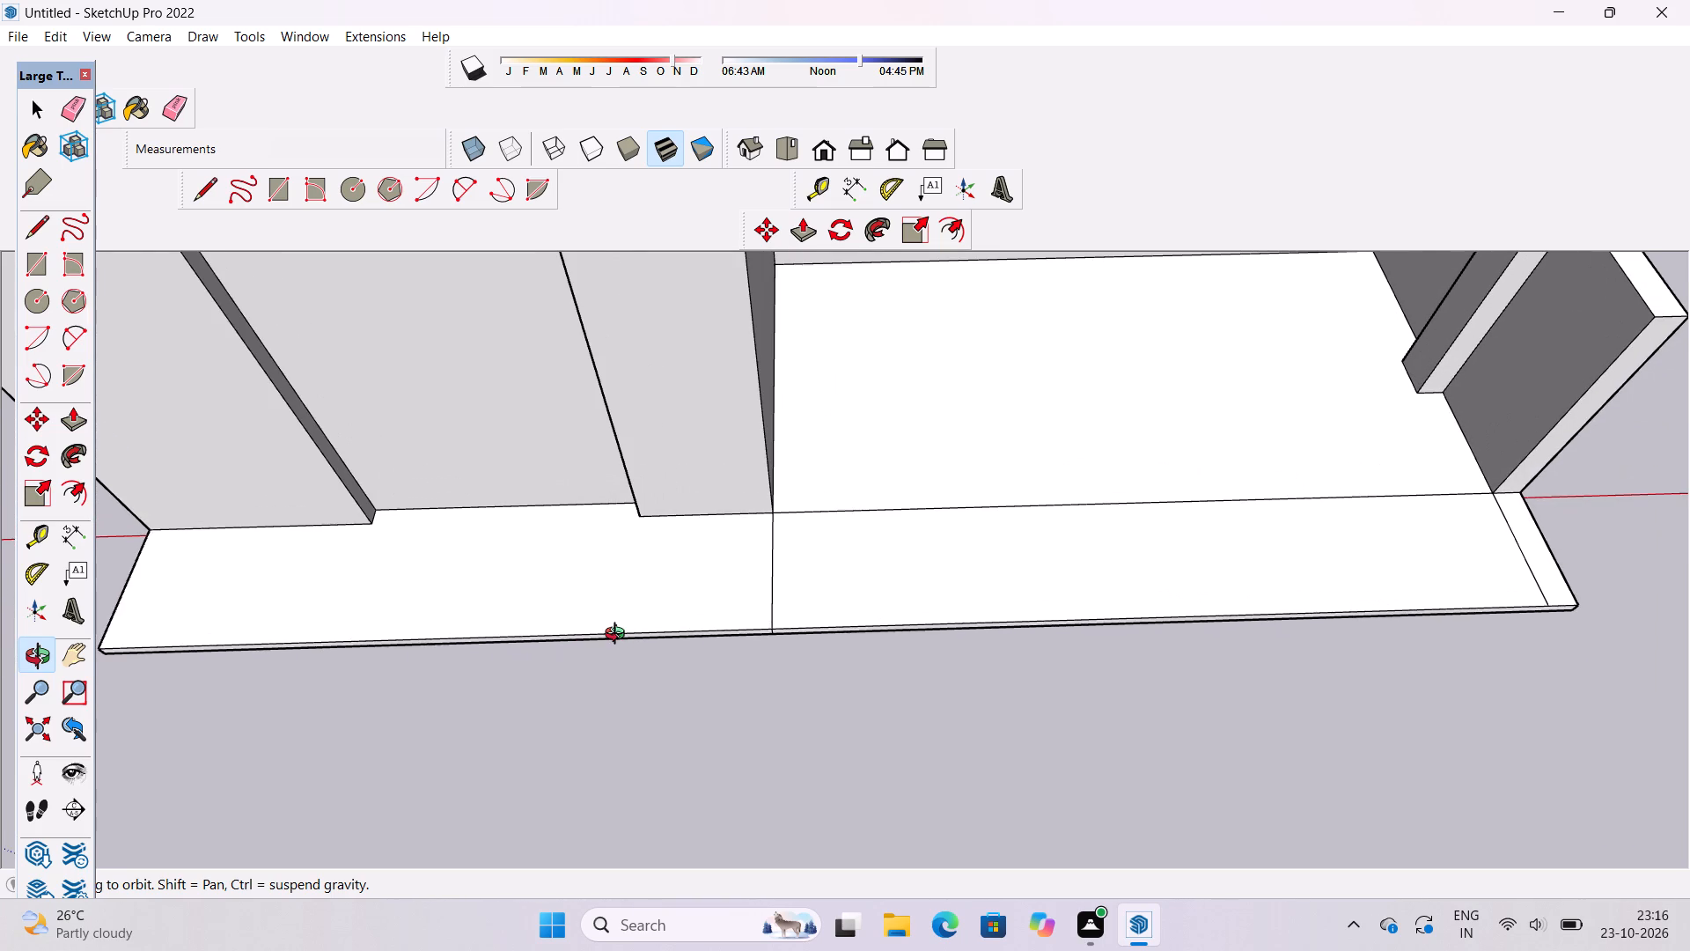
left_click_drag(619, 636, 609, 639)
Place a guide line on the platform top 12' from the tower–porch slab joint, towards the tower side.
key("t")
scroll(692, 602, "up", 3)
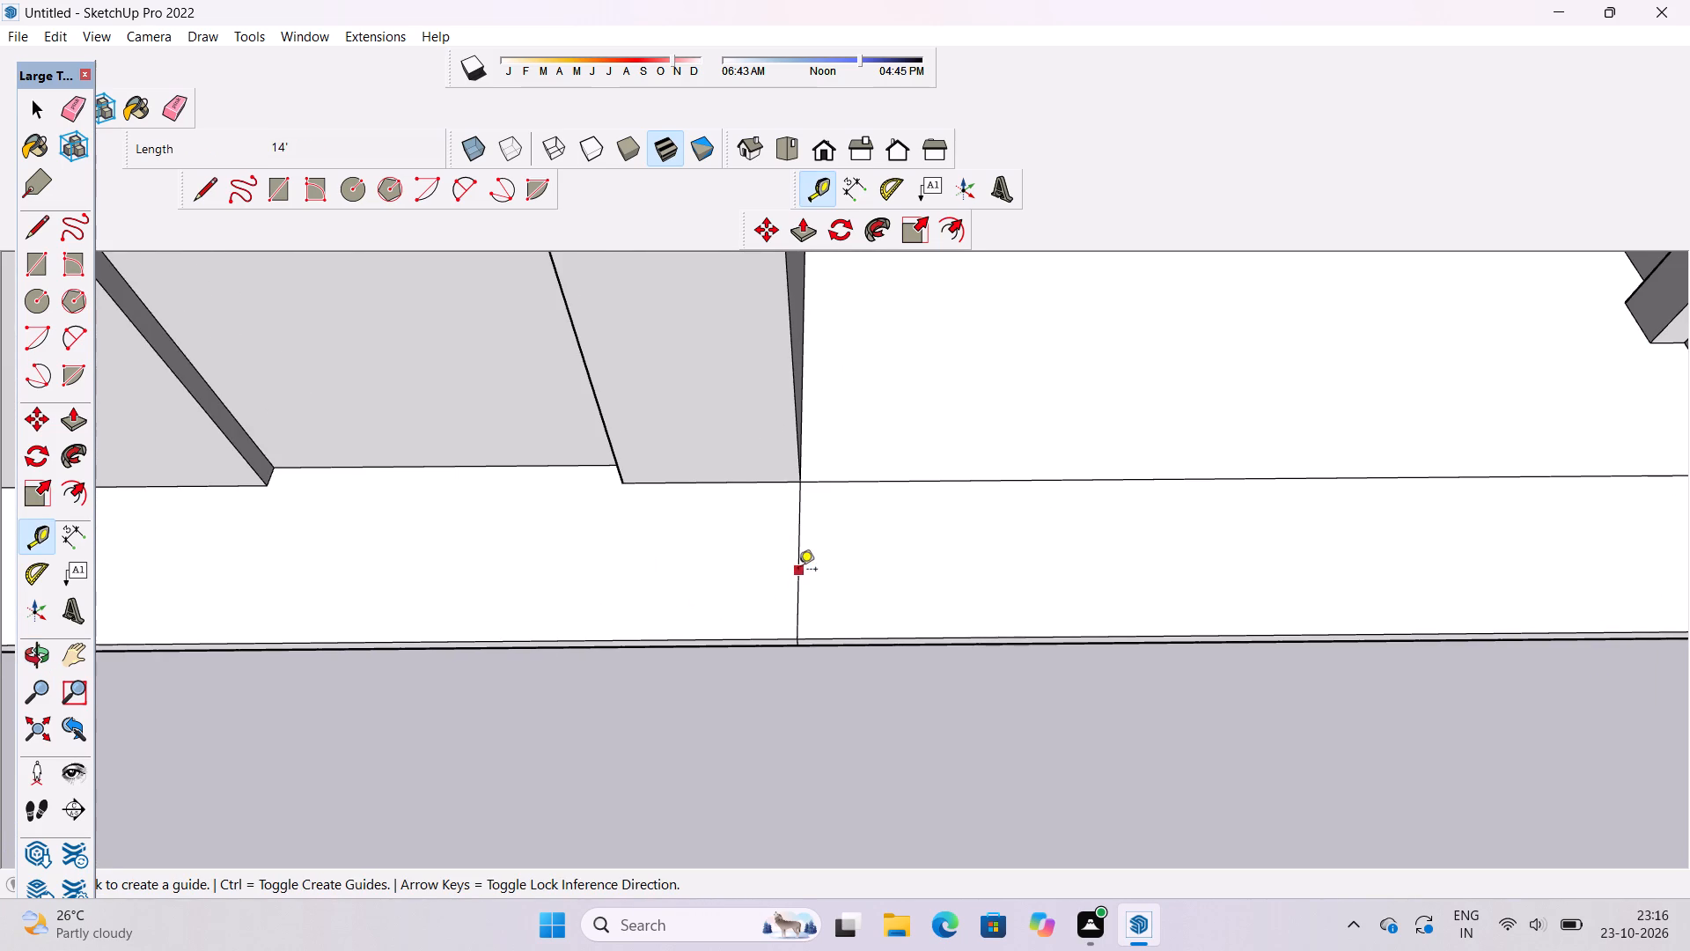
left_click(797, 560)
scroll(797, 560, "down", 7)
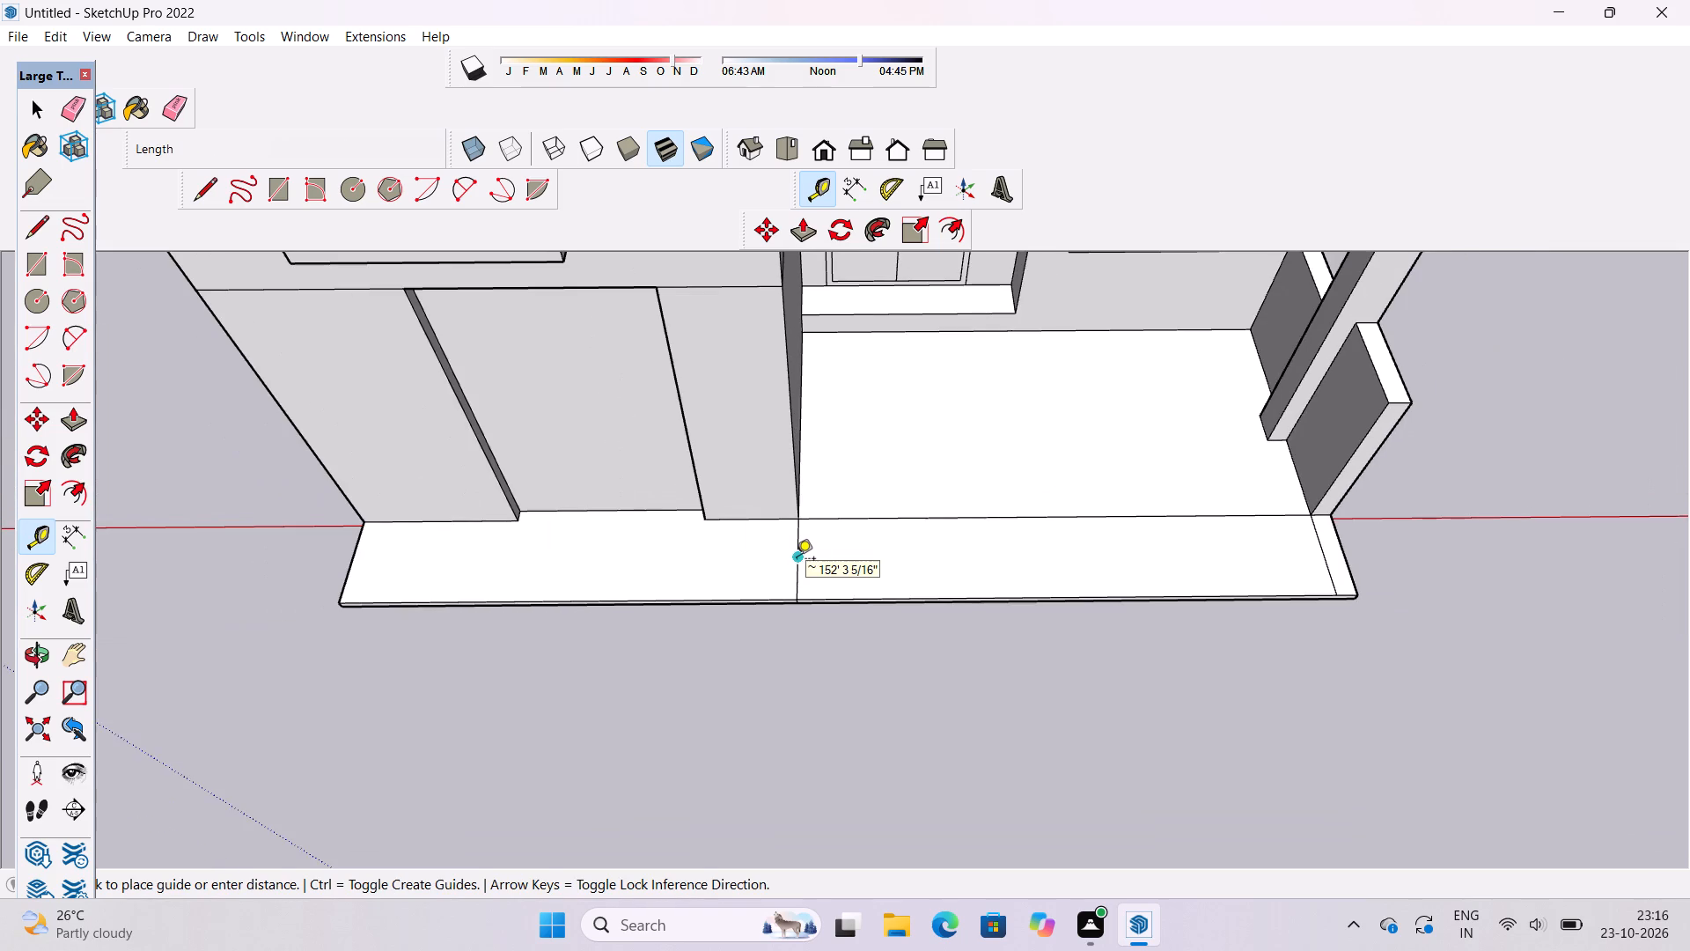
scroll(797, 560, "up", 2)
scroll(724, 553, "down", 3)
scroll(658, 548, "up", 6)
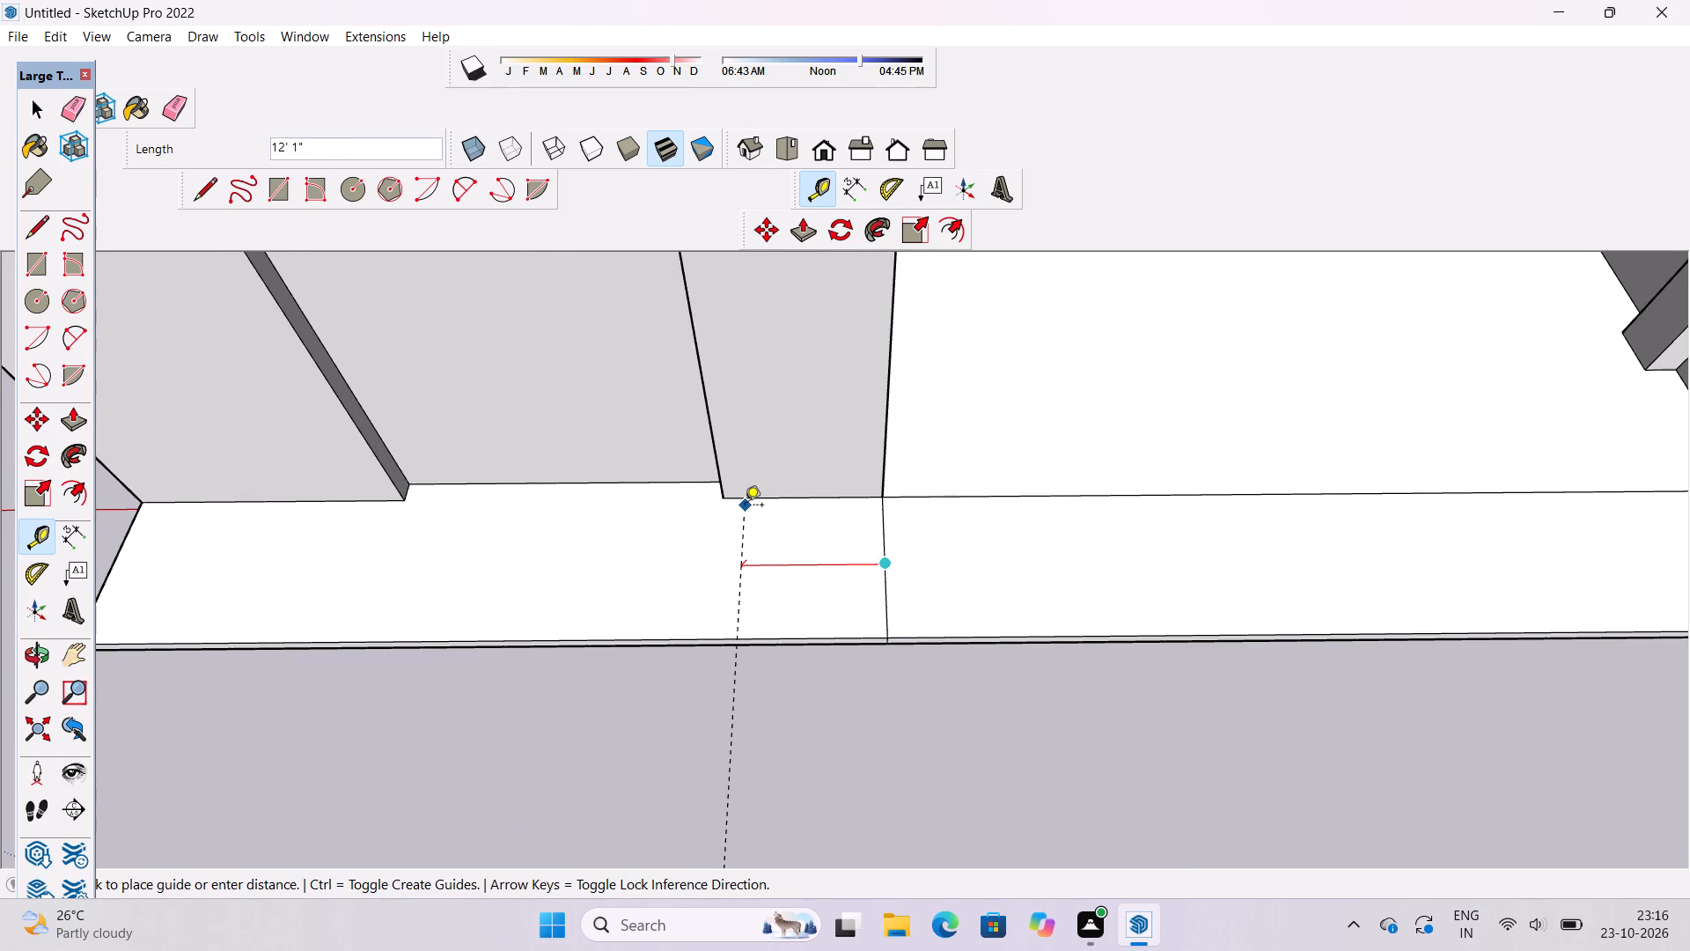
type("12'")
key("Return")
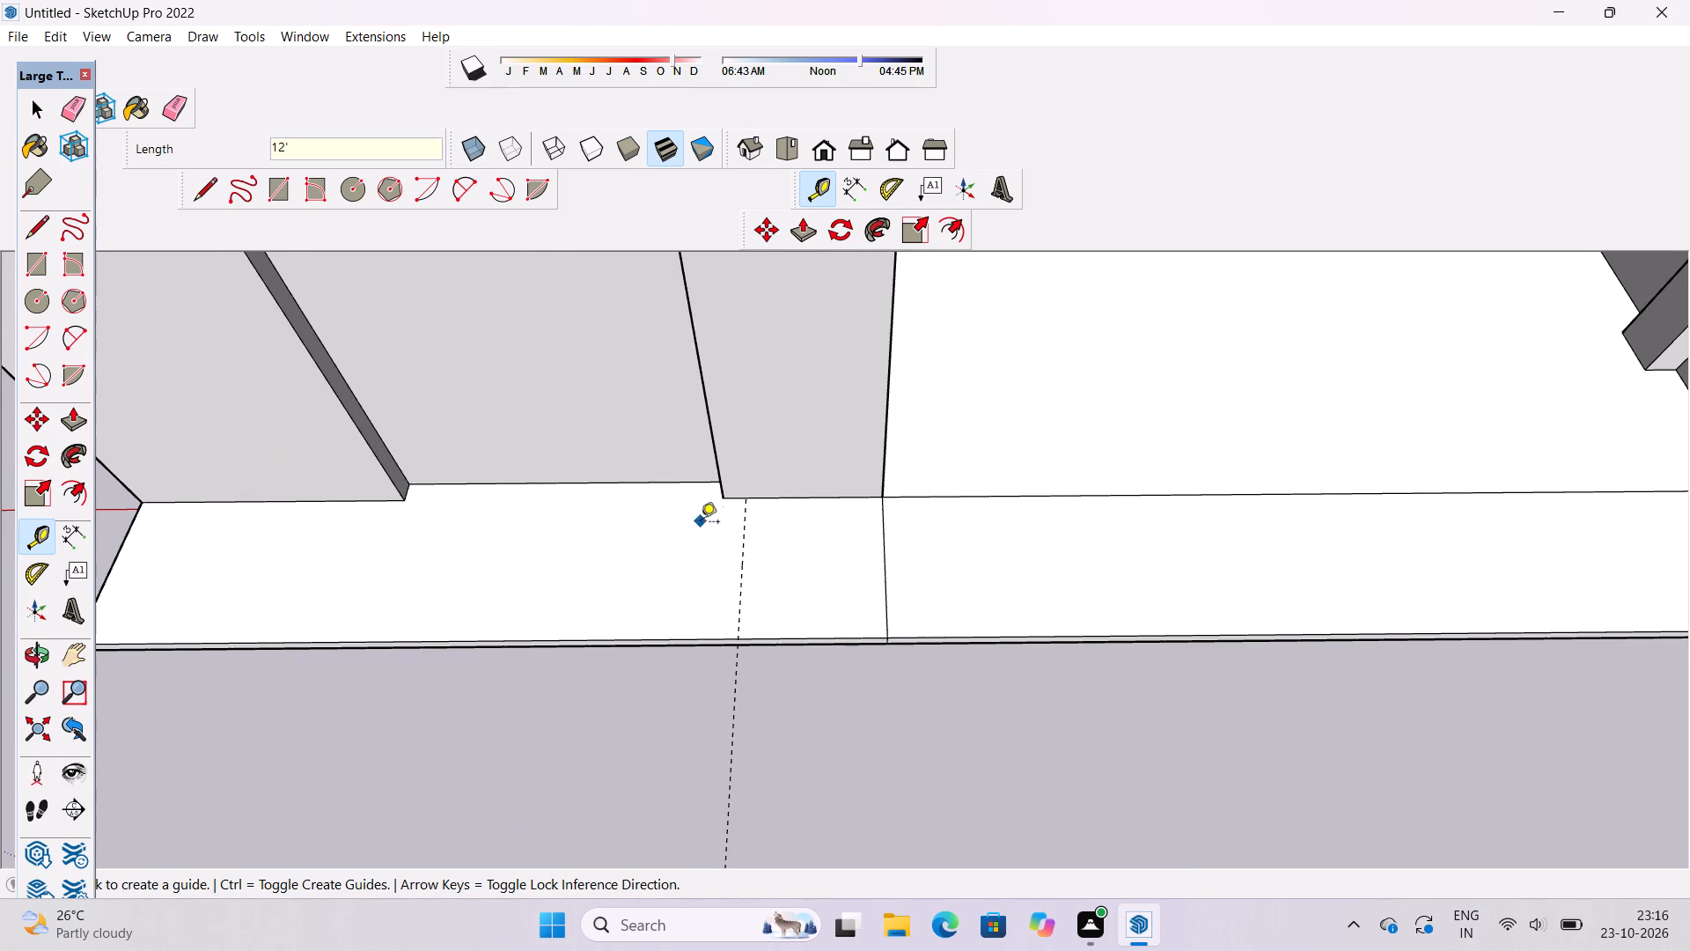
Place a guide line on the tower base slab top 7' back from its front edge.
scroll(696, 549, "down", 3)
scroll(768, 591, "up", 7)
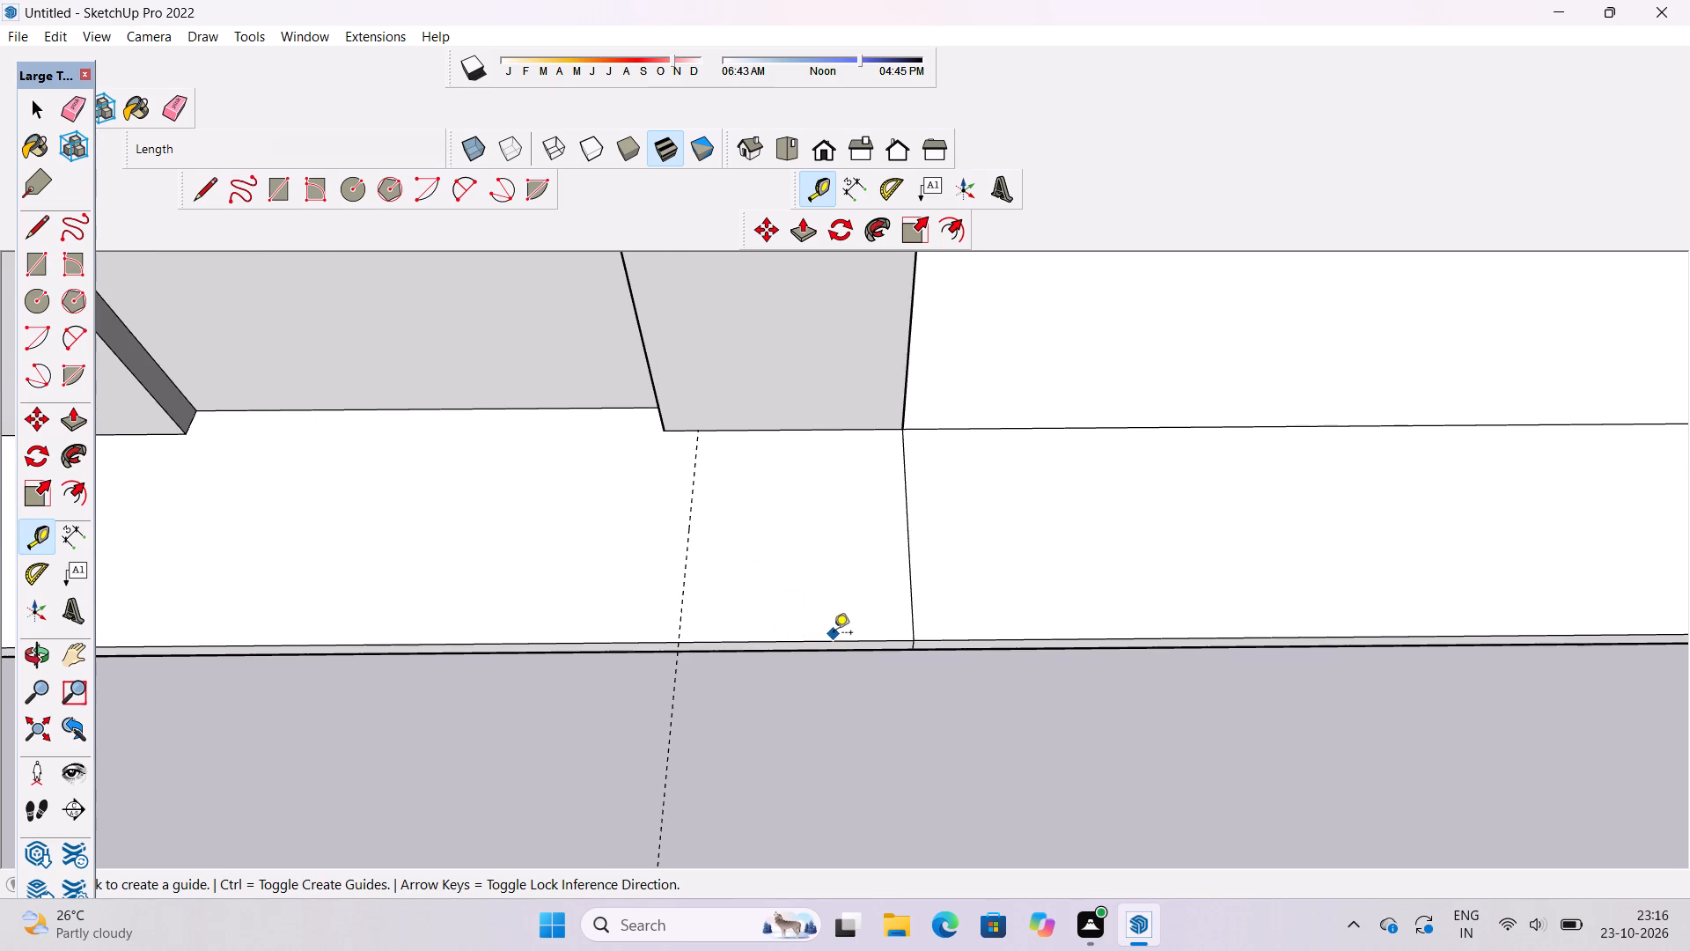
left_click(808, 641)
scroll(808, 641, "down", 3)
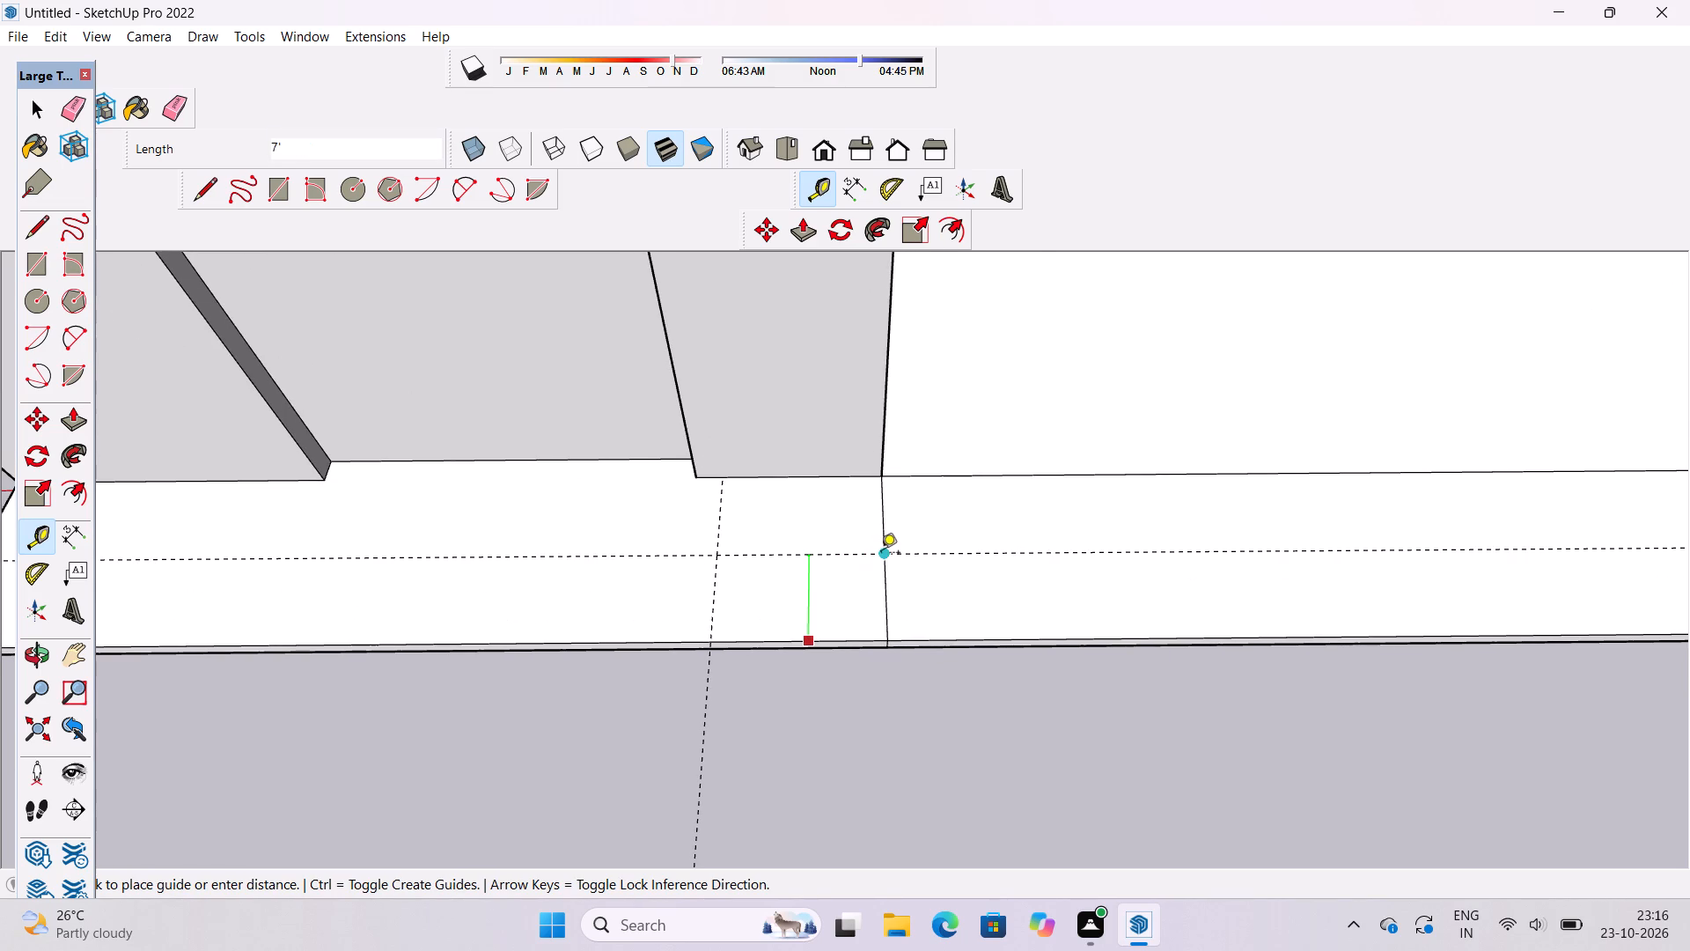
left_click(881, 554)
Draw lines along the guides from the slab's front edge to the porch joint, enclosing a 12' by 7' rectangle.
key("l")
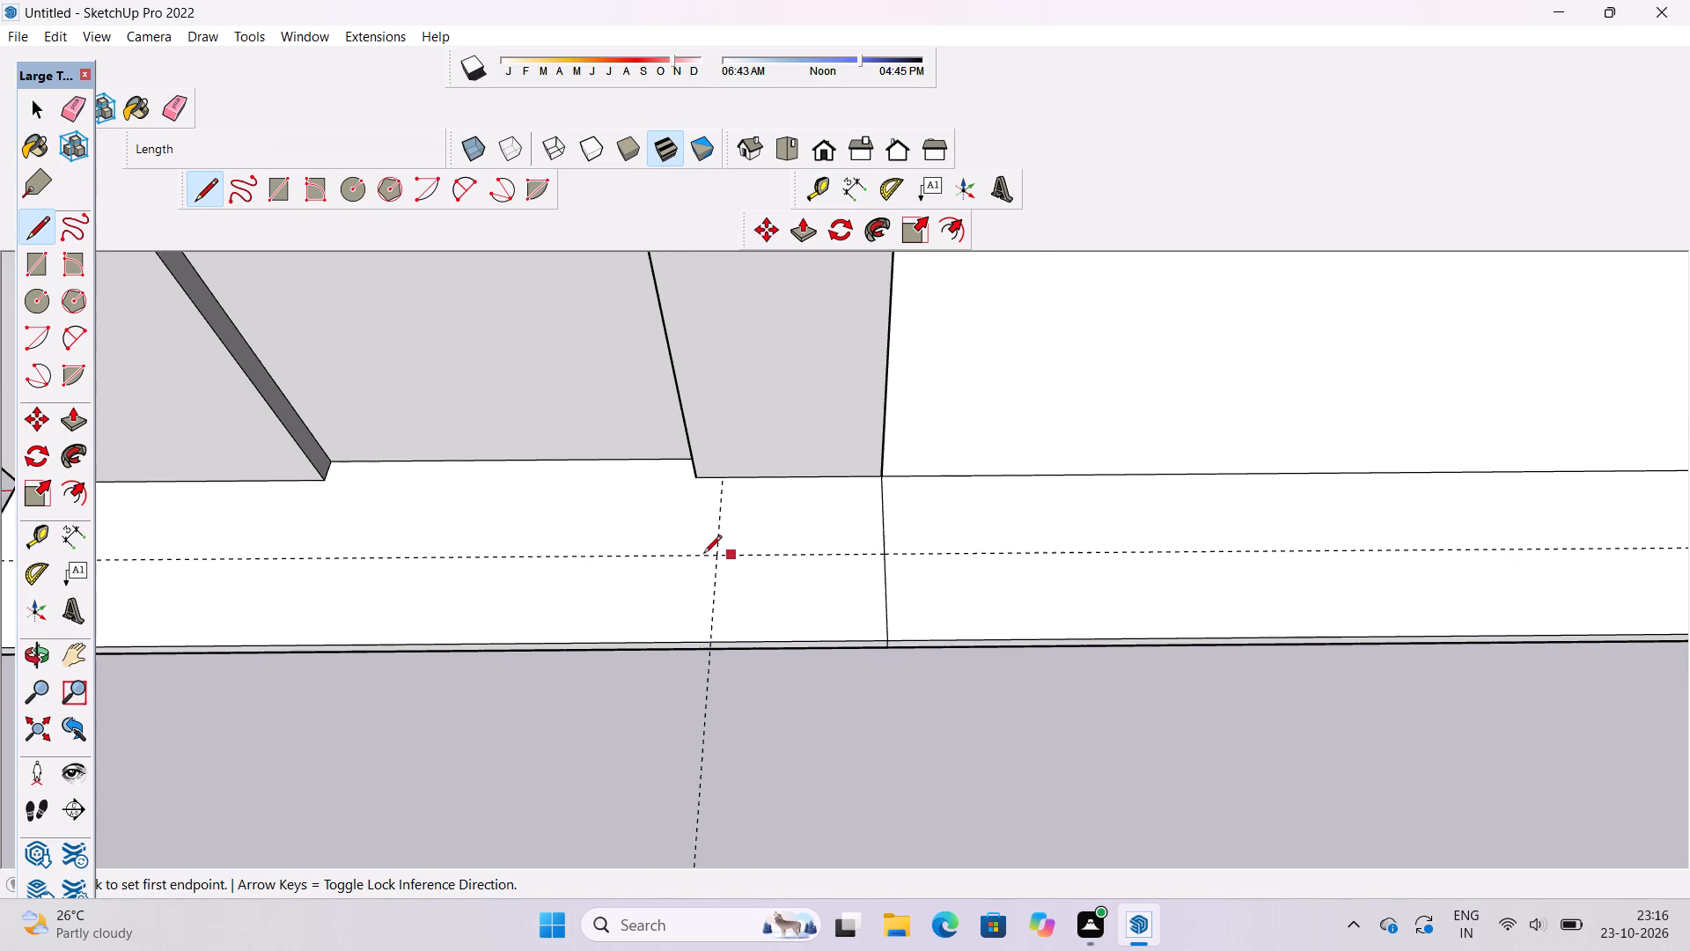
scroll(458, 564, "down", 1)
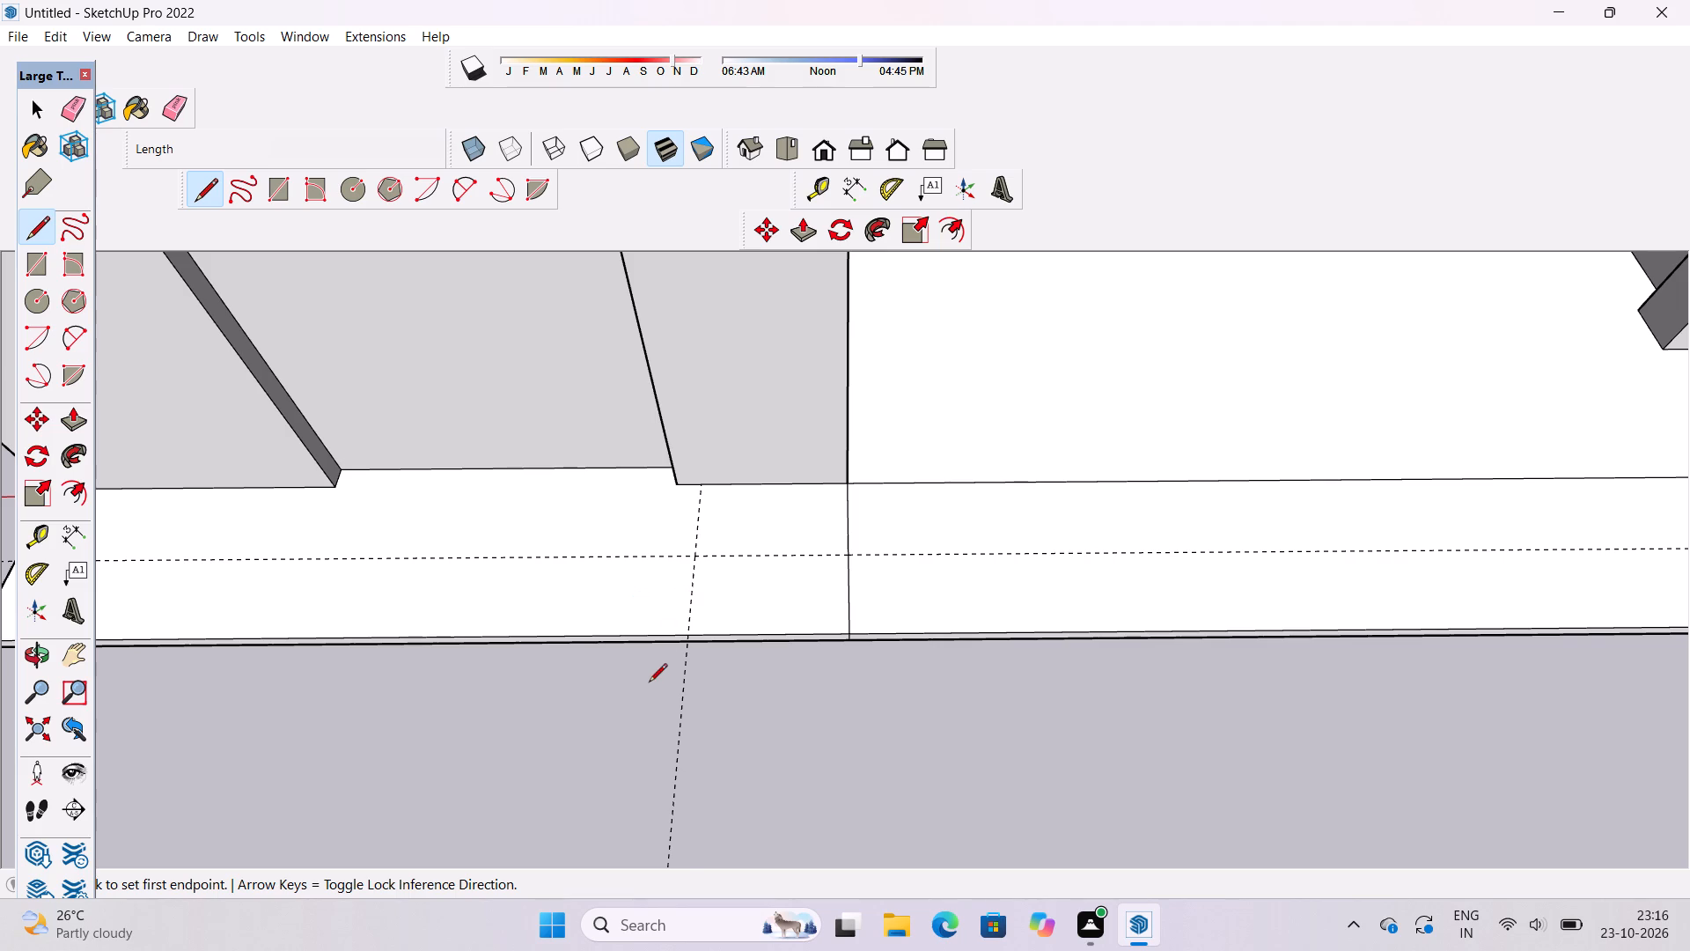
scroll(647, 695, "up", 4)
scroll(760, 605, "up", 5)
left_click(674, 606)
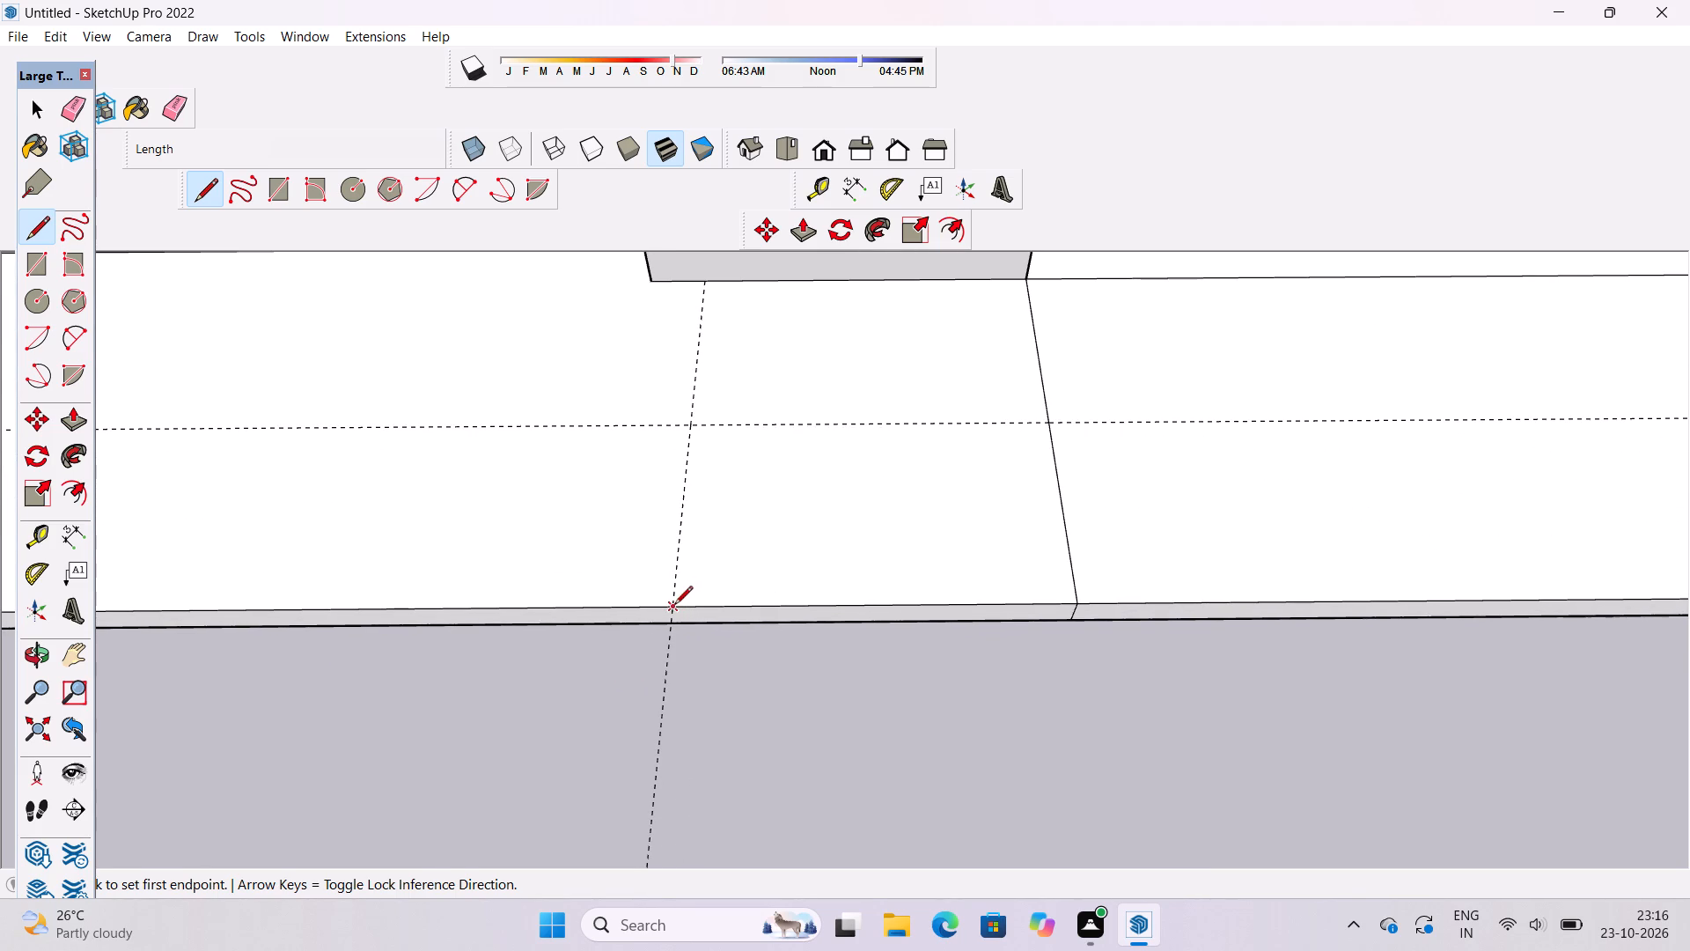
left_click(686, 425)
scroll(573, 439, "down", 5)
scroll(788, 431, "up", 3)
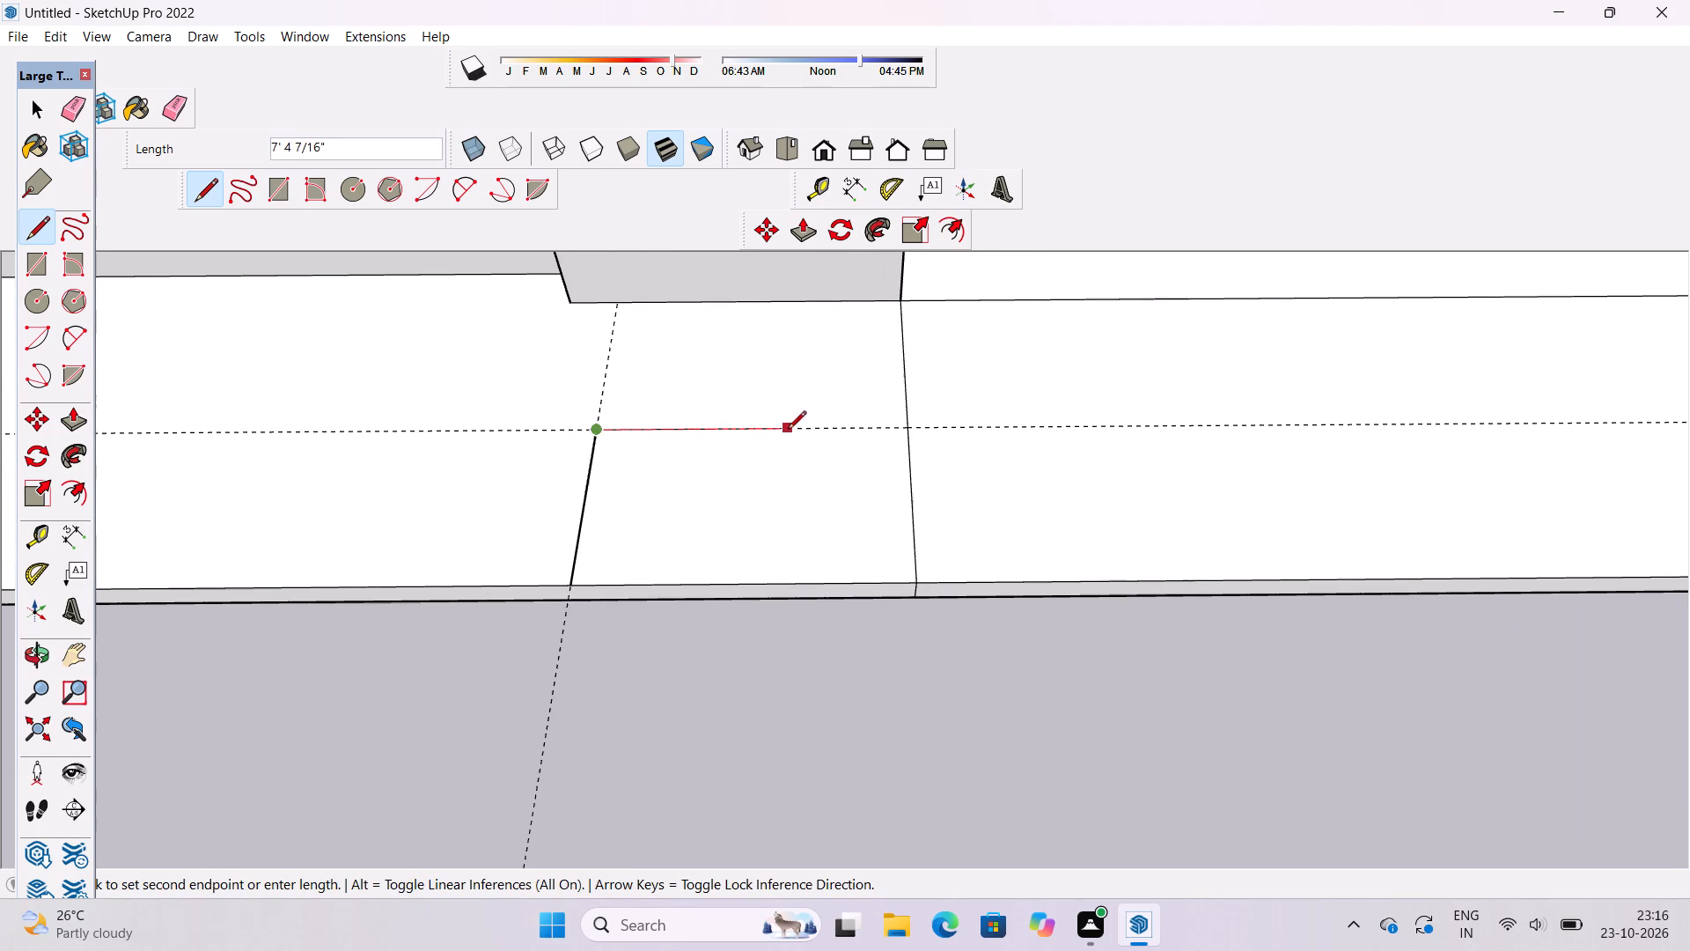
left_click(905, 432)
Erase the two guide lines crossing at the new rectangle's corner.
key("e")
left_click_drag(999, 395, 996, 439)
left_click(608, 372)
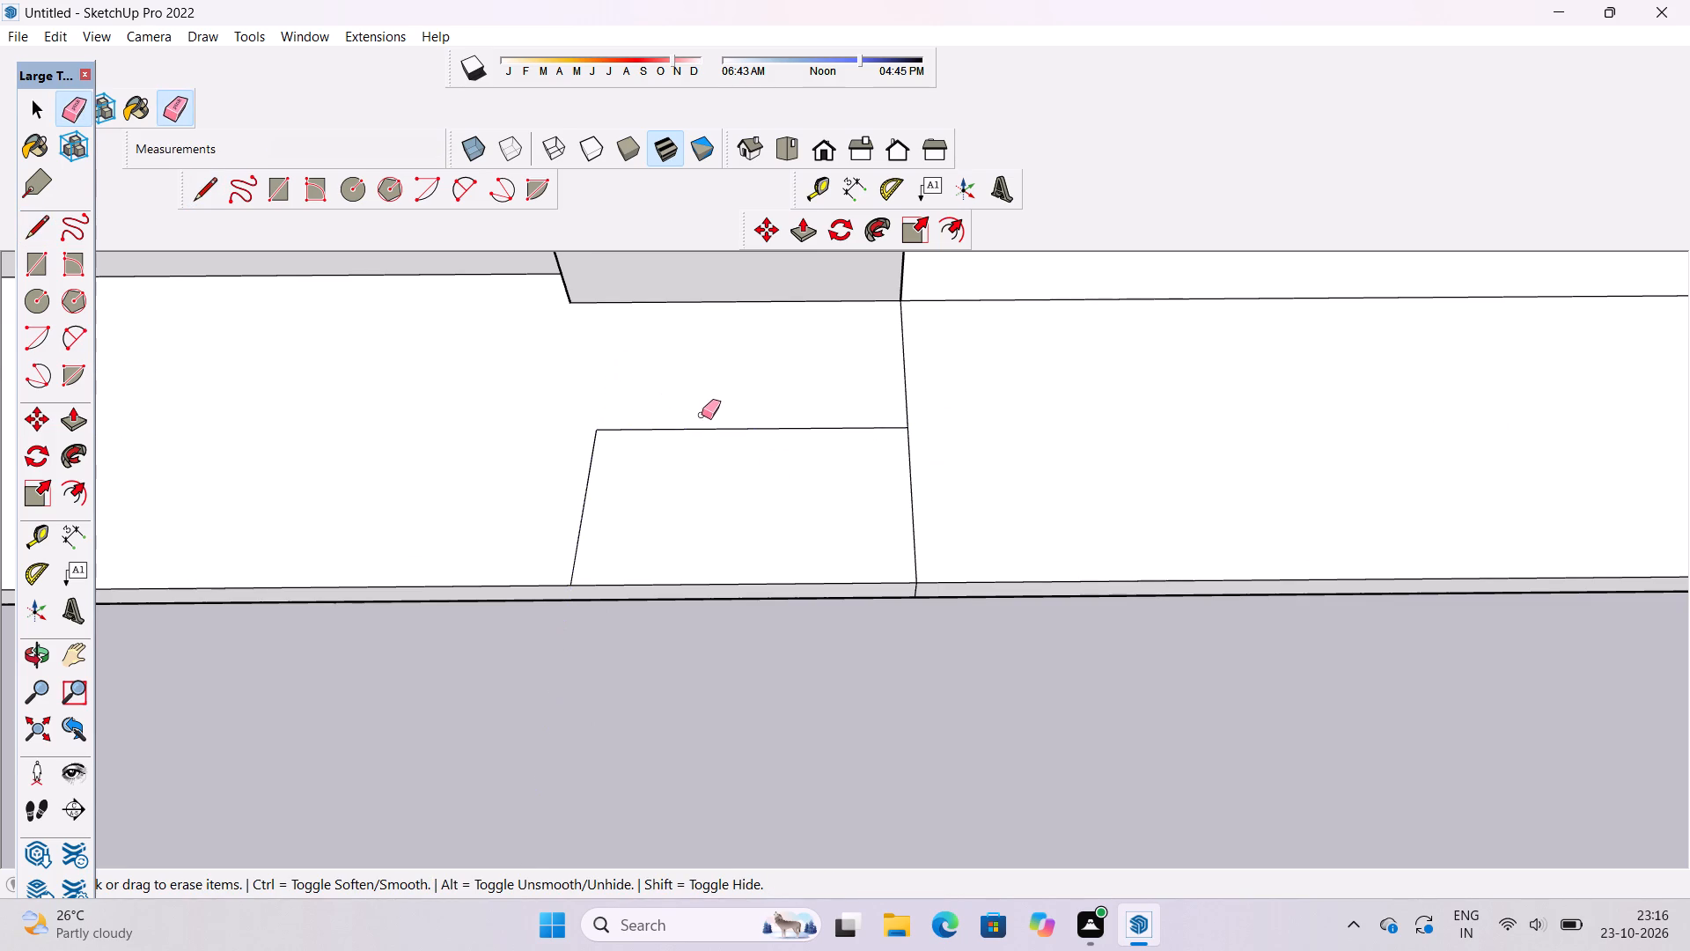
Examine the front platform and the new rectangle beside the porch joint from several angles.
key("o")
scroll(761, 395, "down", 13)
left_click_drag(754, 470, 757, 516, "shift")
left_click_drag(755, 519, 748, 461)
left_click_drag(512, 505, 661, 529, "shift")
left_click_drag(615, 519, 608, 552)
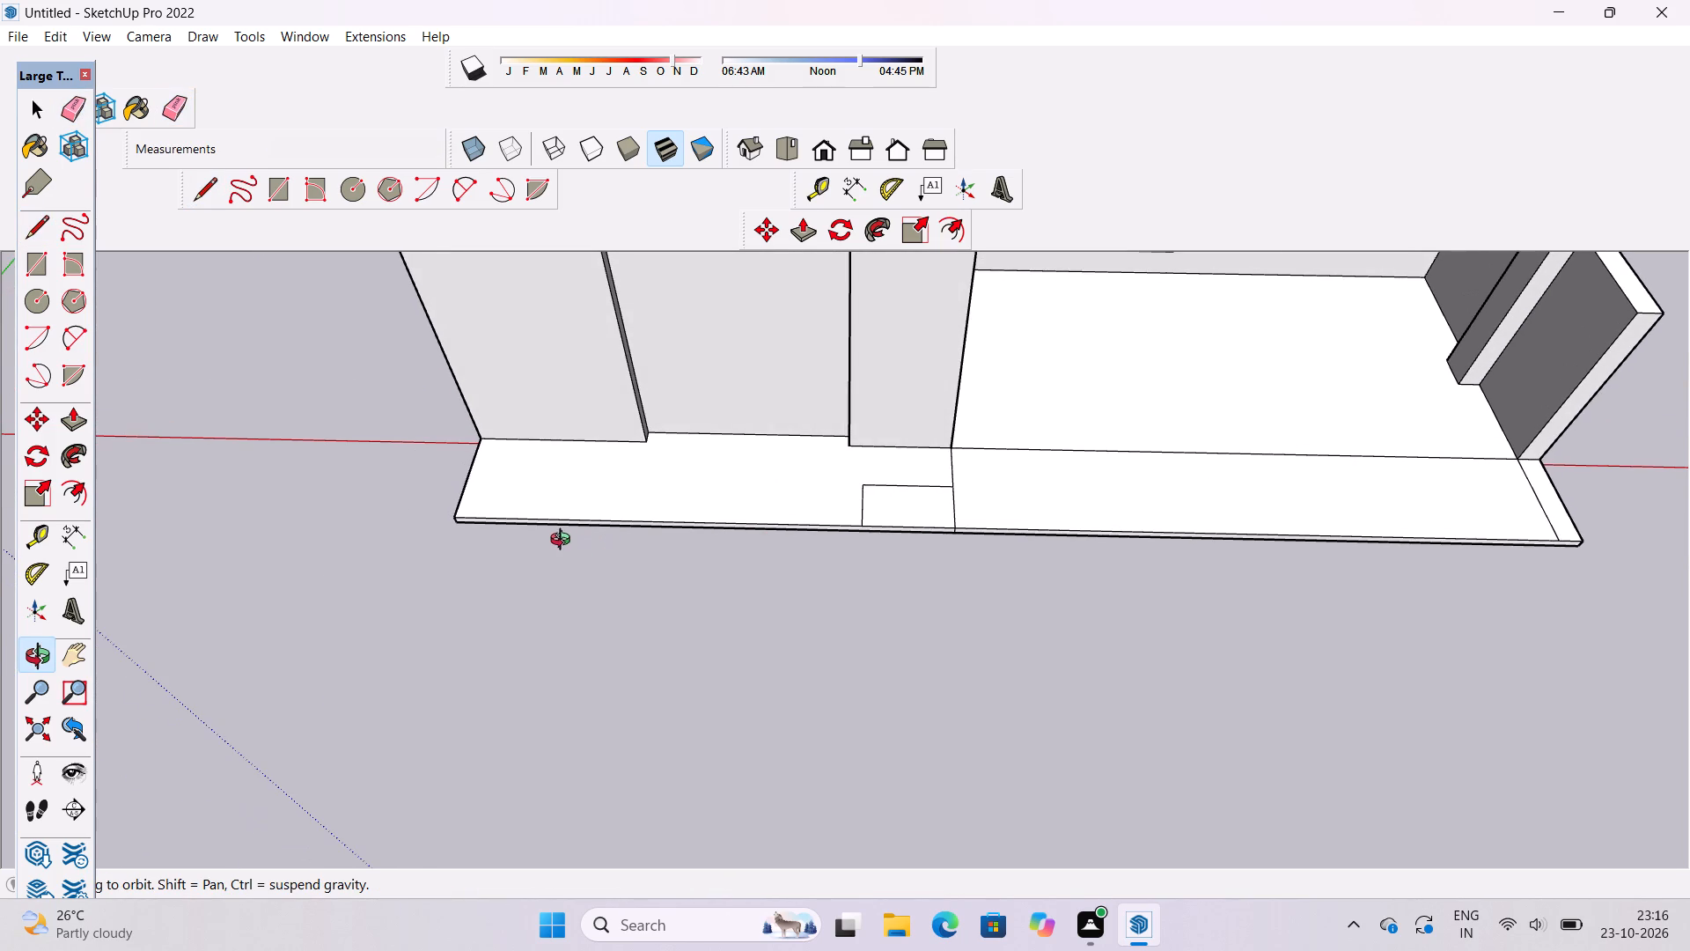
left_click_drag(635, 510, 635, 536, "shift")
left_click_drag(635, 538, 643, 549)
left_click_drag(643, 549, 643, 568, "shift")
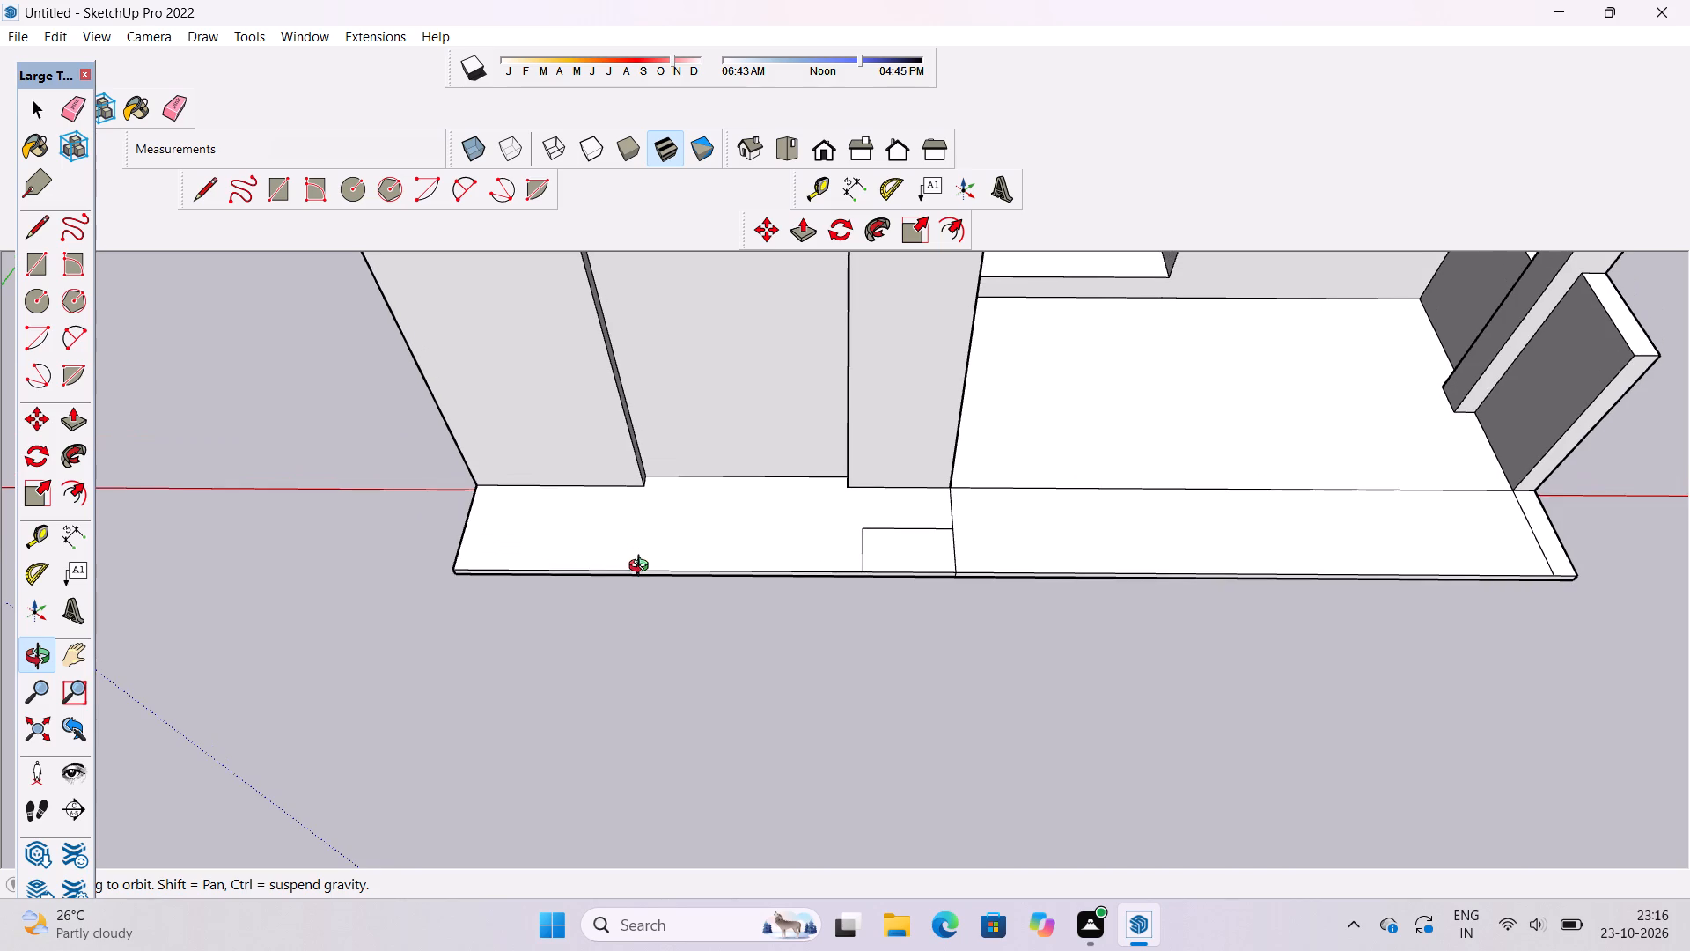
scroll(639, 559, "up", 2)
left_click_drag(665, 562, 716, 565, "shift")
left_click(716, 565)
scroll(601, 549, "down", 1)
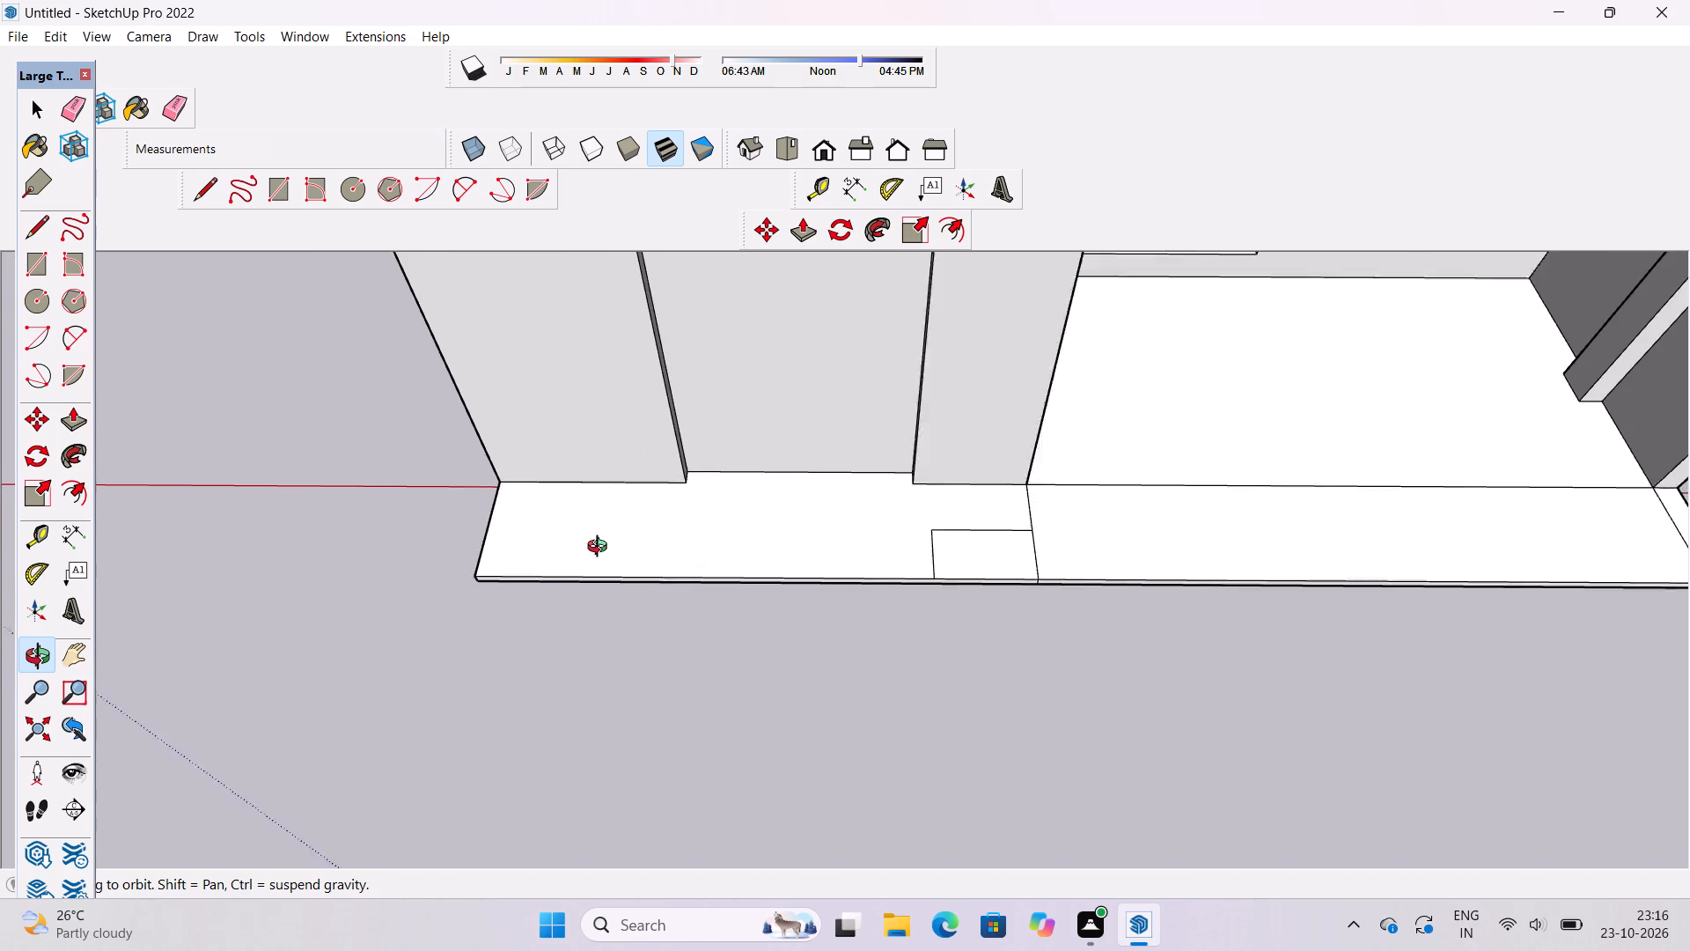
scroll(601, 549, "down", 1)
Place a guide line parallel to the tower slab's front edge, crossing the new rectangle about halfway along its depth.
key("t")
scroll(692, 559, "up", 4)
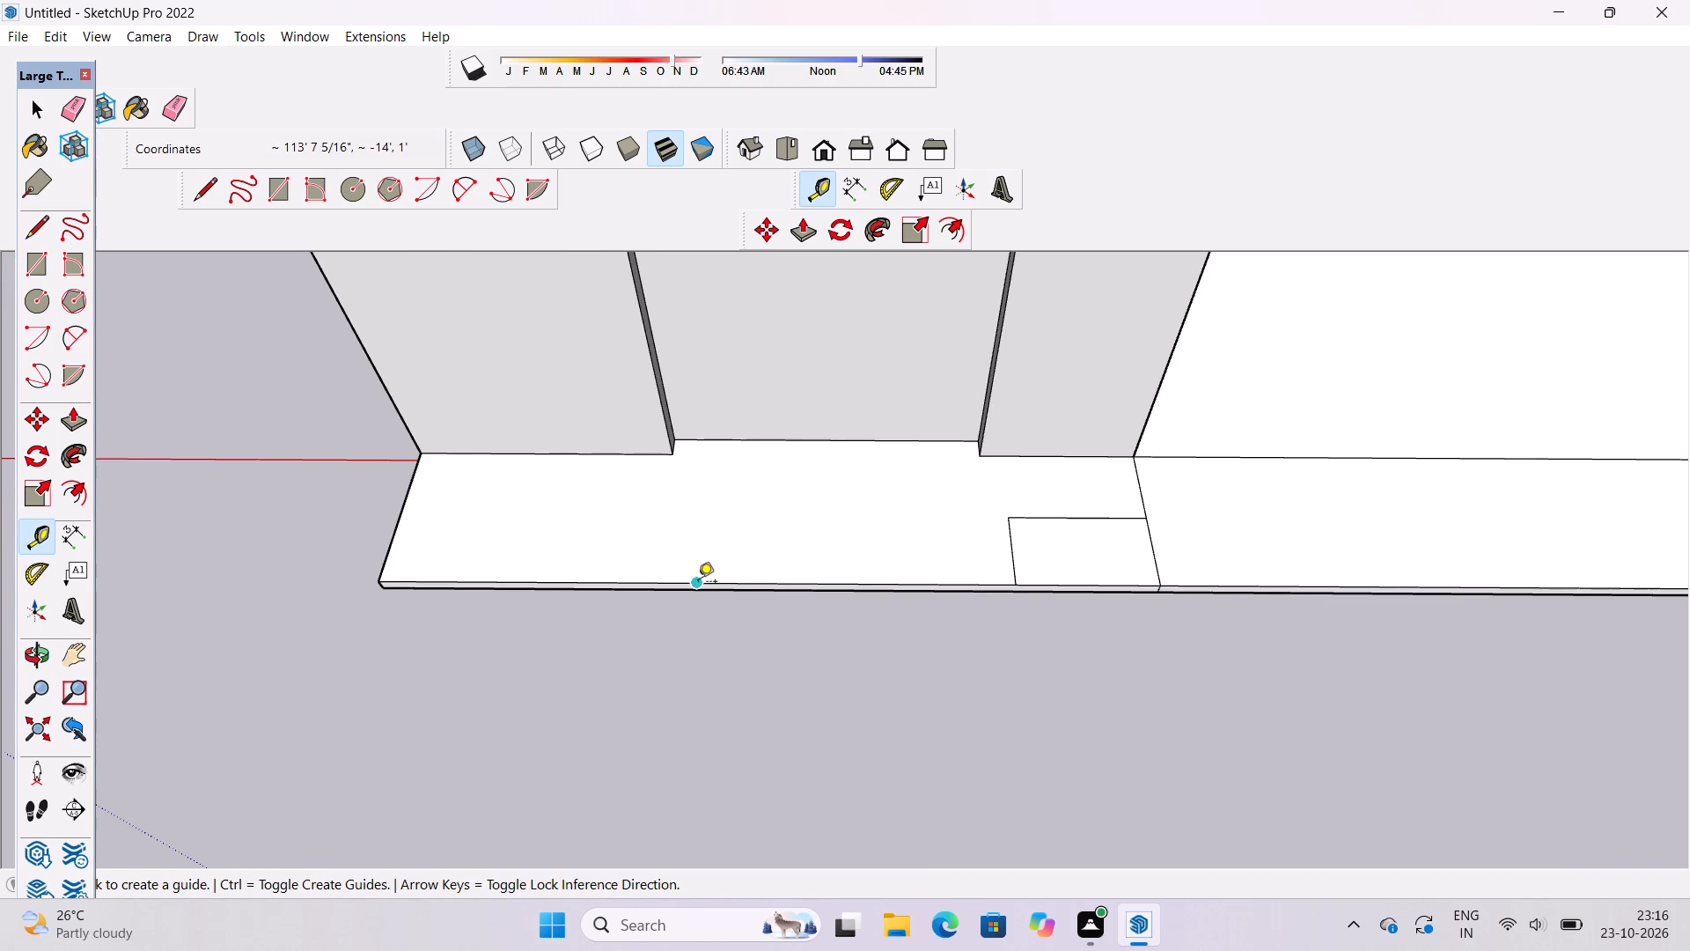
left_click(698, 583)
scroll(698, 583, "down", 1)
scroll(860, 573, "up", 4)
scroll(1012, 574, "up", 3)
scroll(900, 531, "down", 6)
scroll(973, 534, "up", 5)
left_click(1002, 534)
Place a guide line 3' in from the tower base slab's outer side edge.
scroll(976, 537, "down", 10)
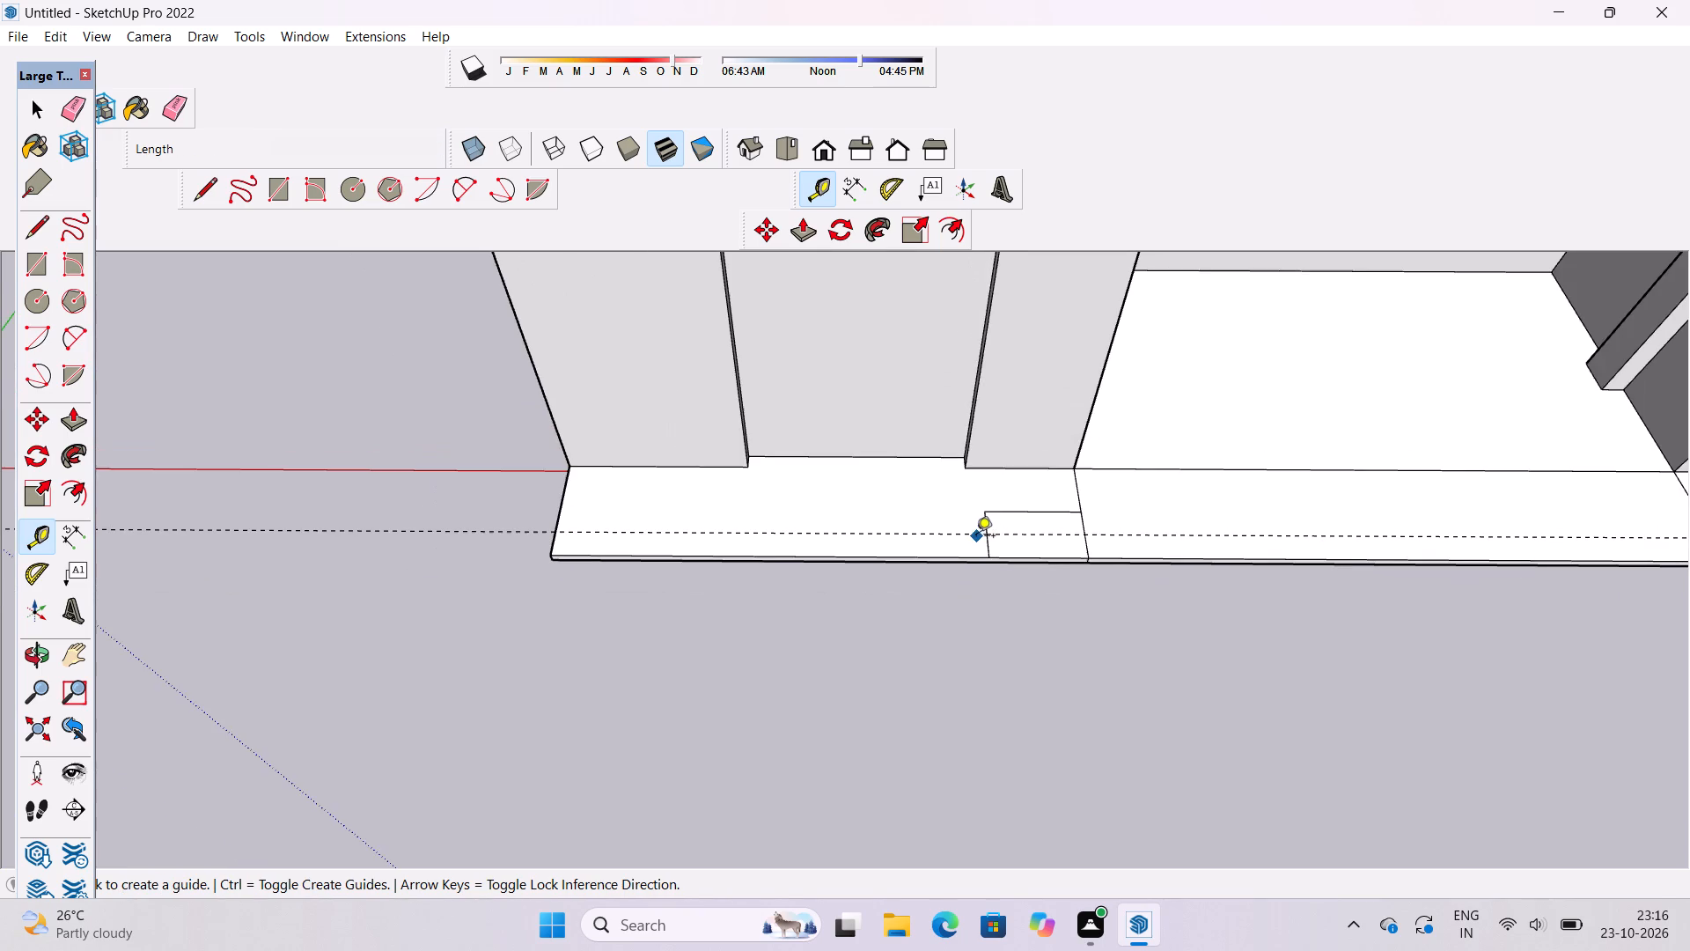
scroll(545, 505, "down", 5)
scroll(646, 516, "up", 8)
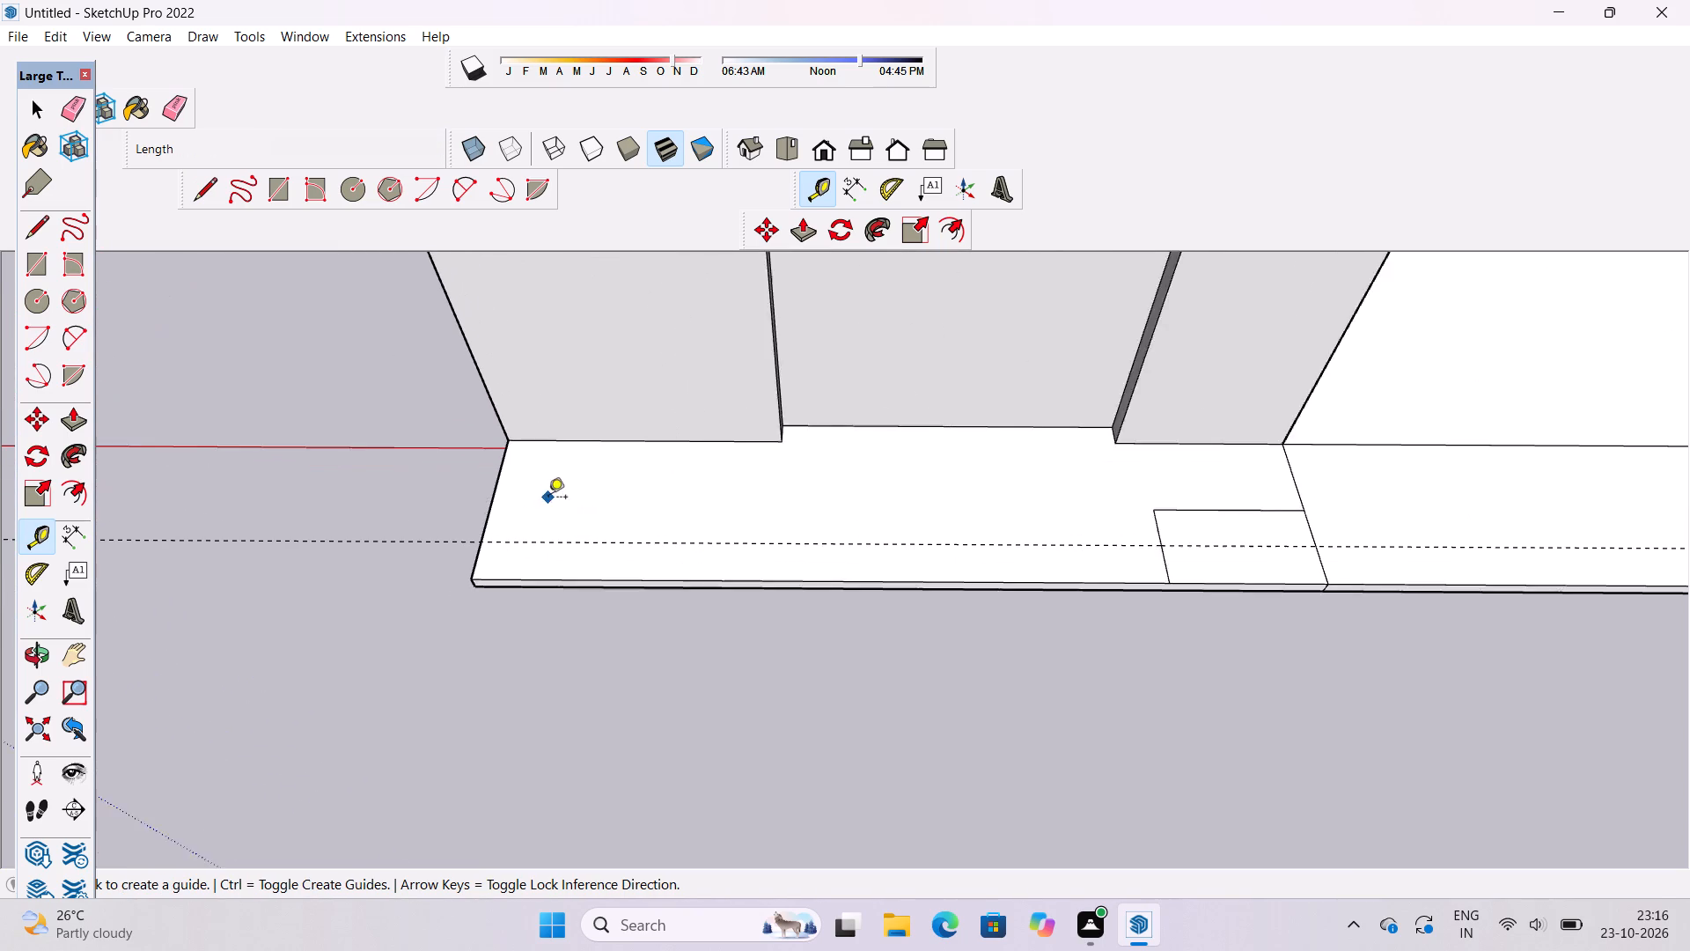
scroll(548, 498, "up", 2)
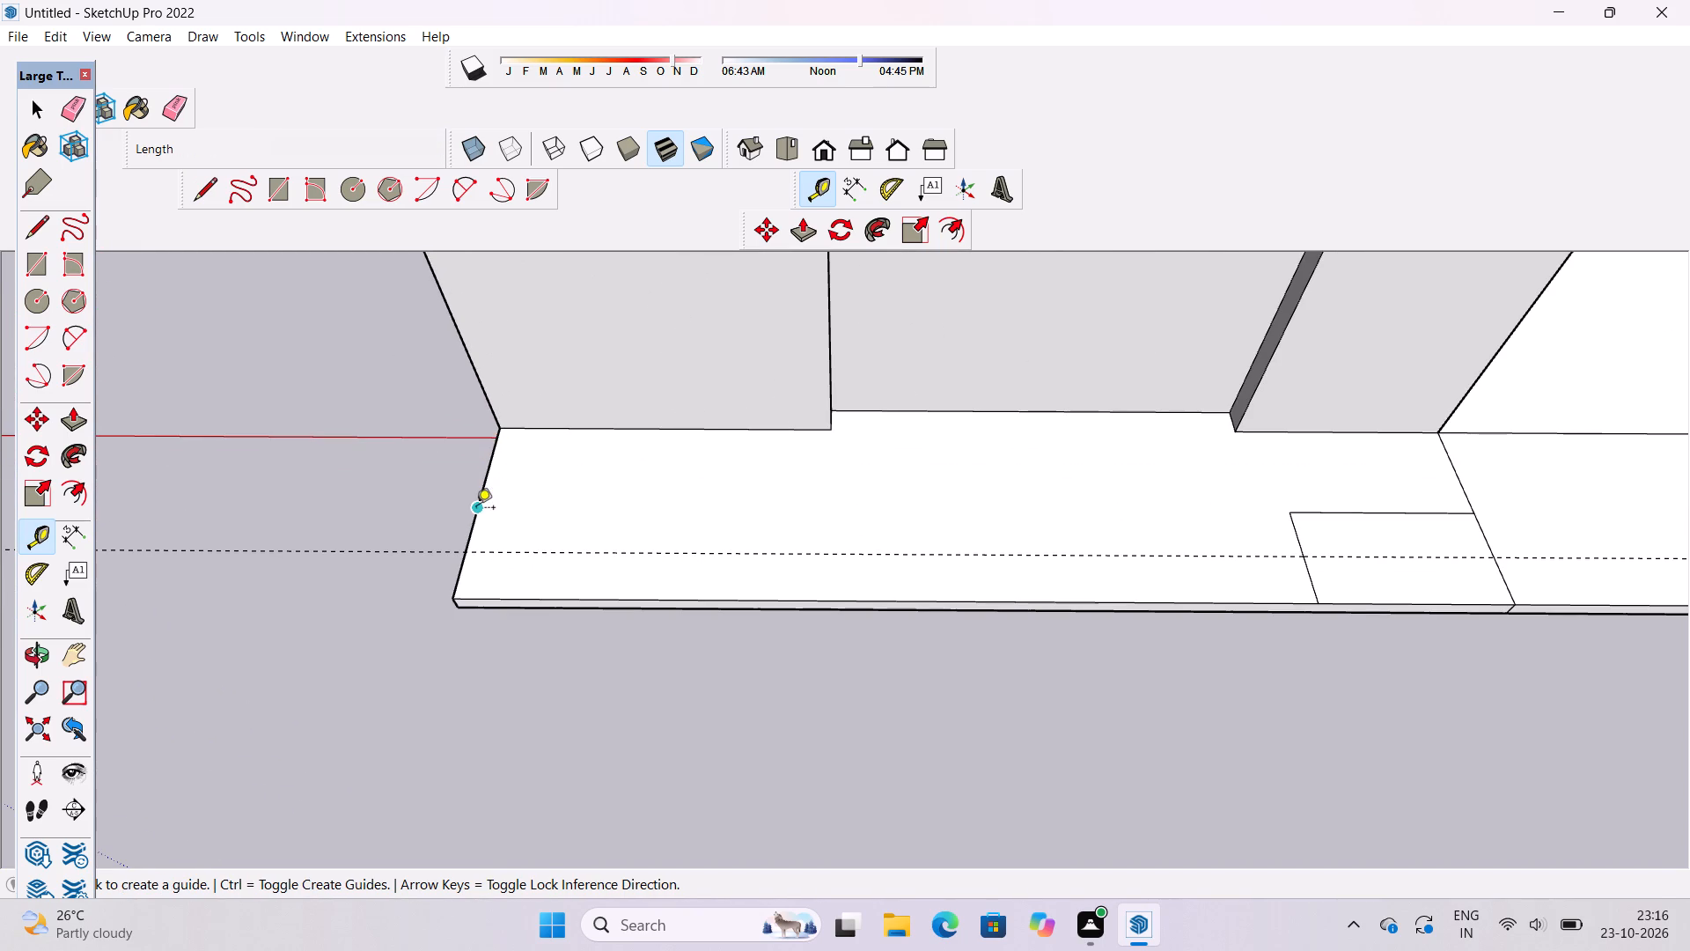
left_click(476, 509)
type("3'")
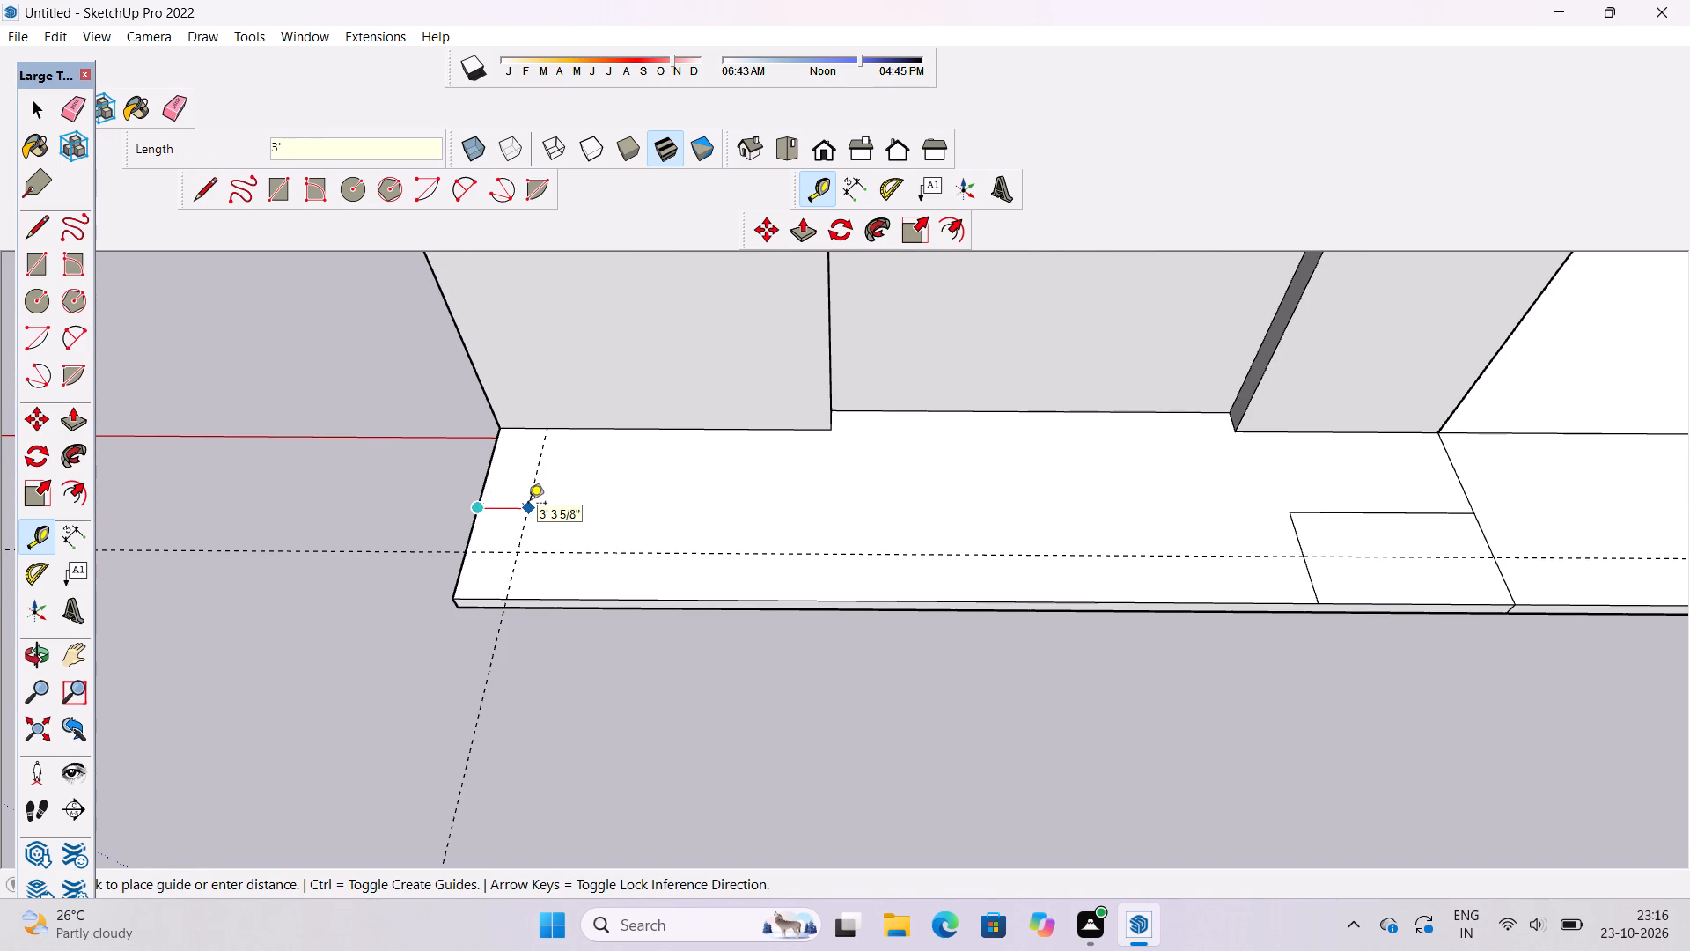
key("Return")
Draw the L-shaped strip's inner edges along the guides, from the tower wall forward and 50' across to the small rectangle.
key("l")
scroll(481, 471, "down", 4)
scroll(496, 454, "up", 5)
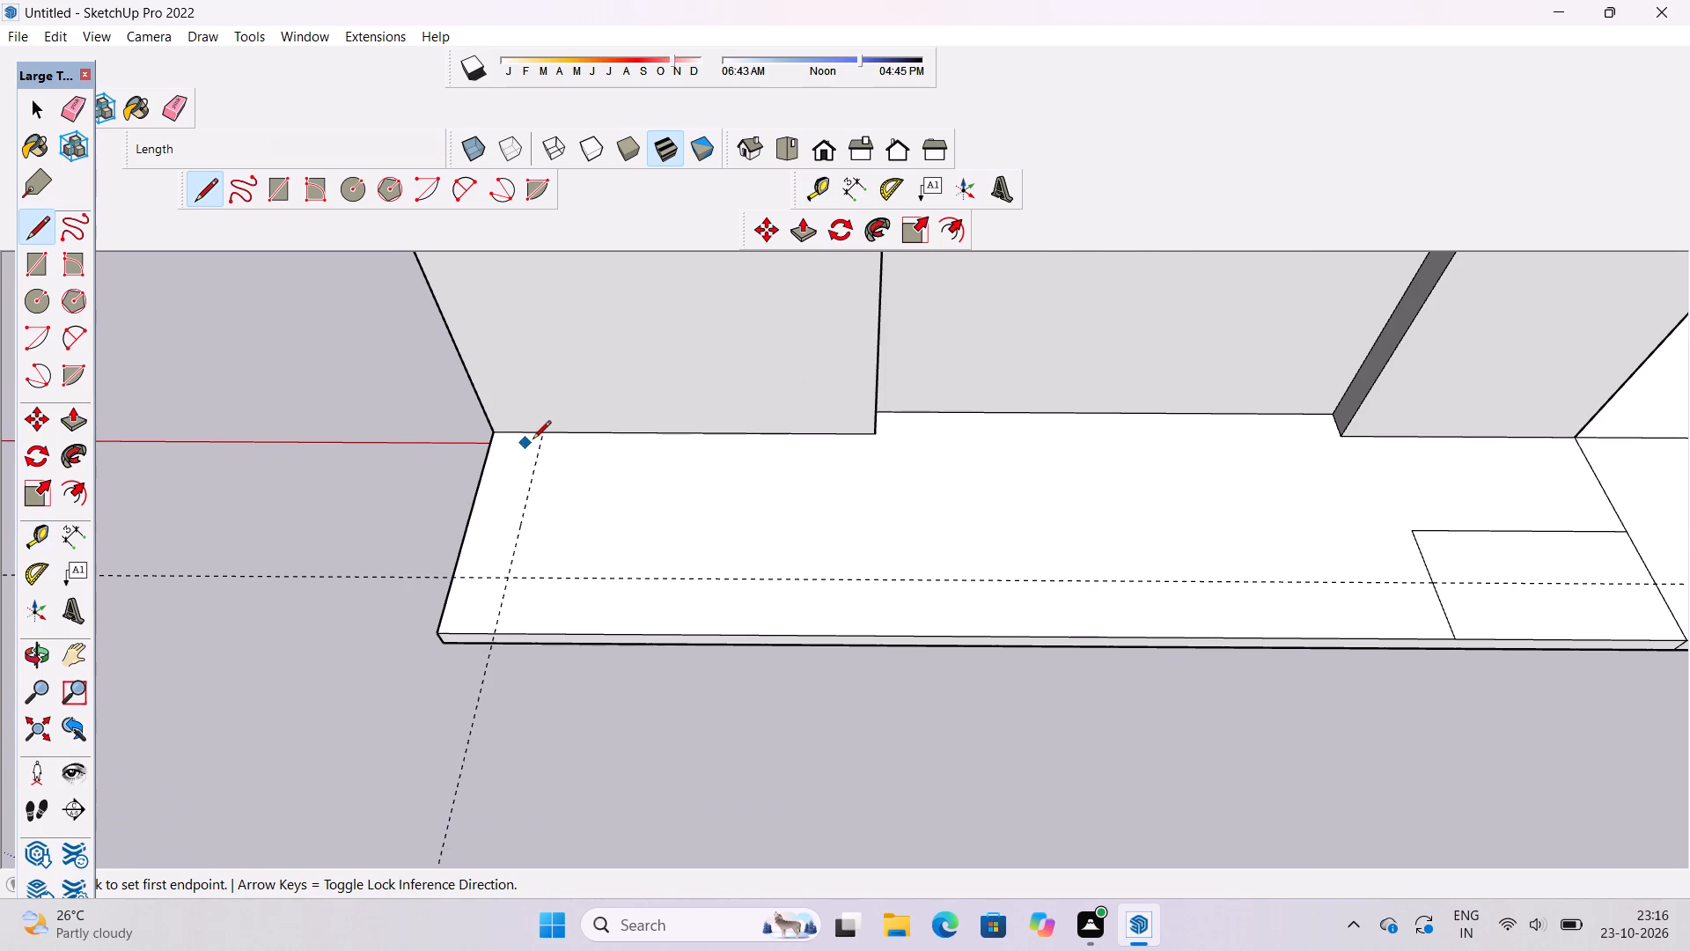
left_click(541, 431)
scroll(541, 431, "down", 5)
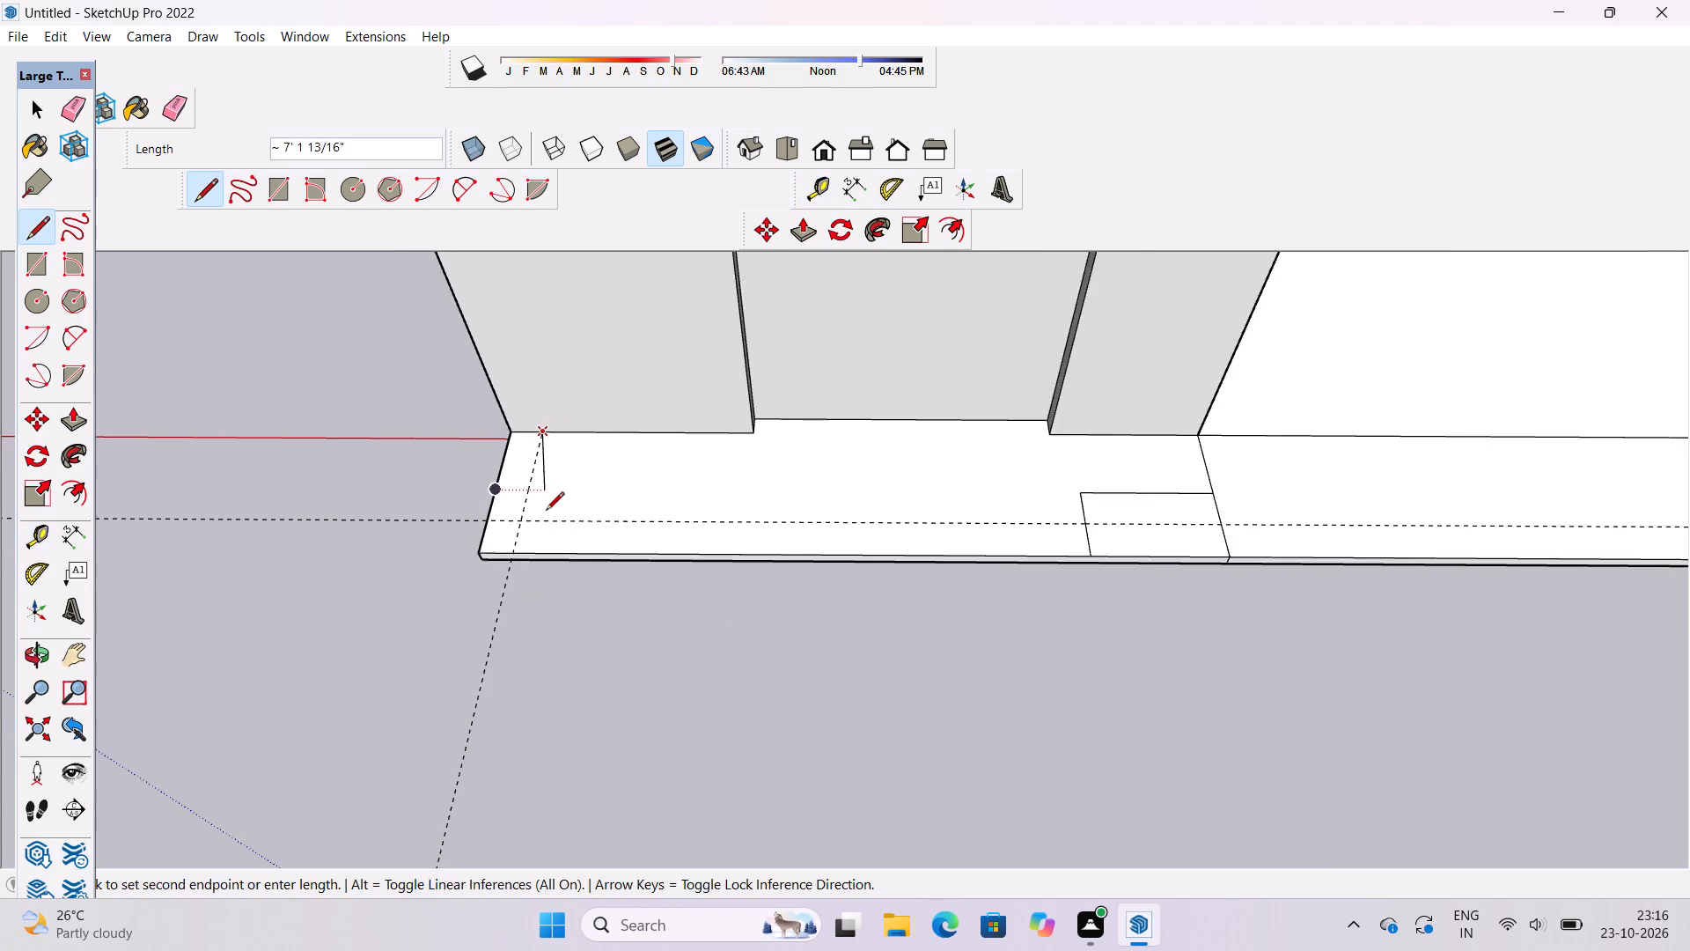
scroll(546, 512, "up", 5)
left_click(501, 531)
scroll(349, 535, "down", 6)
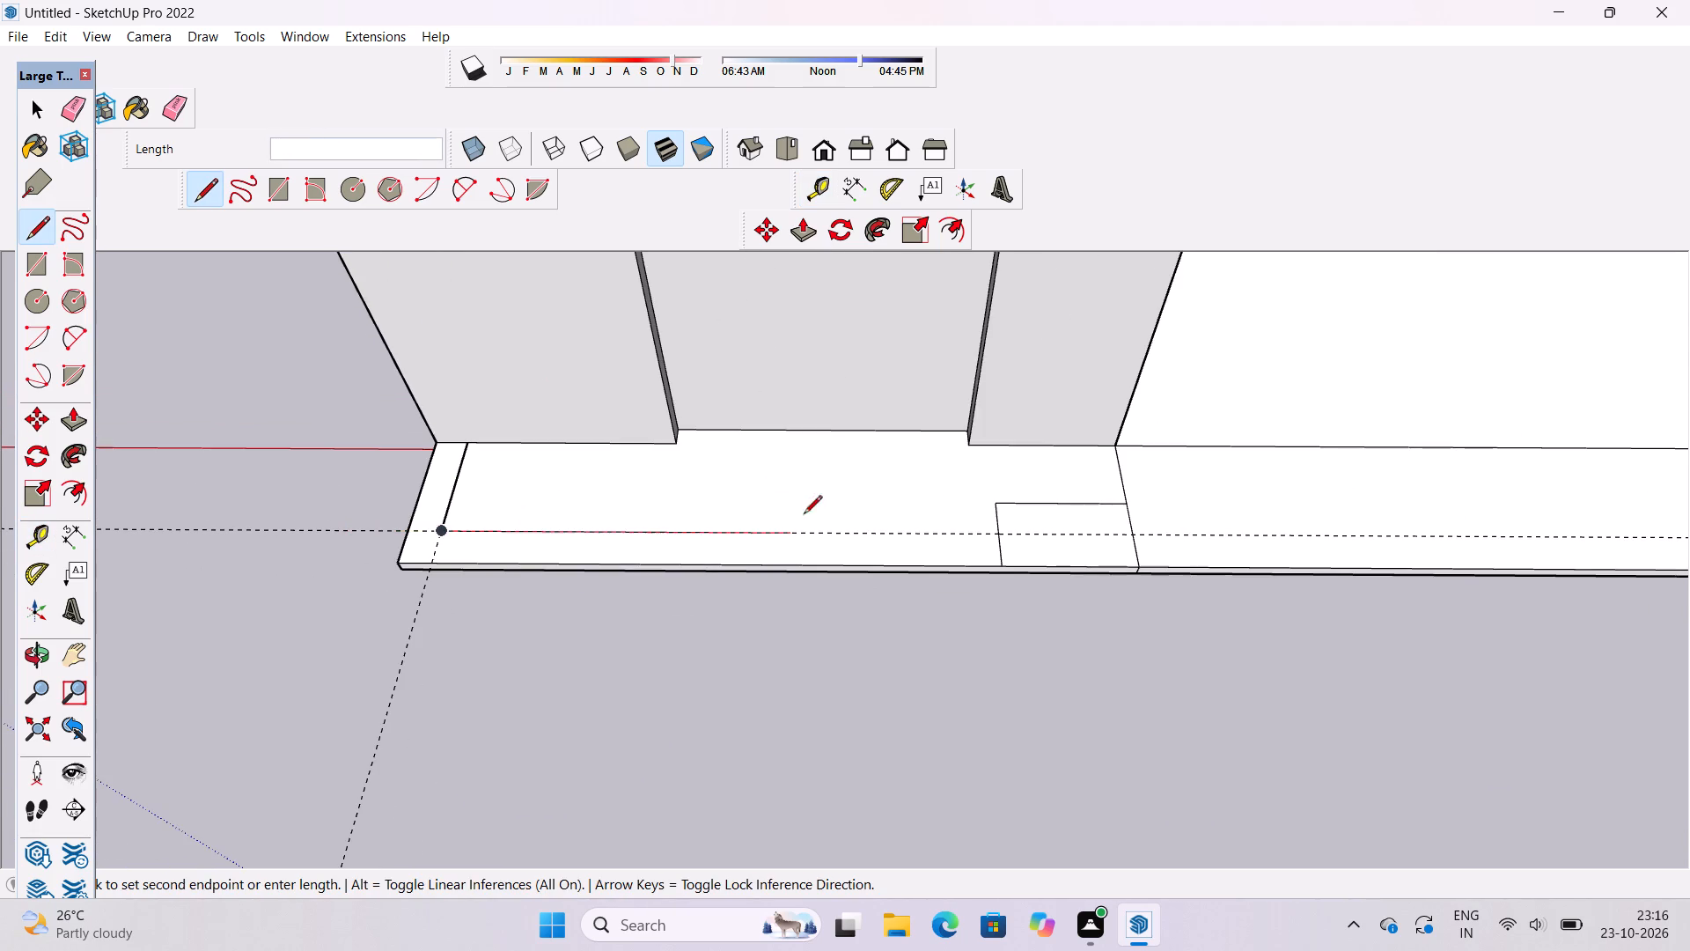
scroll(894, 512, "up", 4)
left_click(1054, 547)
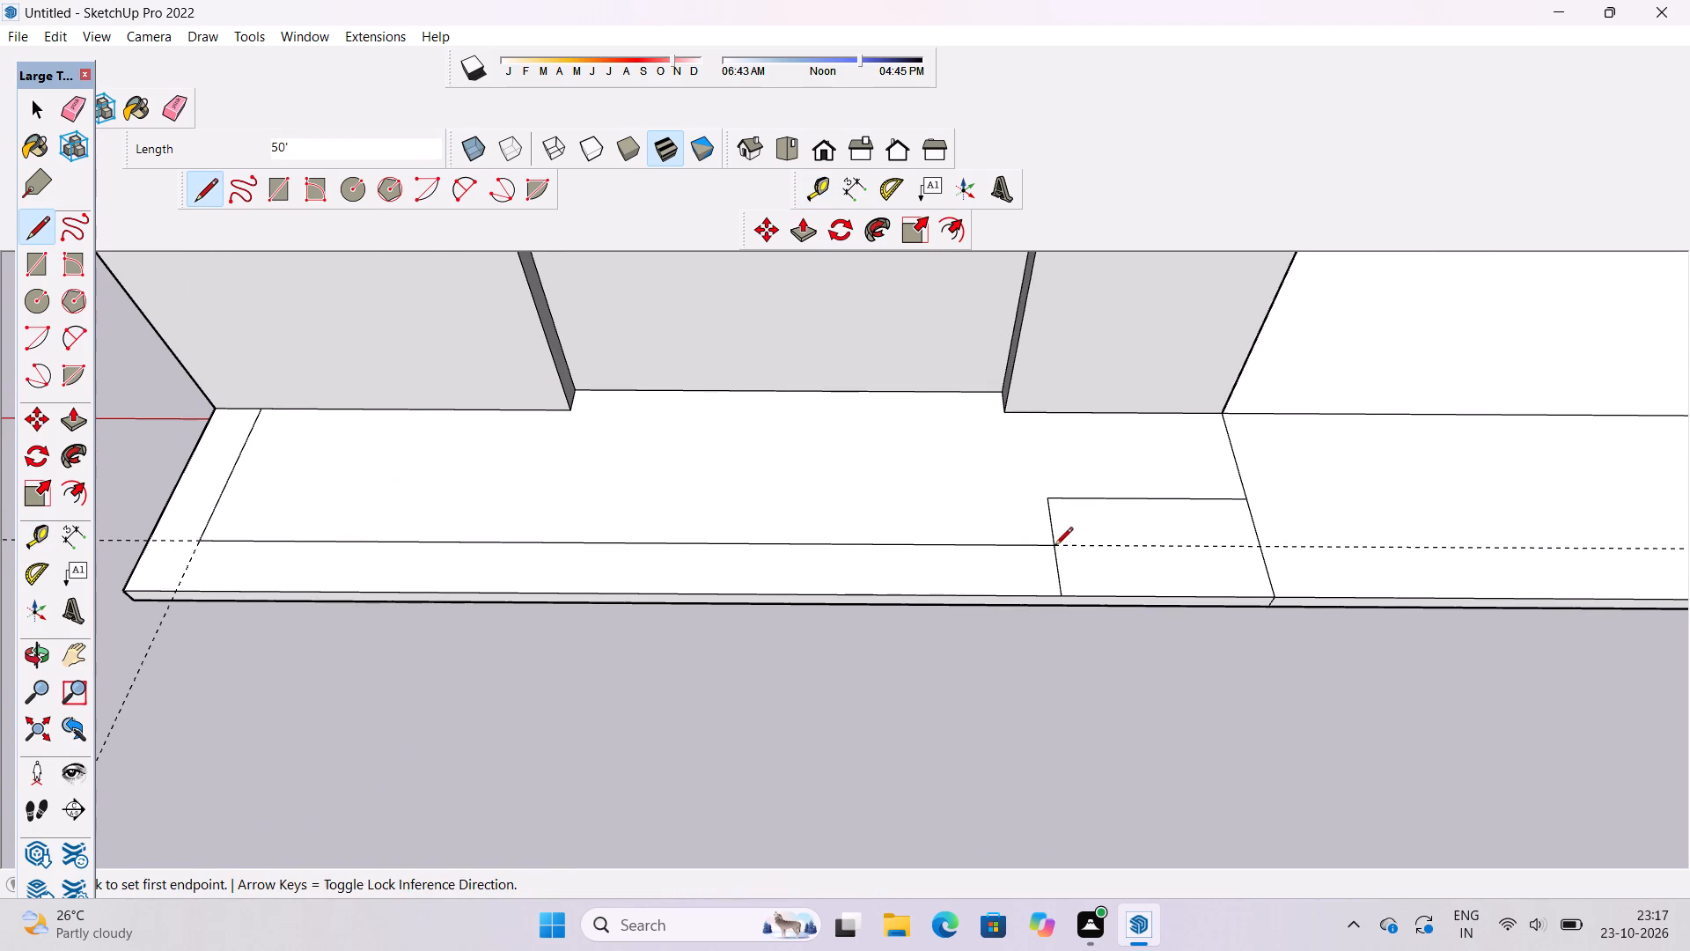
Erase the two guide lines left around the L-shaped strip.
key("e")
left_click_drag(1145, 512, 1145, 561)
scroll(993, 526, "down", 3)
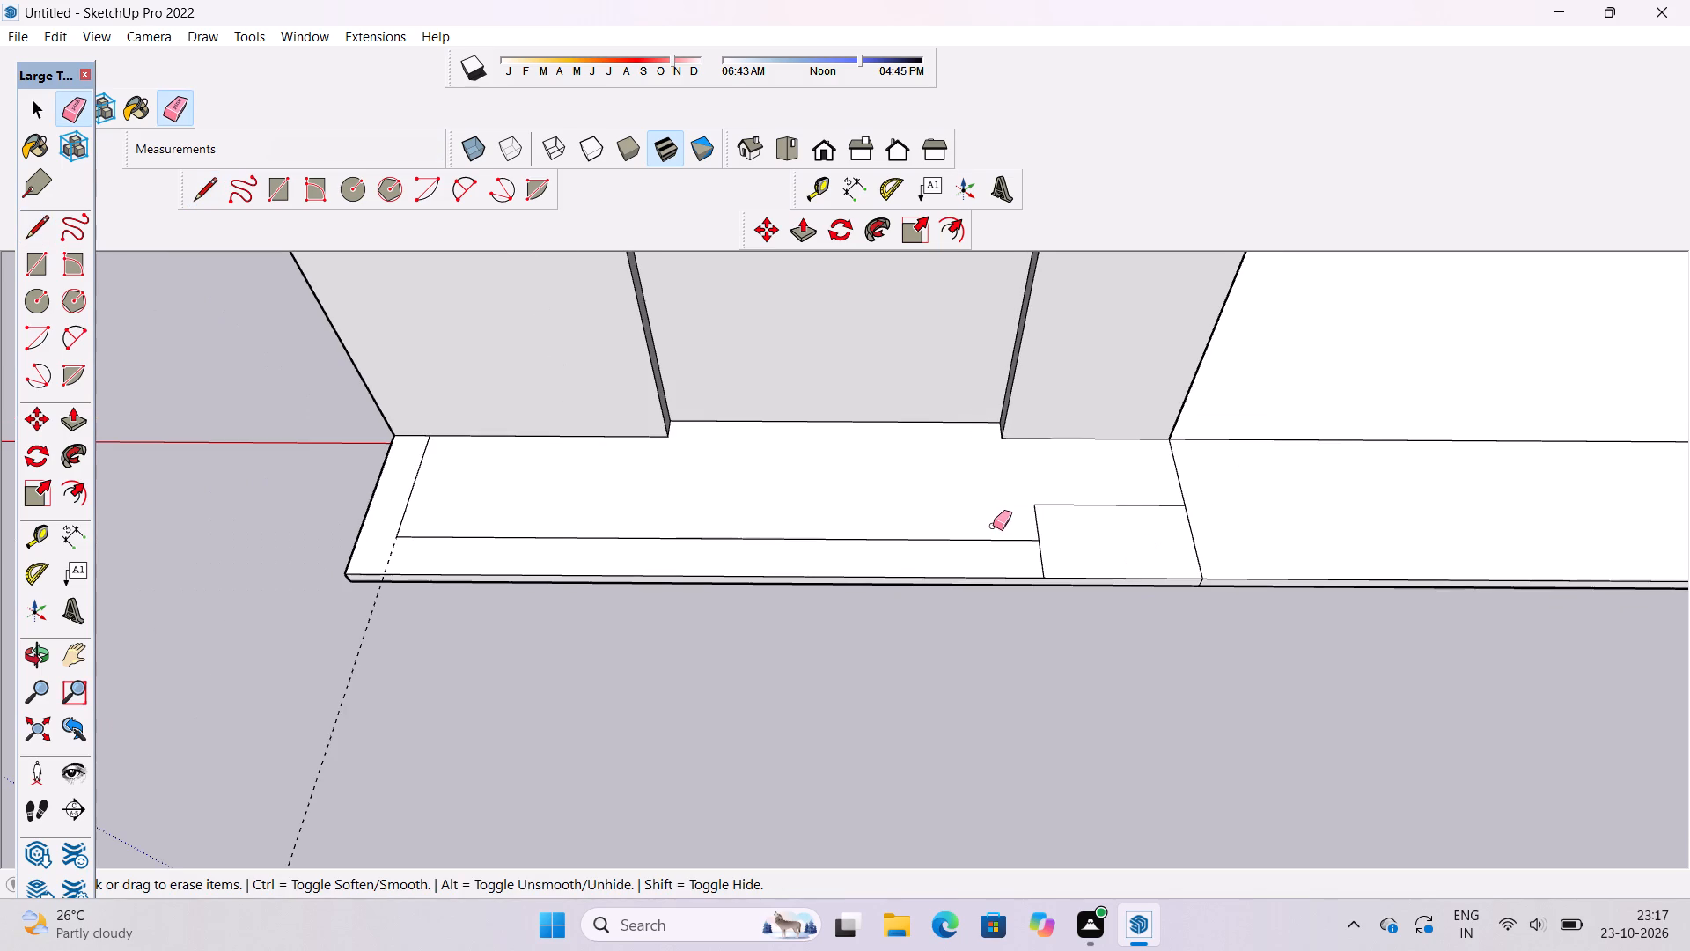
scroll(397, 576, "up", 5)
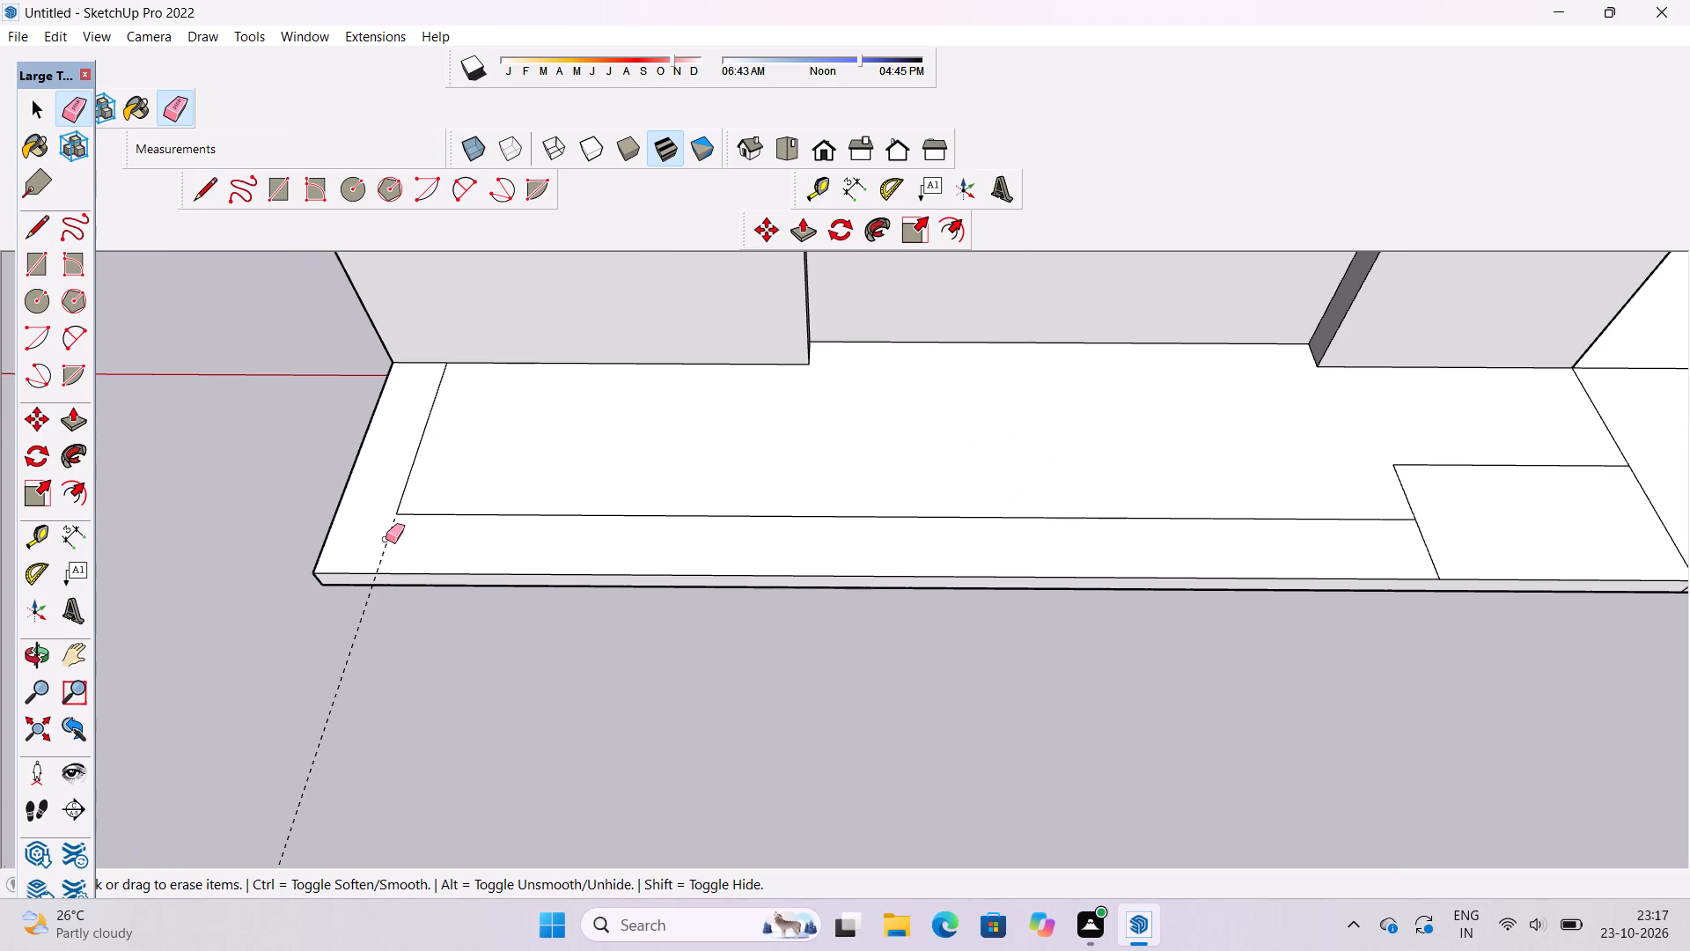
left_click(386, 539)
left_click_drag(397, 541, 386, 533)
Examine the L-shaped strip, the small rectangle and the whole ground-floor front from several angles.
key("o")
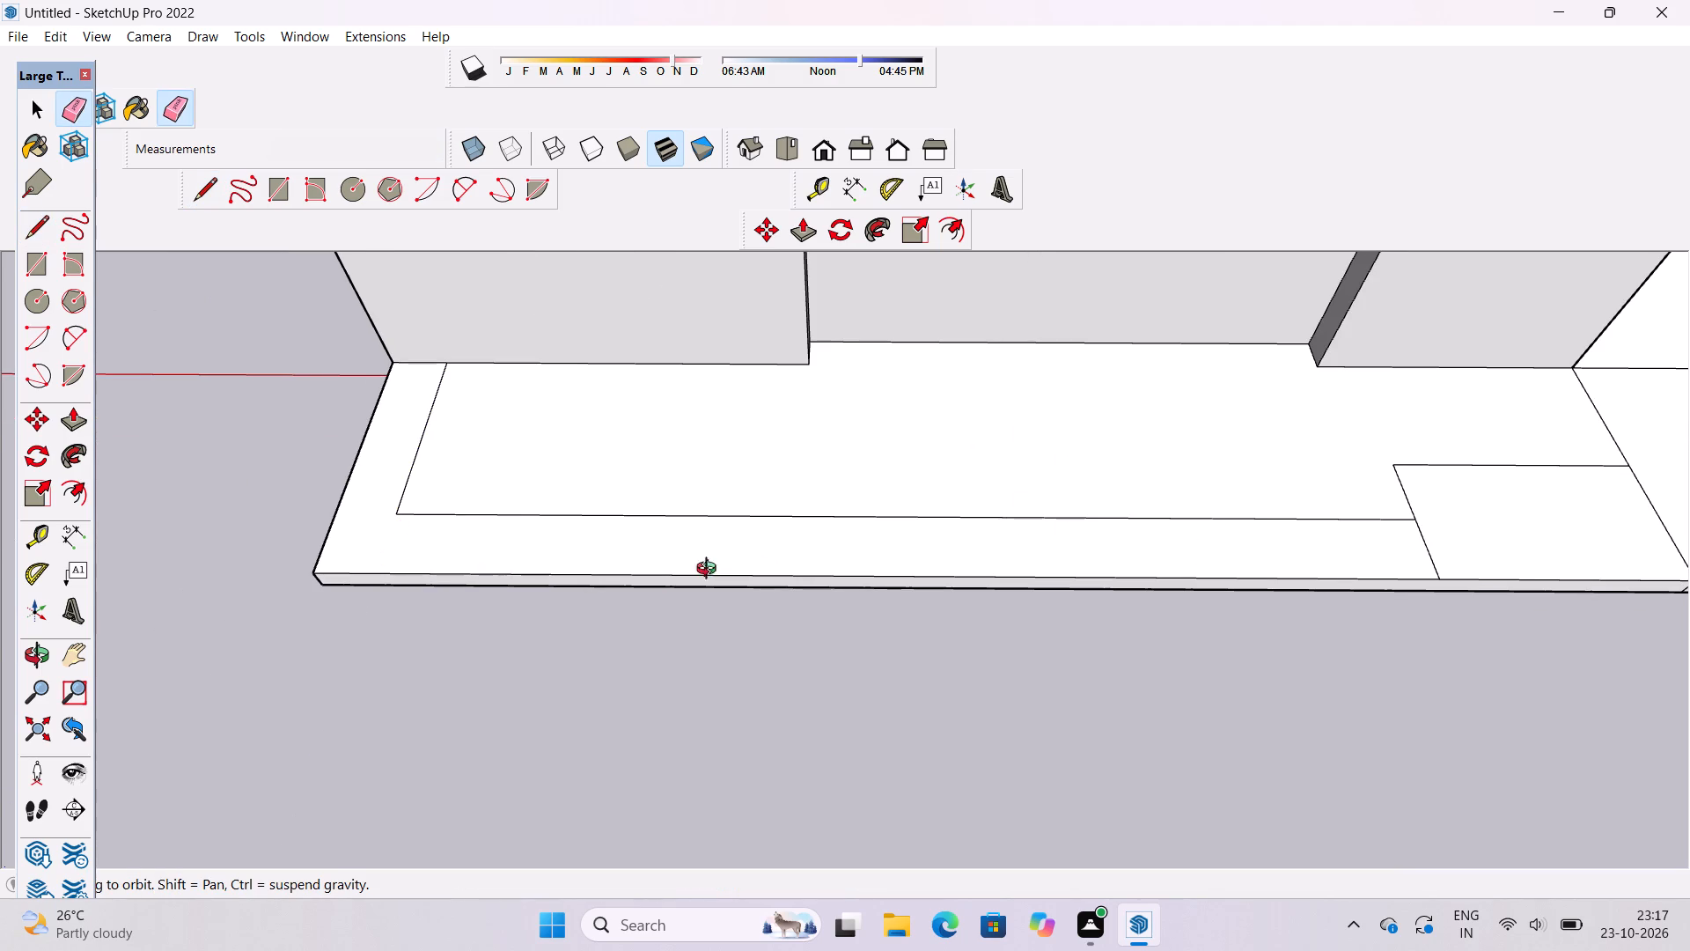
scroll(746, 562, "down", 6)
left_click_drag(491, 608, 491, 632)
left_click_drag(491, 632, 496, 654, "shift")
left_click_drag(550, 653, 604, 520)
scroll(612, 508, "down", 5)
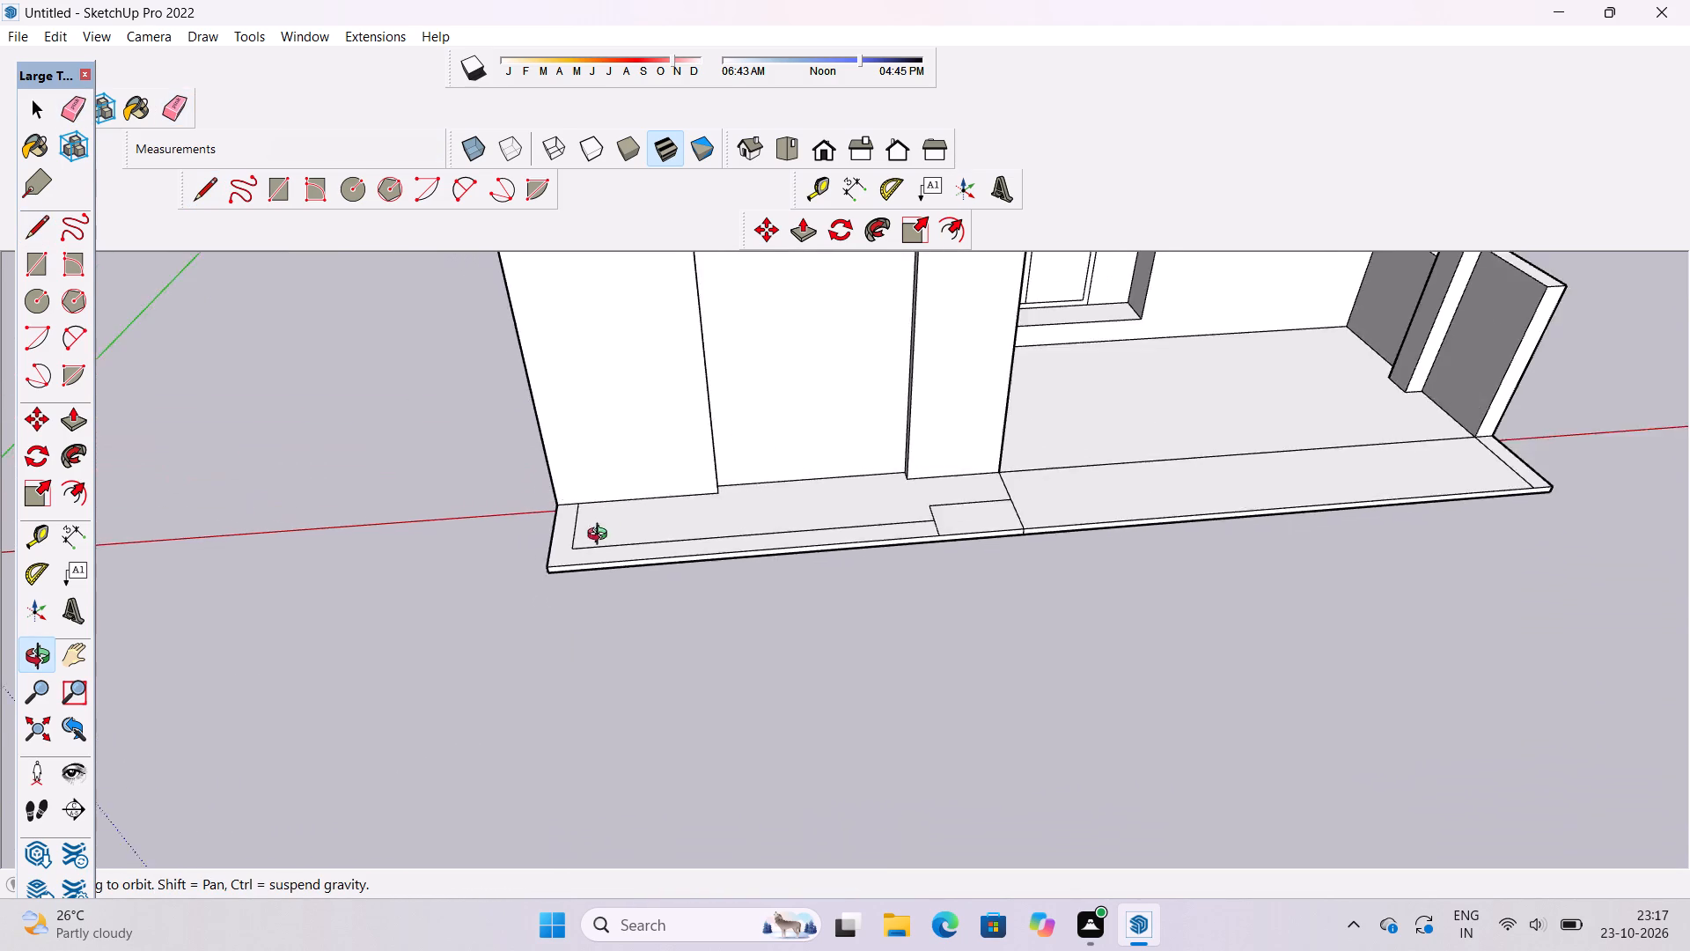
left_click_drag(584, 554, 564, 622, "shift")
left_click_drag(559, 624, 669, 572)
left_click_drag(652, 630, 551, 630, "shift")
scroll(547, 629, "down", 3, "shift")
left_click_drag(579, 627, 545, 616, "shift")
left_click_drag(540, 614, 551, 630)
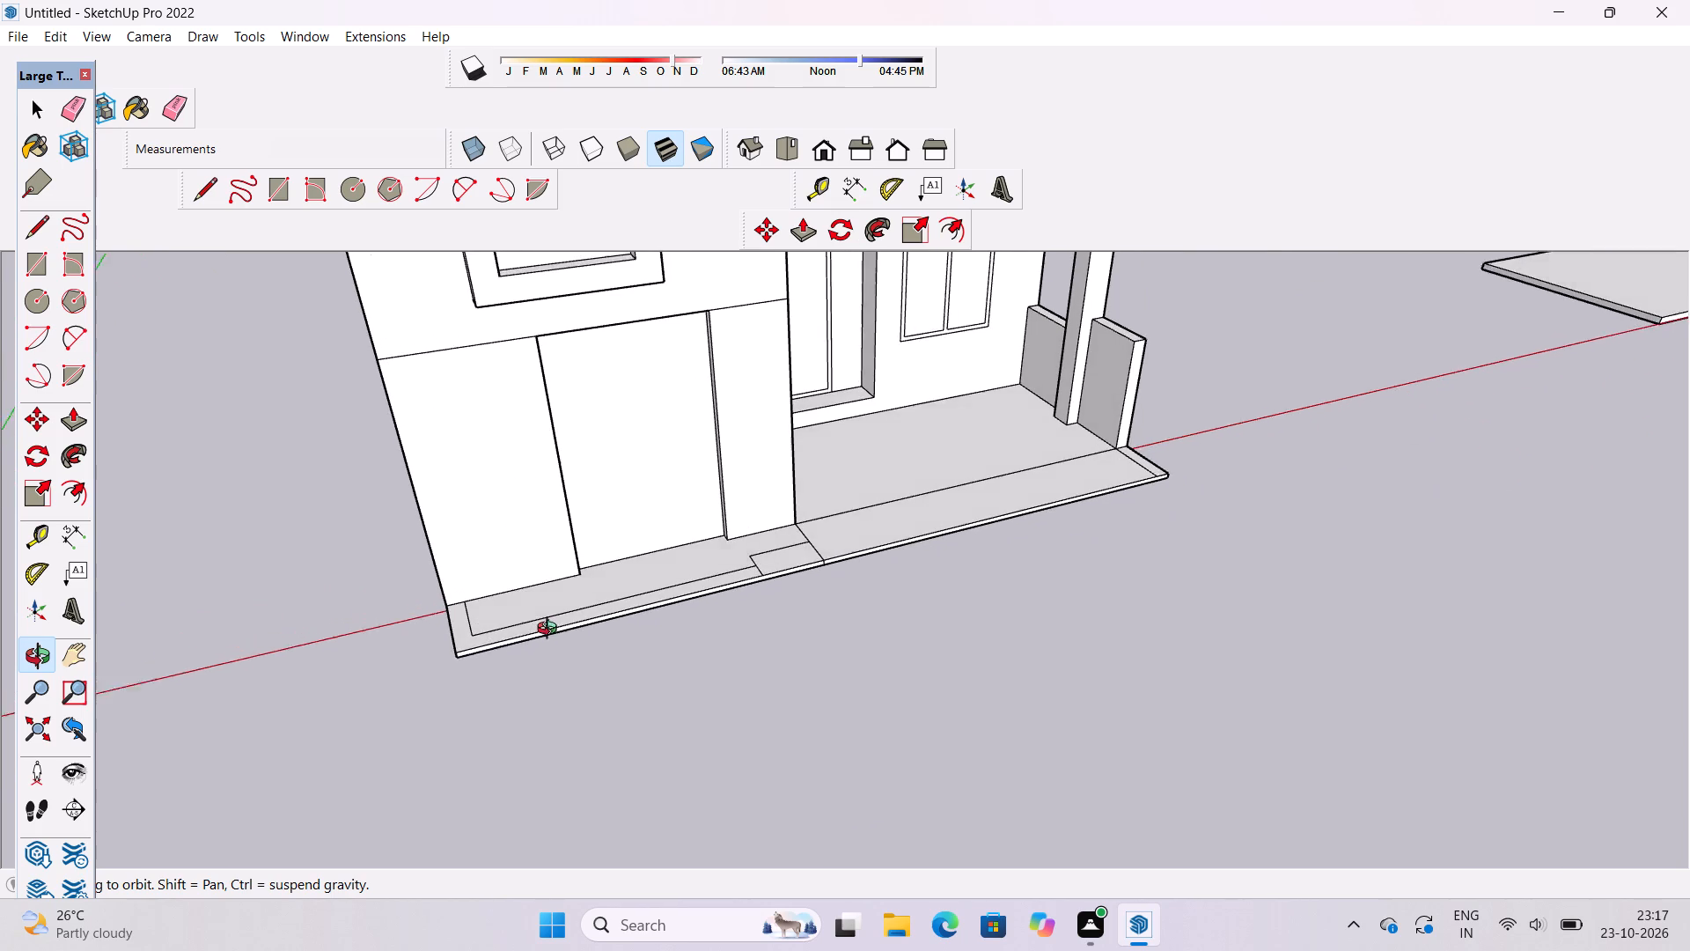
left_click_drag(551, 630, 553, 633)
scroll(555, 636, "up", 1)
left_click_drag(555, 631, 557, 645, "shift")
left_click(557, 647)
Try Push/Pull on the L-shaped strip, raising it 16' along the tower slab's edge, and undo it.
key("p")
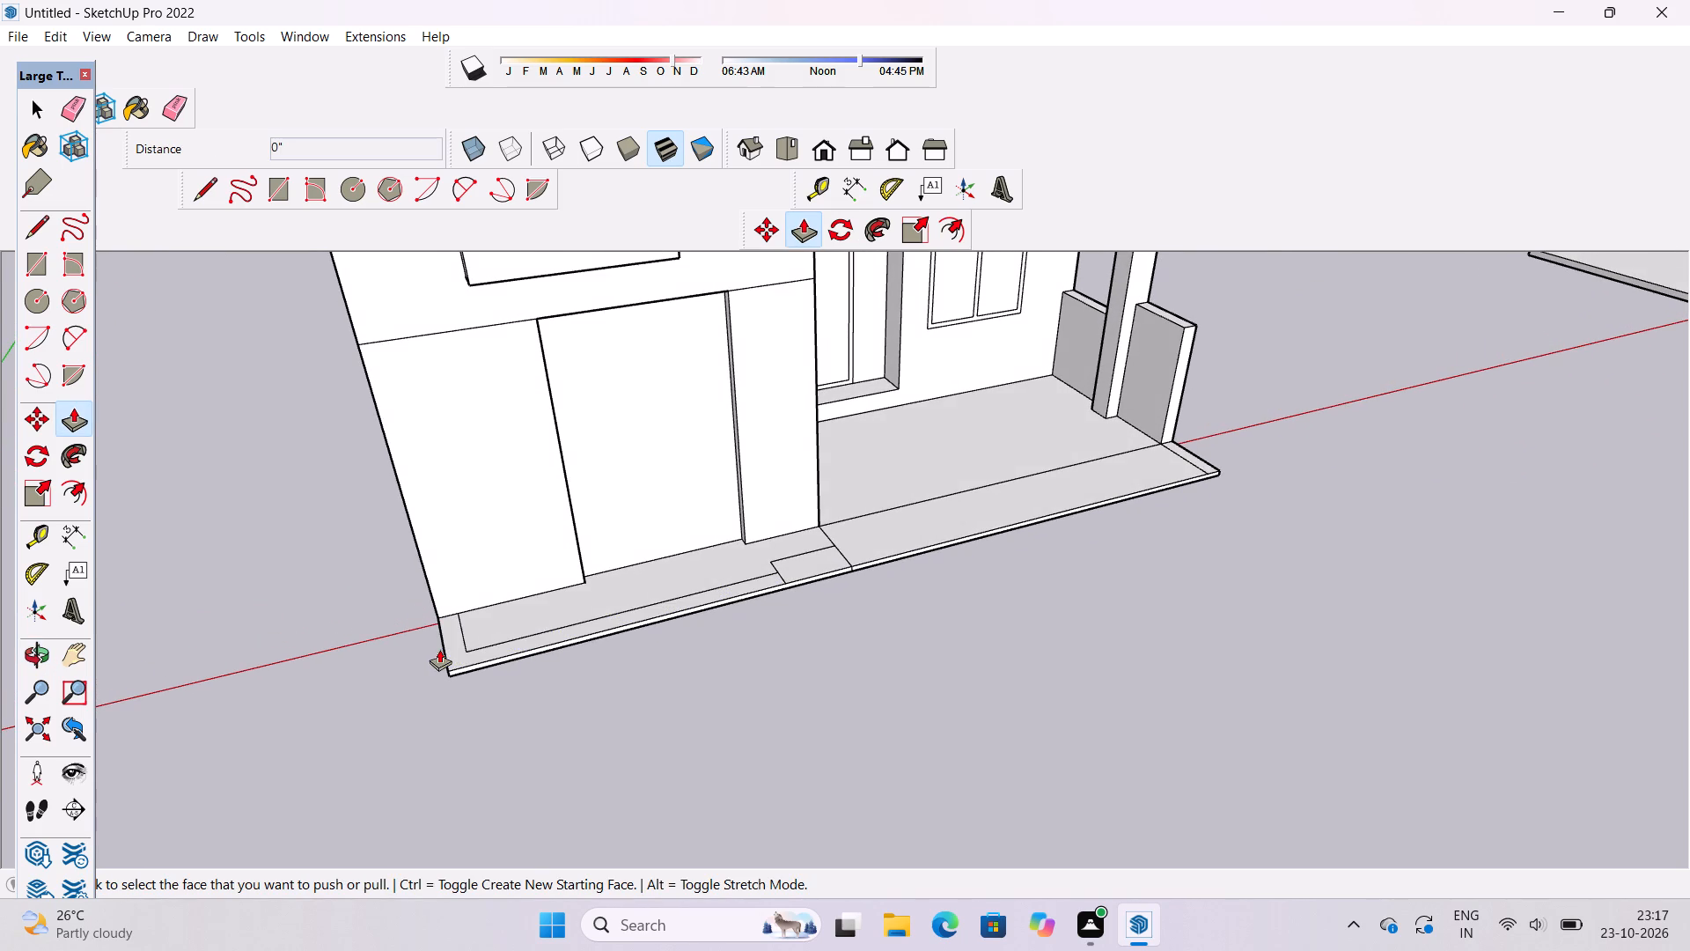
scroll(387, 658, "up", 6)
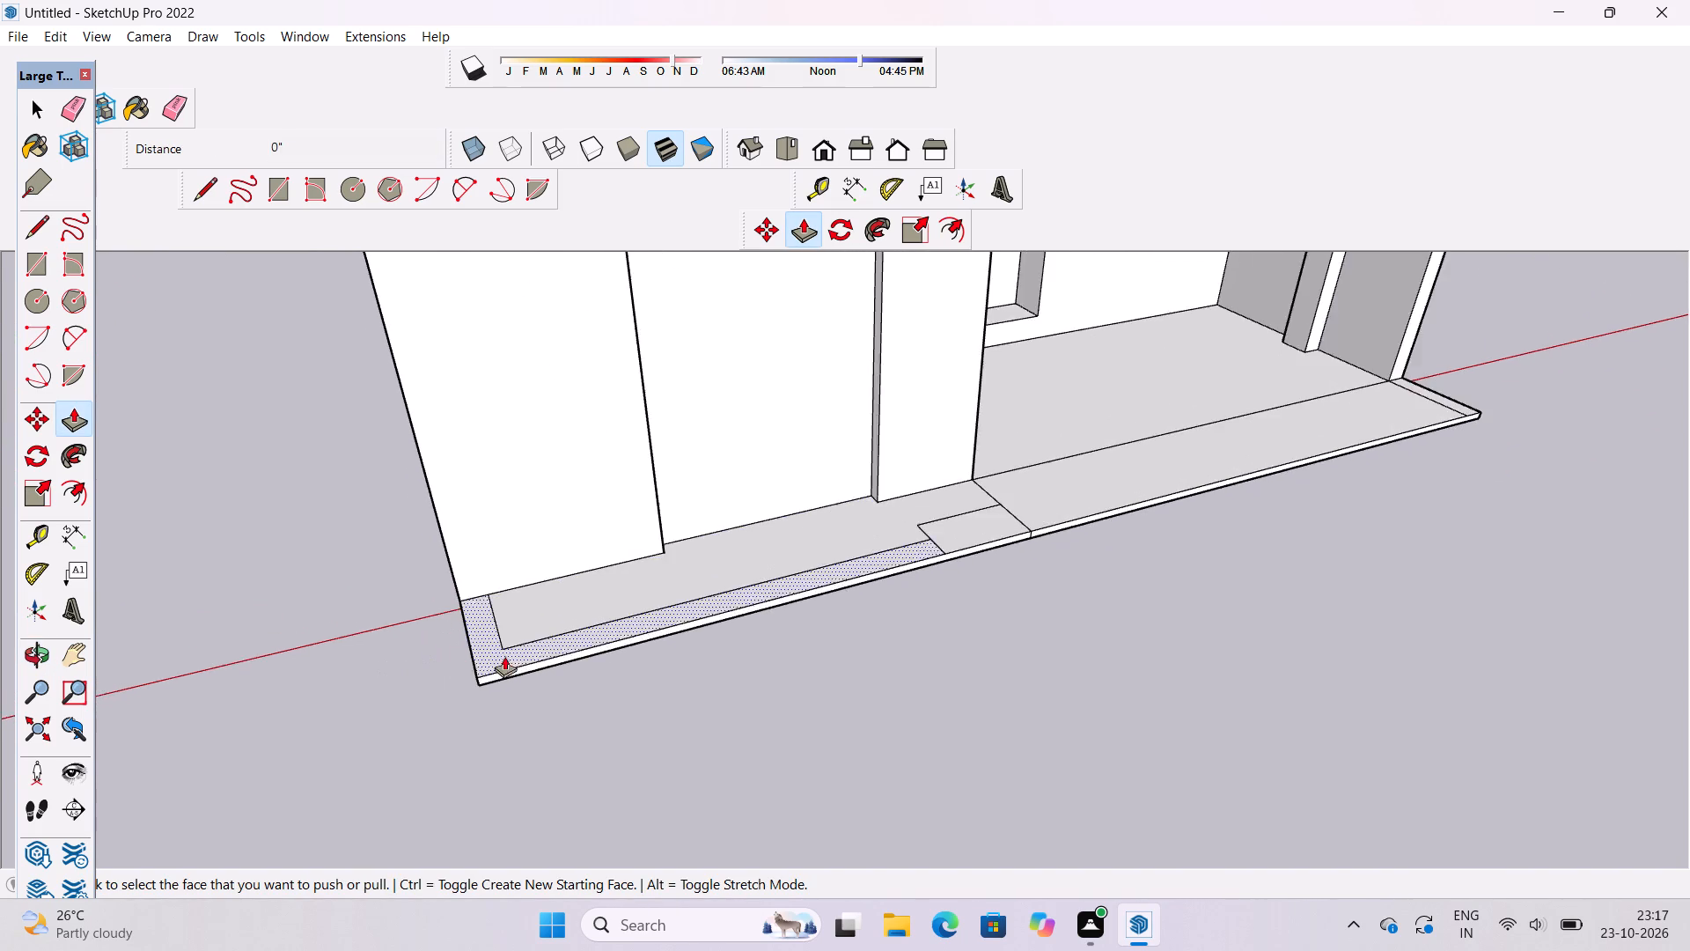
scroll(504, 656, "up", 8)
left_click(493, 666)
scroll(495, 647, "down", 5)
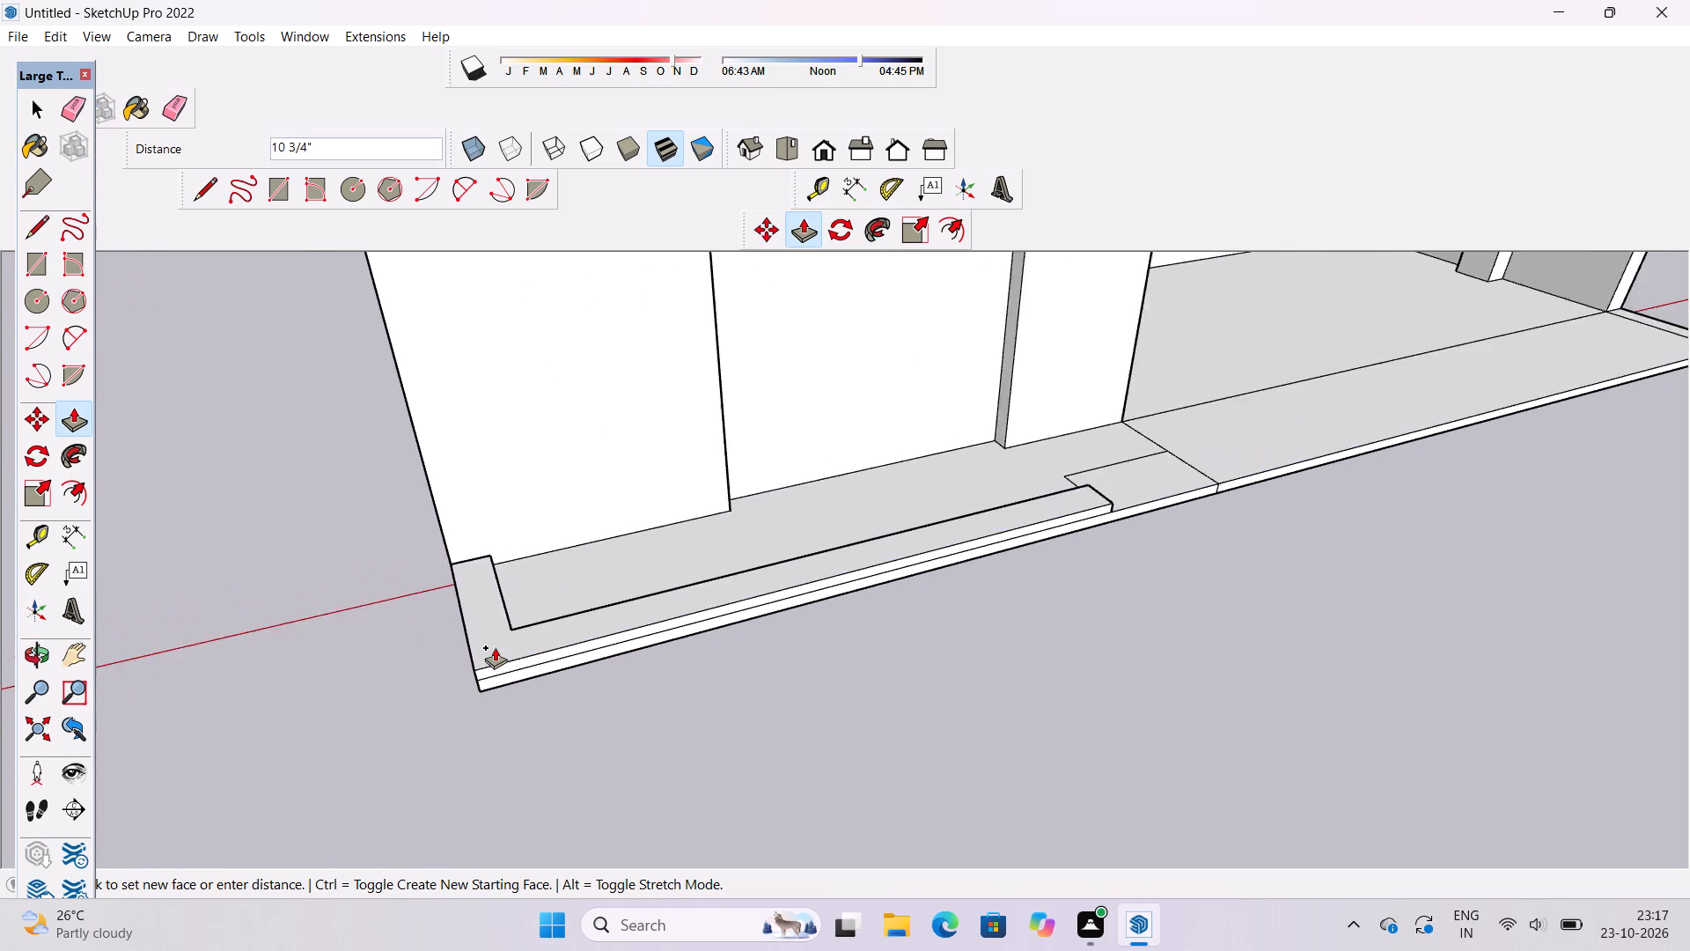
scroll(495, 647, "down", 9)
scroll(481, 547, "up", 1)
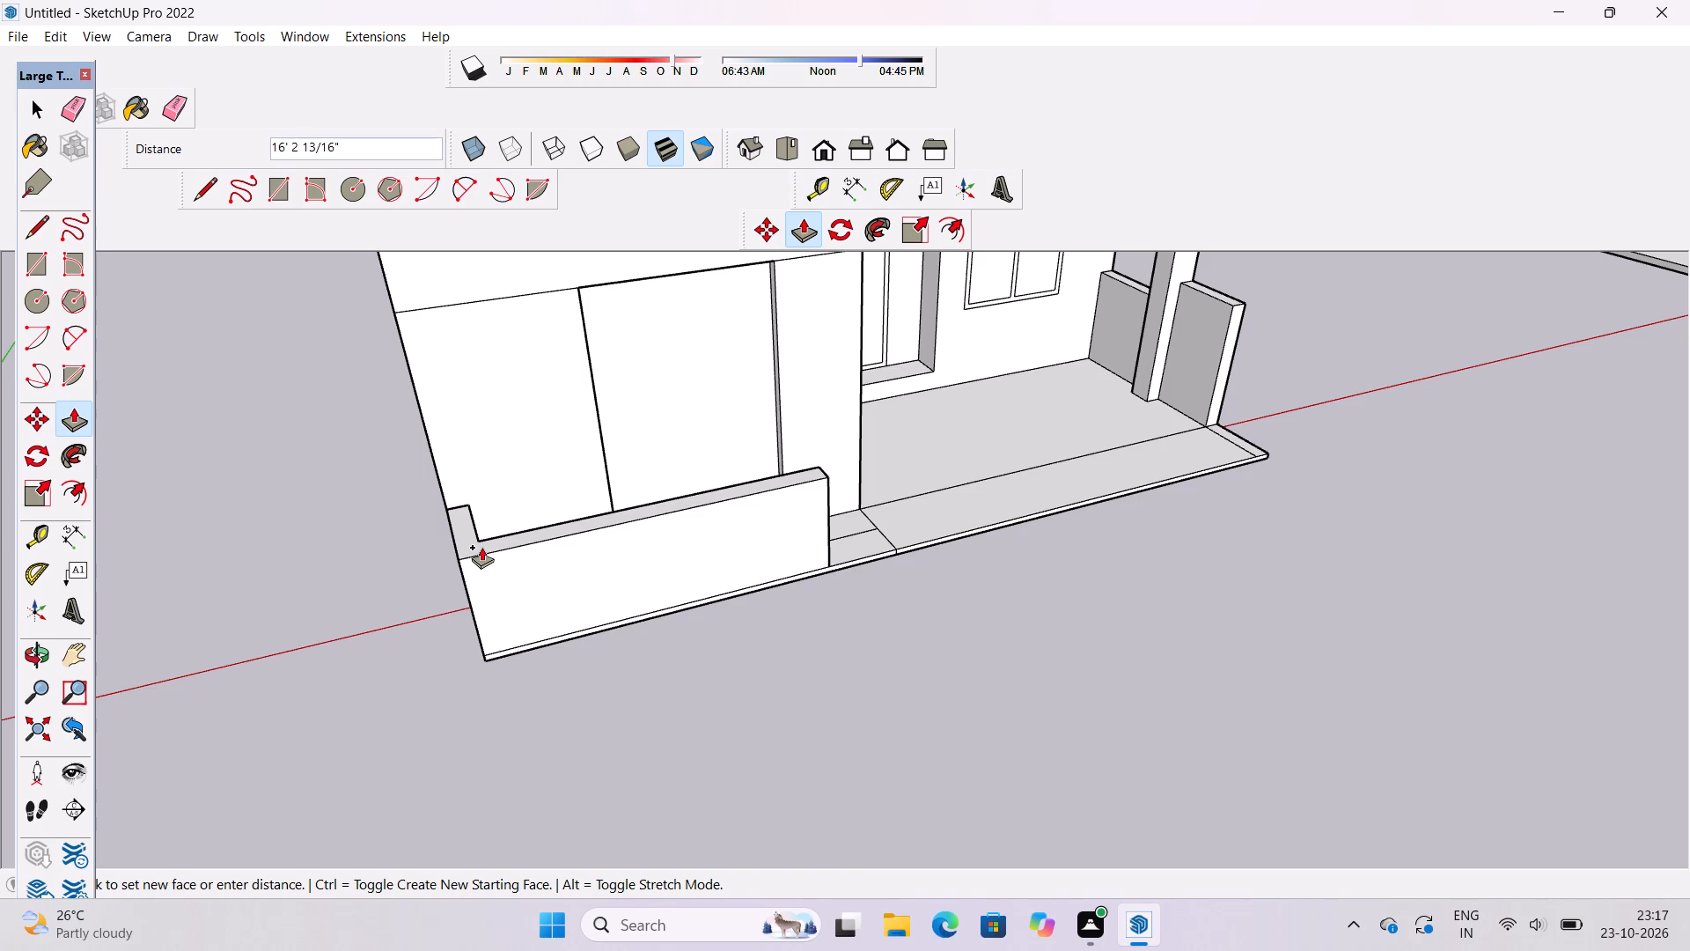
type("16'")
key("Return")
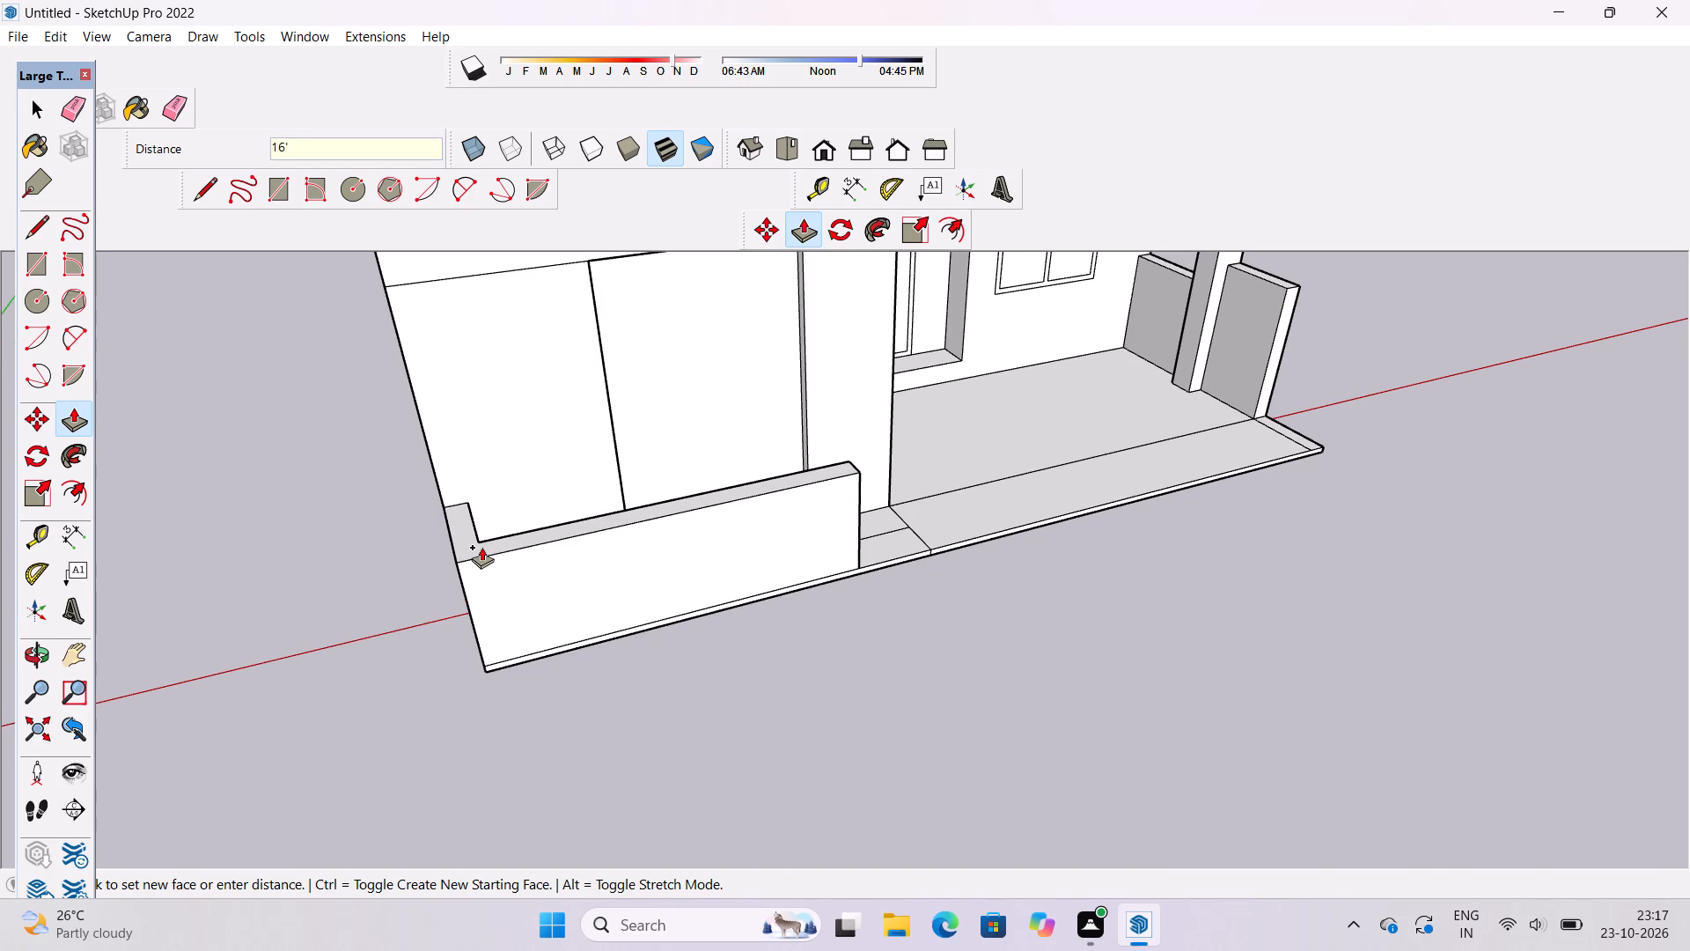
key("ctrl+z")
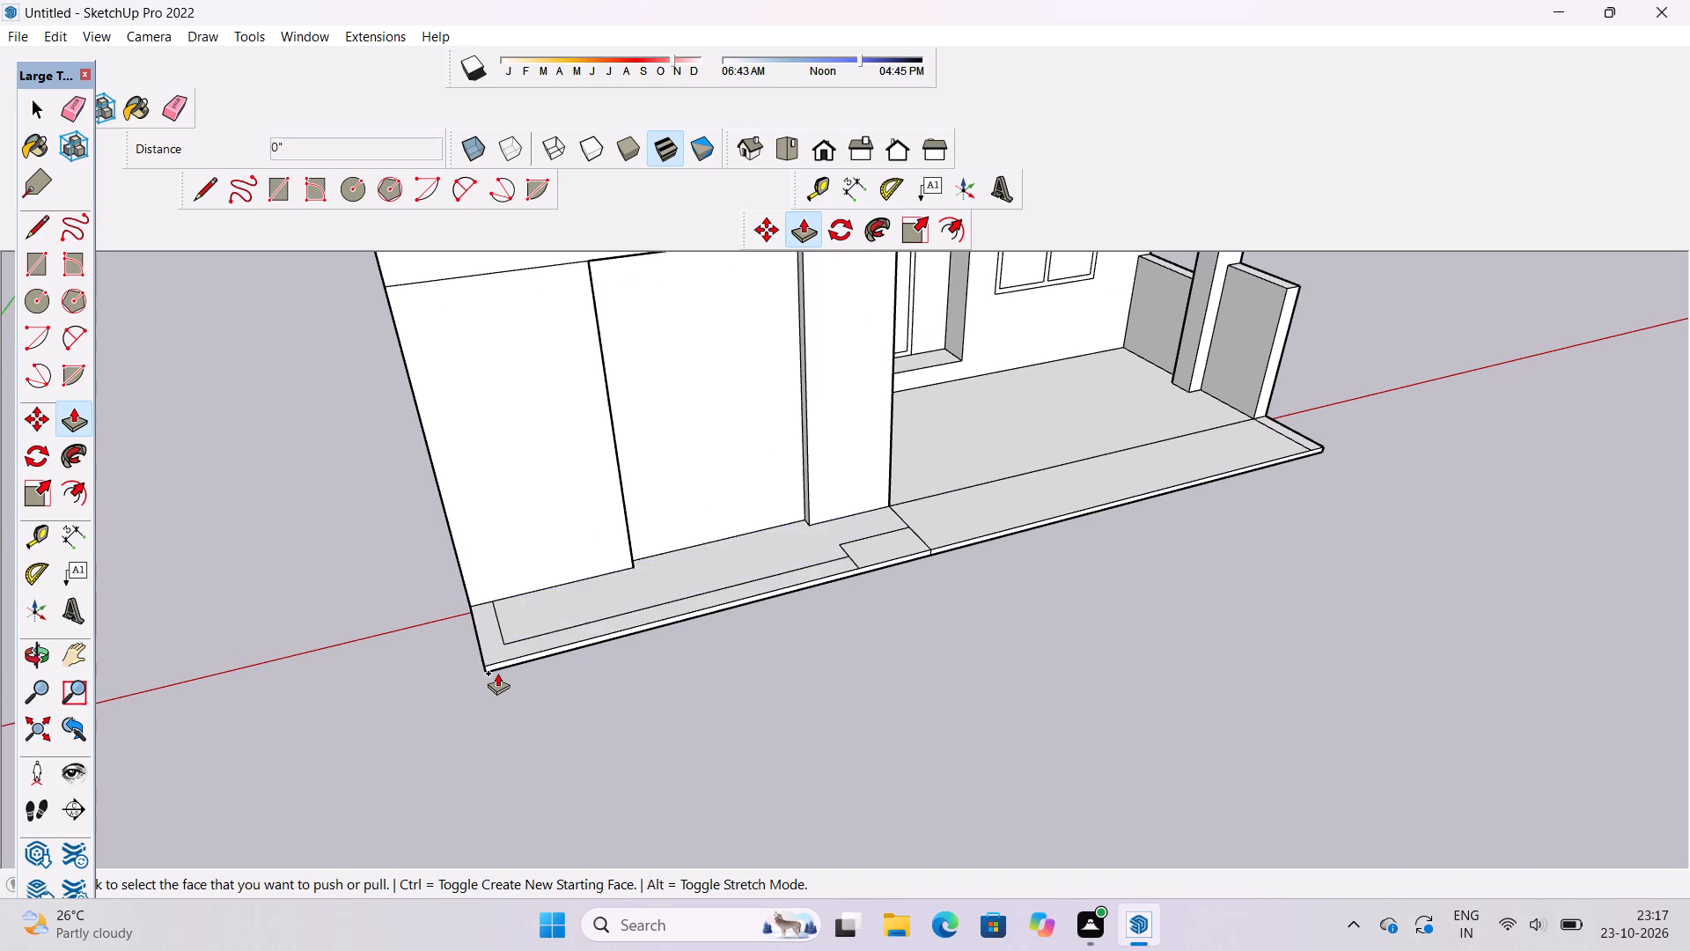
Push/Pull the L-shaped strip up 18' to form the low boundary wall in front of the tower.
scroll(497, 675, "up", 6)
left_click(492, 638)
scroll(492, 637, "down", 8)
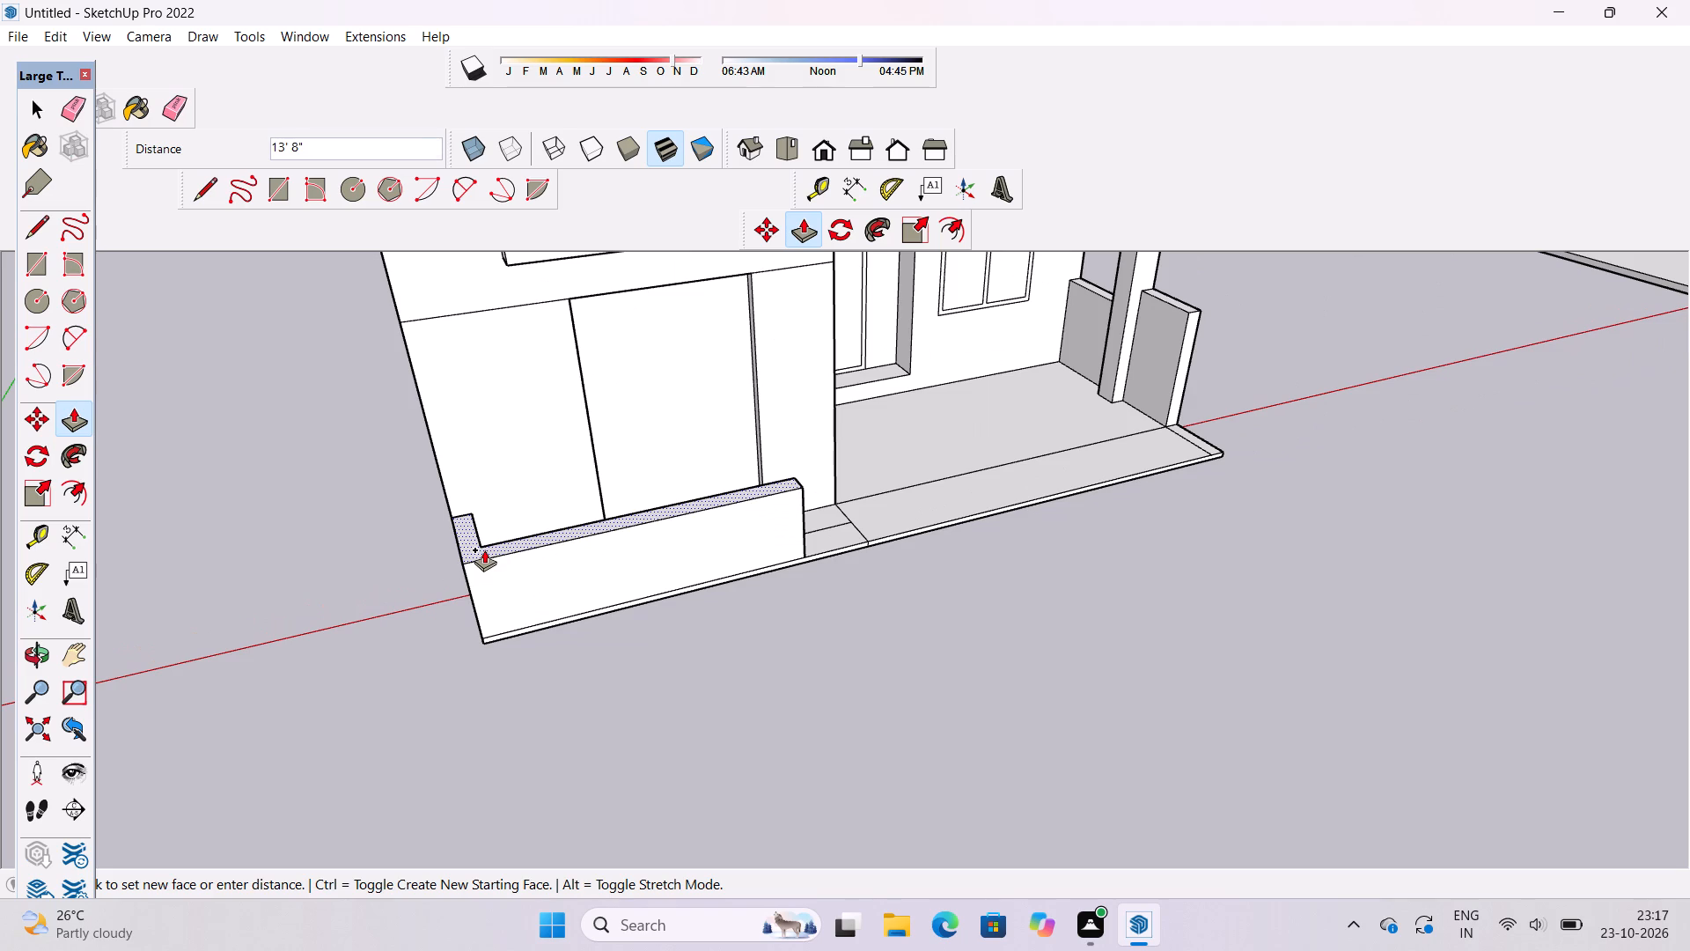
type("18'")
key("Return")
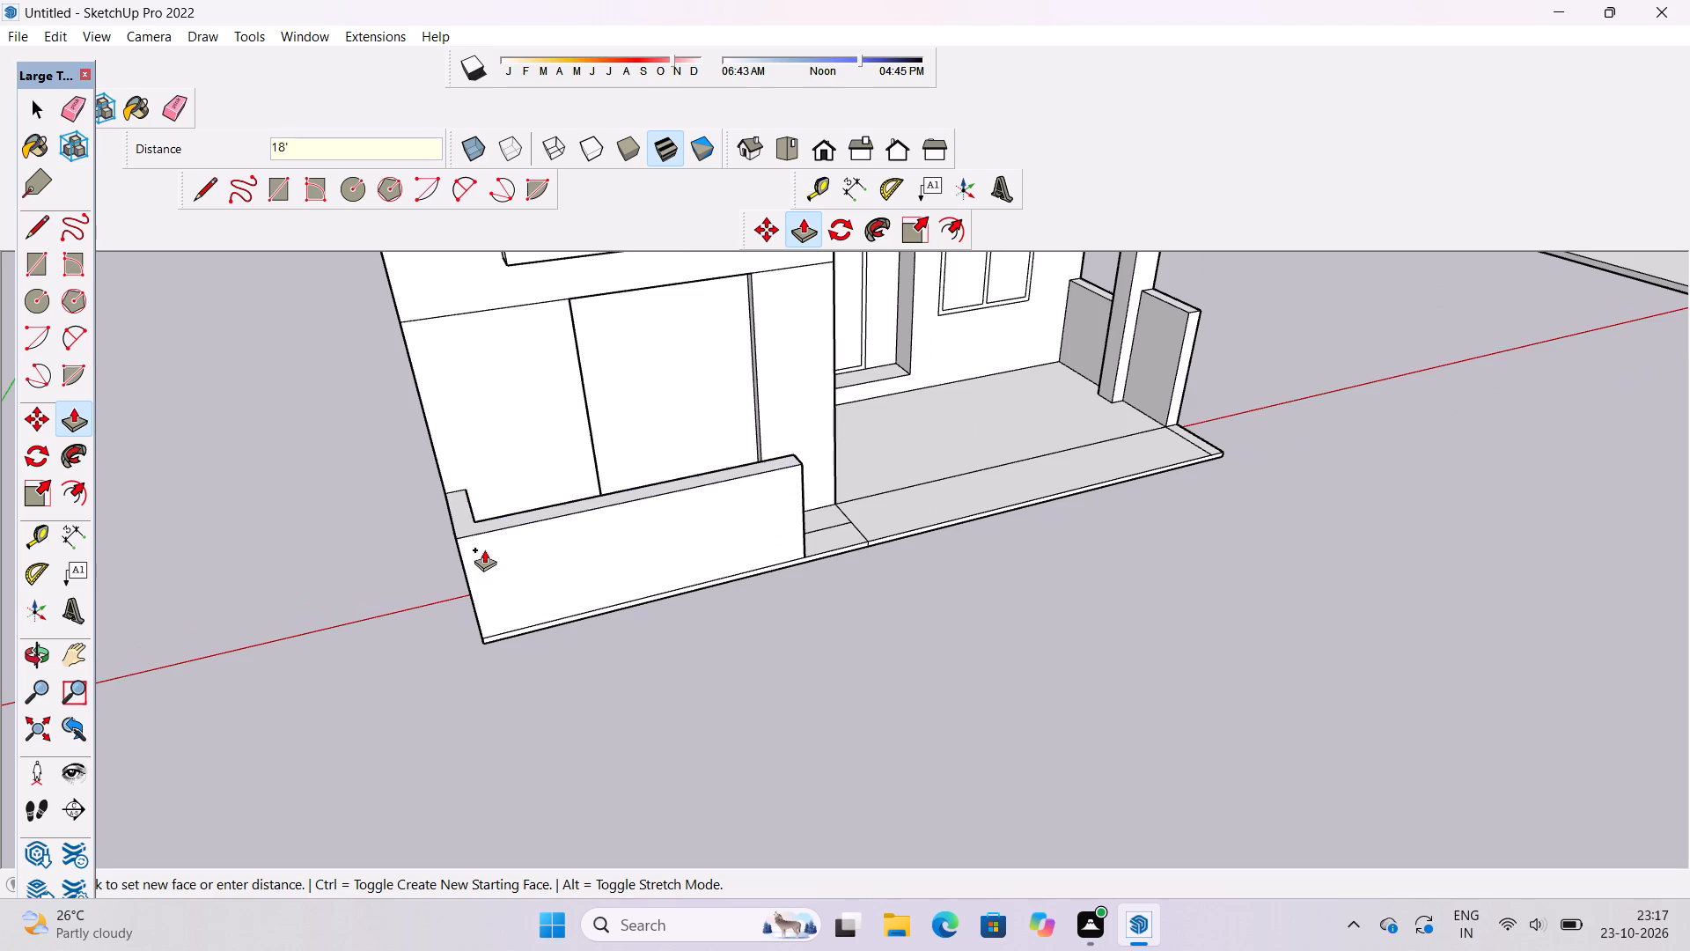
Push/Pull the small rectangle at the boundary wall's porch end up 19' into a rectangular block.
key("o")
left_click_drag(659, 594, 510, 589)
scroll(730, 551, "up", 3)
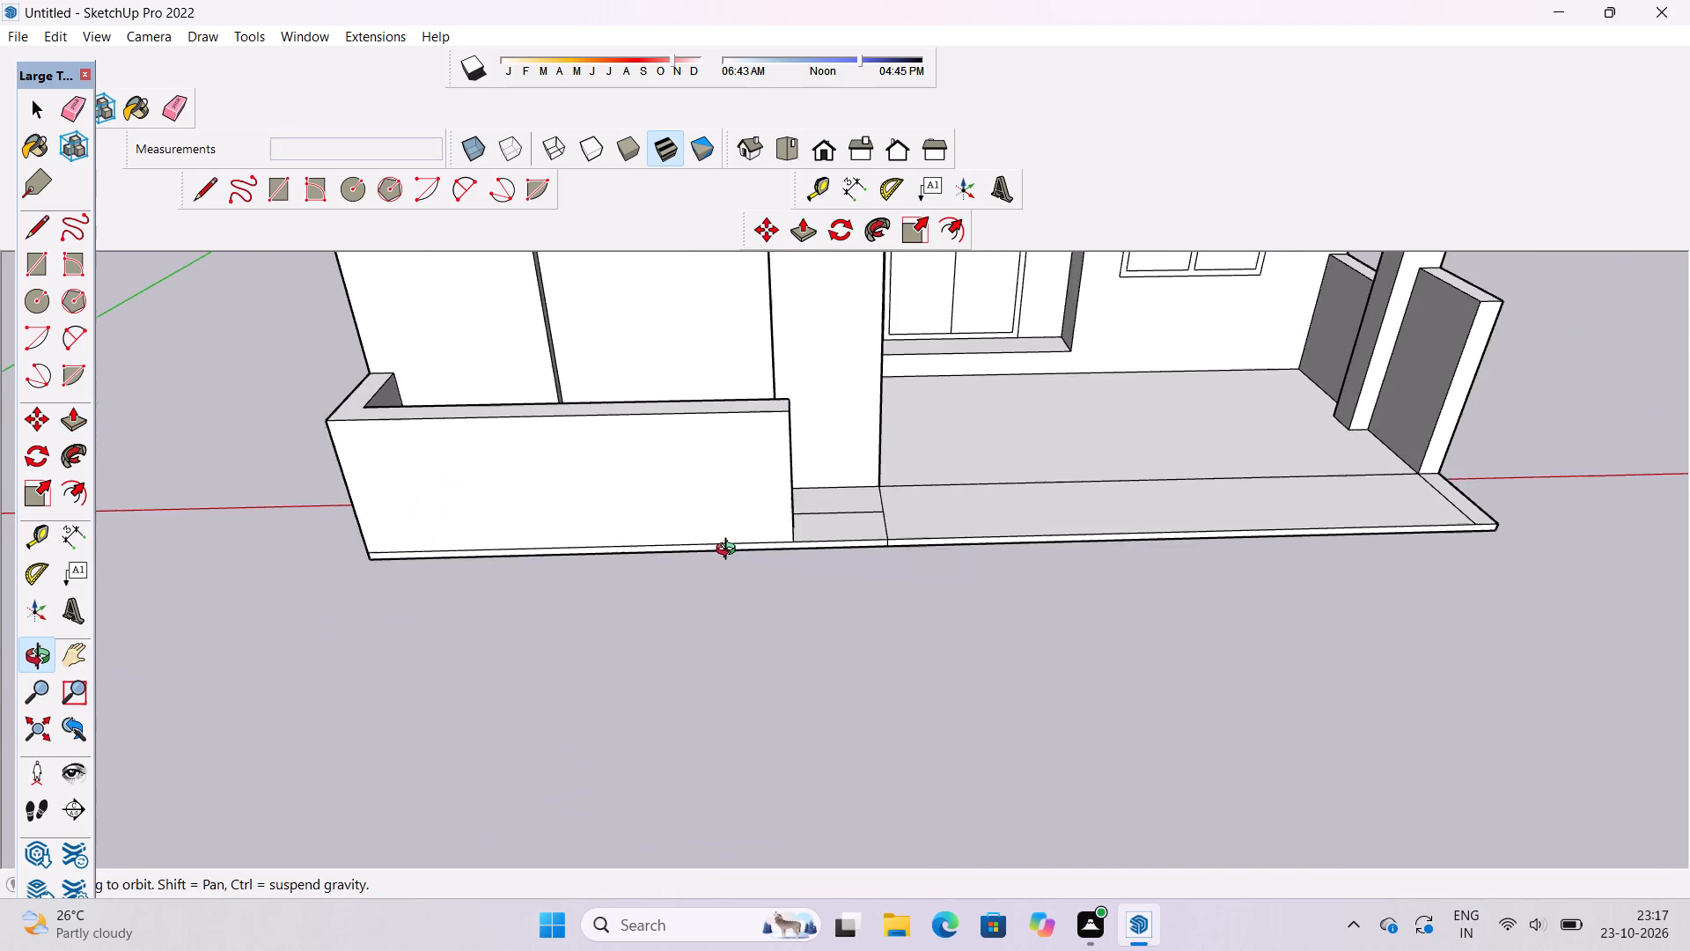
left_click_drag(732, 551, 667, 567, "shift")
left_click_drag(753, 562, 551, 583, "shift")
left_click_drag(548, 583, 565, 636)
scroll(477, 601, "up", 4)
left_click_drag(525, 604, 606, 659, "shift")
scroll(599, 633, "down", 3)
left_click_drag(589, 654, 577, 605)
left_click_drag(584, 604, 686, 660, "shift")
left_click_drag(687, 663, 676, 610)
scroll(676, 601, "down", 6)
left_click_drag(678, 602, 687, 628, "shift")
left_click_drag(685, 627, 682, 601)
key("p")
scroll(719, 619, "up", 9)
left_click(754, 678)
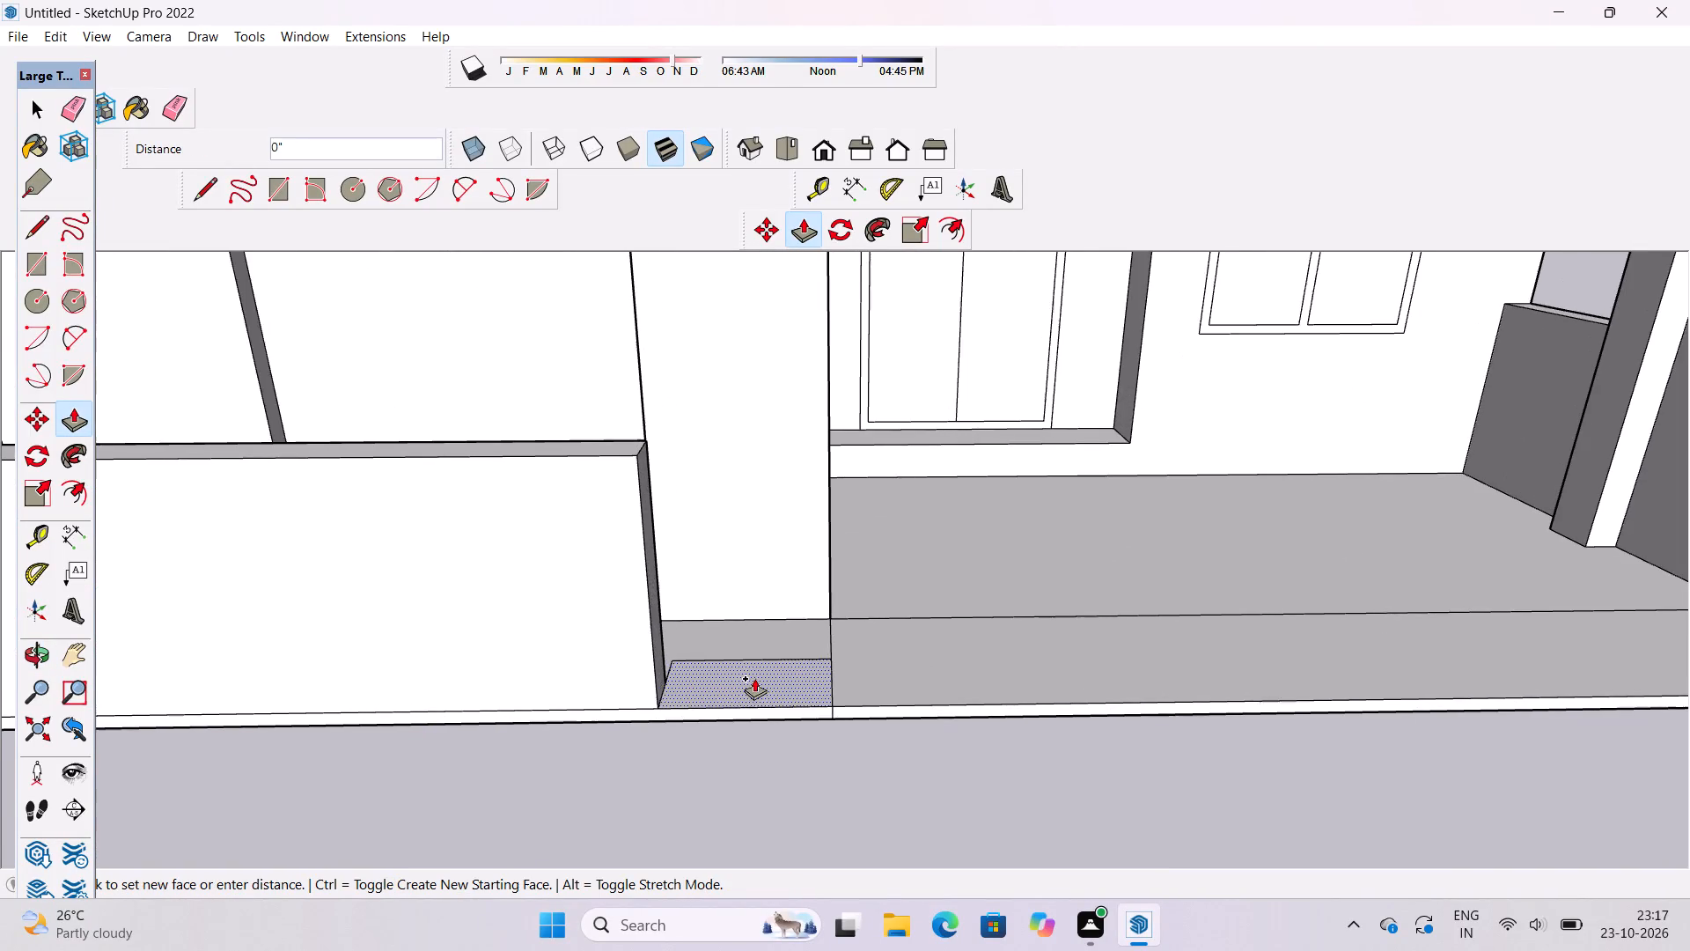
scroll(746, 655, "down", 12)
scroll(726, 575, "up", 3)
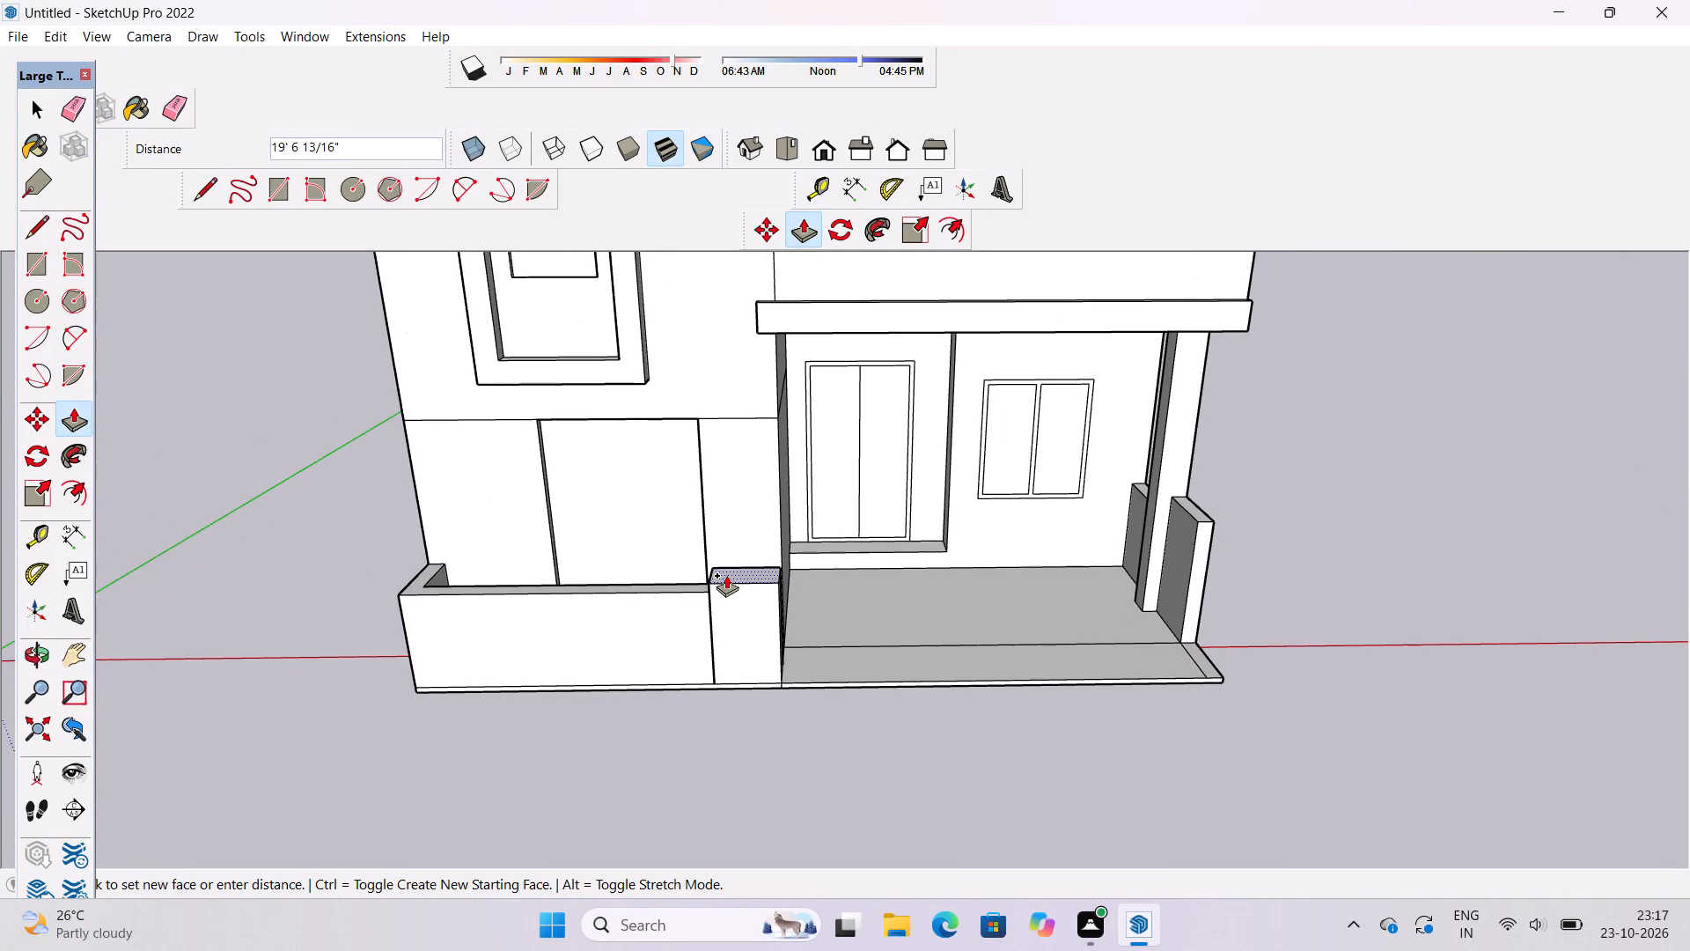
type("19'")
key("Return")
Place a guide line on the block's front face, 1' below its top edge.
key("o")
scroll(689, 629, "up", 2)
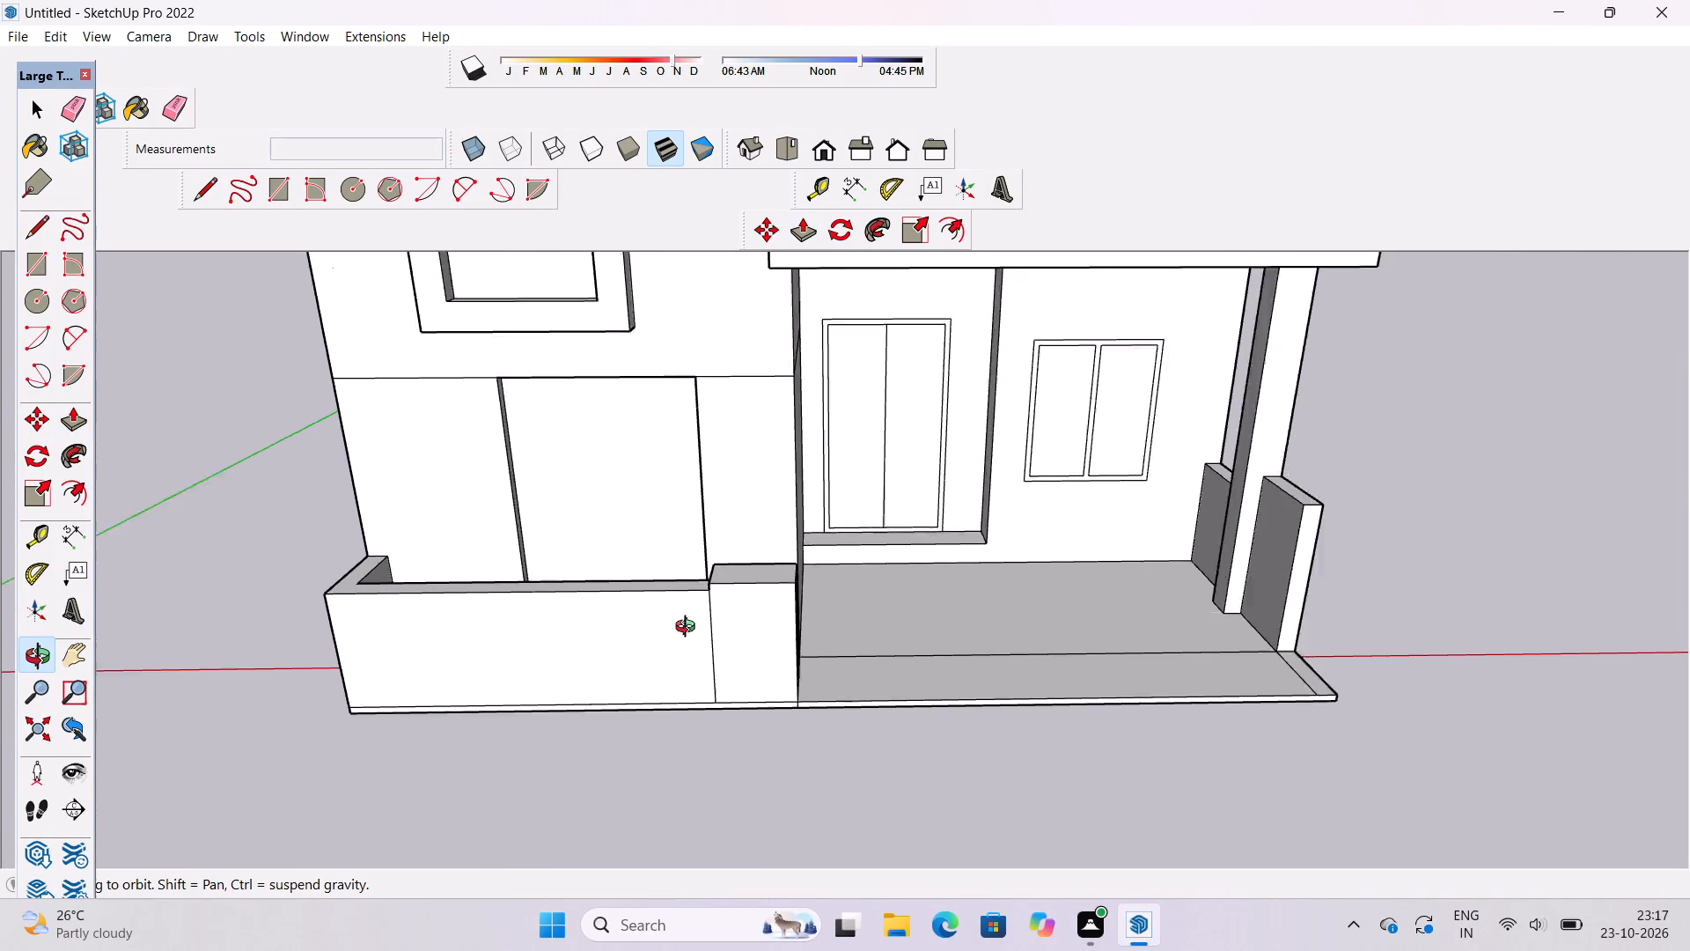
scroll(689, 629, "up", 6)
left_click_drag(819, 576, 731, 594)
key("t")
scroll(689, 584, "up", 5)
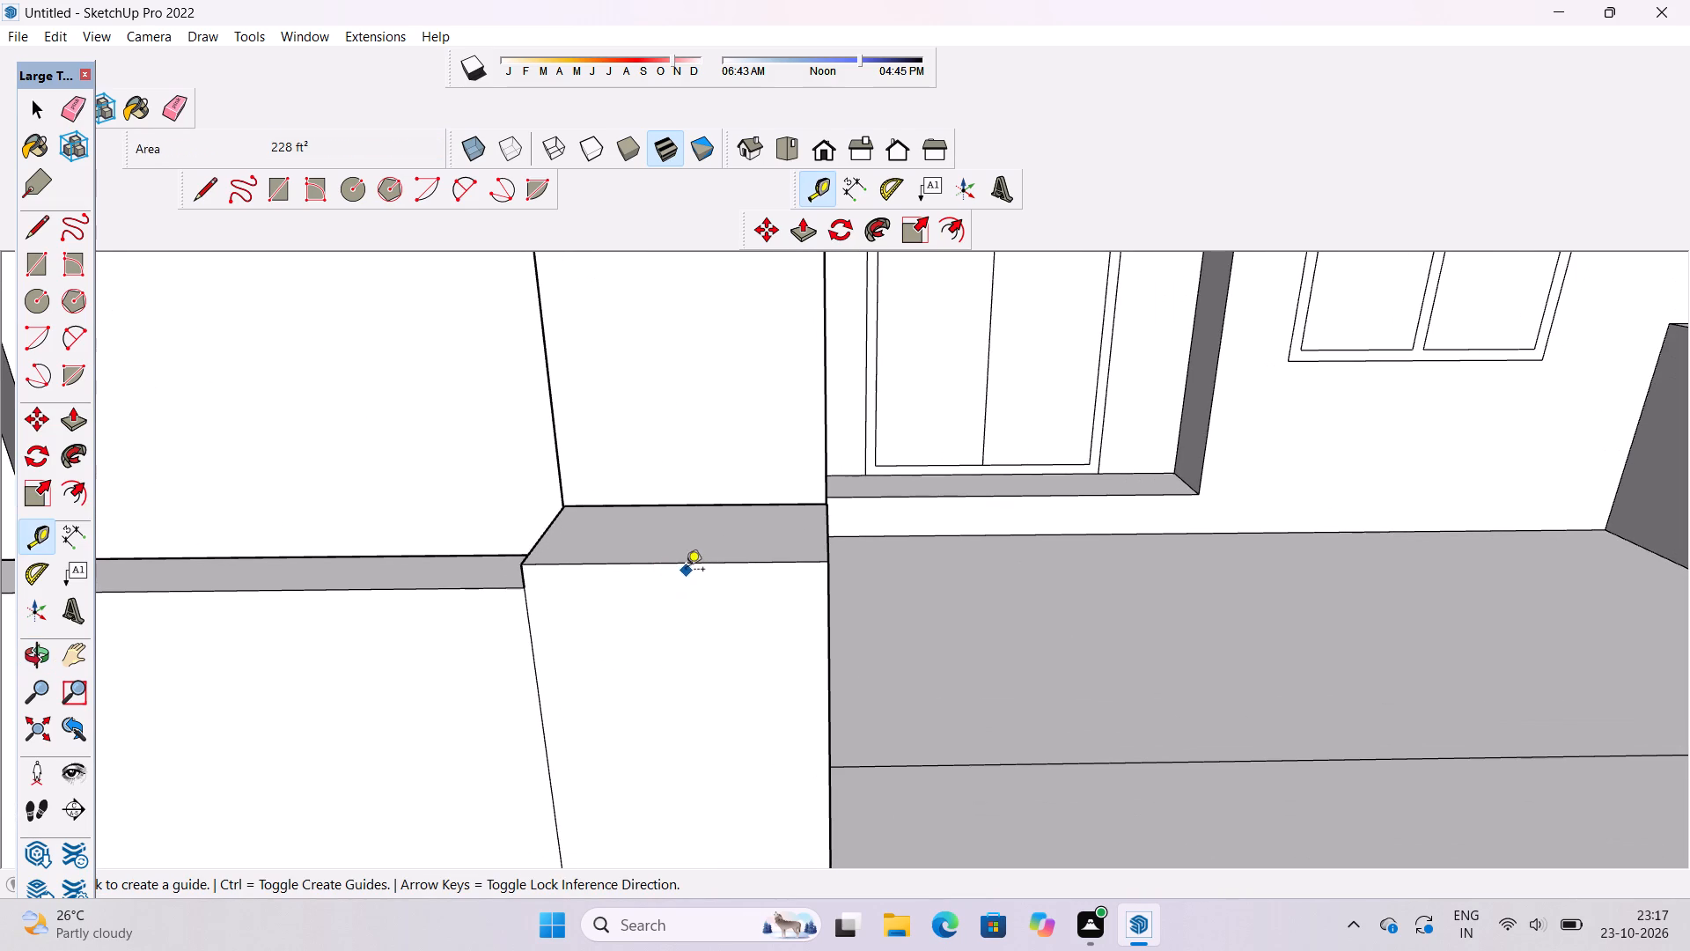
left_click(673, 564)
scroll(677, 590, "up", 2)
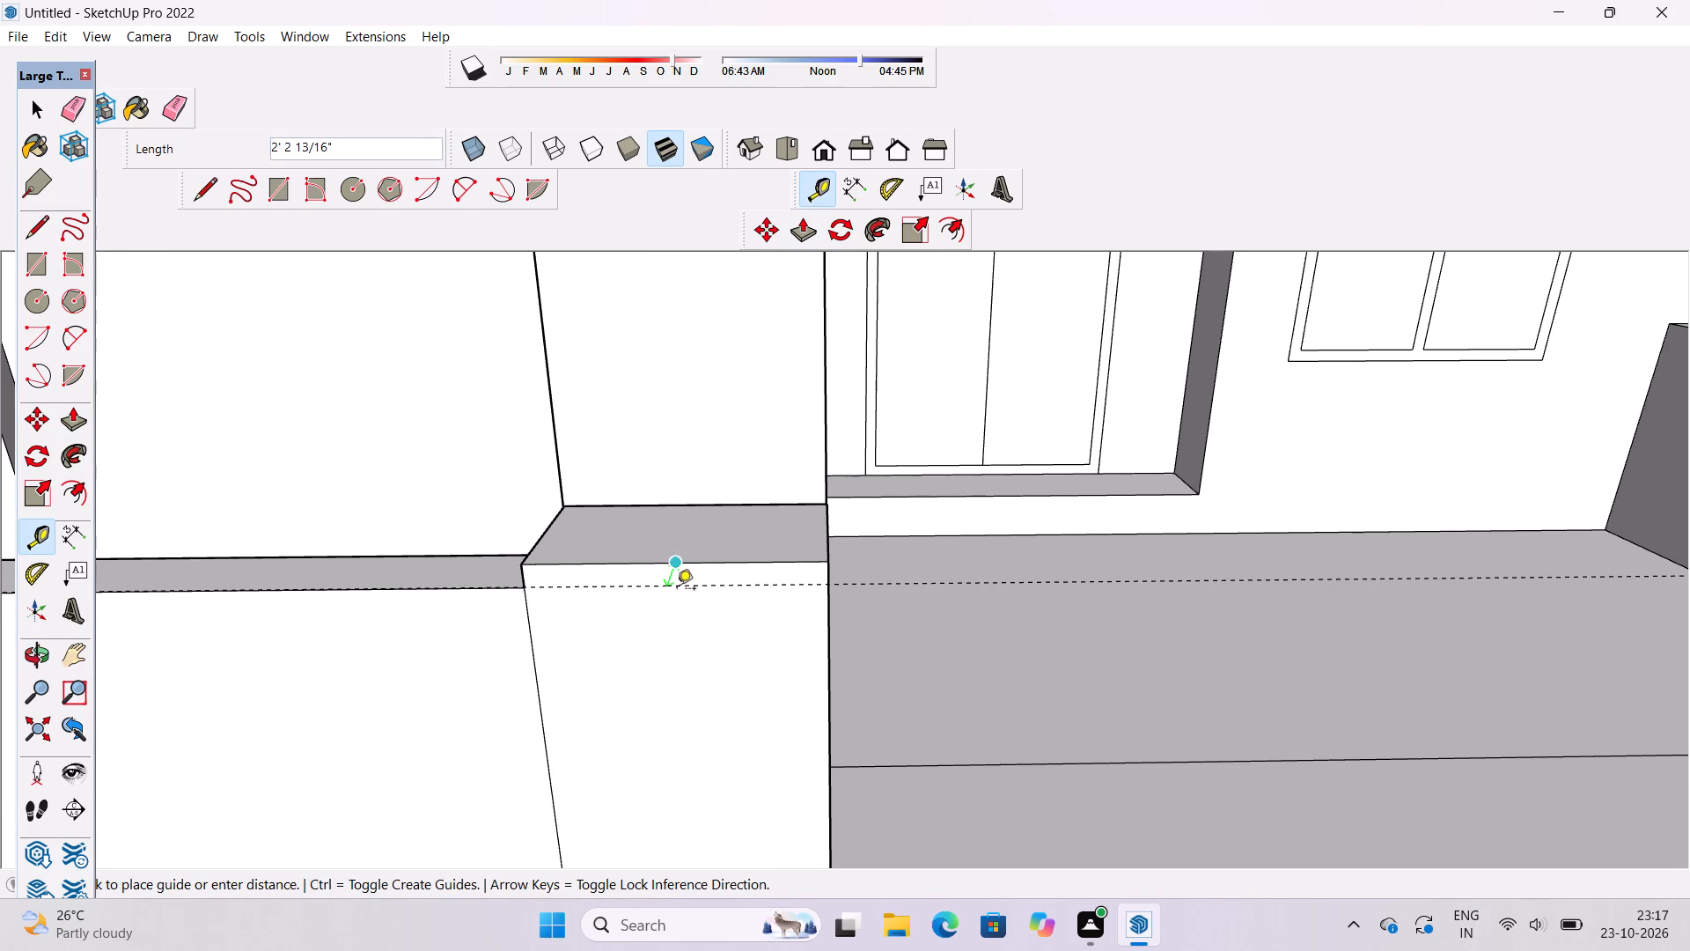
scroll(677, 590, "up", 2)
type("1'")
key("Return")
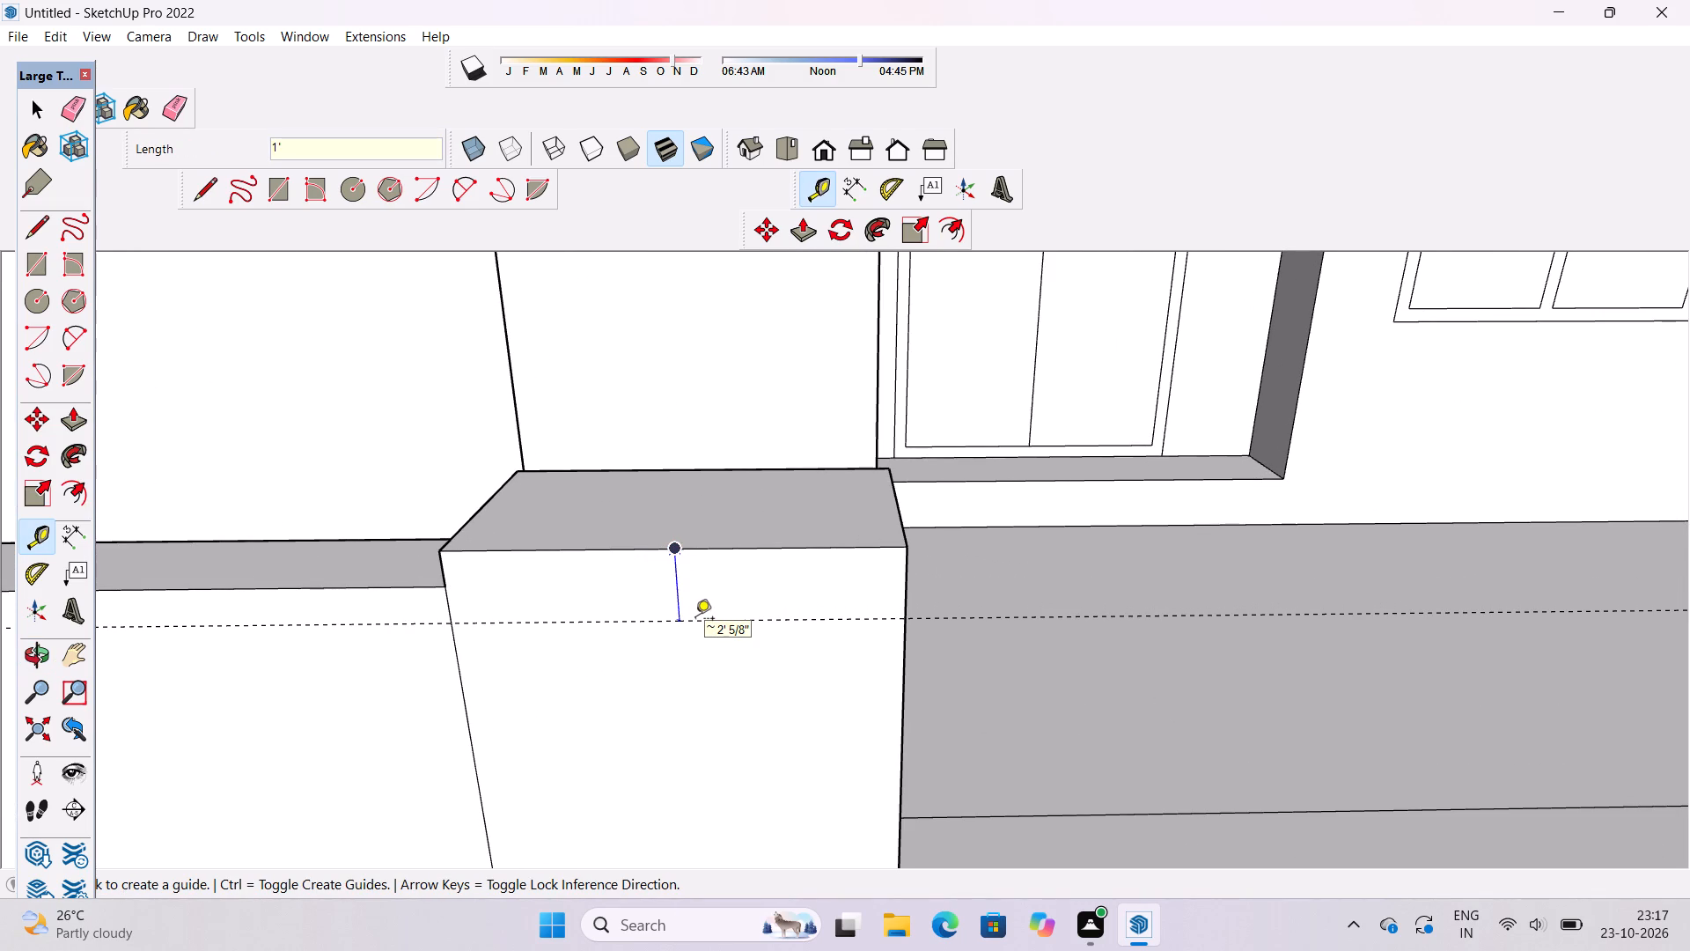
Place a guide line on the block's porch-side face, parallel to its top edge and meeting the front guide at the corner.
type("io")
left_click_drag(871, 640, 591, 654)
left_click_drag(656, 614, 705, 626, "shift")
left_click_drag(716, 626, 633, 634)
left_click_drag(633, 633, 687, 638, "shift")
key("t")
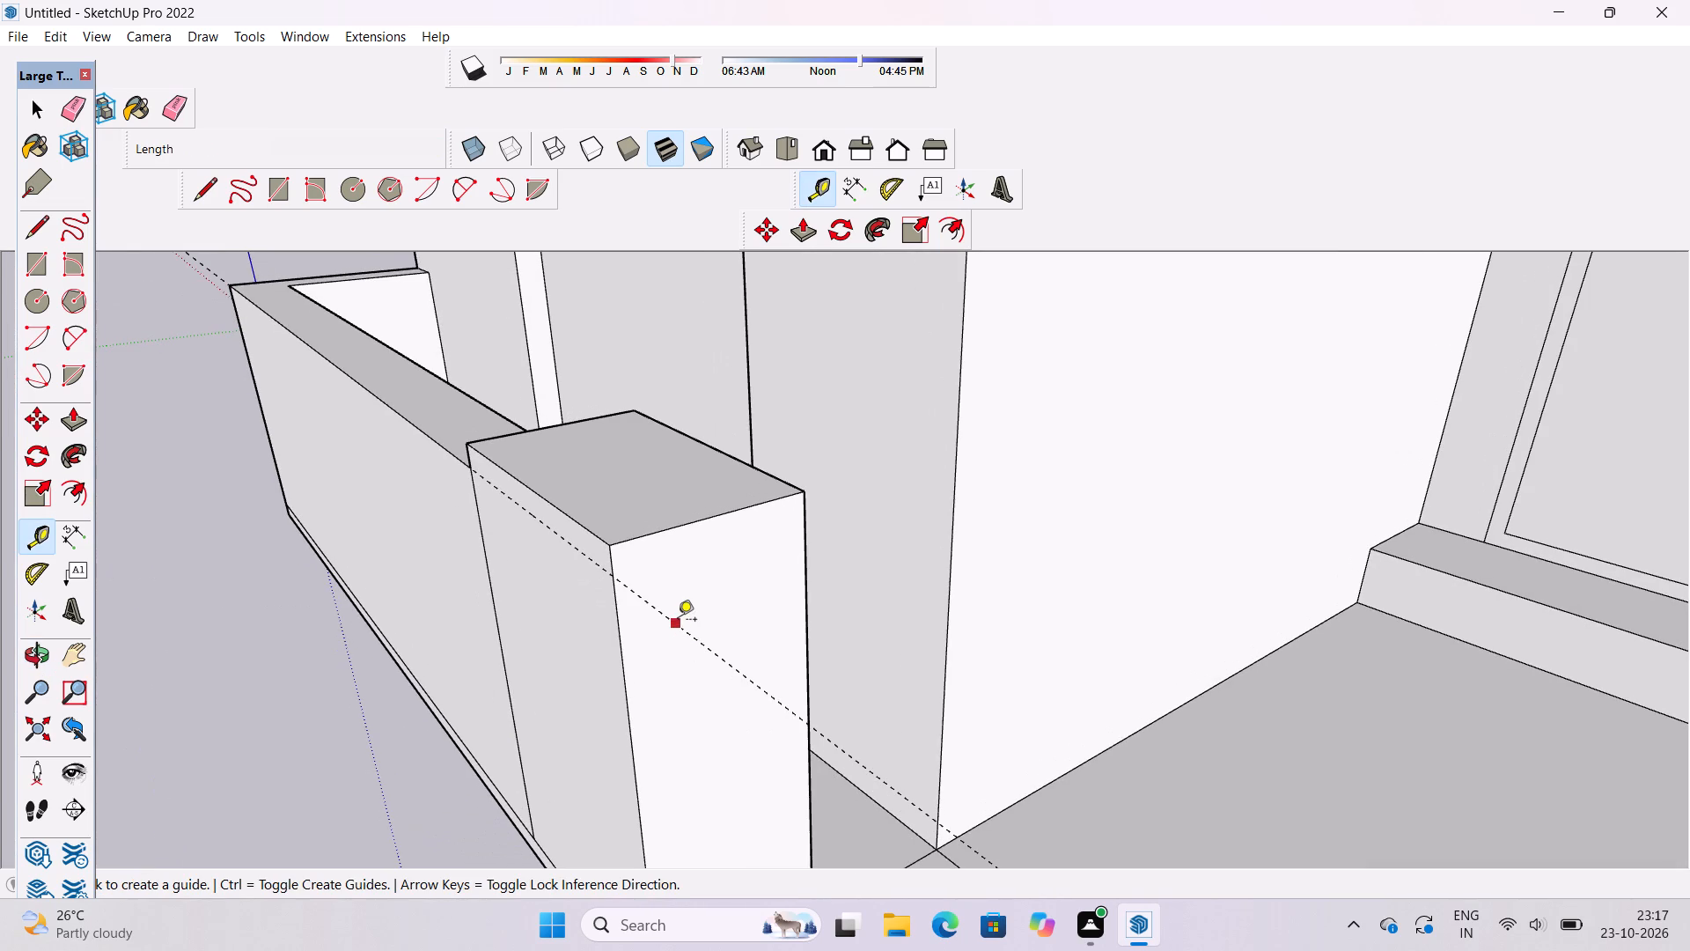
scroll(671, 593, "up", 4)
left_click(734, 483)
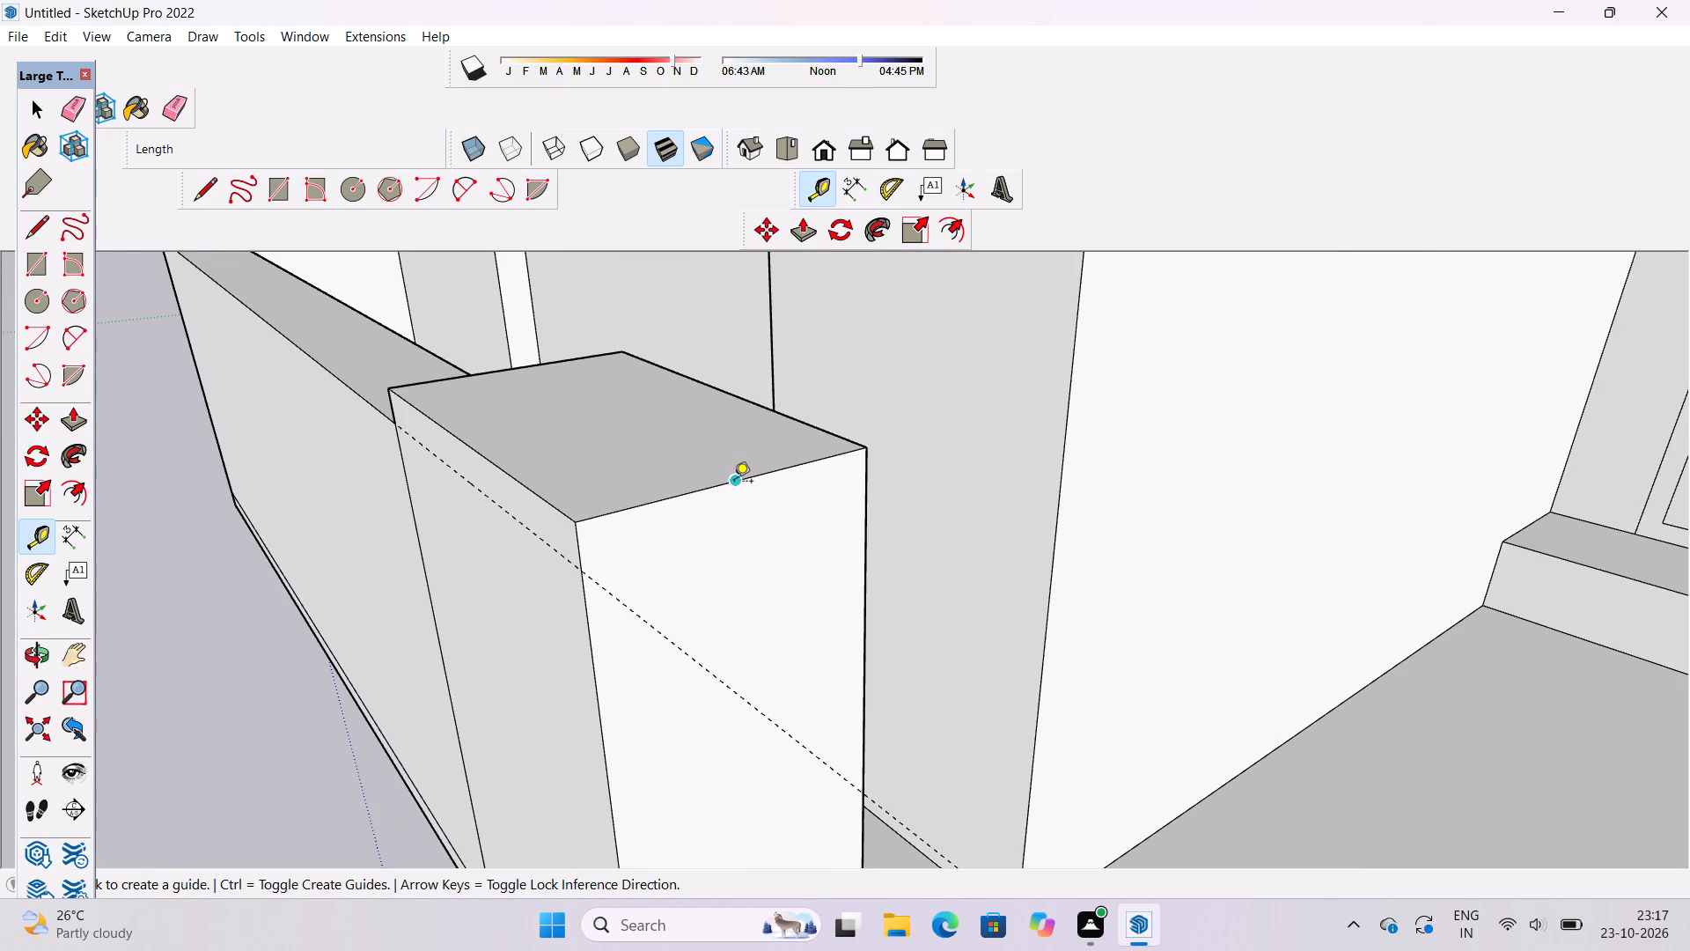
left_click(582, 570)
scroll(861, 554, "down", 6)
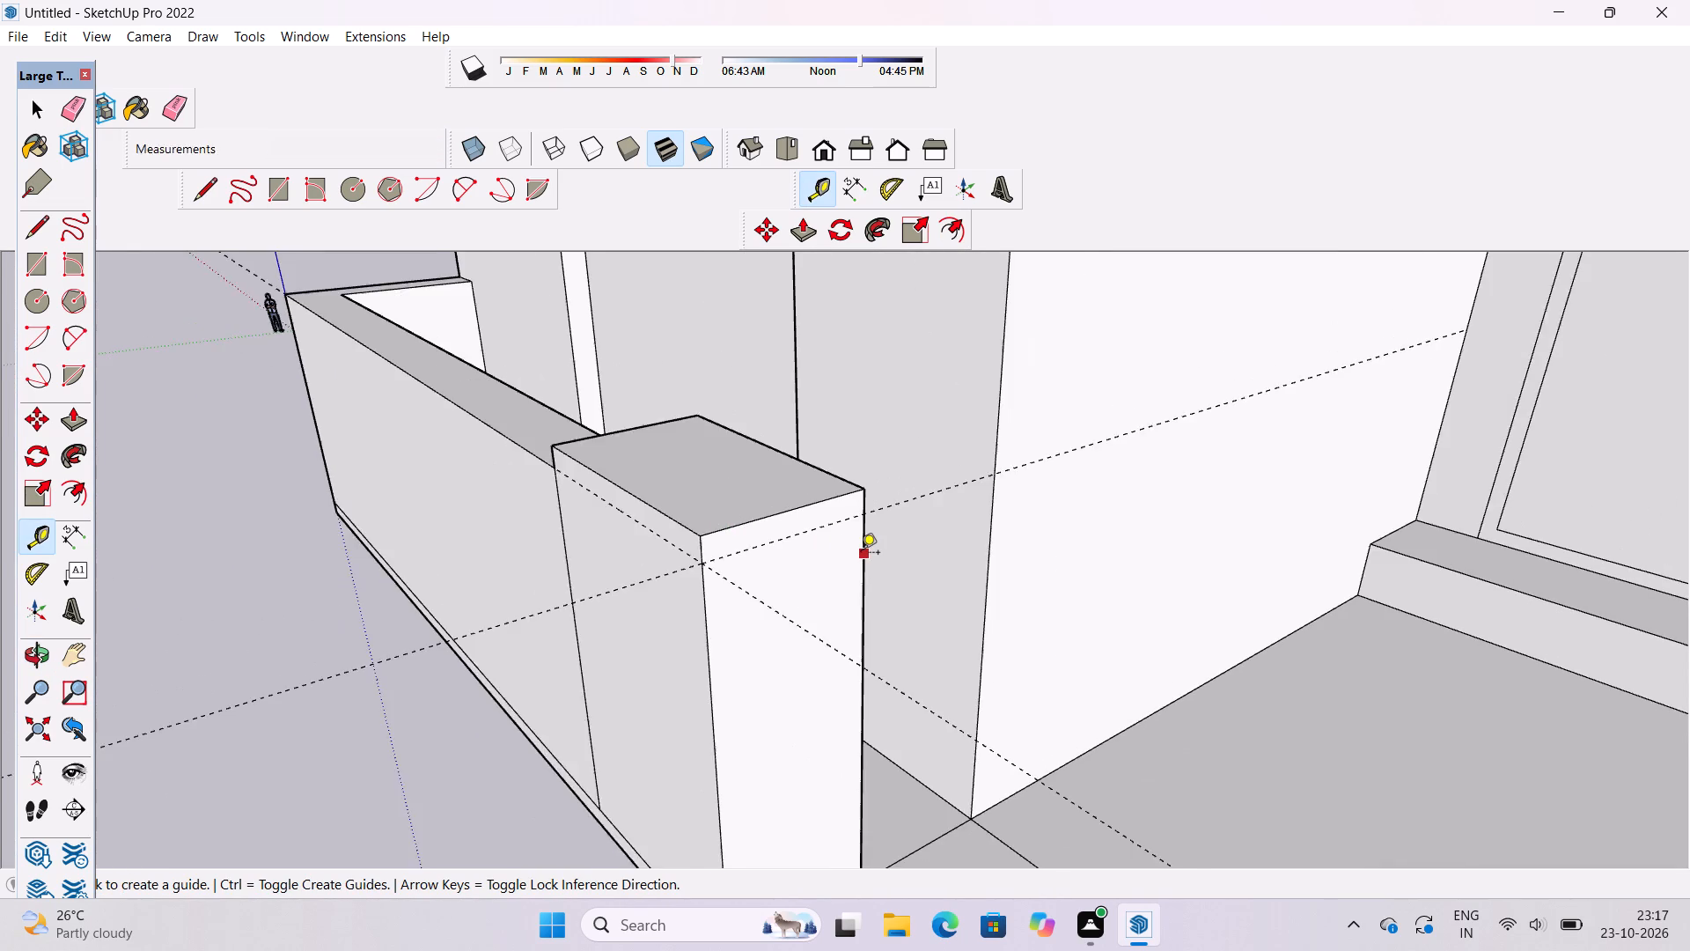
Erase the short vertical edge above the boundary wall on the block's wall-side face.
key("o")
left_click_drag(614, 548, 1341, 548)
left_click_drag(1107, 462, 1016, 551, "shift")
key("e")
scroll(1020, 505, "up", 10)
left_click(1037, 458)
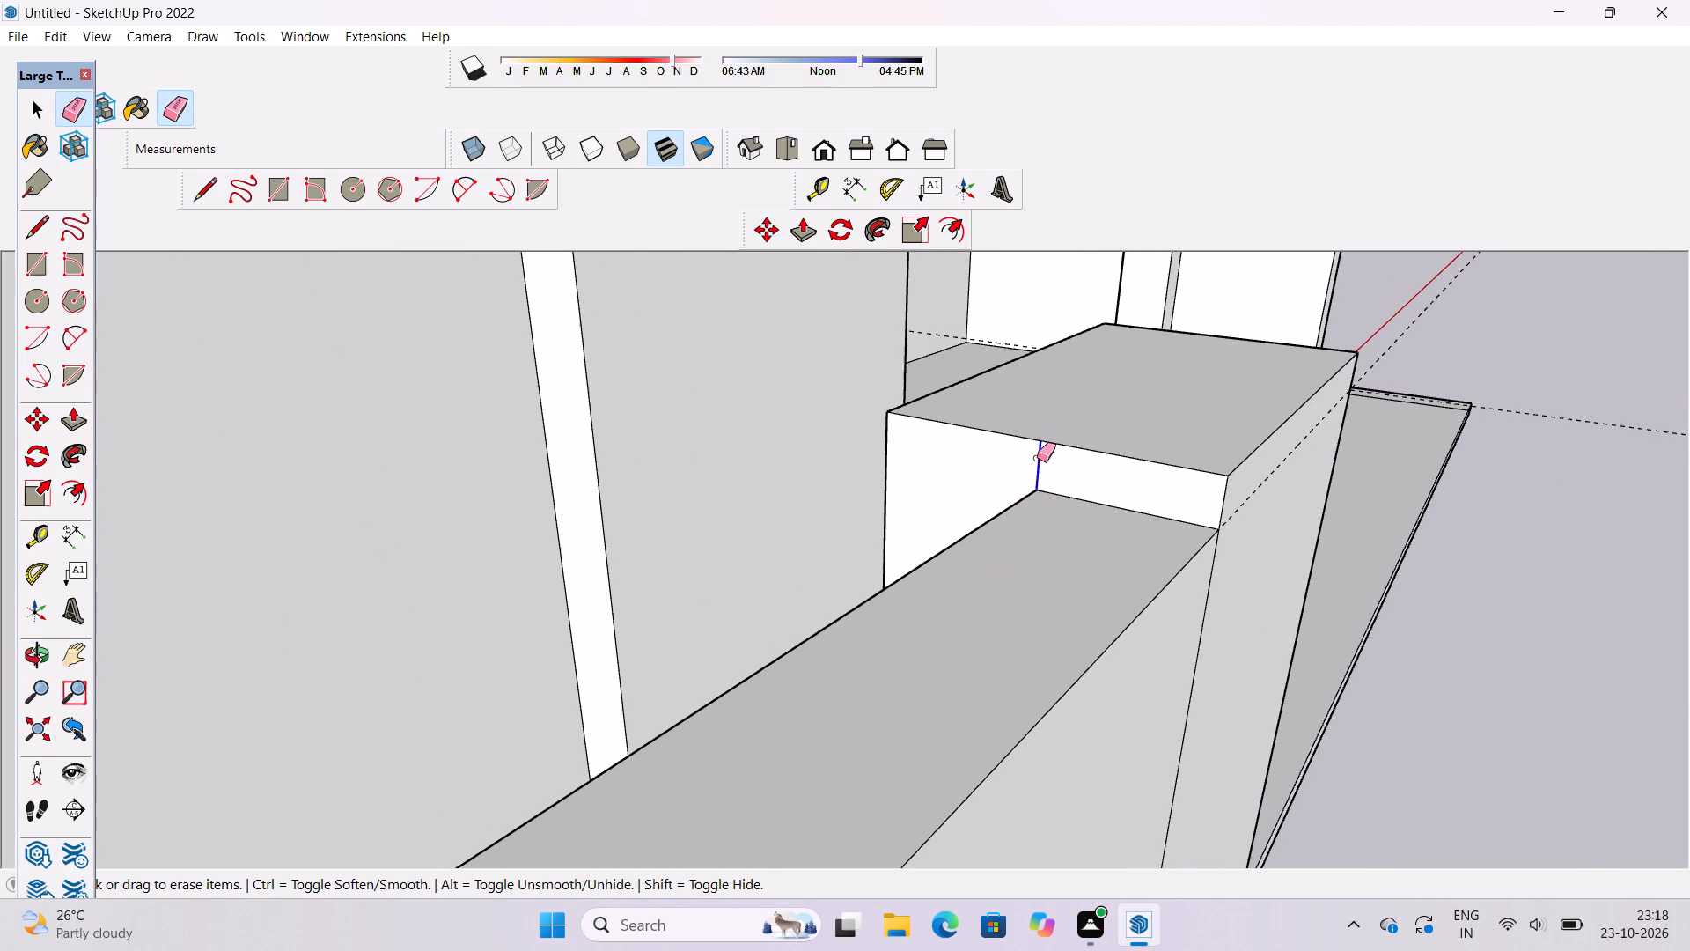
Place a guide line on the block's wall-side face, 1' below its top edge.
key("t")
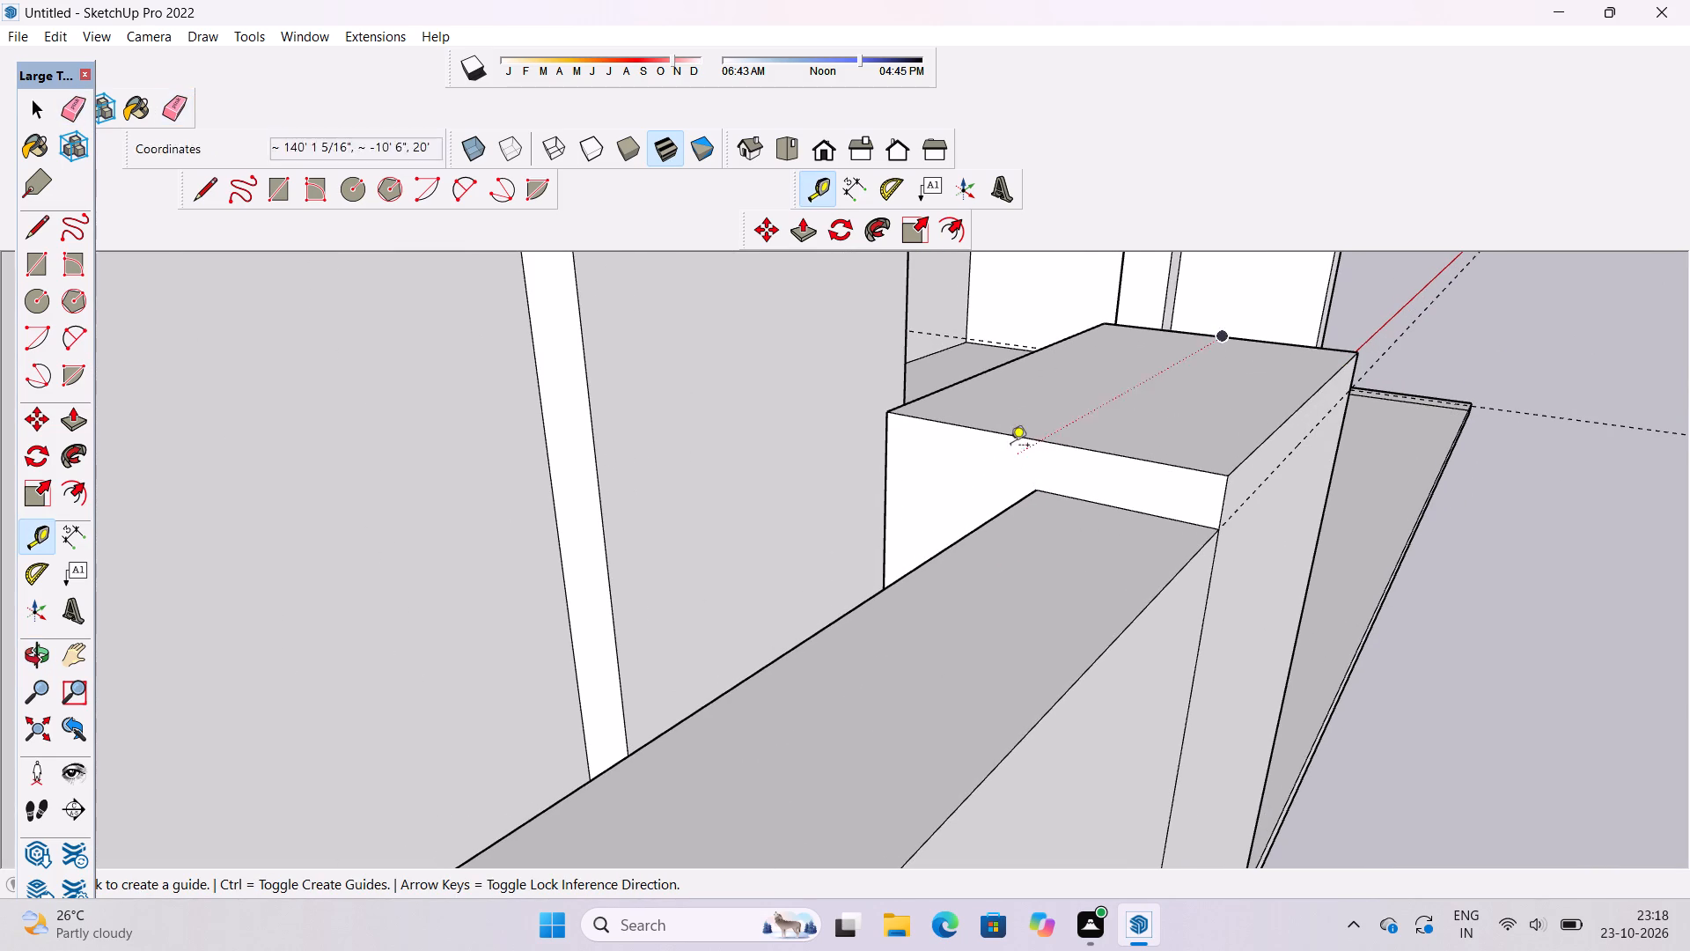
left_click(1042, 440)
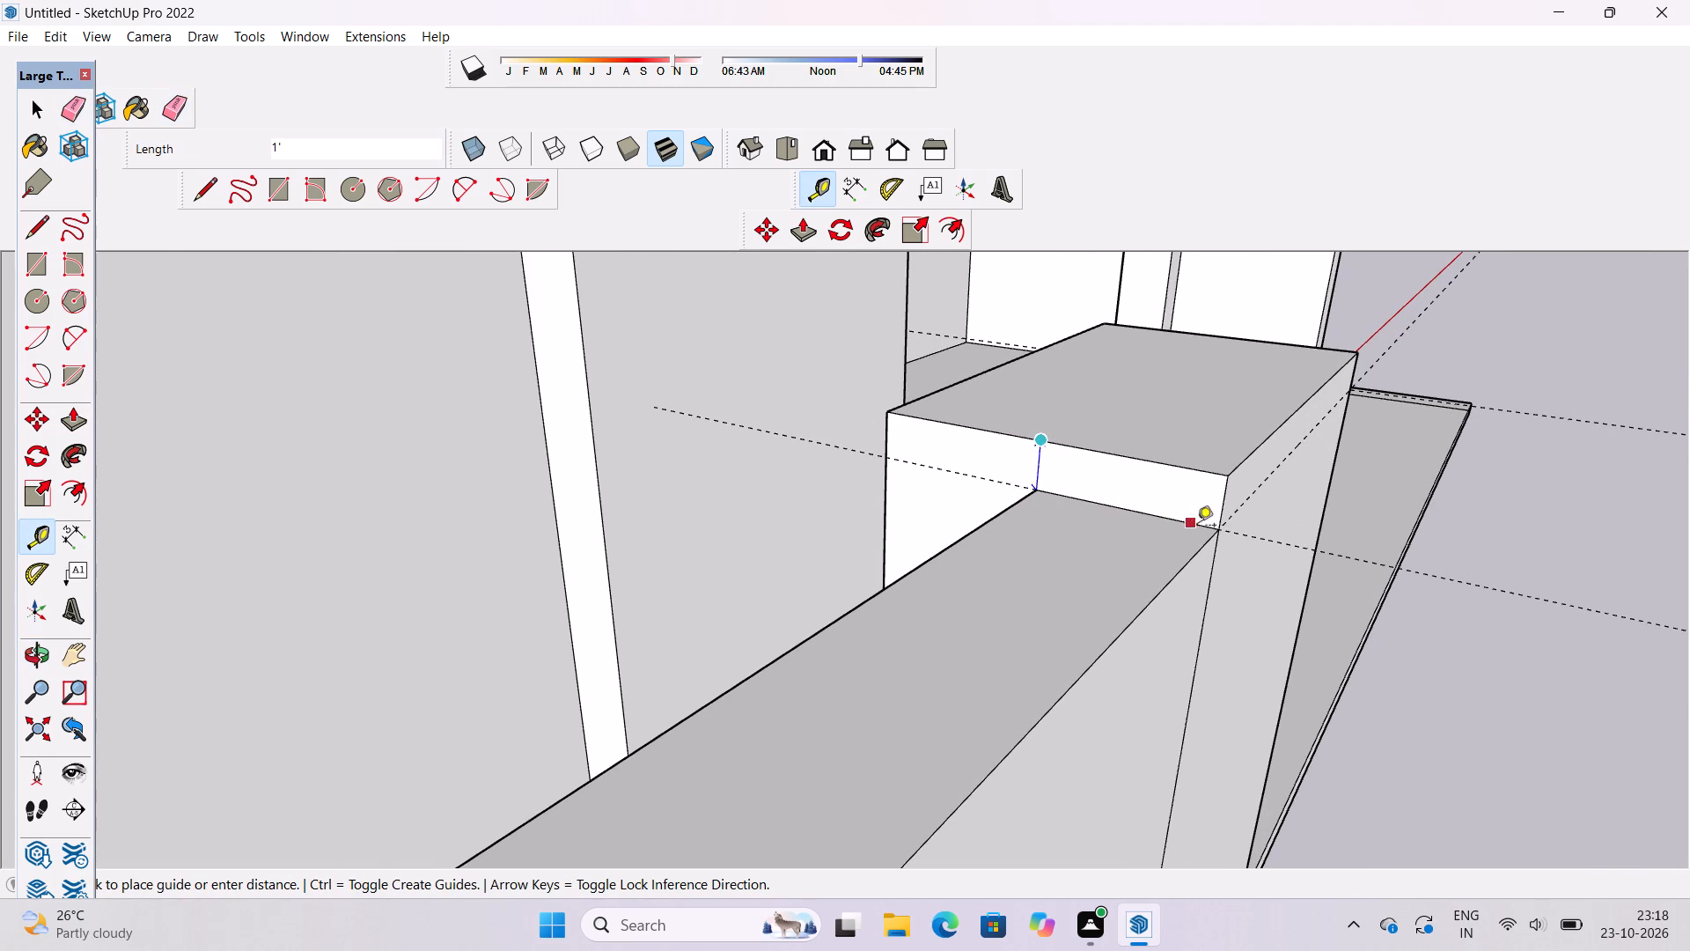
left_click(1218, 527)
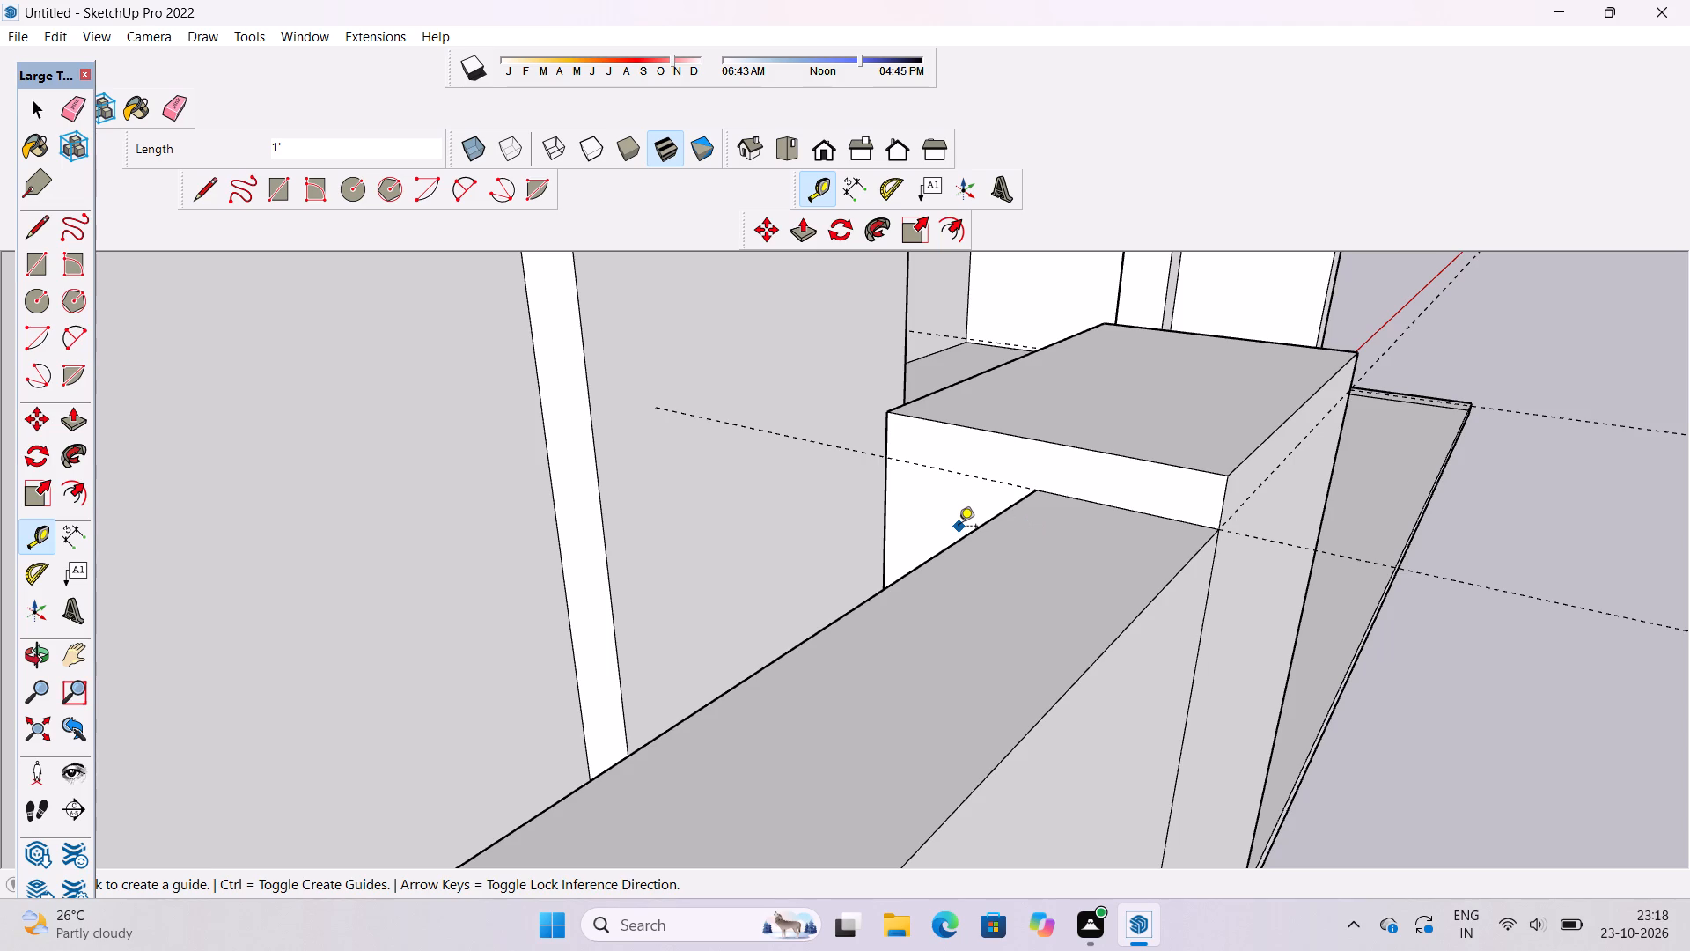
Draw a 7' line across the block's wall-side face along the guide, from its back edge to the front corner.
key("l")
scroll(864, 524, "up", 1)
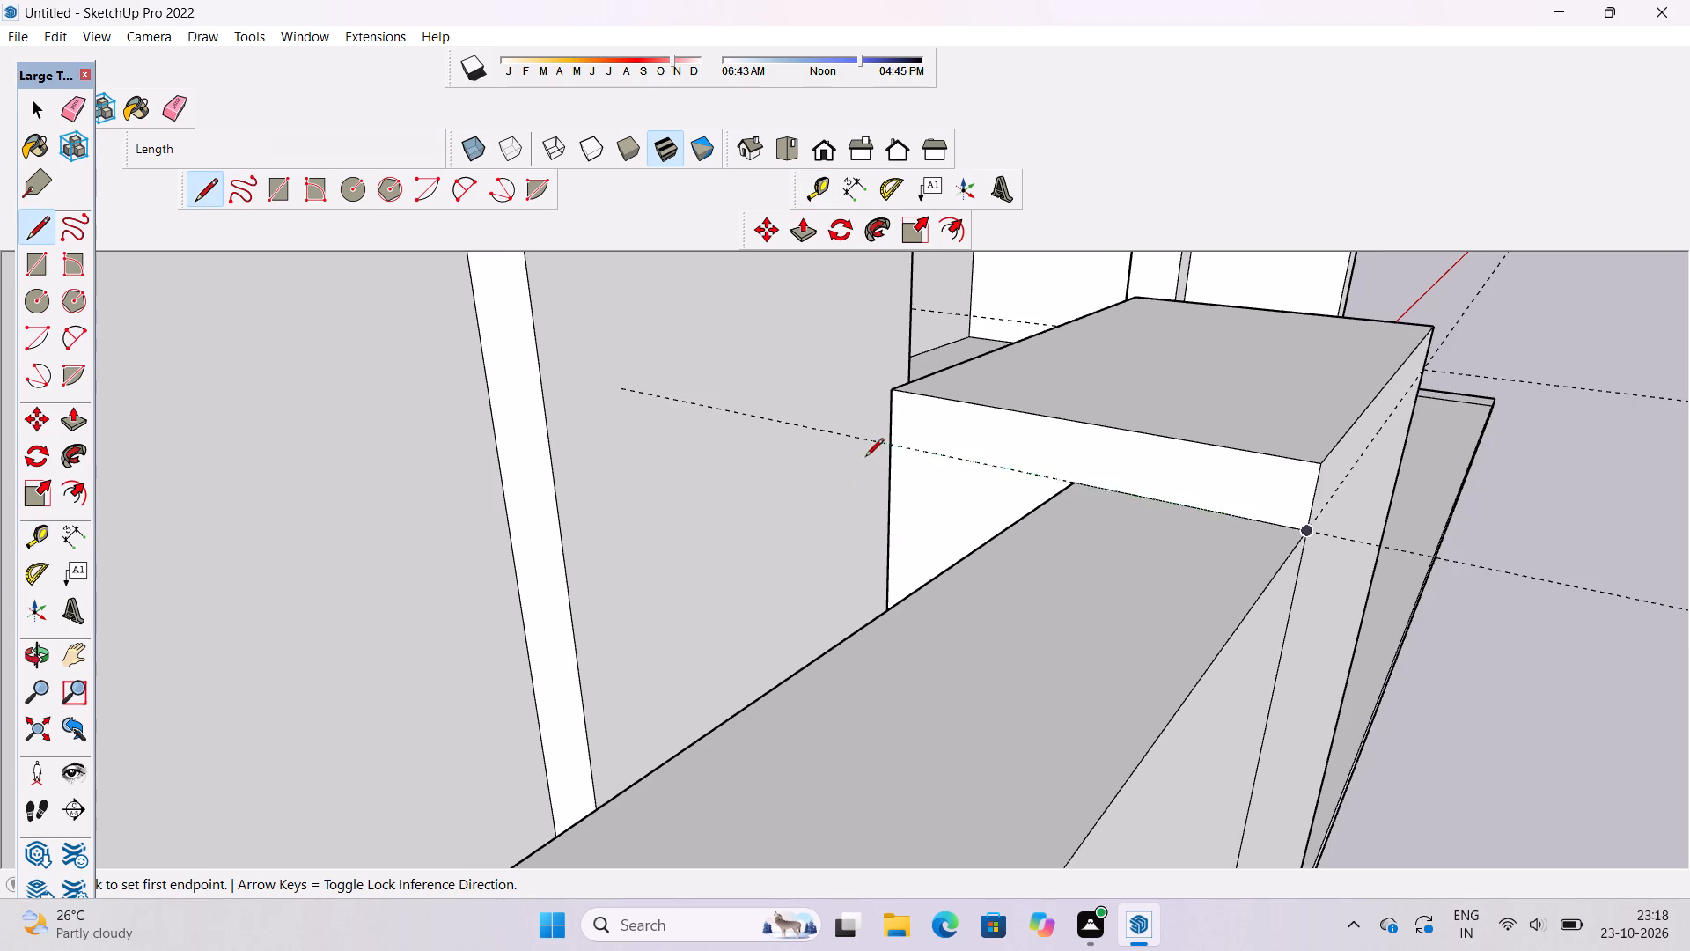
scroll(865, 458, "up", 3)
scroll(800, 421, "down", 5)
scroll(825, 438, "up", 5)
scroll(745, 436, "down", 4)
scroll(862, 446, "up", 2)
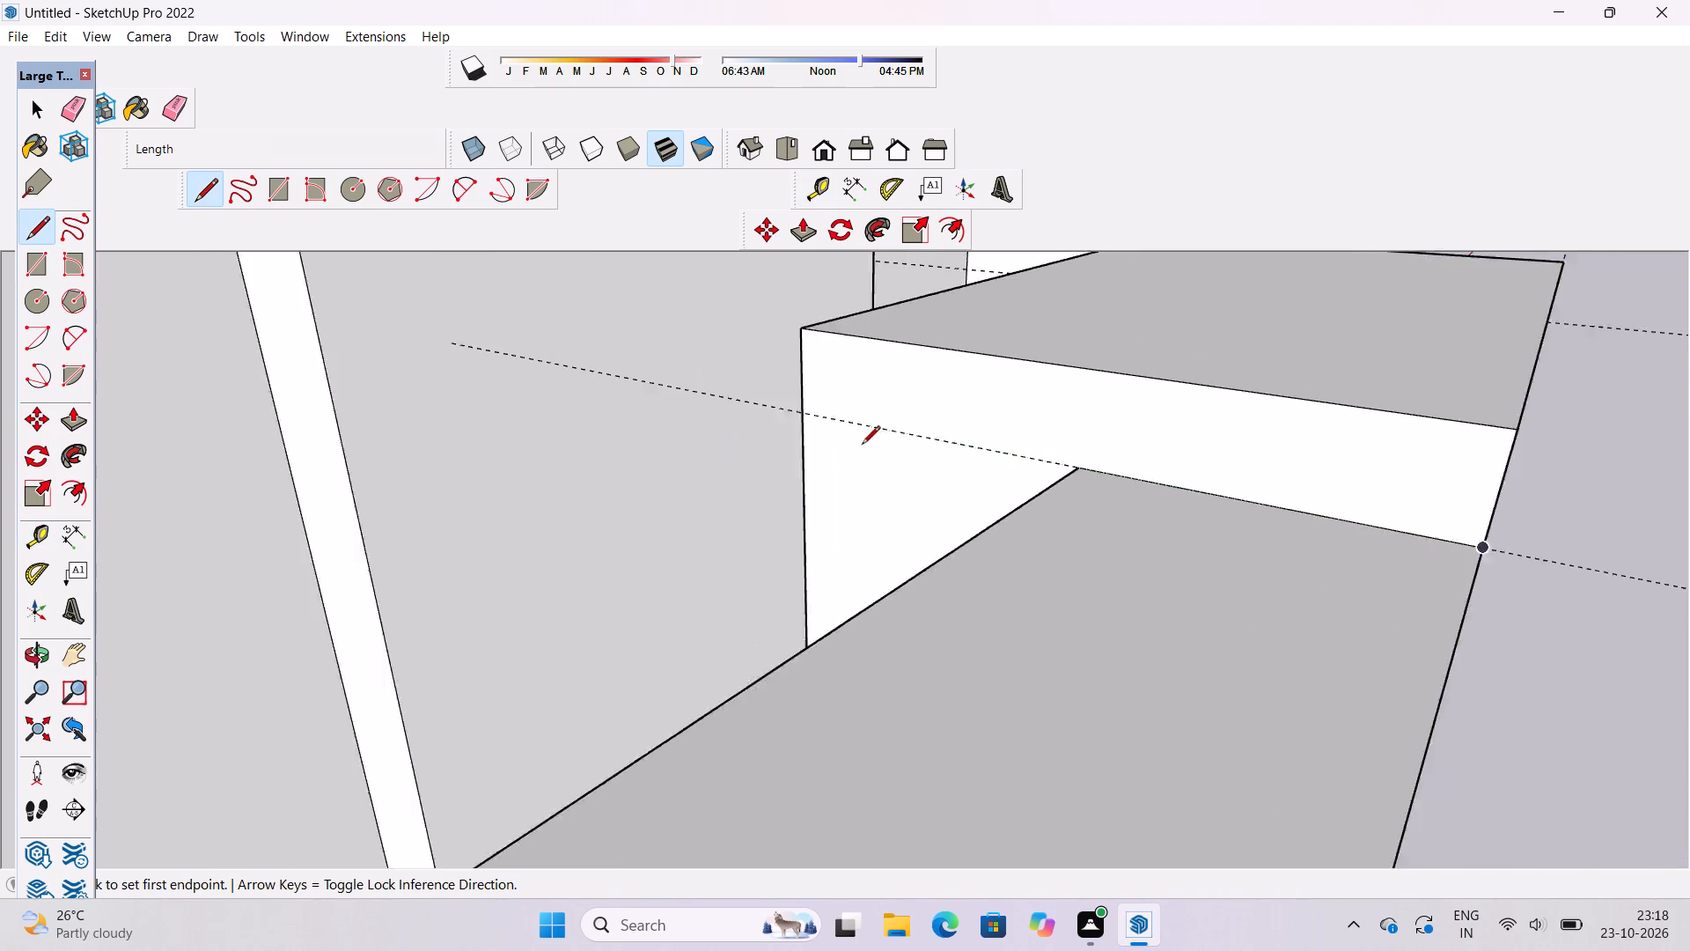
scroll(862, 446, "up", 6)
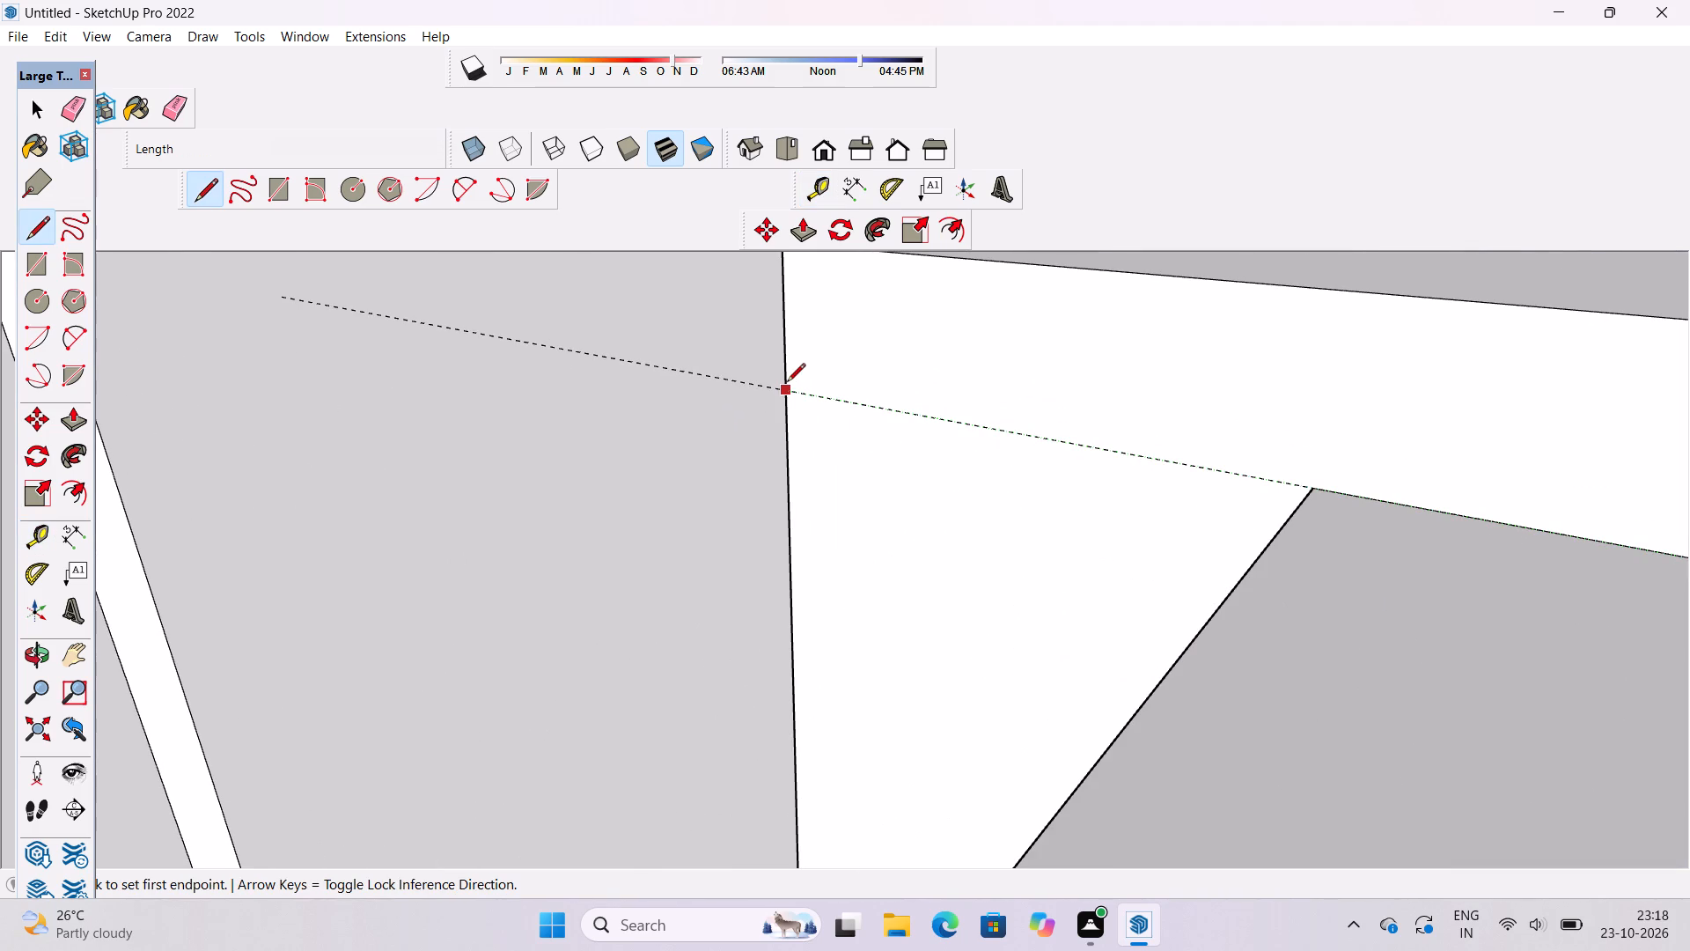
left_click(781, 393)
scroll(781, 393, "down", 9)
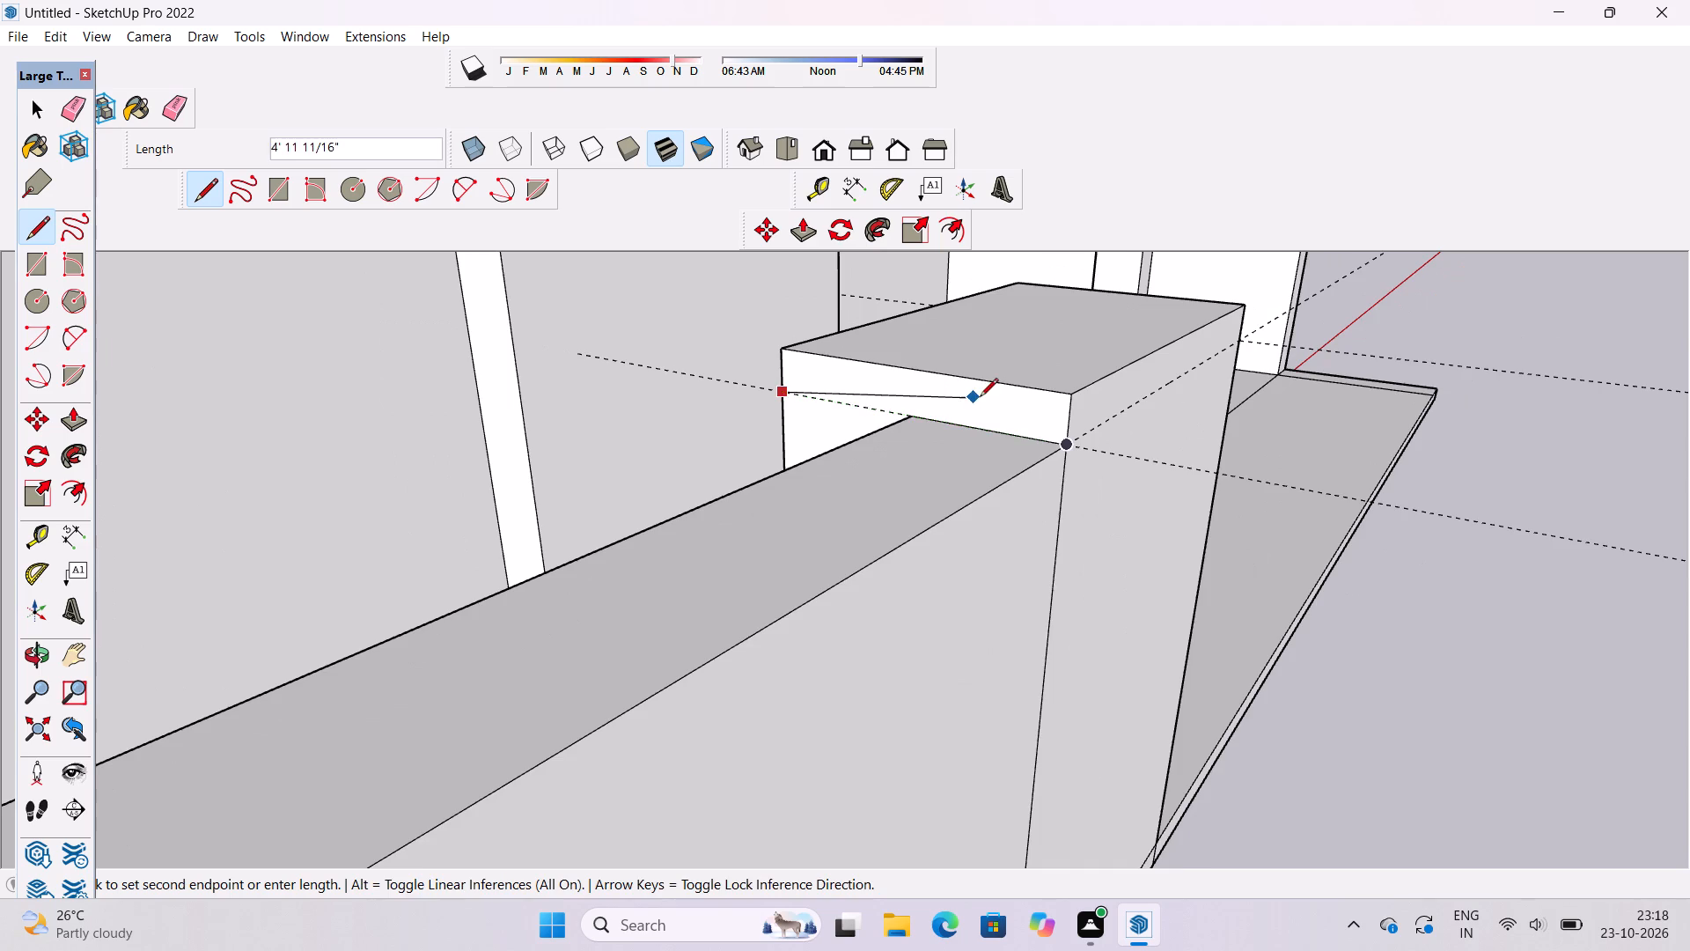
scroll(980, 398, "up", 3)
left_click(1093, 462)
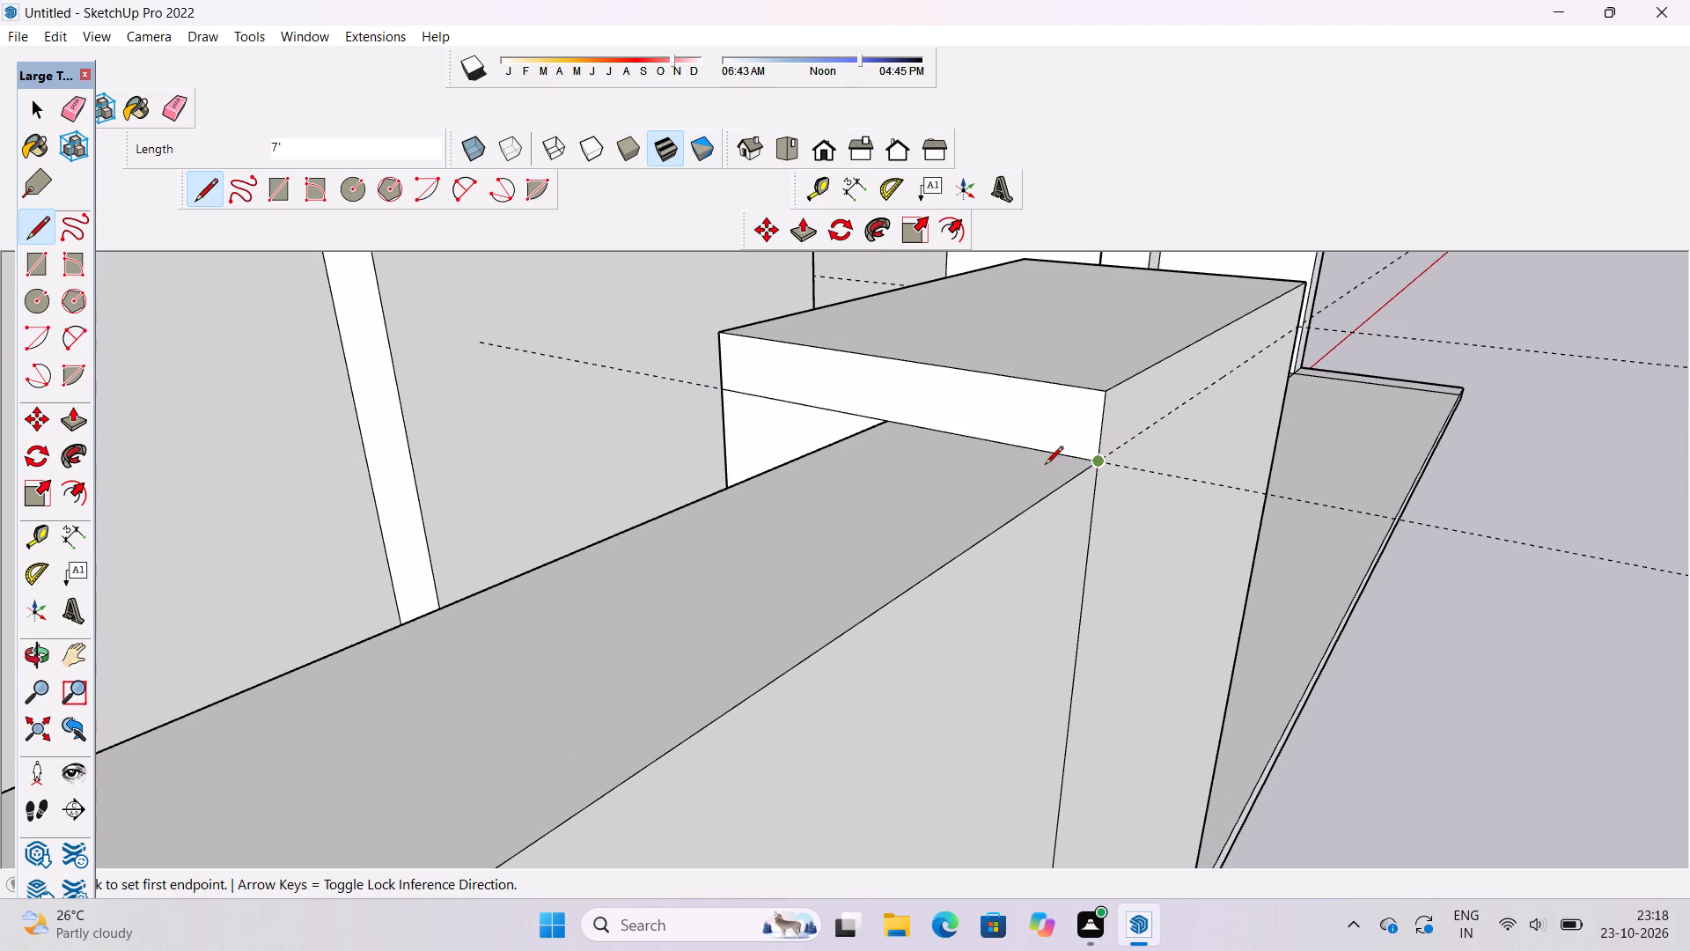
Draw a line about 12' long across the block's front face along the guide.
scroll(724, 492, "down", 3)
scroll(1077, 425, "up", 3)
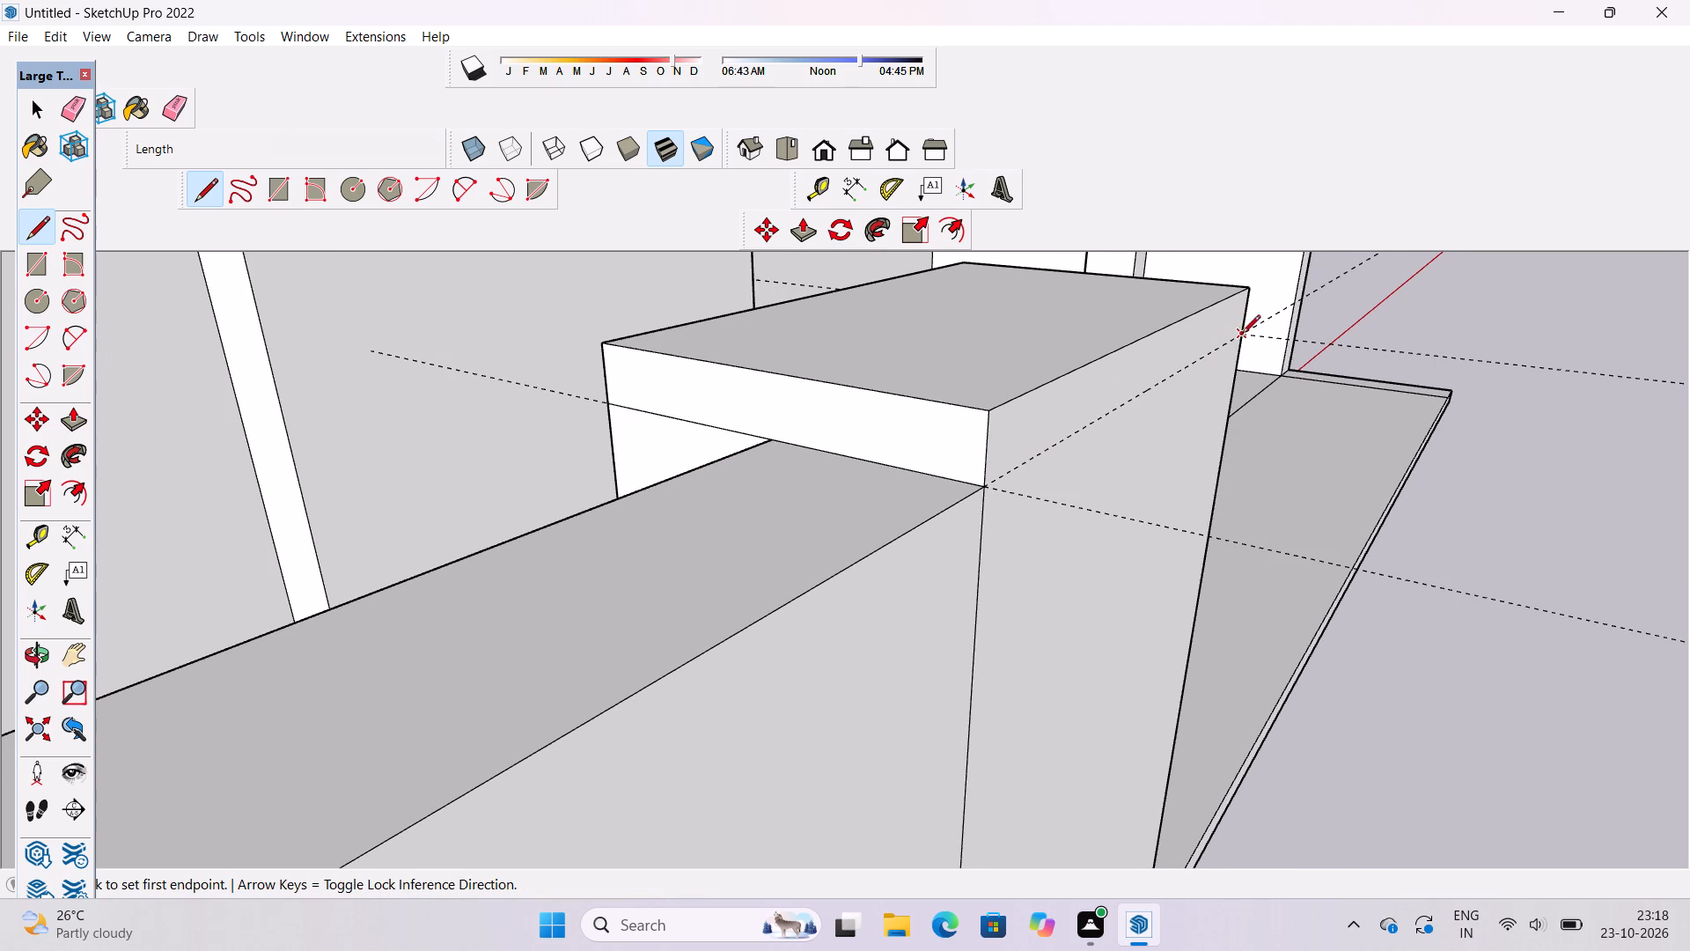
left_click(1238, 340)
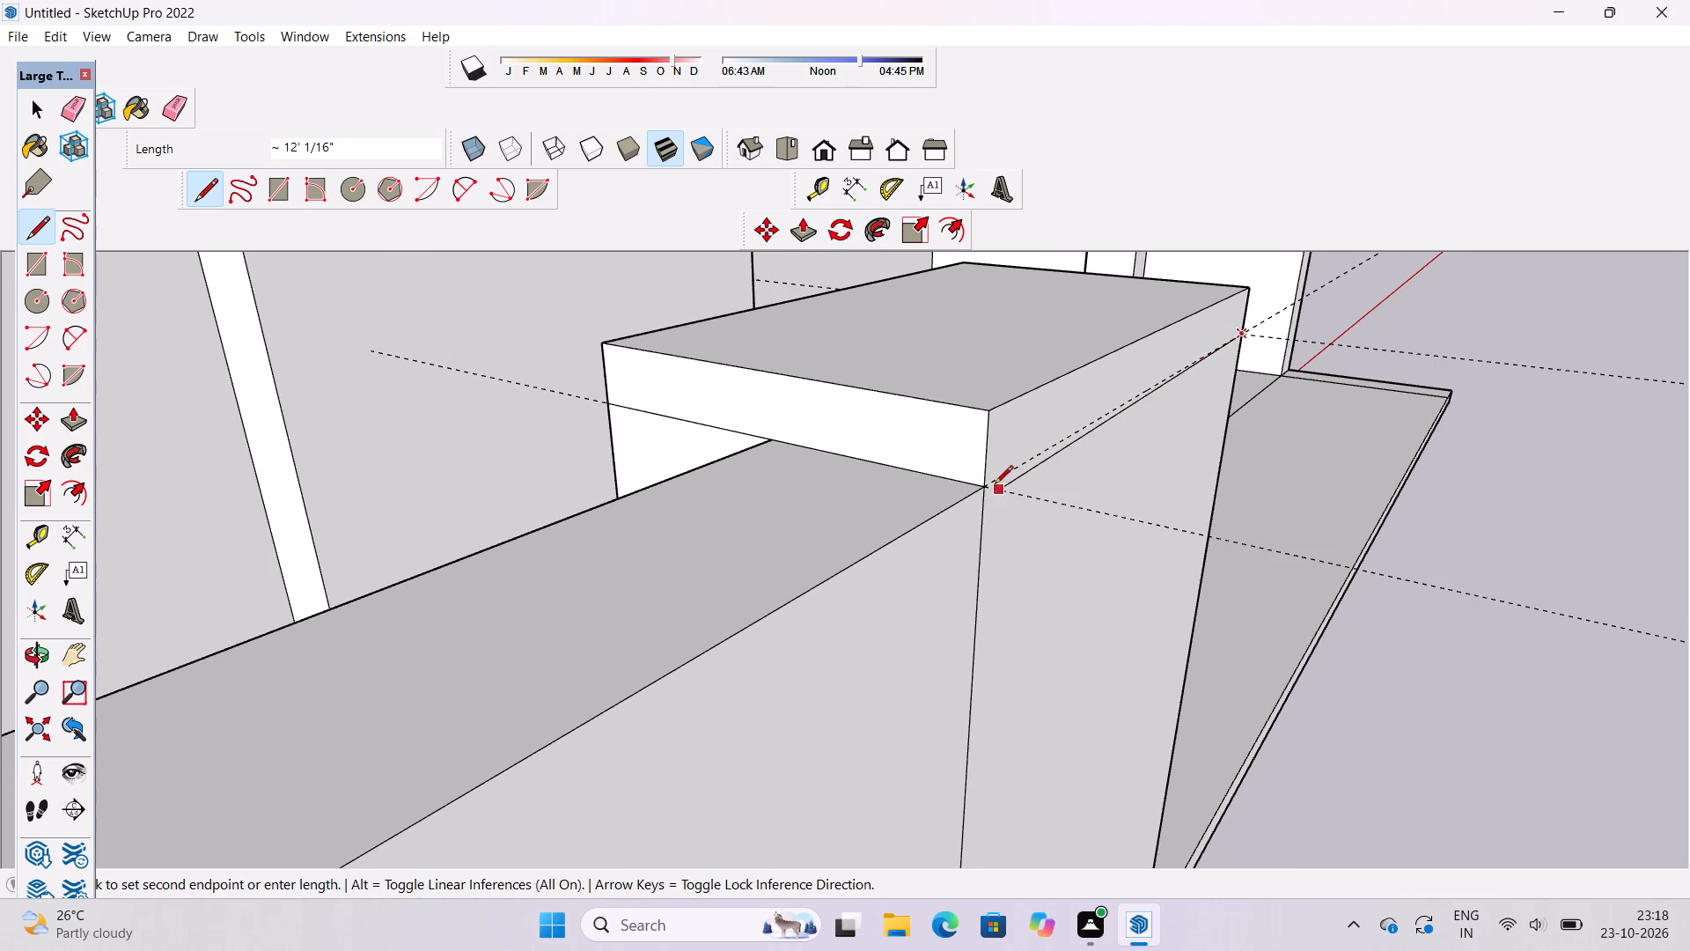
left_click(984, 485)
Draw a line across the block's porch-side face along the guide, from the front corner to the back edge.
key("o")
scroll(1127, 440, "down", 6)
left_click_drag(1295, 465, 1049, 511)
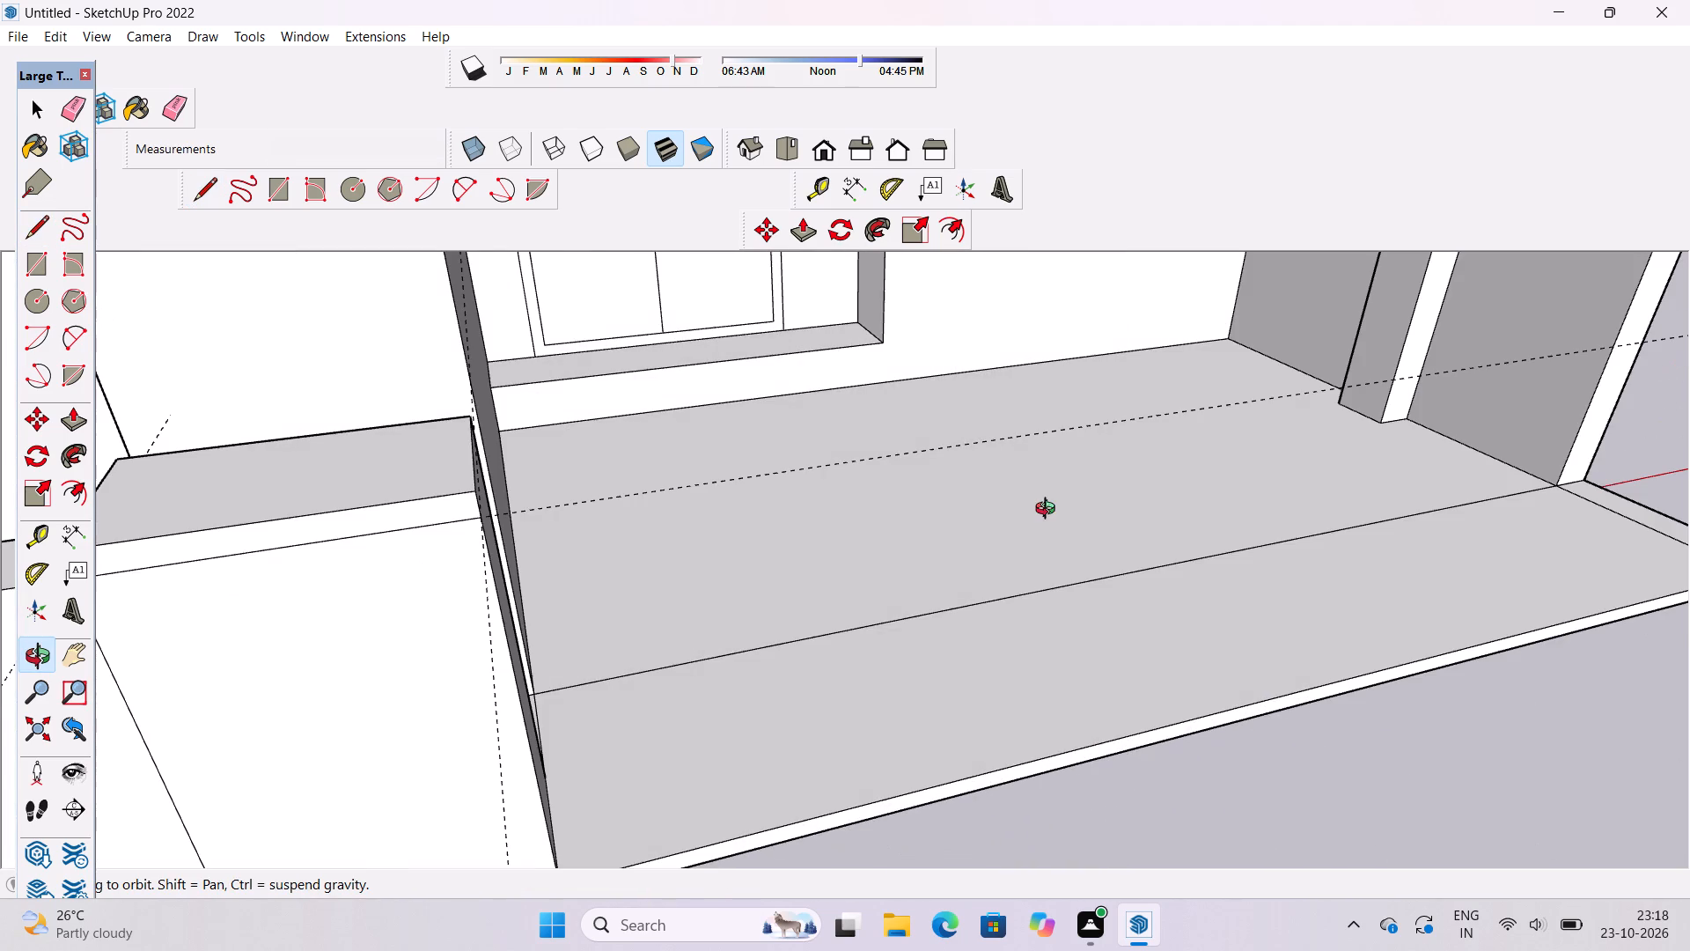
left_click_drag(842, 520, 1026, 523, "shift")
left_click_drag(1125, 511, 949, 544)
left_click_drag(822, 538, 1188, 538, "shift")
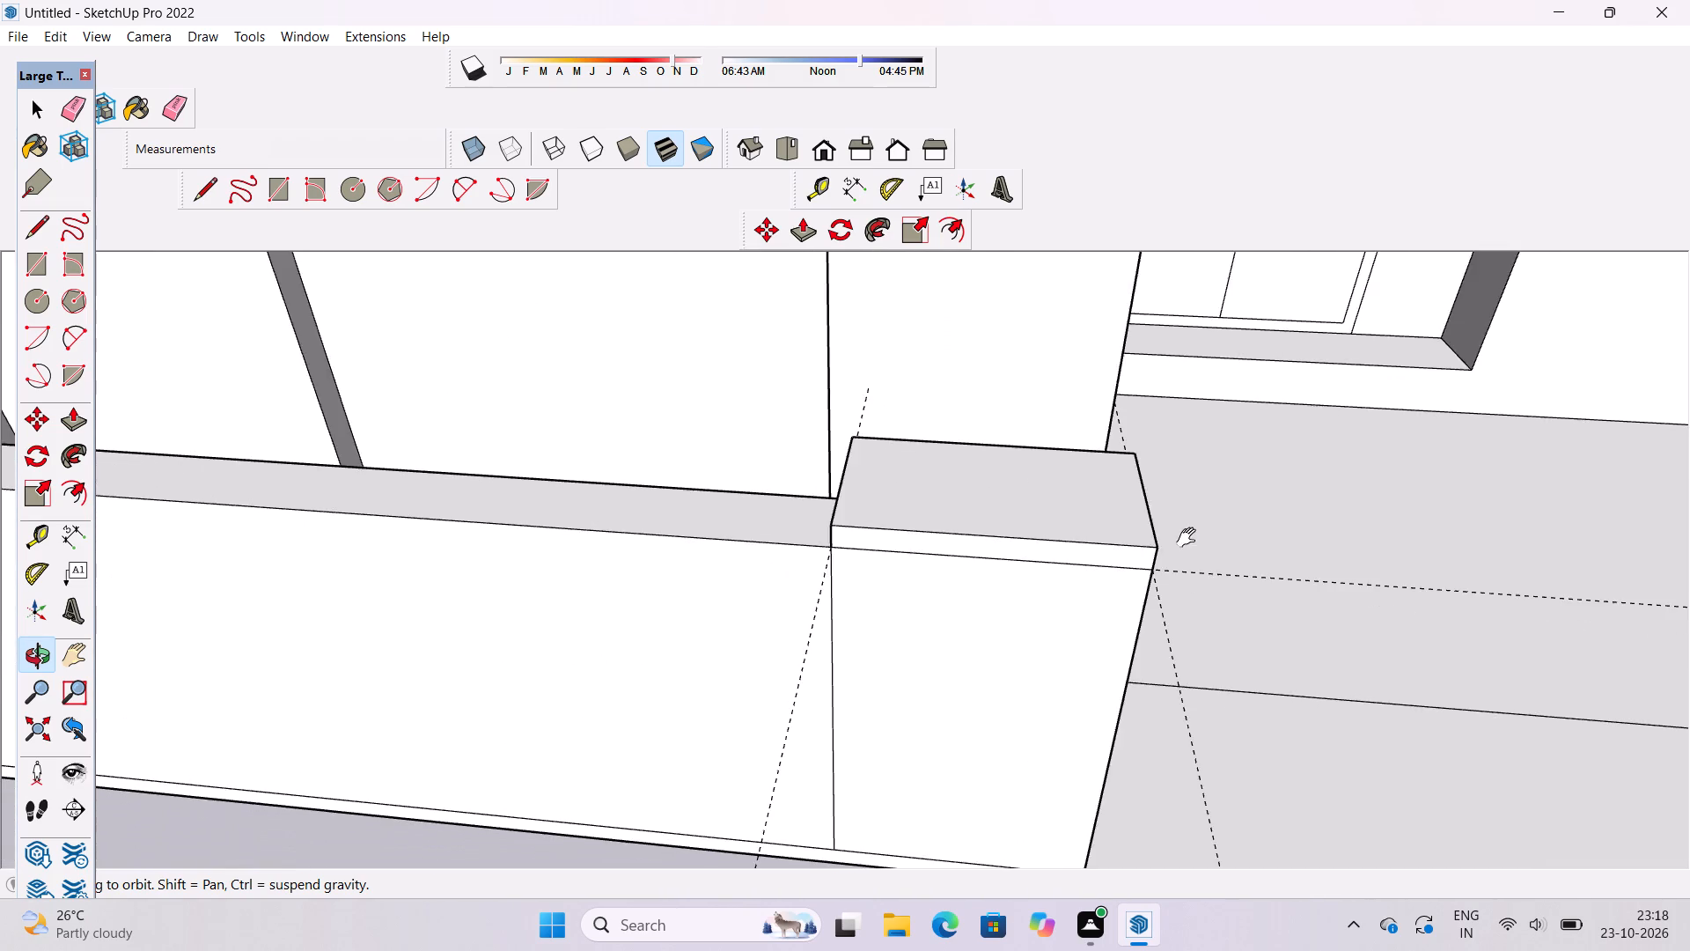
left_click_drag(1183, 542, 1056, 563)
left_click_drag(1010, 559, 1164, 559, "shift")
left_click_drag(1134, 577, 1016, 438)
left_click_drag(1043, 501, 773, 454, "shift")
left_click_drag(774, 460, 784, 488)
key("l")
scroll(664, 471, "up", 5)
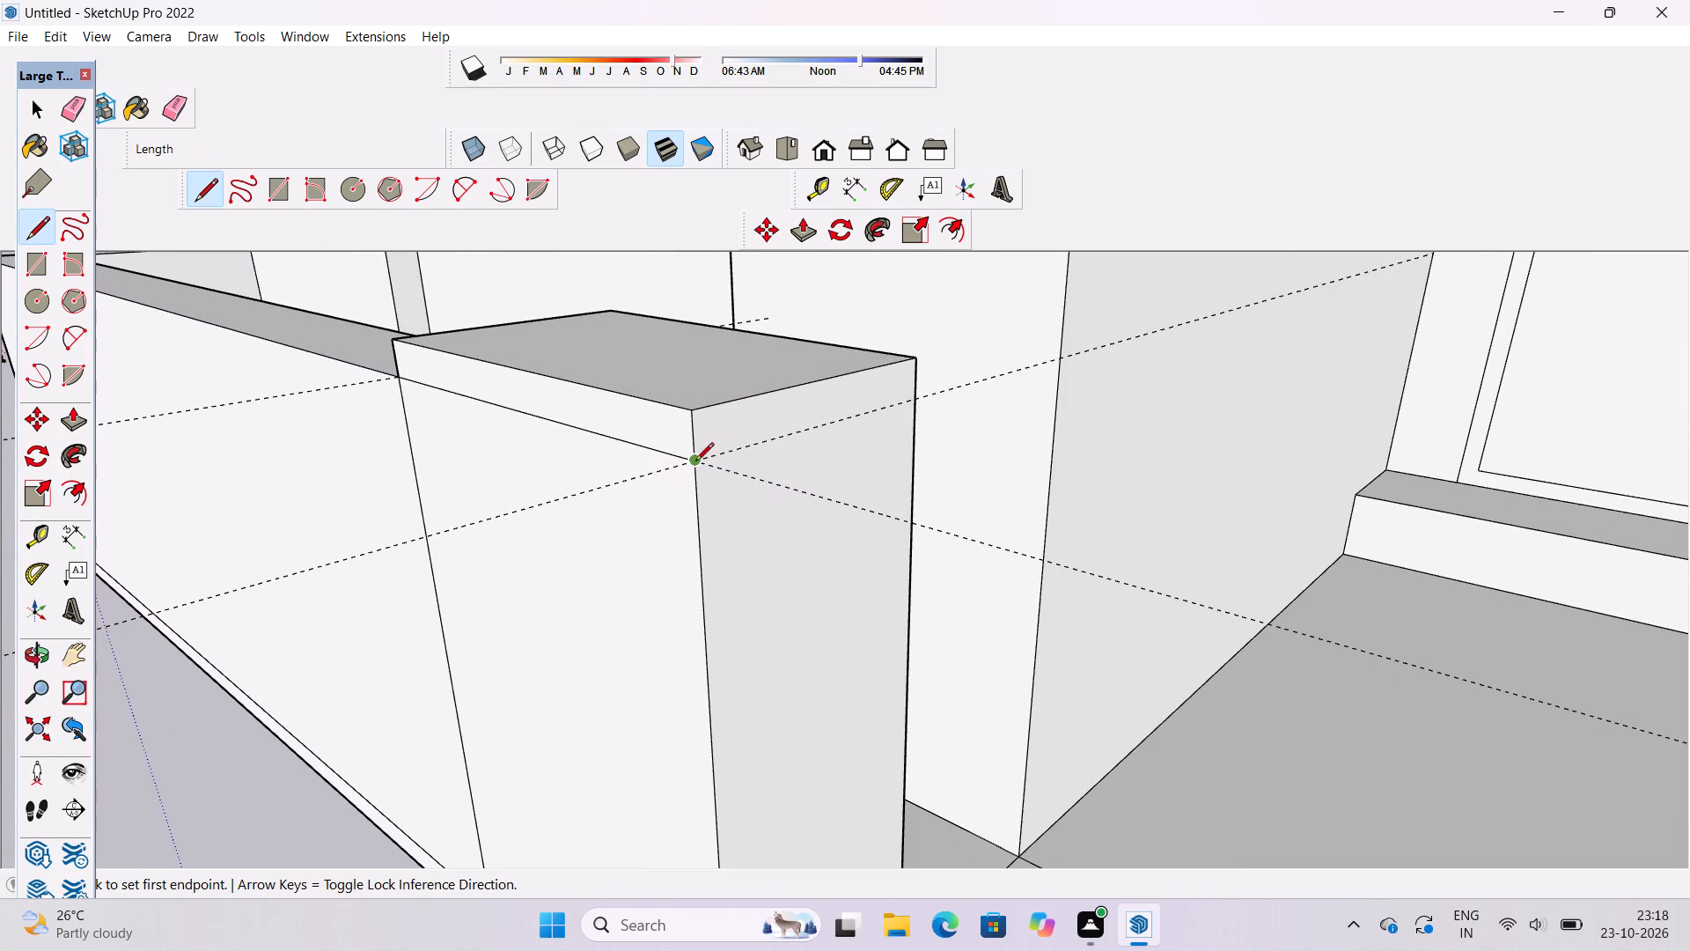
left_click(695, 462)
left_click(914, 403)
Erase the guide lines left around the block and the boundary wall.
scroll(914, 403, "down", 5)
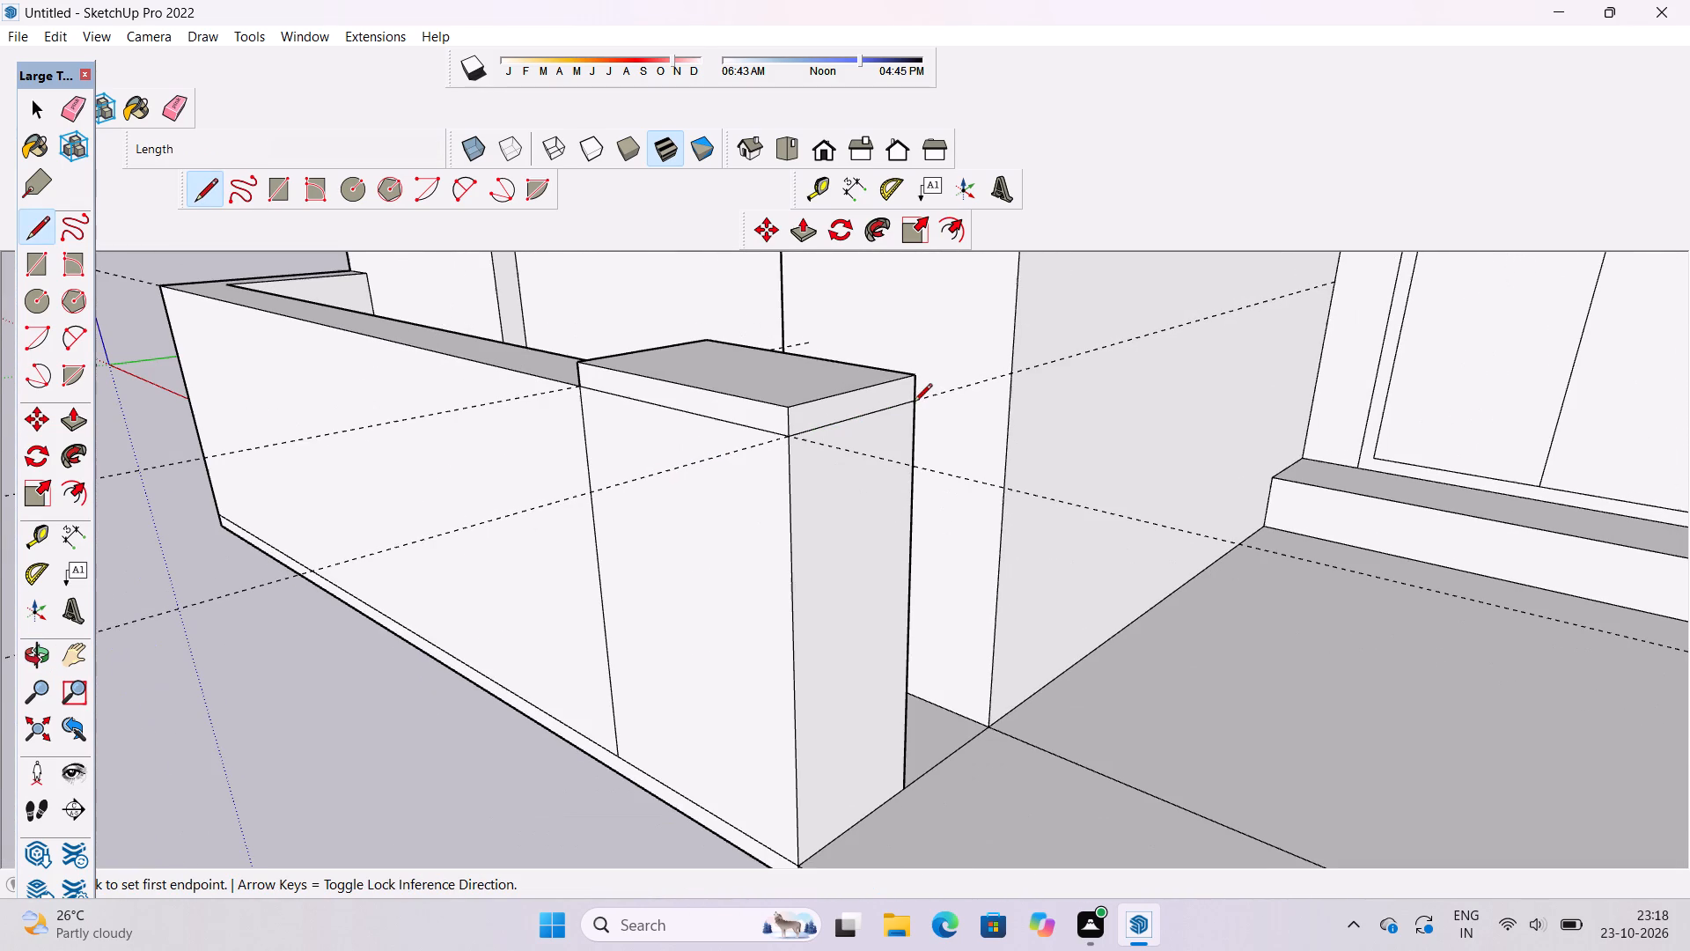
key("e")
scroll(914, 403, "down", 1)
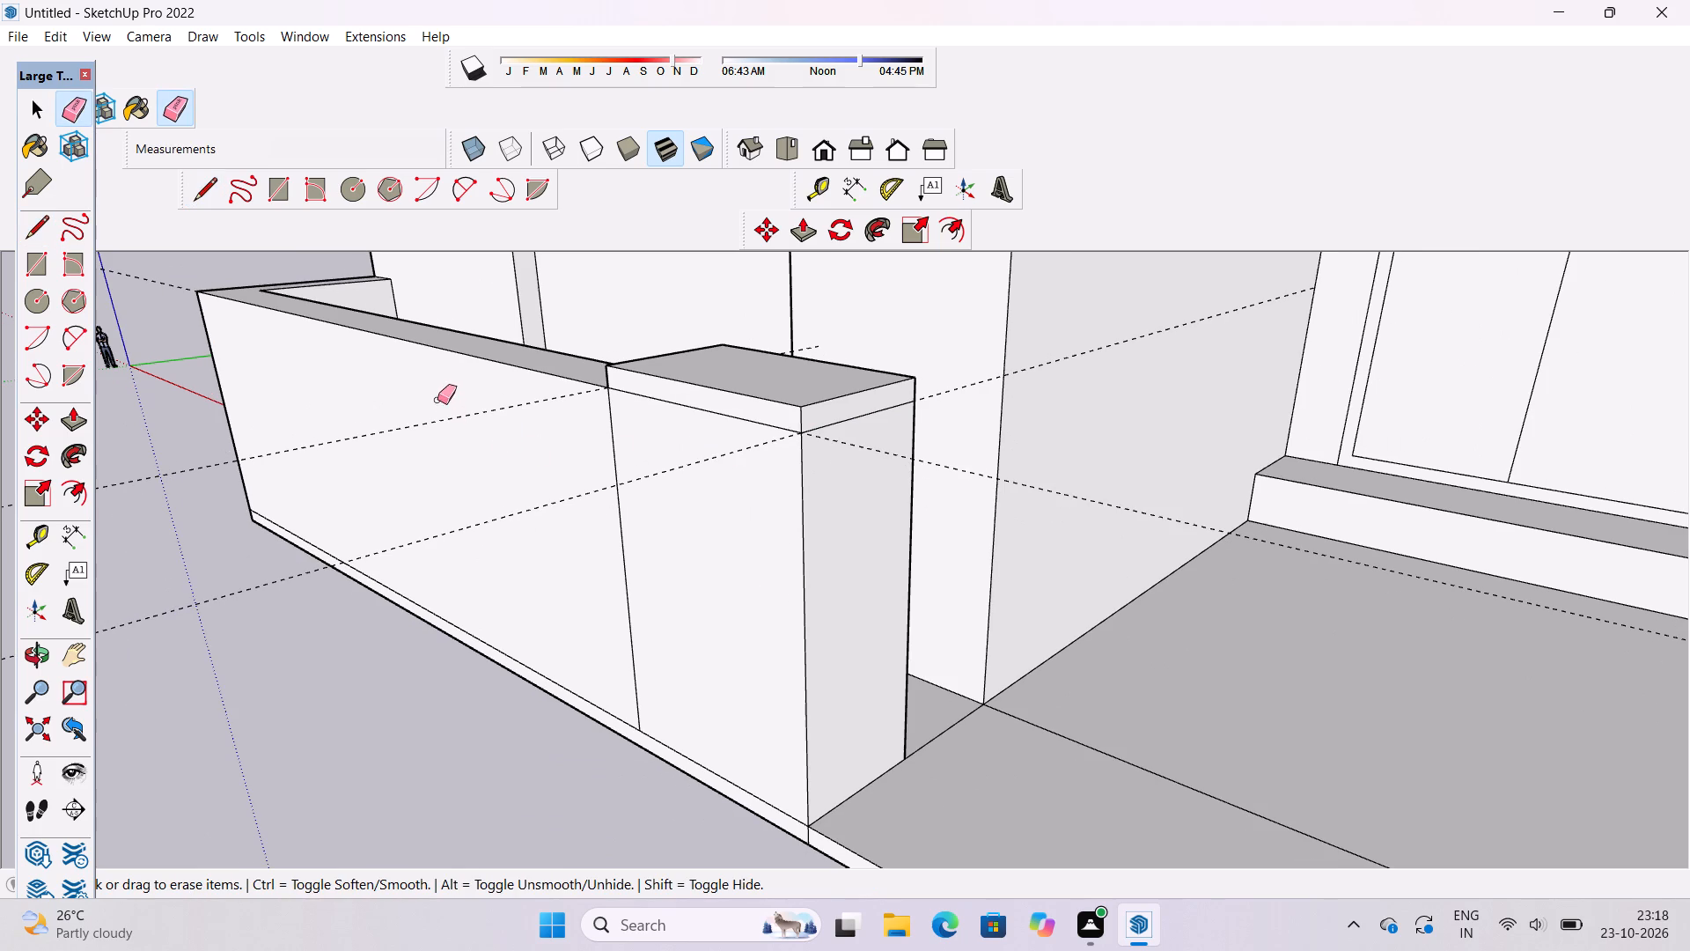
left_click_drag(437, 400, 494, 527)
scroll(511, 519, "up", 1)
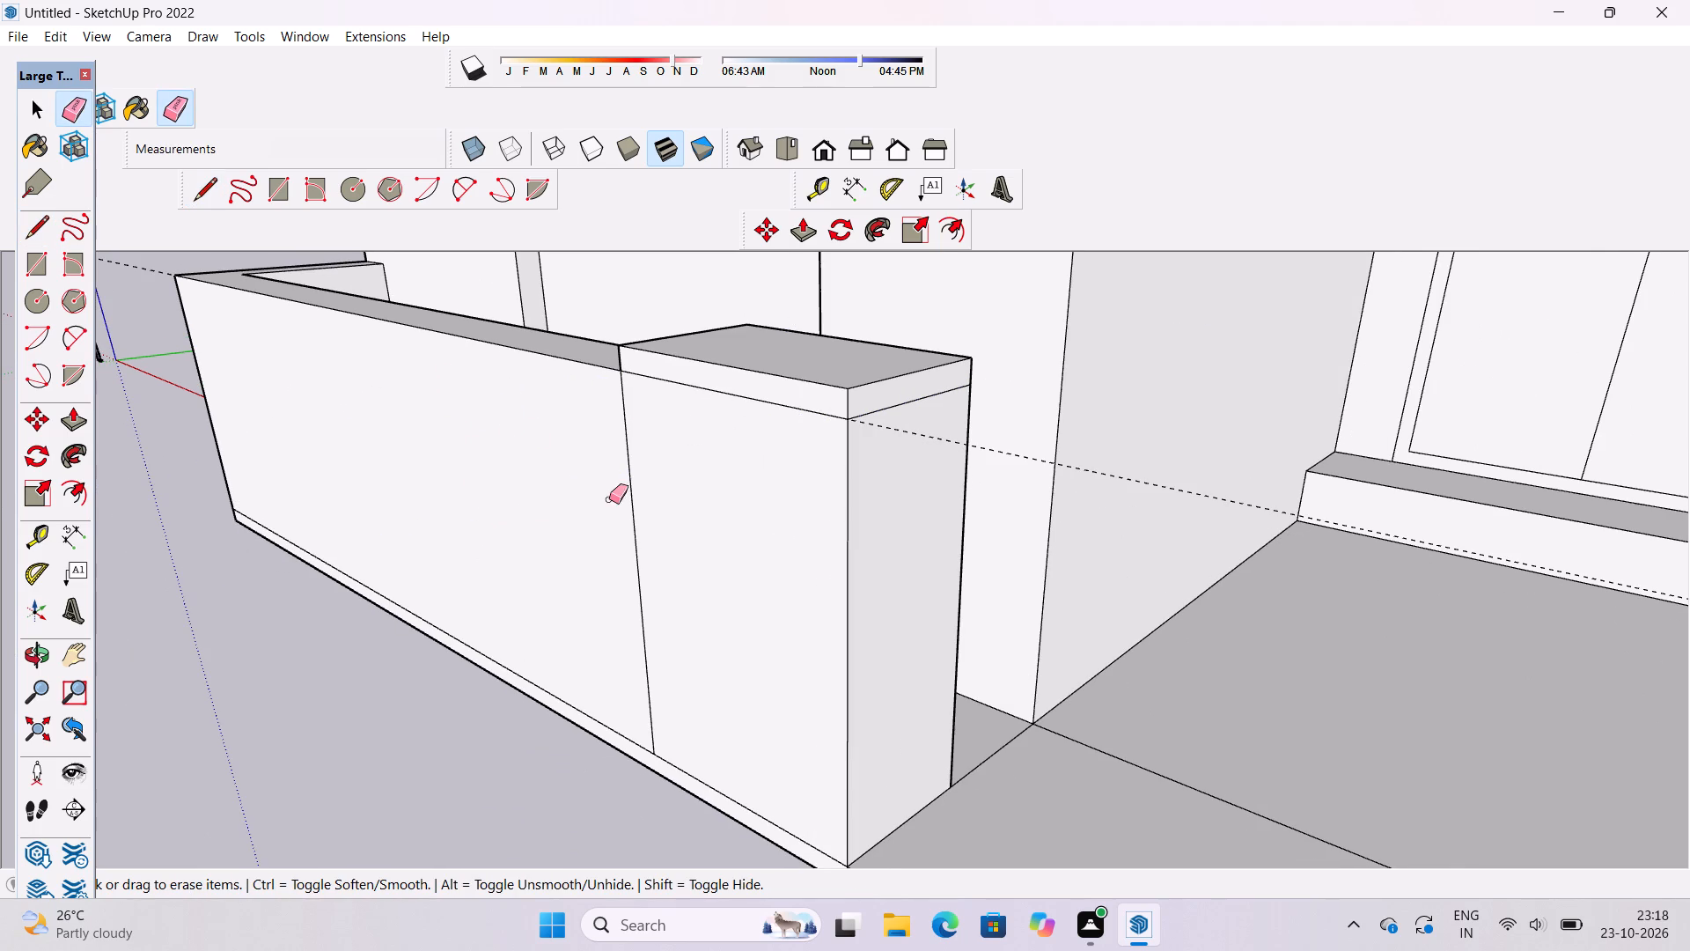
scroll(611, 503, "down", 5)
left_click(790, 470)
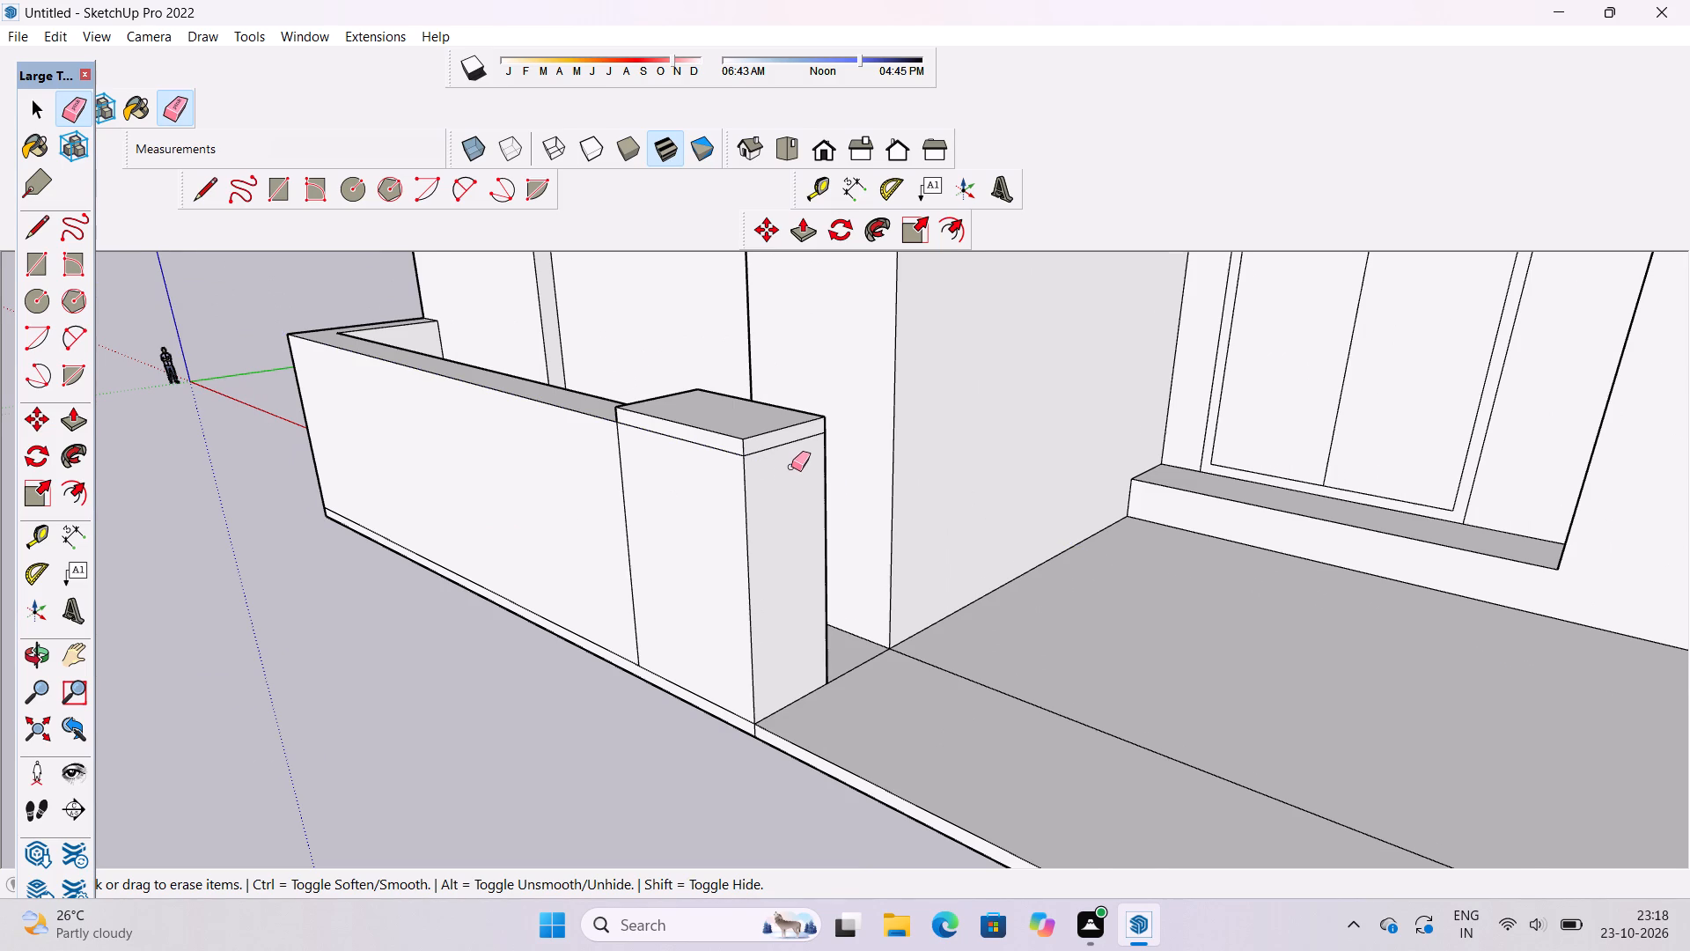
scroll(791, 467, "down", 2)
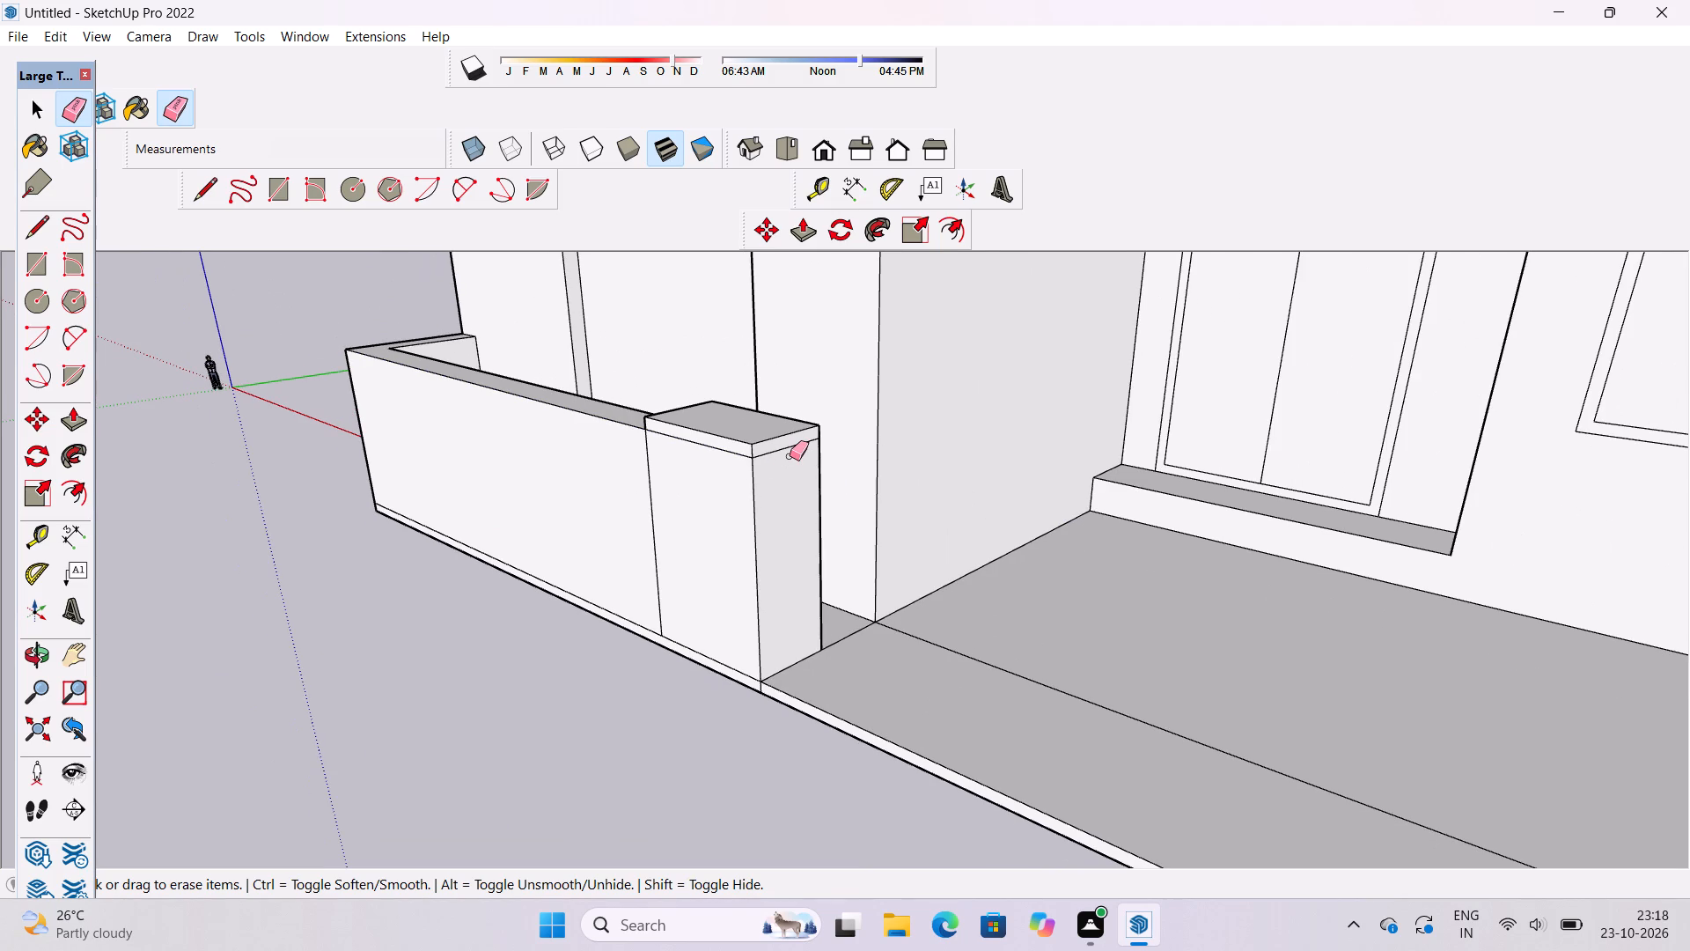
Push/Pull the top band on the end block's porch-side face outward by 3".
key("o")
scroll(790, 456, "down", 5)
left_click_drag(738, 483, 823, 528)
left_click_drag(813, 520, 856, 448)
scroll(856, 448, "up", 4)
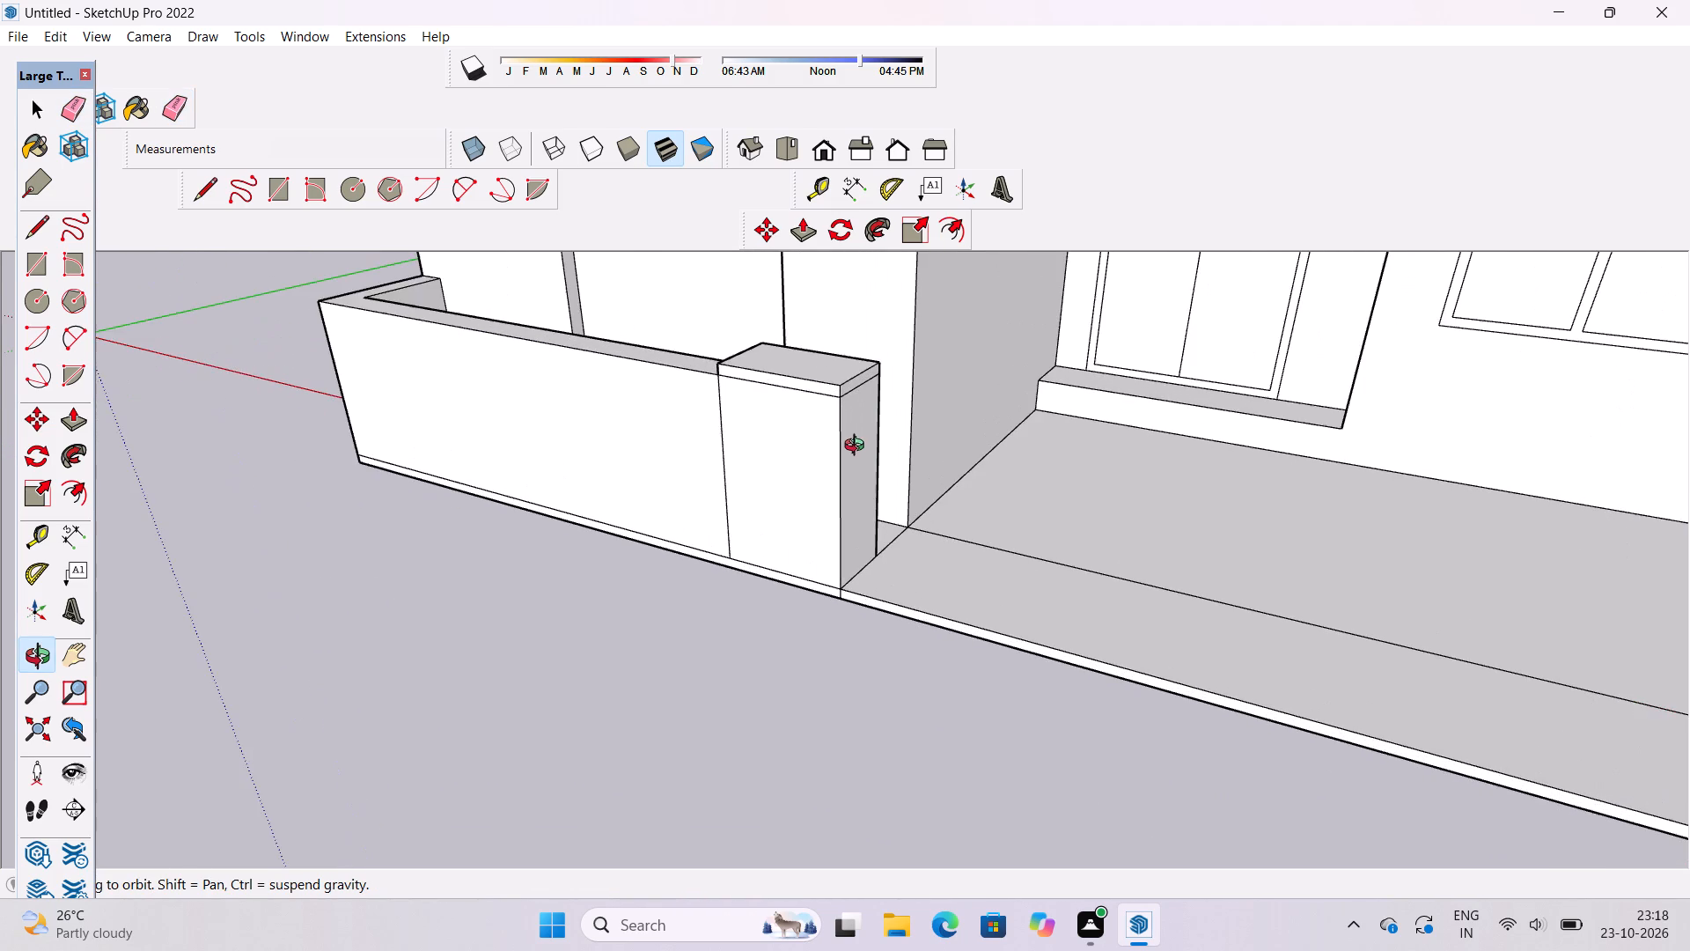
left_click_drag(839, 418, 839, 455, "shift")
scroll(835, 452, "up", 5)
key("p")
scroll(831, 400, "up", 7)
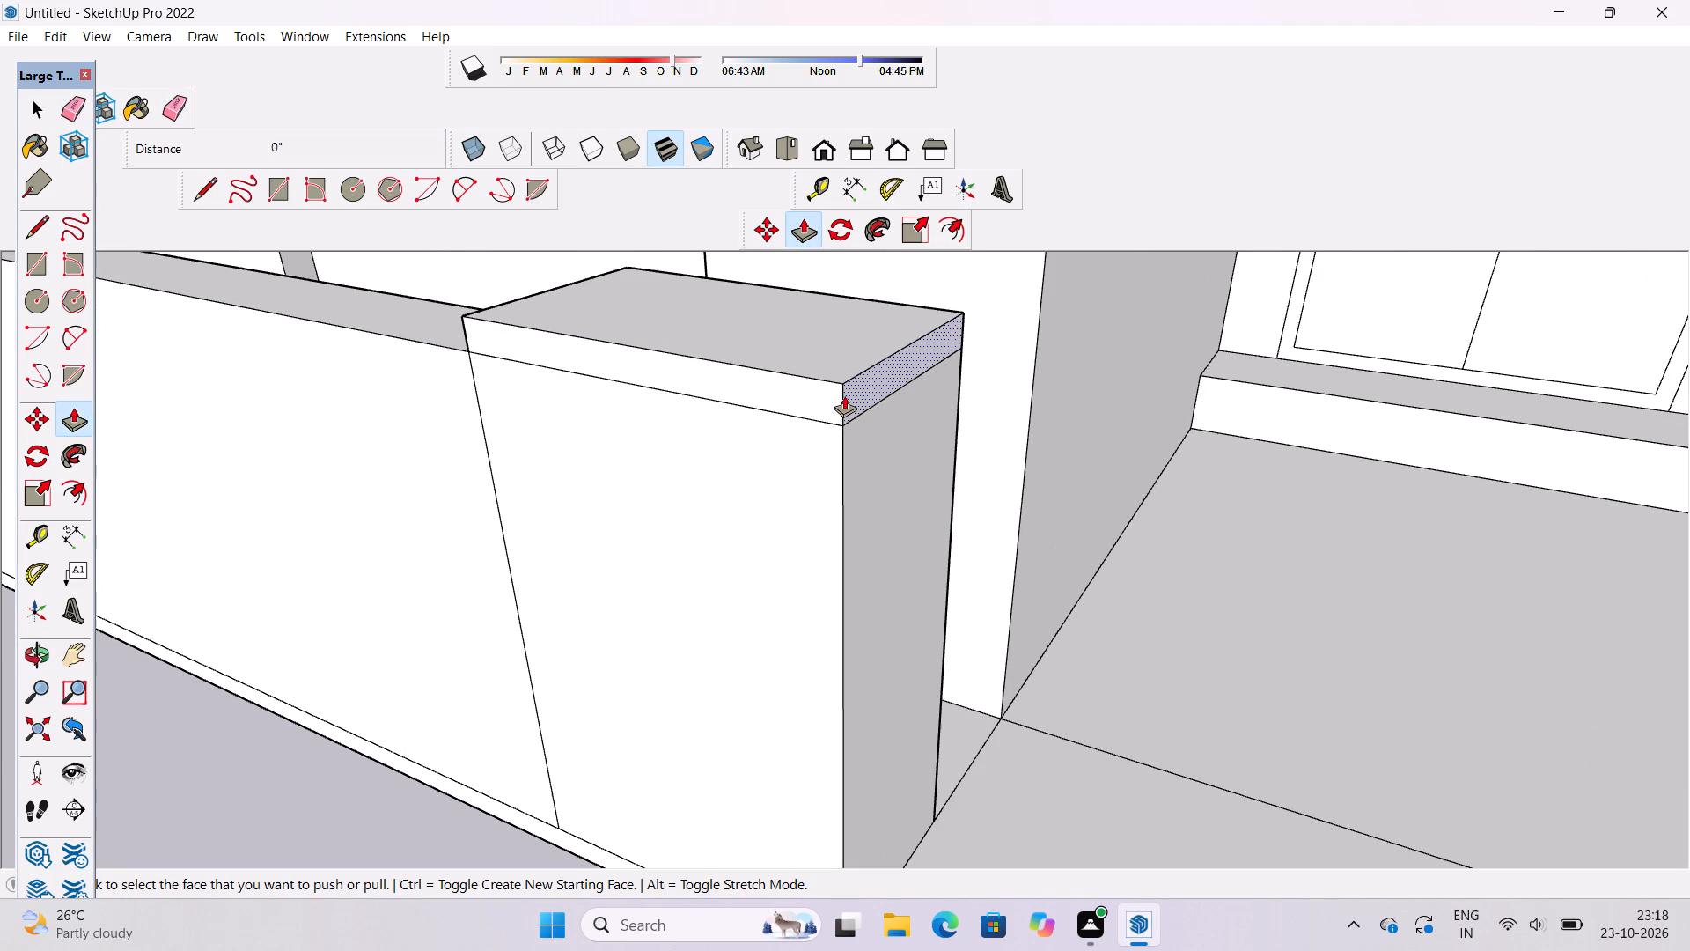
scroll(844, 395, "down", 2)
scroll(851, 409, "up", 4)
left_click(851, 396)
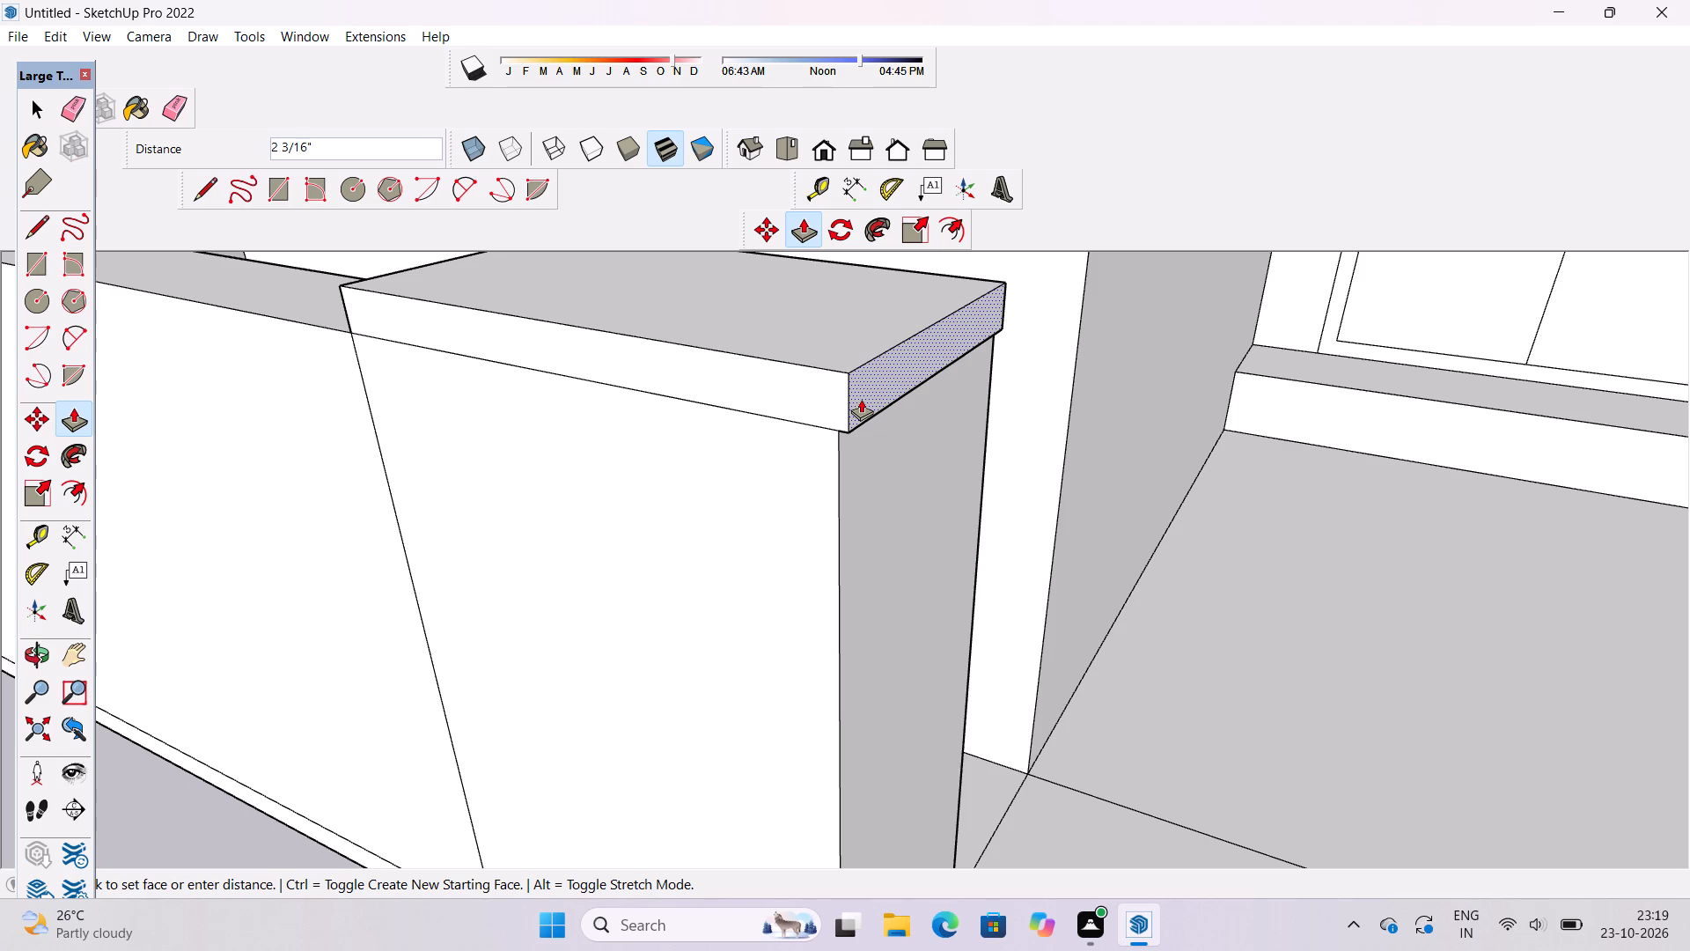
type("3\"")
key("Return")
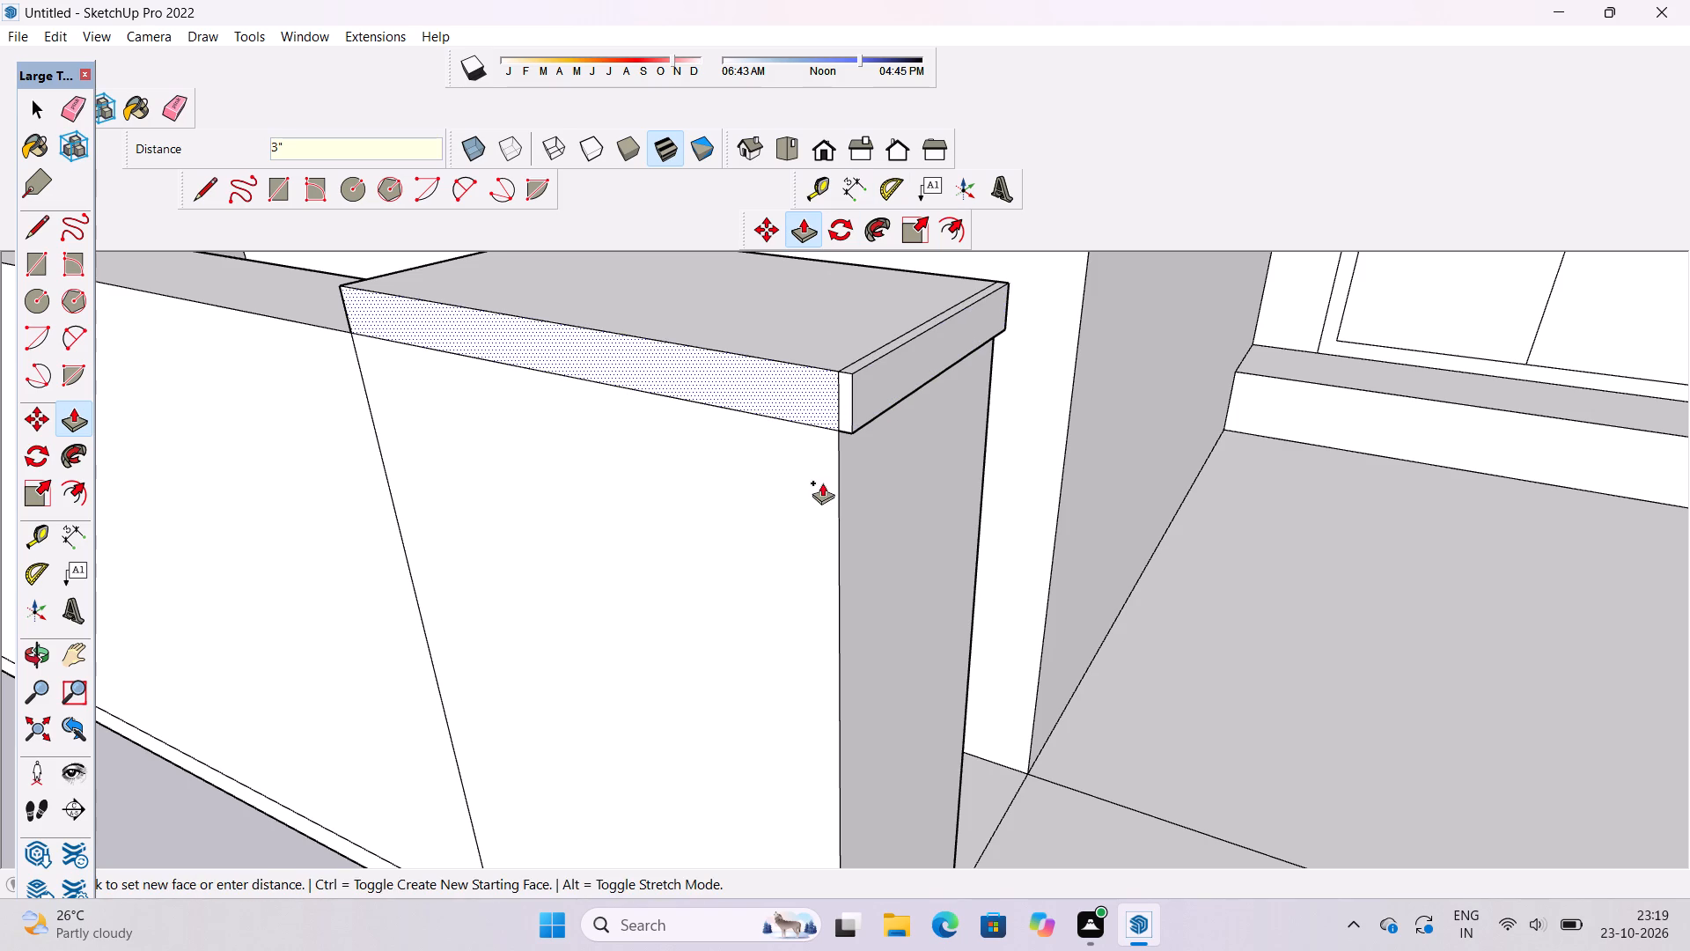
Push/Pull the top band on the end block's front face outward by 3".
scroll(808, 390, "up", 4)
left_click(808, 390)
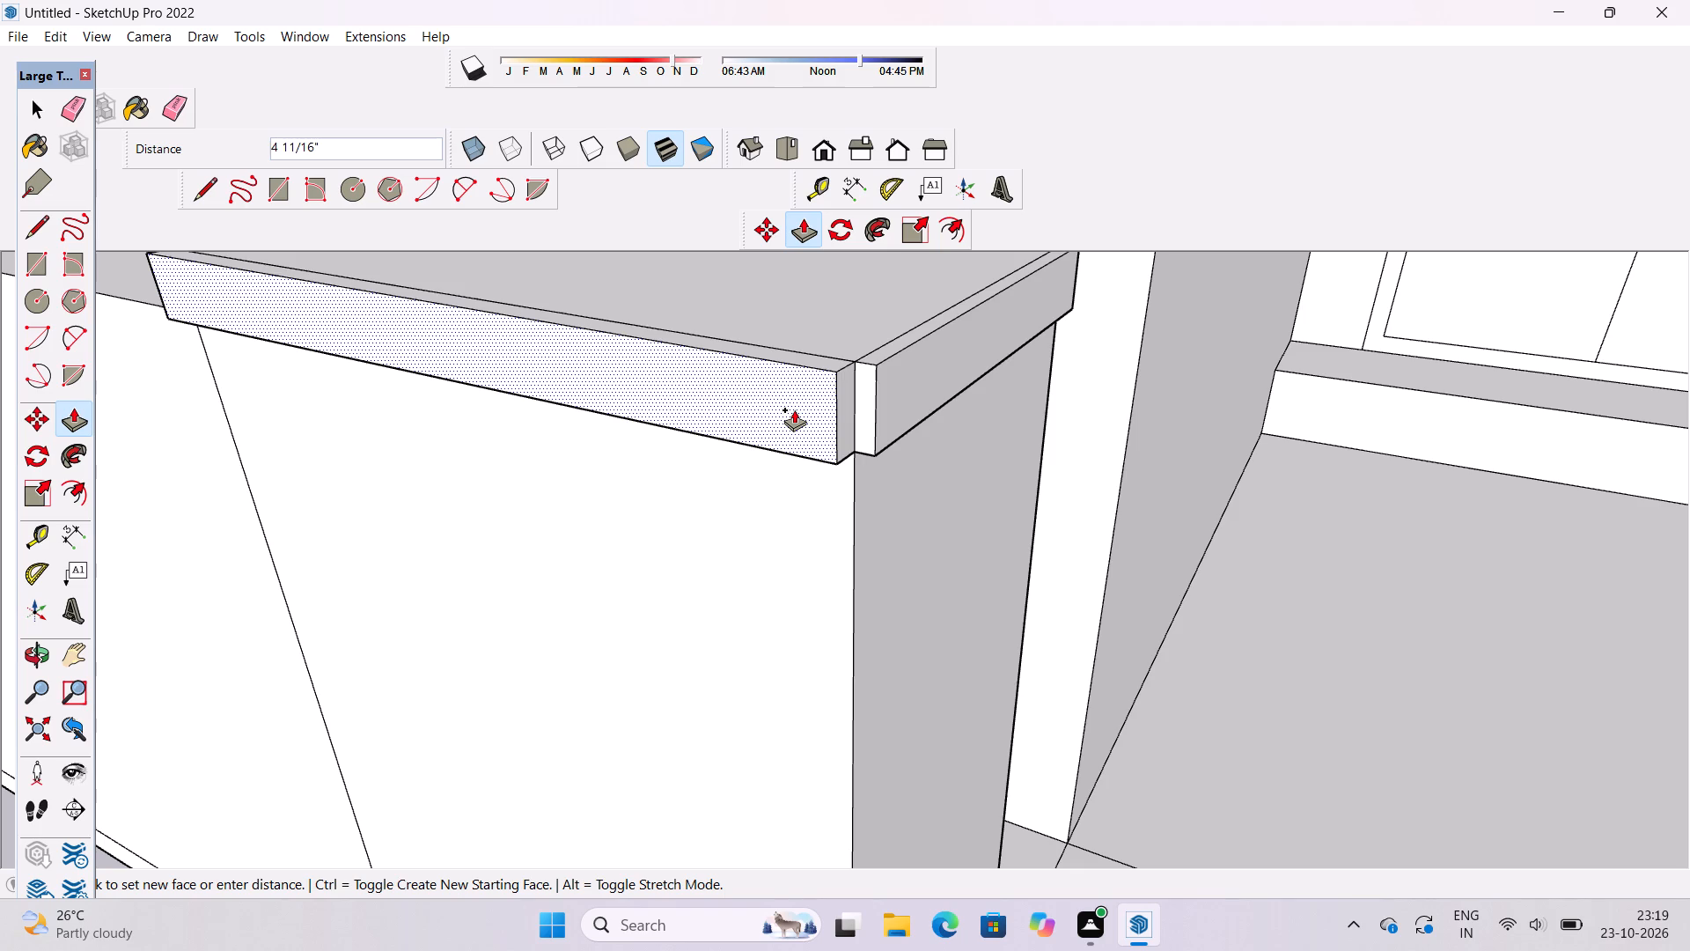
type("3\"")
key("Return")
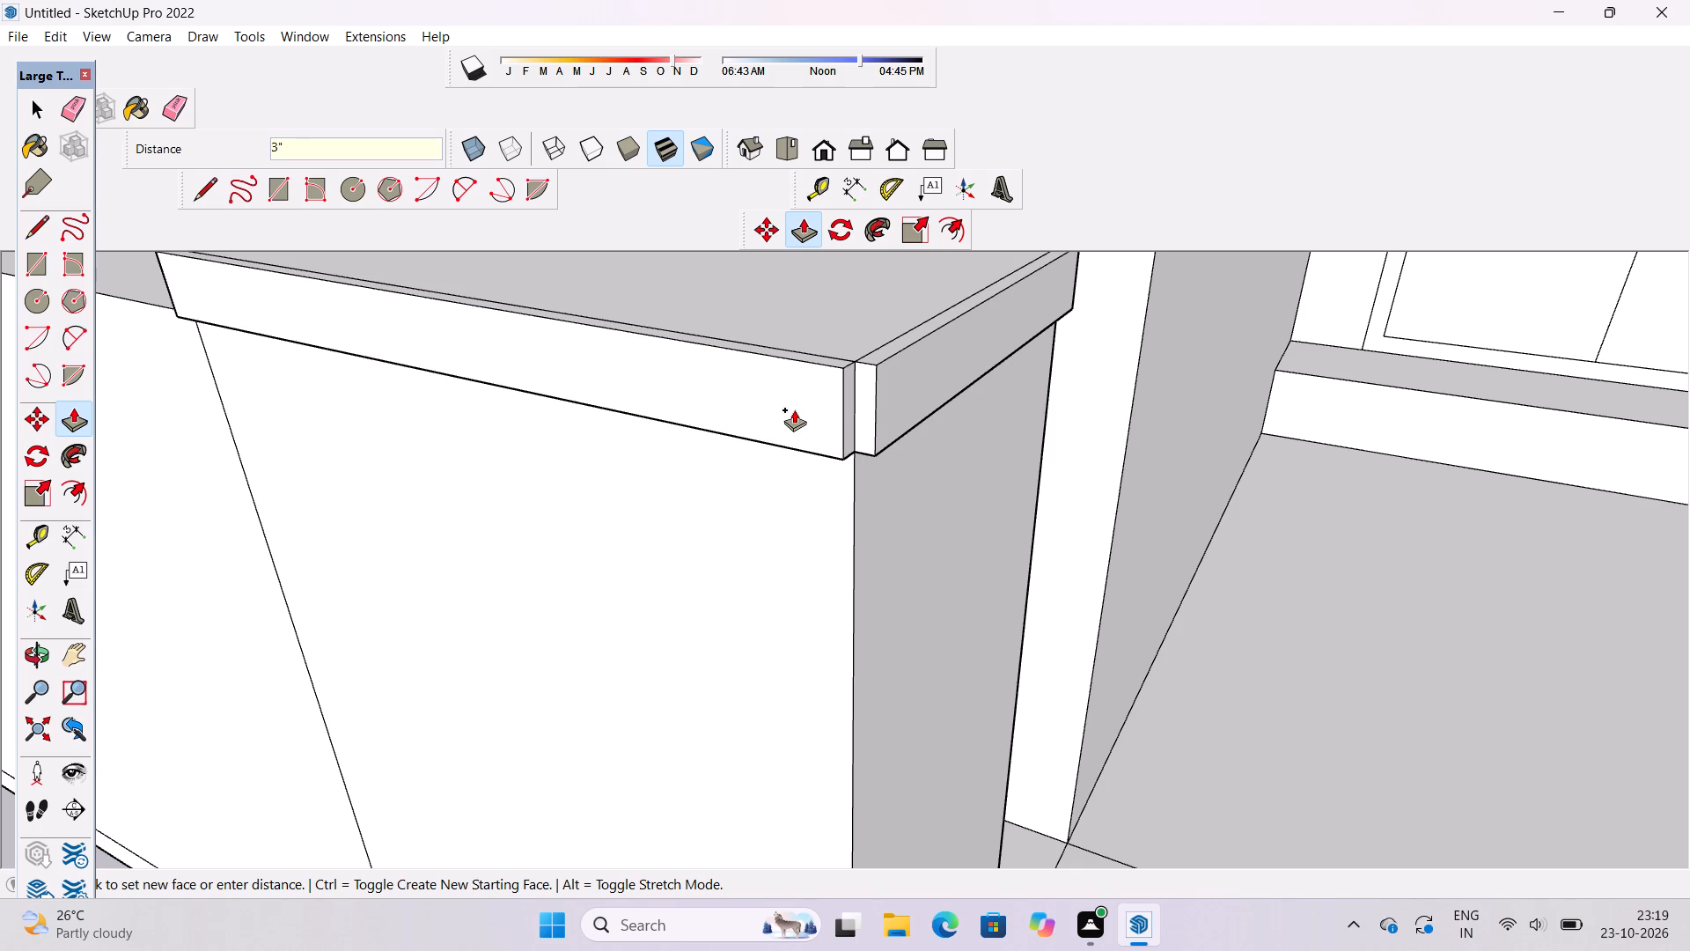
Fill the notch at the porch-side front corner by extending the side band's end face flush with the front band.
scroll(817, 422, "down", 4)
scroll(845, 397, "up", 10)
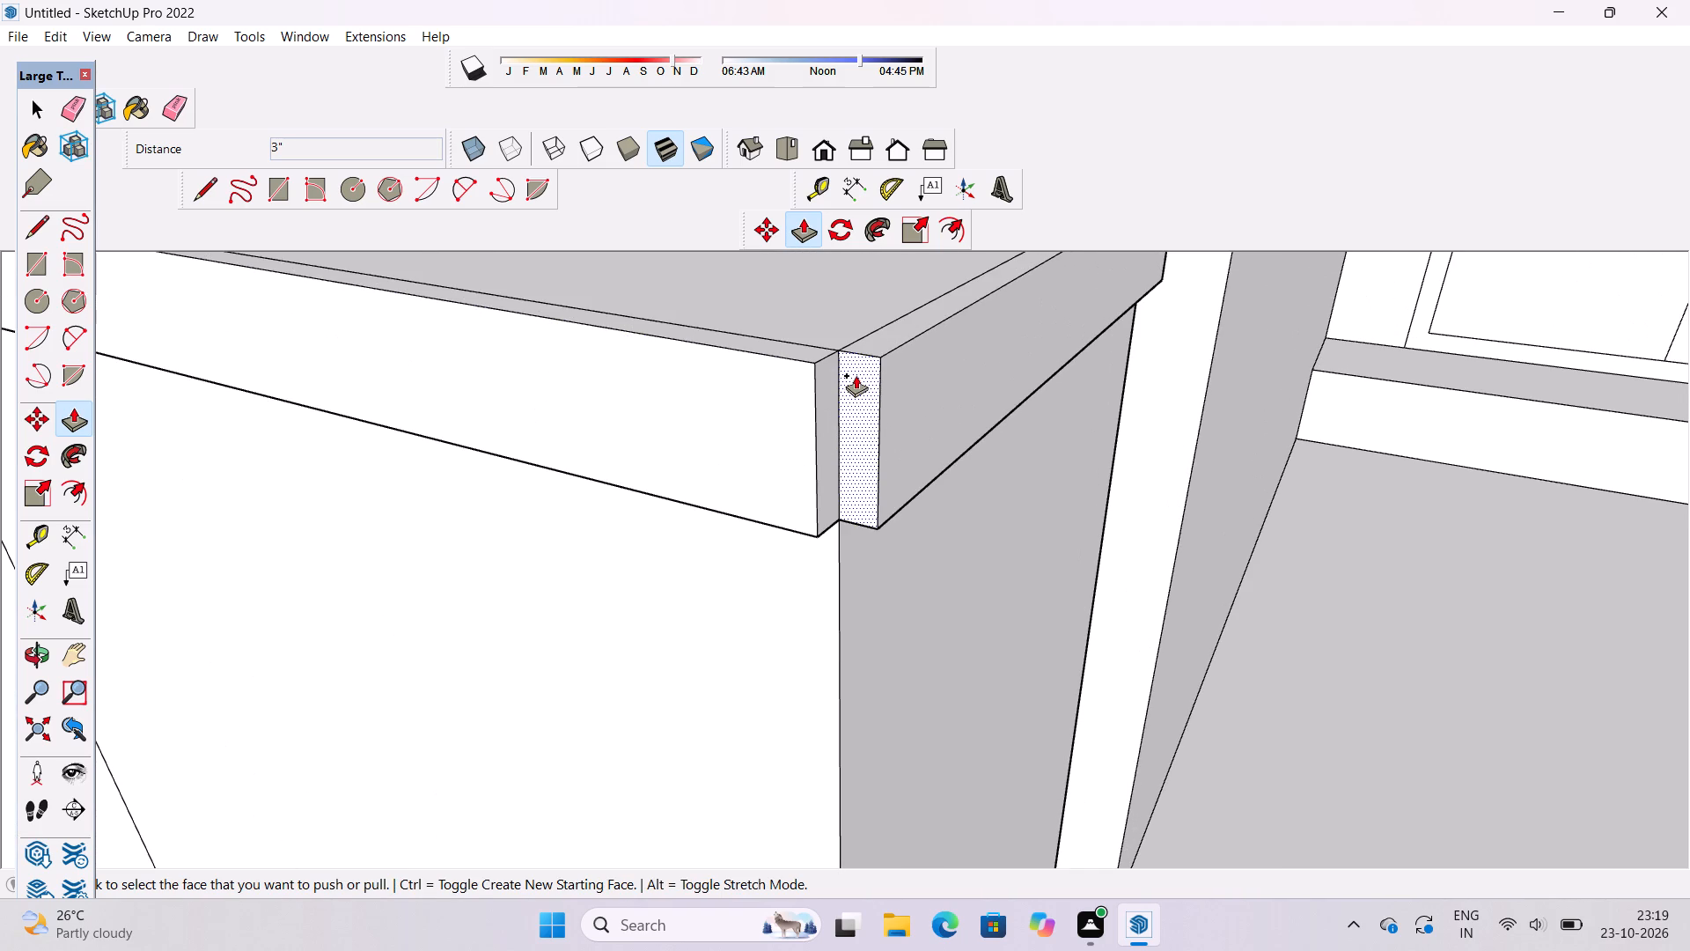
left_click(856, 375)
left_click(813, 365)
Push/Pull the top band on the end block's wall-side face outward by 3".
scroll(1113, 499, "down", 10)
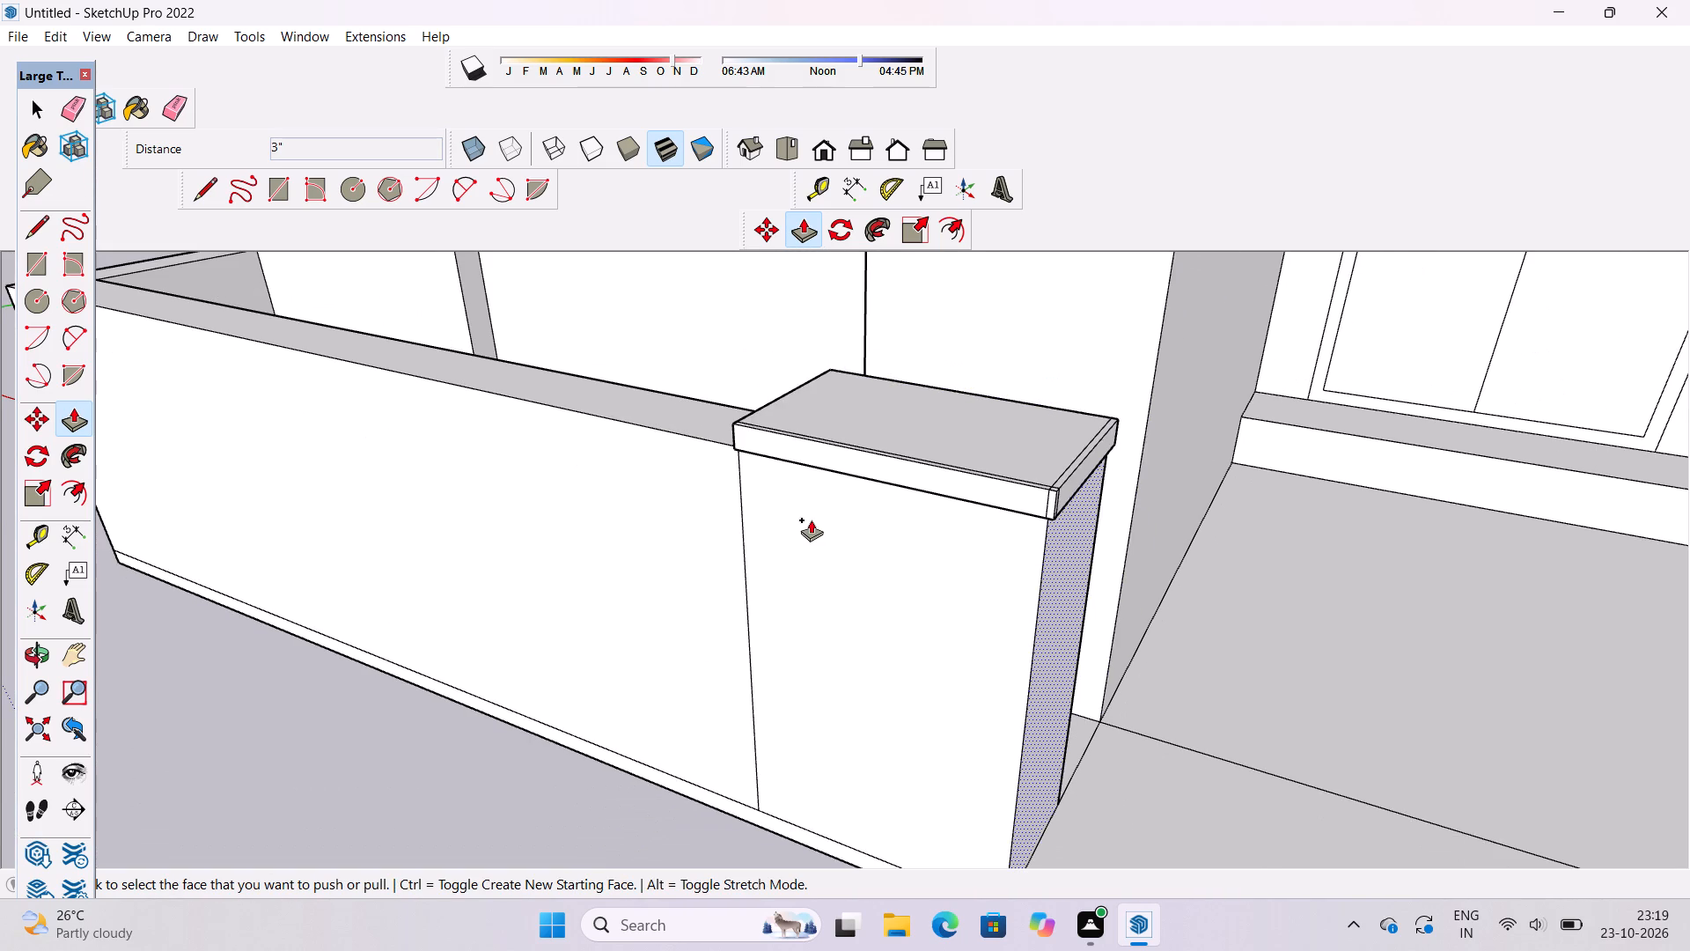
key("o")
left_click_drag(659, 519, 992, 562)
scroll(979, 470, "up", 1)
left_click_drag(964, 473, 899, 551, "shift")
scroll(942, 536, "up", 4)
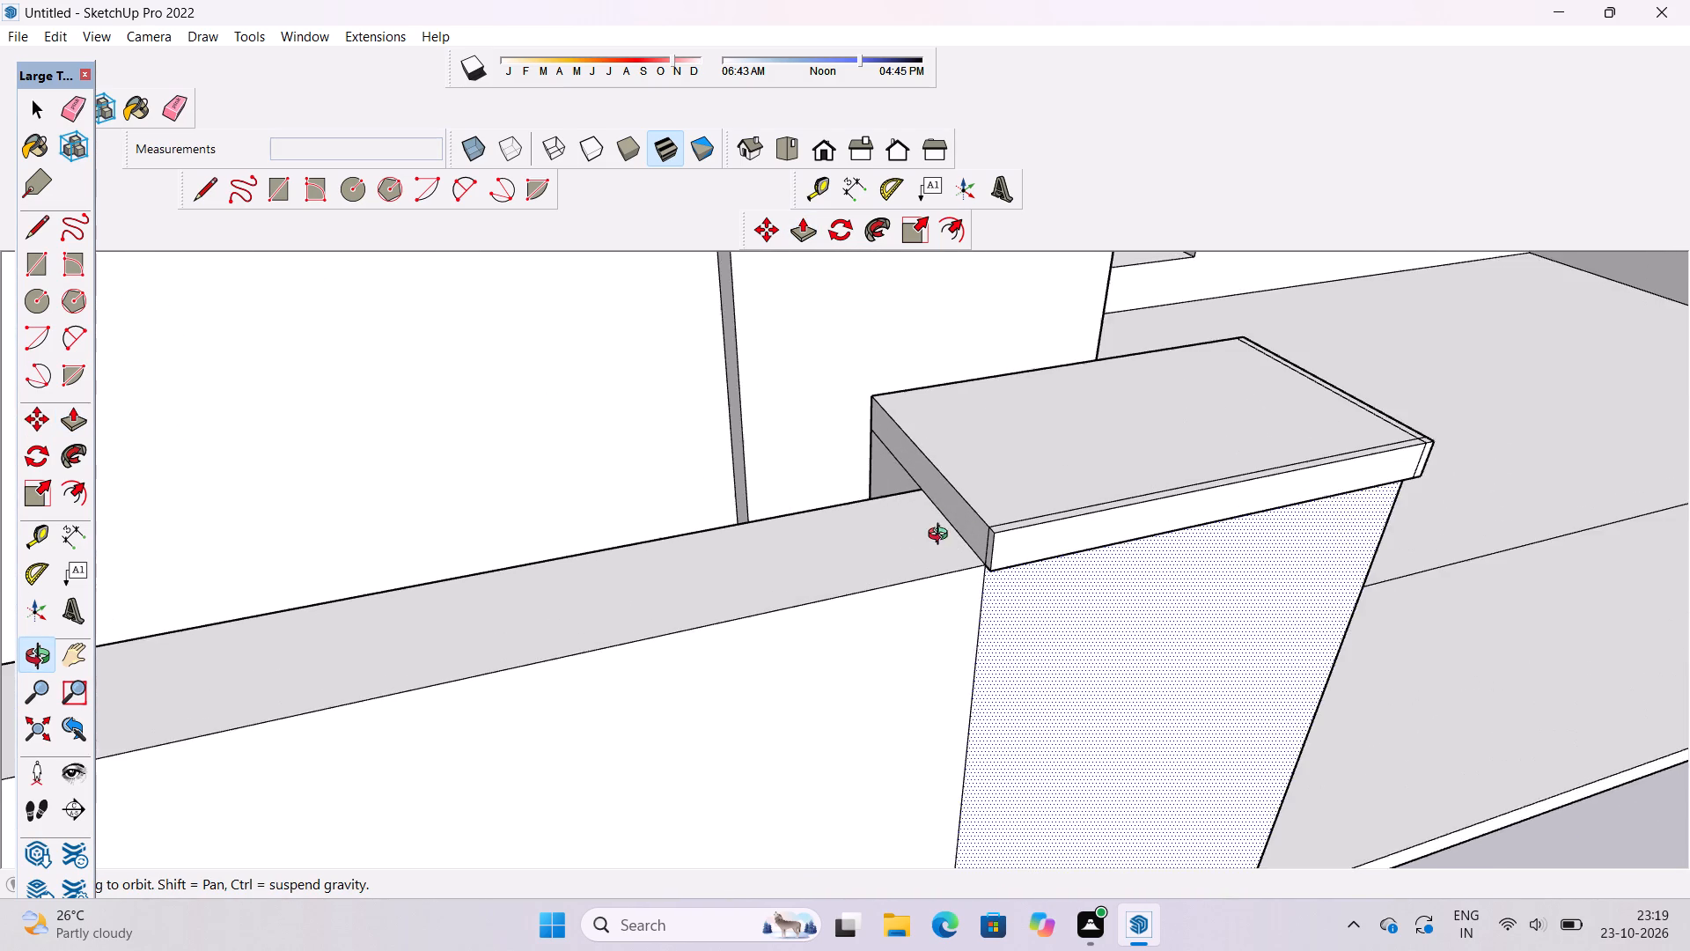
scroll(942, 536, "up", 1)
left_click_drag(942, 535, 885, 555, "shift")
key("p")
scroll(913, 520, "up", 5)
scroll(798, 477, "down", 2)
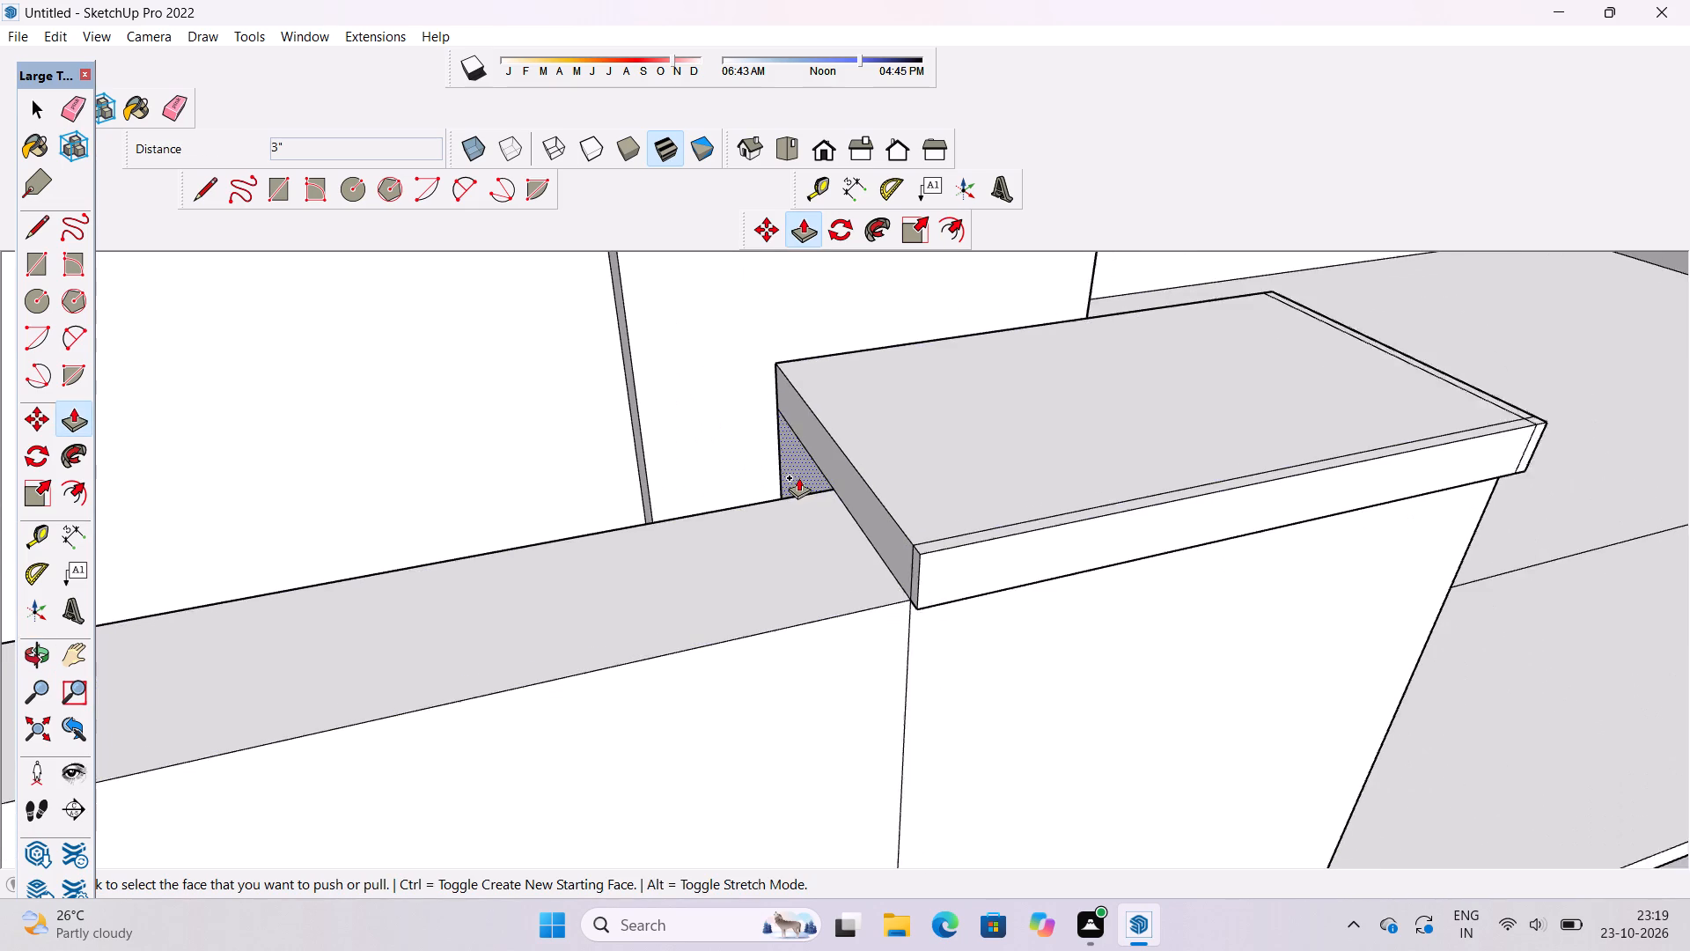
scroll(798, 477, "down", 2)
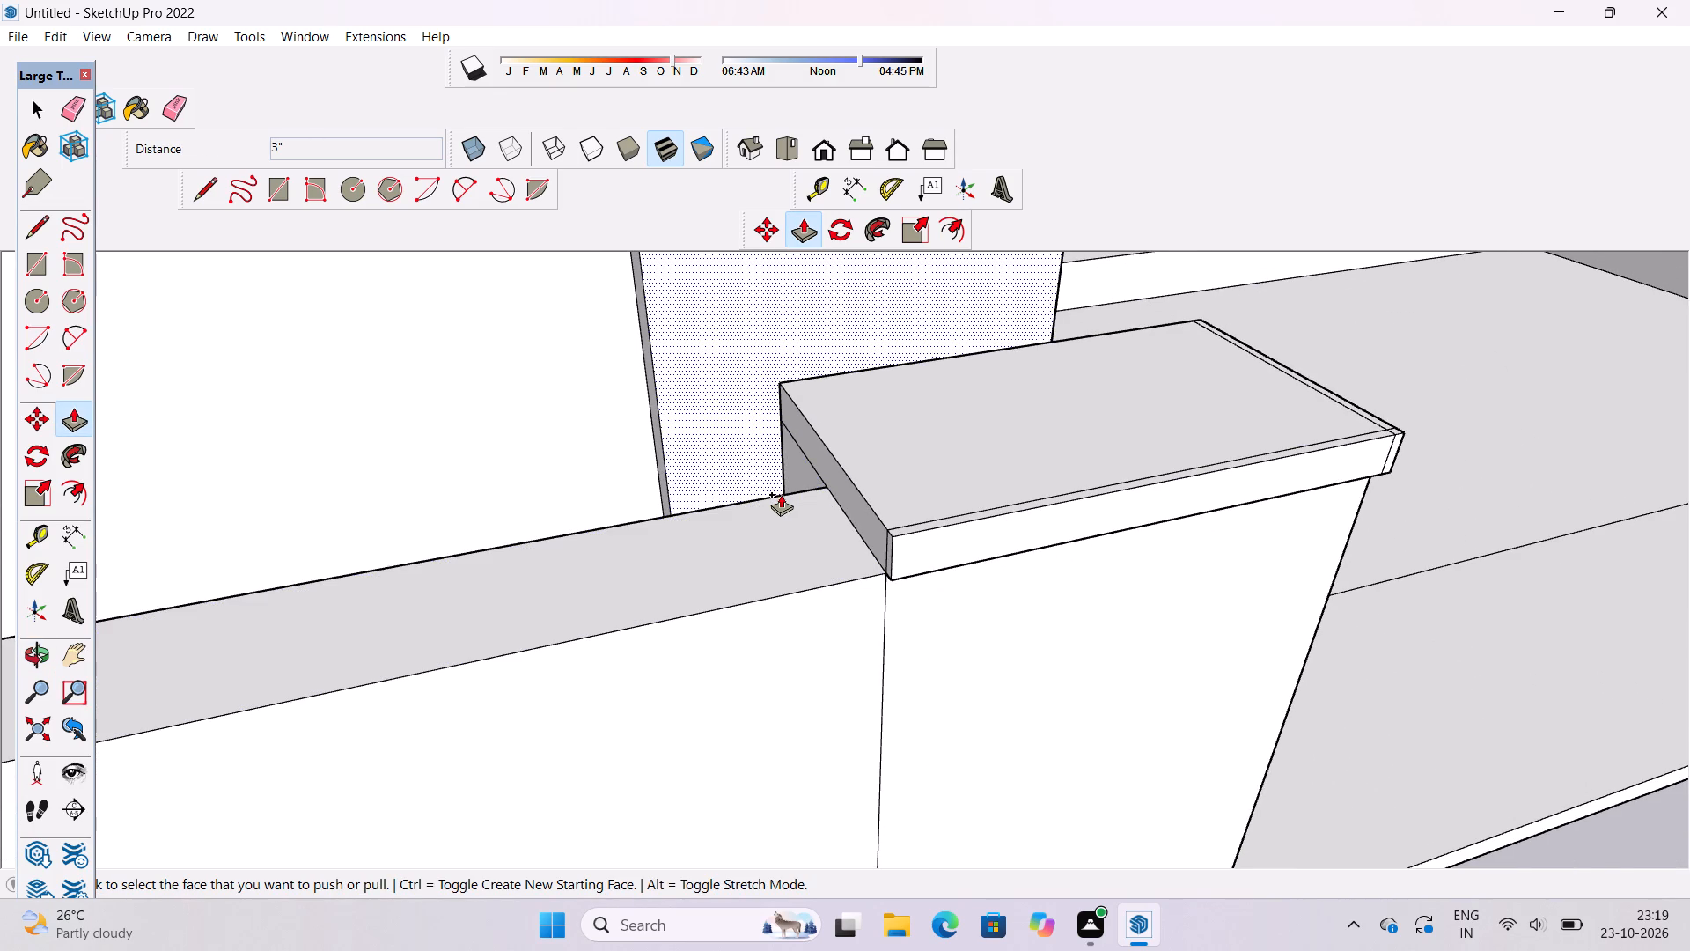
scroll(791, 518, "up", 5)
scroll(889, 484, "up", 4)
scroll(699, 417, "down", 6)
scroll(794, 468, "up", 5)
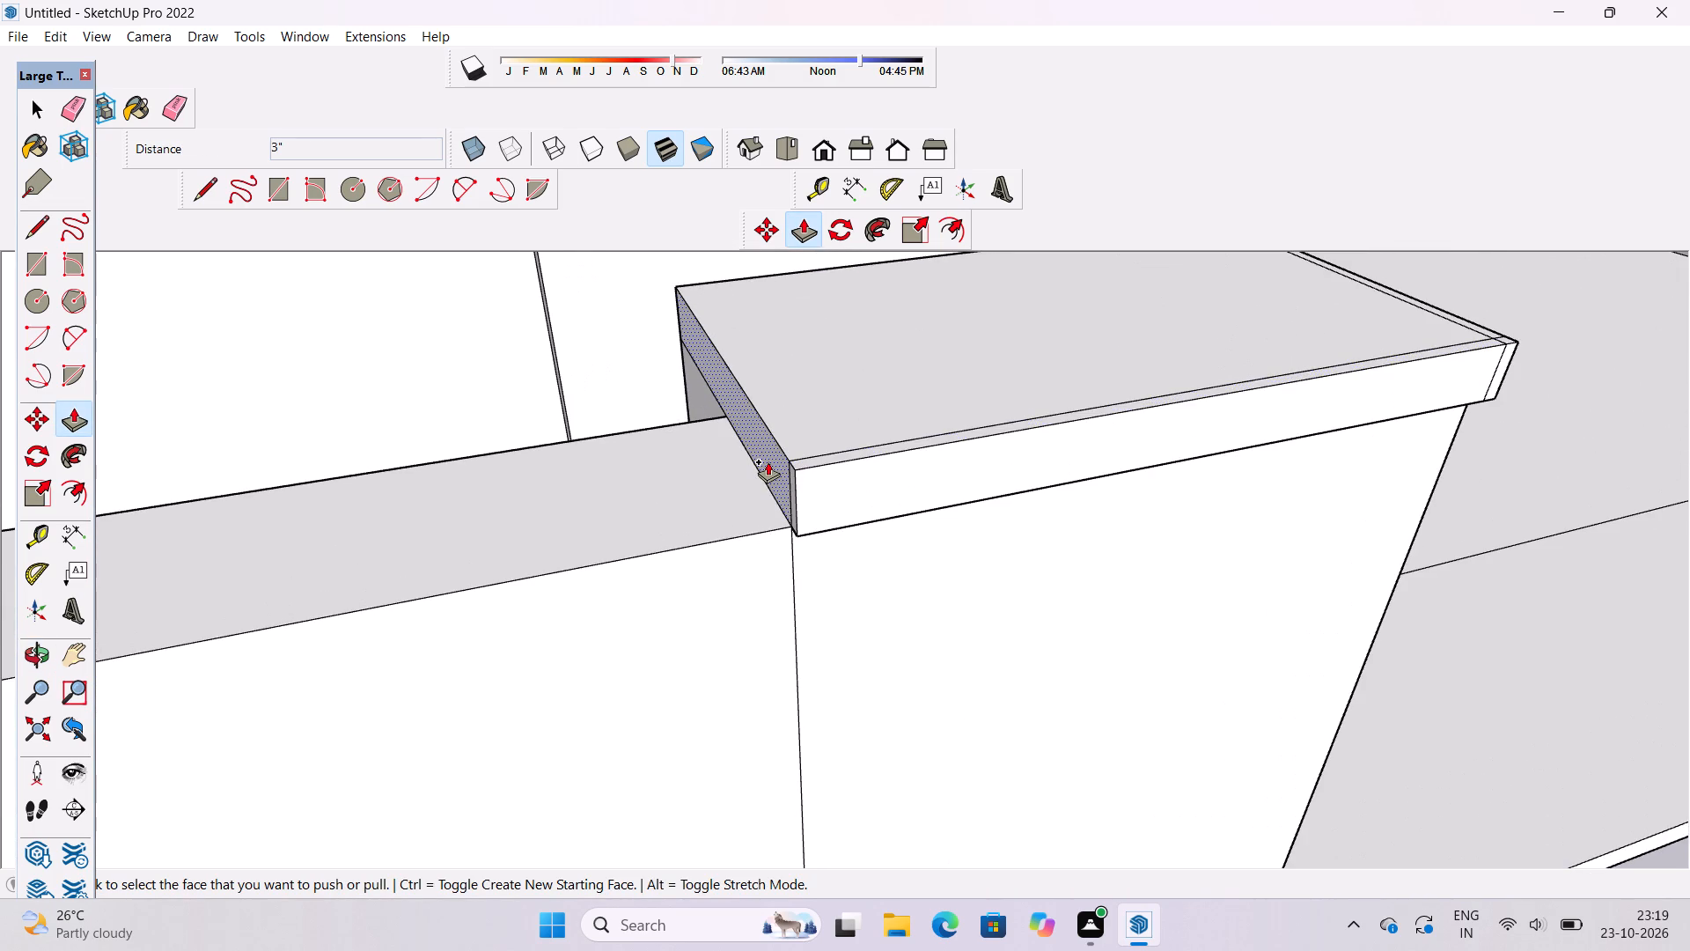
scroll(768, 461, "up", 3)
scroll(743, 445, "down", 3)
scroll(705, 390, "up", 3)
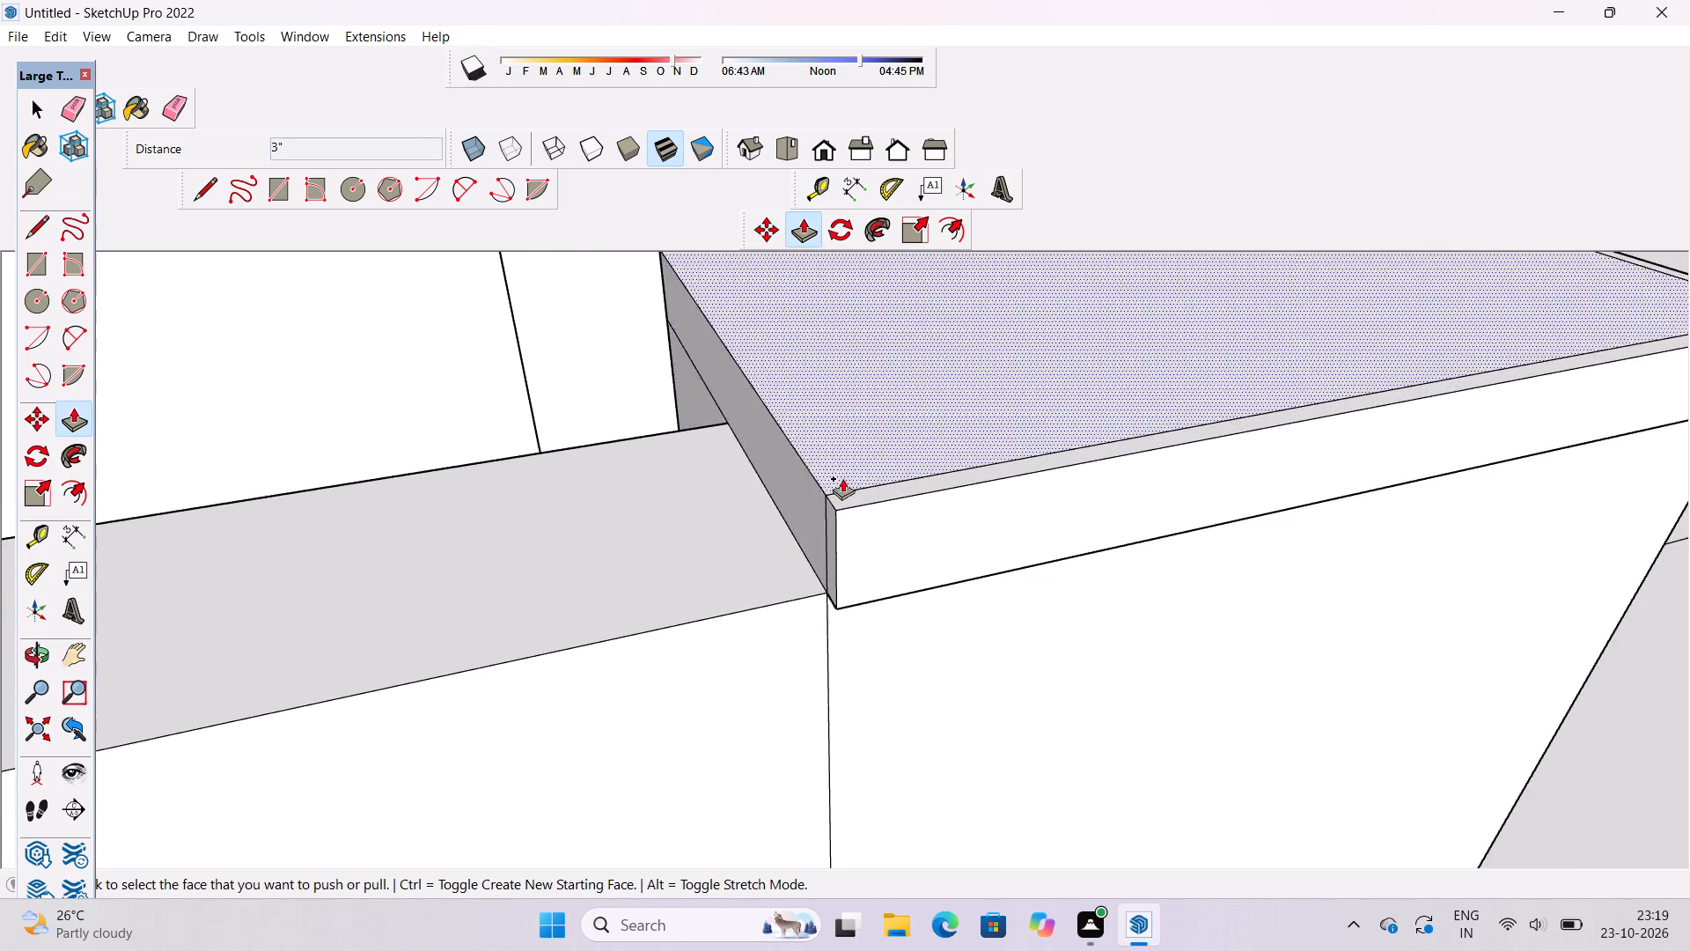
scroll(881, 498, "down", 4)
scroll(660, 321, "up", 4)
scroll(740, 358, "down", 5)
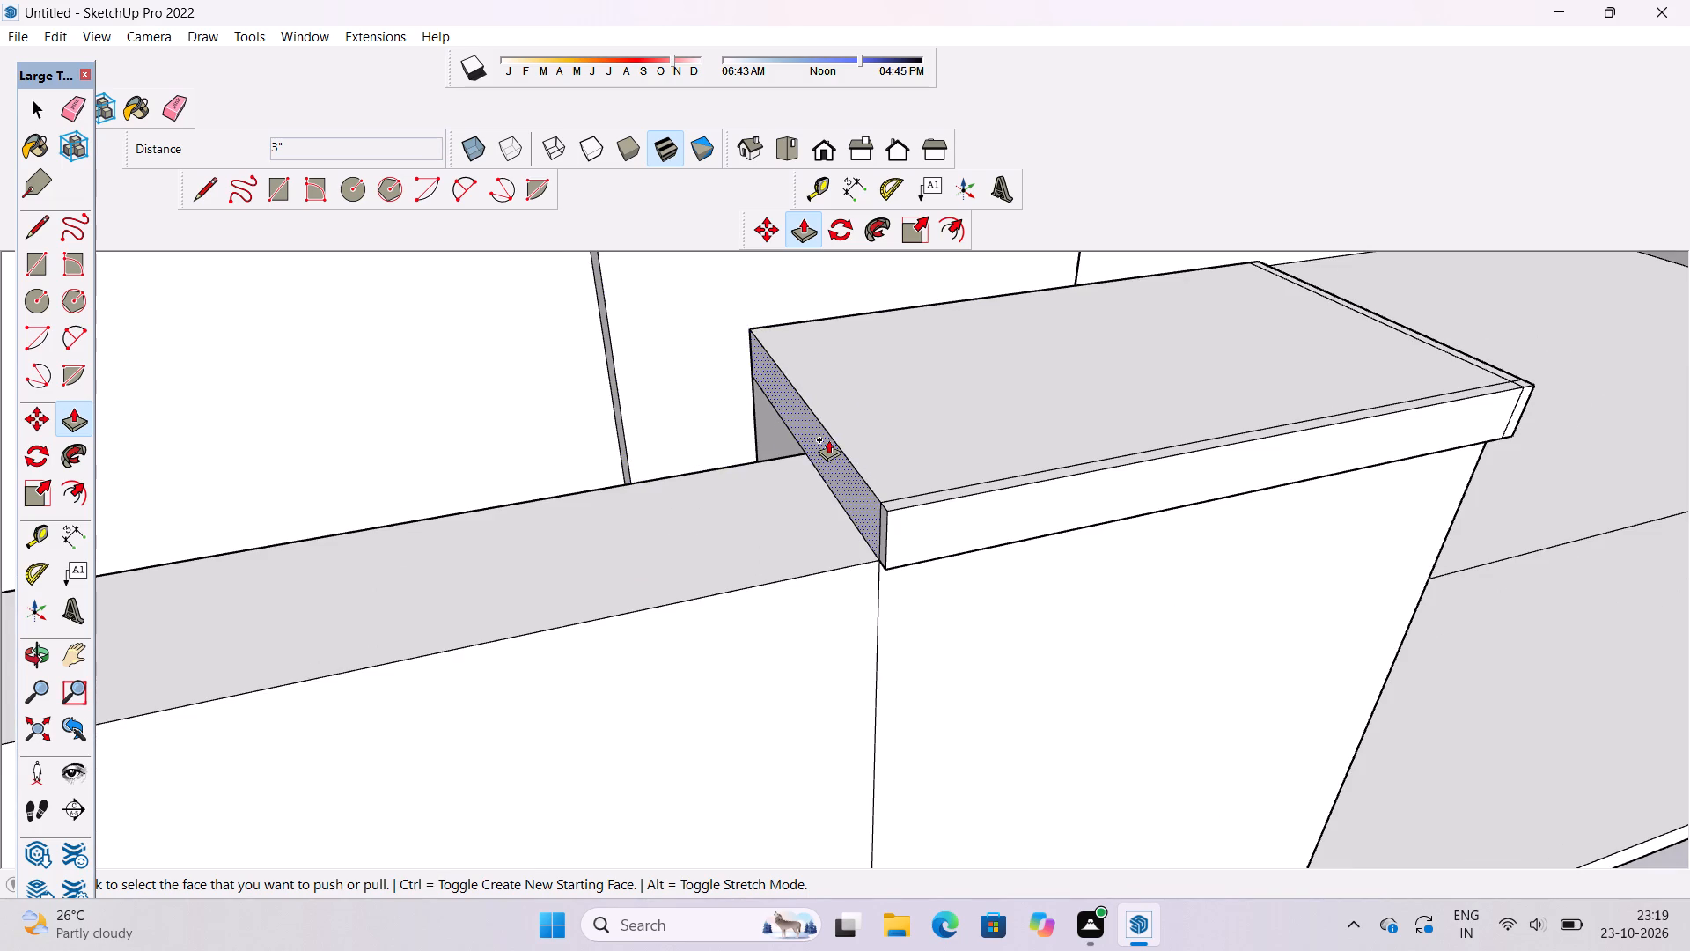
left_click(828, 439)
type("3\"")
key("Return")
Fill the notch at the wall-side front corner by extending the side band's end face flush with the front band.
scroll(874, 517, "up", 7)
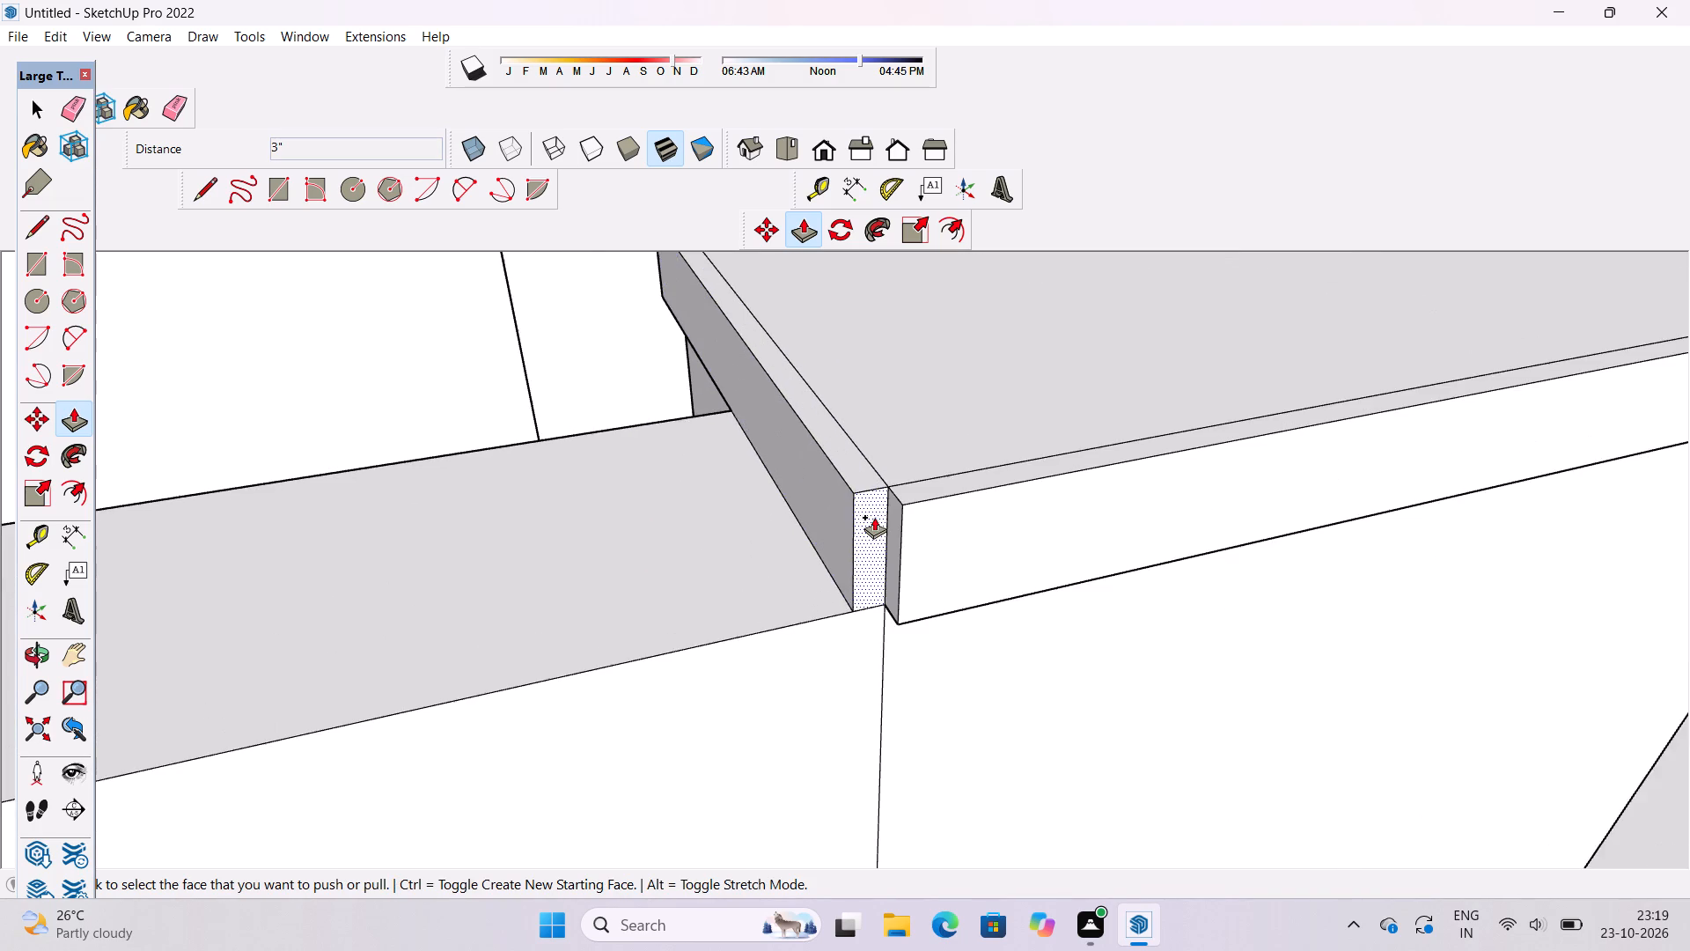
scroll(874, 517, "up", 4)
left_click(901, 490)
left_click(824, 480)
Erase the leftover seam lines on the cap's top and sides at its wall-side front corner.
scroll(897, 463, "down", 11)
scroll(649, 508, "down", 2)
key("e")
scroll(708, 484, "up", 9)
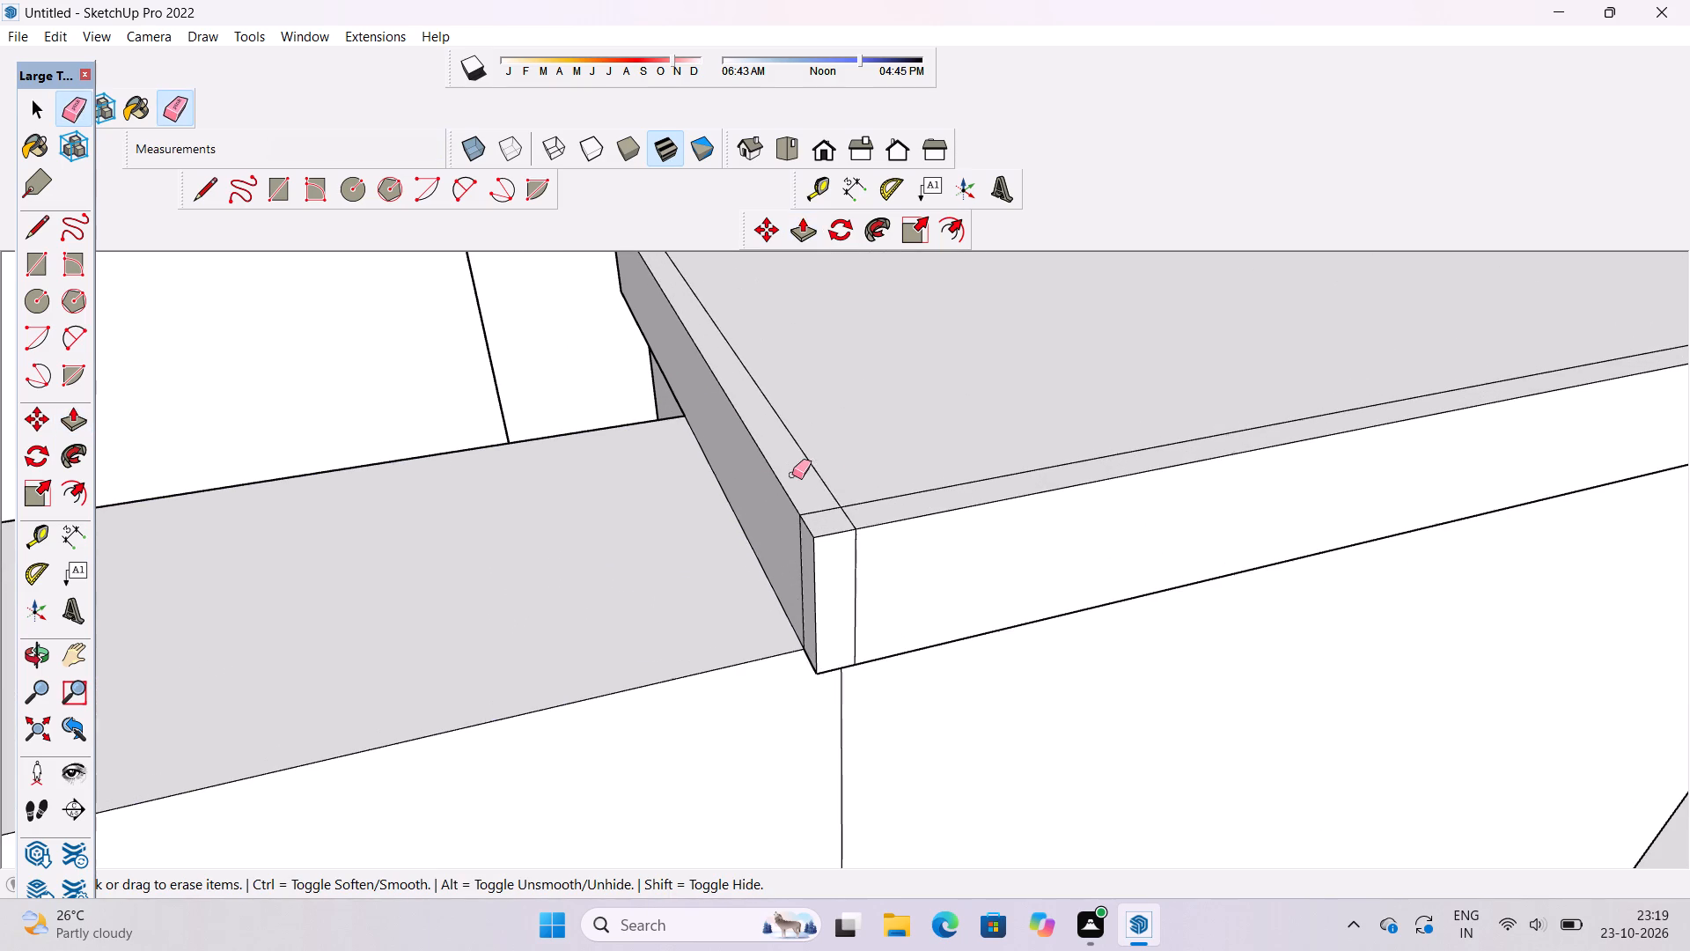
left_click_drag(823, 480, 840, 510)
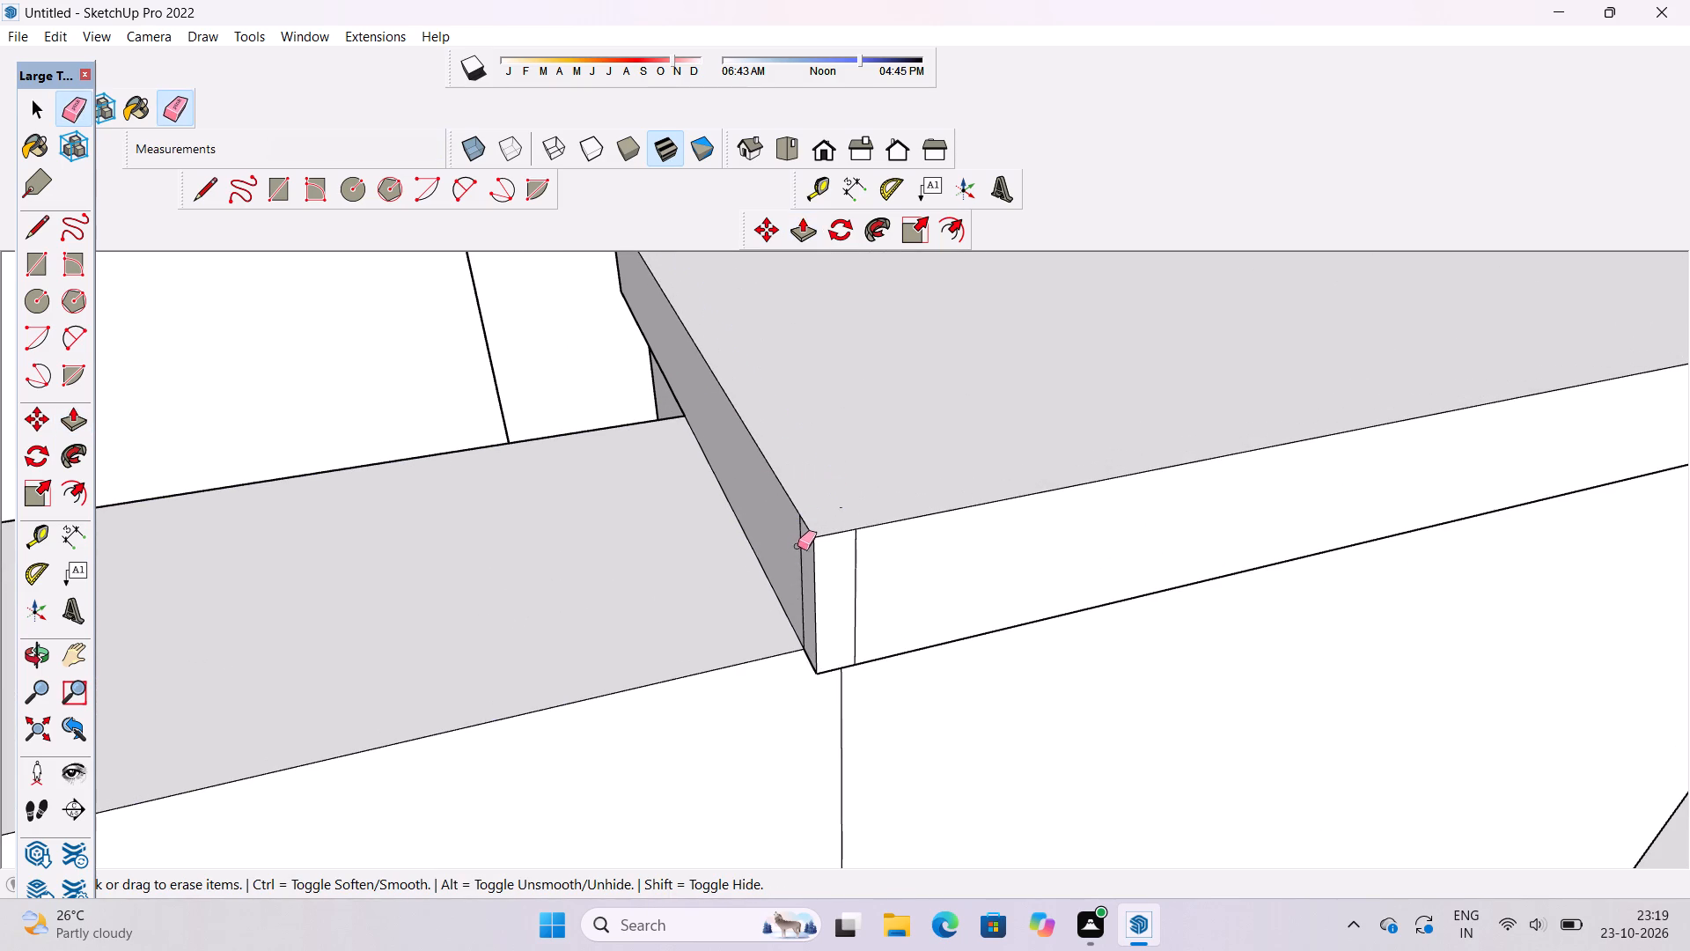
left_click(801, 538)
left_click(857, 564)
Erase the leftover seam lines on the cap's top and sides at its porch-side front corner.
scroll(709, 588, "down", 11)
key("o")
left_click_drag(1071, 577, 1034, 577)
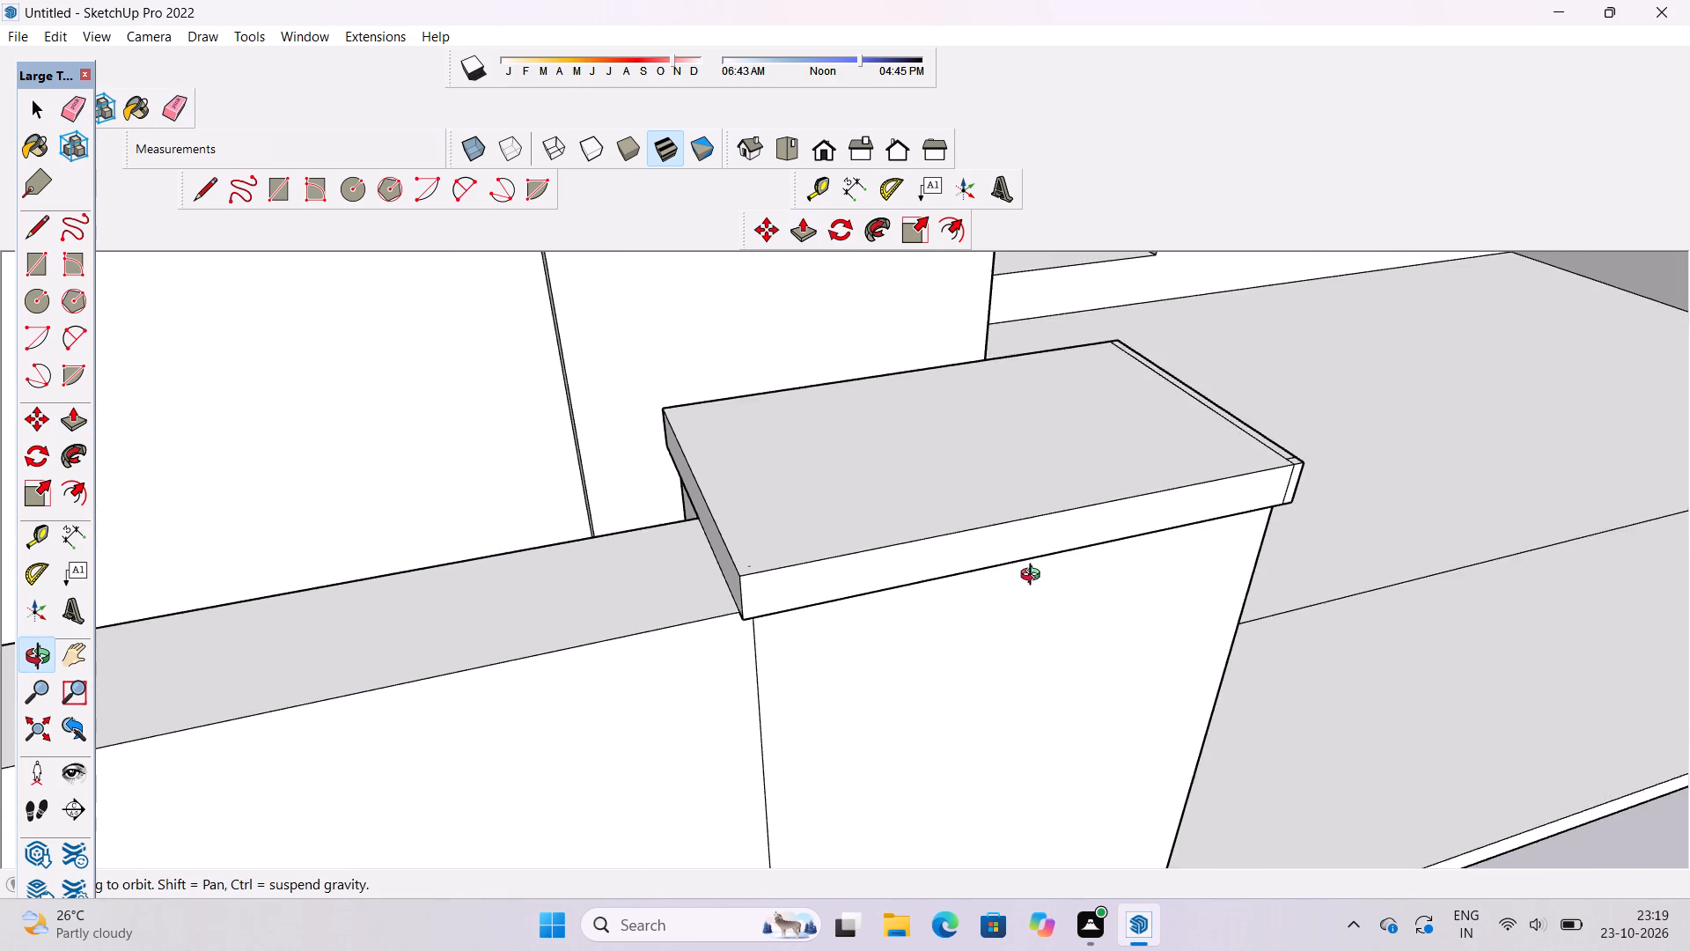
left_click_drag(1034, 577, 739, 577)
left_click_drag(898, 587, 779, 486, "shift")
left_click_drag(934, 500, 843, 514)
left_click_drag(893, 535, 724, 449, "shift")
left_click_drag(820, 509, 766, 542)
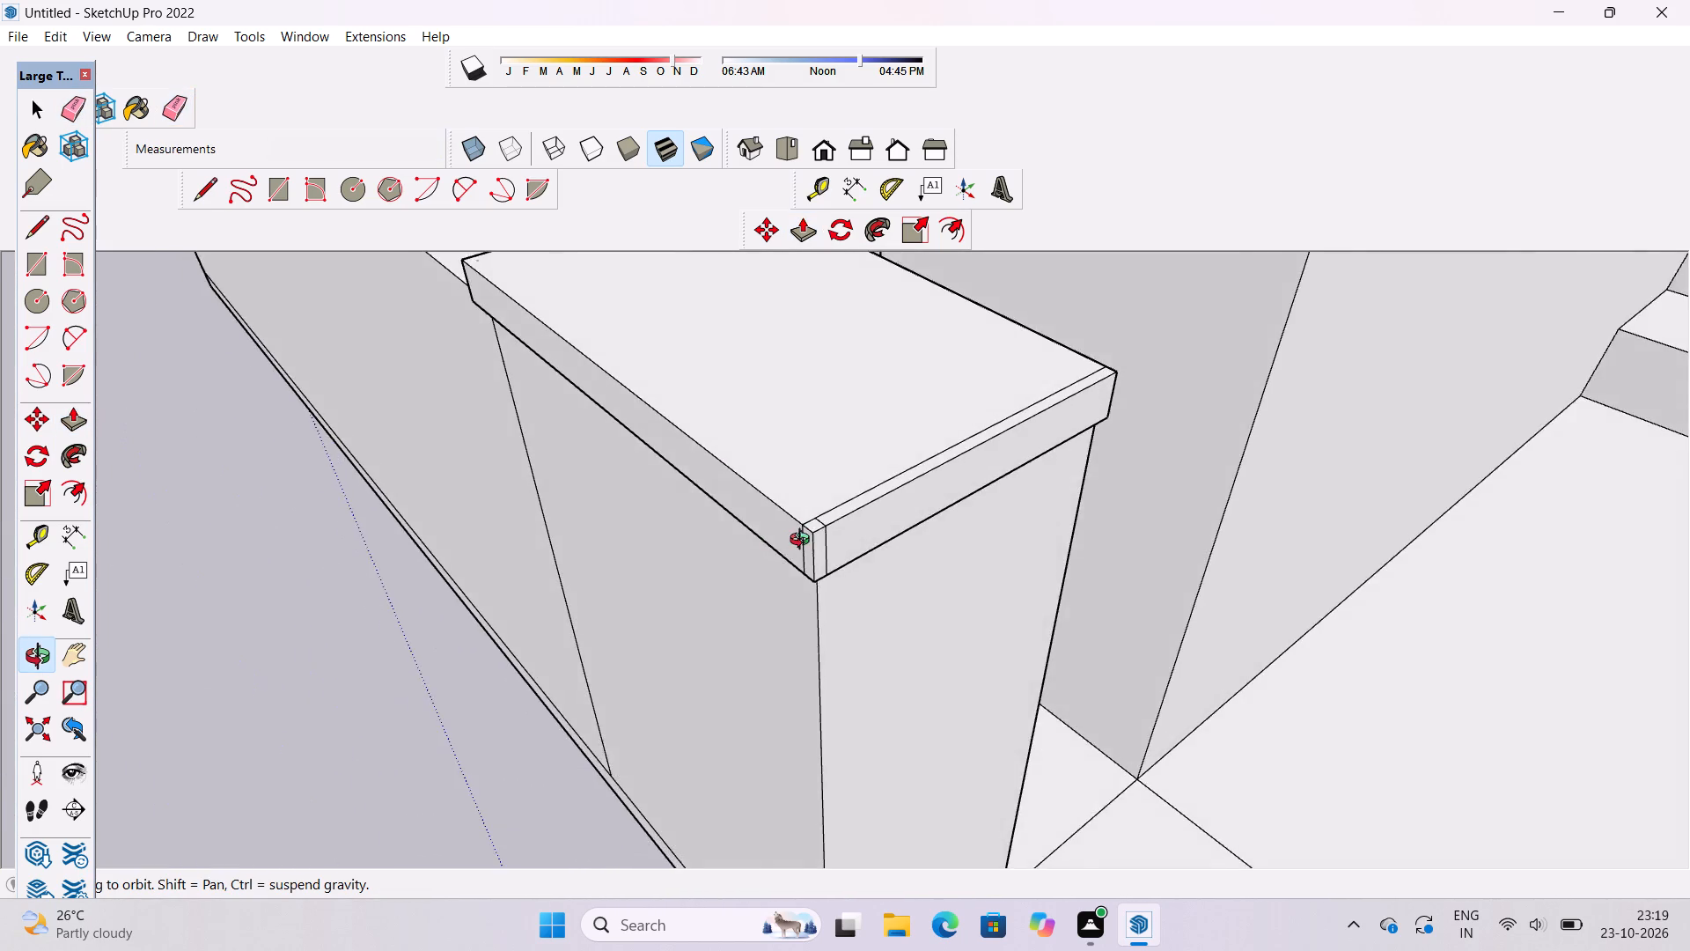
scroll(804, 542, "up", 4)
left_click_drag(808, 534, 724, 579, "shift")
scroll(724, 579, "down", 4)
key("e")
scroll(738, 551, "up", 6)
left_click_drag(738, 550, 739, 569)
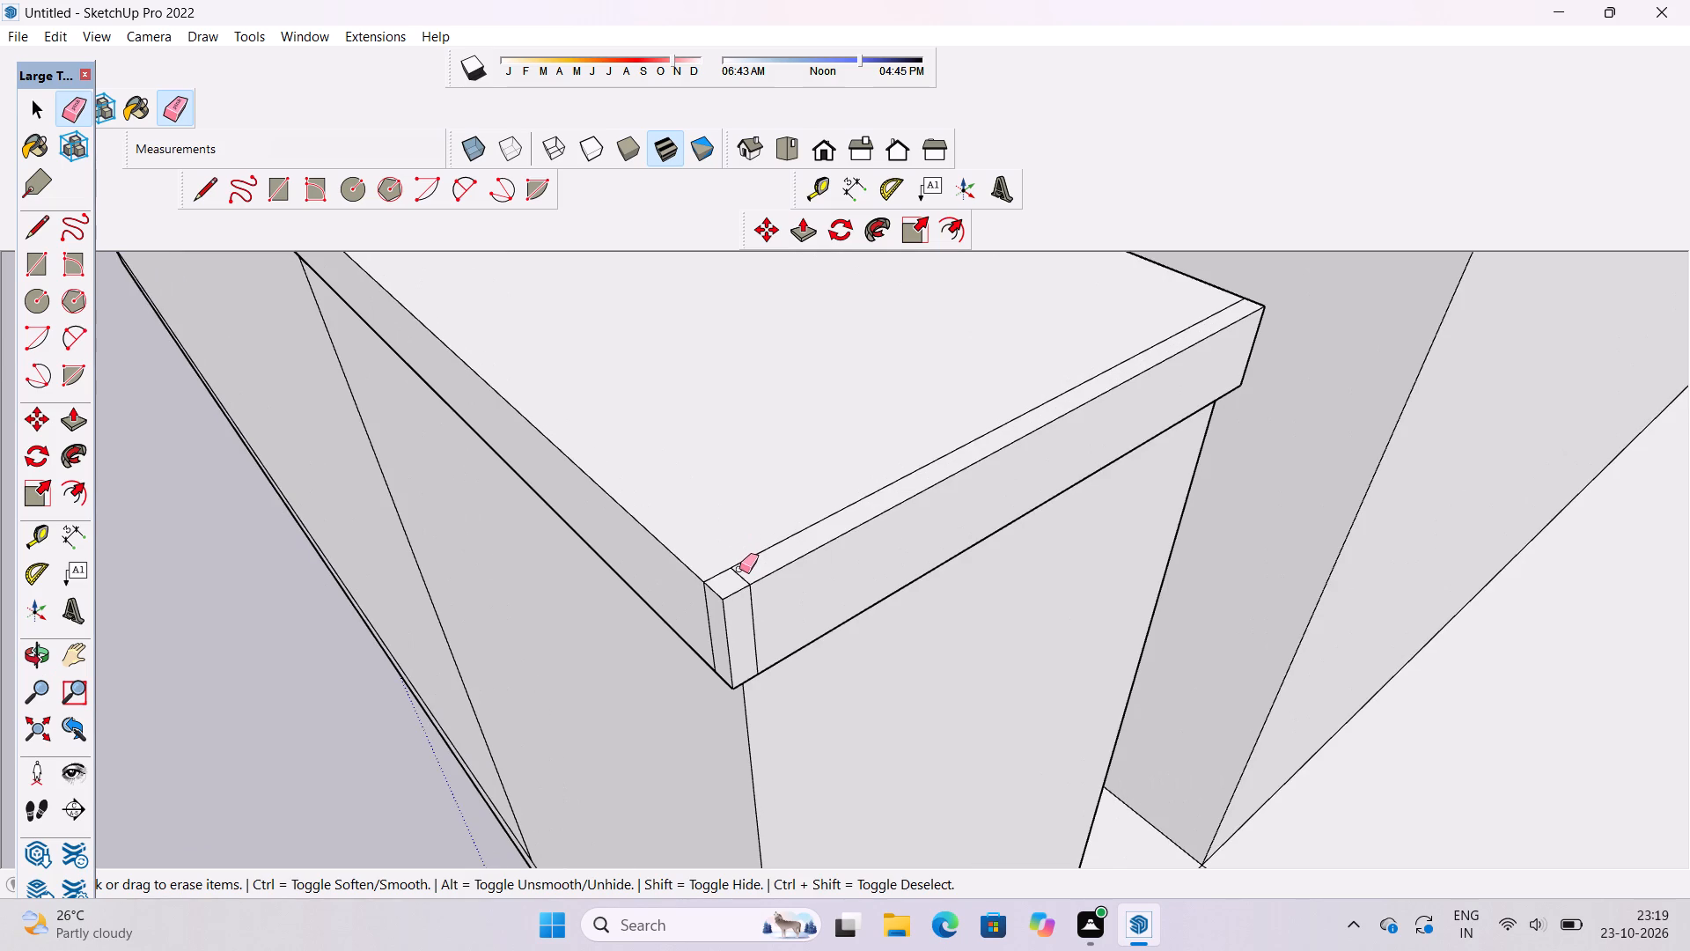
left_click_drag(739, 569, 721, 571)
left_click_drag(762, 598, 749, 615)
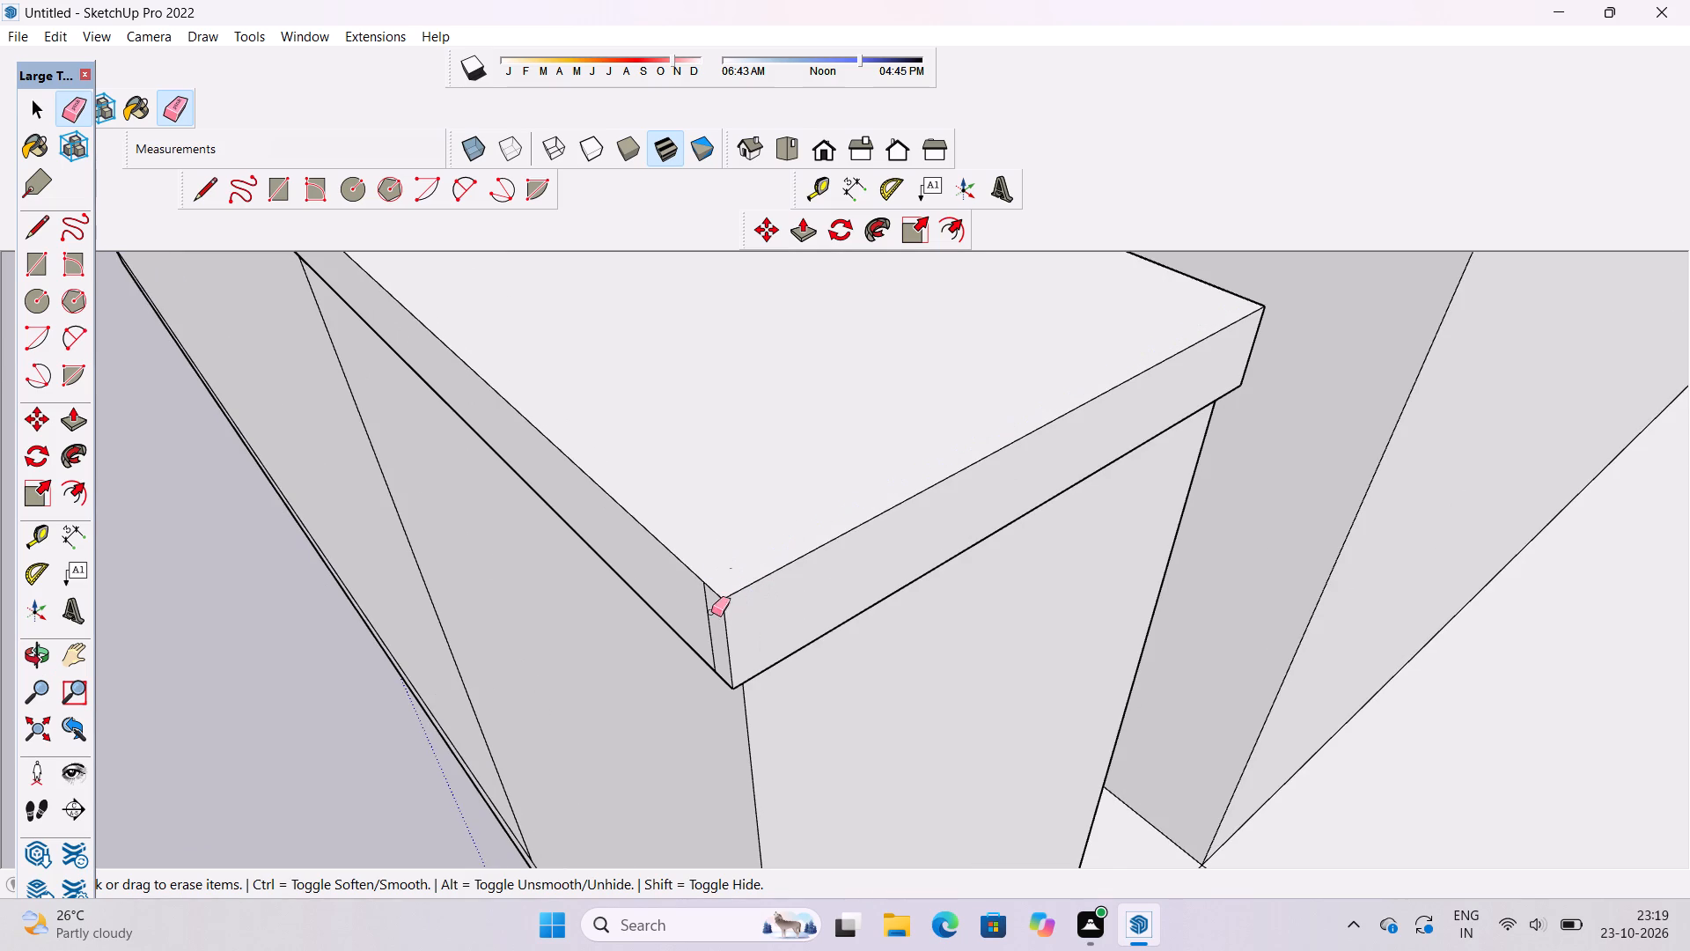
left_click(705, 611)
Erase the two seam lines on the underside of the projecting band at its porch-side front corner.
key("o")
scroll(850, 611, "down", 6)
left_click_drag(814, 689, 822, 536)
scroll(822, 535, "down", 4)
left_click_drag(821, 536, 847, 614, "shift")
left_click_drag(822, 617, 821, 386)
scroll(785, 490, "up", 4)
left_click_drag(805, 468, 821, 571, "shift")
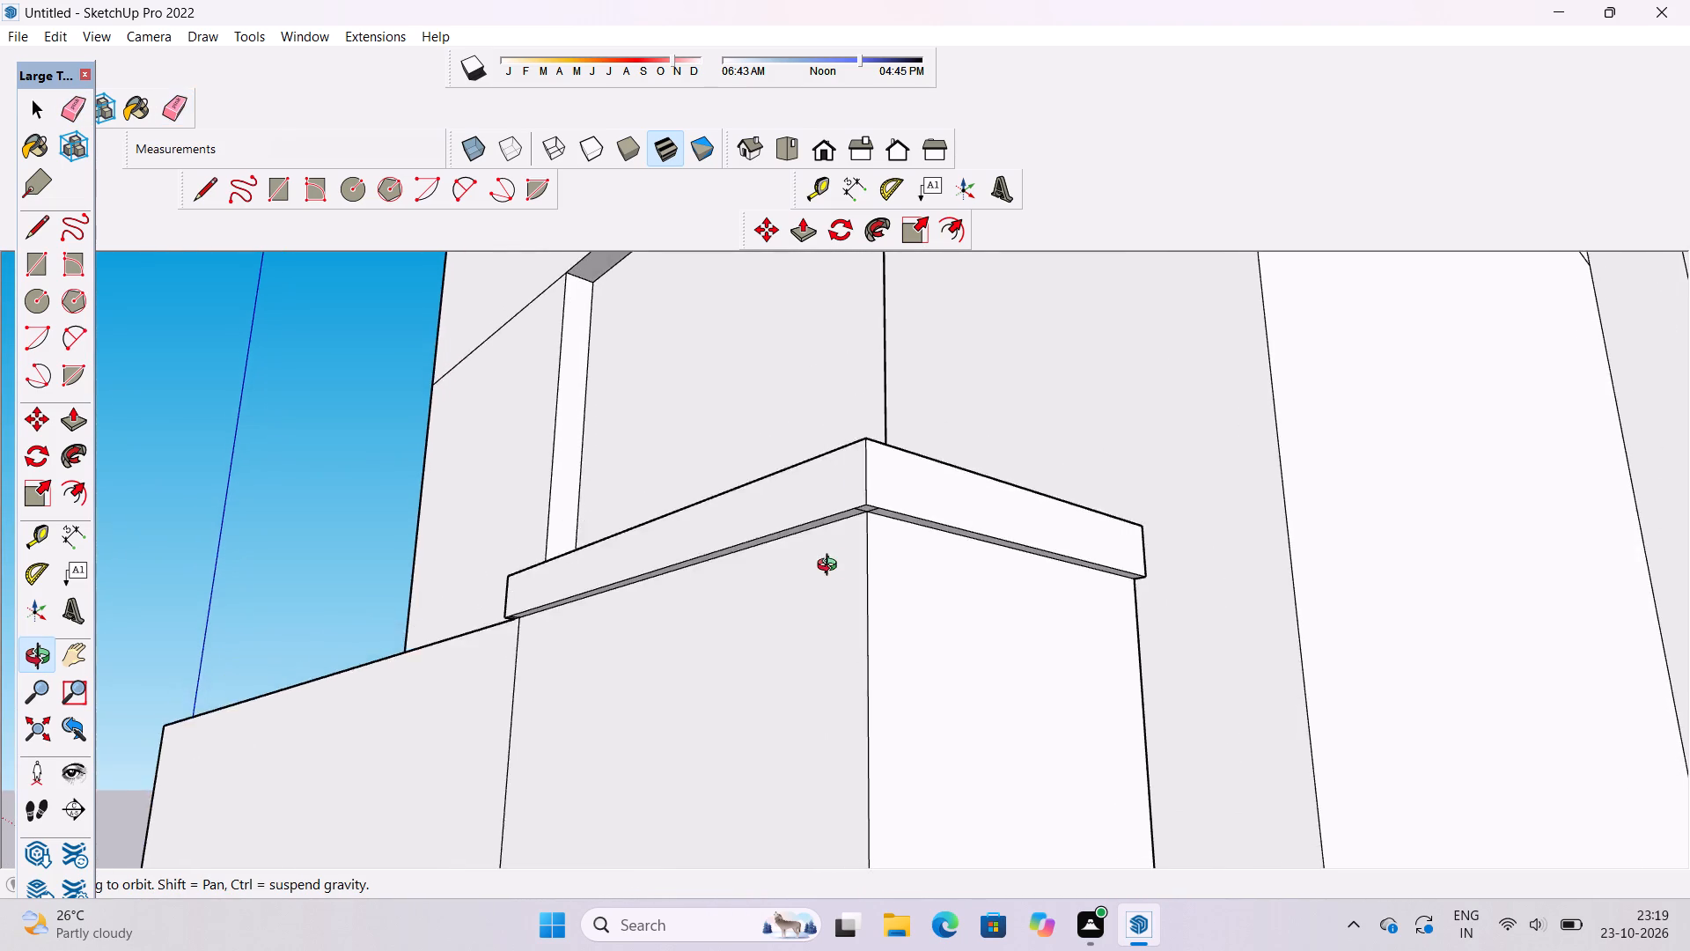
left_click_drag(831, 567, 831, 419)
scroll(881, 367, "up", 5)
left_click_drag(881, 367, 863, 452, "shift")
scroll(853, 455, "up", 5)
key("e")
scroll(853, 455, "up", 4)
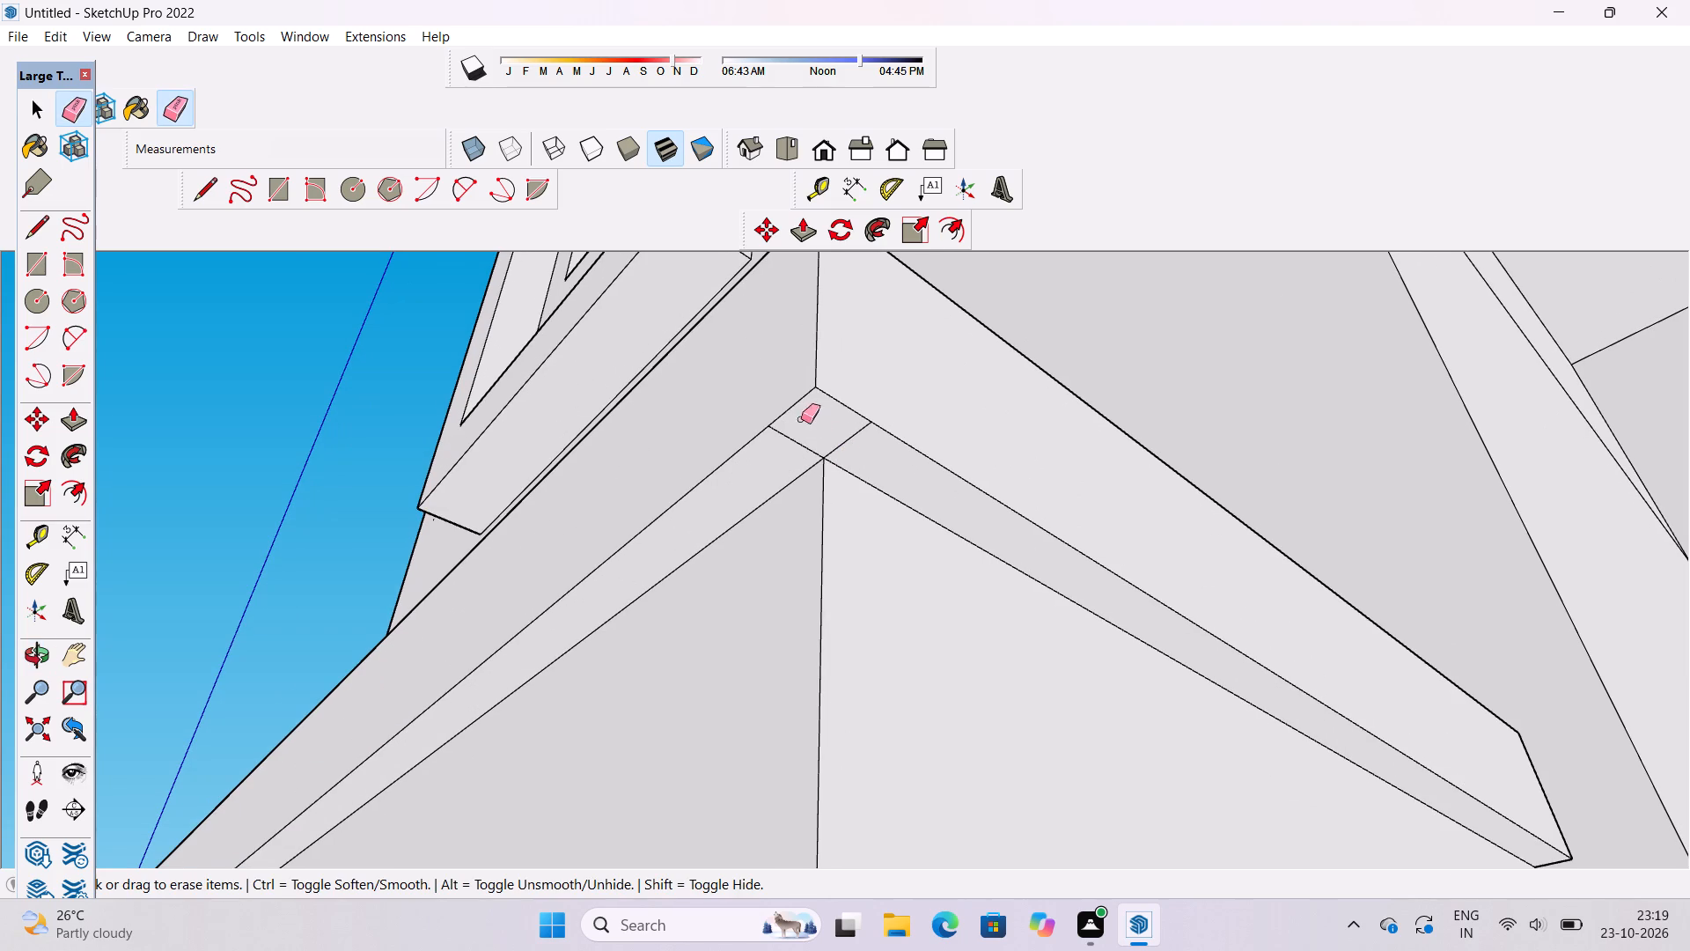
left_click_drag(799, 419, 785, 461)
left_click_drag(837, 427, 850, 443)
Erase the seam line on the underside of the projecting band at its wall-side front corner.
scroll(913, 439, "down", 9)
key("o")
left_click_drag(508, 441, 760, 402)
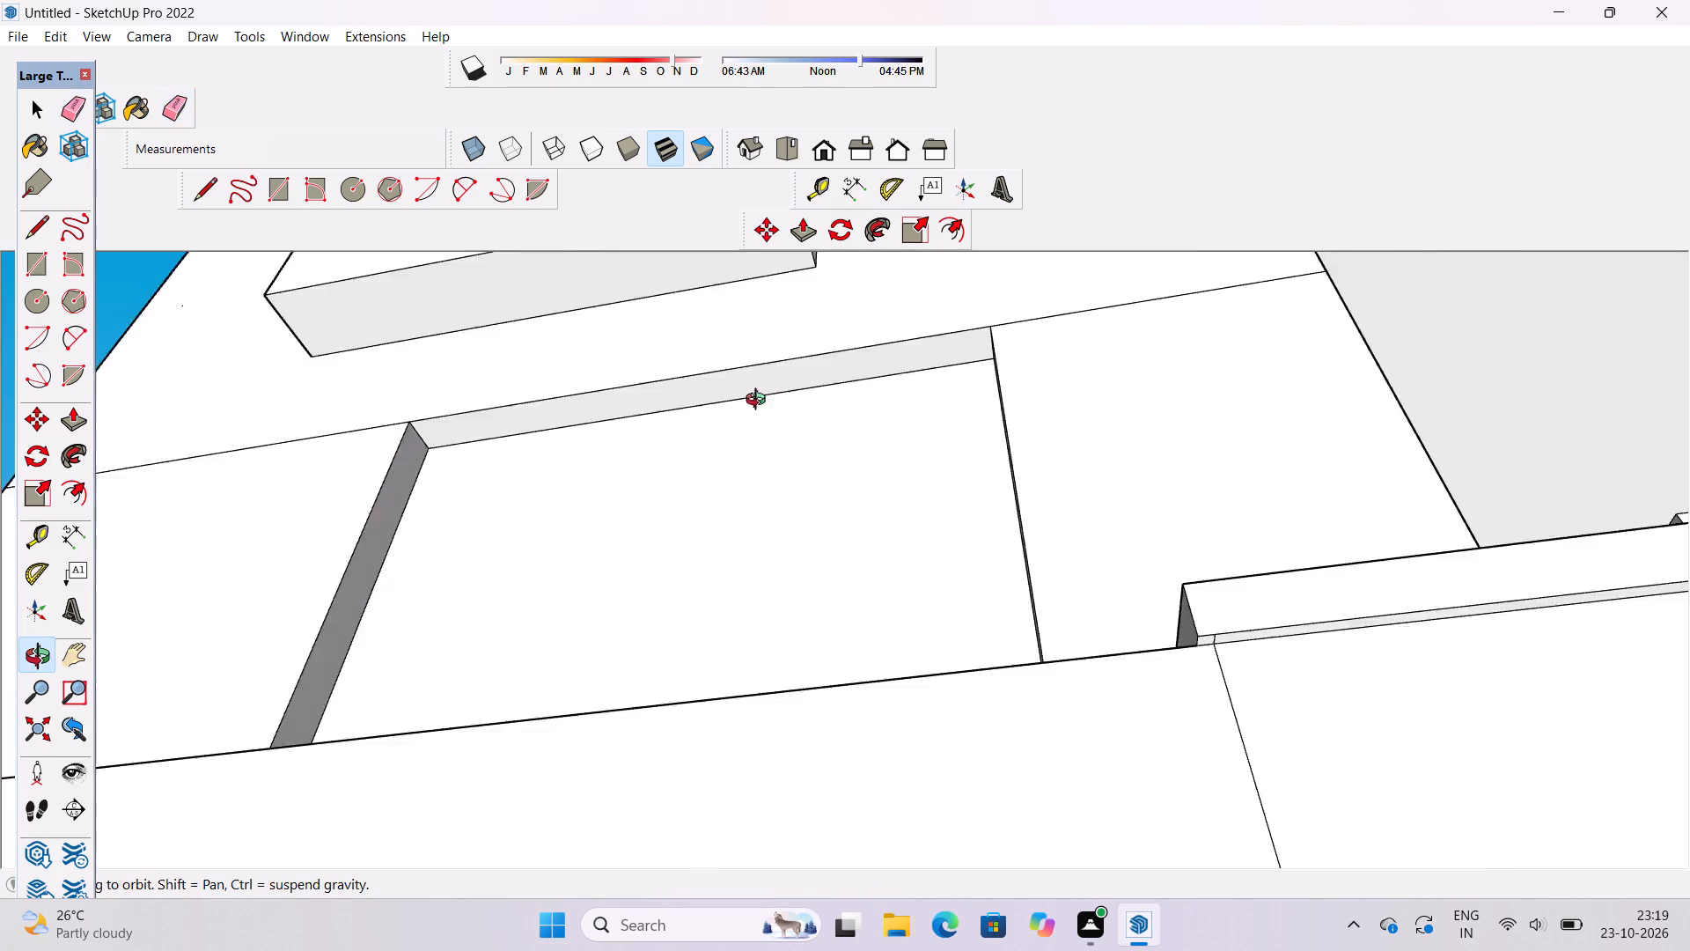
left_click_drag(760, 402, 1111, 344)
scroll(786, 402, "down", 7)
left_click_drag(1097, 409, 815, 409, "shift")
scroll(916, 407, "down", 5)
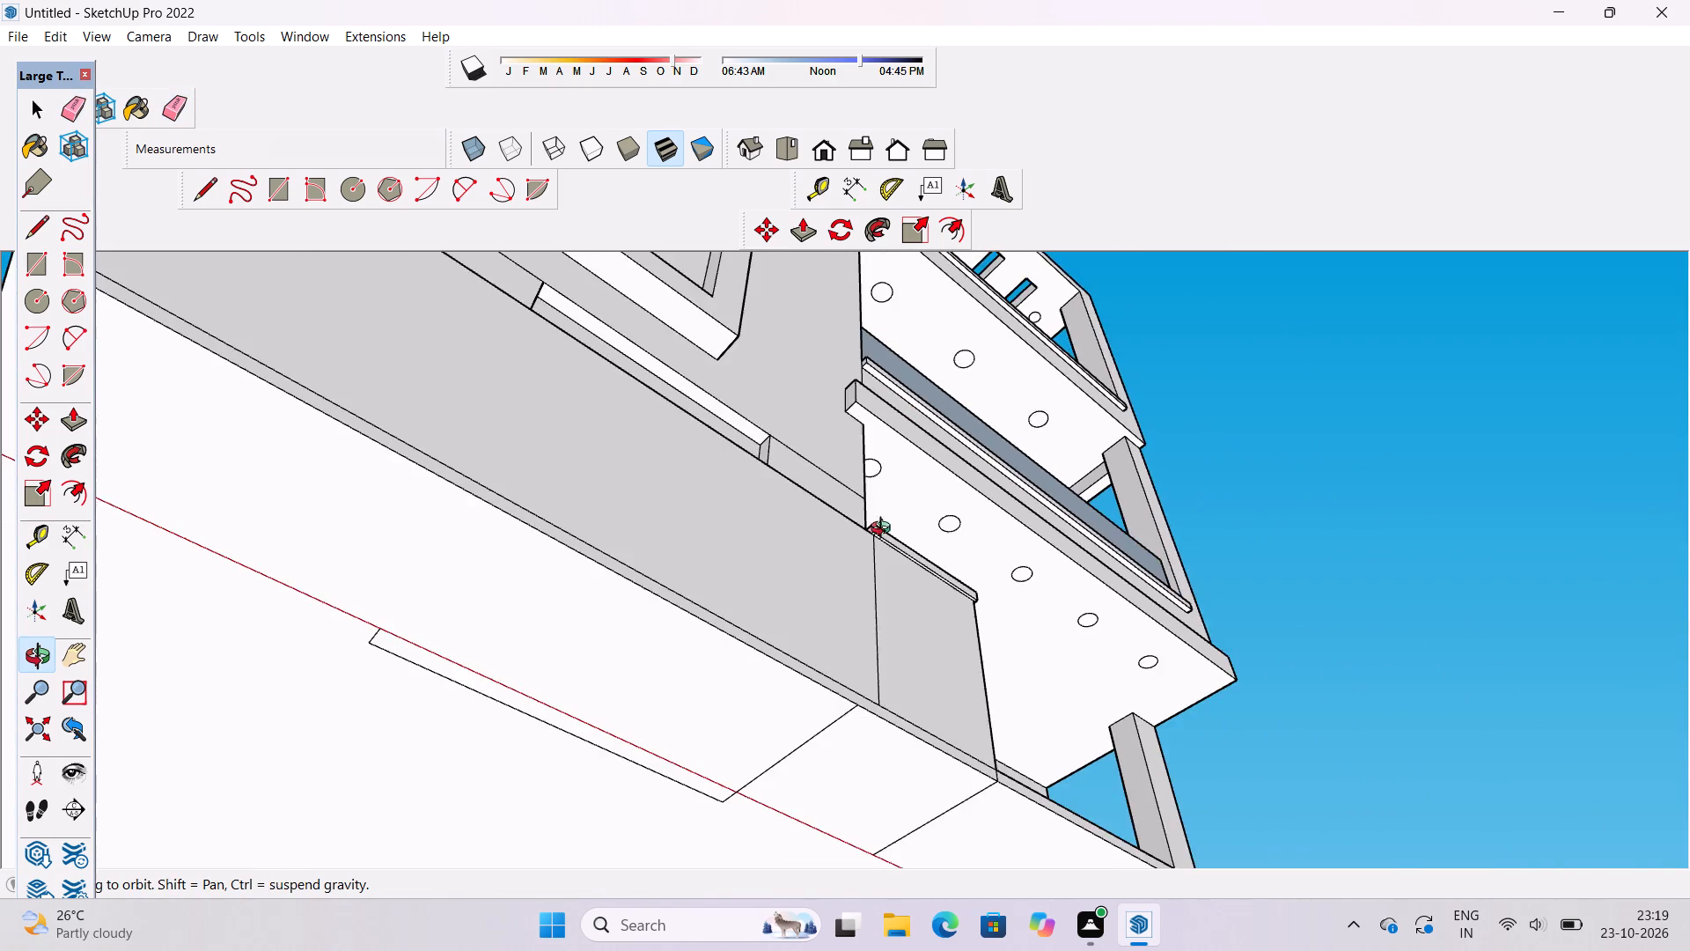
left_click_drag(865, 550, 775, 595, "shift")
scroll(793, 631, "up", 20)
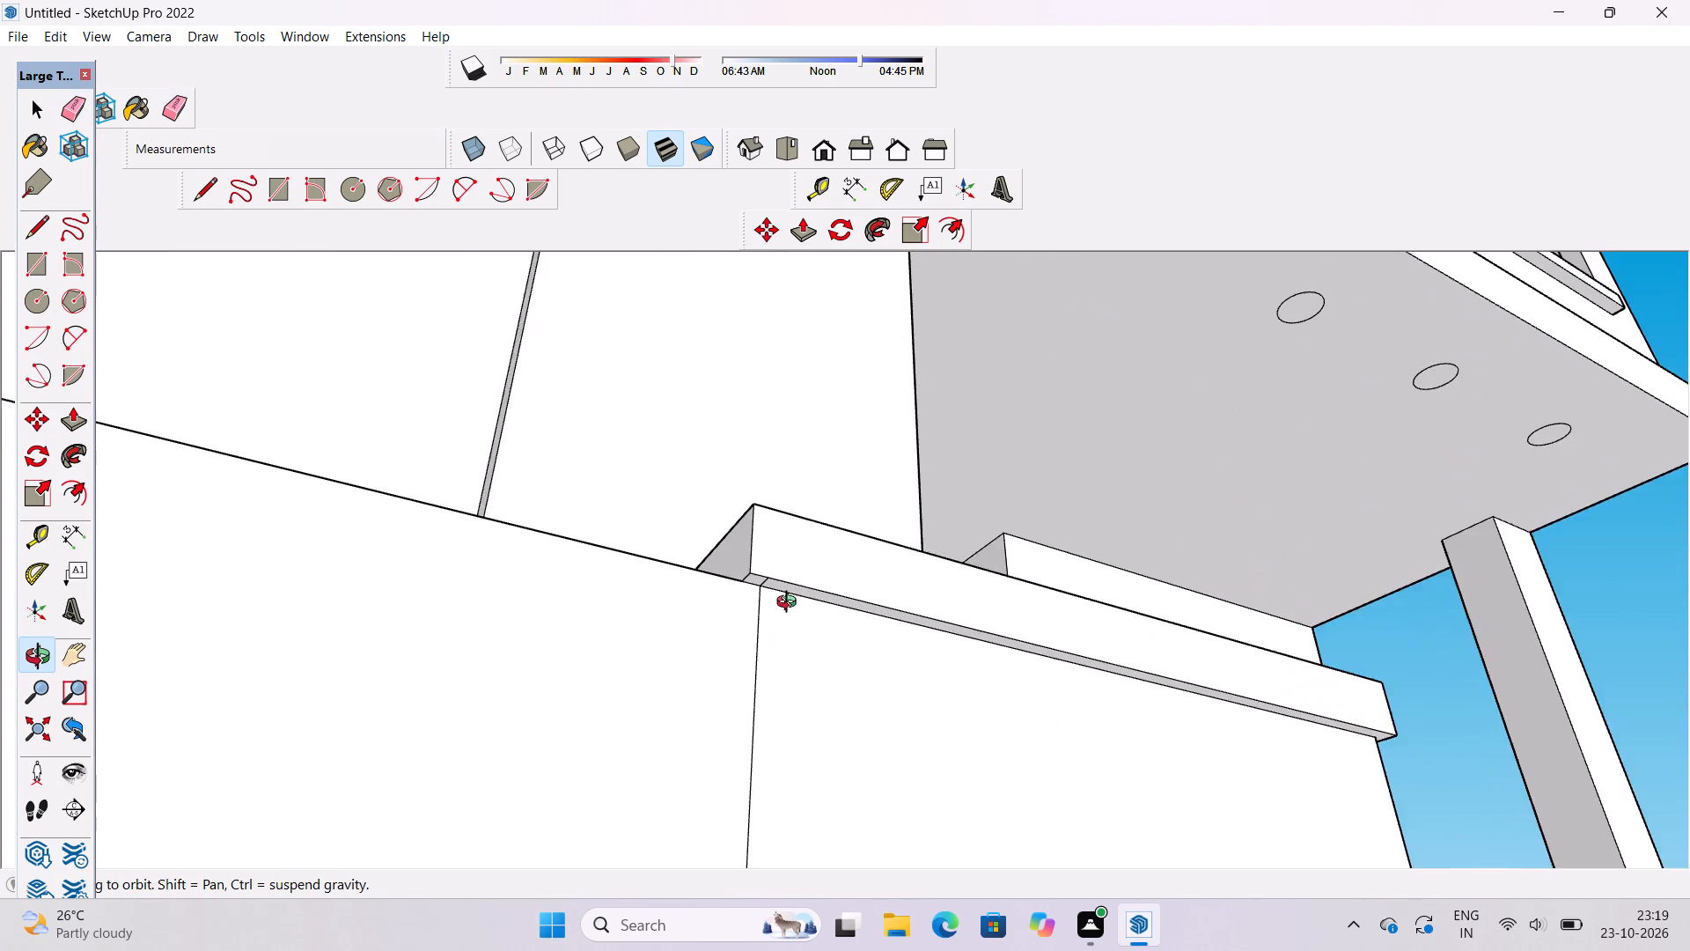
scroll(790, 604, "up", 16)
left_click_drag(731, 533, 741, 562, "shift")
key("e")
scroll(741, 560, "up", 4)
left_click_drag(744, 500, 745, 500)
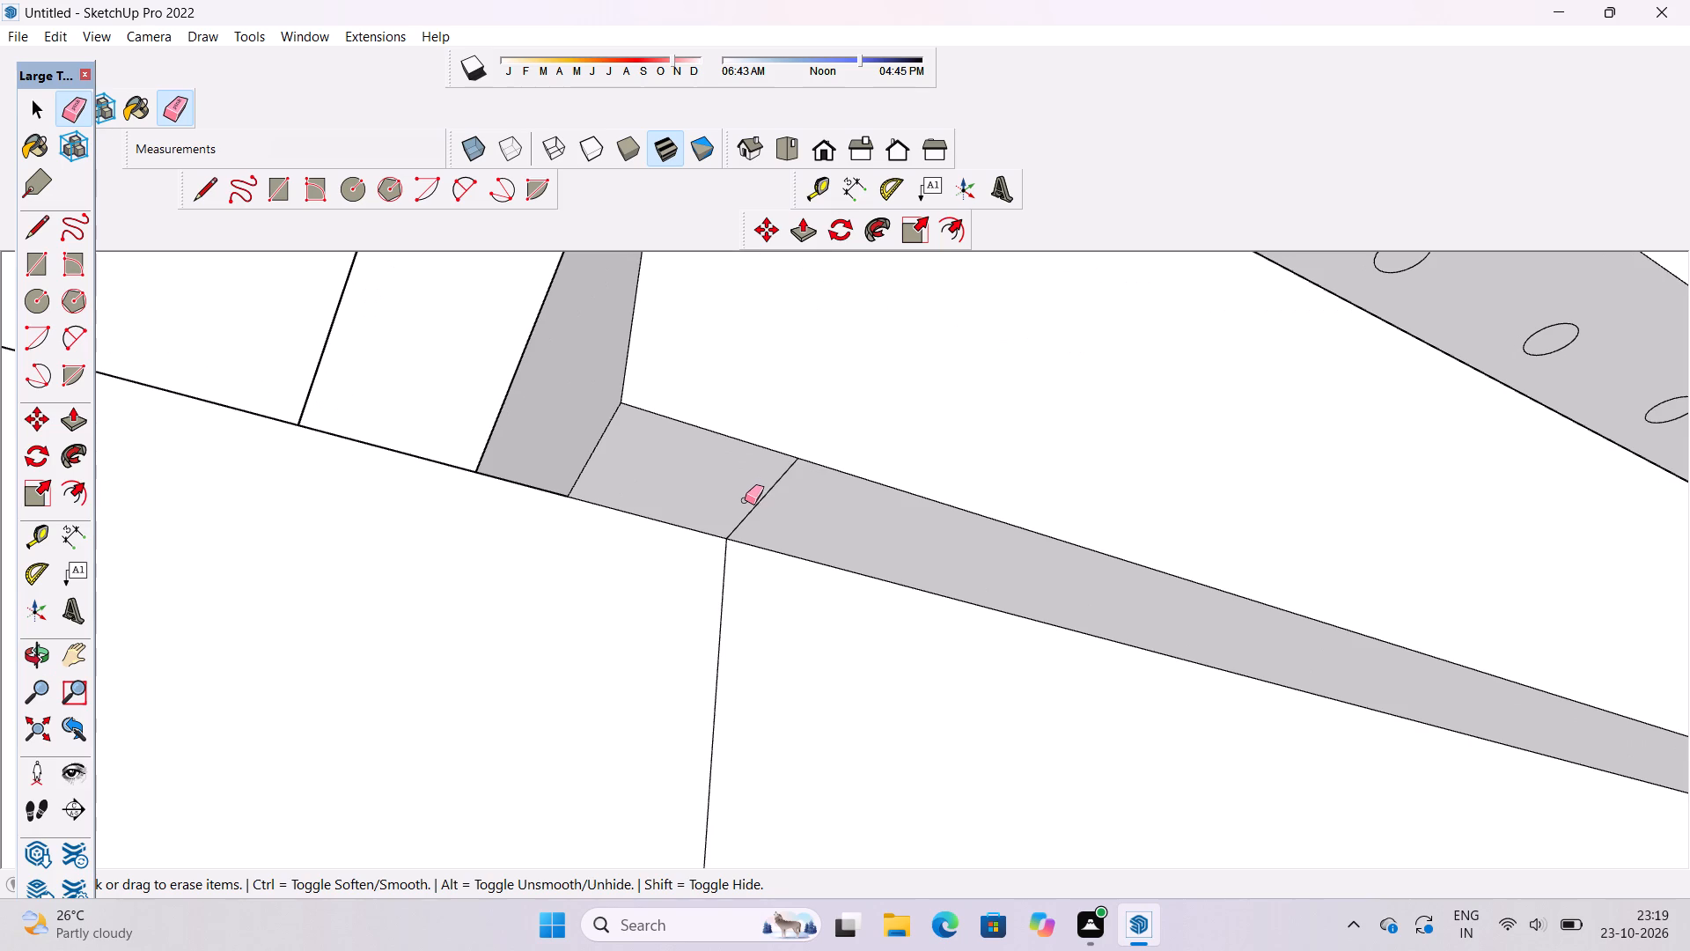
left_click_drag(745, 500, 751, 511)
Push/Pull the front end of the low wall on the porch's far side 14' out to the platform's front corner.
key("o")
scroll(750, 504, "down", 20)
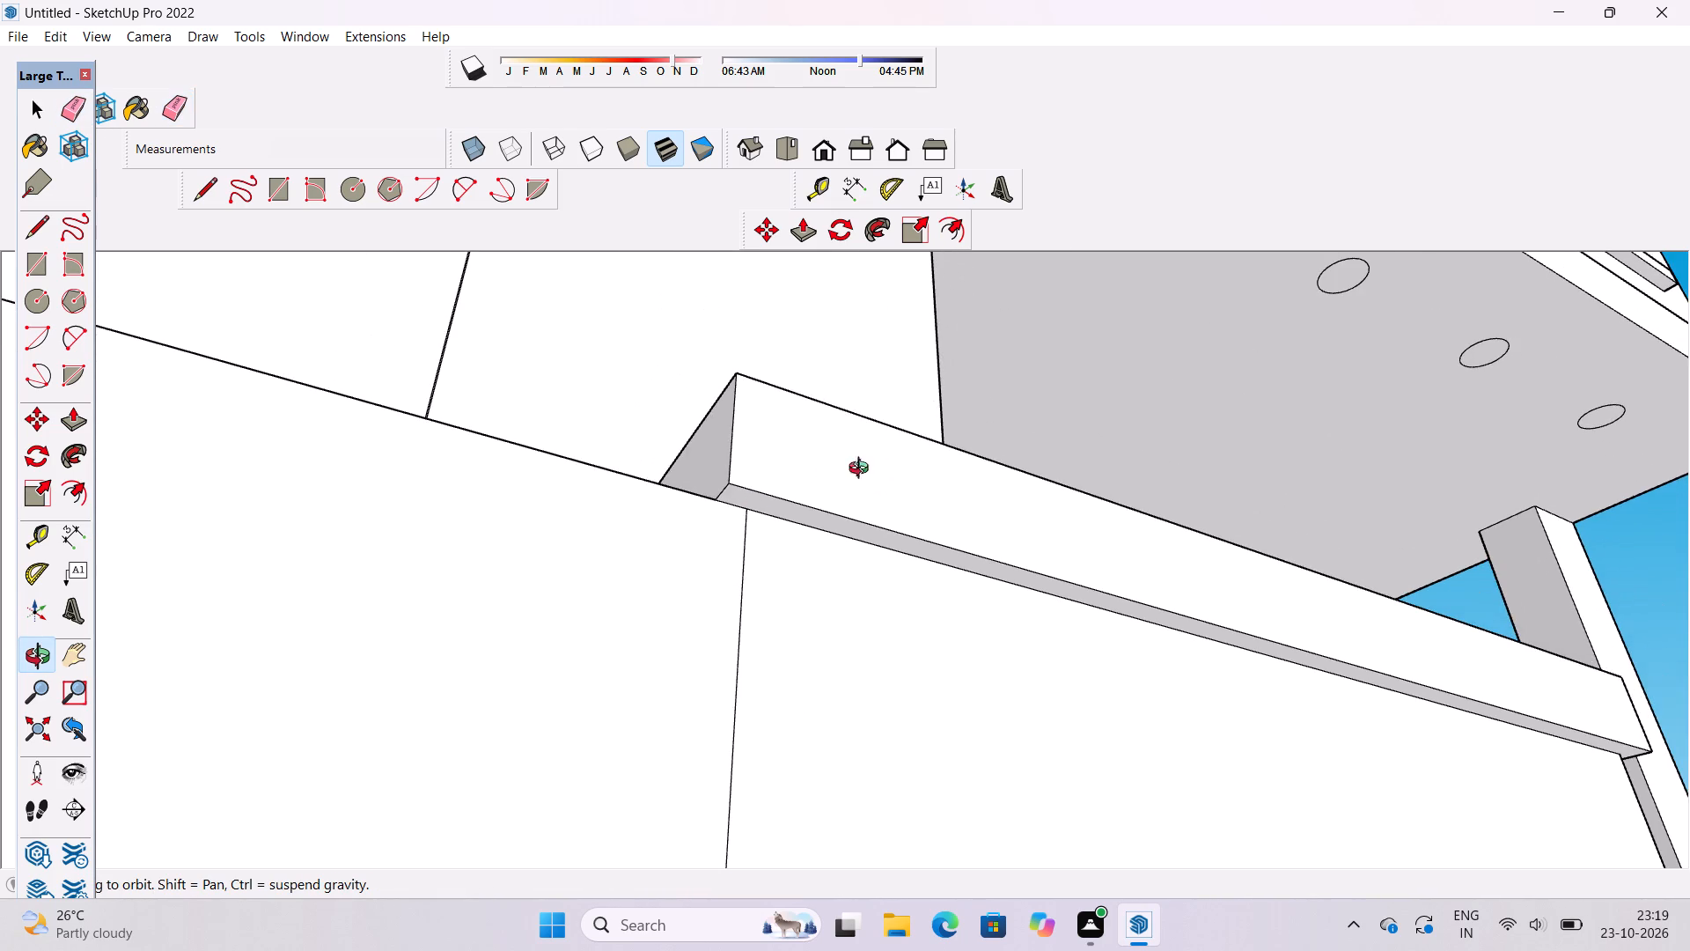
scroll(808, 474, "down", 5)
left_click_drag(893, 466, 717, 517)
scroll(697, 492, "down", 13)
left_click_drag(733, 489, 721, 564)
left_click_drag(759, 614, 758, 498, "shift")
scroll(758, 498, "down", 6)
left_click_drag(845, 555, 758, 675)
scroll(755, 672, "up", 2)
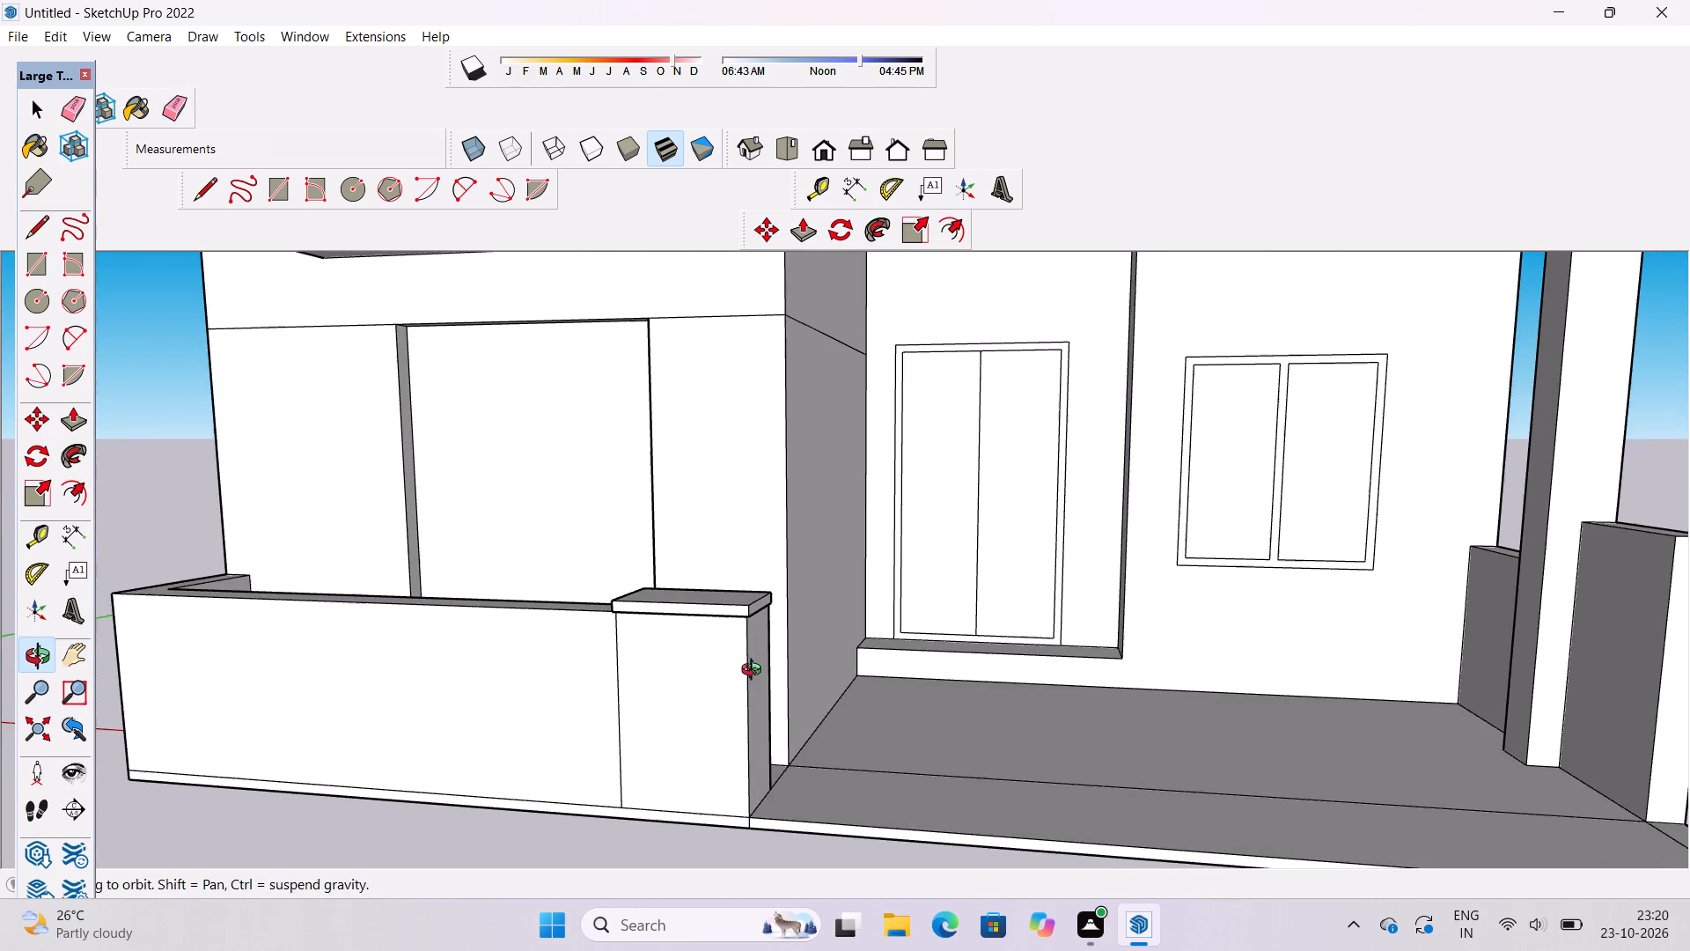
left_click_drag(731, 651, 756, 678, "shift")
left_click_drag(733, 599, 742, 618)
left_click_drag(780, 616, 593, 561, "shift")
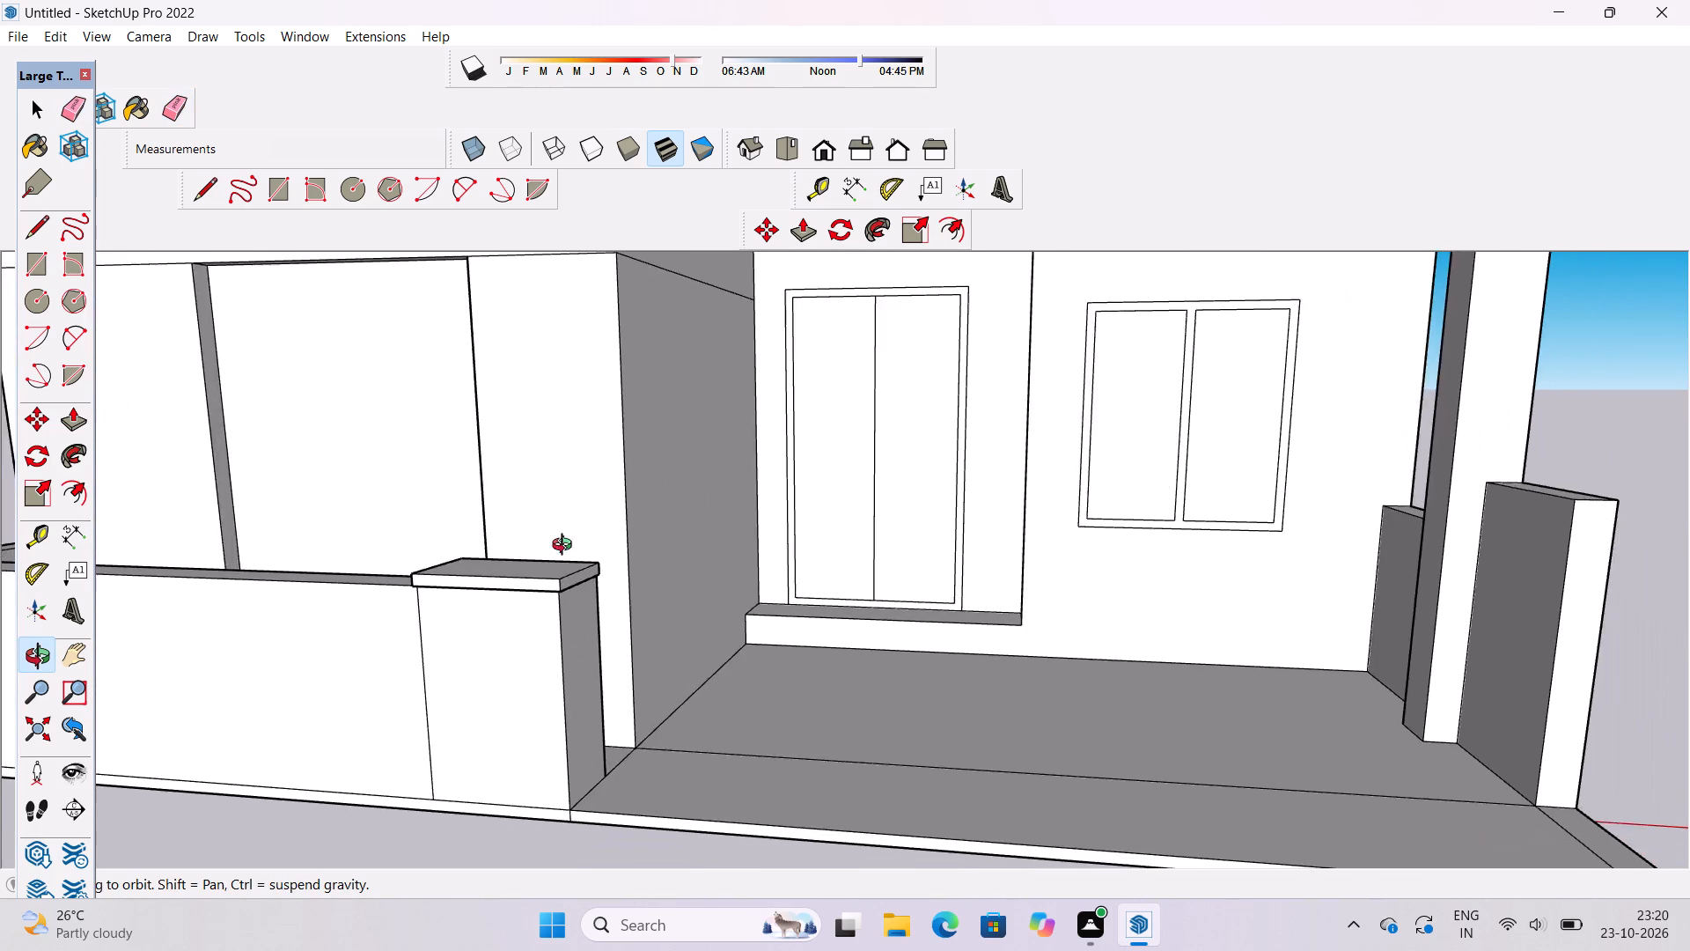
scroll(567, 542, "down", 7)
left_click_drag(577, 571, 731, 634)
left_click_drag(785, 625, 732, 621, "shift")
left_click_drag(766, 617, 665, 644)
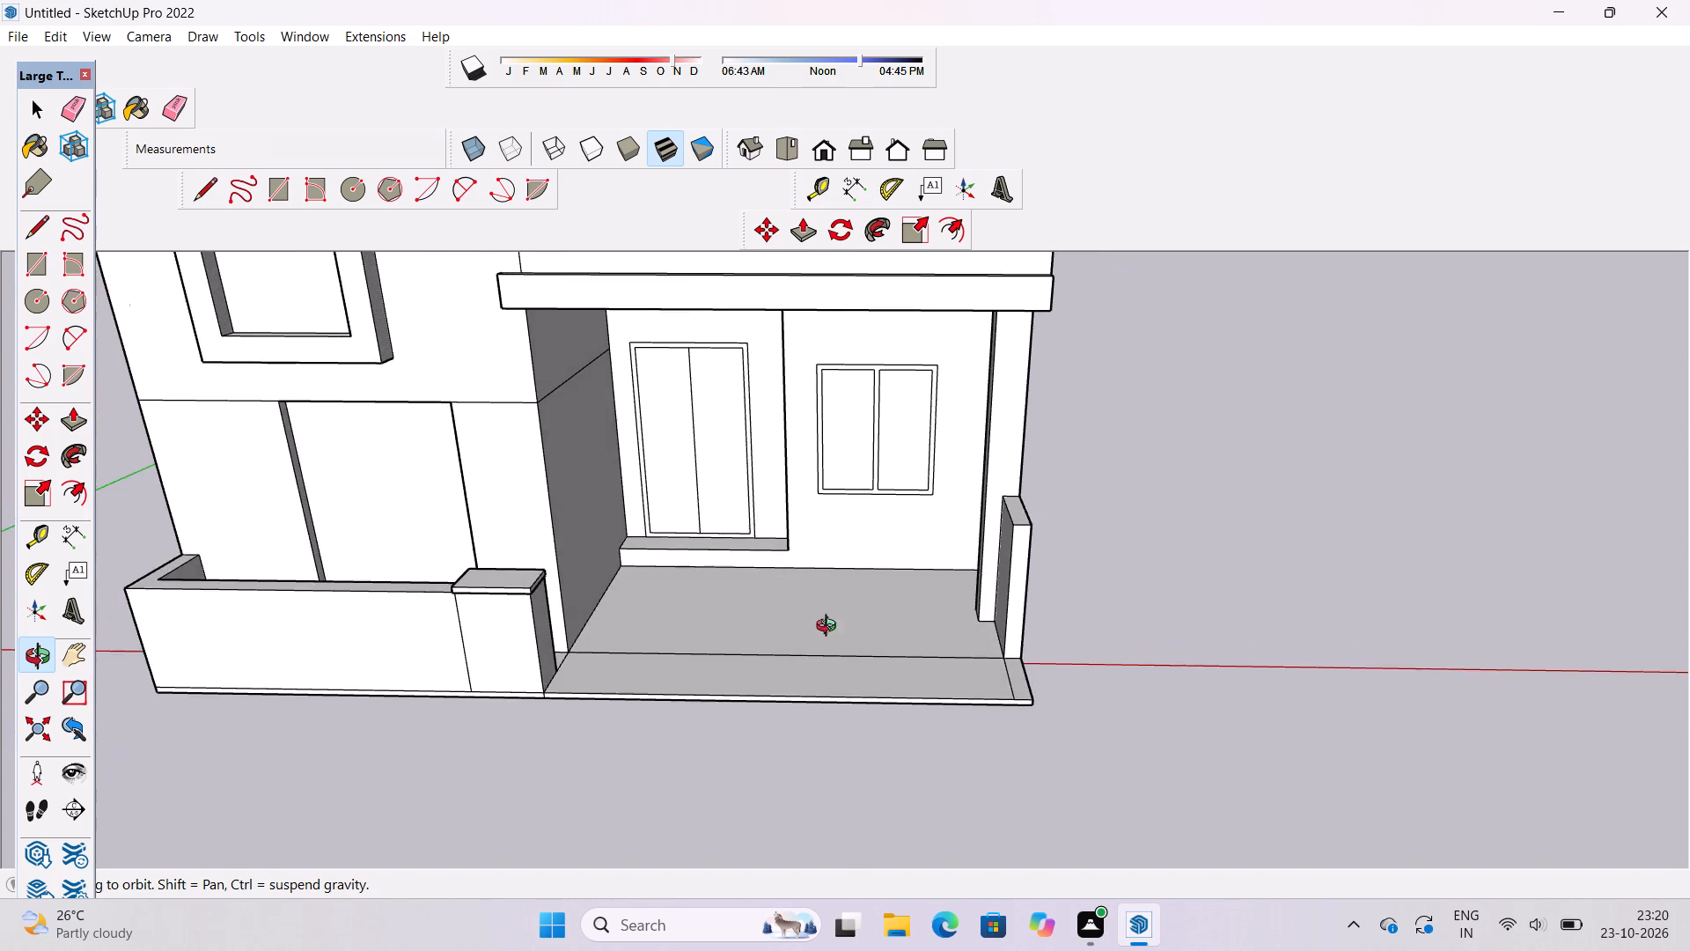
scroll(861, 628, "up", 3)
left_click_drag(946, 631, 820, 563, "shift")
left_click_drag(829, 562, 735, 562, "shift")
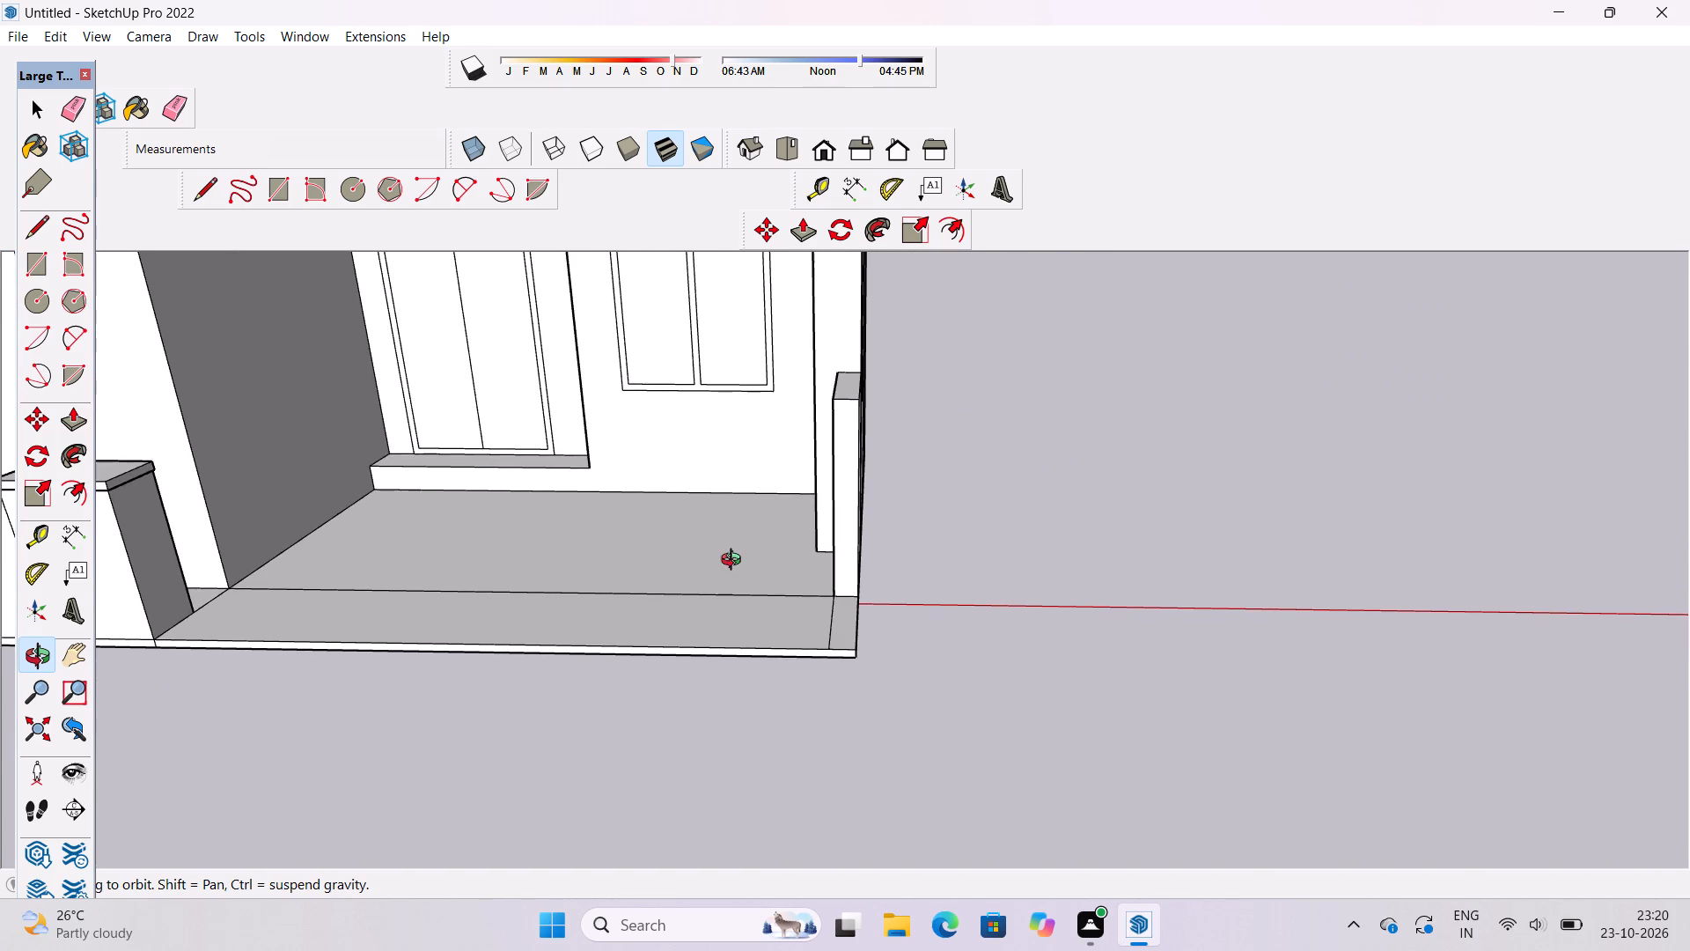
scroll(733, 561, "down", 3)
left_click_drag(733, 561, 715, 576, "shift")
left_click_drag(716, 584, 794, 622)
scroll(843, 623, "up", 1)
left_click_drag(782, 648, 821, 547, "shift")
left_click_drag(914, 552, 768, 593)
key("p")
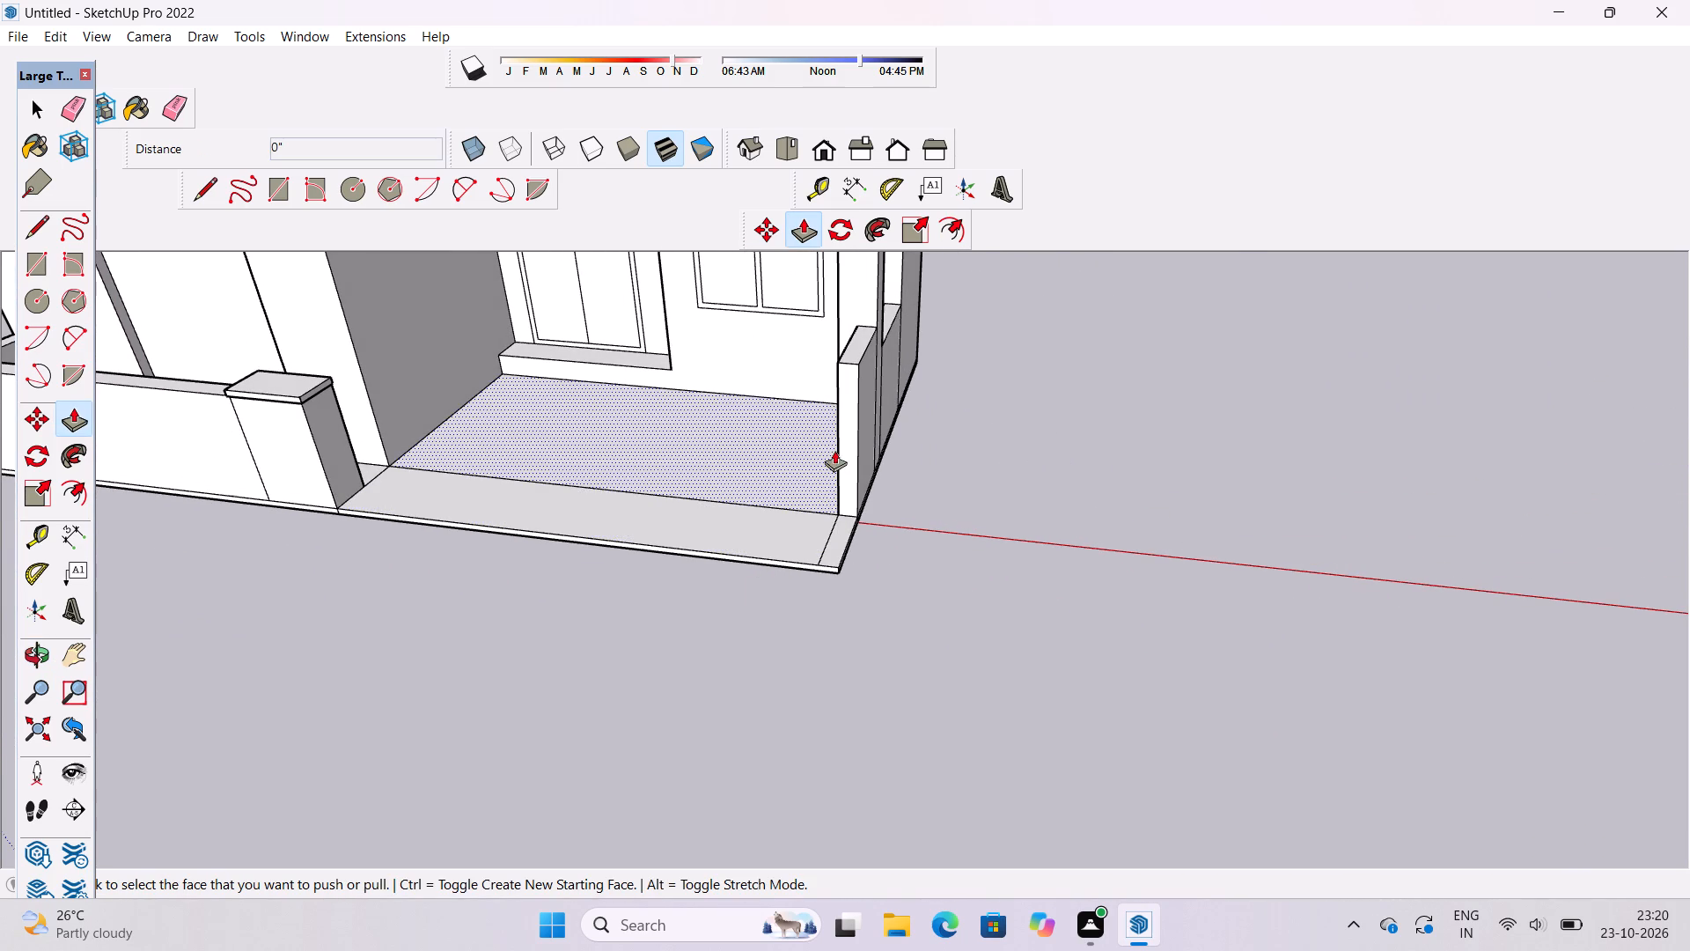
left_click(843, 420)
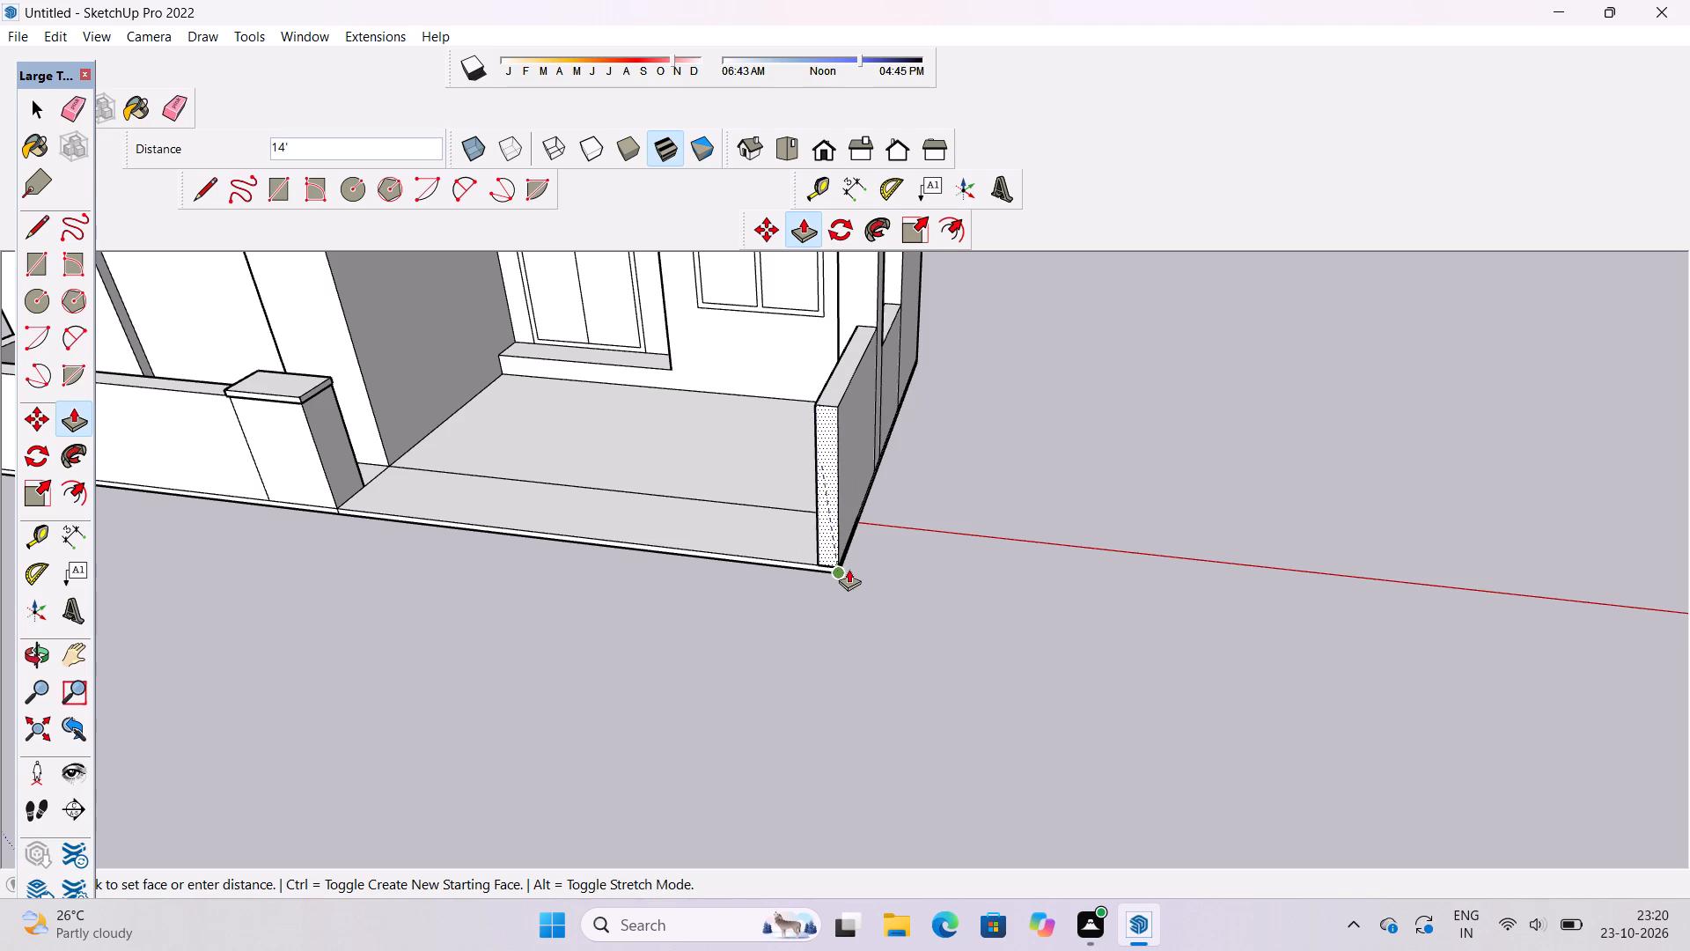
left_click(849, 569)
key("o")
left_click_drag(966, 558, 1035, 564)
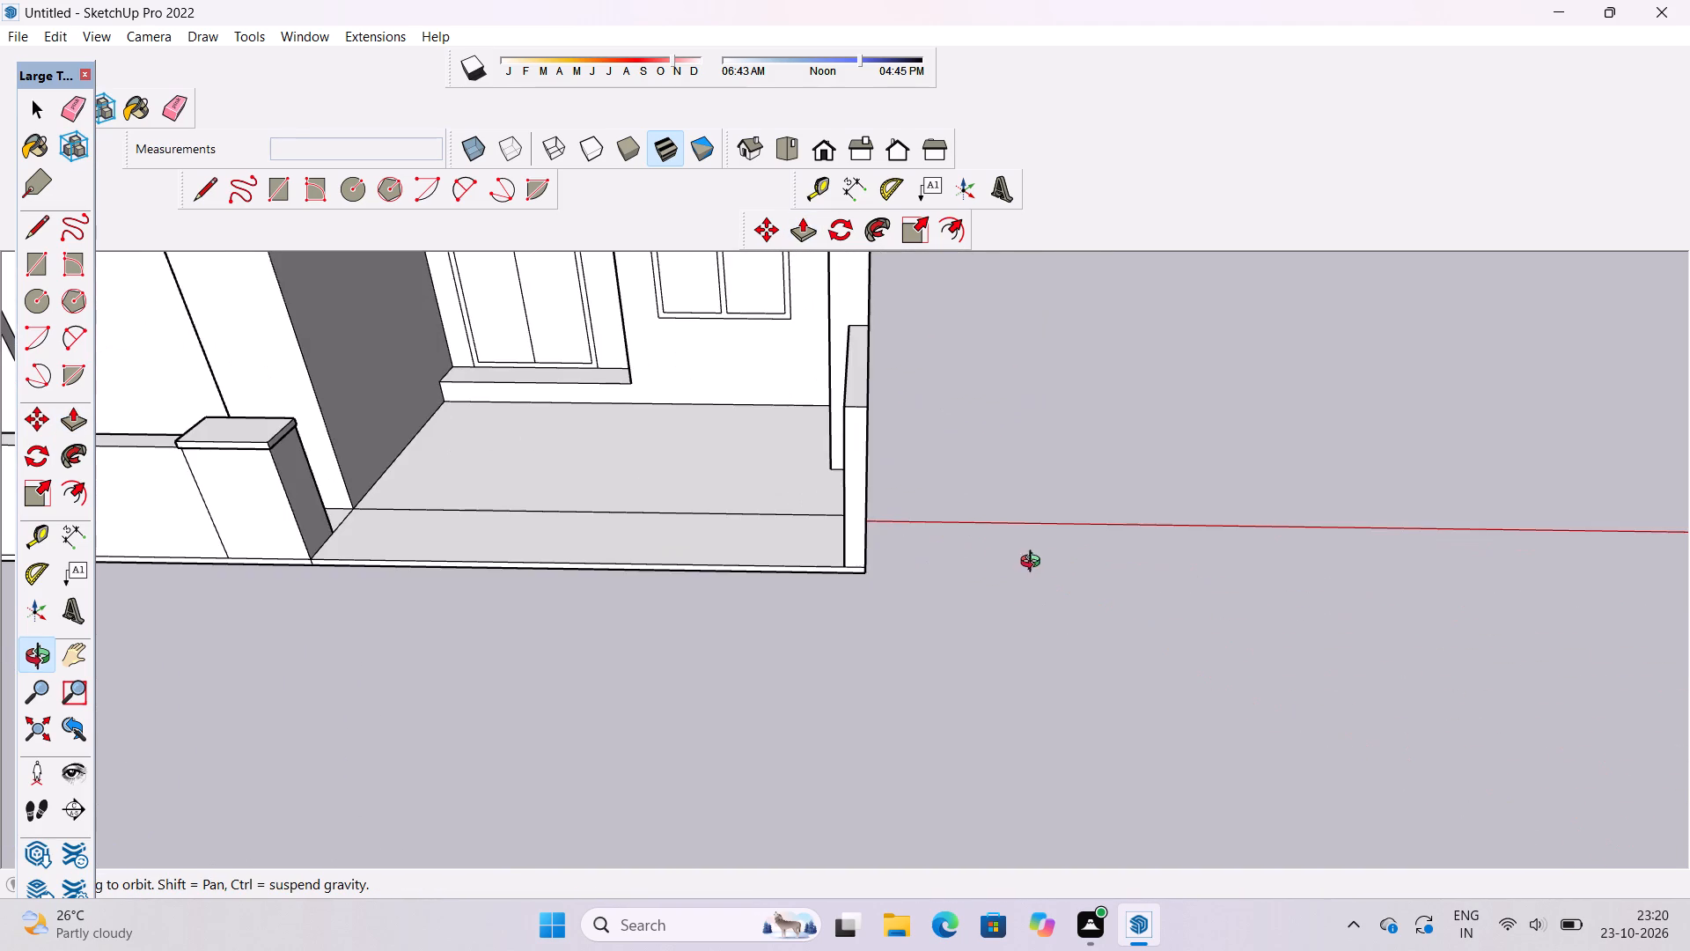
Examine the porch floor, the capped end block and the low walls on both sides of the porch's front opening.
scroll(767, 549, "up", 1)
scroll(767, 549, "down", 3)
left_click_drag(702, 557, 796, 585, "shift")
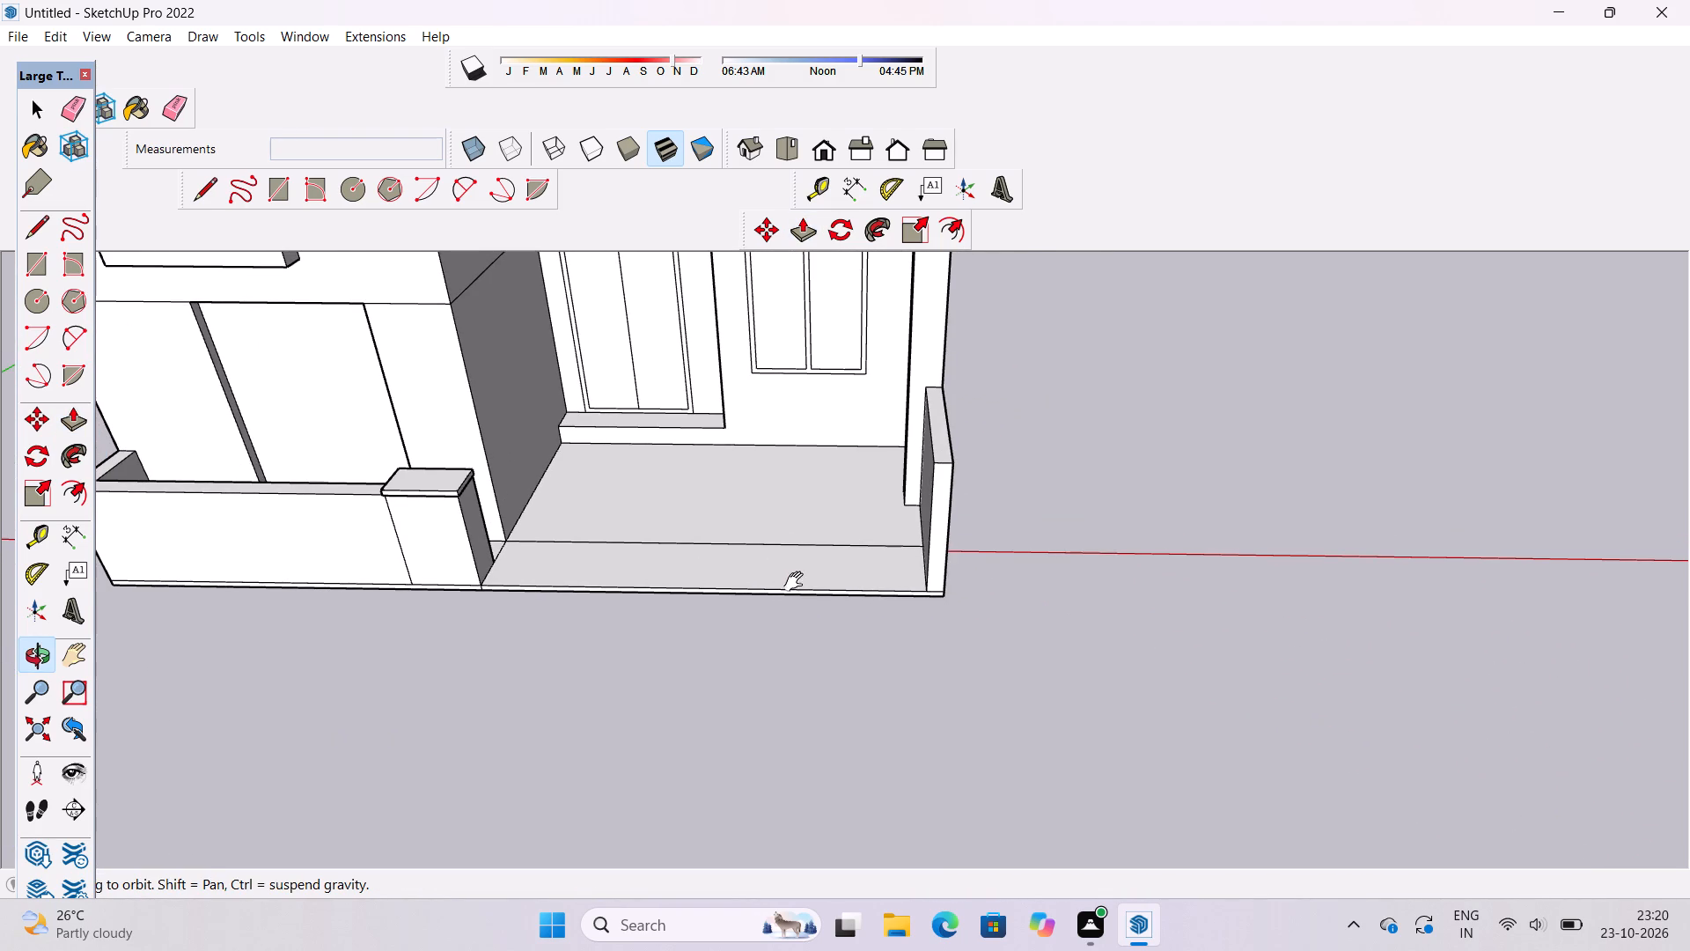
scroll(797, 579, "down", 7, "shift")
left_click_drag(777, 584, 776, 595, "shift")
scroll(719, 609, "up", 4)
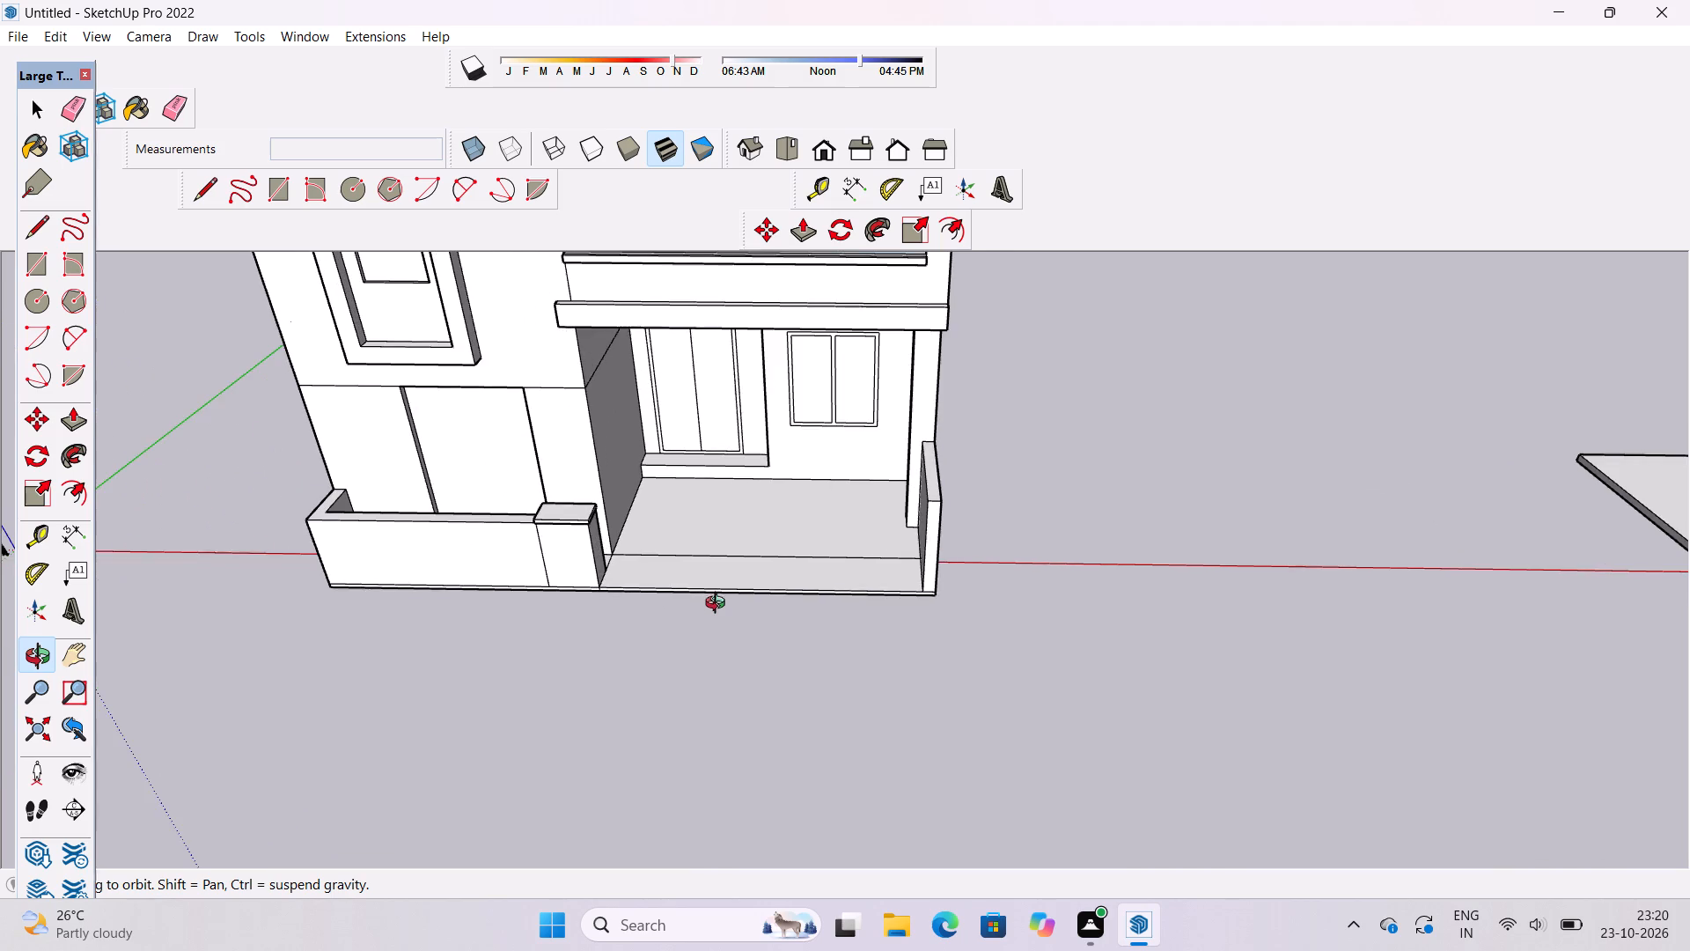
left_click_drag(726, 579, 732, 629)
left_click_drag(713, 652, 786, 427)
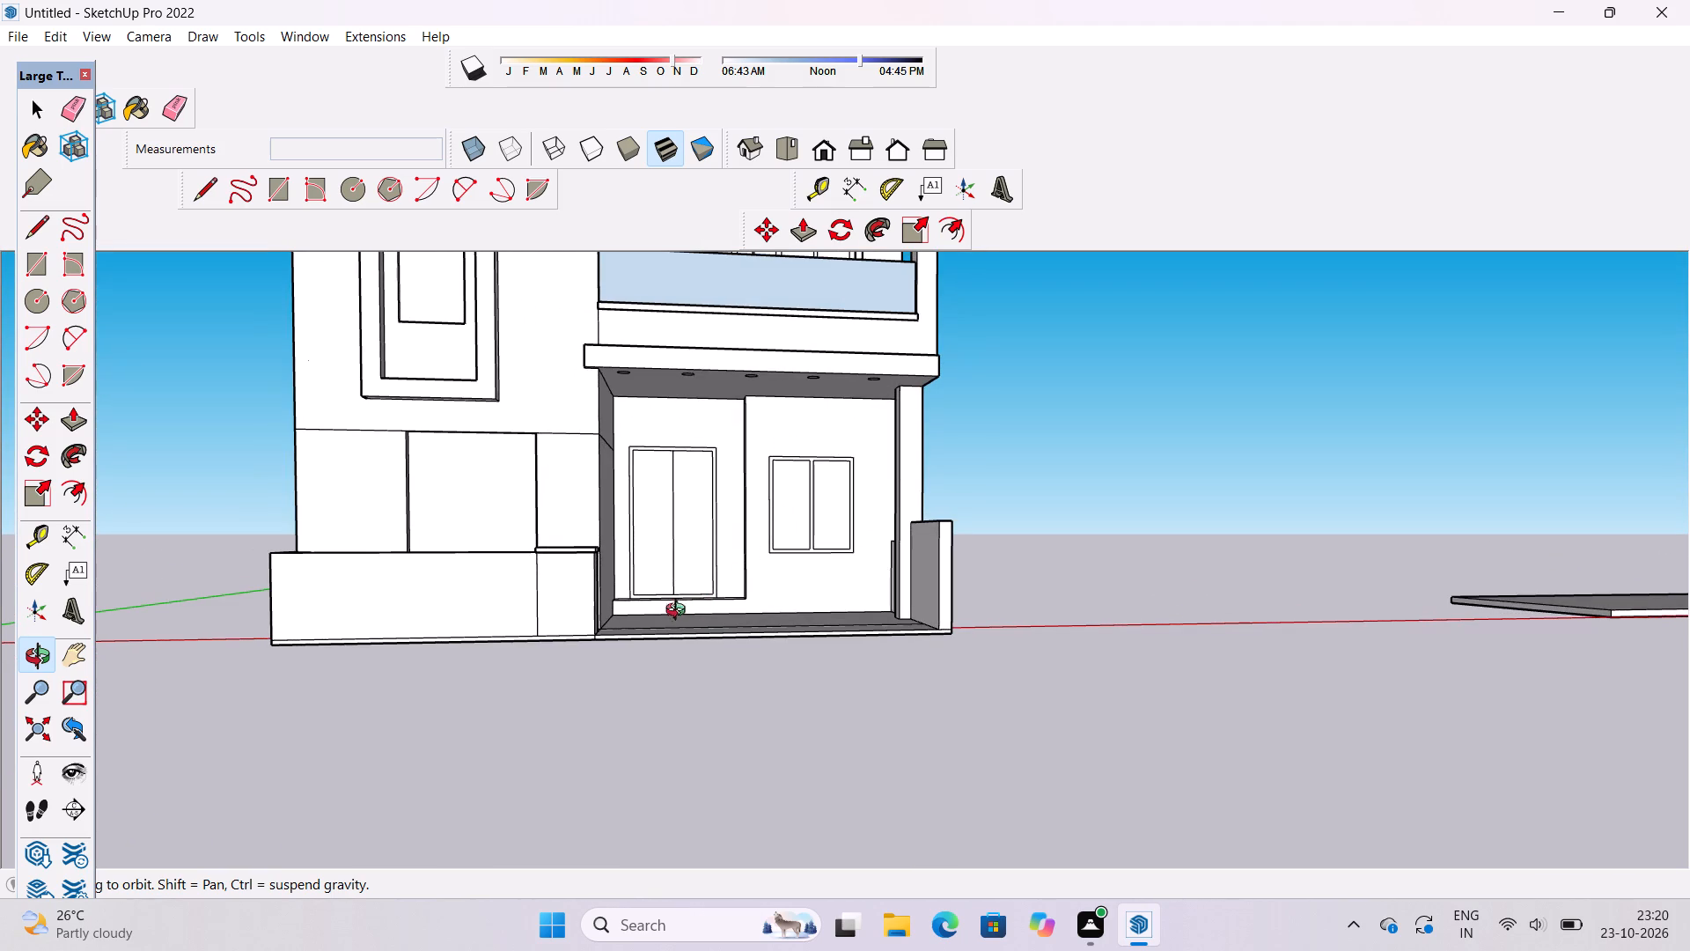
left_click_drag(649, 623, 682, 584, "shift")
left_click_drag(683, 586, 677, 688)
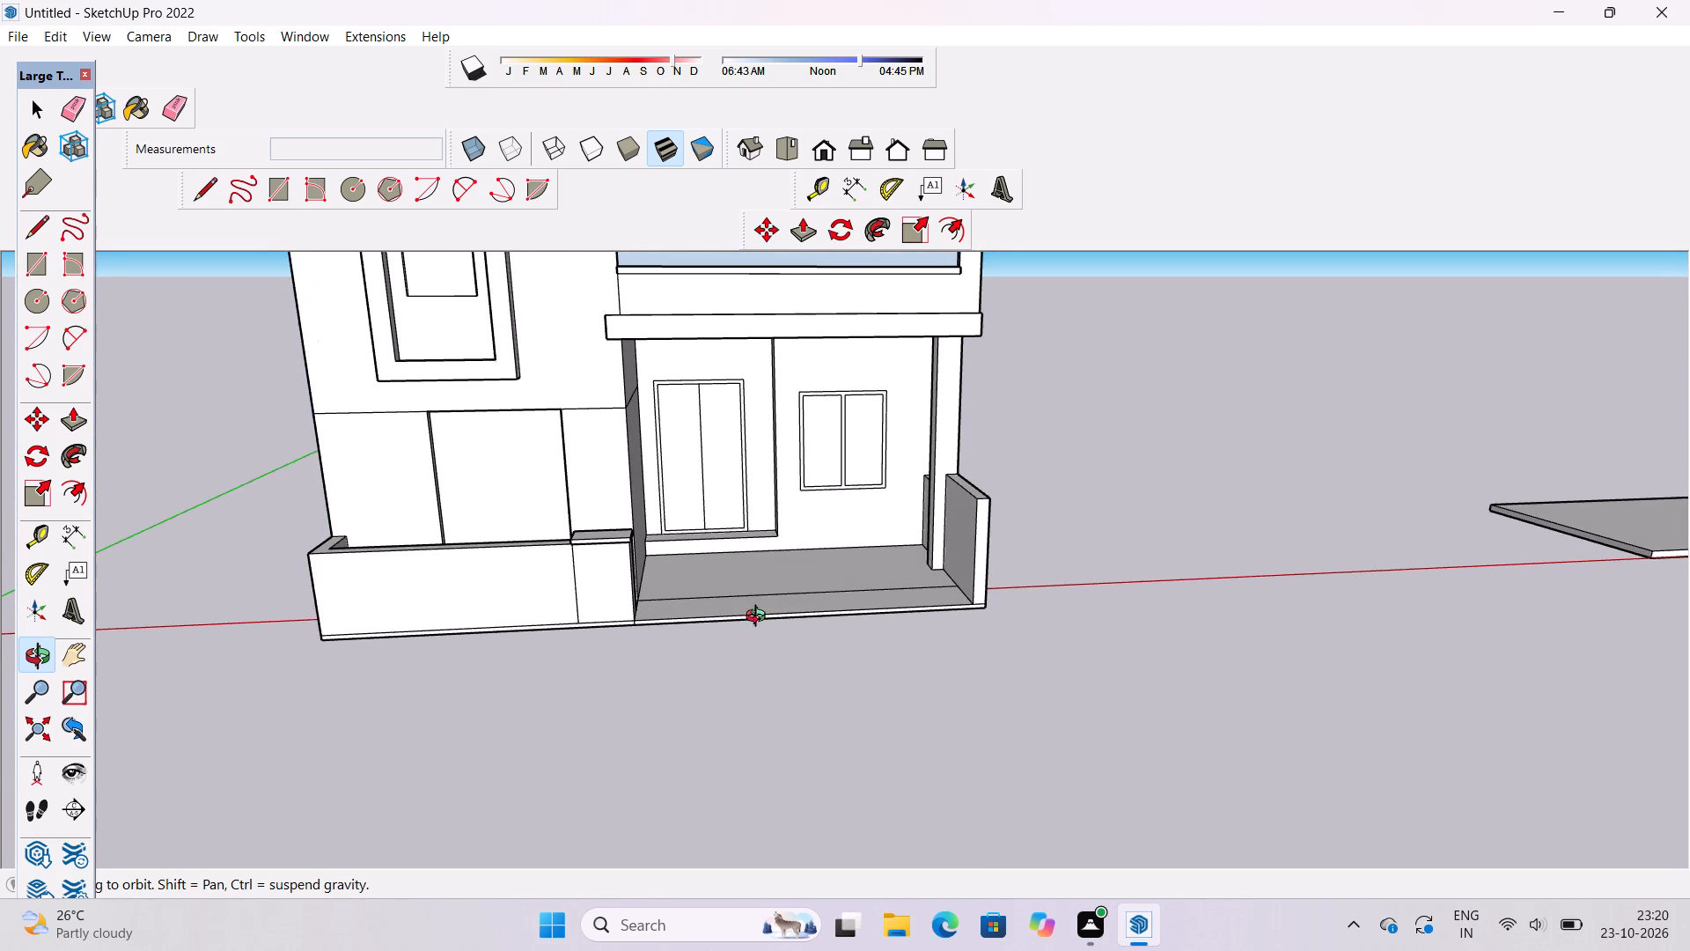
scroll(761, 616, "up", 1)
left_click_drag(805, 603, 742, 626, "shift")
left_click_drag(725, 627, 695, 631)
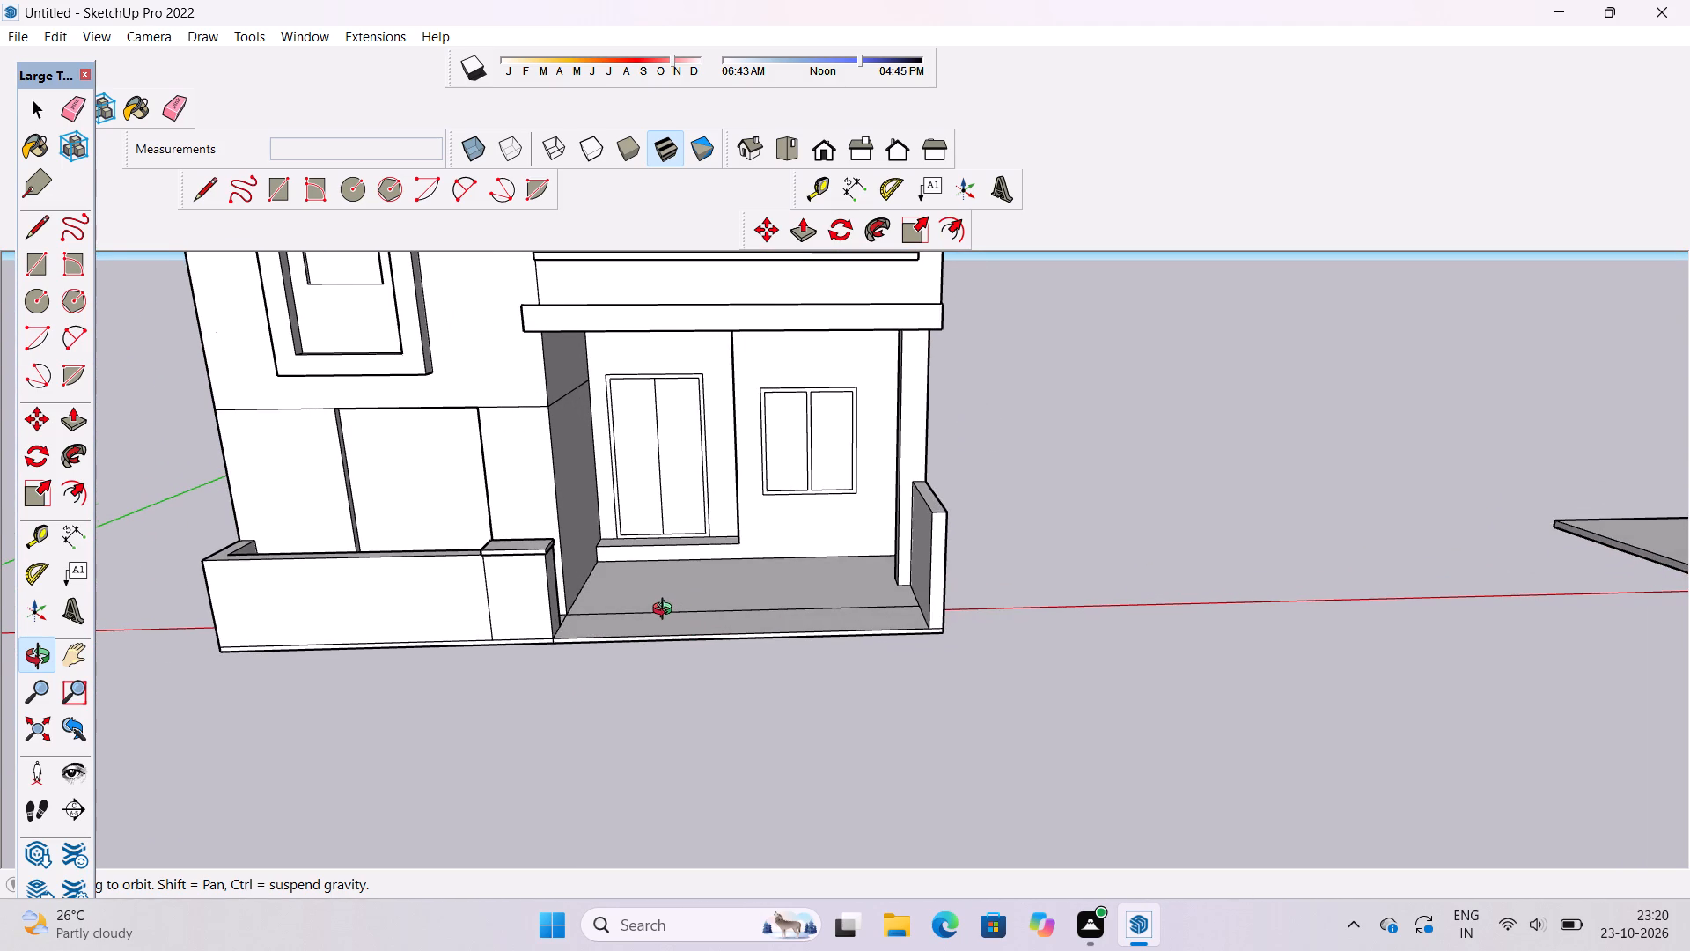
scroll(679, 610, "up", 1)
left_click_drag(769, 645, 738, 652, "shift")
scroll(737, 652, "down", 1)
left_click_drag(737, 652, 727, 646, "shift")
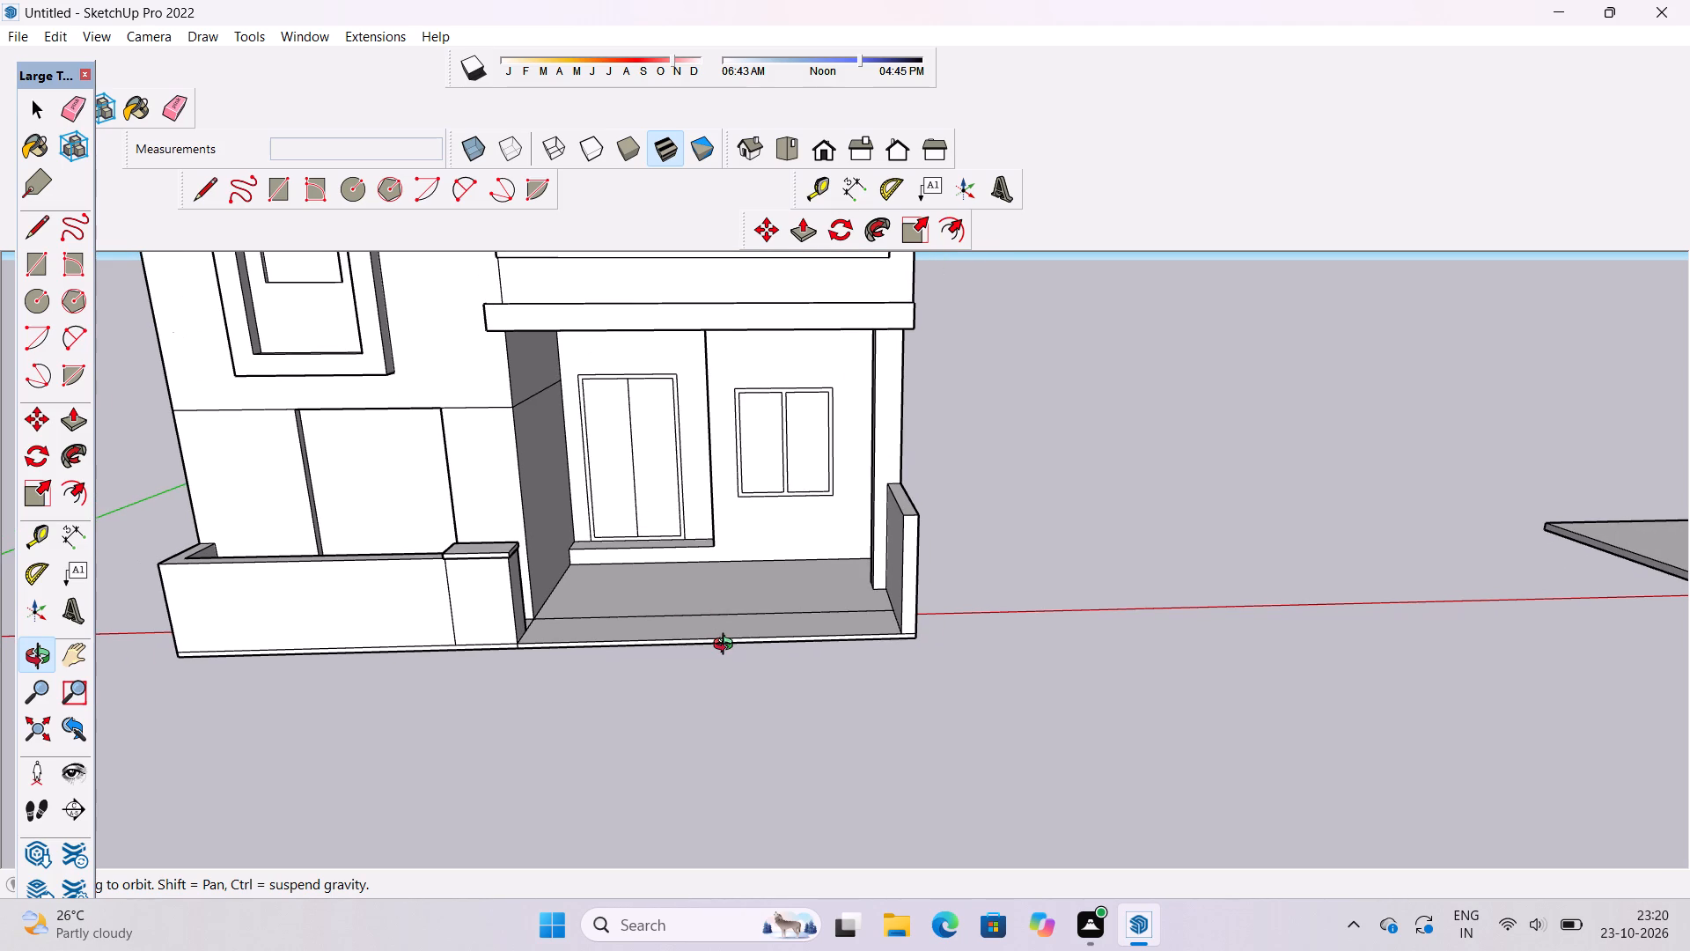
scroll(727, 646, "up", 1)
left_click(732, 634, "shift")
left_click_drag(738, 685, 753, 739)
scroll(728, 697, "up", 1)
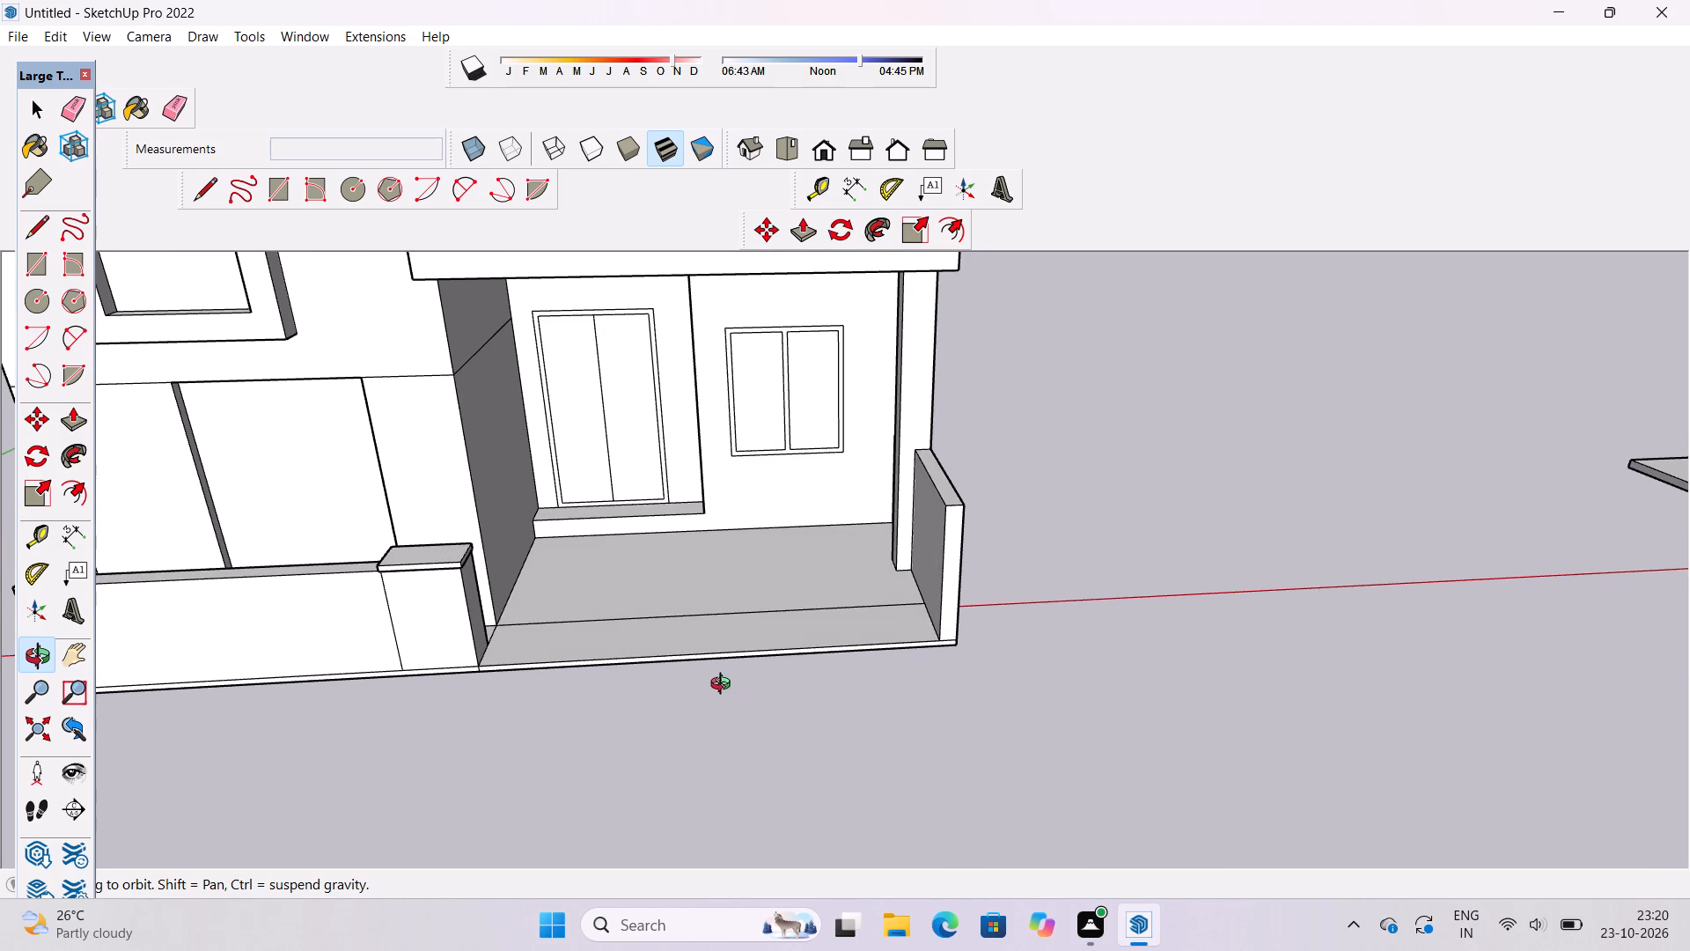
left_click_drag(724, 685, 722, 701, "shift")
left_click_drag(721, 692, 639, 690, "shift")
scroll(482, 671, "up", 1)
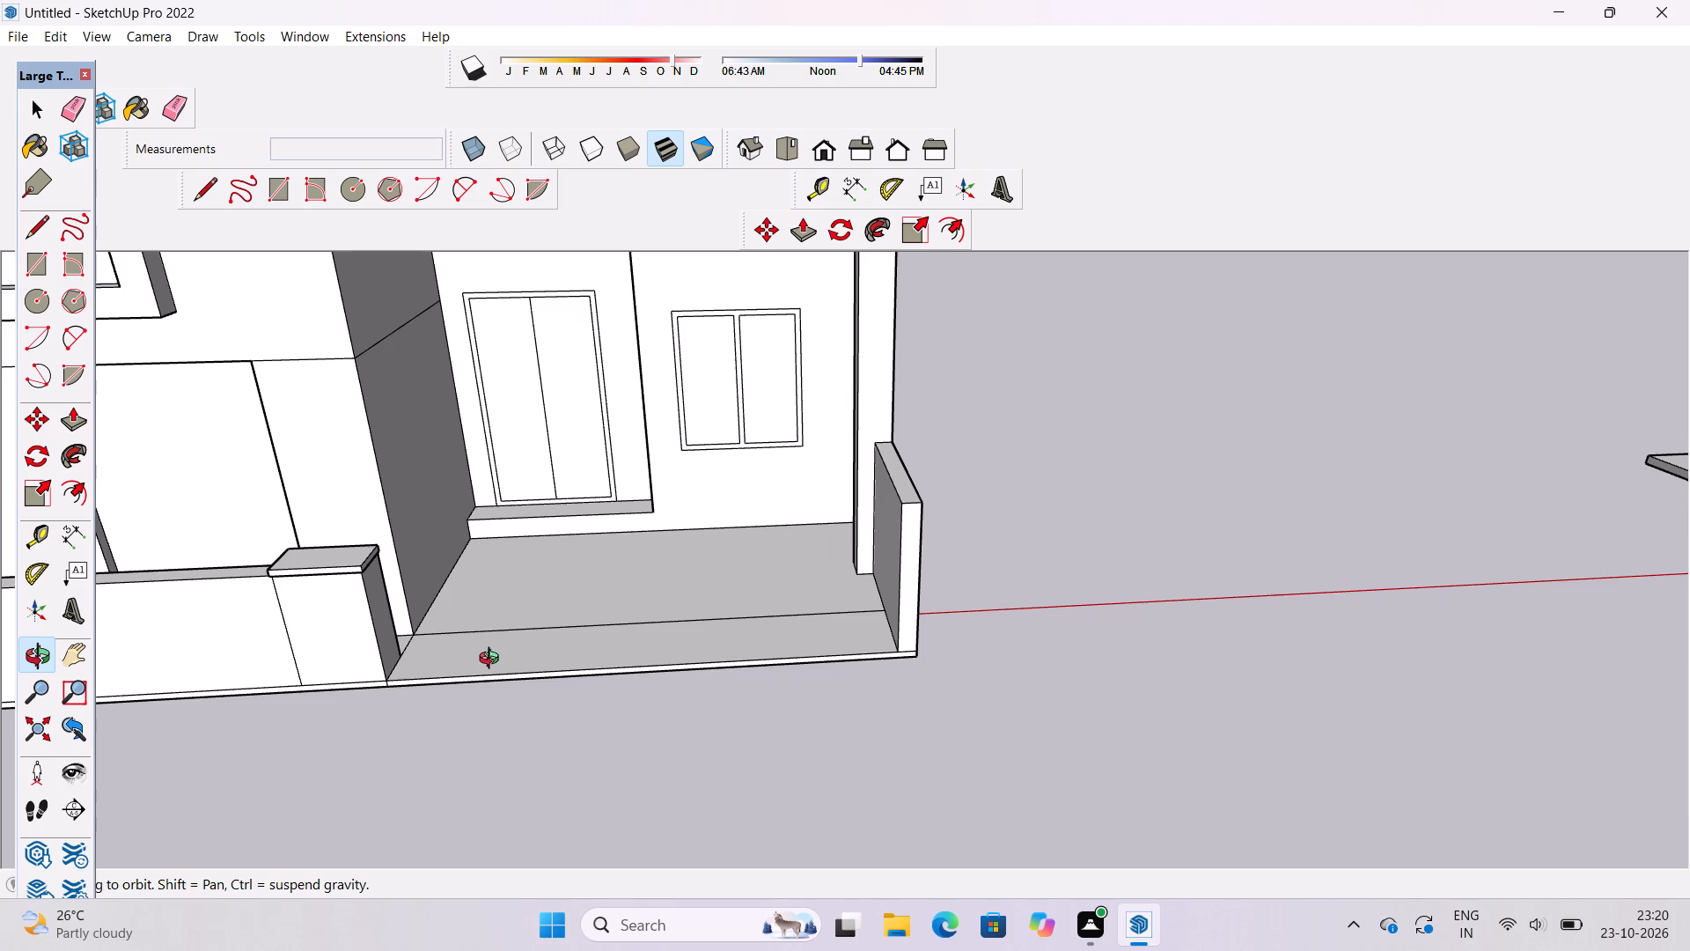
scroll(617, 637, "down", 3)
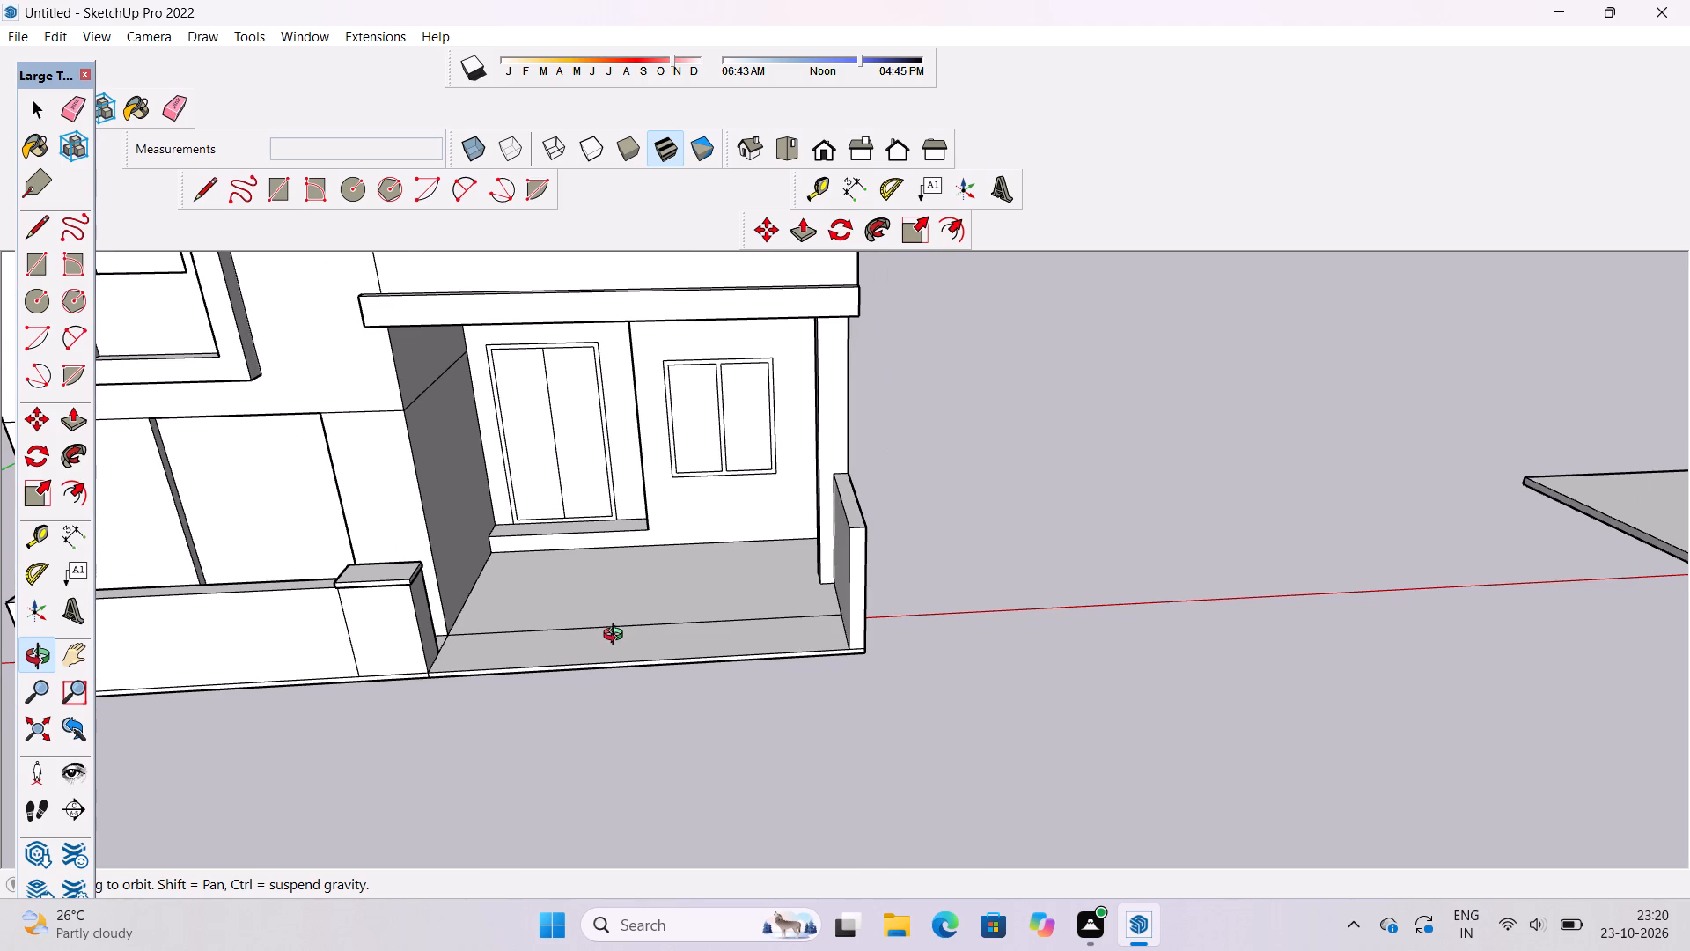
scroll(617, 637, "down", 1)
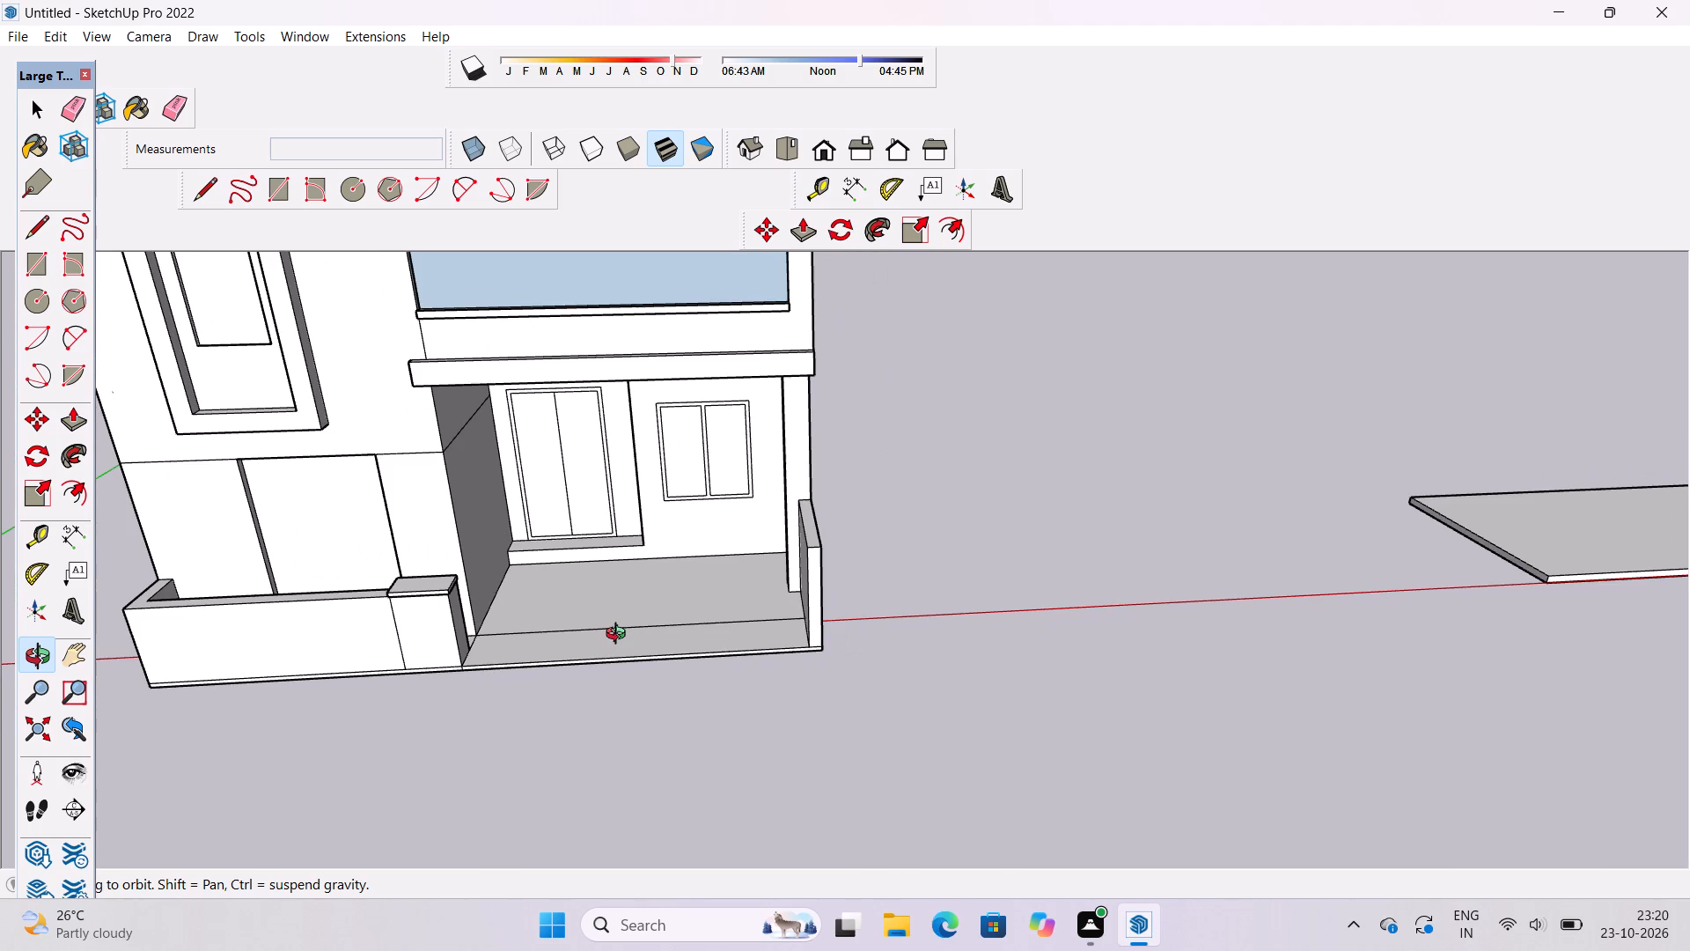
scroll(599, 642, "up", 4)
left_click_drag(597, 632, 644, 652, "shift")
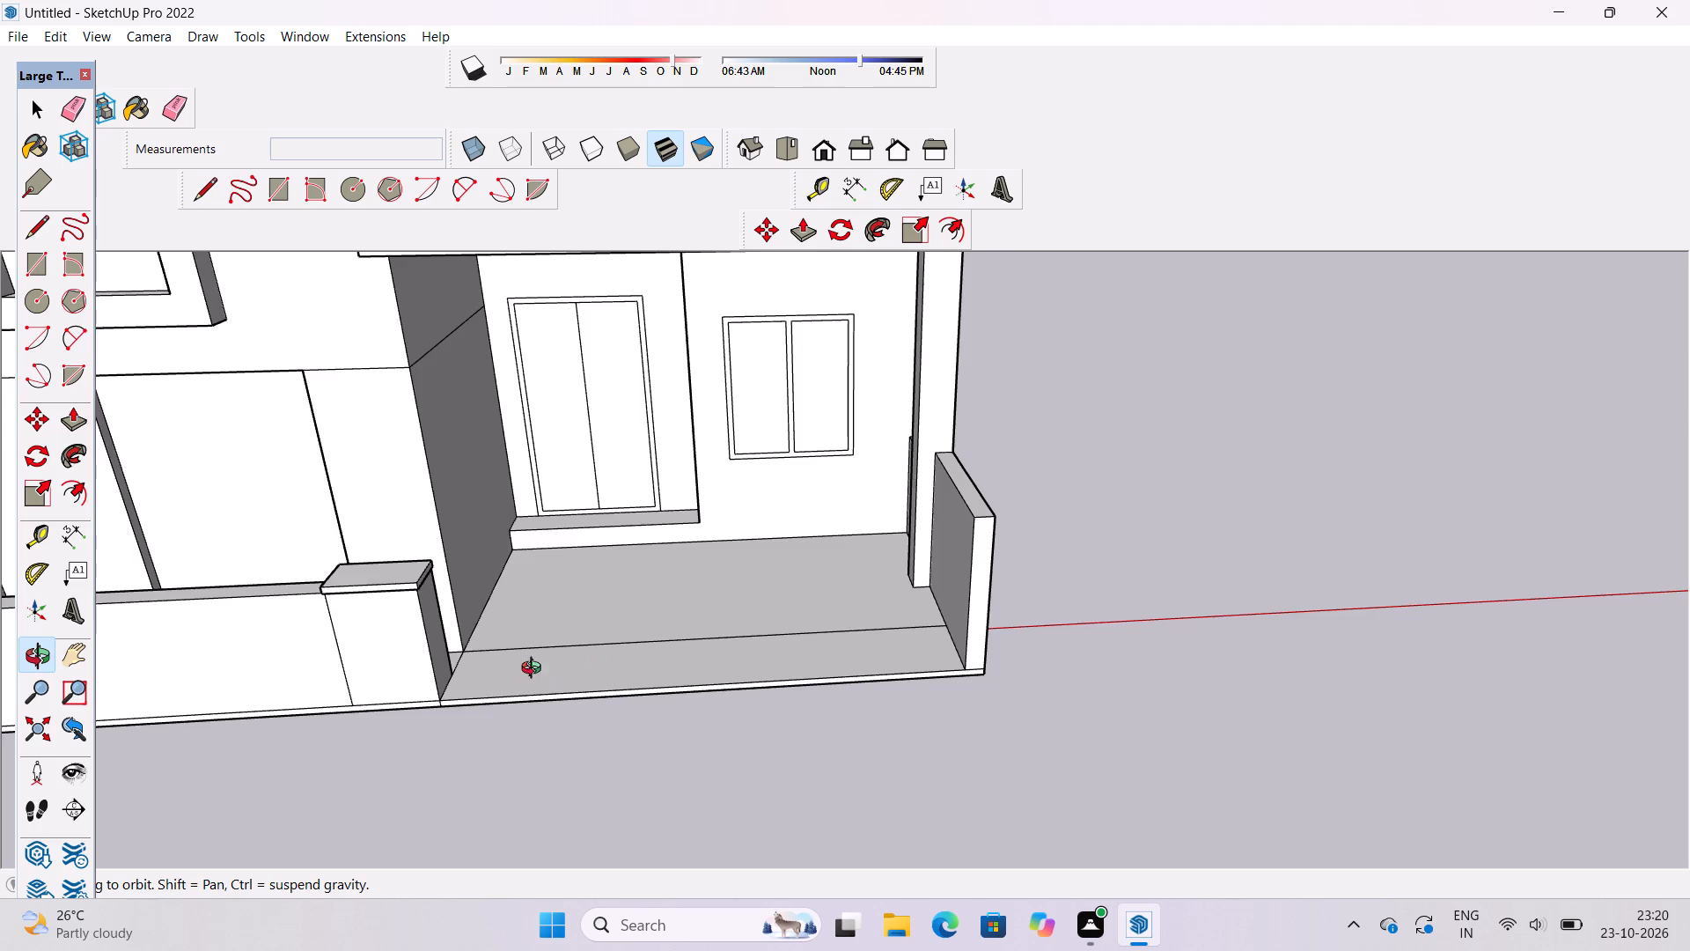
left_click_drag(578, 638, 630, 593, "shift")
Undo the far-side low wall's extension, the end block's projecting cap and its guides, back to the plain block.
key("ctrl+z")
key("ctrl+z")
key("ctrl+z")
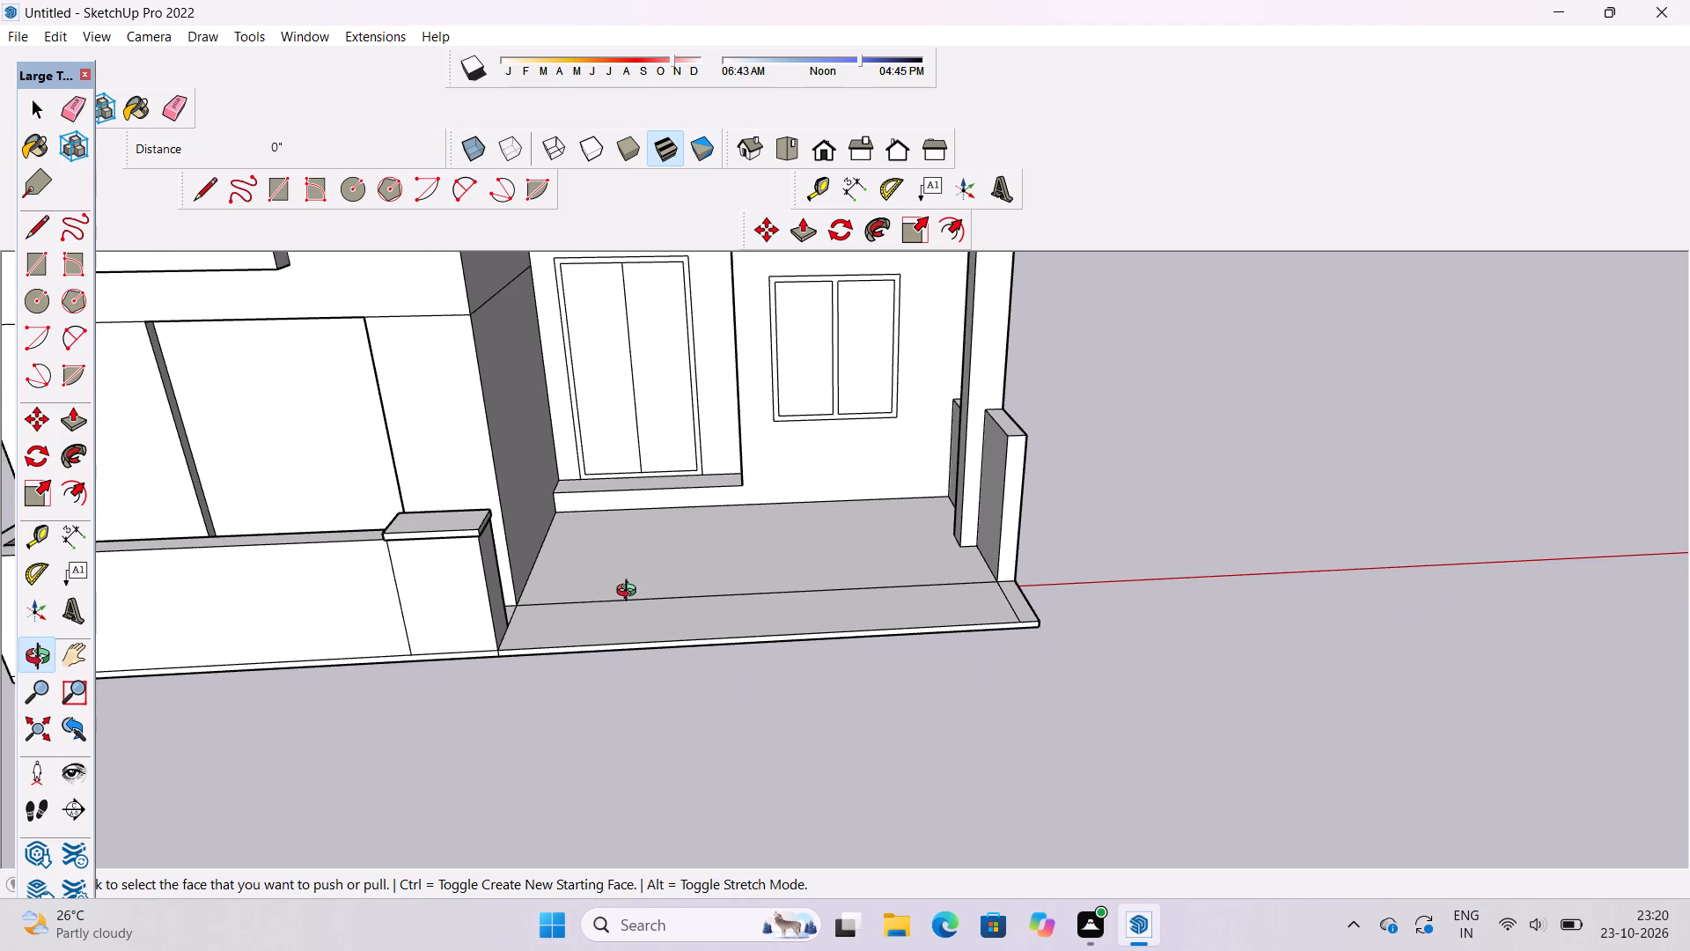
key("ctrl+z")
key("ctrl+z")
key("ctrl+z")
key("ctrl+z")
key("ctrl+z")
key("ctrl+z")
key("ctrl+z")
key("ctrl+z")
key("ctrl+z")
key("ctrl+z")
key("ctrl+z")
key("ctrl+z")
left_click_drag(614, 596, 626, 639, "shift")
scroll(477, 598, "up", 9, "shift")
key("ctrl+z")
key("ctrl+z")
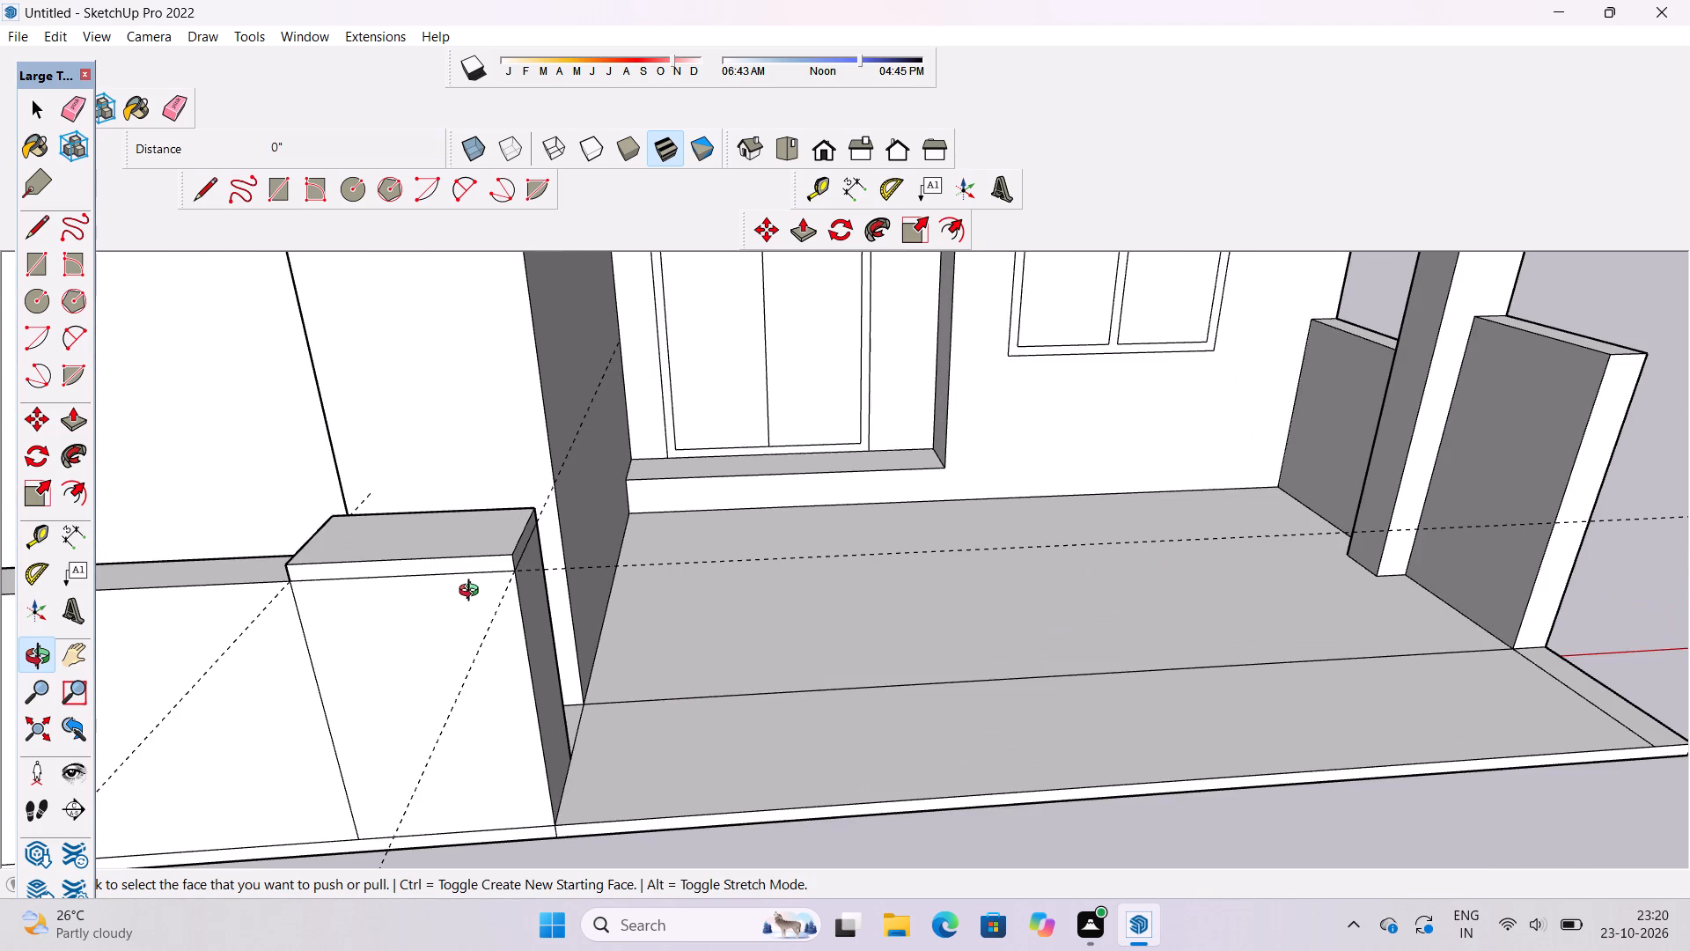
key("ctrl+z")
key("ctrl+z")
key("ctrl+z")
key("ctrl+z")
key("ctrl+z")
key("ctrl+z")
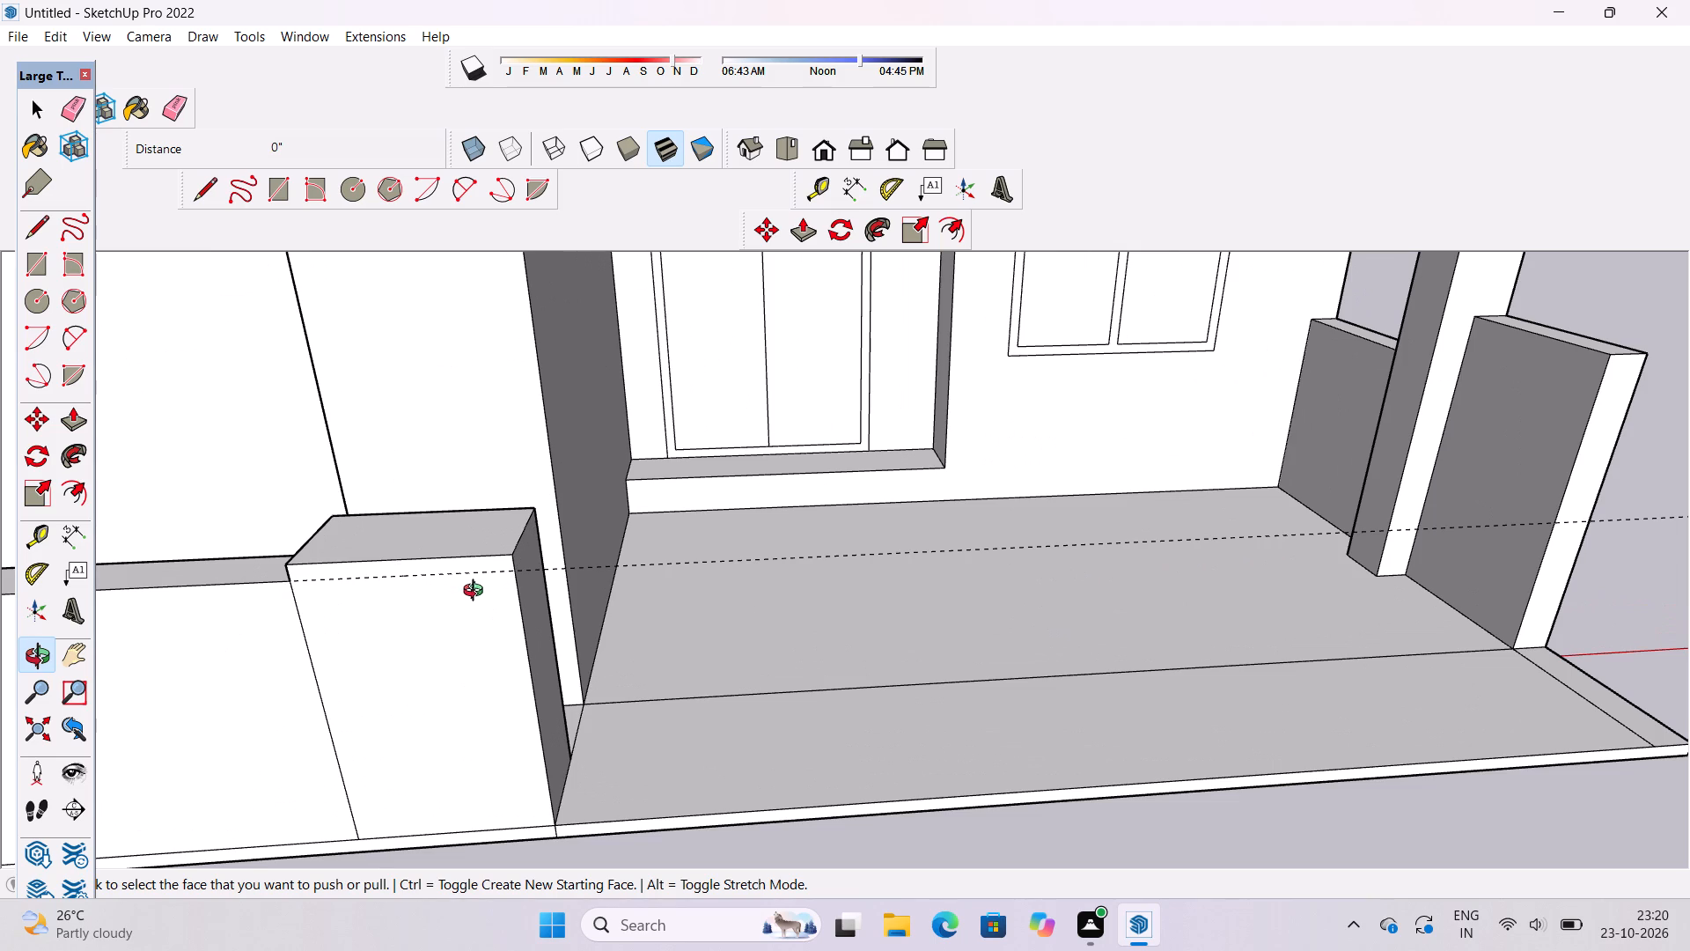
key("ctrl+z")
Push/Pull the end block's top up 6' to the height of the low wall on the porch's far side.
scroll(508, 589, "down", 1)
left_click_drag(506, 590, 586, 633, "shift")
scroll(554, 625, "down", 6)
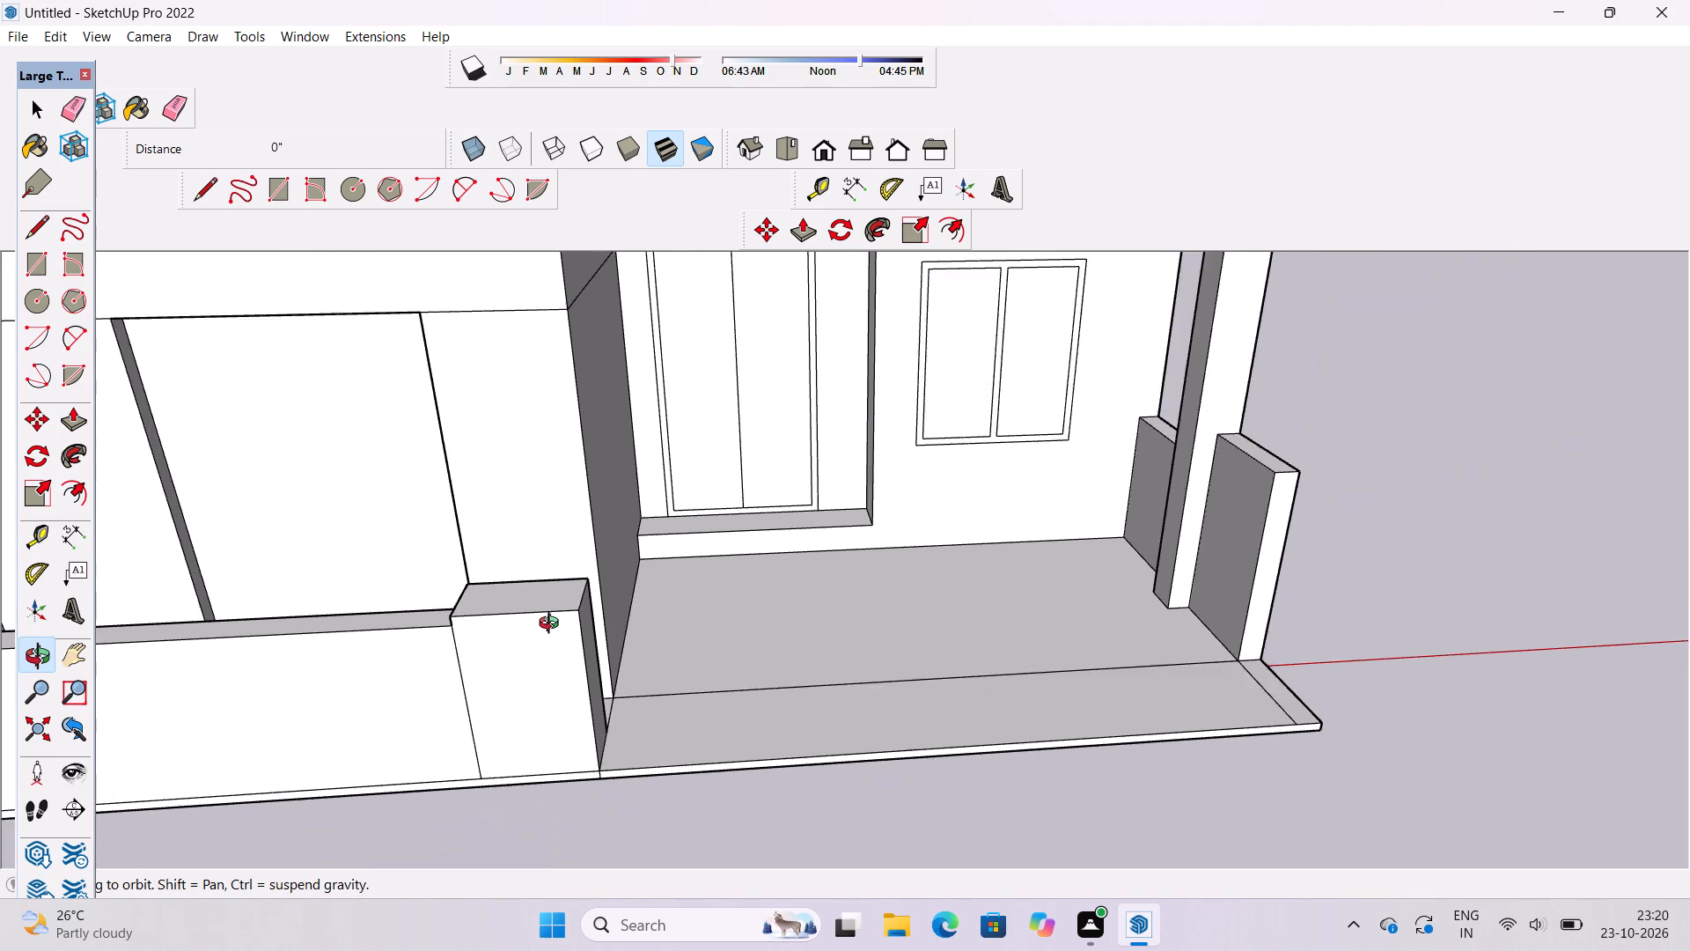
scroll(538, 621, "down", 5)
left_click_drag(530, 638, 533, 664, "shift")
scroll(533, 664, "up", 3)
key("p")
scroll(530, 631, "up", 4)
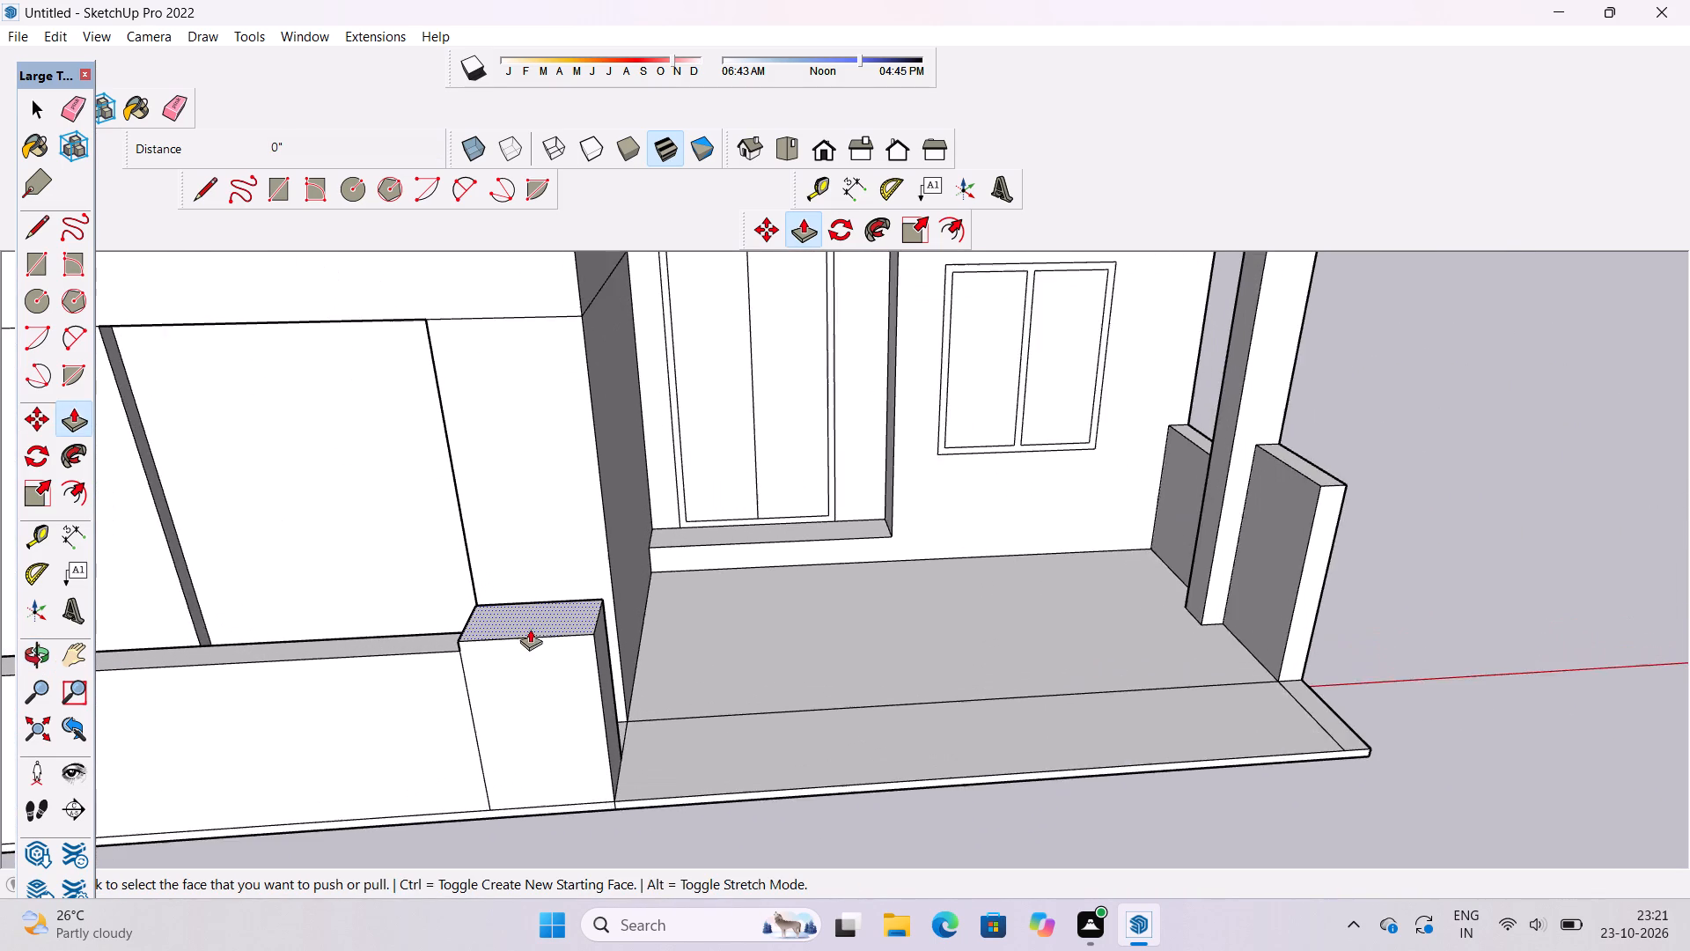
left_click(531, 623)
scroll(539, 611, "down", 4)
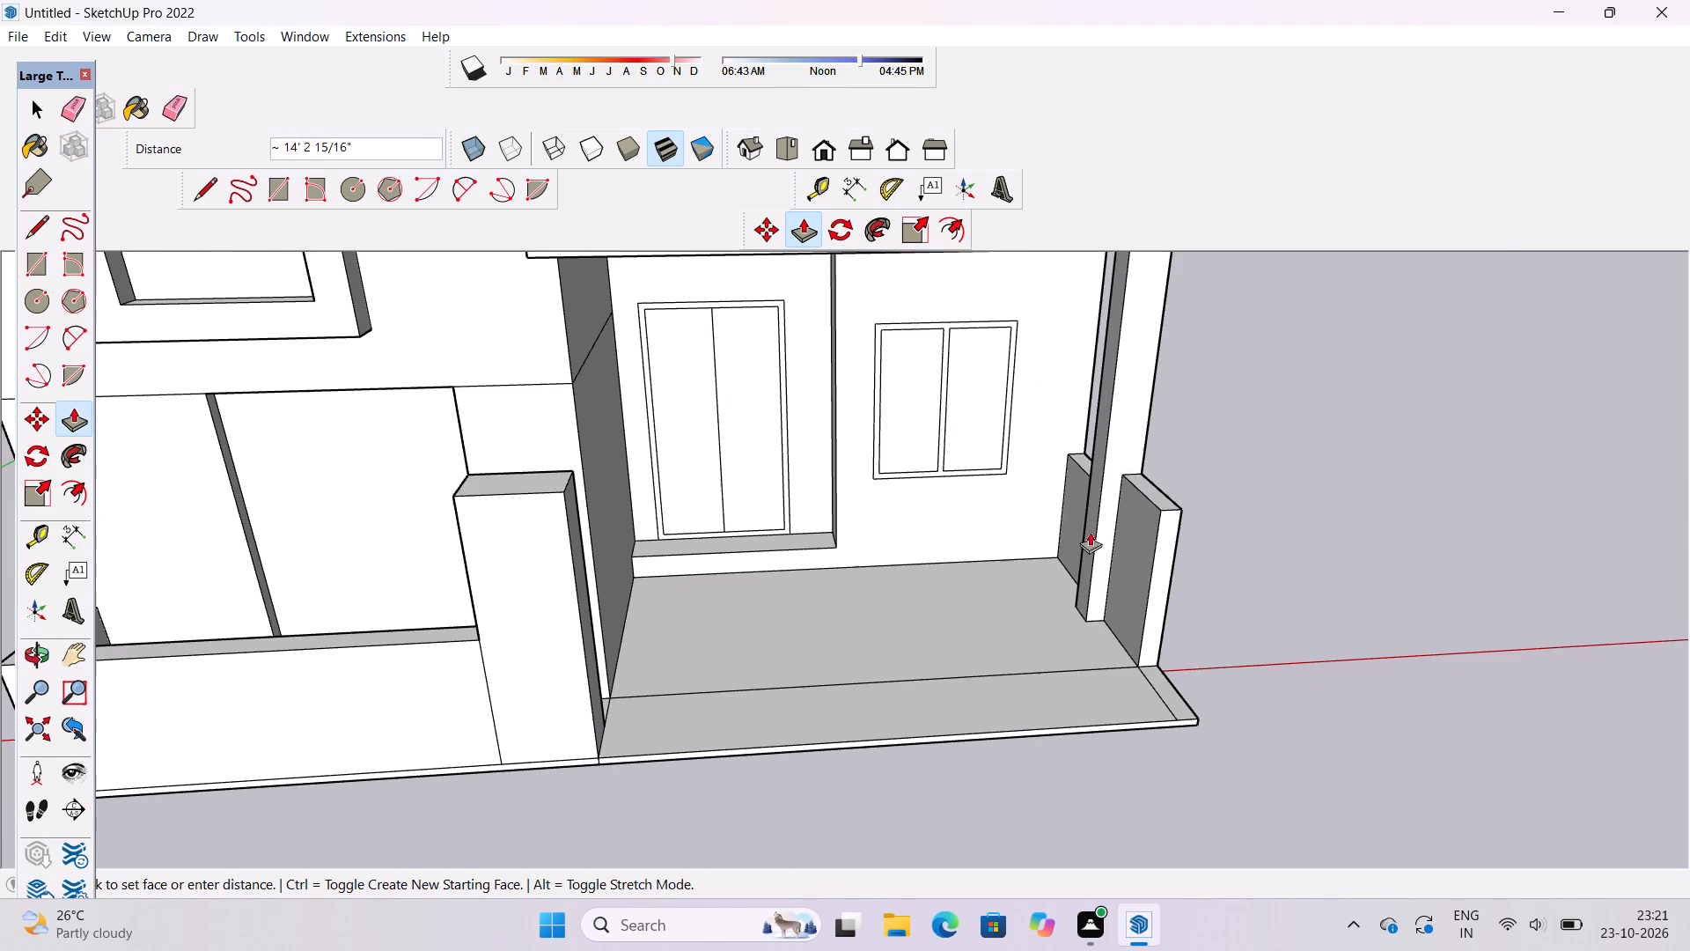
left_click(1168, 509)
Push/Pull the top of the low front boundary wall up to the level of the end block's top.
scroll(1186, 521, "down", 5)
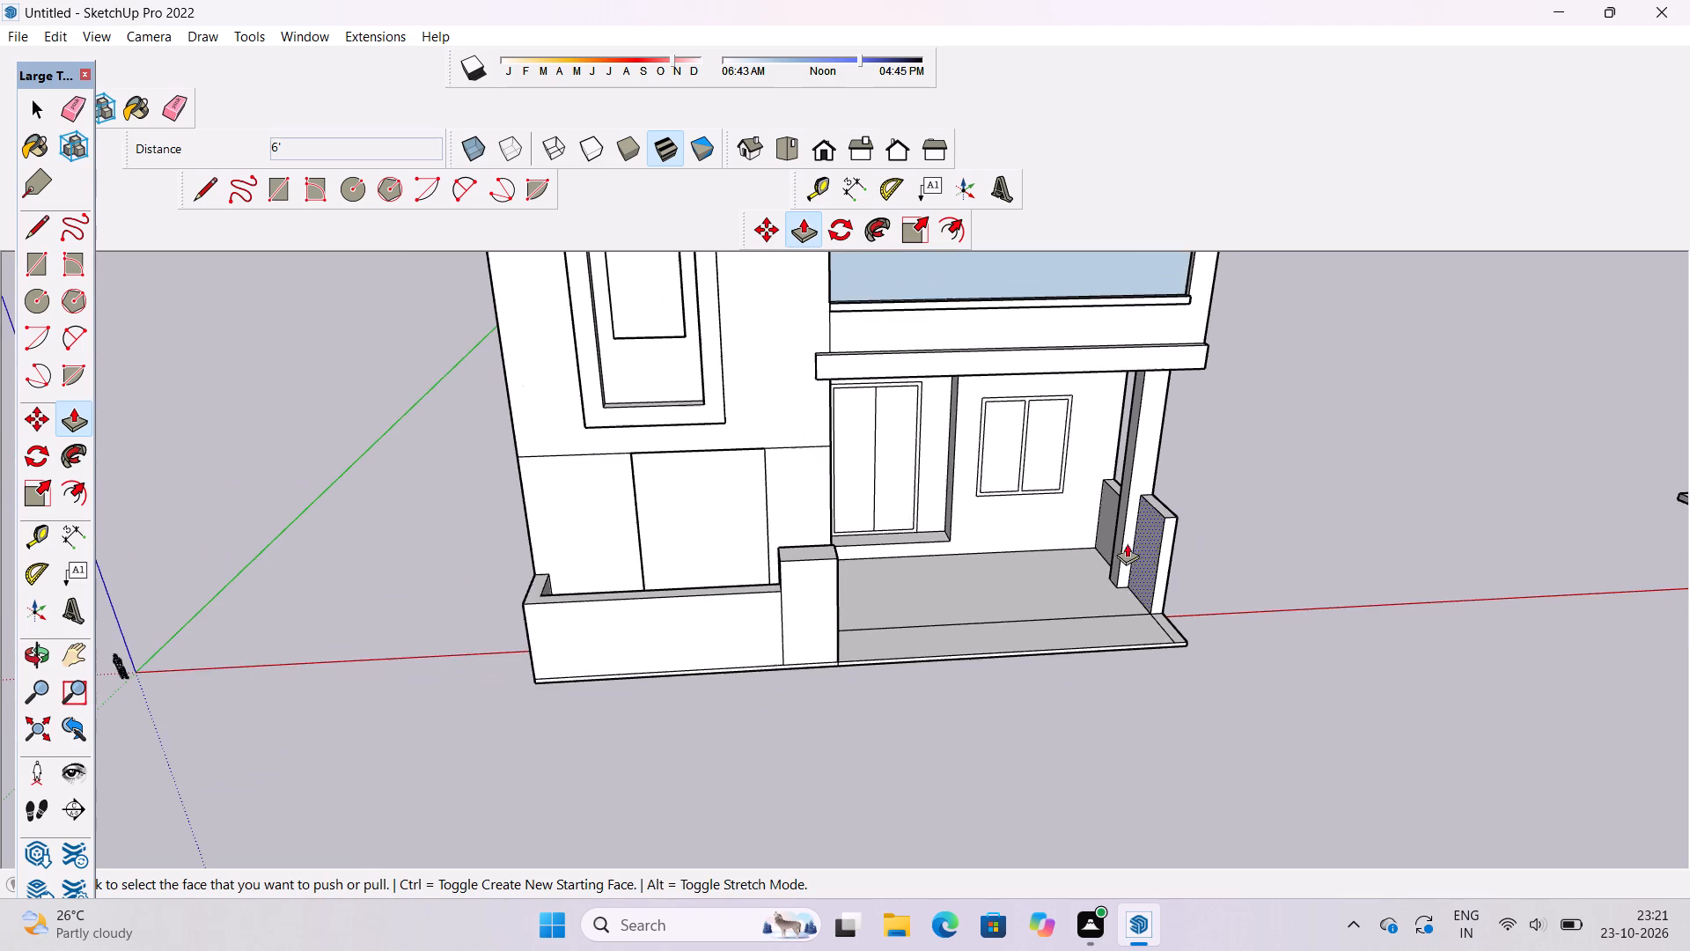
scroll(643, 560, "up", 9)
left_click(731, 631)
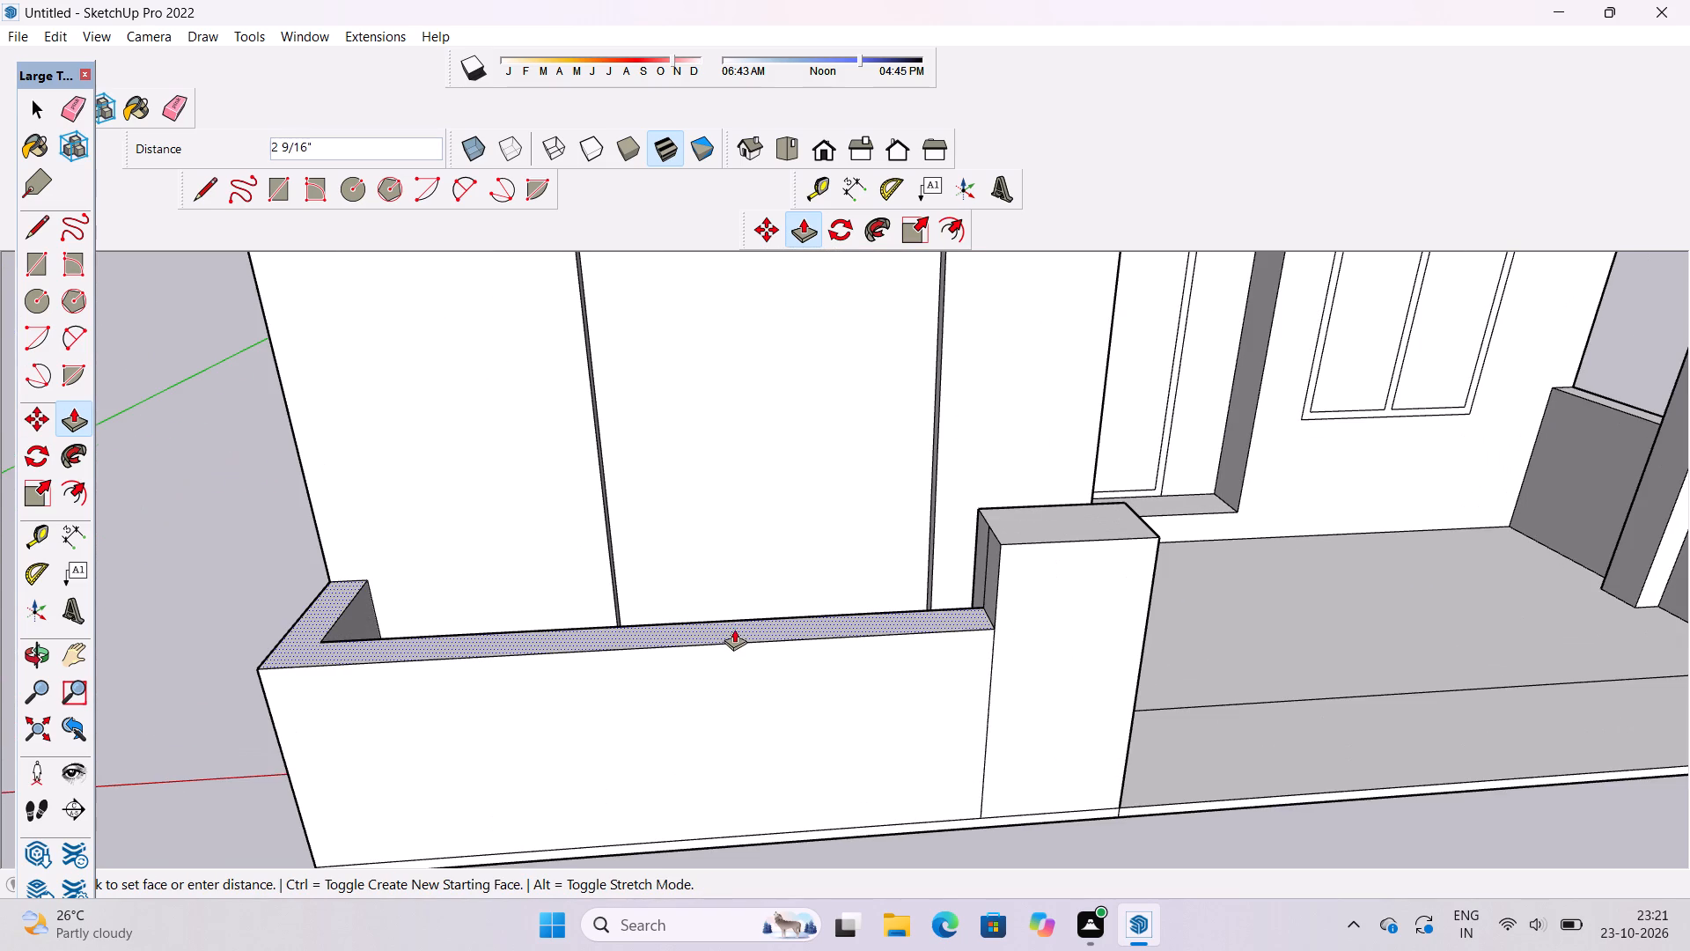
scroll(734, 629, "down", 3)
left_click(924, 584)
Push/Pull the front end of the low wall on the porch's far side 14' out to the platform's front edge.
scroll(612, 584, "down", 4)
key("o")
left_click_drag(999, 620, 841, 617)
left_click_drag(954, 624, 820, 631)
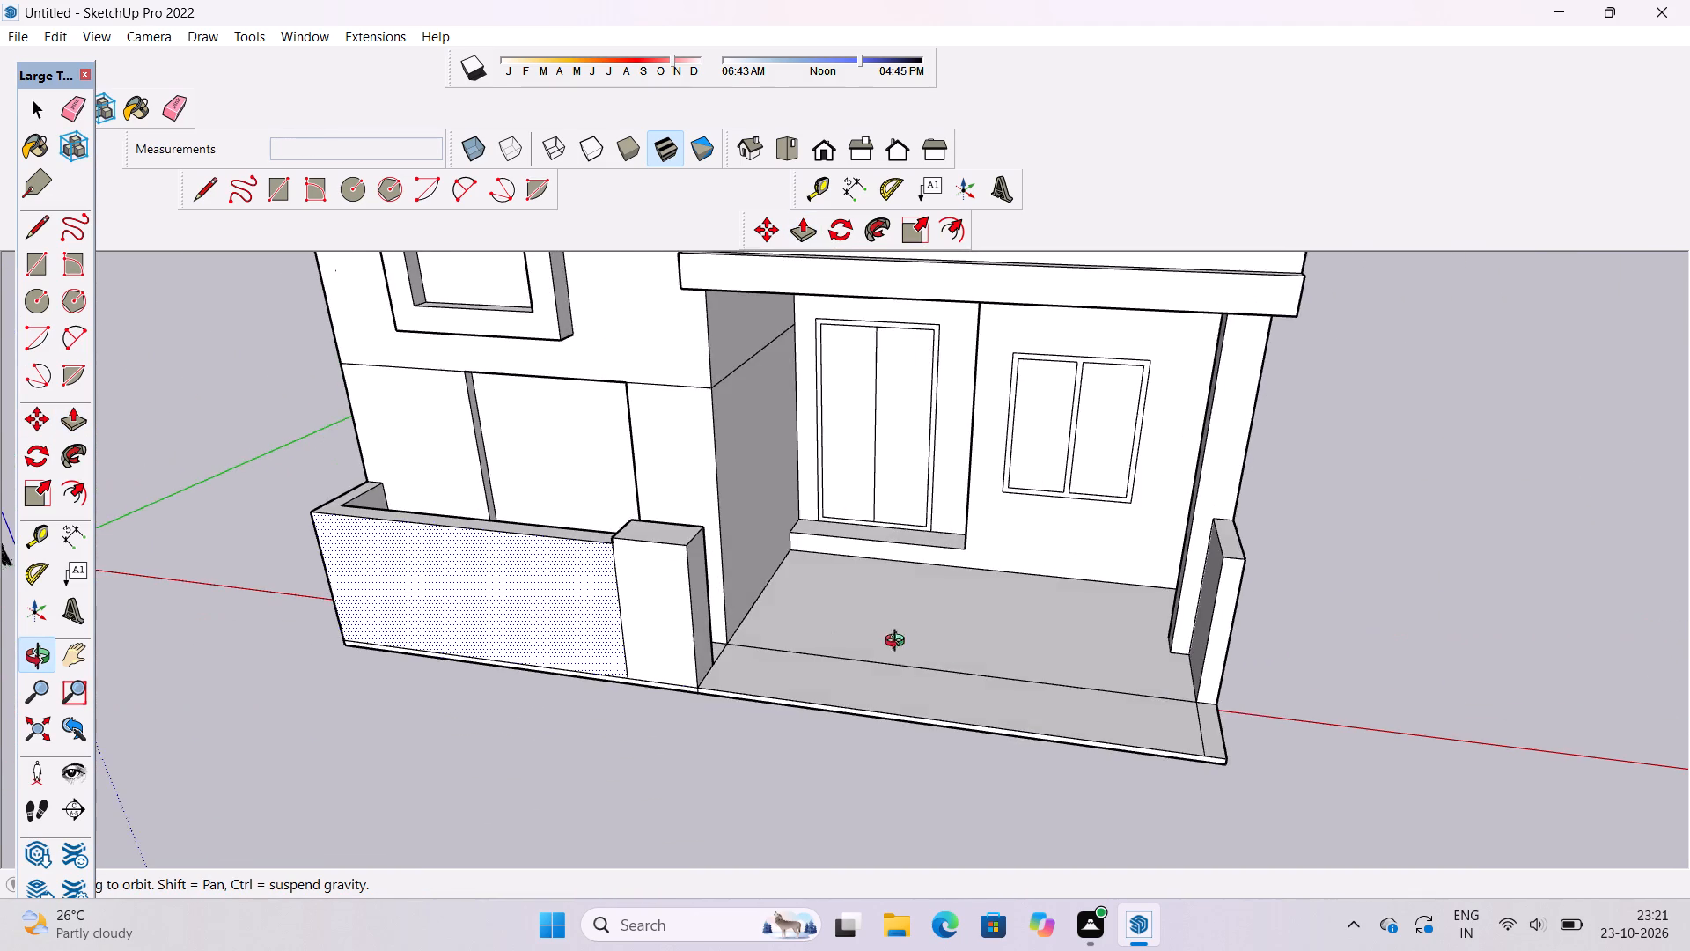
left_click_drag(867, 638, 660, 581, "shift")
left_click_drag(665, 583, 805, 637, "shift")
scroll(797, 615, "down", 6)
left_click_drag(813, 641, 774, 631, "shift")
left_click_drag(773, 635, 716, 598)
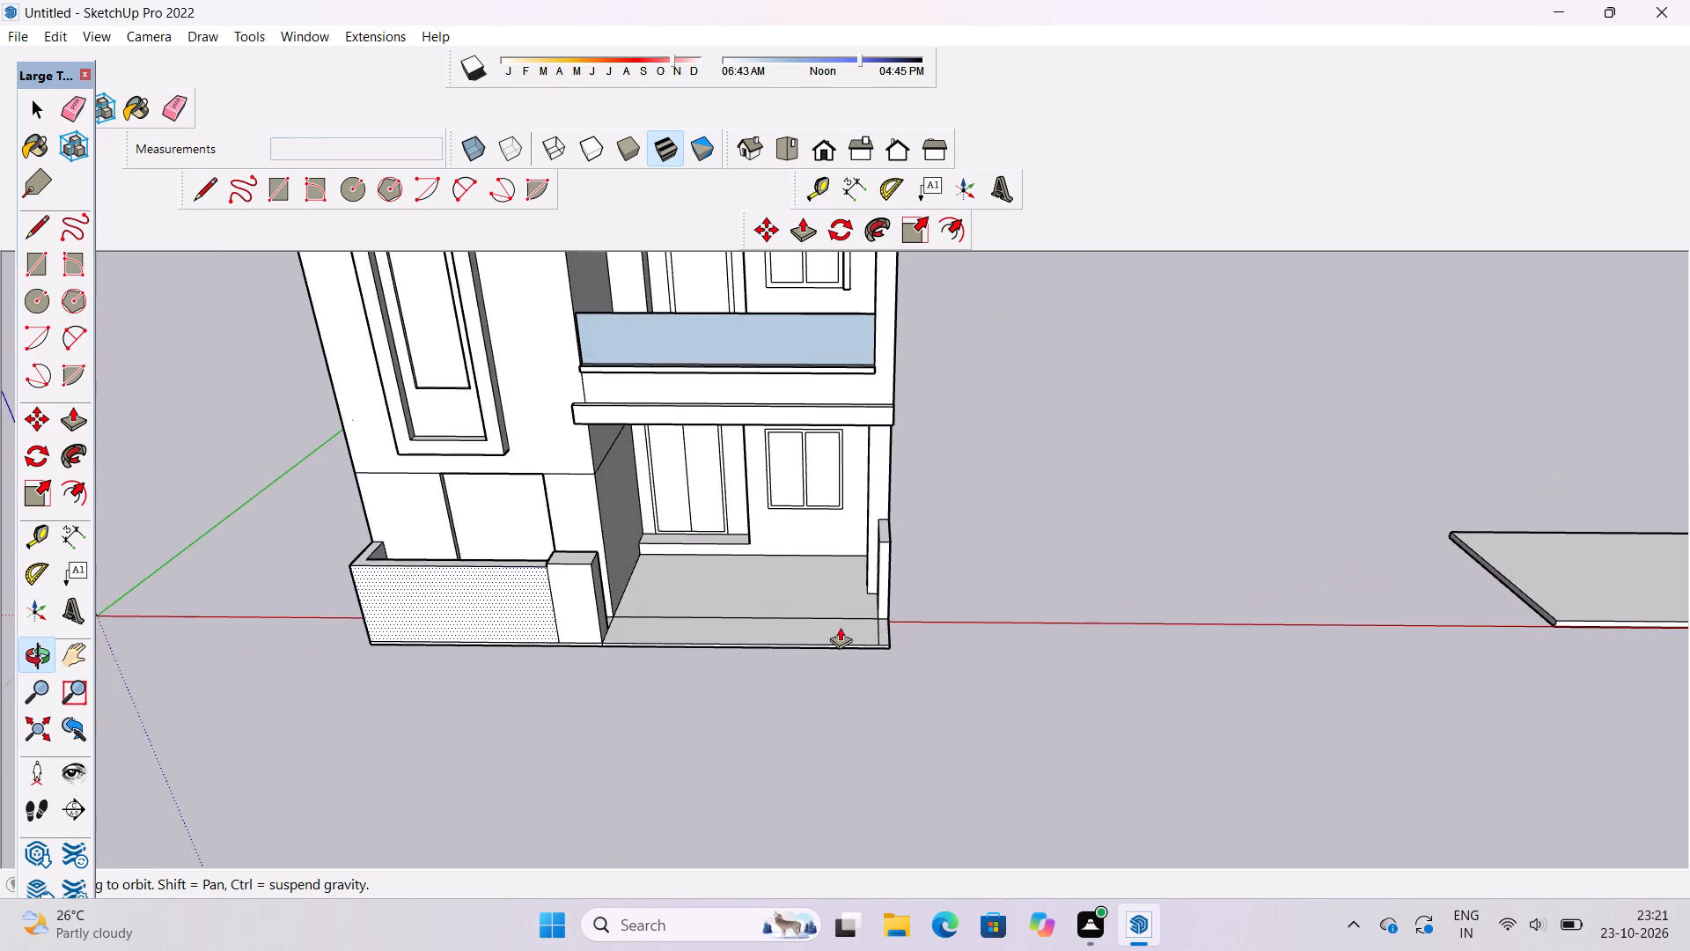
key("p")
scroll(906, 629, "up", 5)
left_click(870, 512)
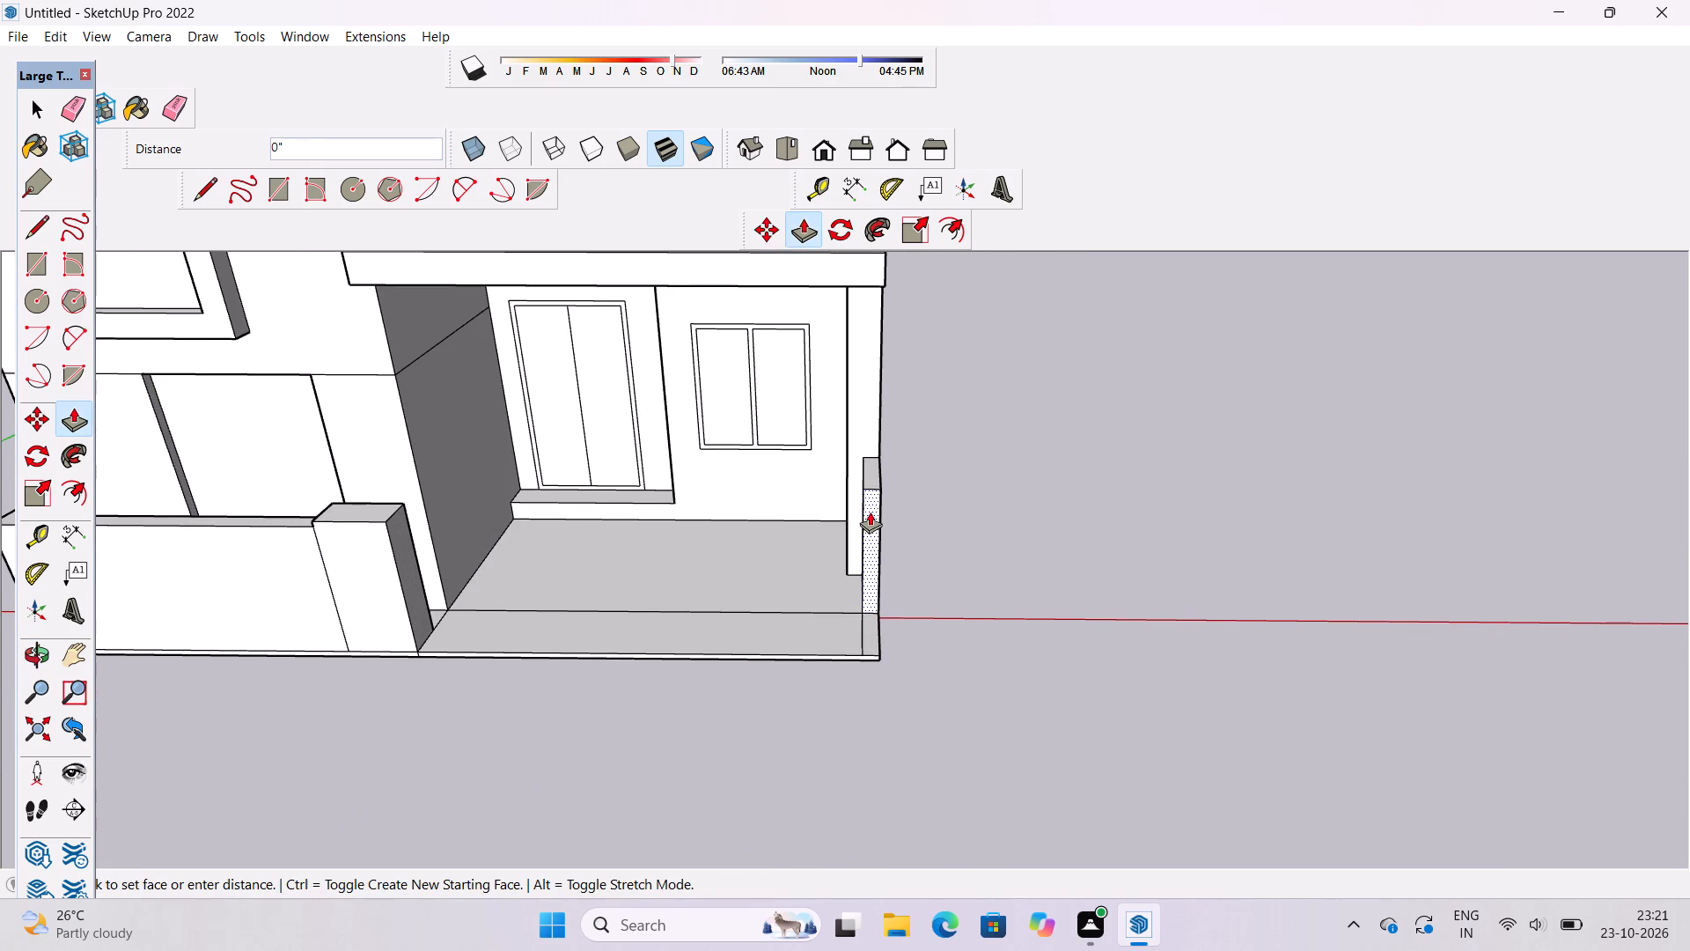
left_click(790, 663)
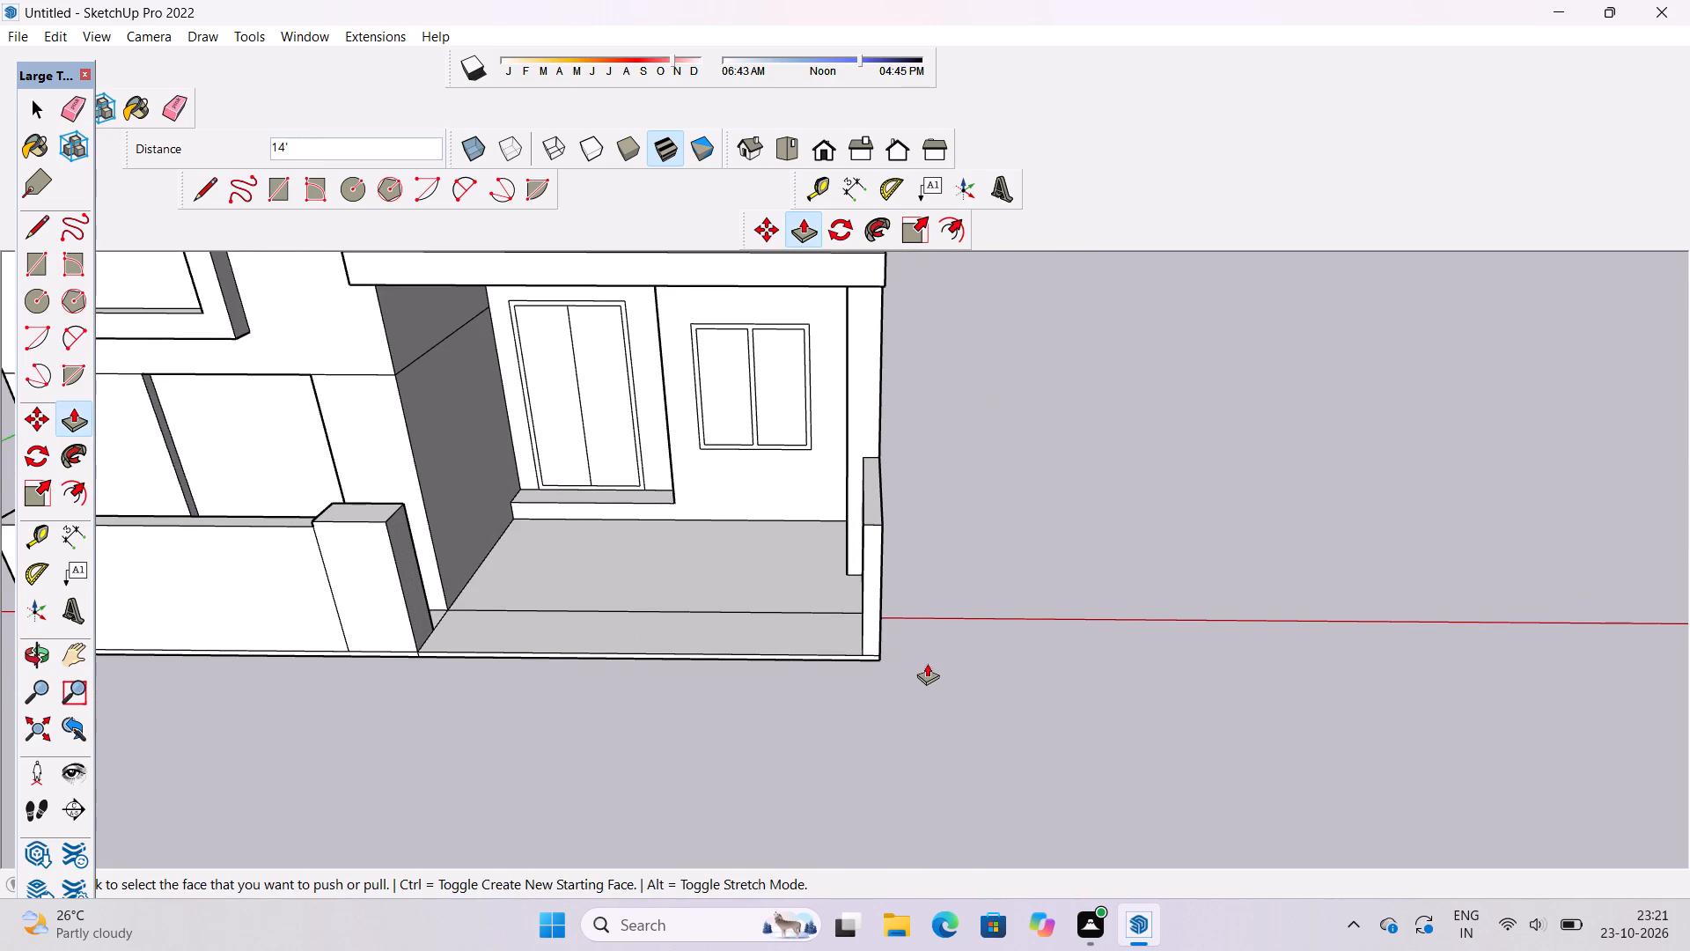
Examine the porch's front opening between the raised end block and the extended far-side low wall.
key("o")
left_click_drag(662, 638, 681, 679, "shift")
scroll(683, 683, "up", 2)
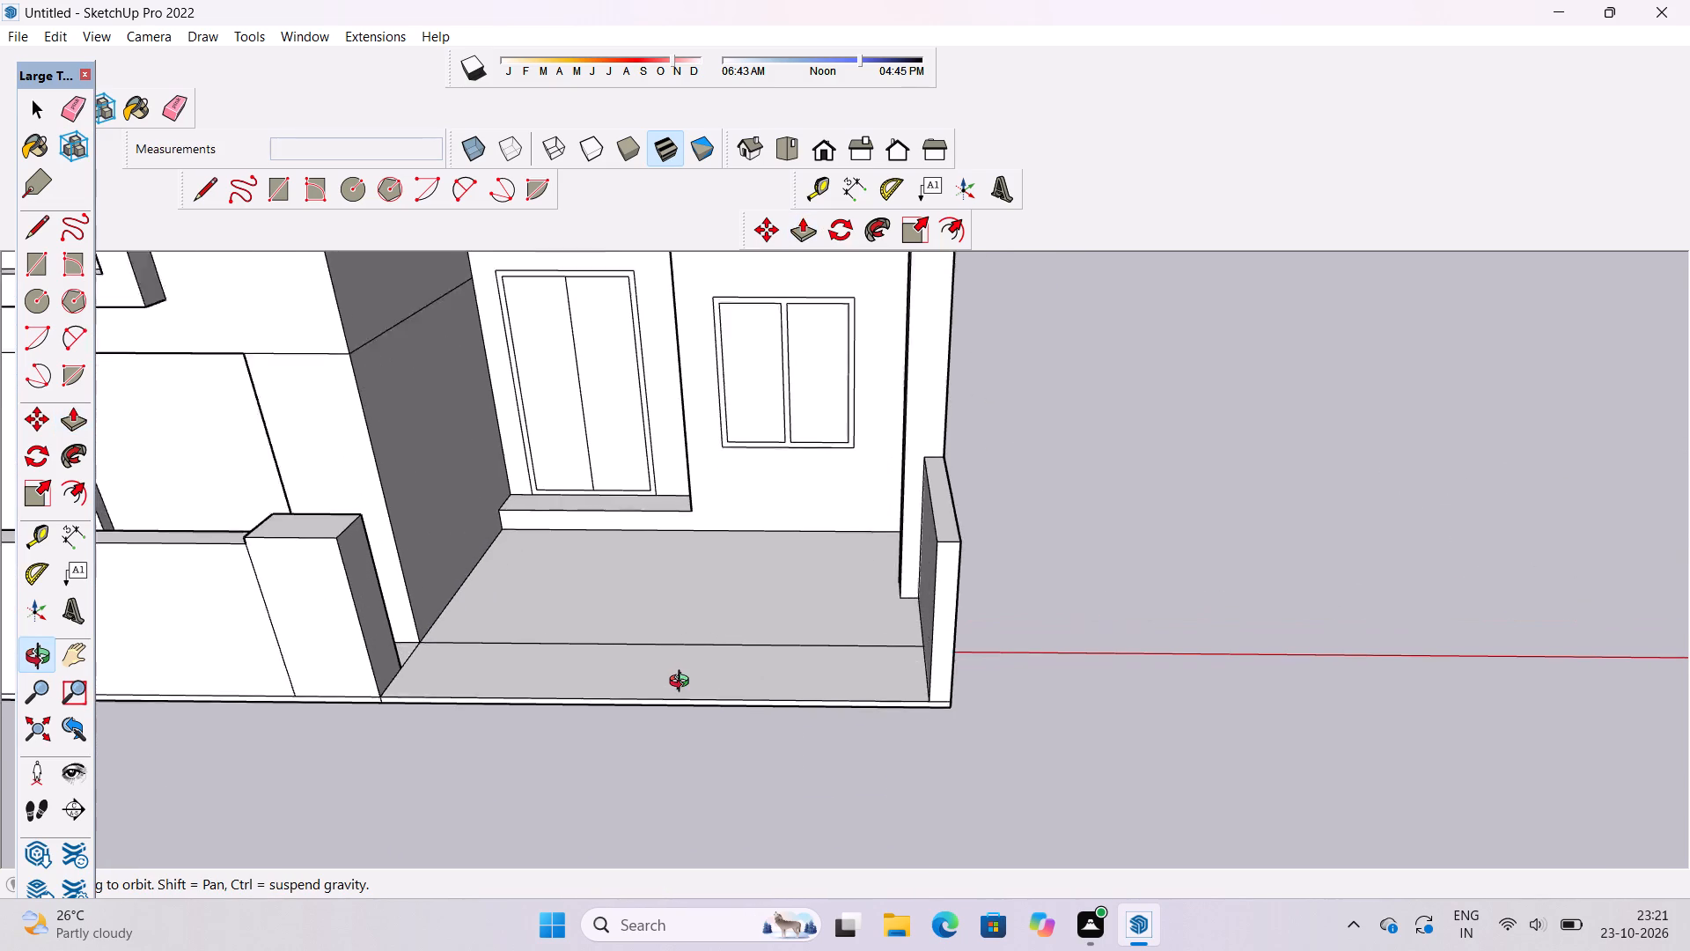
scroll(683, 683, "up", 2)
left_click_drag(682, 683, 755, 704, "shift")
left_click_drag(759, 704, 797, 563)
scroll(798, 561, "down", 3)
left_click_drag(800, 563, 807, 601)
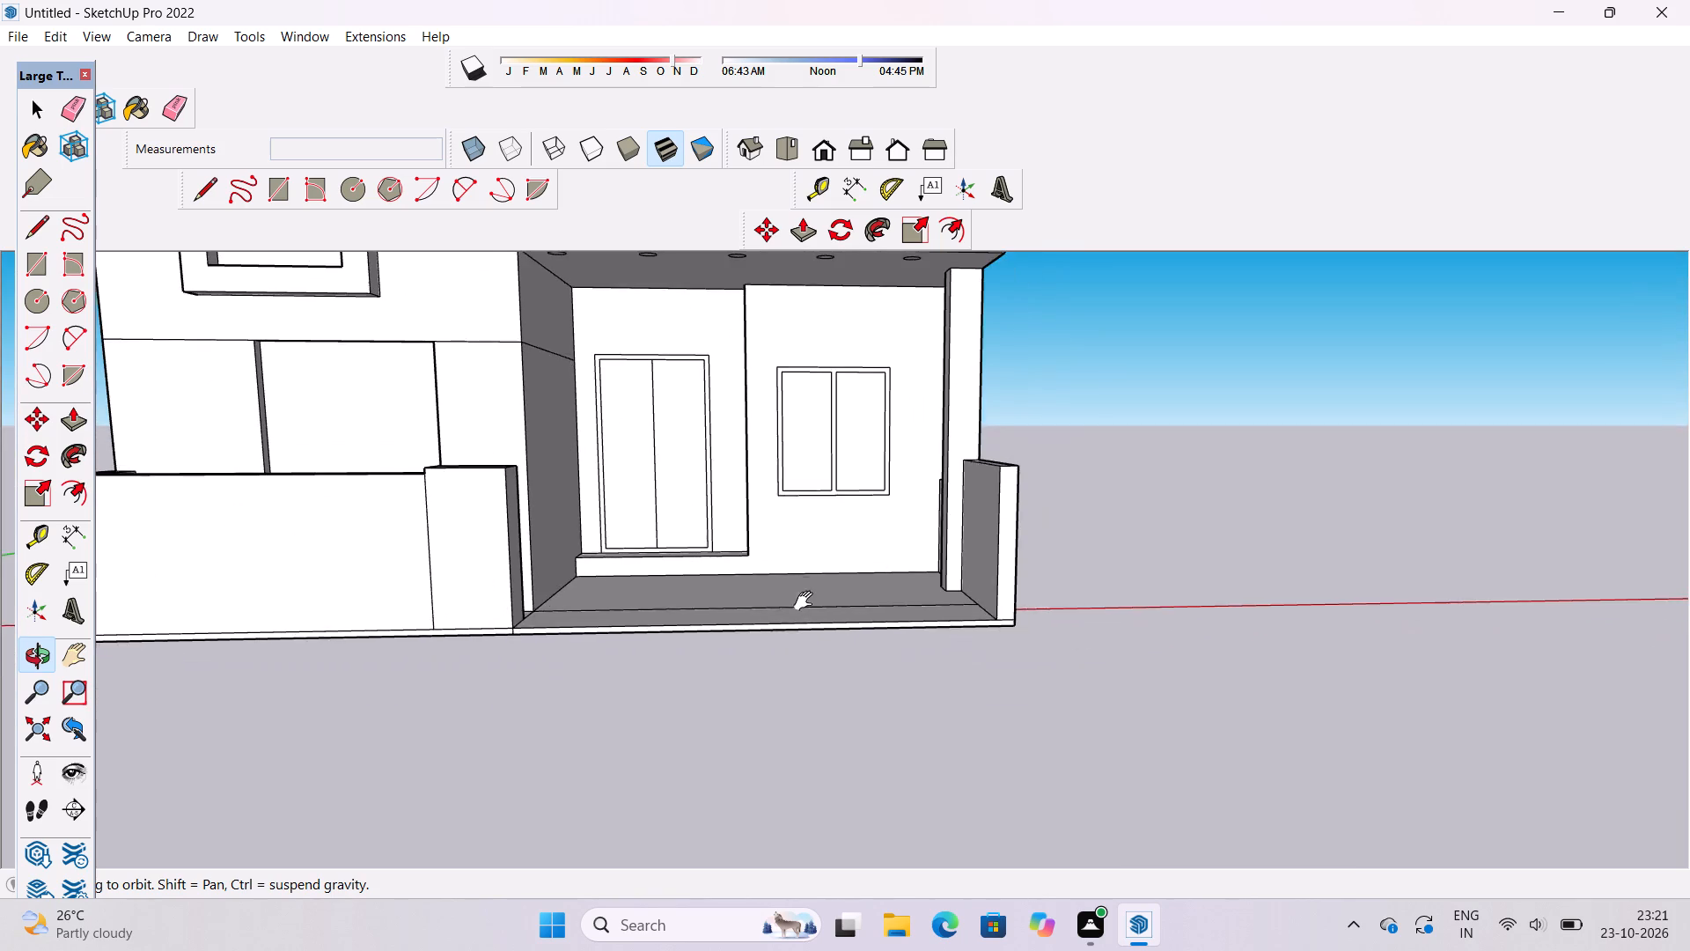
left_click_drag(807, 601, 808, 606)
left_click_drag(627, 660, 633, 709)
left_click_drag(636, 709, 629, 688)
left_click_drag(629, 687, 617, 693)
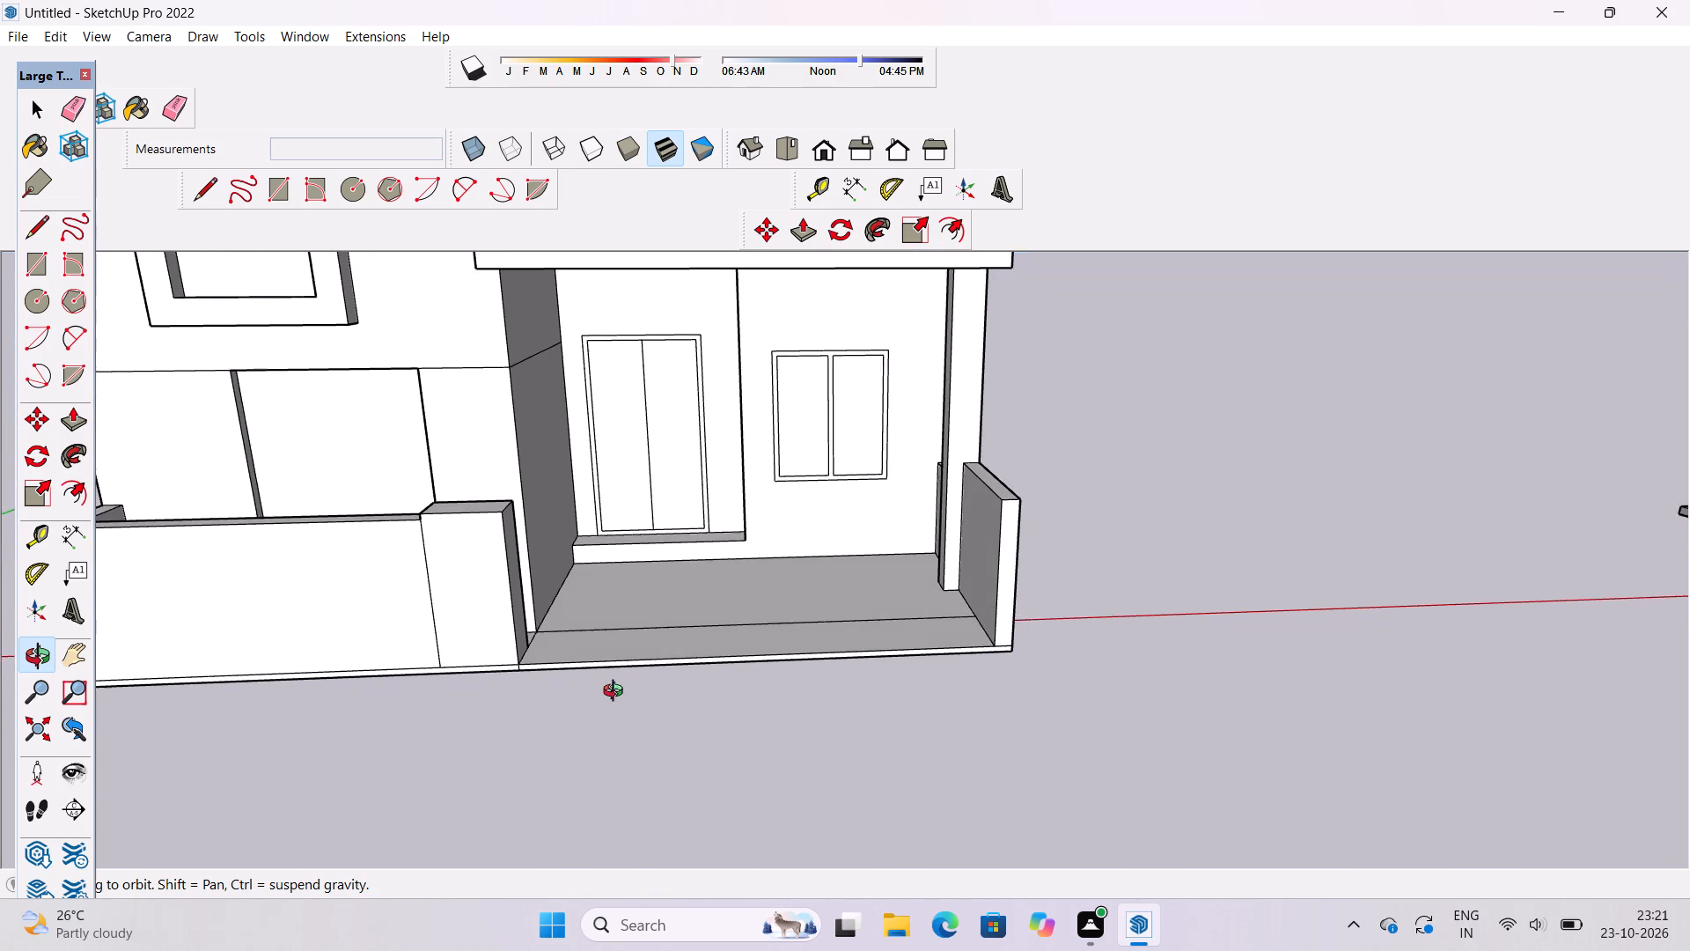
left_click_drag(617, 693, 608, 697)
left_click_drag(599, 689, 599, 708, "shift")
left_click_drag(599, 712, 615, 730)
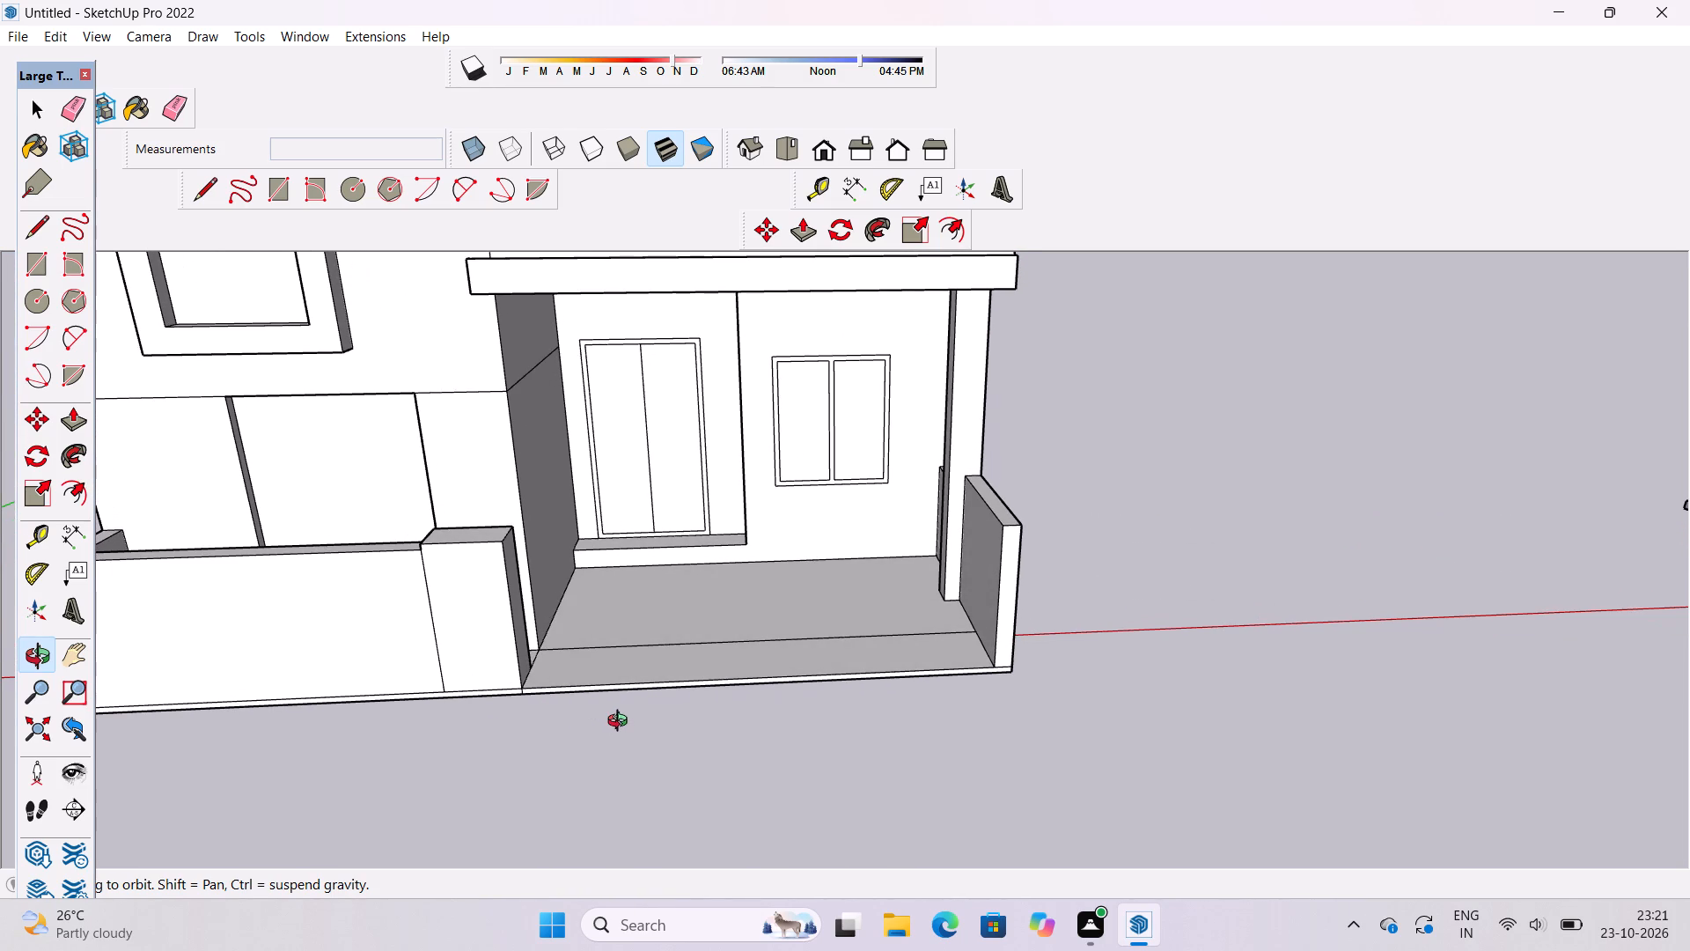
left_click_drag(639, 704, 626, 704, "shift")
left_click_drag(626, 704, 638, 729)
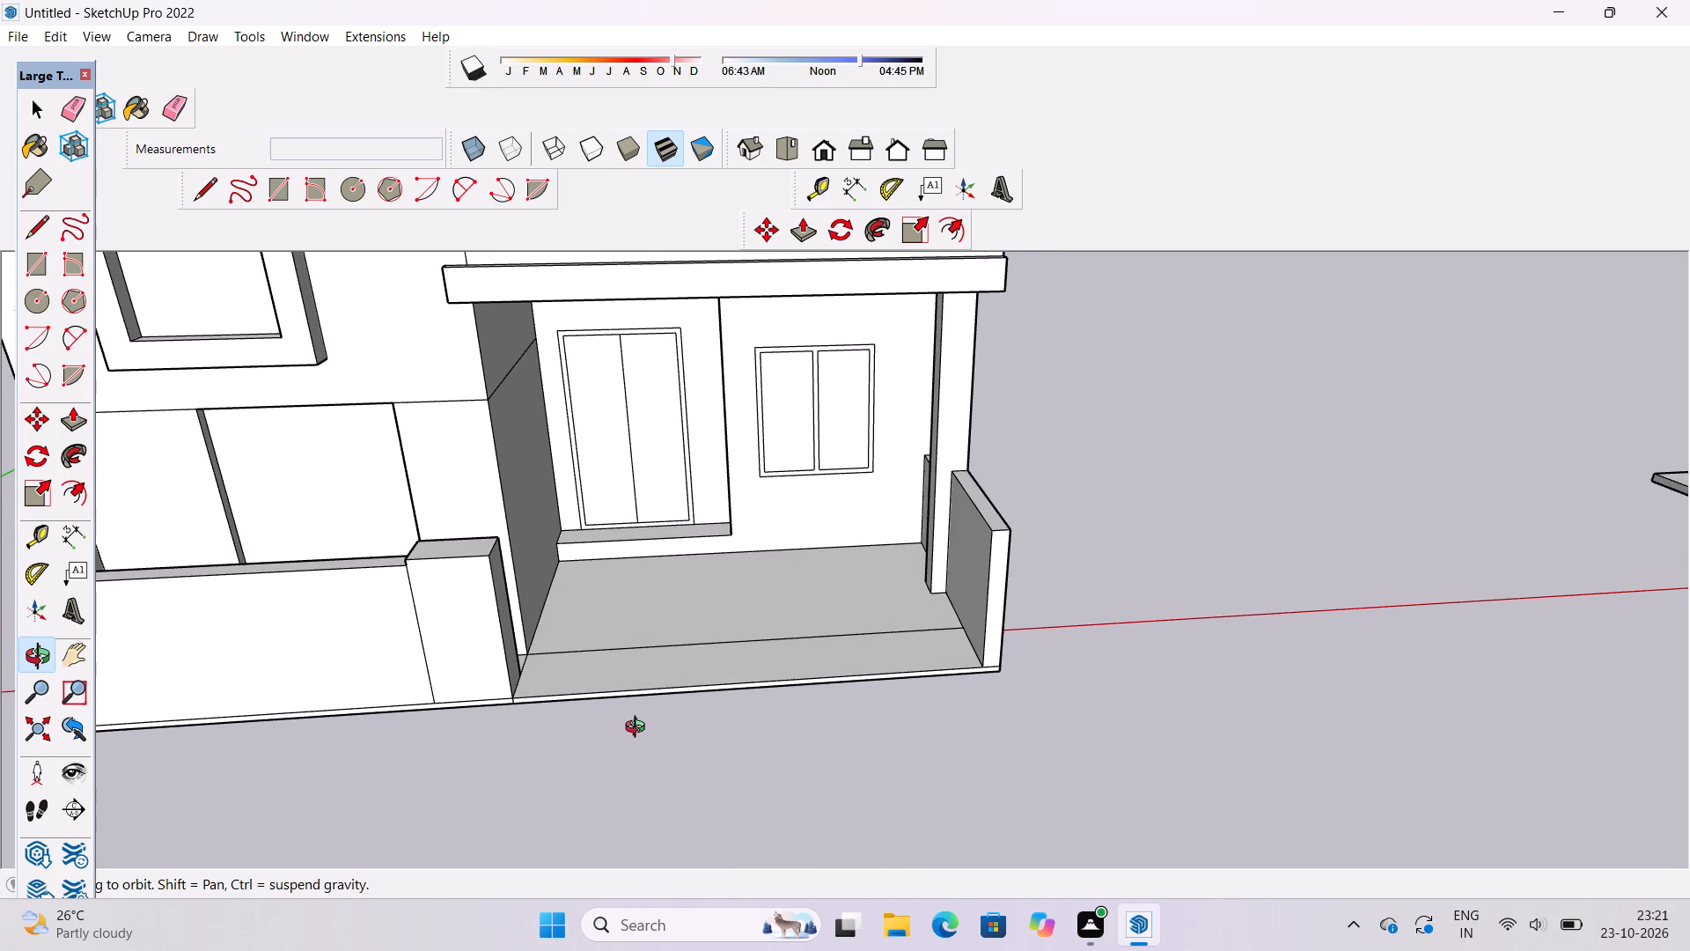
Place a guide on the porch floor 2.5' in from the platform's front edge, across the front opening.
scroll(462, 711, "up", 3)
left_click_drag(577, 710, 437, 718, "shift")
left_click_drag(435, 718, 444, 746)
scroll(442, 726, "up", 3)
left_click_drag(442, 719, 421, 760, "shift")
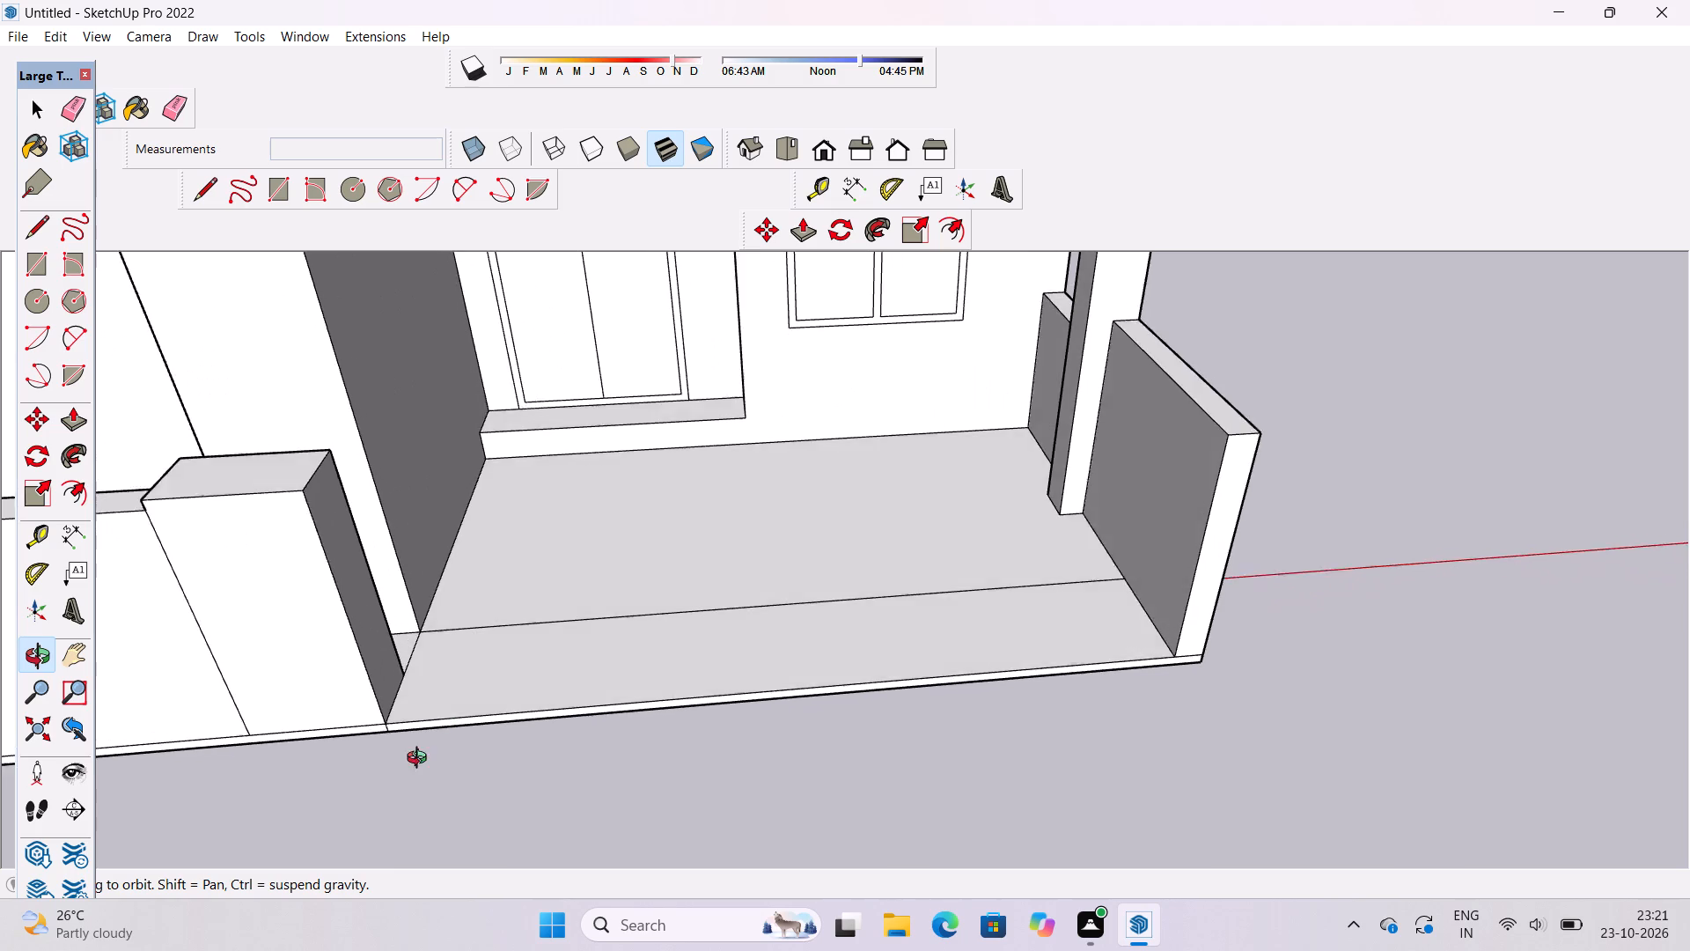
left_click_drag(421, 760, 411, 777, "shift")
key("t")
scroll(331, 735, "down", 2)
scroll(459, 741, "down", 2)
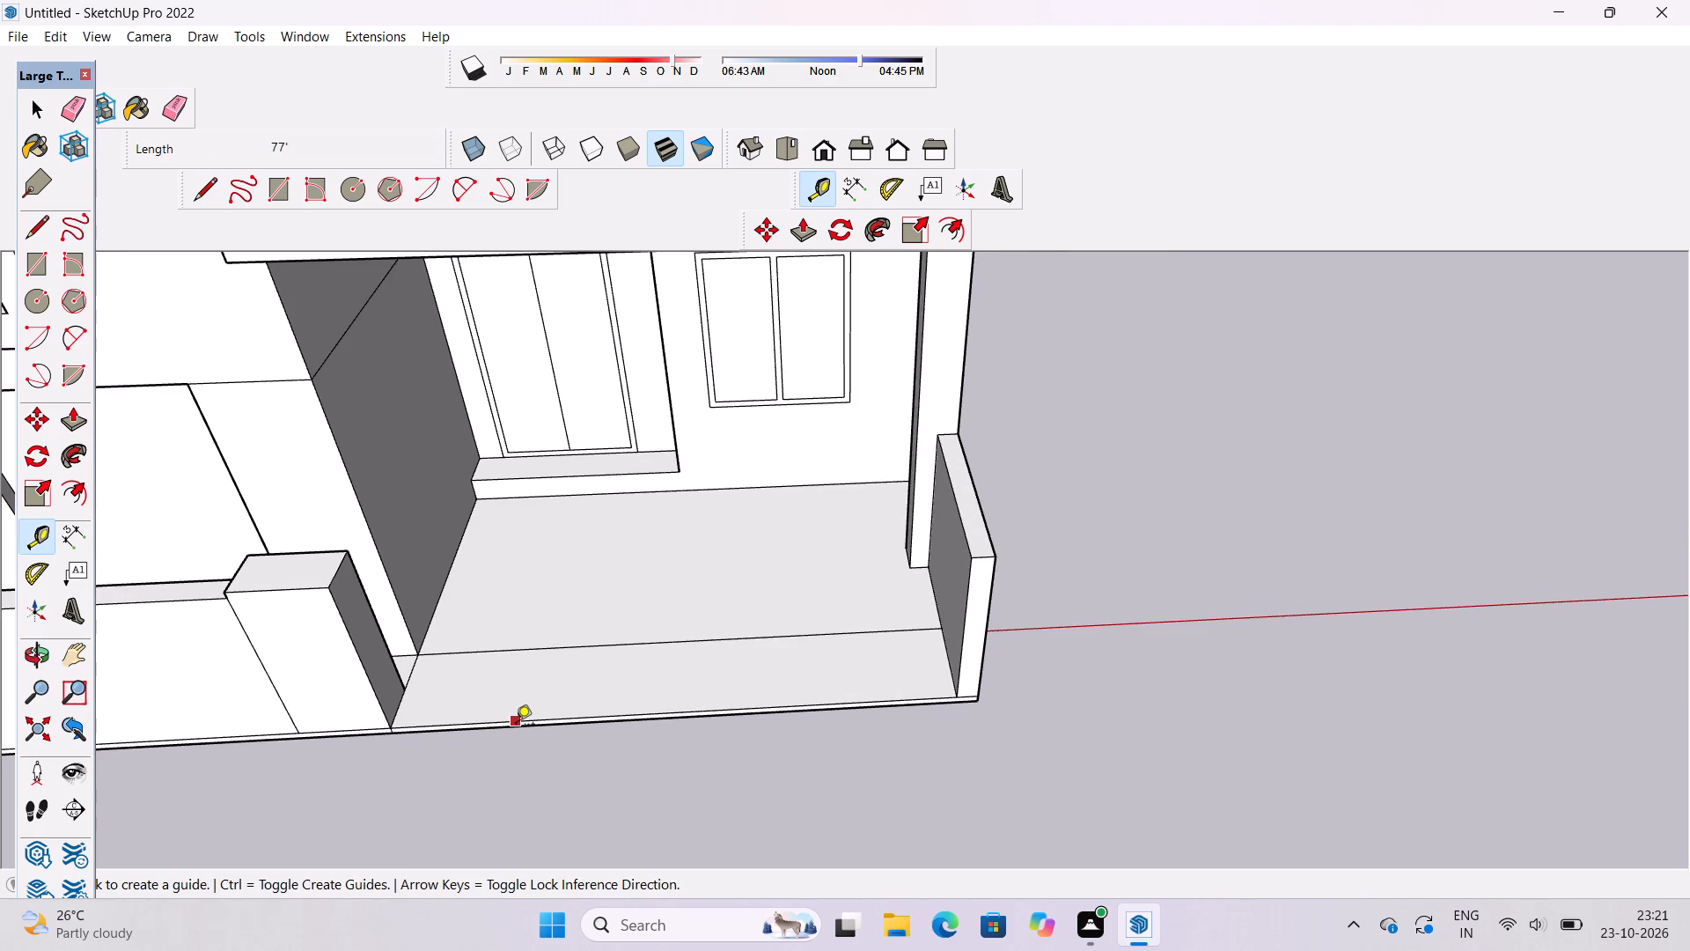
scroll(516, 726, "up", 4)
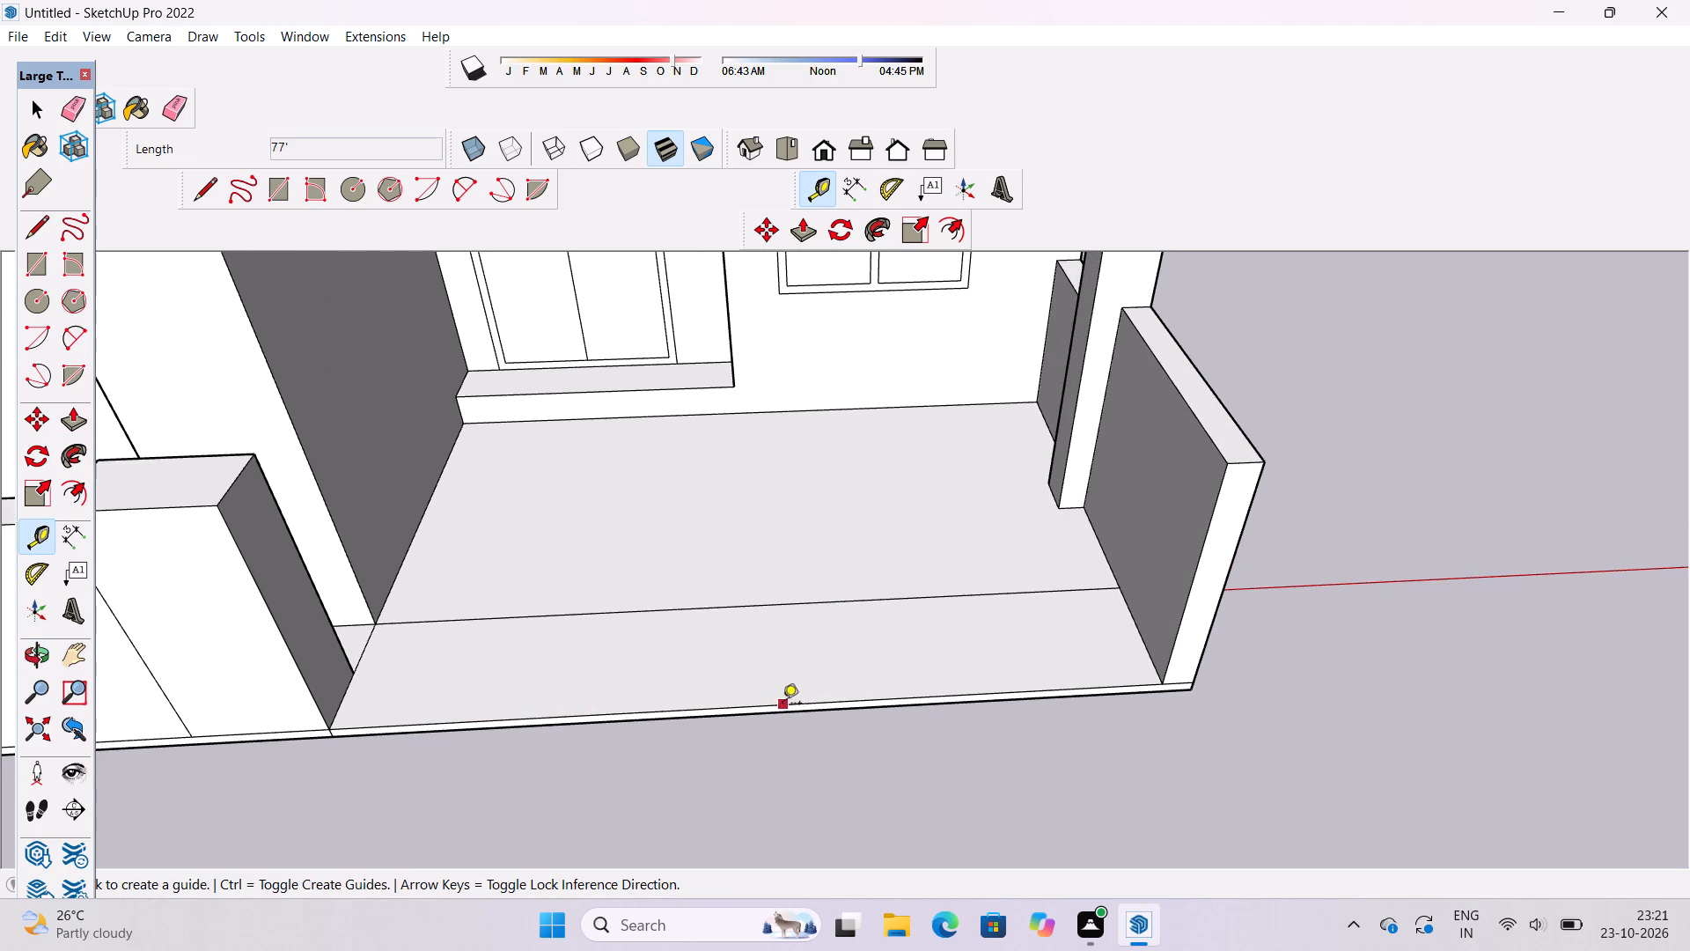
left_click(752, 706)
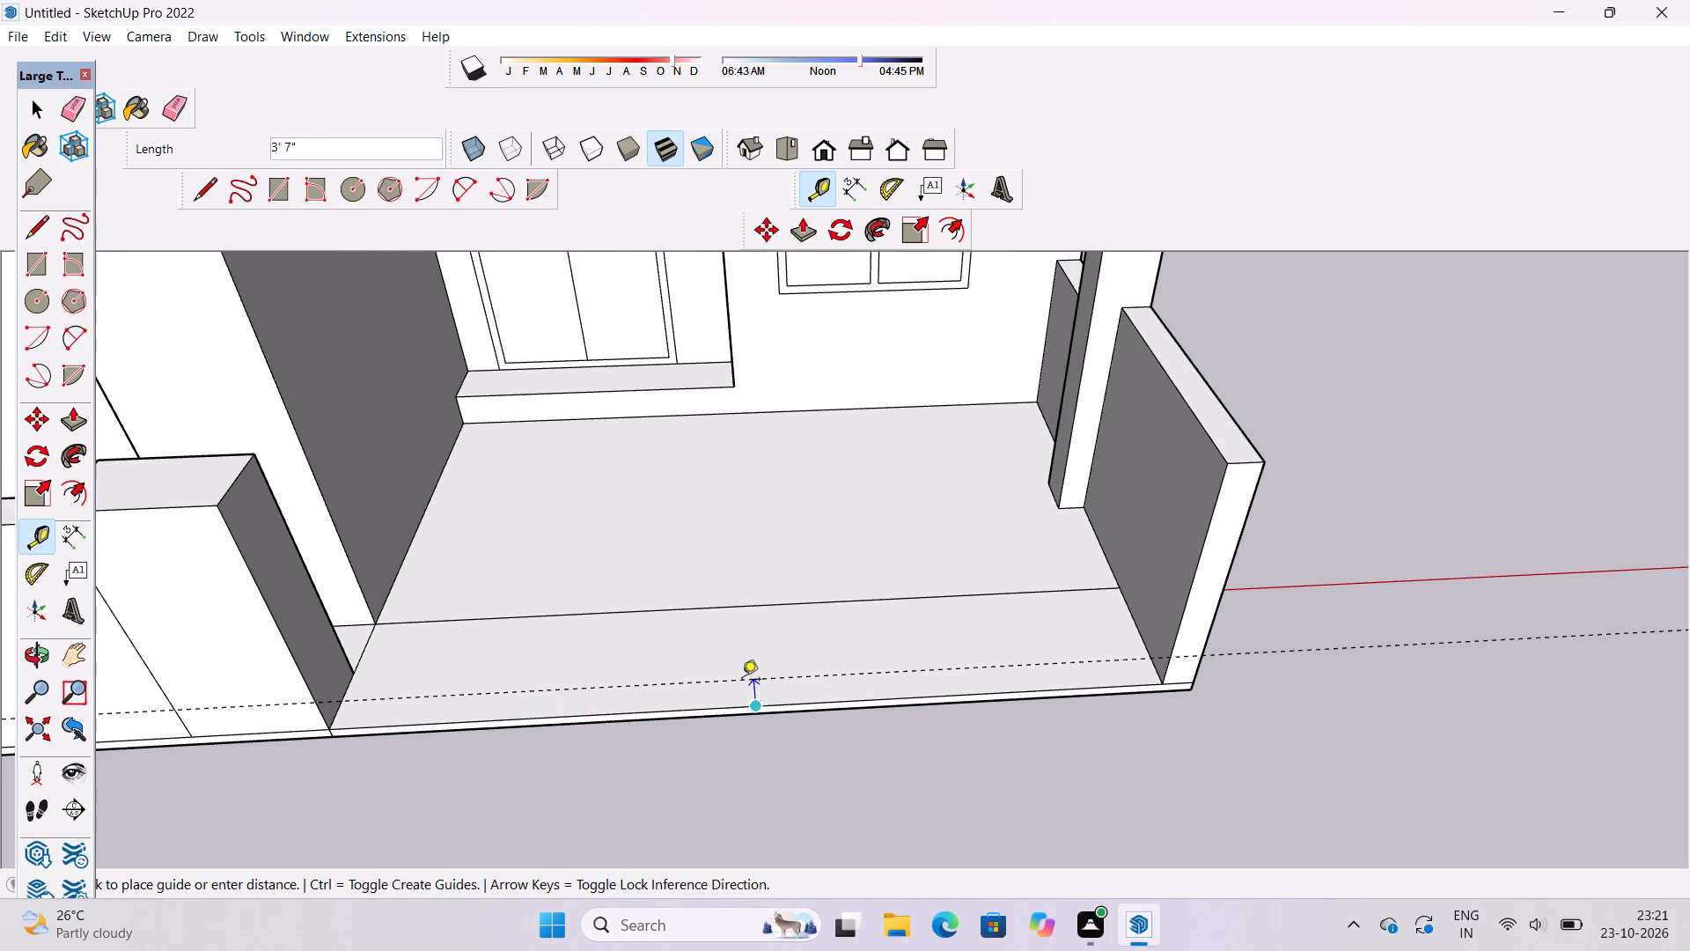
scroll(742, 681, "up", 5)
scroll(809, 683, "down", 3)
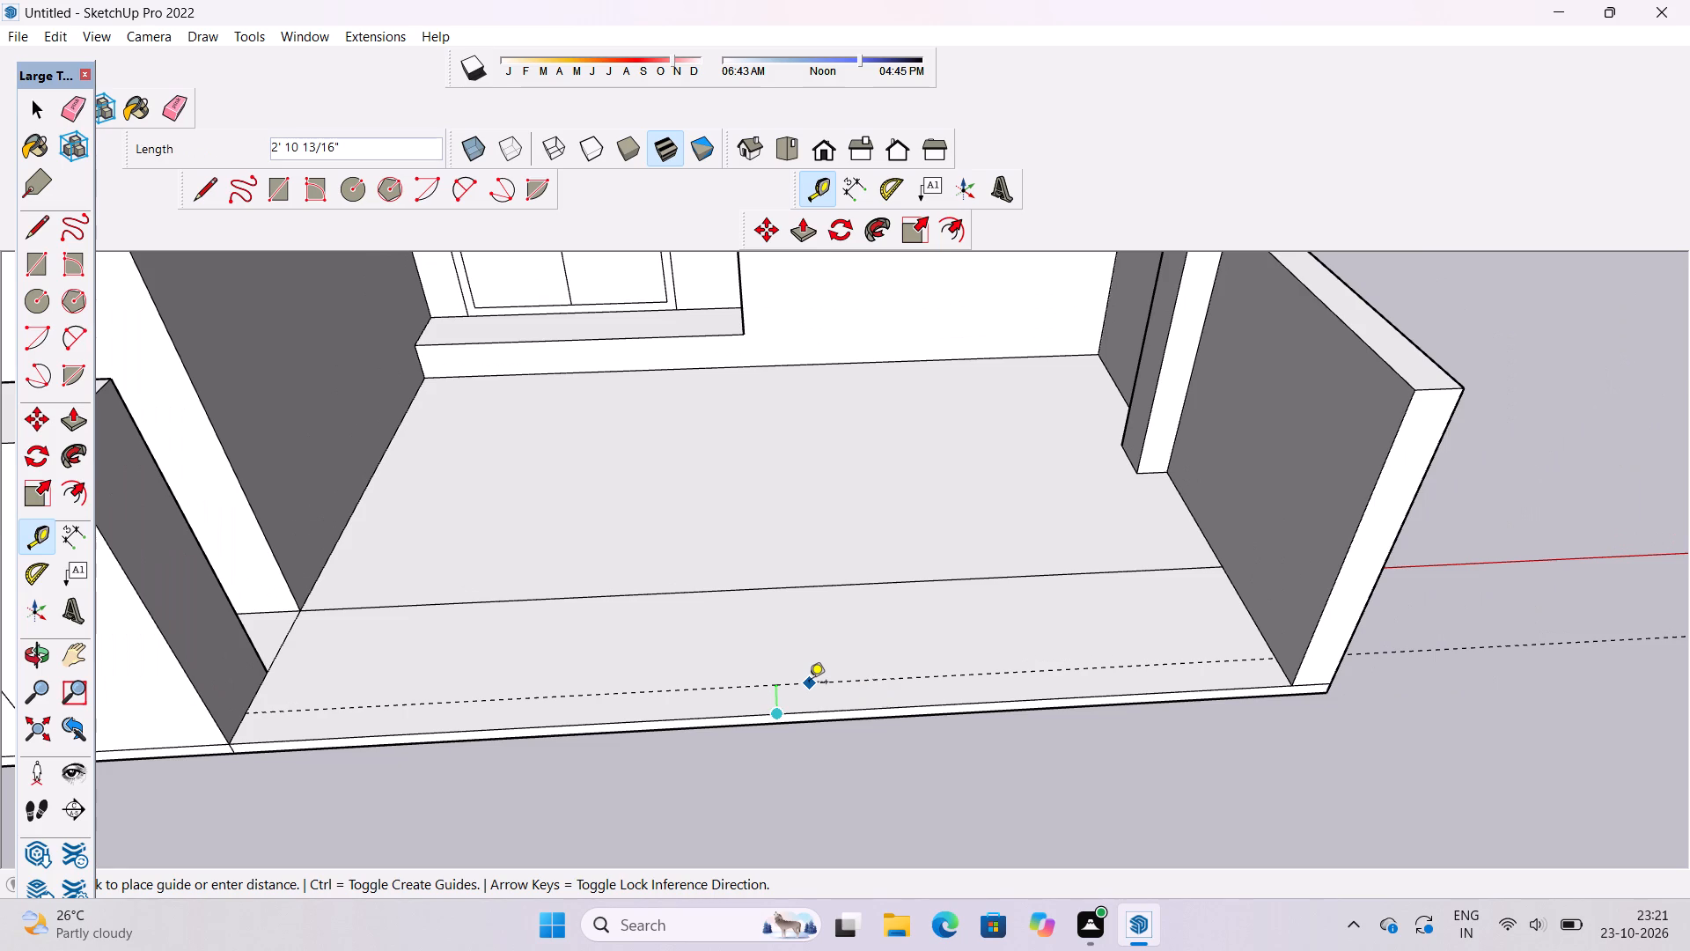
type("2.5'")
key("Return")
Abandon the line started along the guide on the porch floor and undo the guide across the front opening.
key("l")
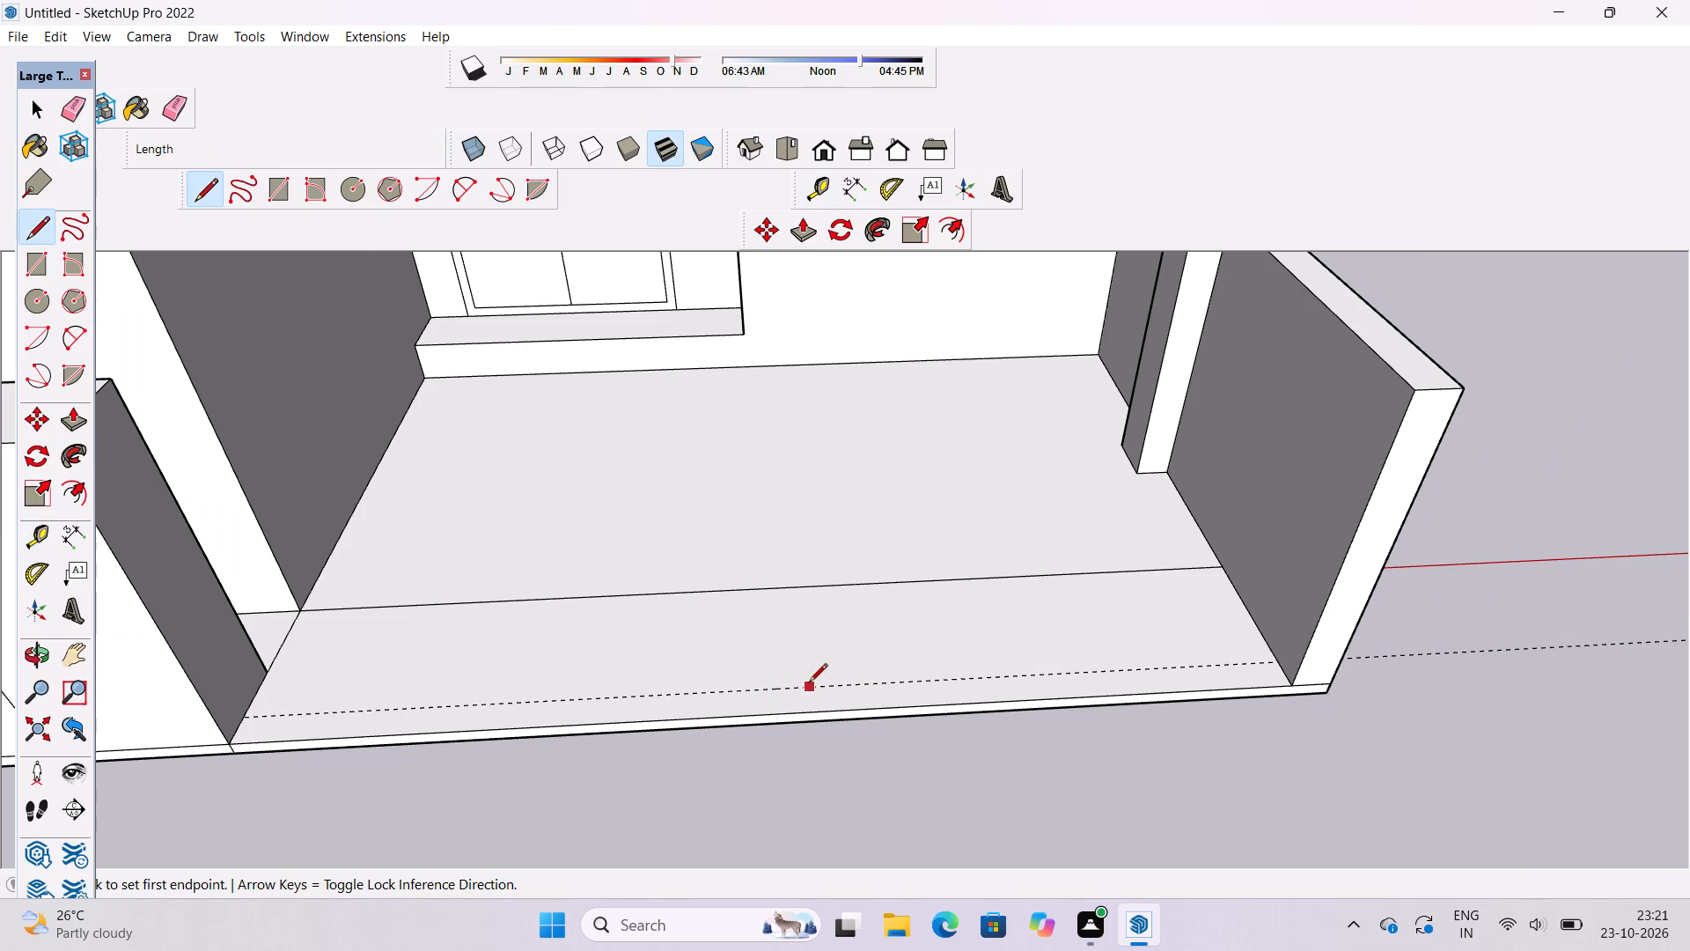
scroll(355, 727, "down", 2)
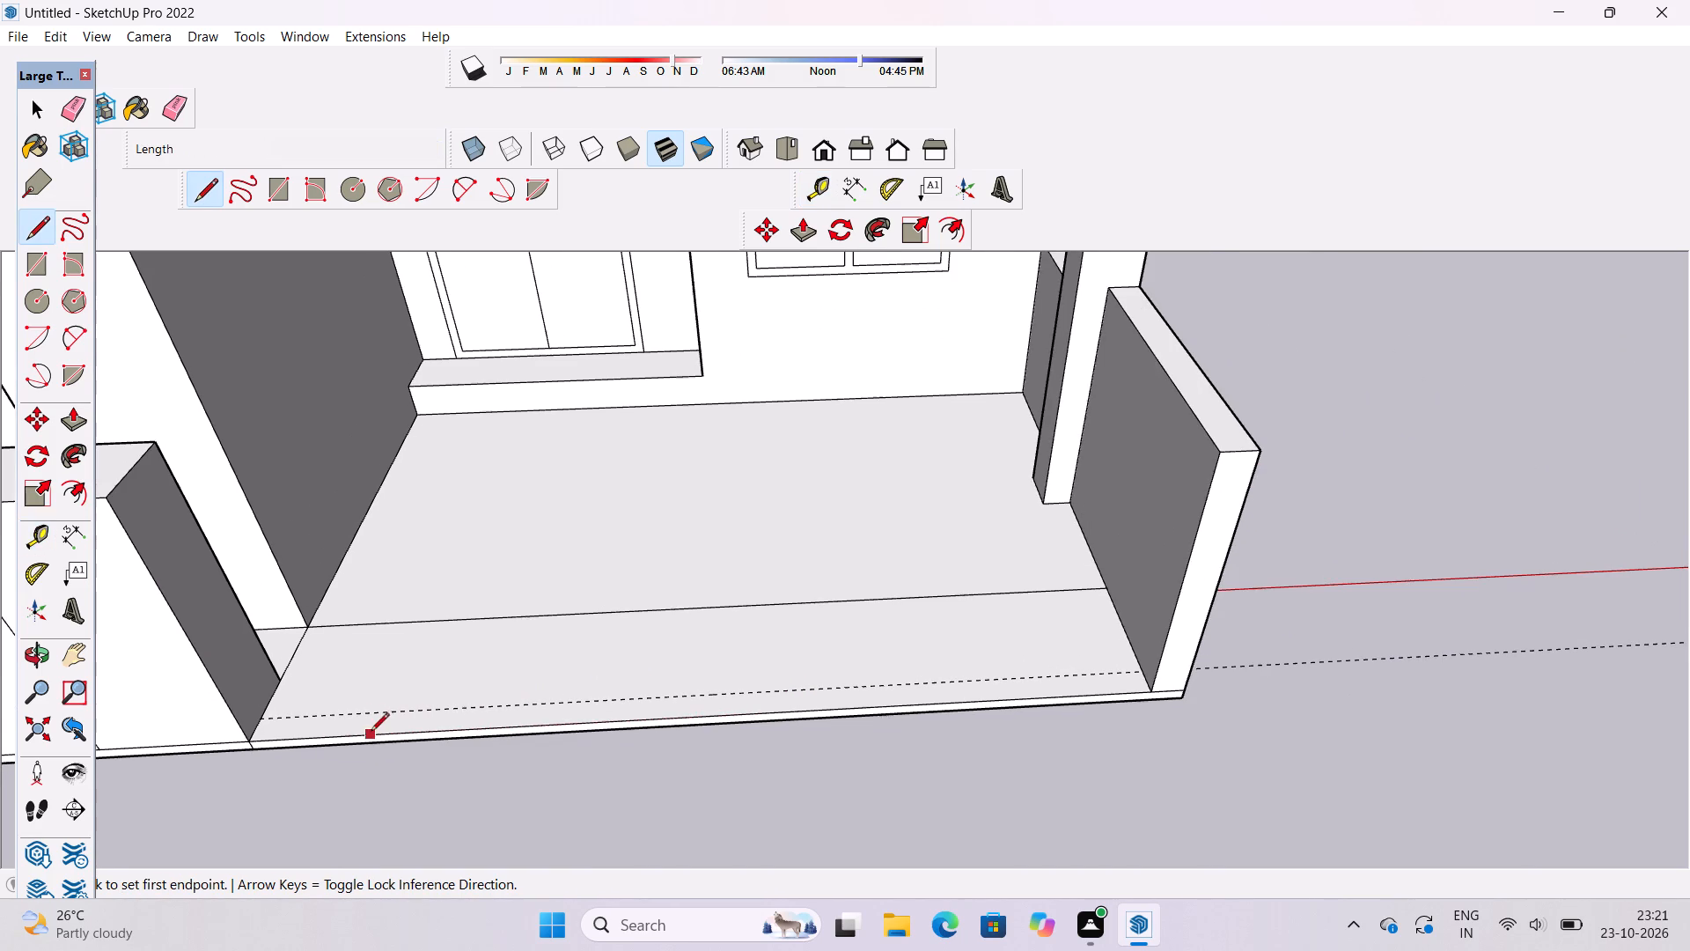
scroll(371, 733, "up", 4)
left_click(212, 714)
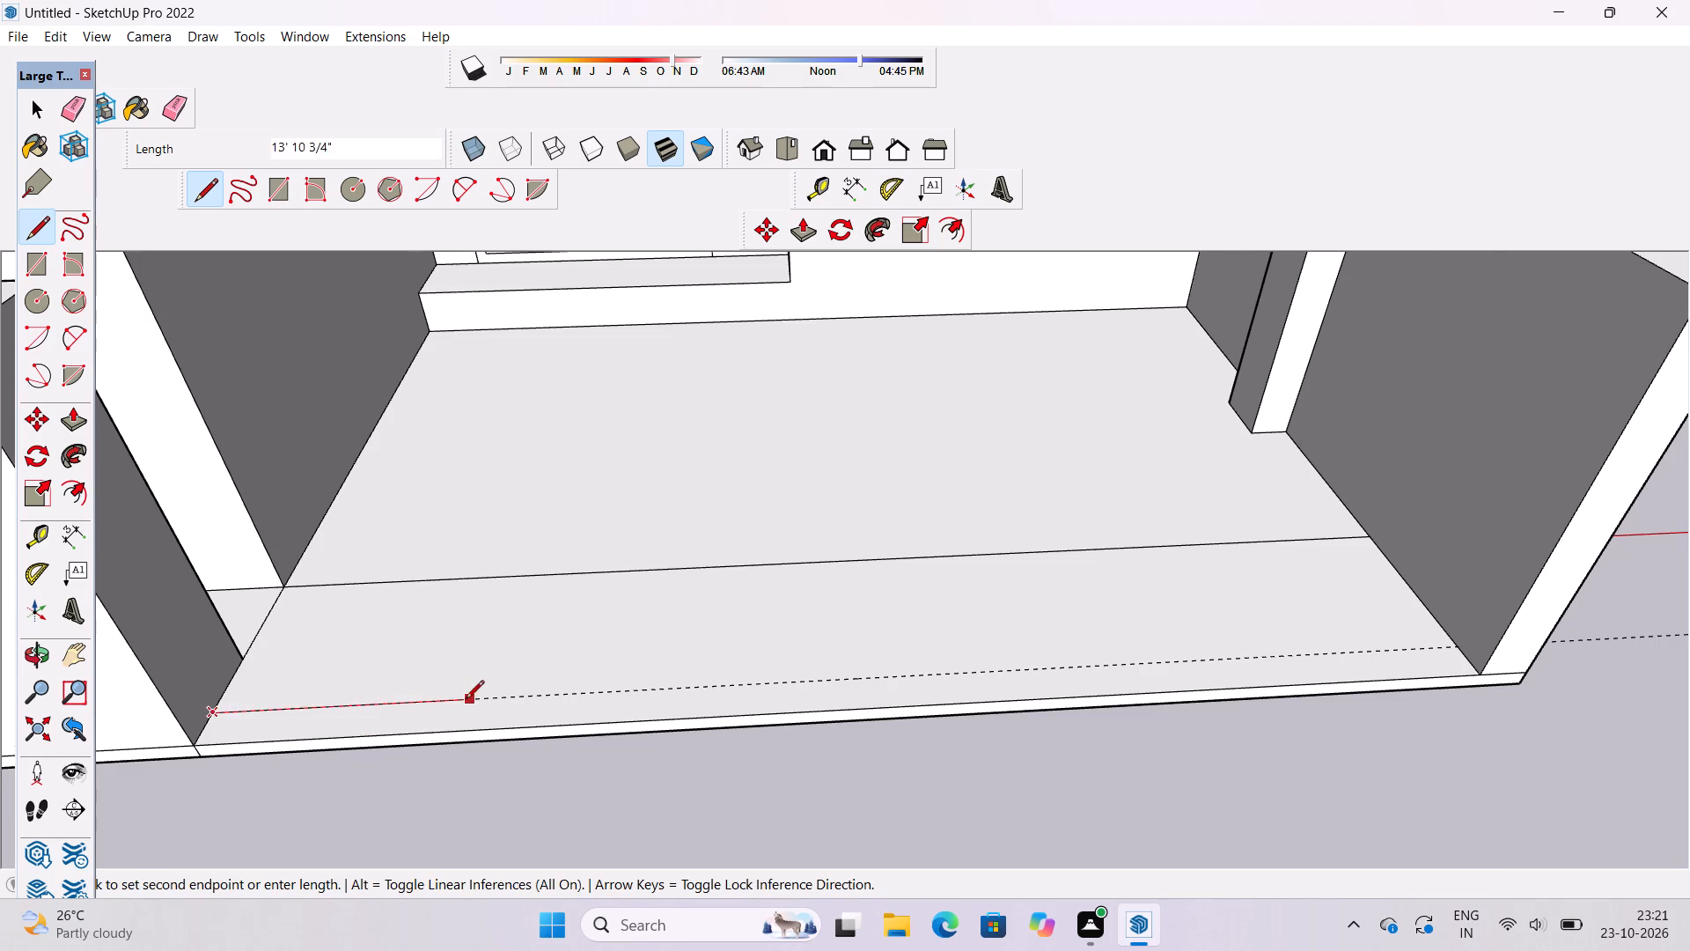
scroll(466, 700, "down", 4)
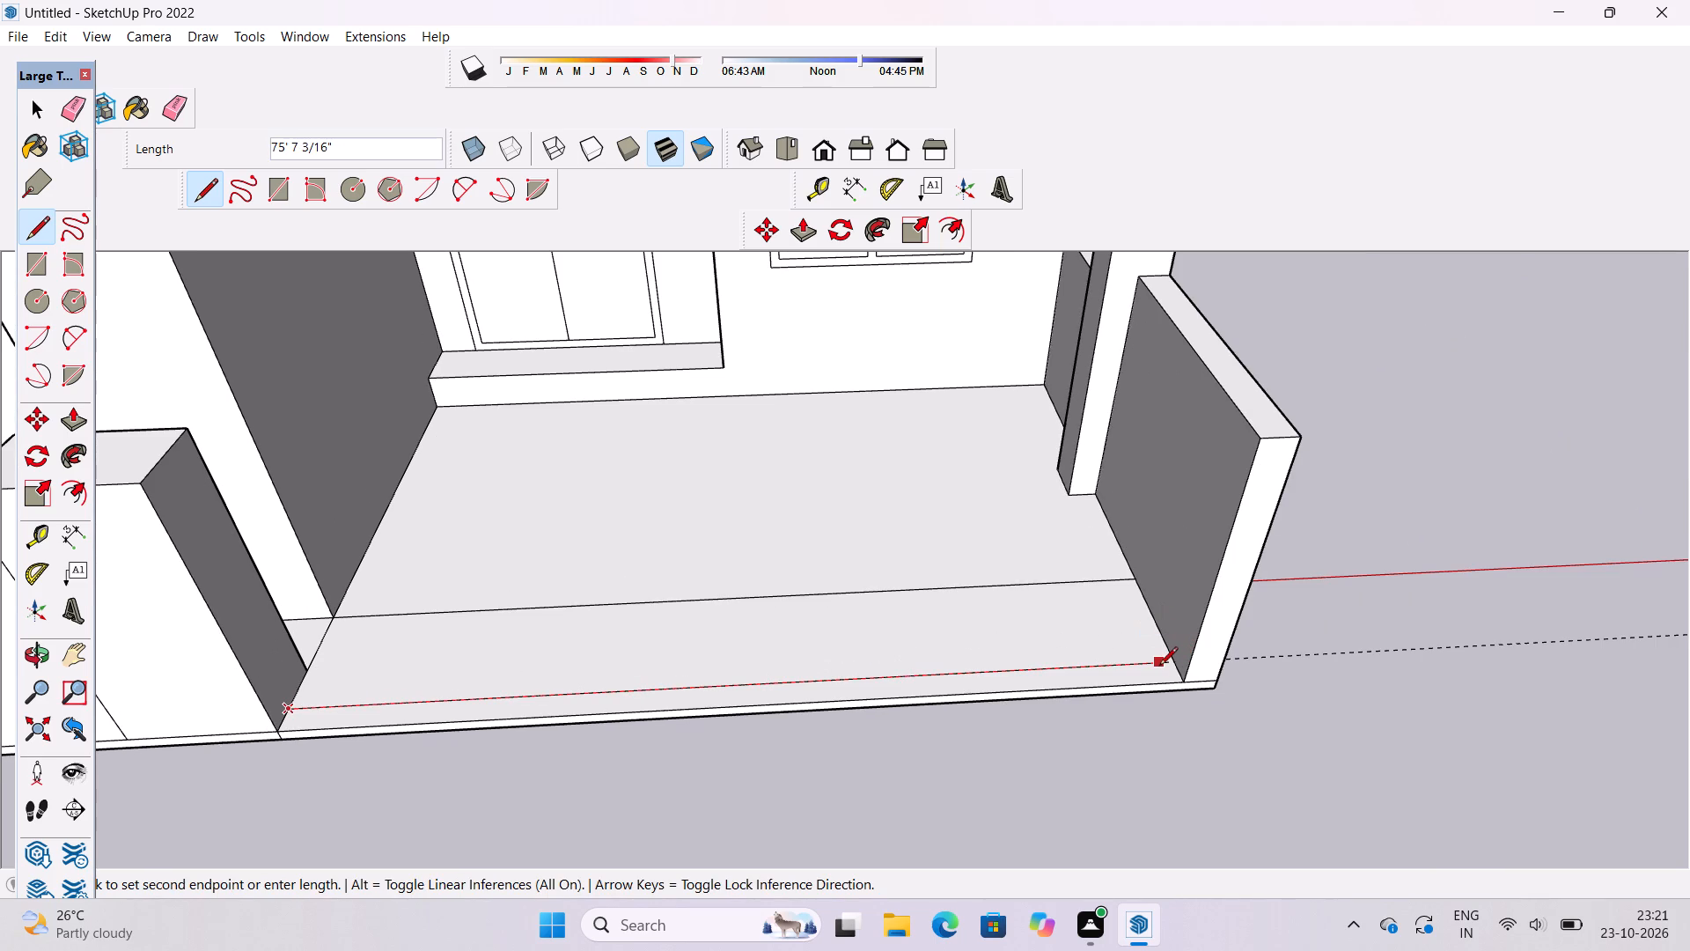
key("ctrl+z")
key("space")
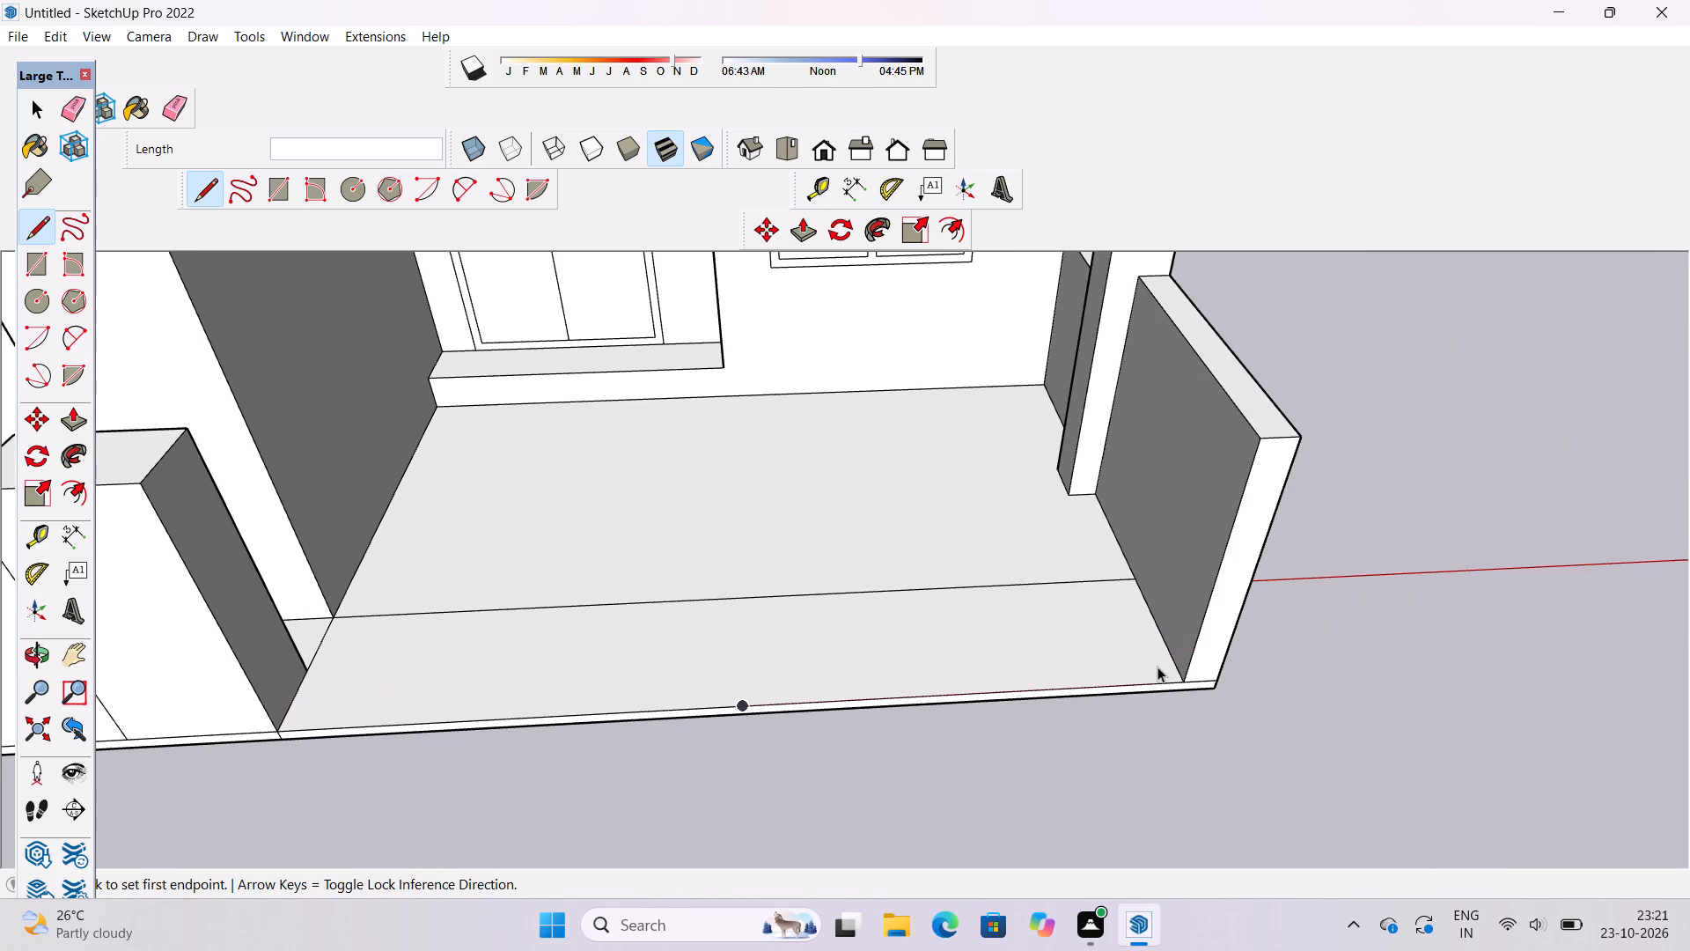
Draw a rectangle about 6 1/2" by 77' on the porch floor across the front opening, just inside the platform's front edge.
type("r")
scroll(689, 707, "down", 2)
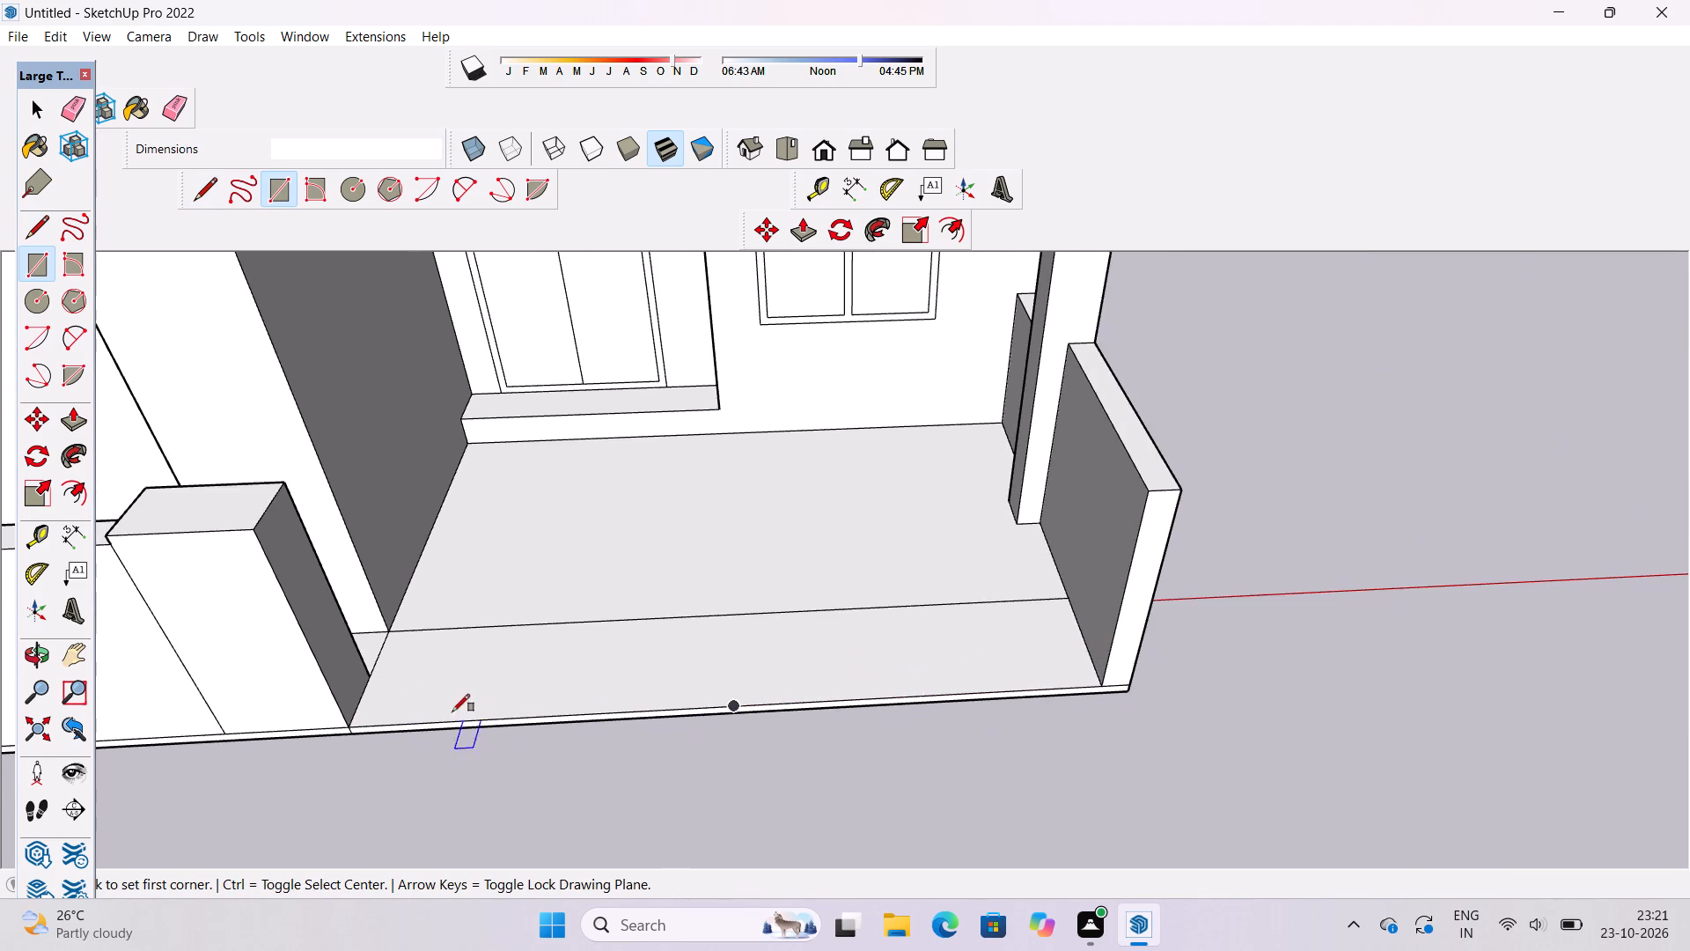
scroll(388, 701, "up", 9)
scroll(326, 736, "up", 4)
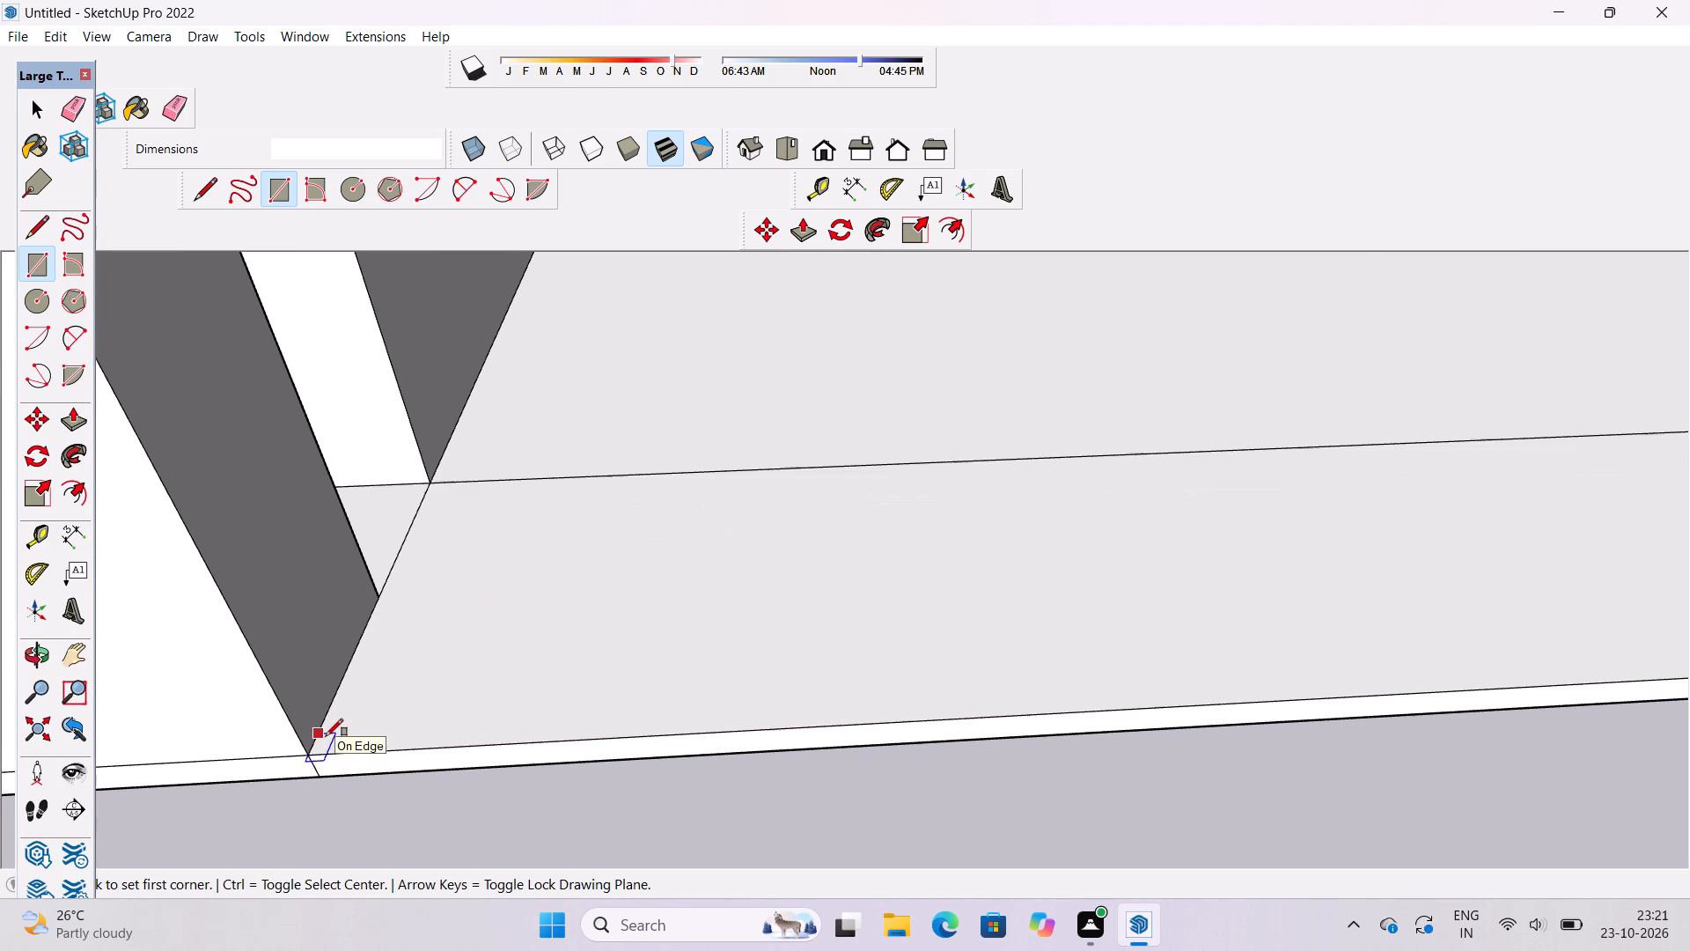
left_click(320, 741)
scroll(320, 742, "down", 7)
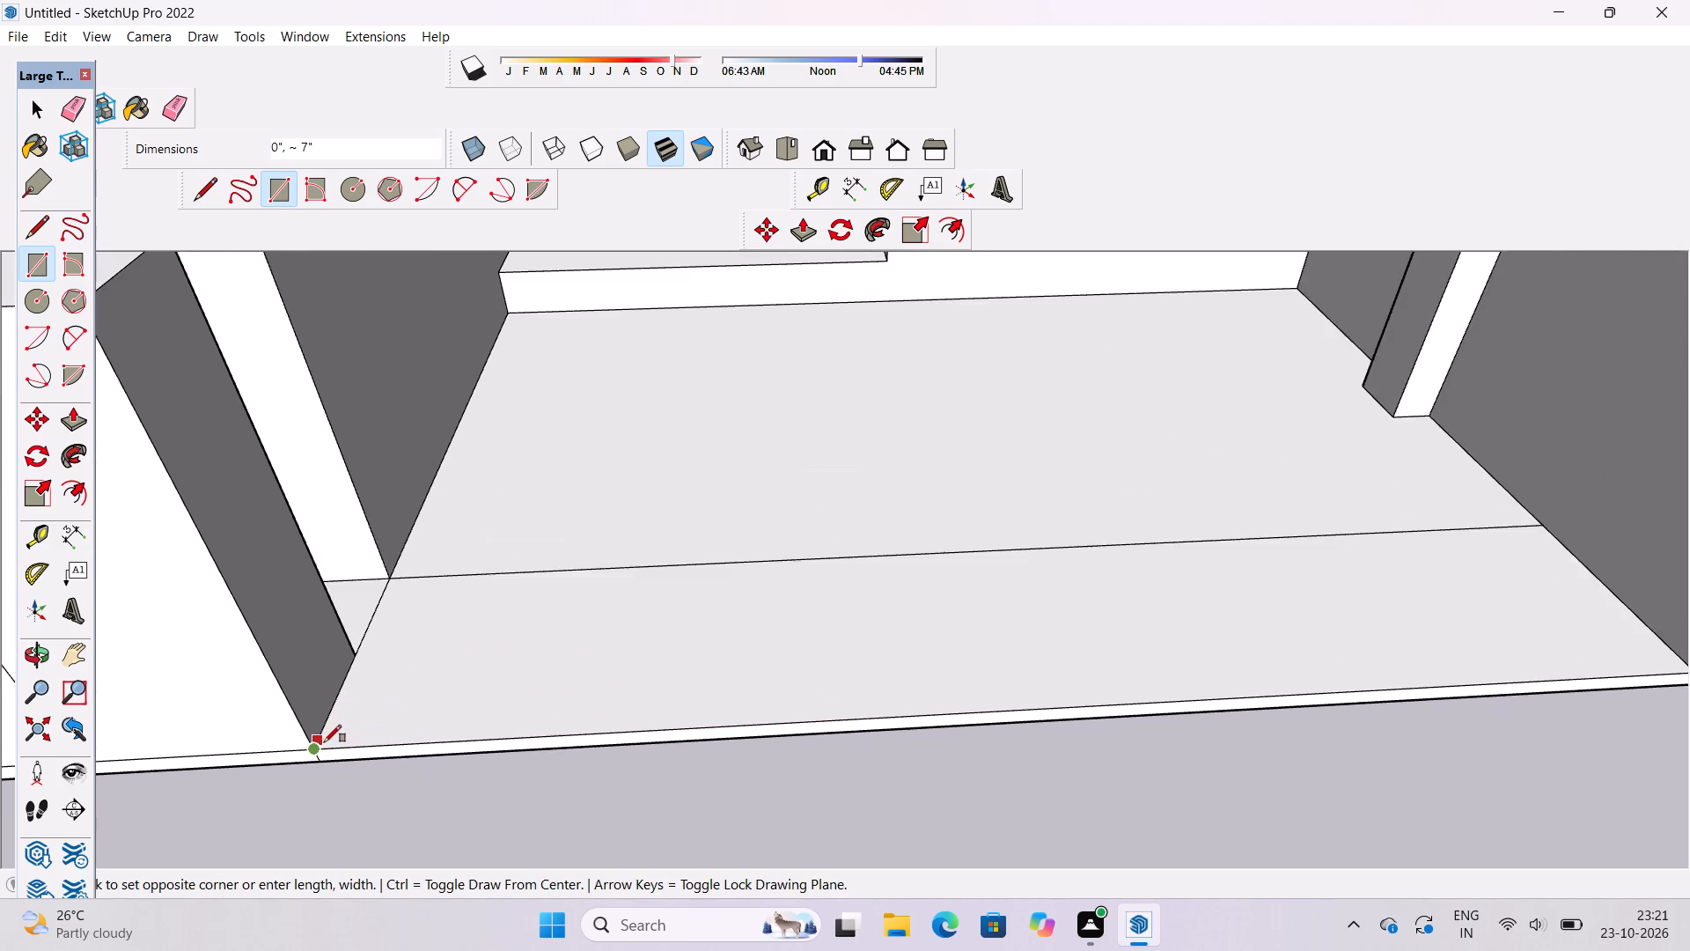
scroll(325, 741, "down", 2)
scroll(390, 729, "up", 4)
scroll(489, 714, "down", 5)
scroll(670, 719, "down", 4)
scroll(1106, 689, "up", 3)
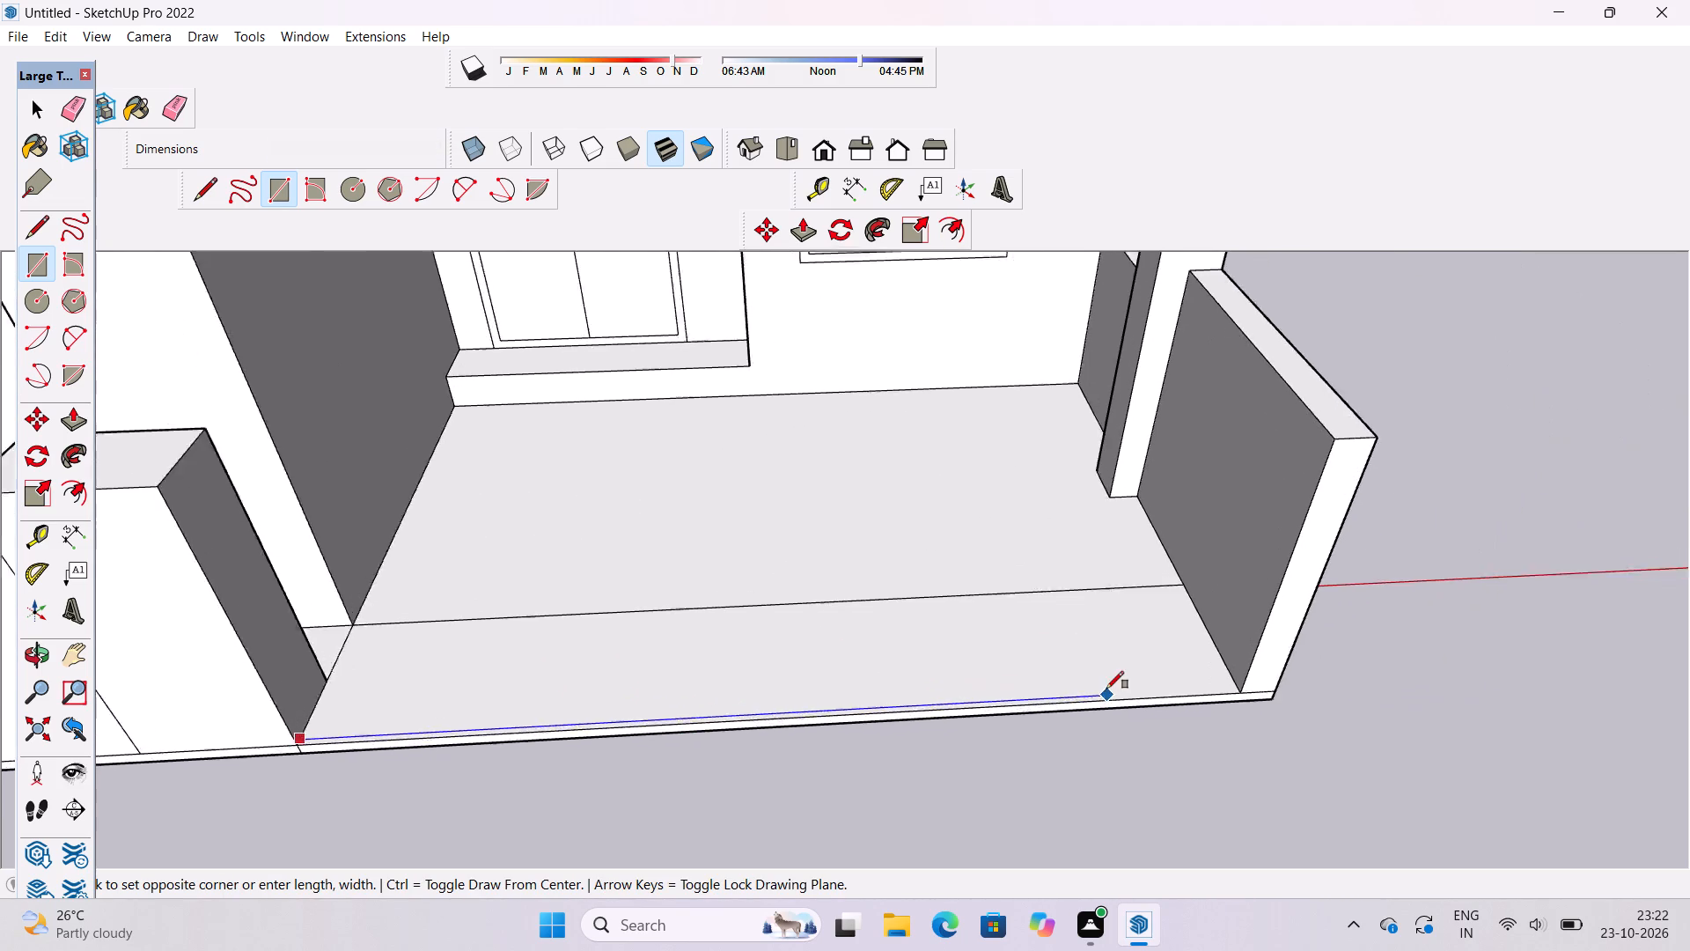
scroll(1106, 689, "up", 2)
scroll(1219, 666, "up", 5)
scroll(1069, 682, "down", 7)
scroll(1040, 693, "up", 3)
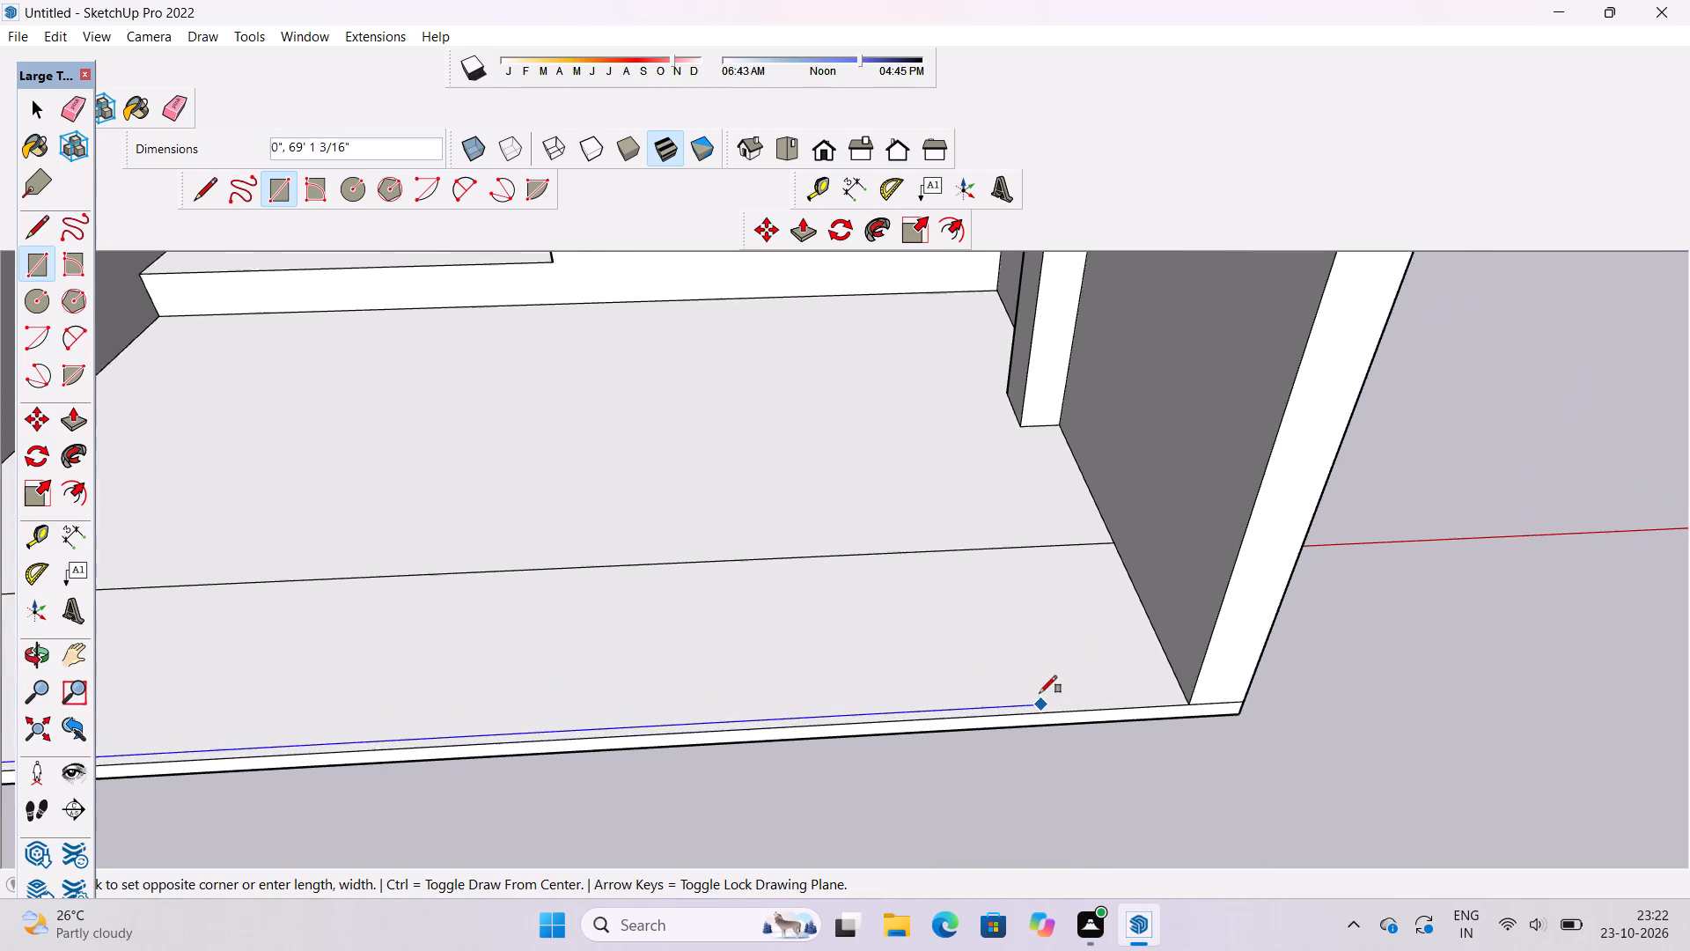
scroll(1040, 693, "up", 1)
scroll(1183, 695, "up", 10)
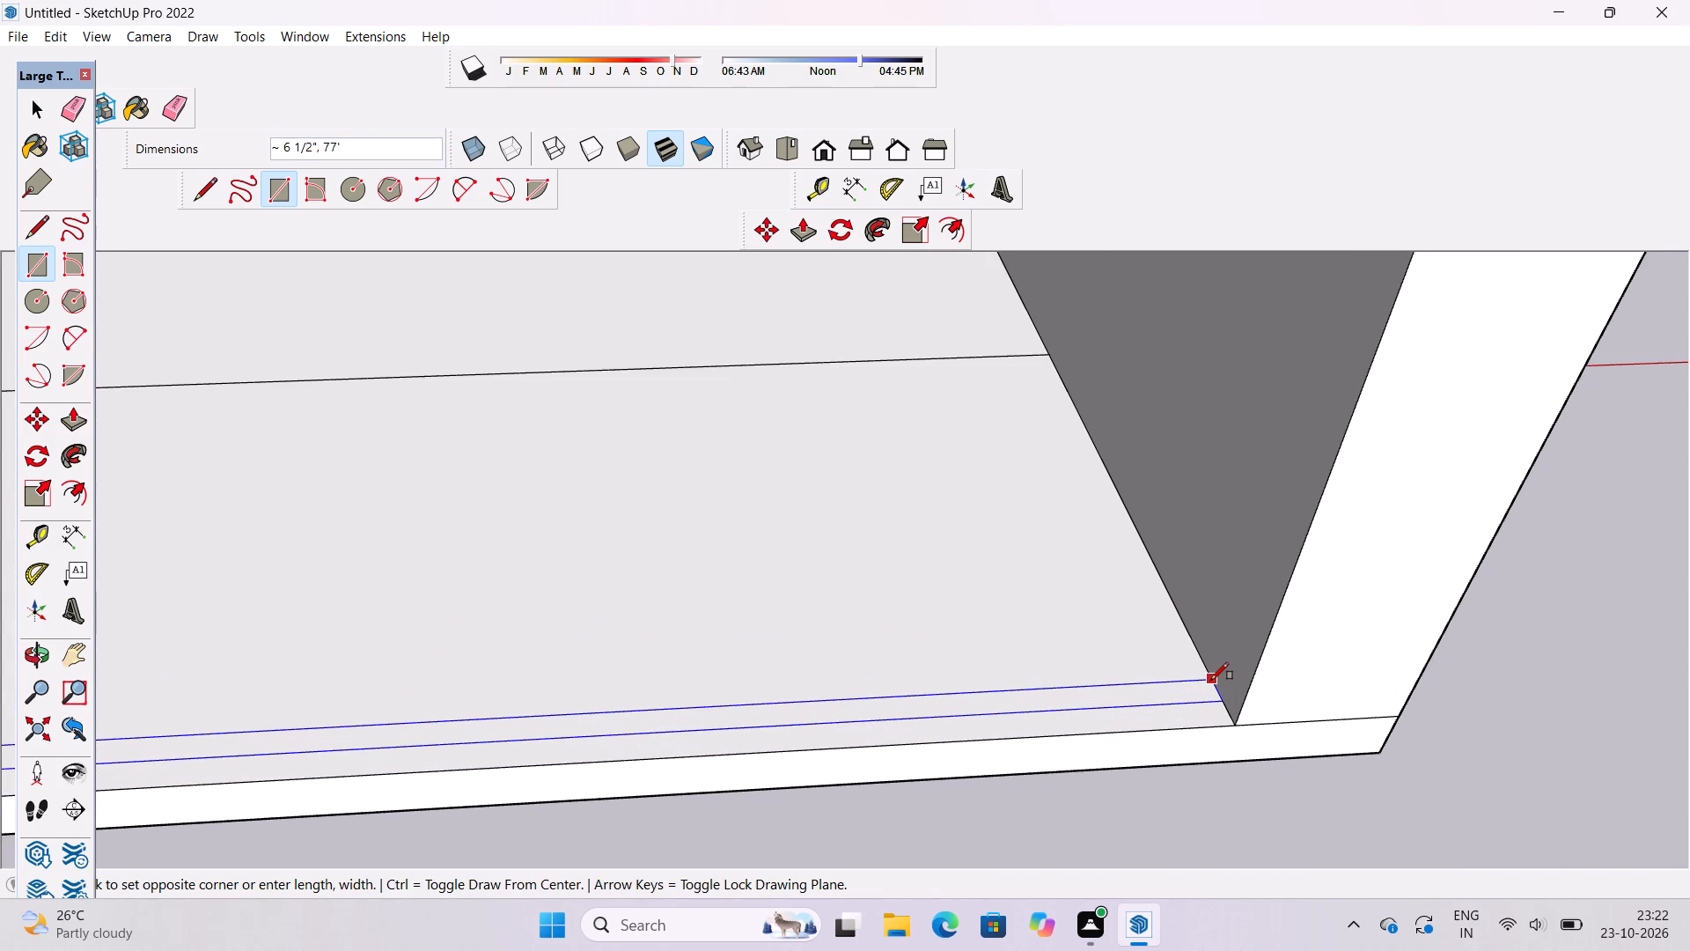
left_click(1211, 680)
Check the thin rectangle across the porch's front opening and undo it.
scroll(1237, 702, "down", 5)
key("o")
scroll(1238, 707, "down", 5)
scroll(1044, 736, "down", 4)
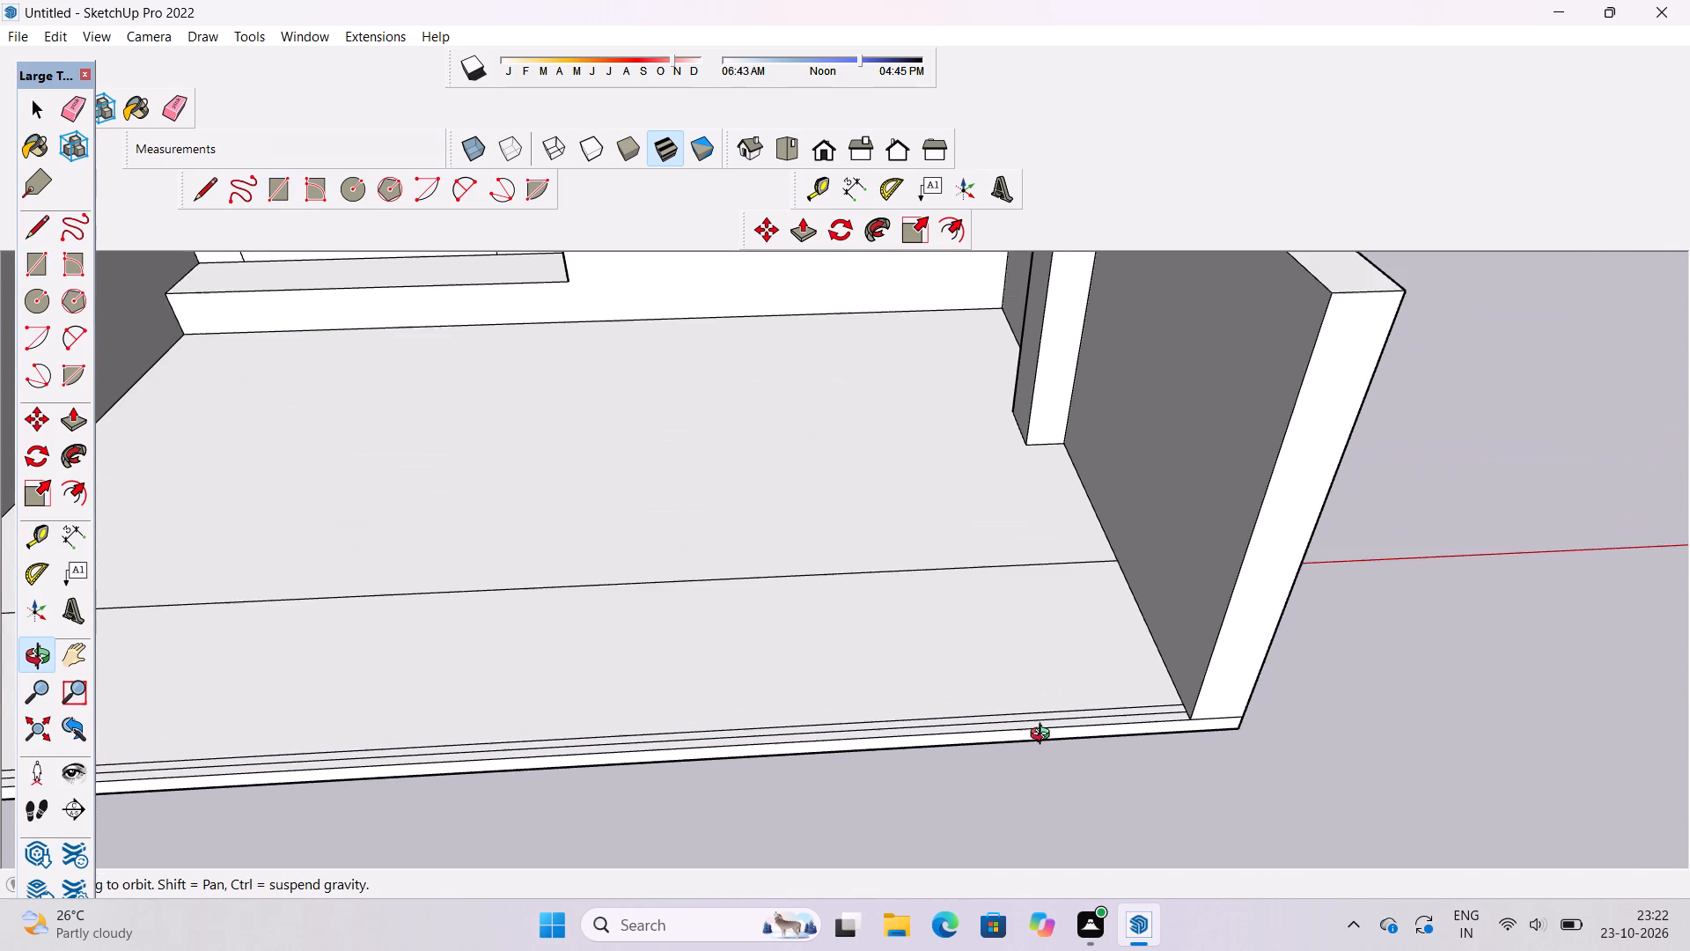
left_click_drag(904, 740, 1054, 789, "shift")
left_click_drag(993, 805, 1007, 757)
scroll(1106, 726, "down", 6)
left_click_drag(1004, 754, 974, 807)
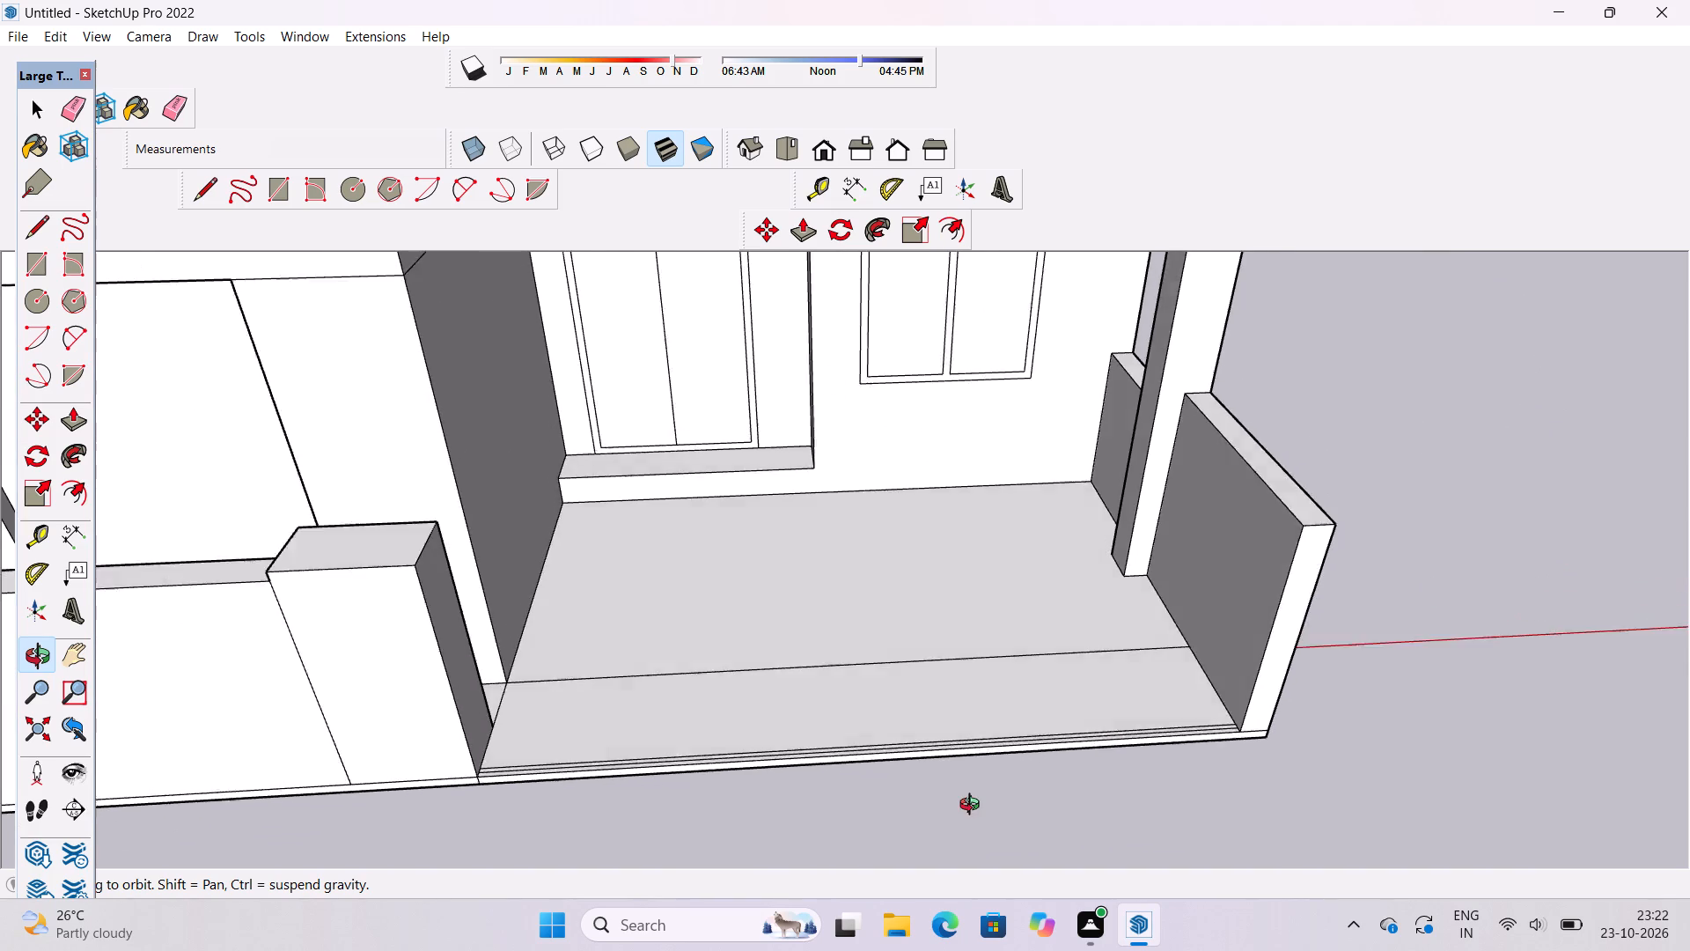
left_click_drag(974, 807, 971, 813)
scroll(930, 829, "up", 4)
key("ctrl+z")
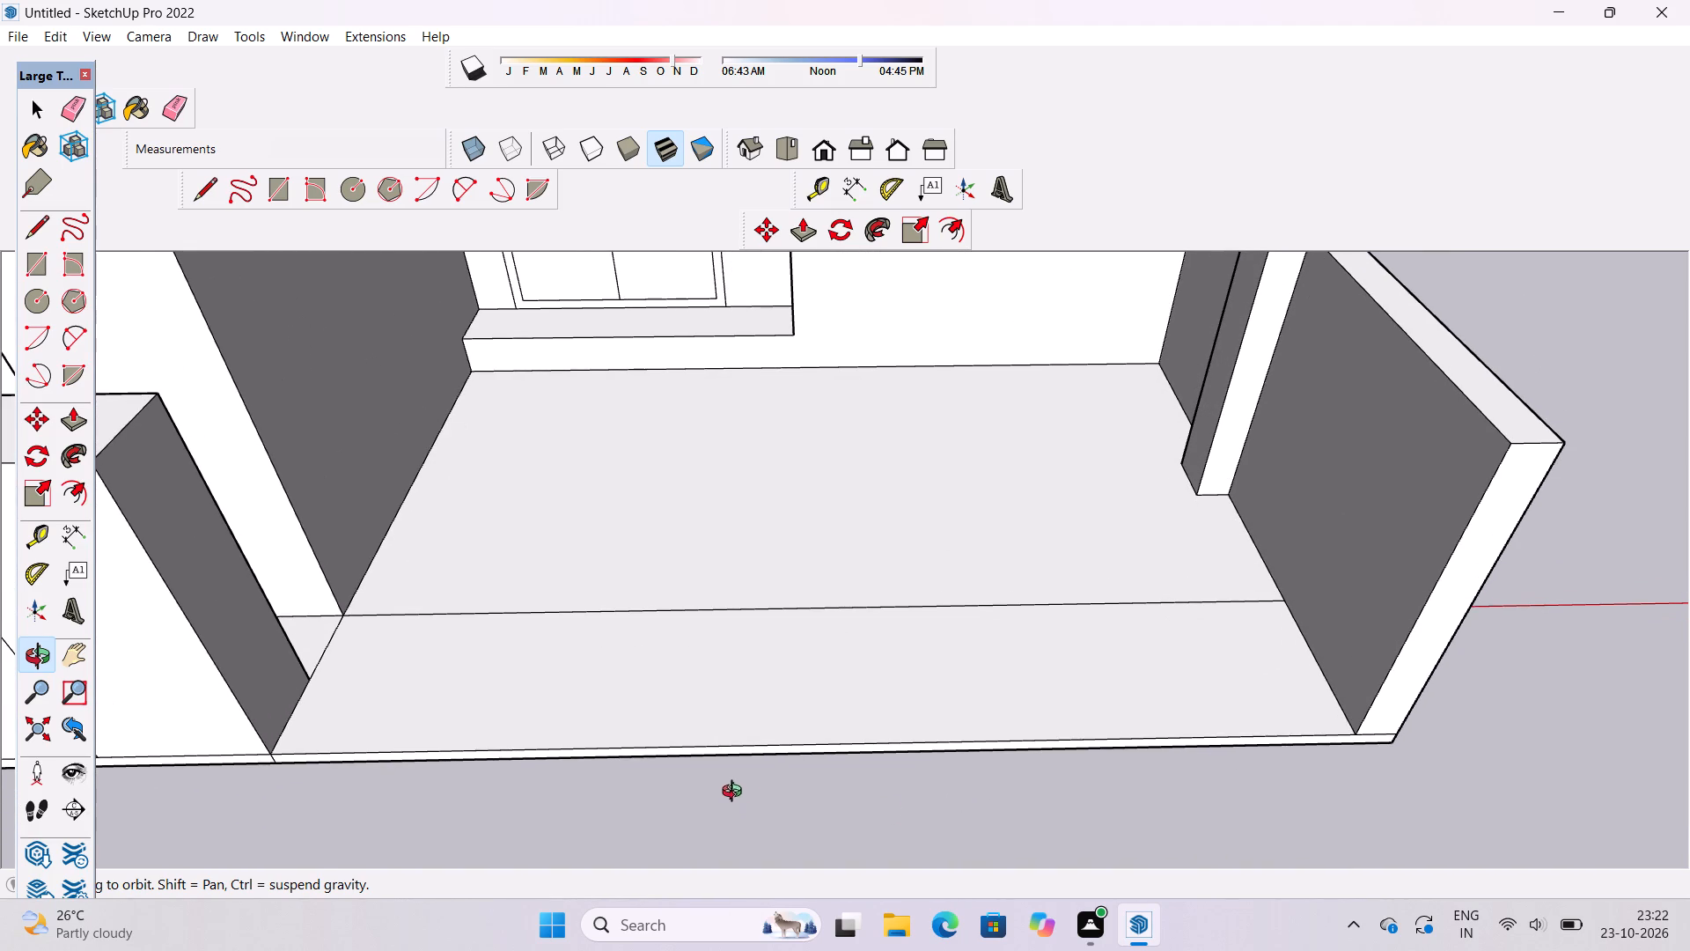
Draw a rectangle about 1' by 77' on the porch floor across the front opening, just inside the platform's front edge.
key("r")
scroll(293, 749, "up", 11)
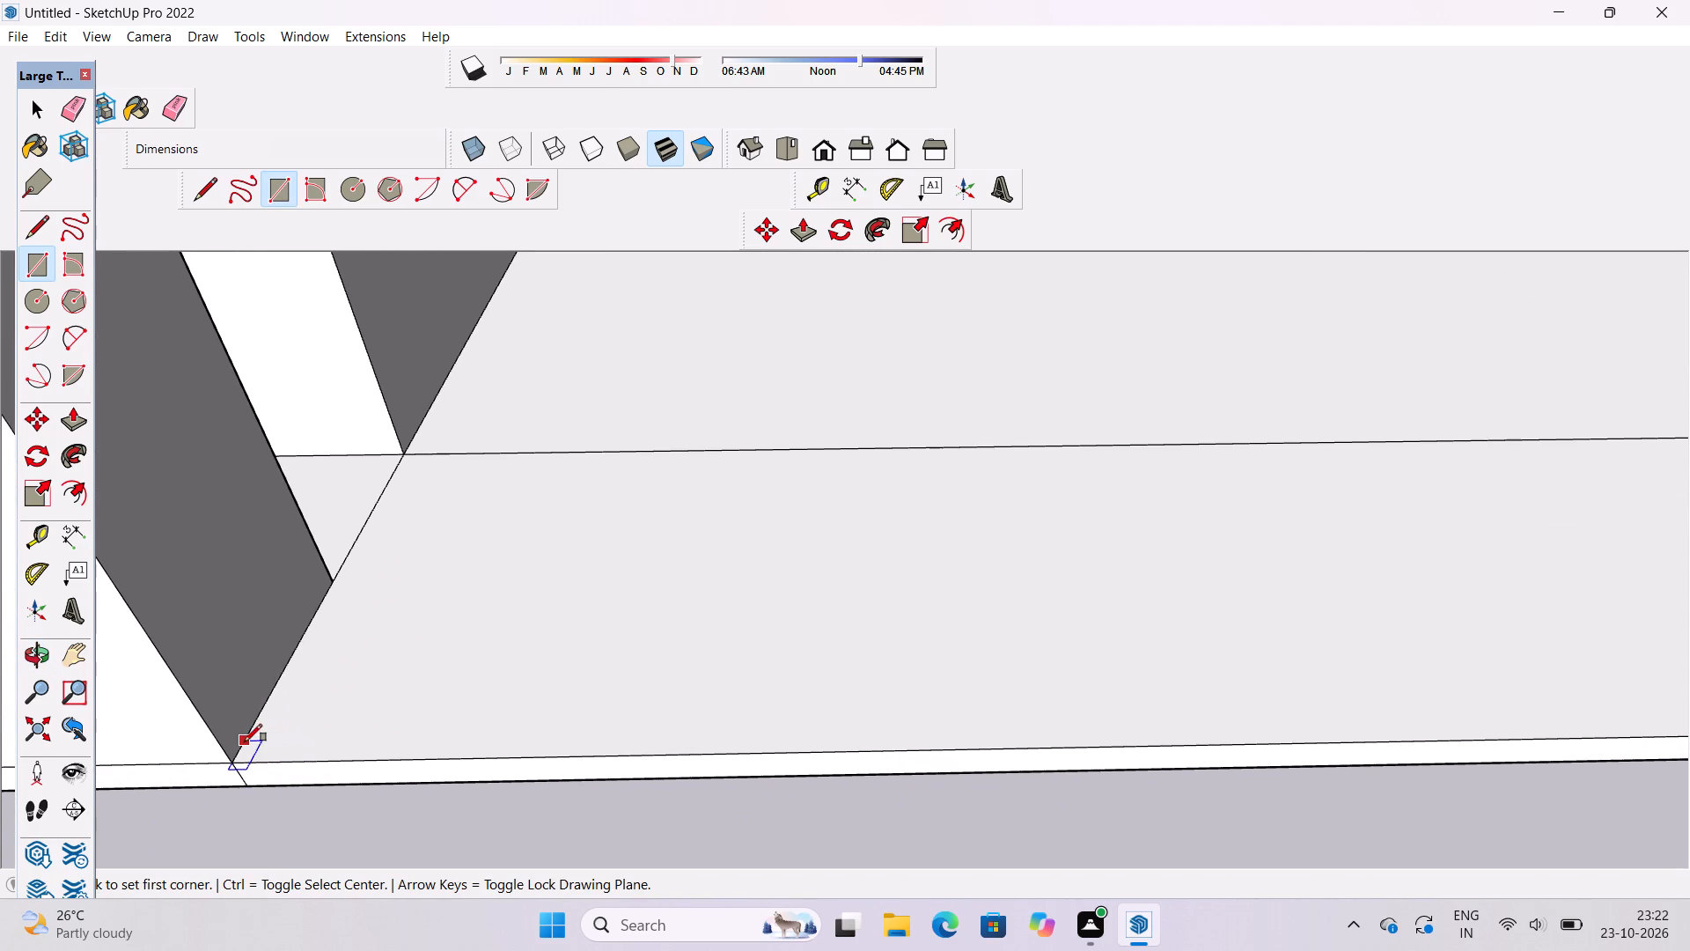
left_click(242, 743)
scroll(242, 743, "down", 6)
scroll(466, 716, "down", 11)
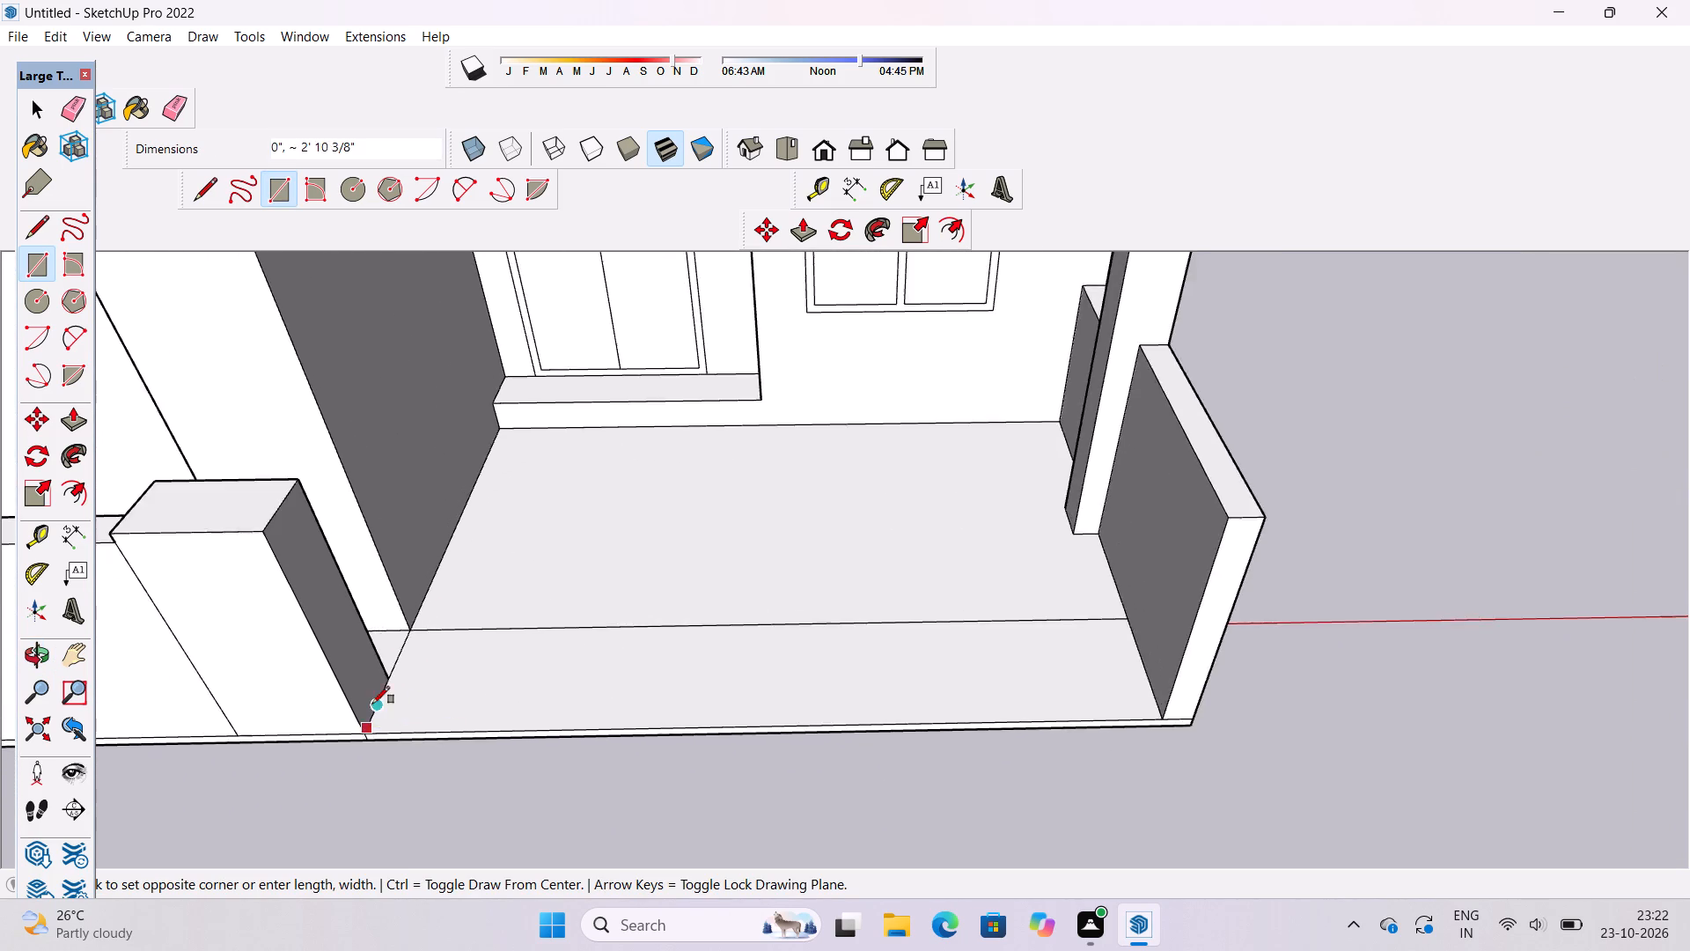
scroll(372, 704, "down", 3)
scroll(591, 718, "up", 15)
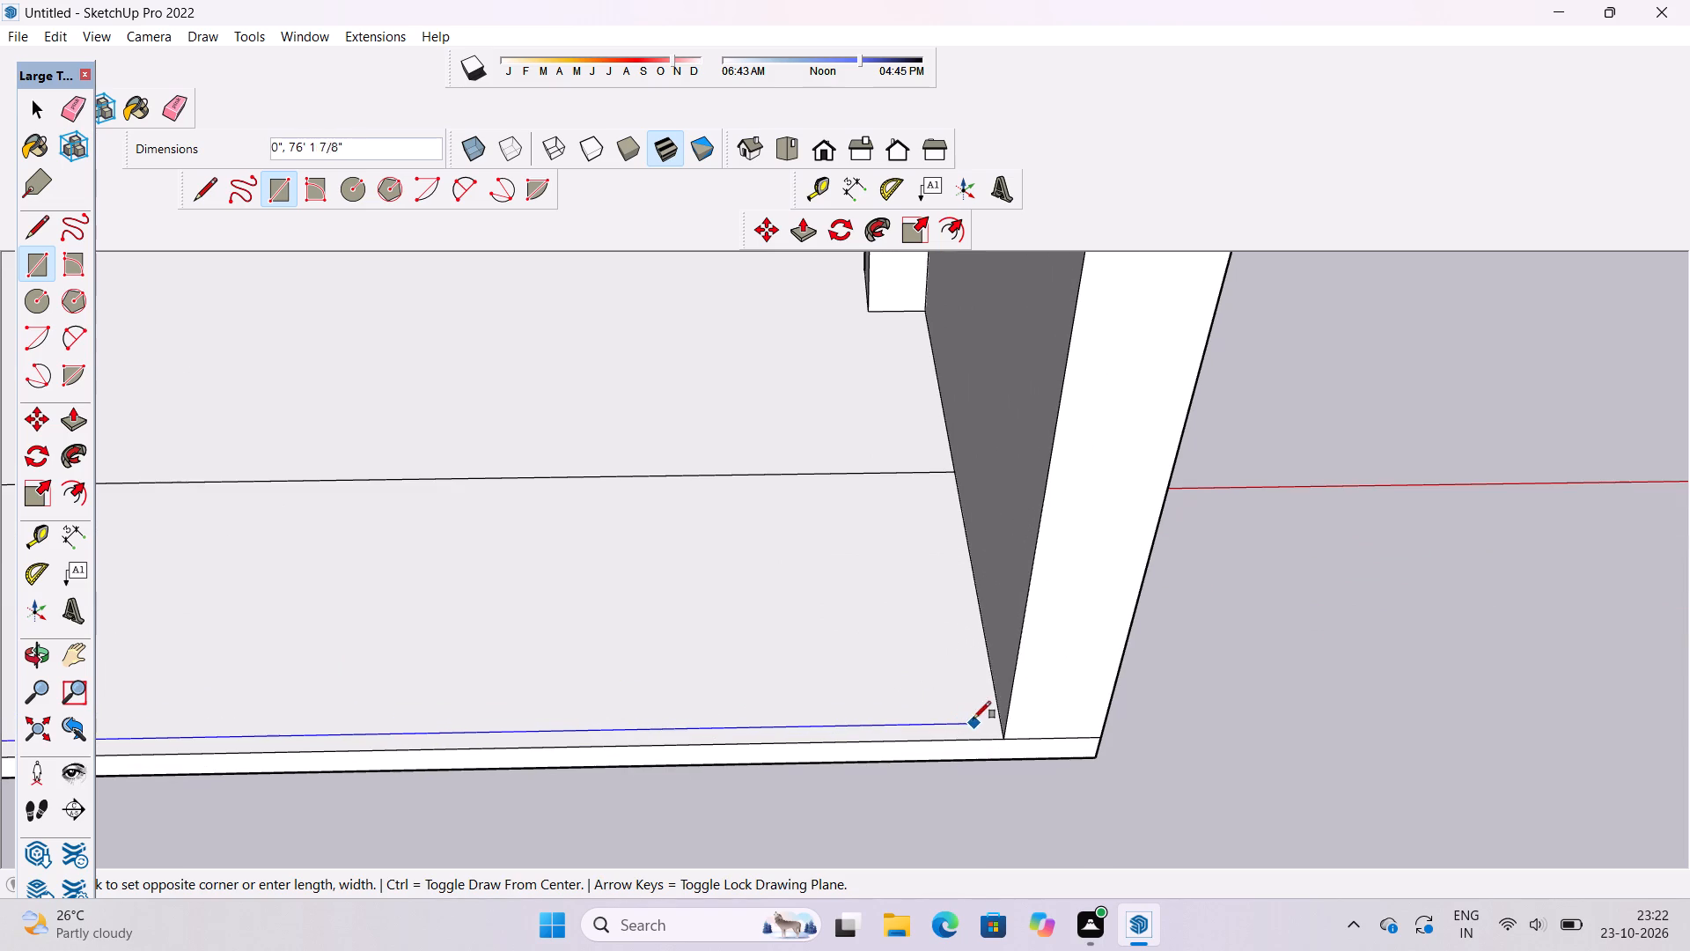
left_click(992, 697)
key("space")
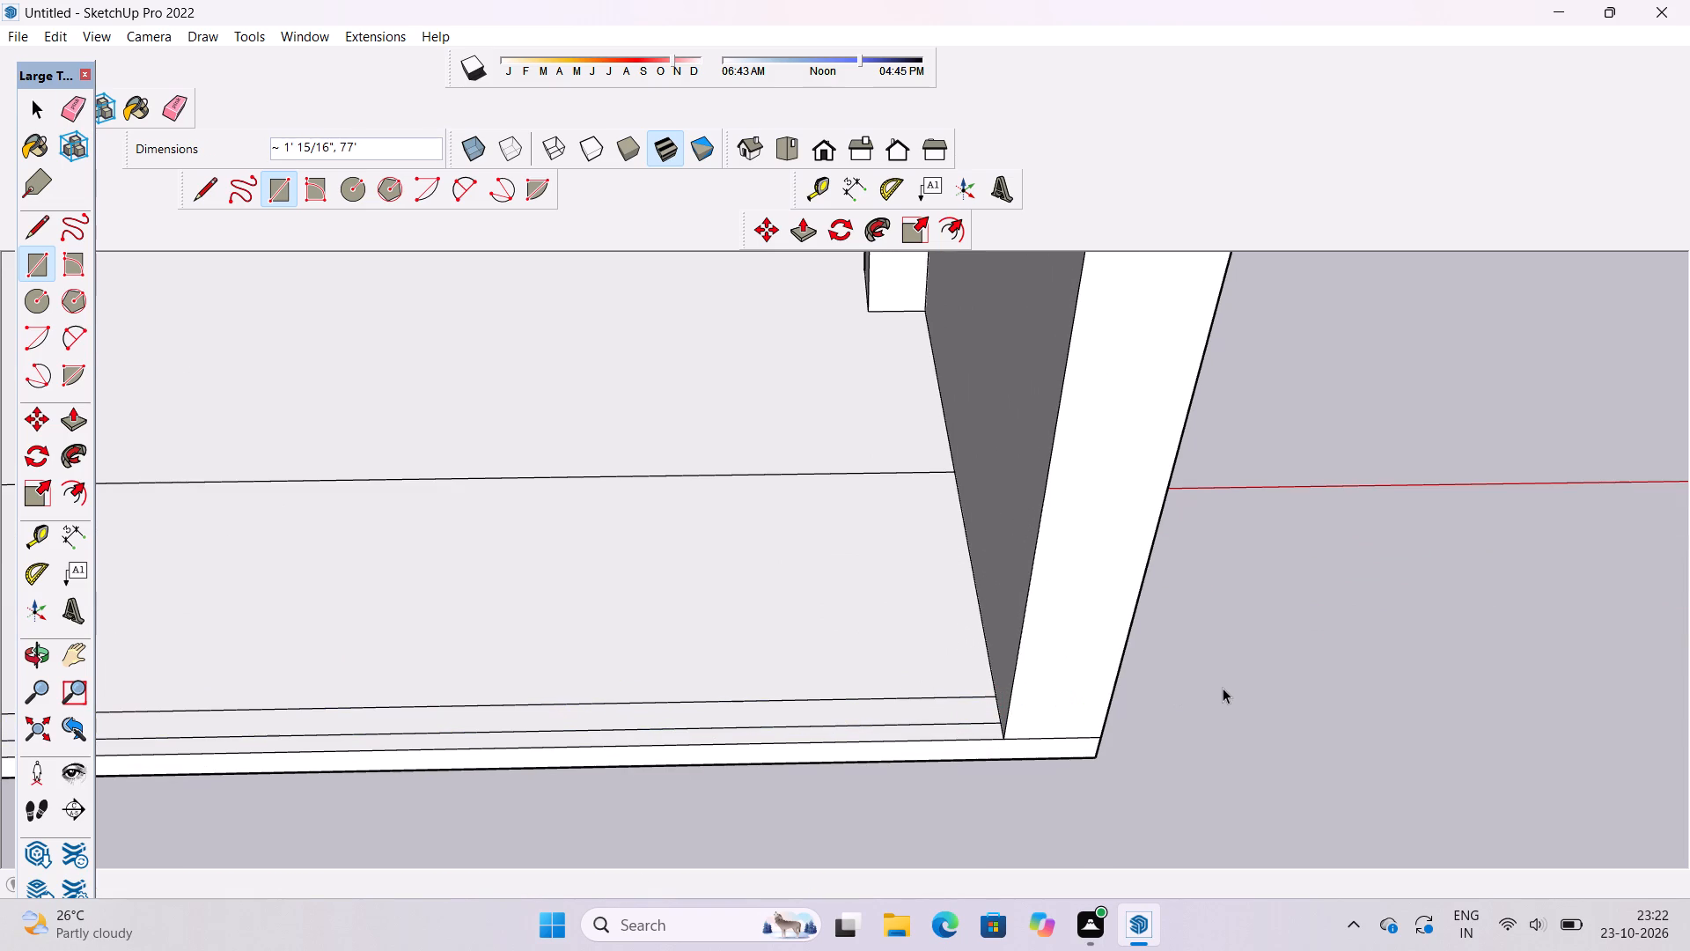
left_click(1223, 688)
Push/Pull the thin floor rectangle across the porch's front opening up 23' to form a gate panel.
key("o")
scroll(1335, 630, "down", 9)
left_click_drag(834, 726, 903, 780, "shift")
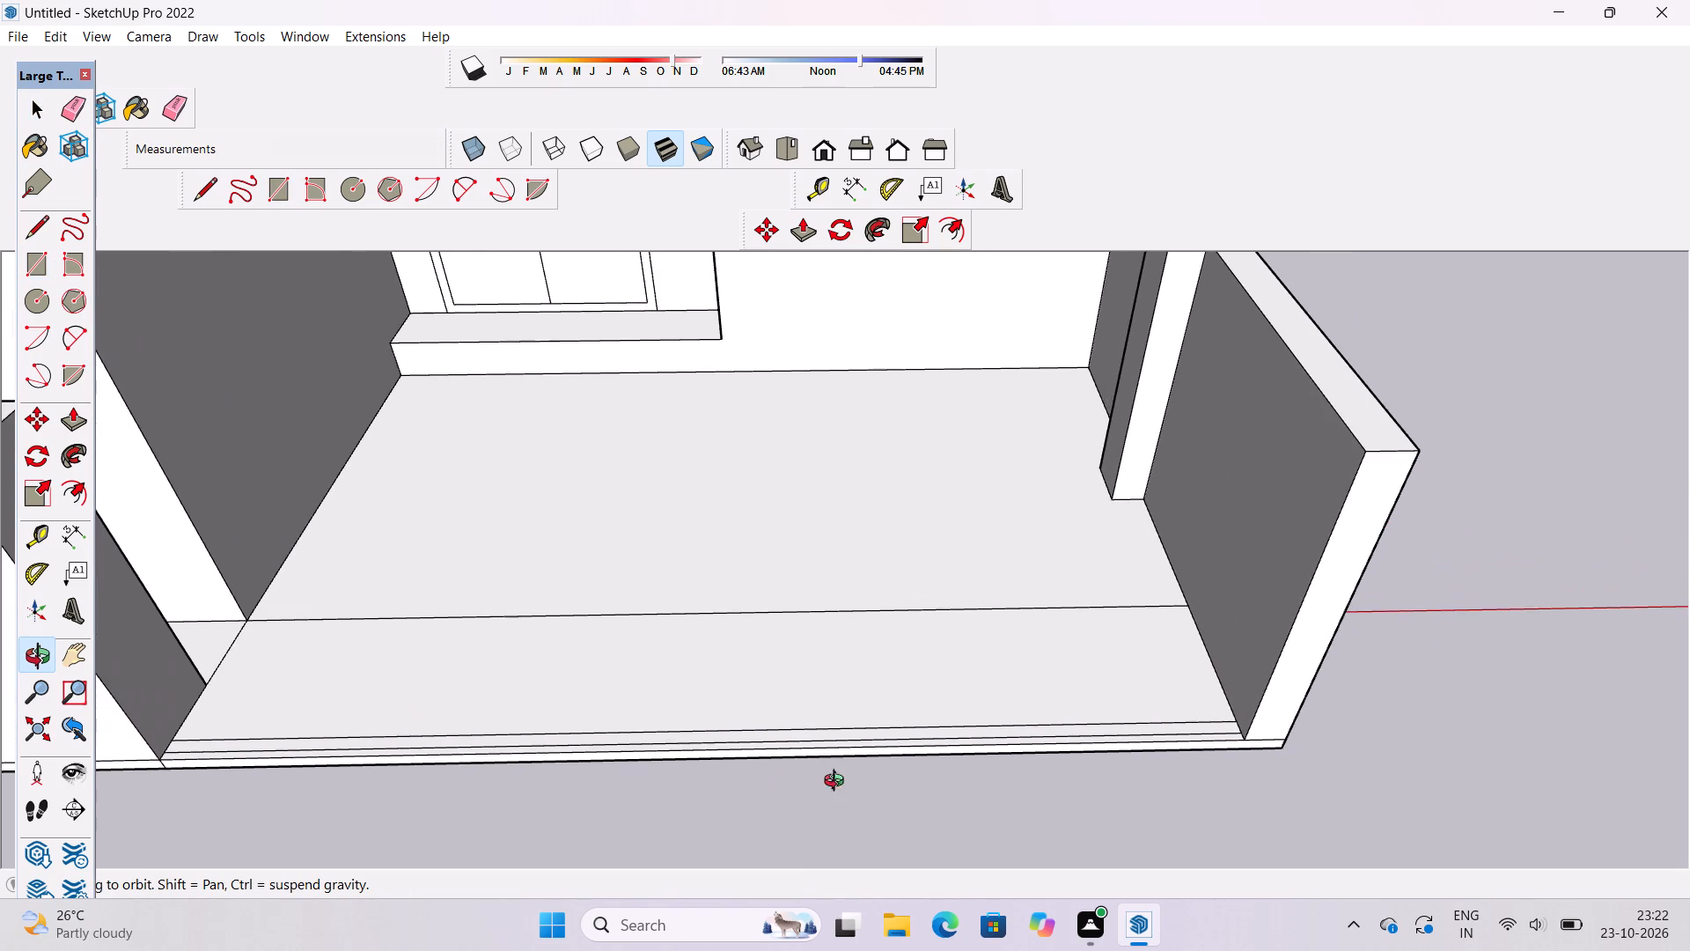
left_click_drag(548, 782, 709, 798, "shift")
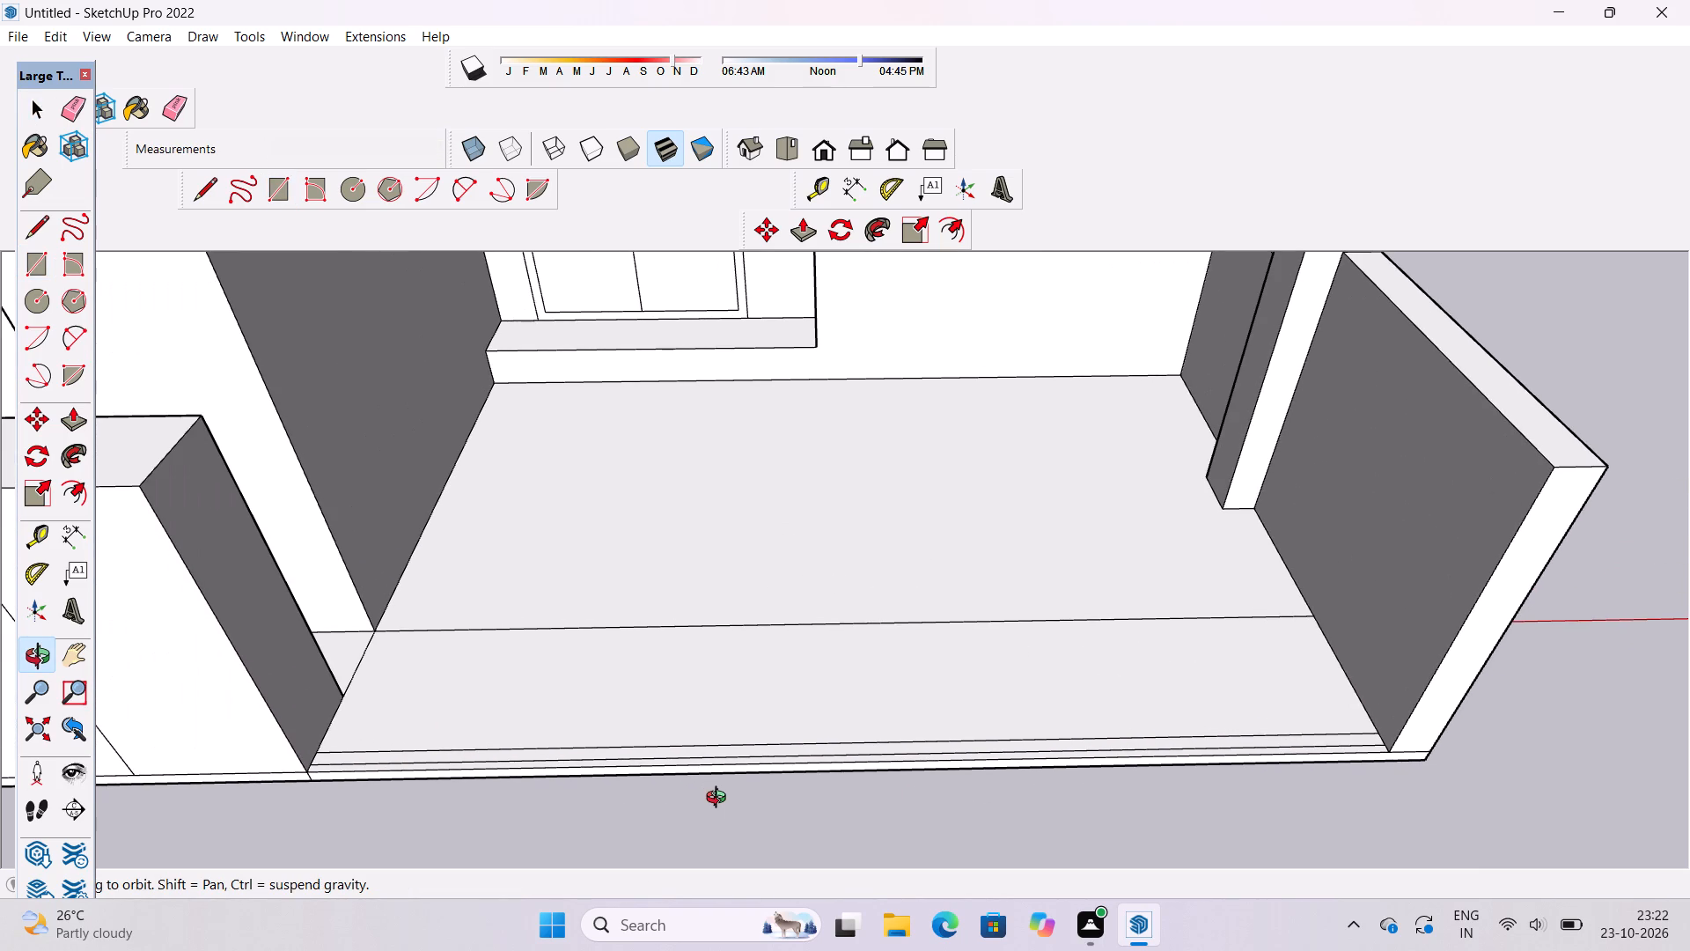
left_click_drag(746, 780, 681, 810, "shift")
left_click_drag(690, 814, 722, 803)
left_click_drag(746, 788, 747, 776, "shift")
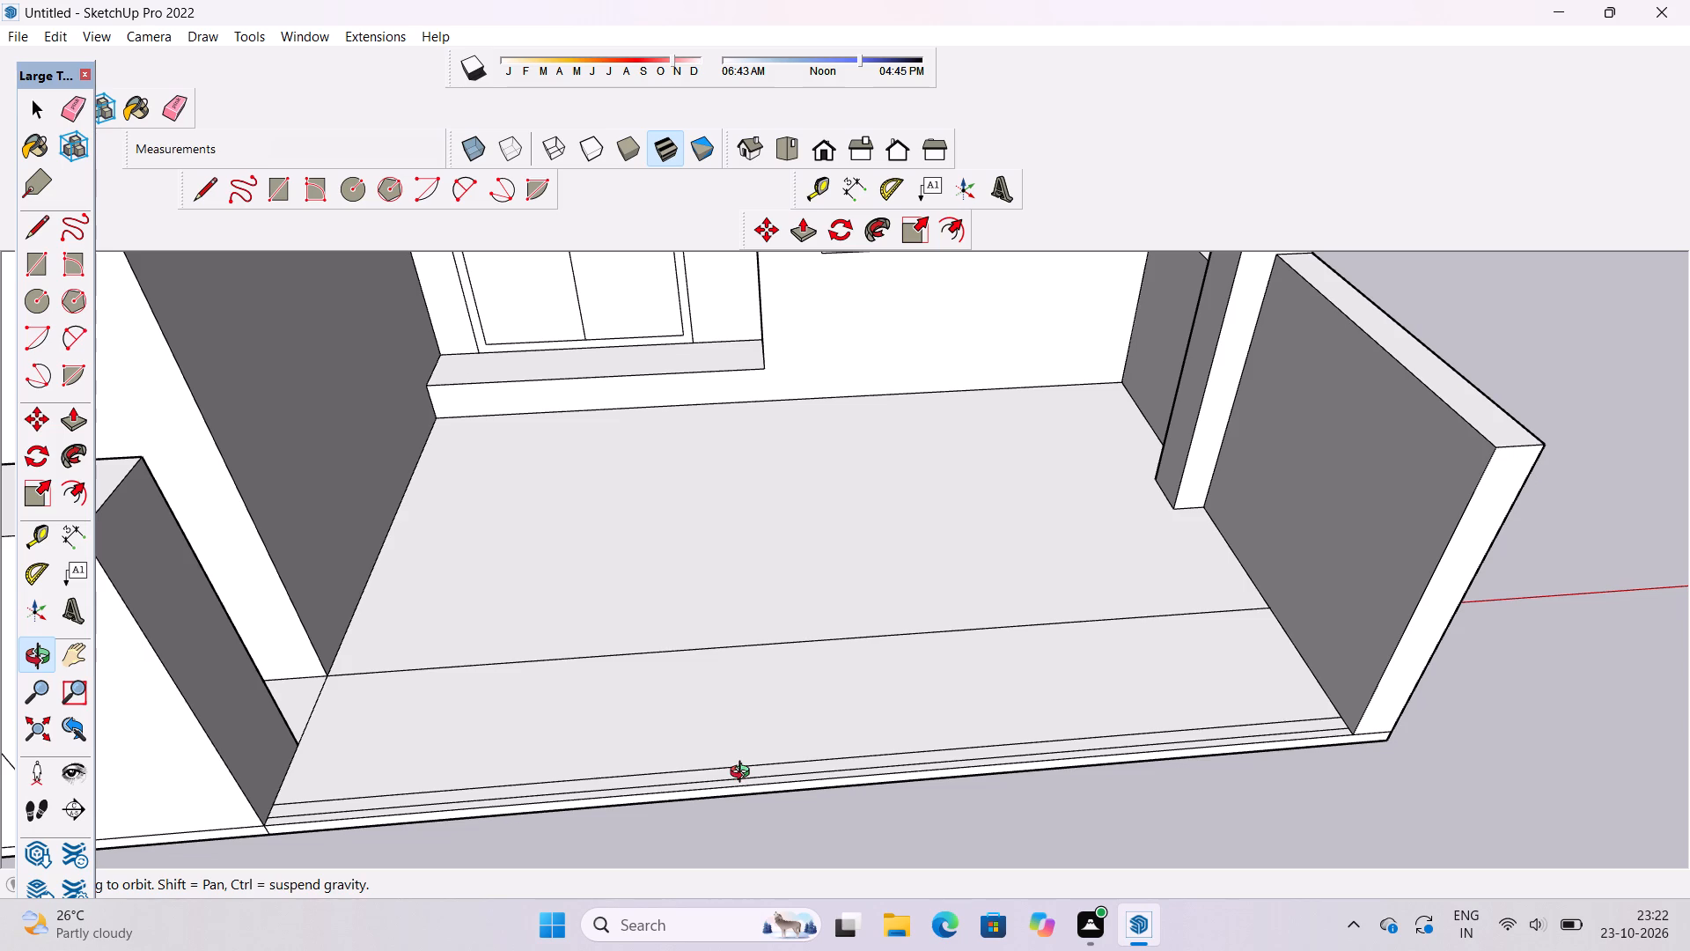
key("p")
scroll(686, 737, "down", 4)
scroll(995, 773, "up", 8)
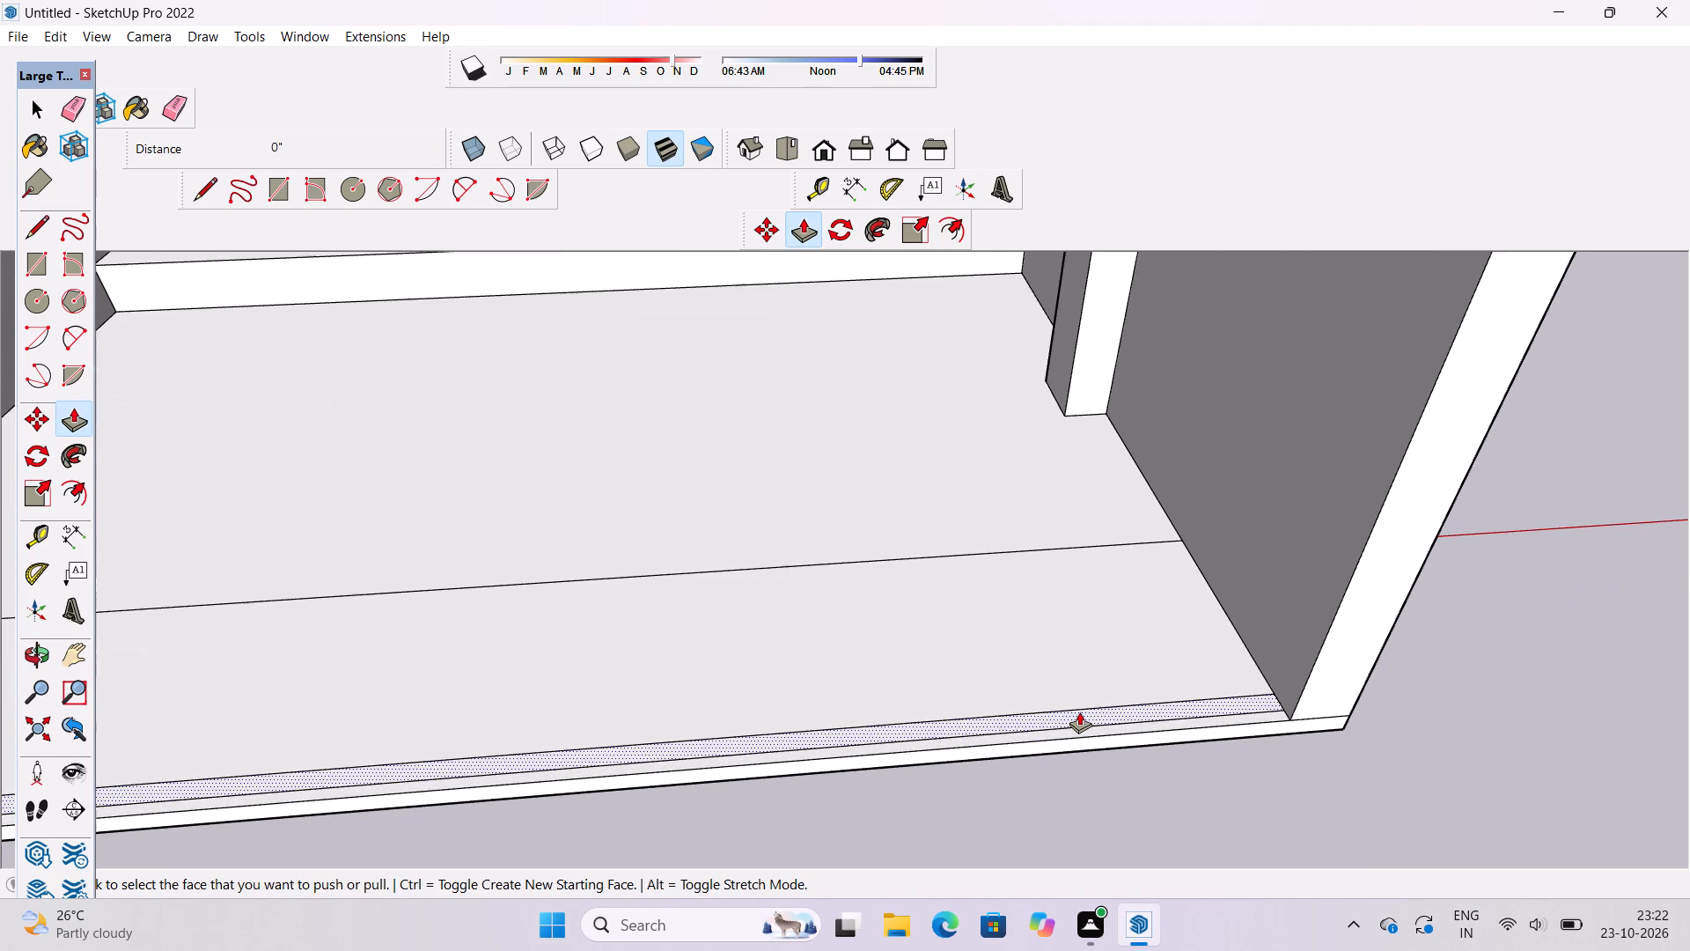
left_click(1084, 711)
scroll(1074, 666, "down", 14)
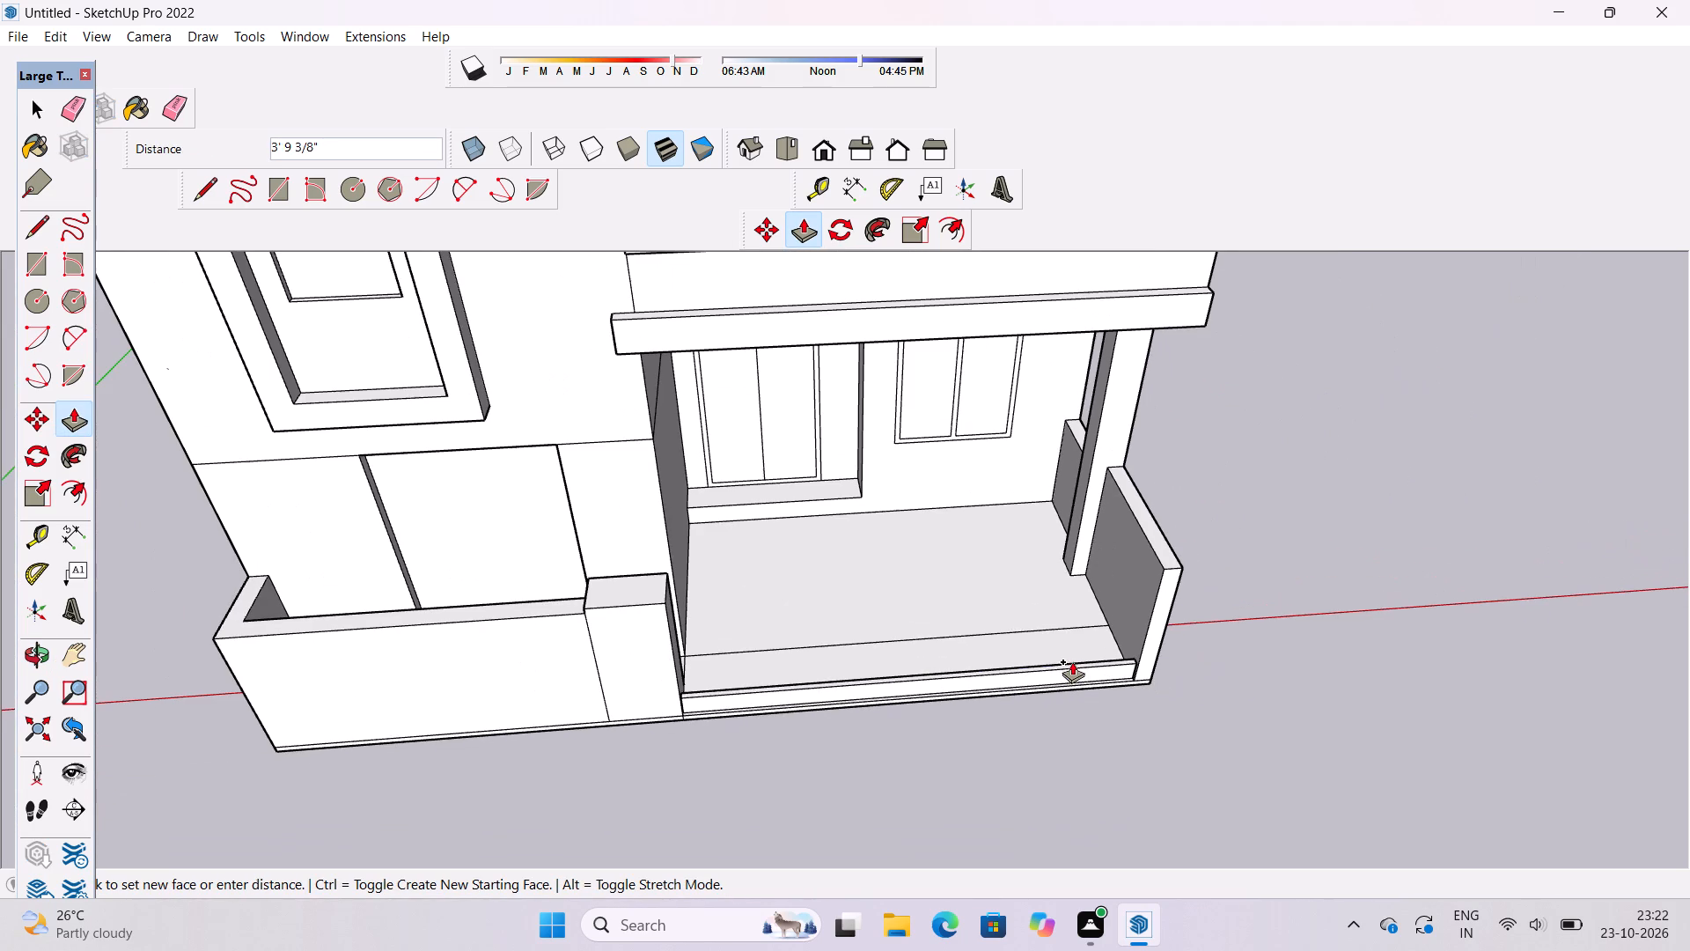
scroll(1080, 658, "up", 3)
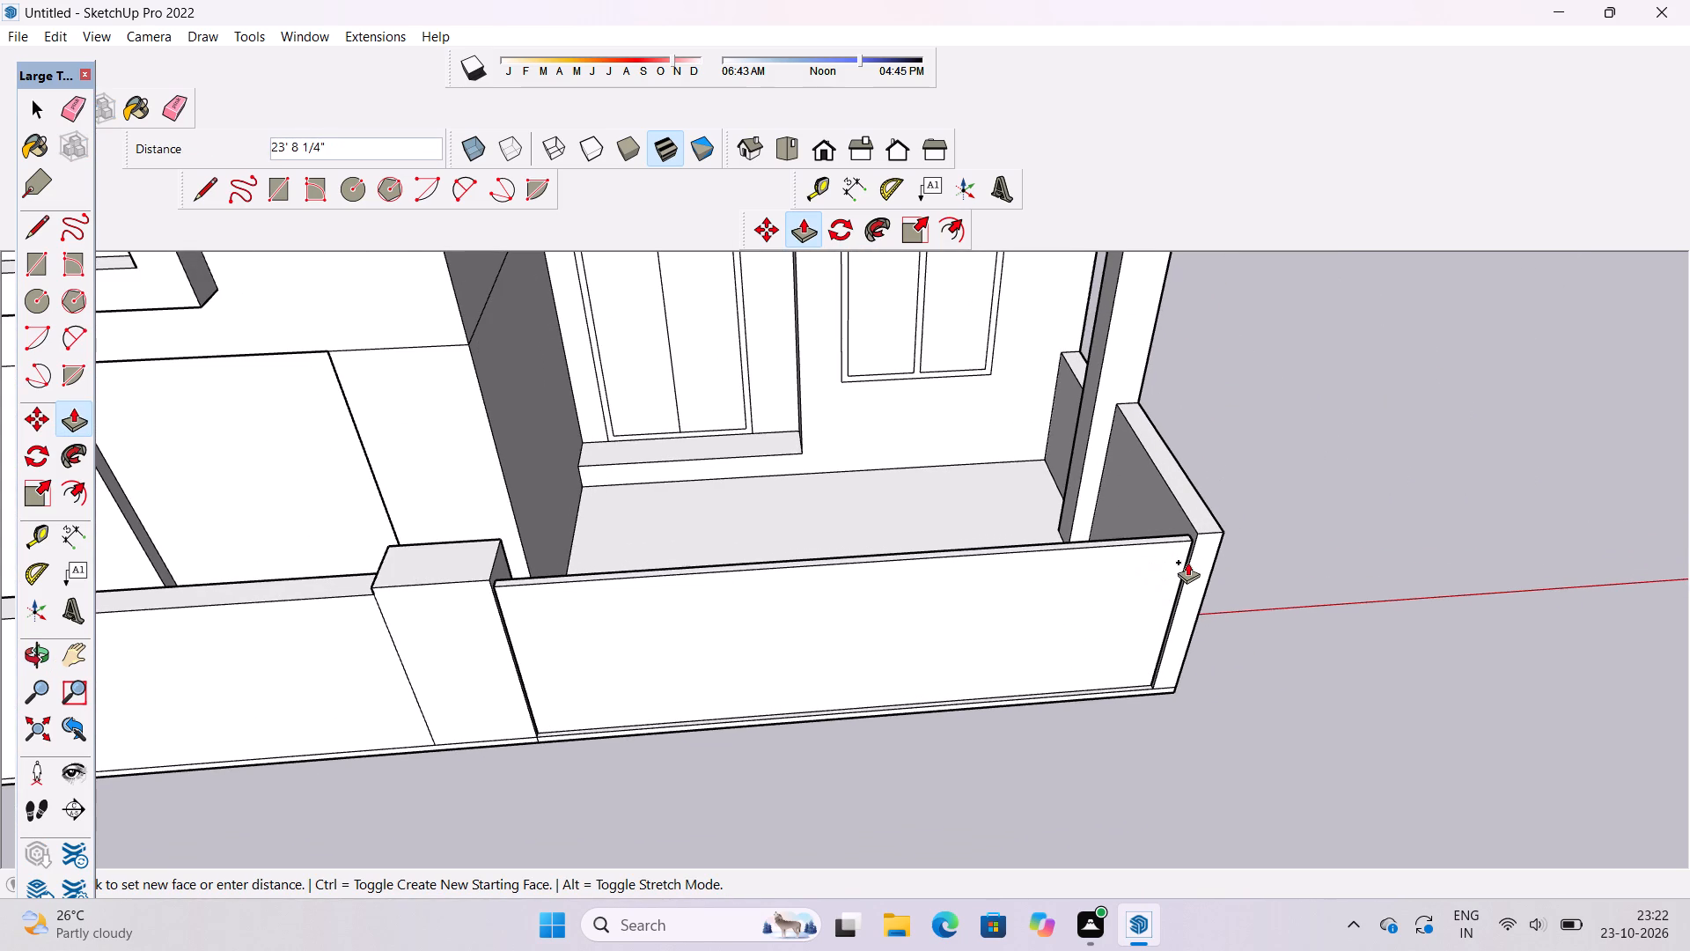
type("23'")
key("Return")
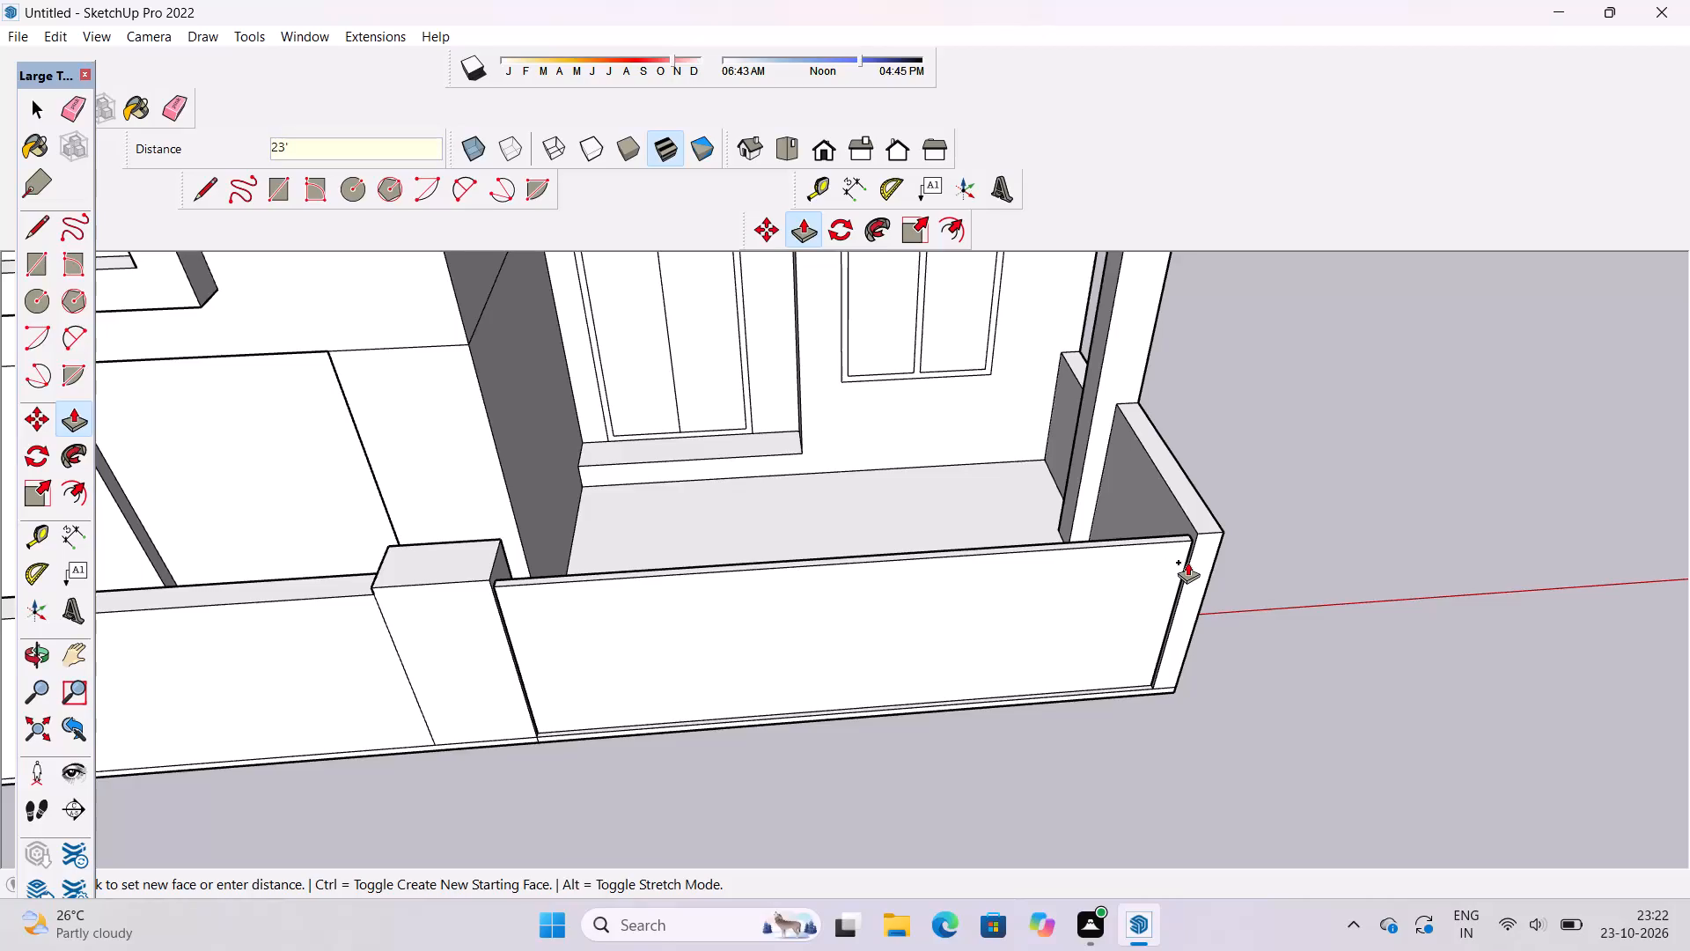
Examine the new panel across the porch's front opening against the end block and the far-side low wall.
key("o")
left_click_drag(1145, 633, 1164, 549)
left_click_drag(1164, 534, 1154, 569, "shift")
left_click_drag(1128, 631, 1105, 538)
left_click(945, 607, "shift")
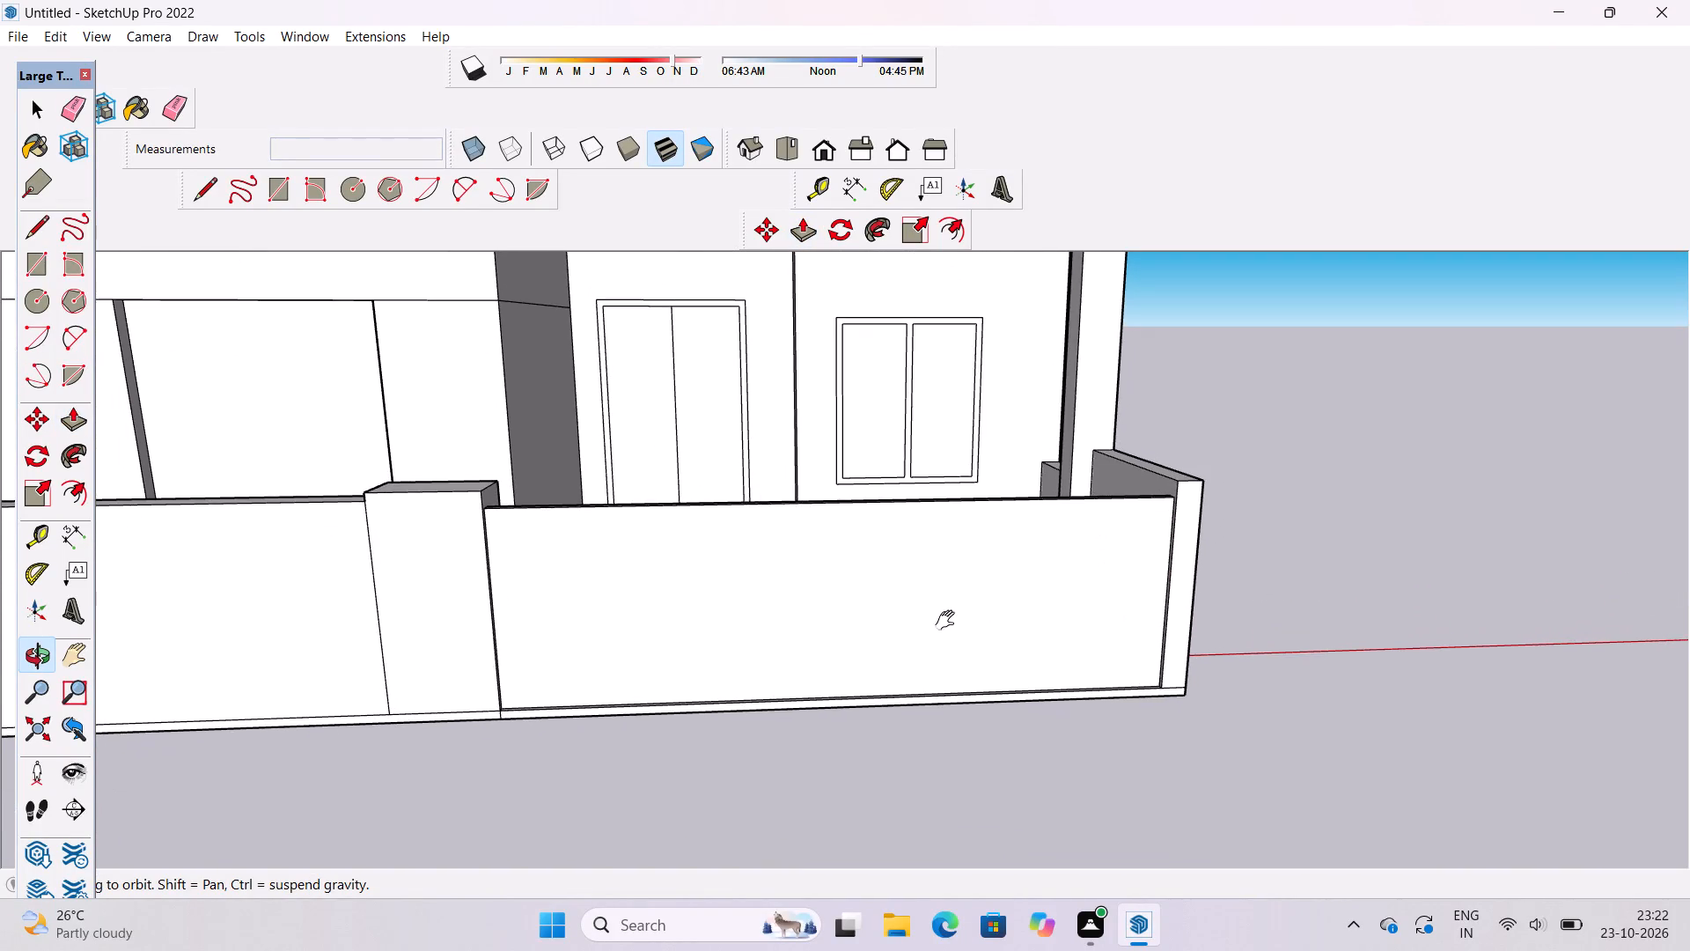
left_click_drag(949, 623, 944, 568)
left_click_drag(937, 579, 840, 610, "shift")
scroll(844, 611, "up", 2)
left_click_drag(922, 615, 956, 615, "shift")
scroll(965, 608, "down", 5)
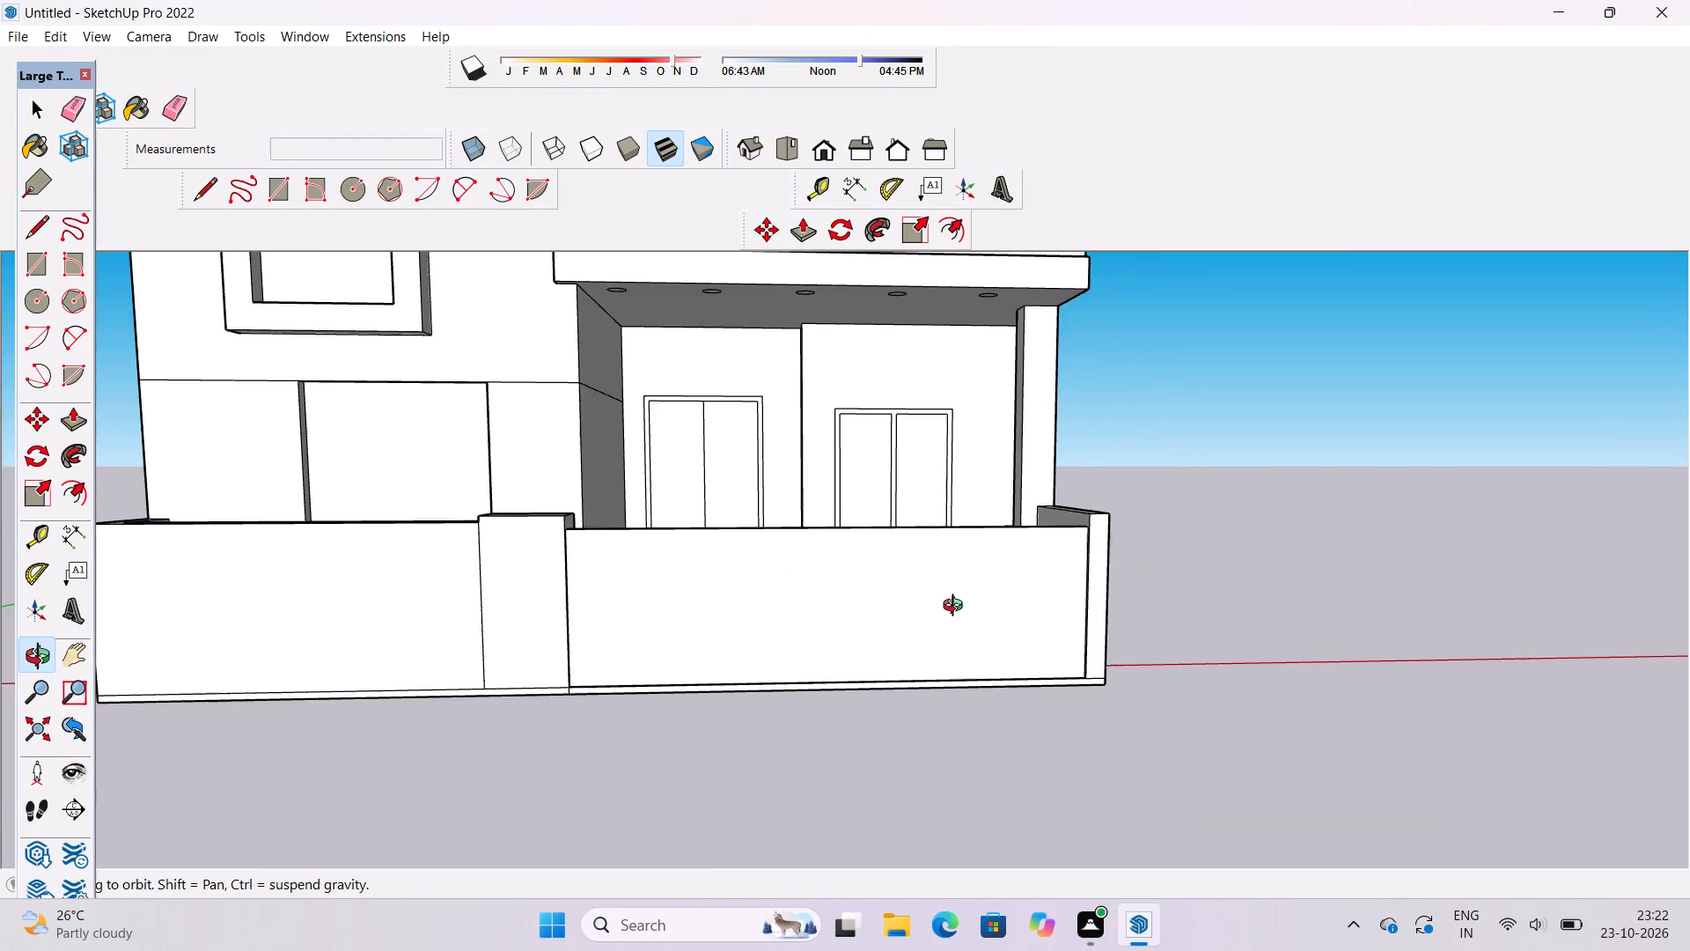
left_click_drag(943, 611, 941, 713)
left_click_drag(860, 703, 935, 723, "shift")
left_click_drag(932, 725, 907, 651)
scroll(918, 709, "up", 3)
left_click_drag(912, 696, 830, 630, "shift")
left_click_drag(873, 660, 918, 763)
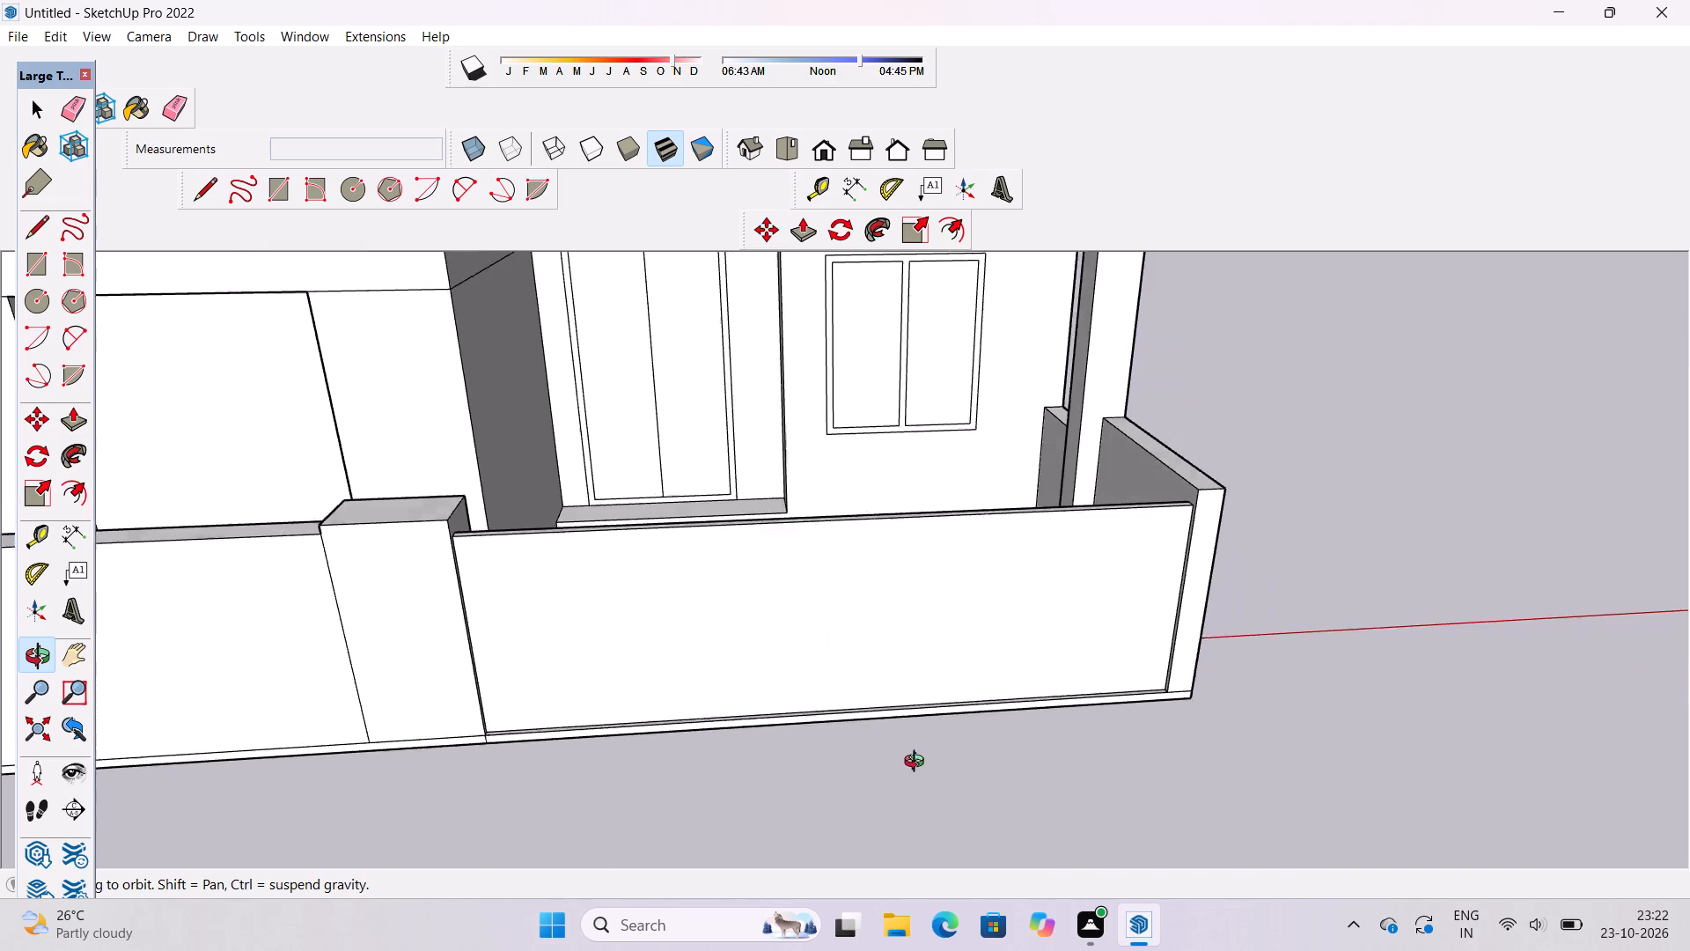
left_click_drag(918, 763, 921, 771)
scroll(853, 702, "up", 3)
left_click_drag(841, 698, 839, 725, "shift")
Draw a 23' vertical line on the panel's front face from the midpoint of its bottom edge to its top edge.
key("l")
scroll(862, 752, "up", 2)
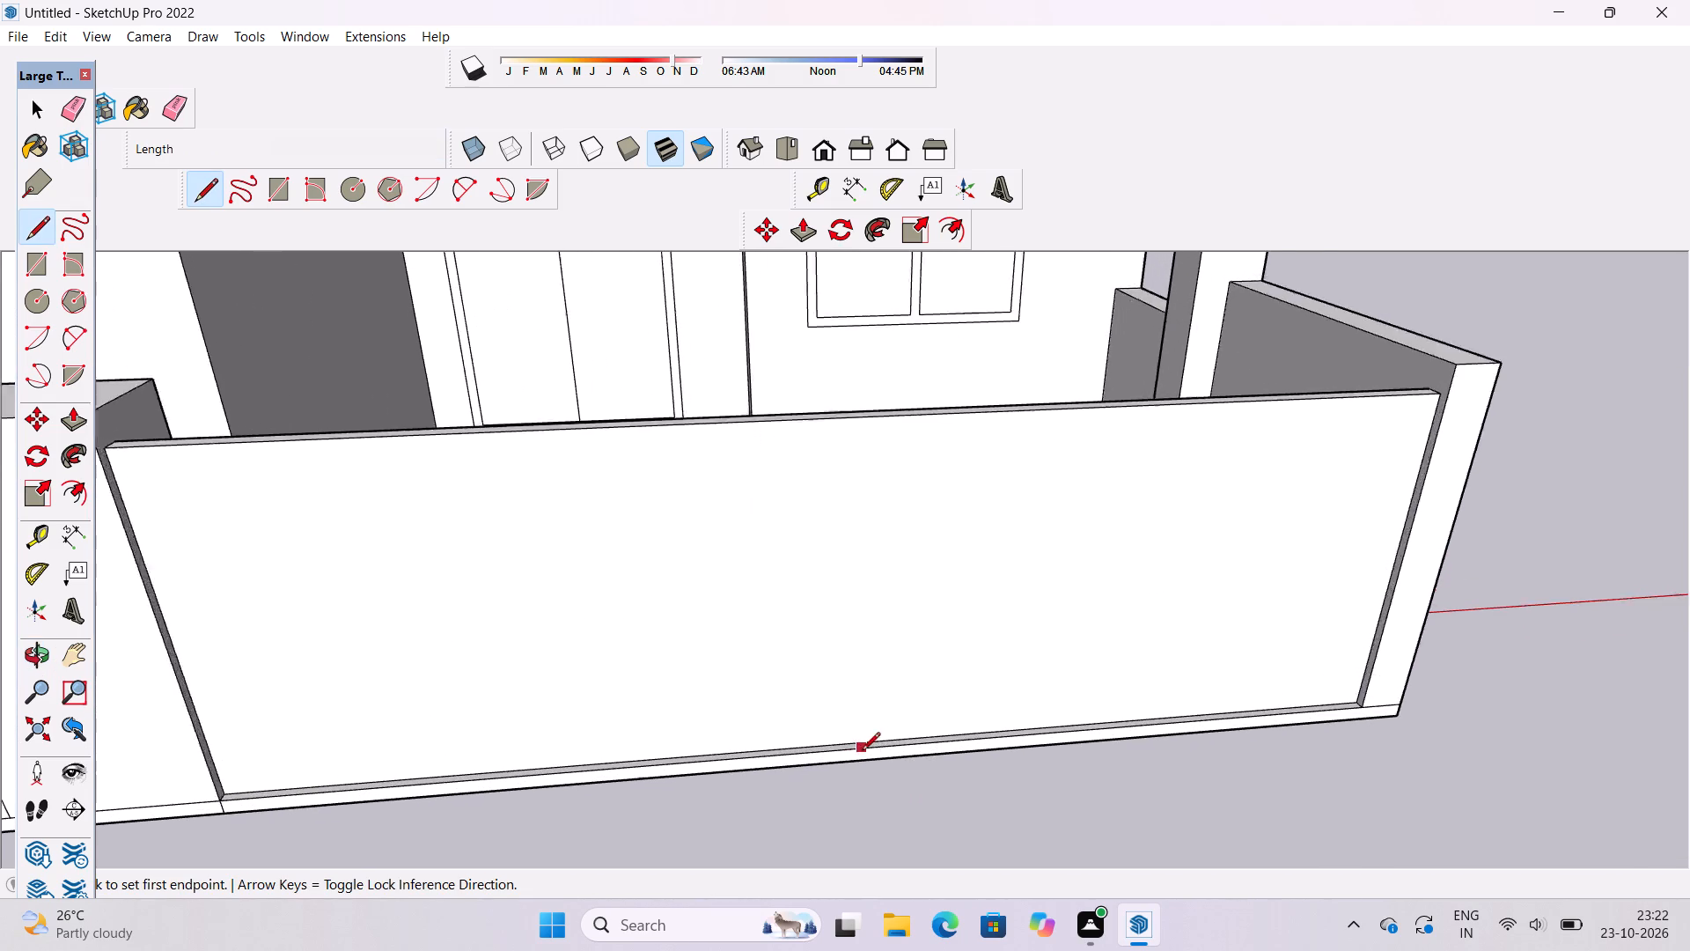
scroll(862, 752, "up", 2)
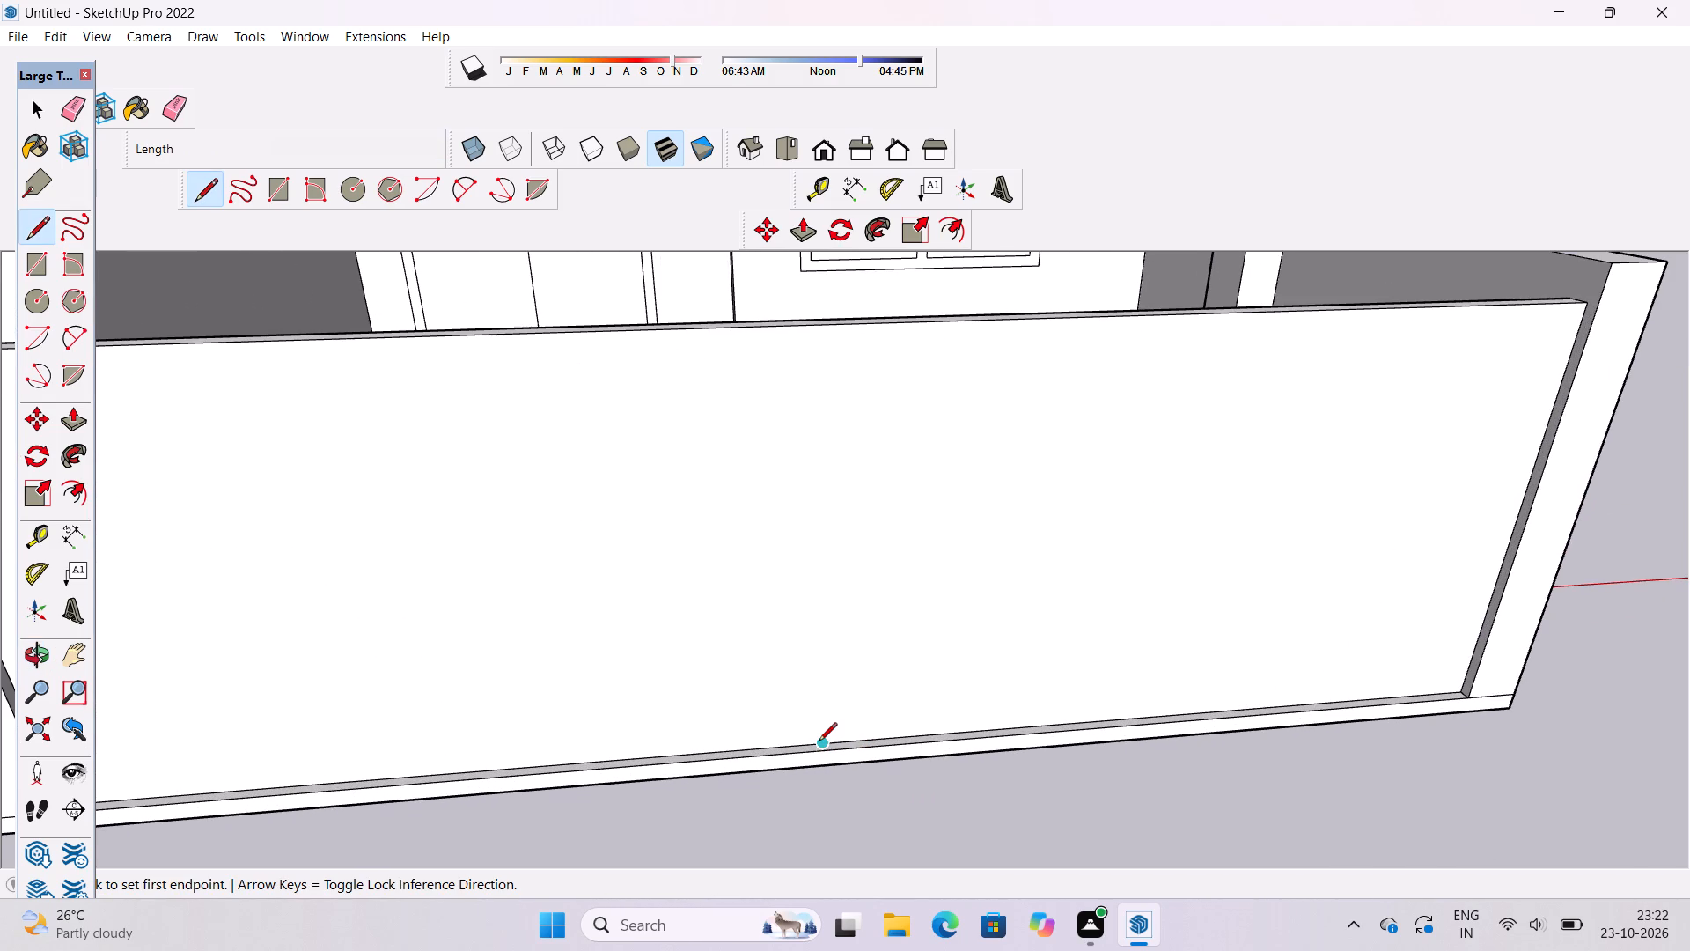
left_click(821, 741)
scroll(821, 741, "down", 3)
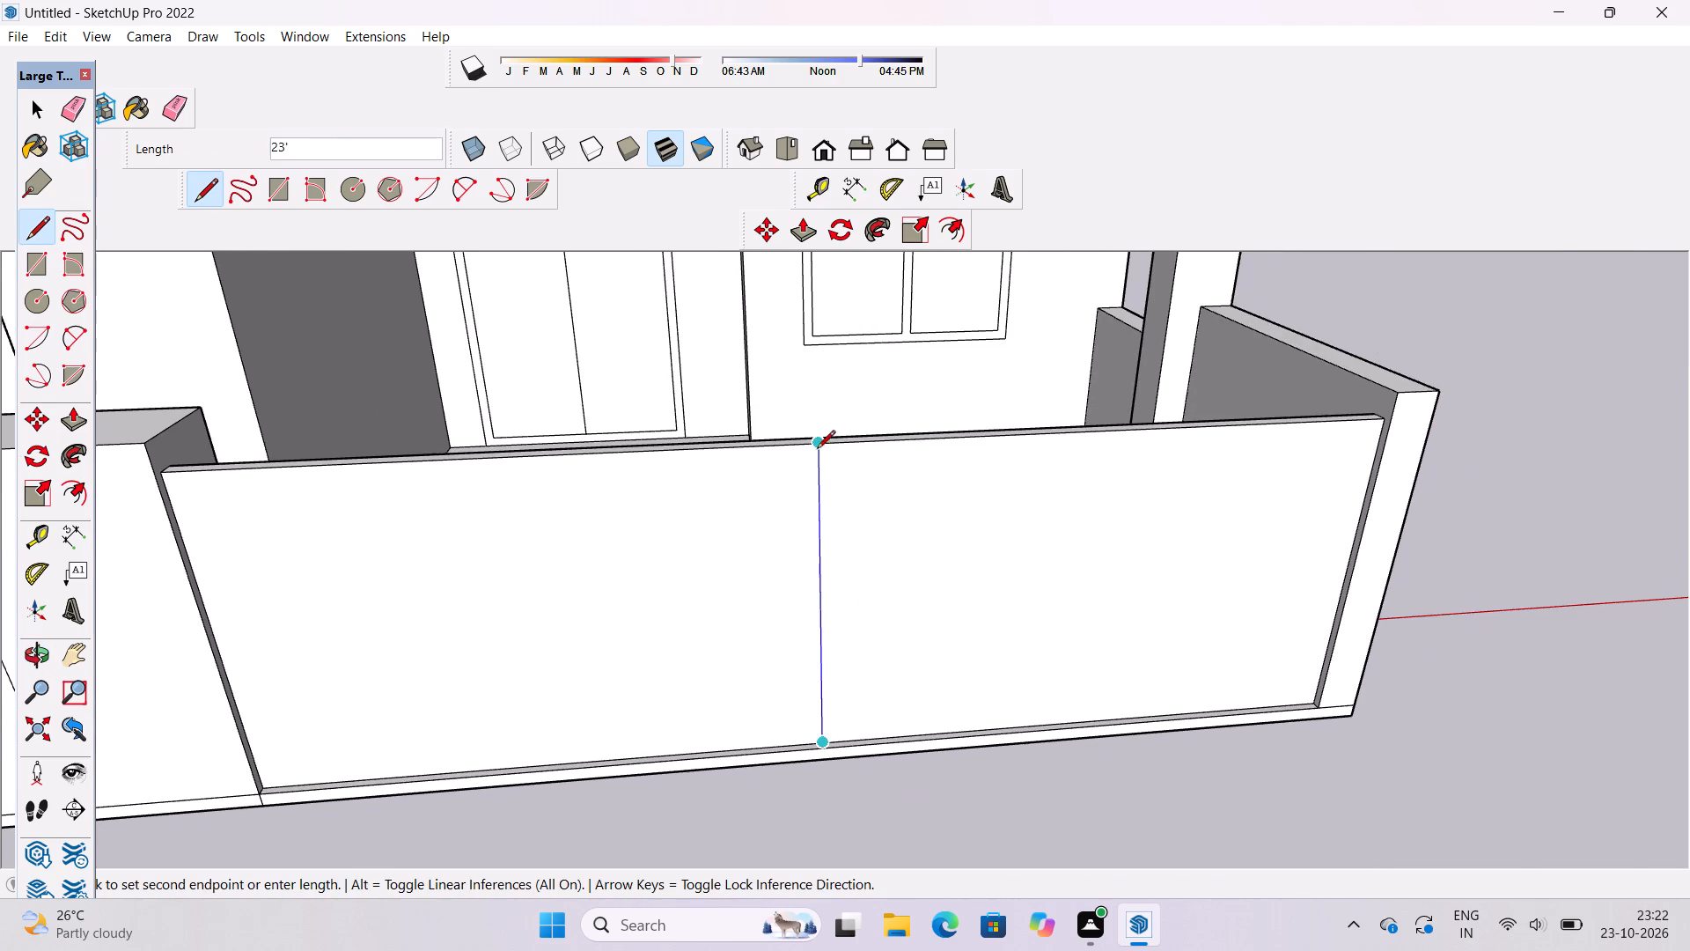
left_click(819, 445)
scroll(751, 486, "down", 2)
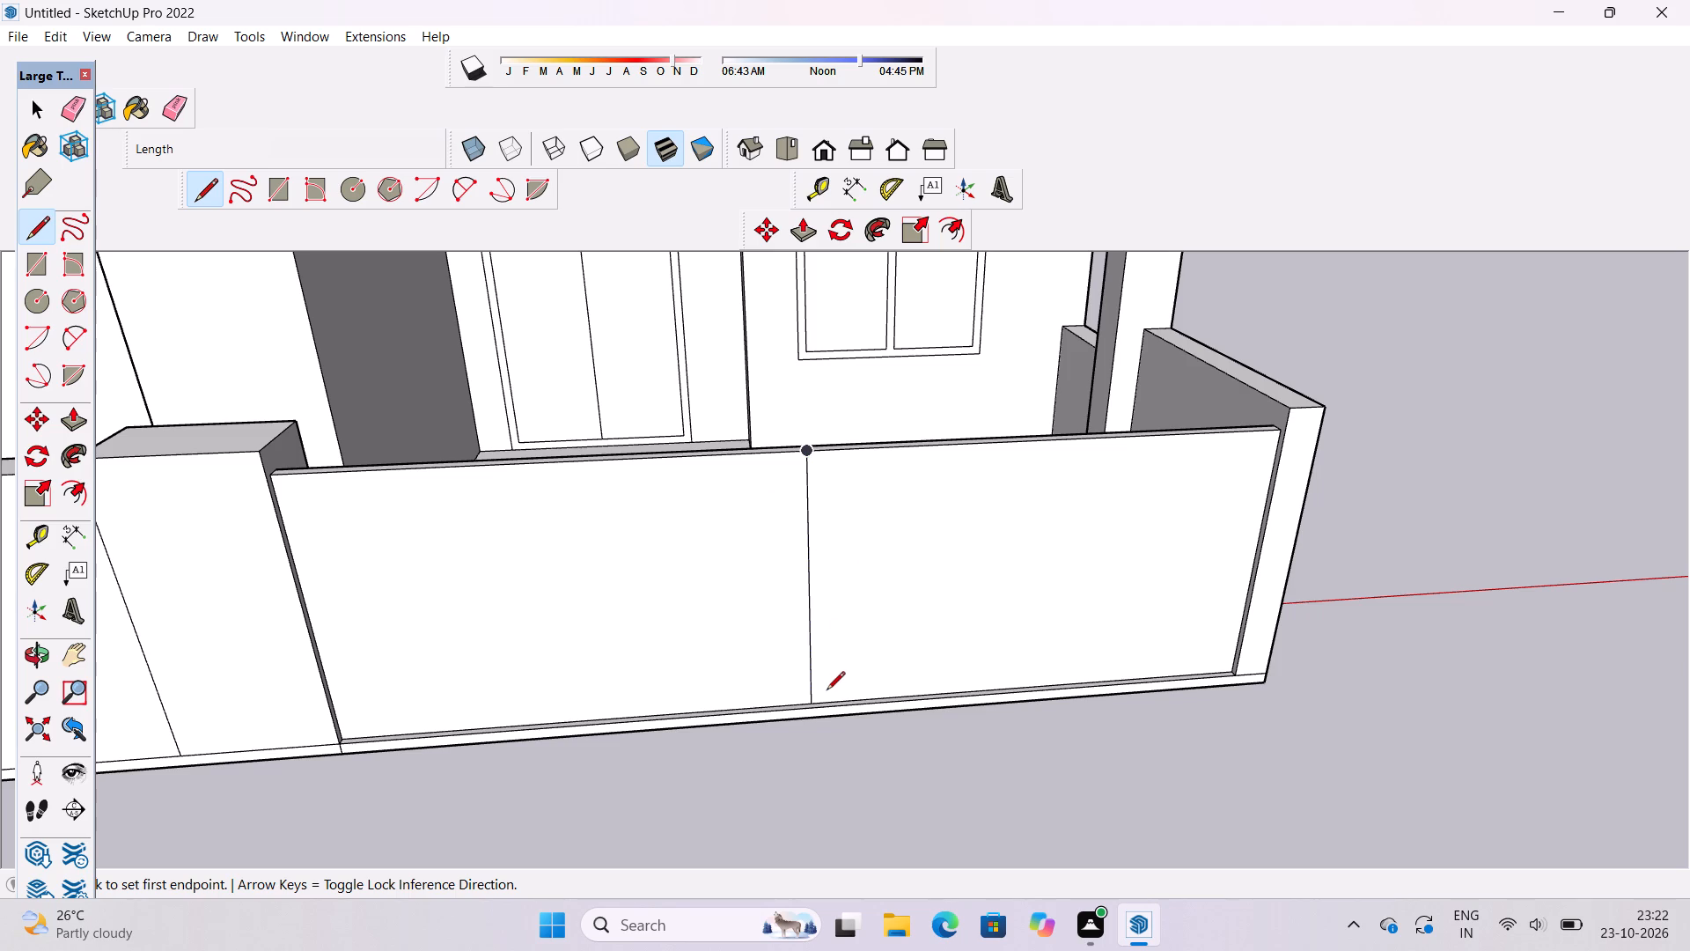
Draw a second 23' vertical line on the gate panel, about 5" from its centre line toward the low side wall.
scroll(809, 690, "up", 13)
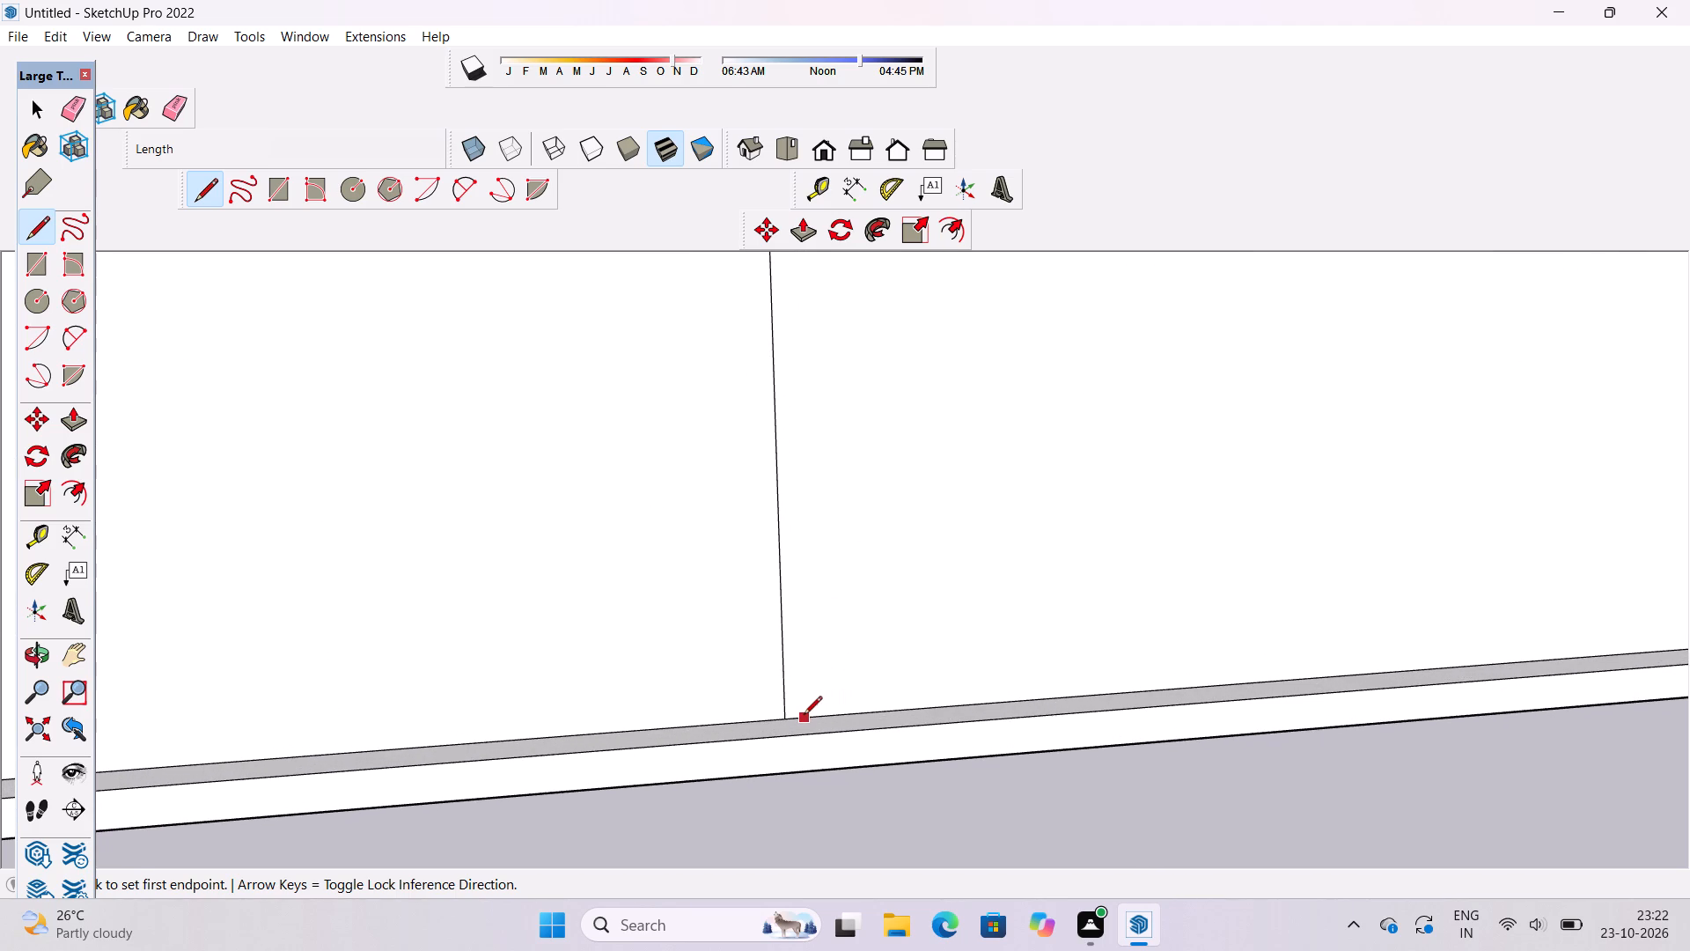
left_click(804, 716)
scroll(804, 716, "down", 18)
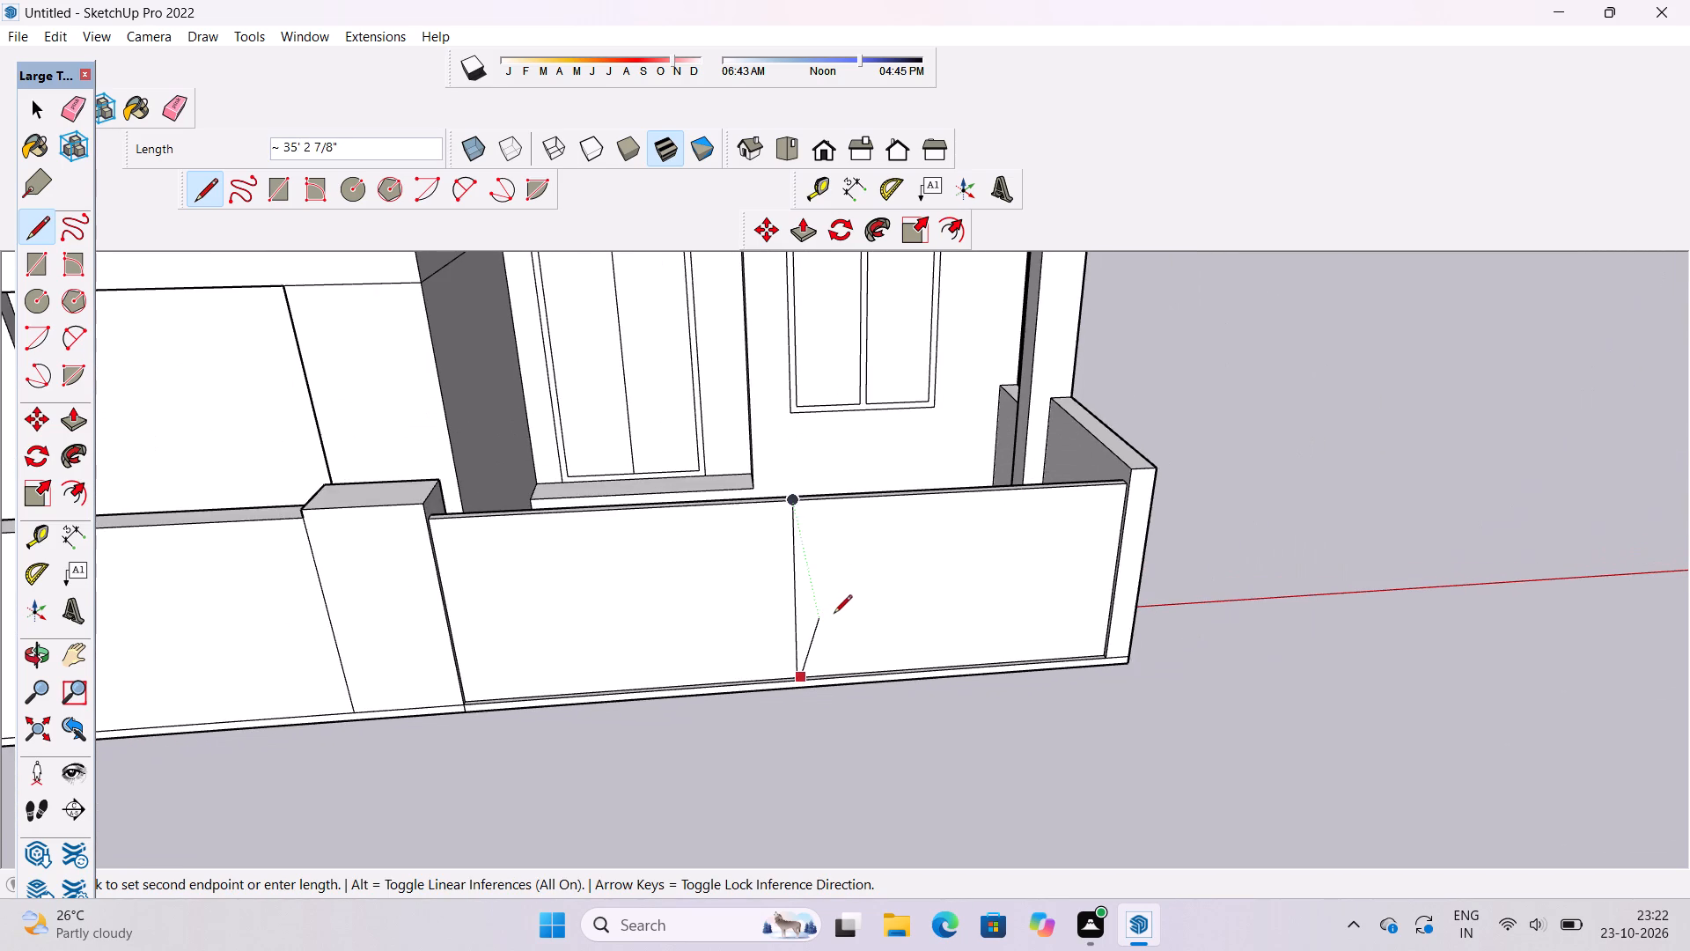
scroll(834, 615, "down", 2)
scroll(811, 484, "up", 3)
scroll(797, 558, "up", 6)
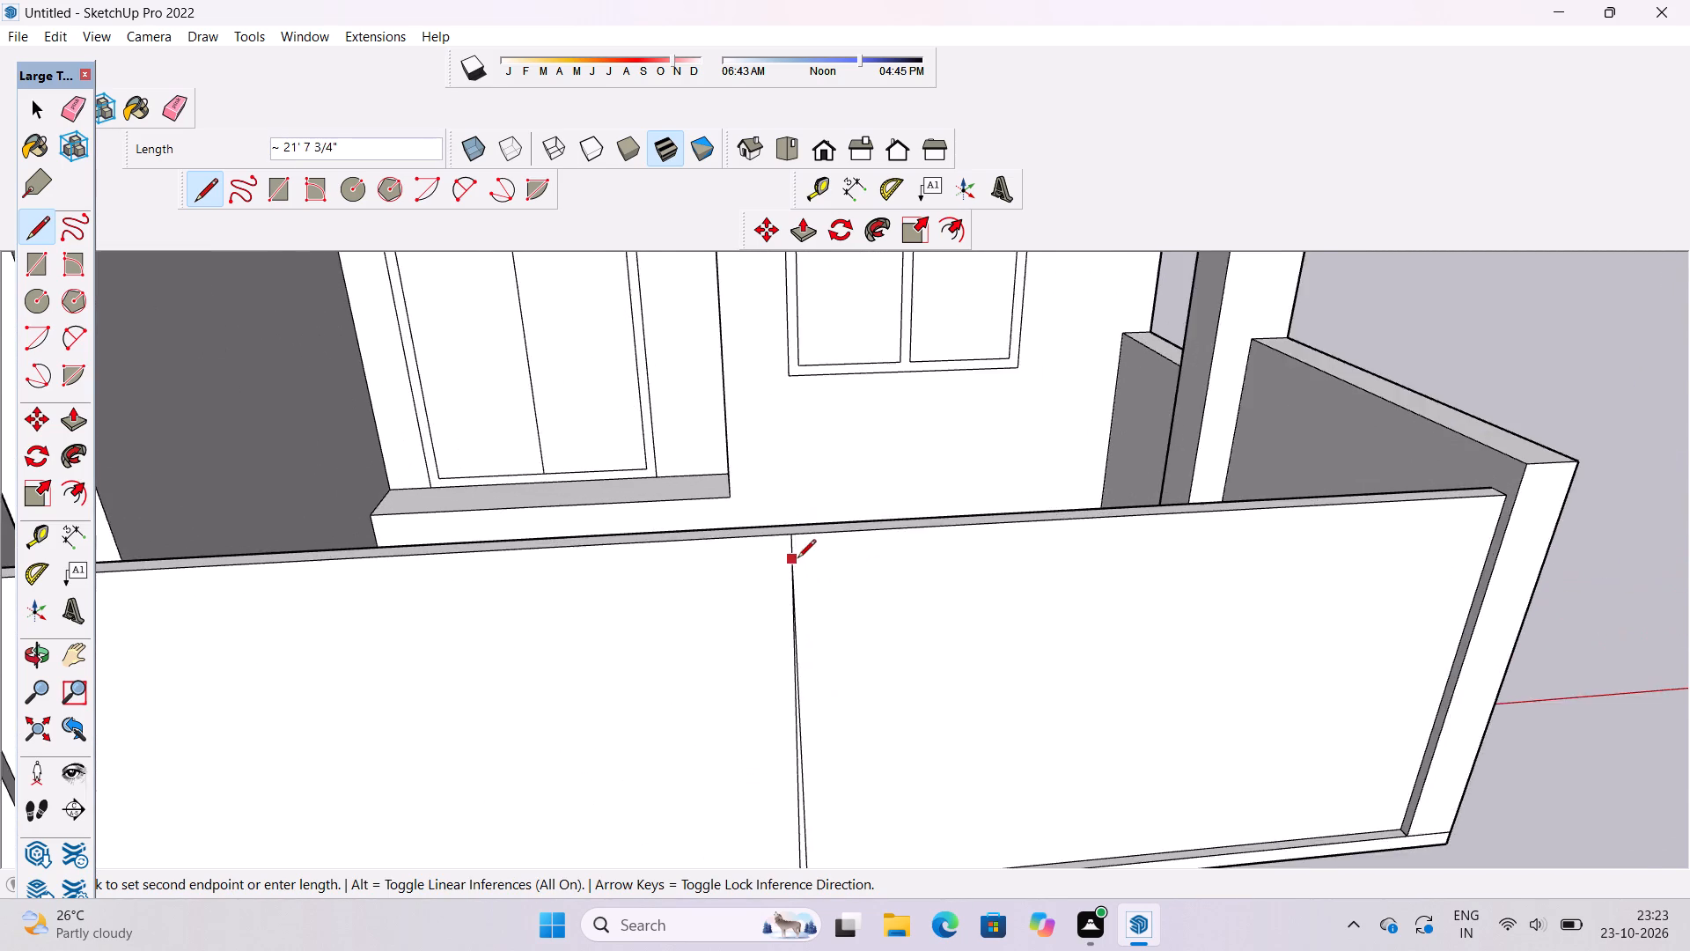
scroll(797, 559, "up", 3)
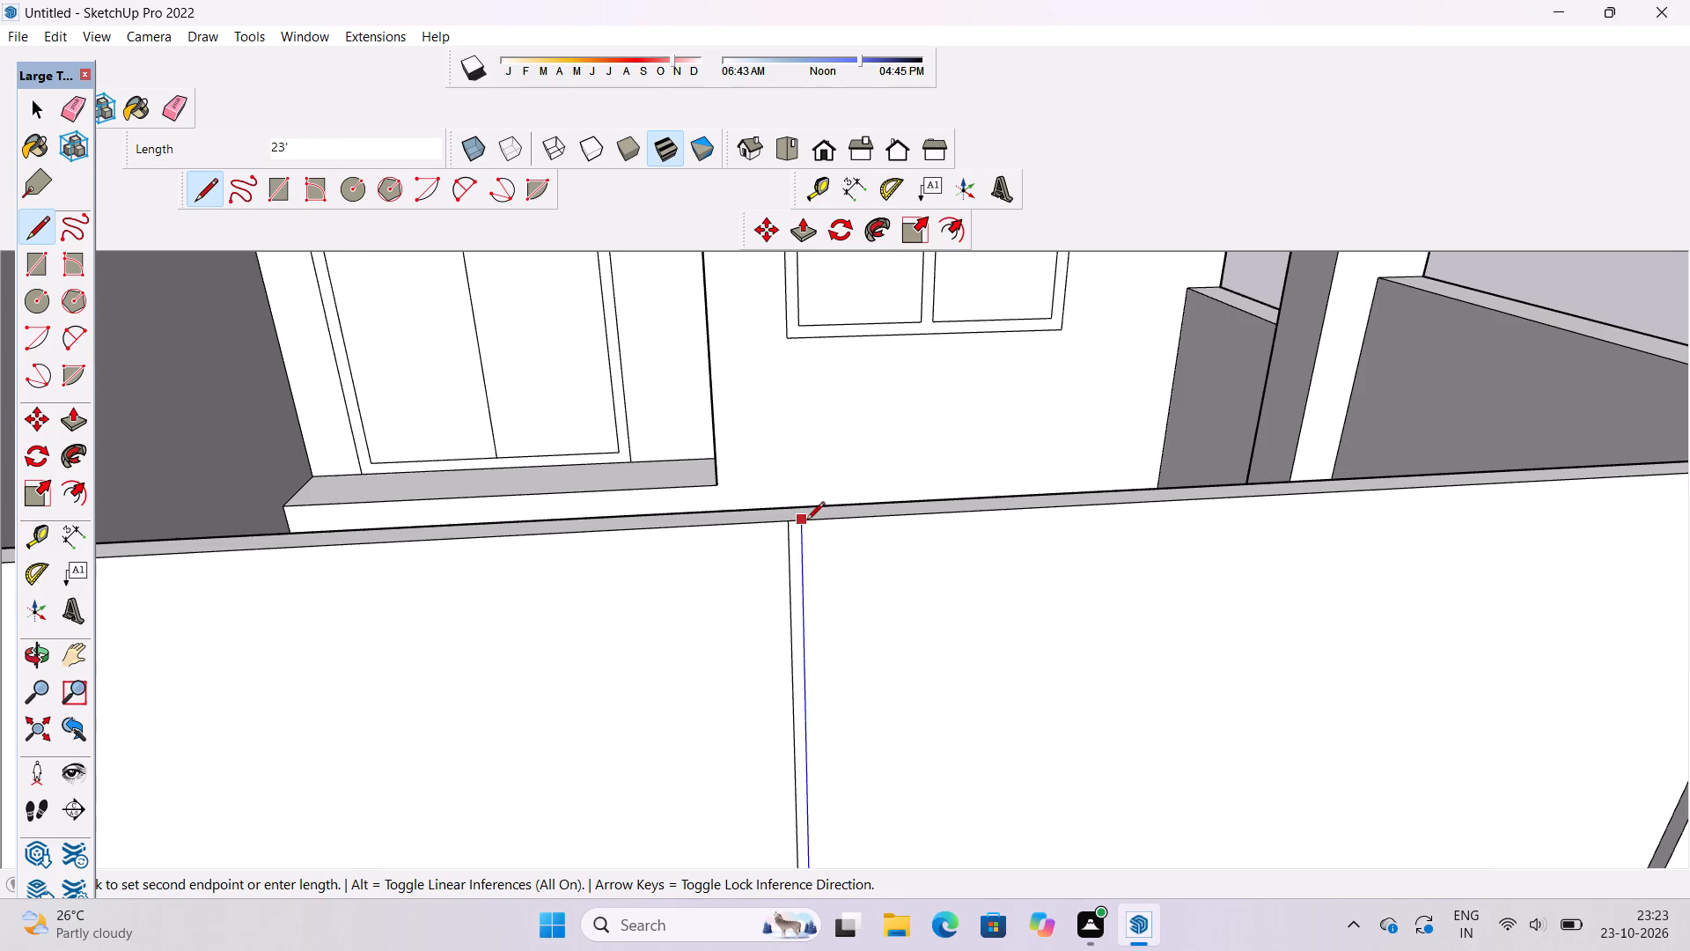
left_click(806, 521)
scroll(775, 479, "down", 6)
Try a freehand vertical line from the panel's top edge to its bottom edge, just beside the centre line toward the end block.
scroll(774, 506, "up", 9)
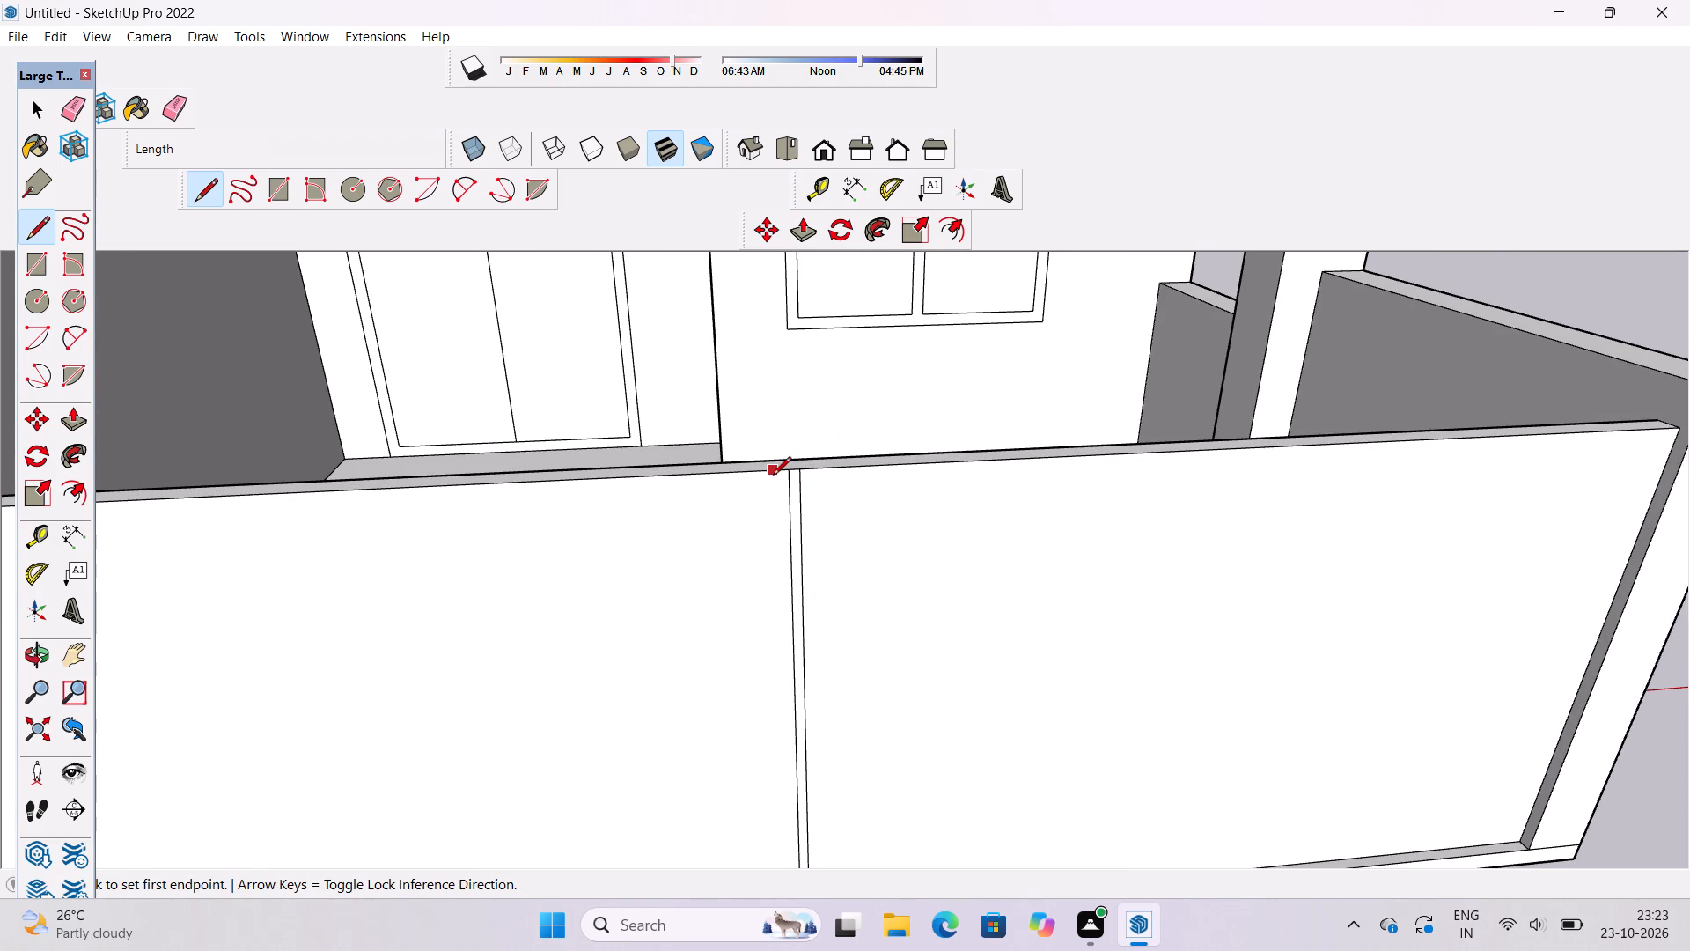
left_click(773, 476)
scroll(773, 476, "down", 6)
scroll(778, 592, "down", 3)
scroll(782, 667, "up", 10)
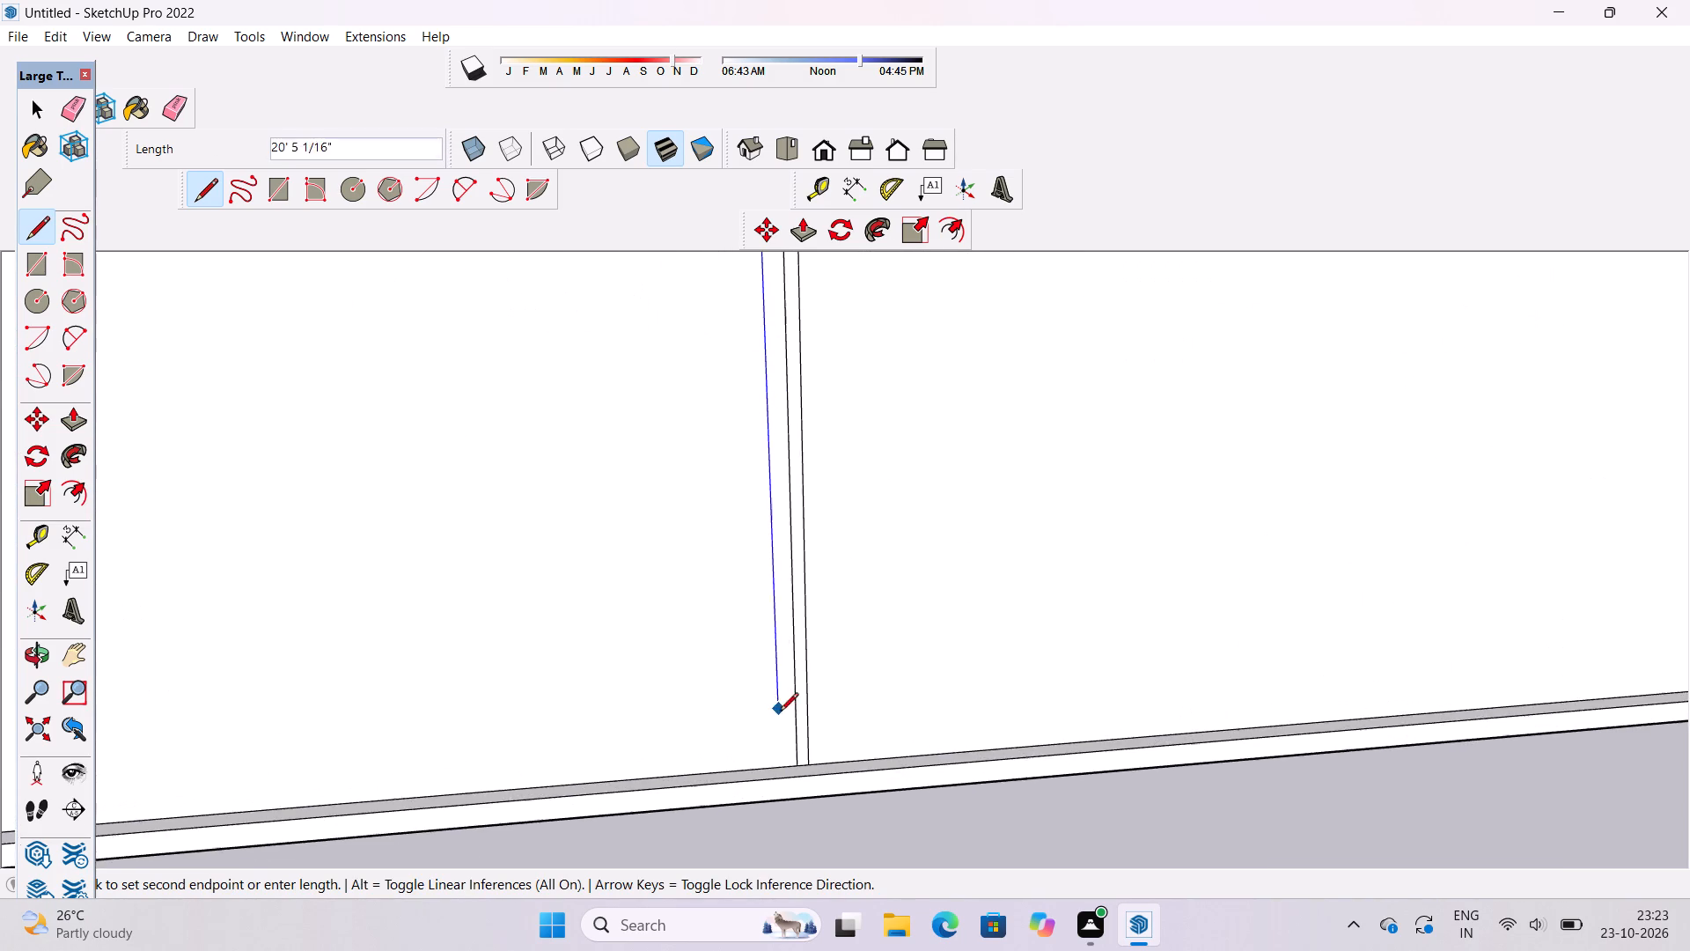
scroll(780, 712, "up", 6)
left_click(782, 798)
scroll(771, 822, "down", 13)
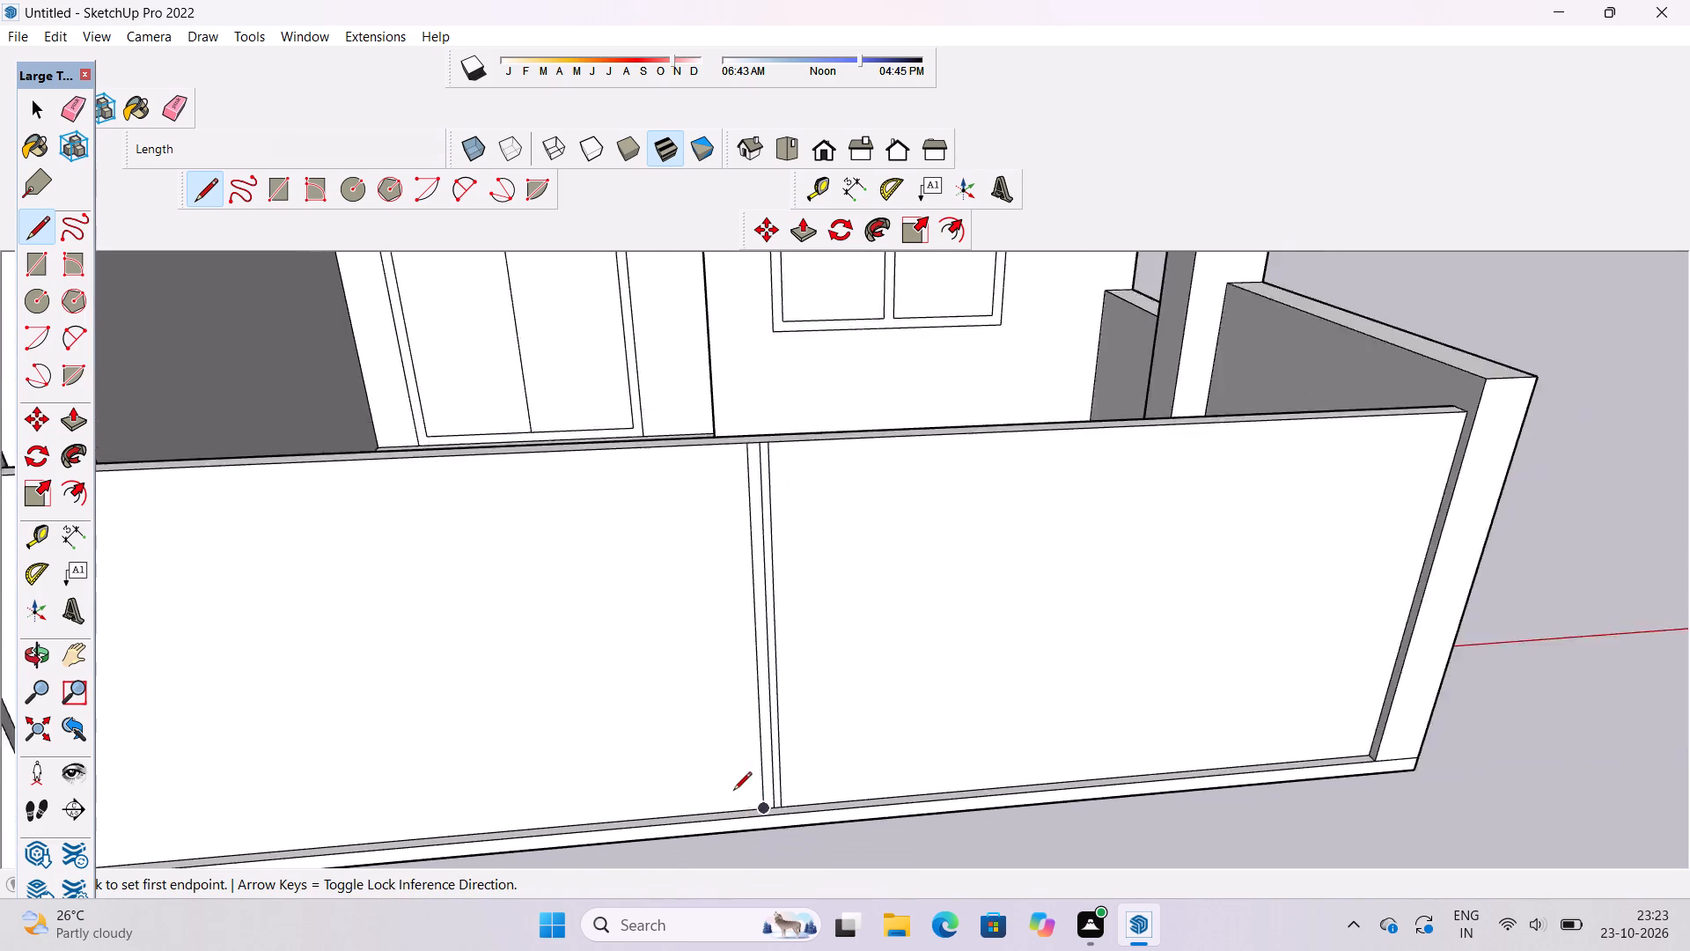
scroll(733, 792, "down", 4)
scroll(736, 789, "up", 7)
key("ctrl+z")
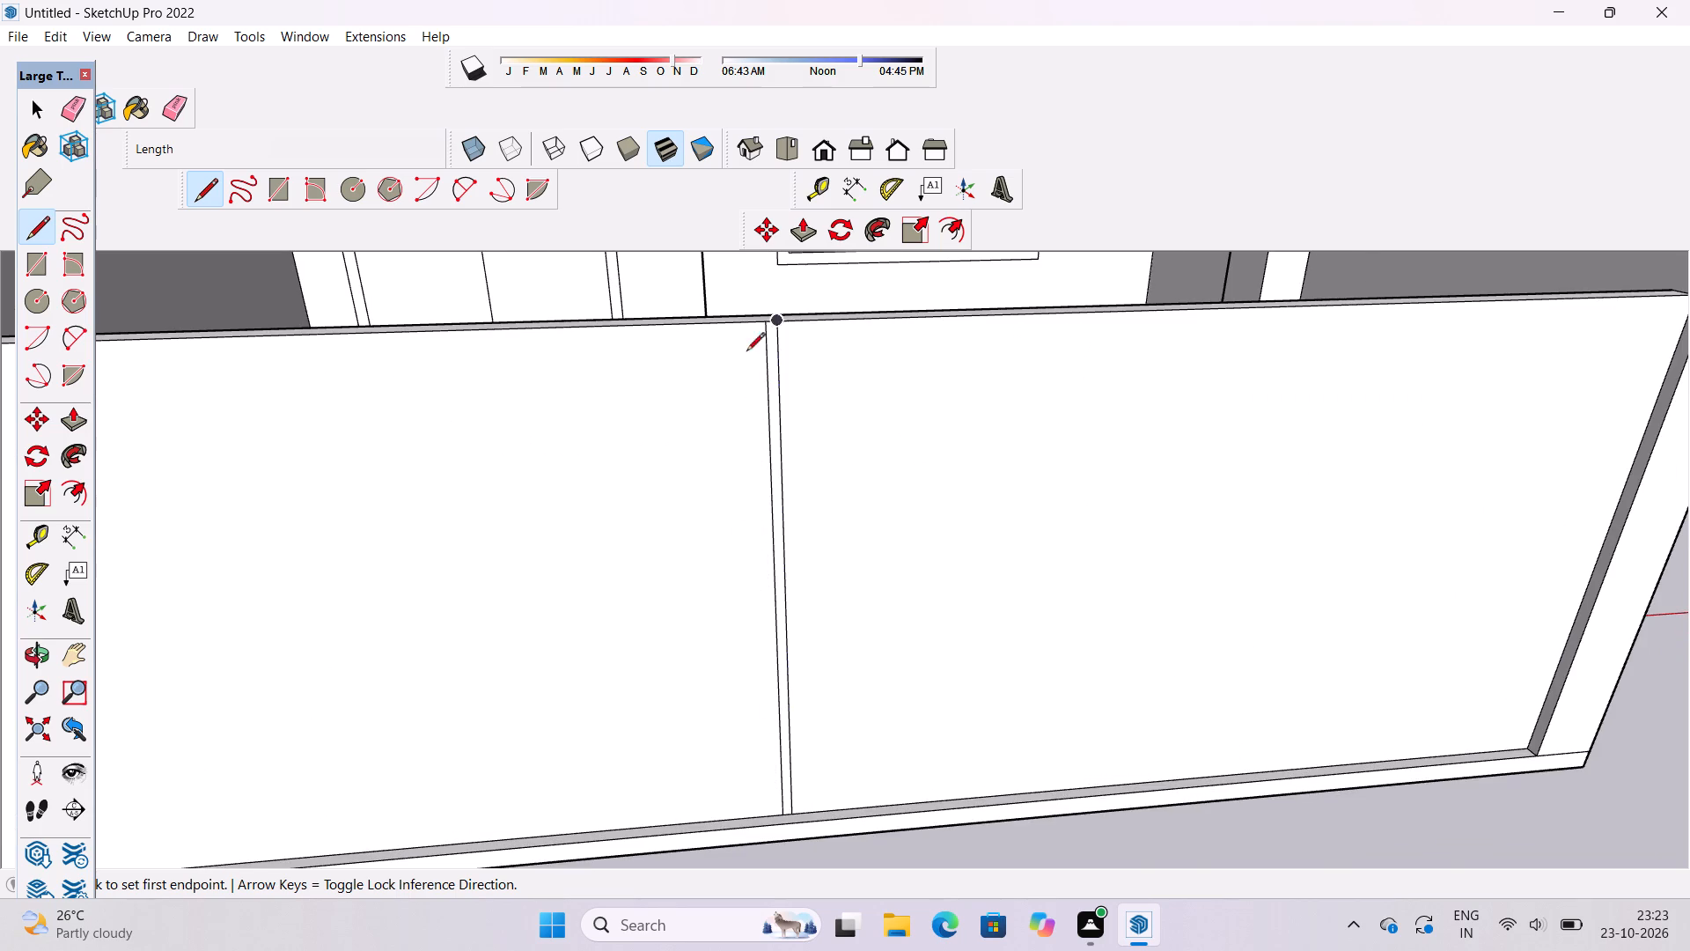
Measure the gap between the two vertical lines at the middle of the gate panel.
scroll(740, 333, "up", 5)
key("space")
key("t")
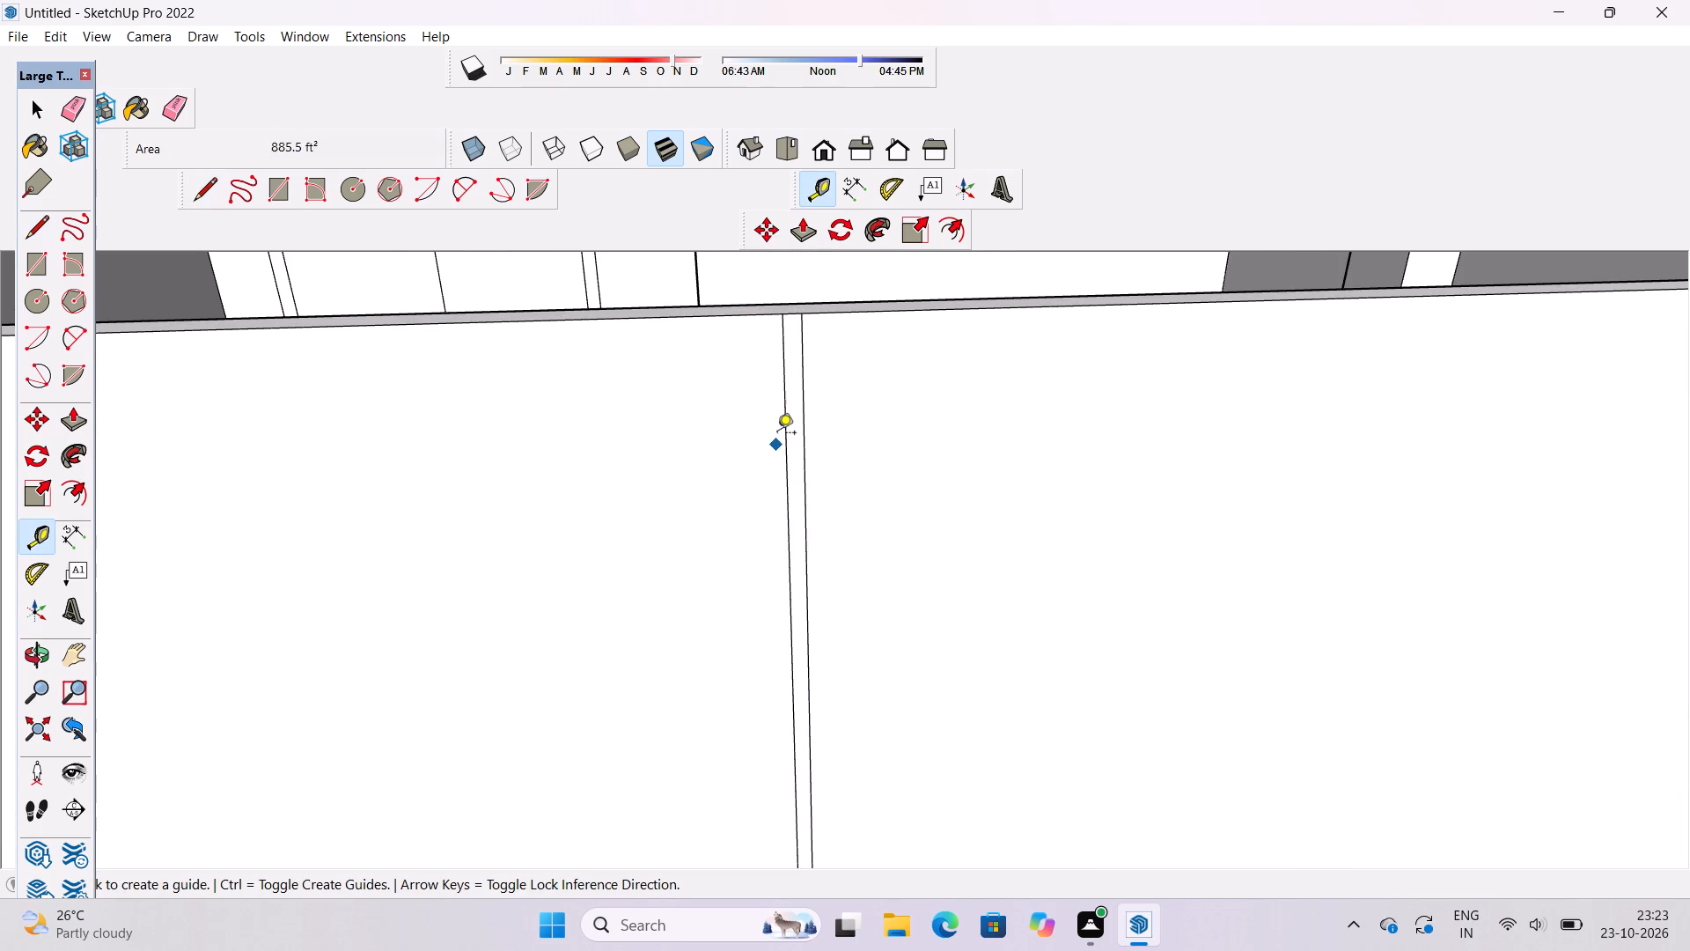
left_click(781, 350)
key("space")
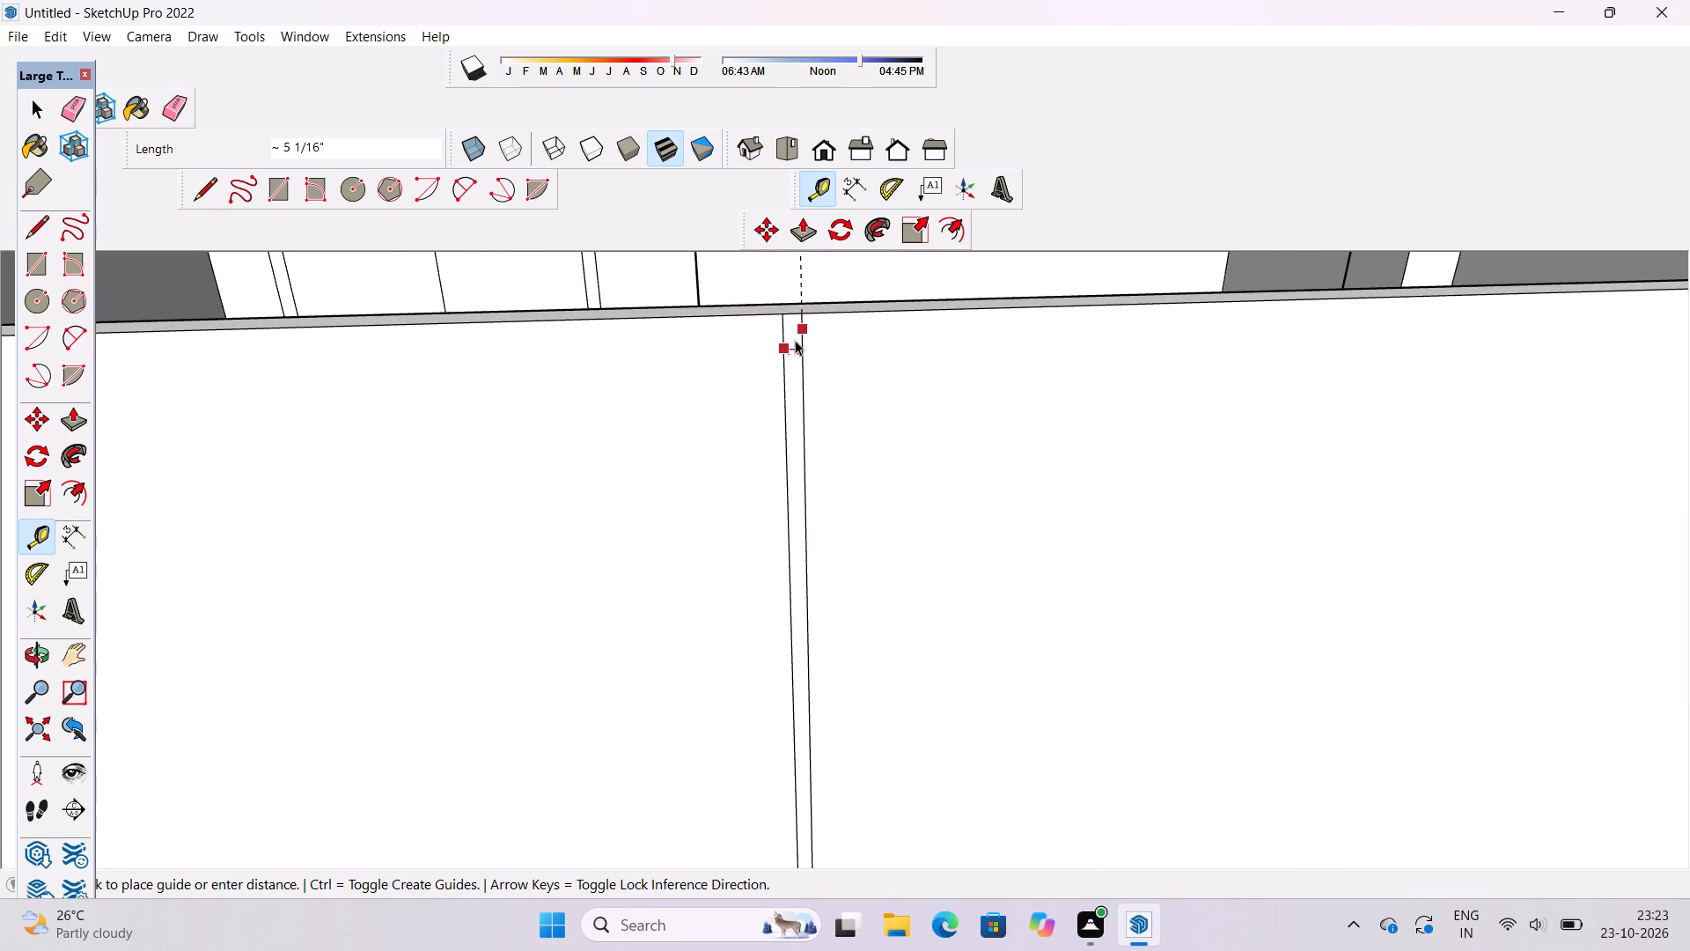
Place a parallel guide 6" from the gate panel's centre line, on the side toward the end block.
key("t")
left_click(783, 363)
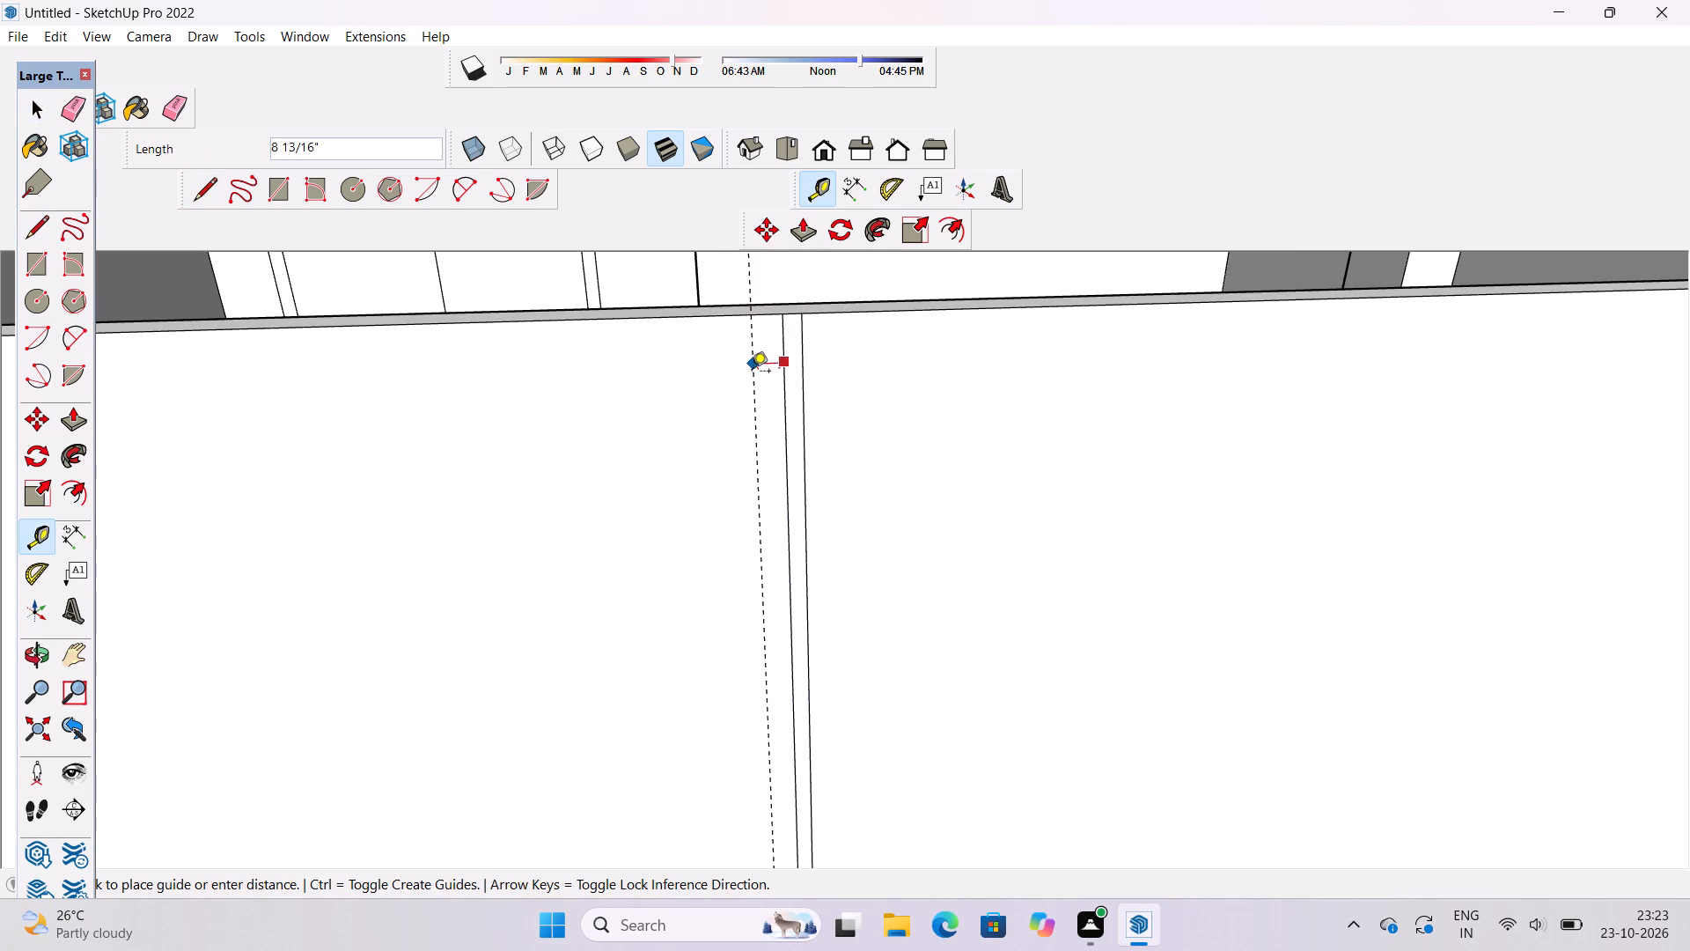
type("6\"")
key("Return")
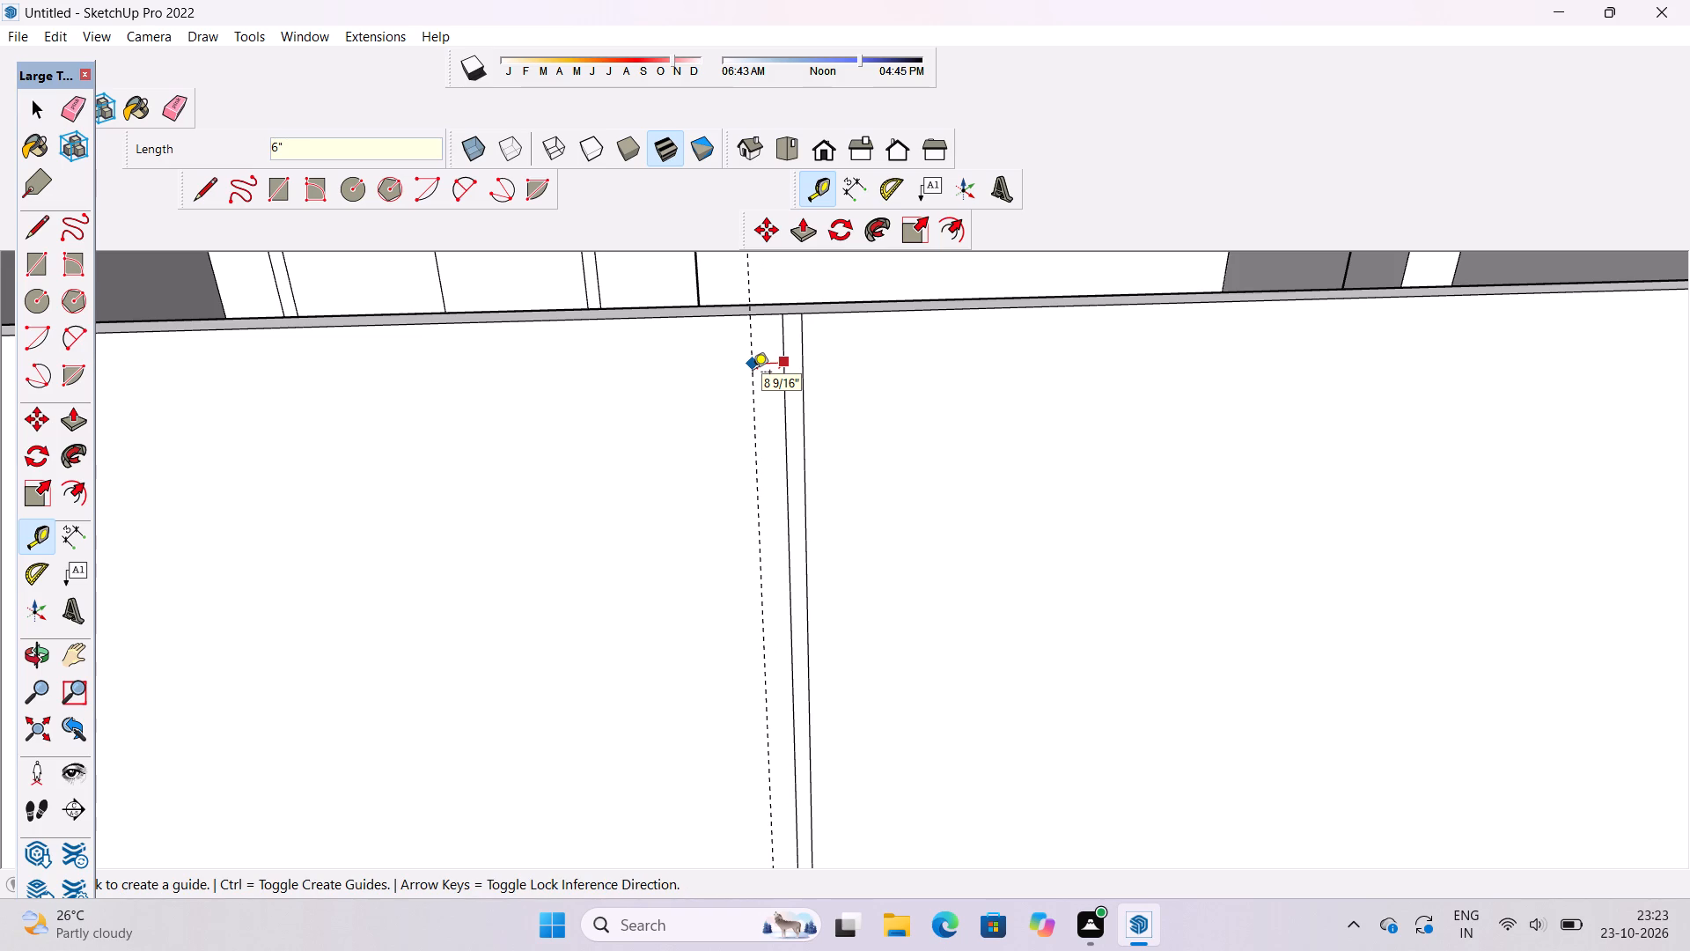
Draw a vertical line along the guide from the gate panel's top edge to its bottom edge.
scroll(770, 367, "down", 8)
key("l")
scroll(779, 381, "up", 6)
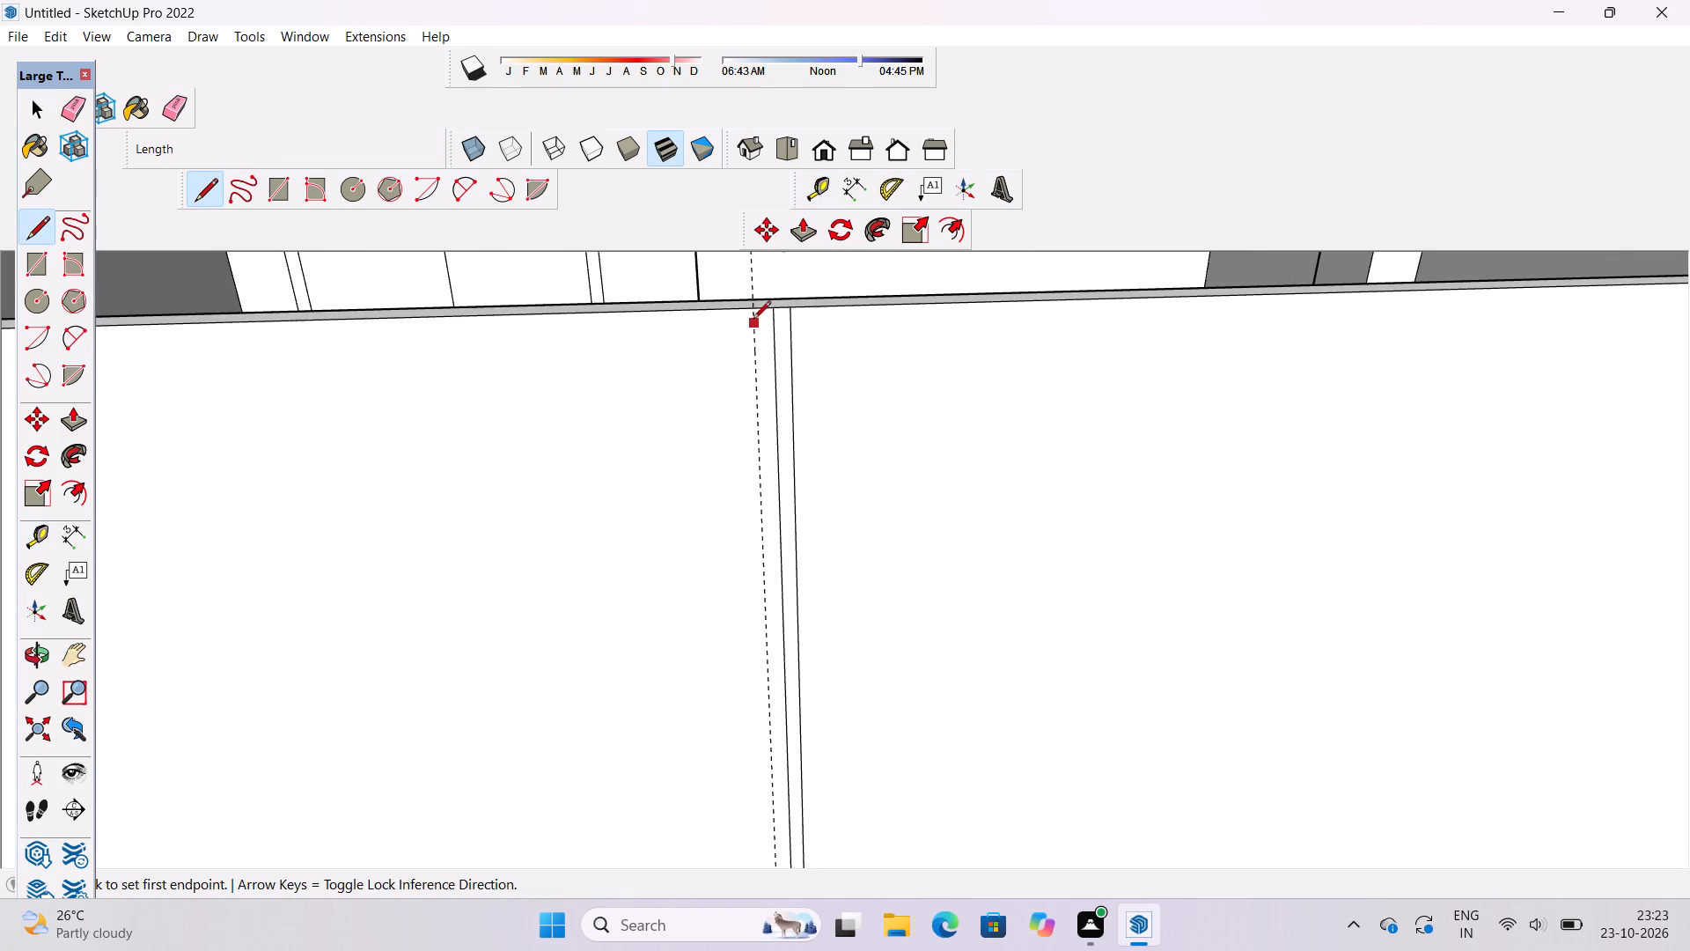
left_click(753, 313)
scroll(753, 313, "down", 6)
scroll(787, 726, "up", 10)
left_click(746, 769)
scroll(746, 769, "down", 10)
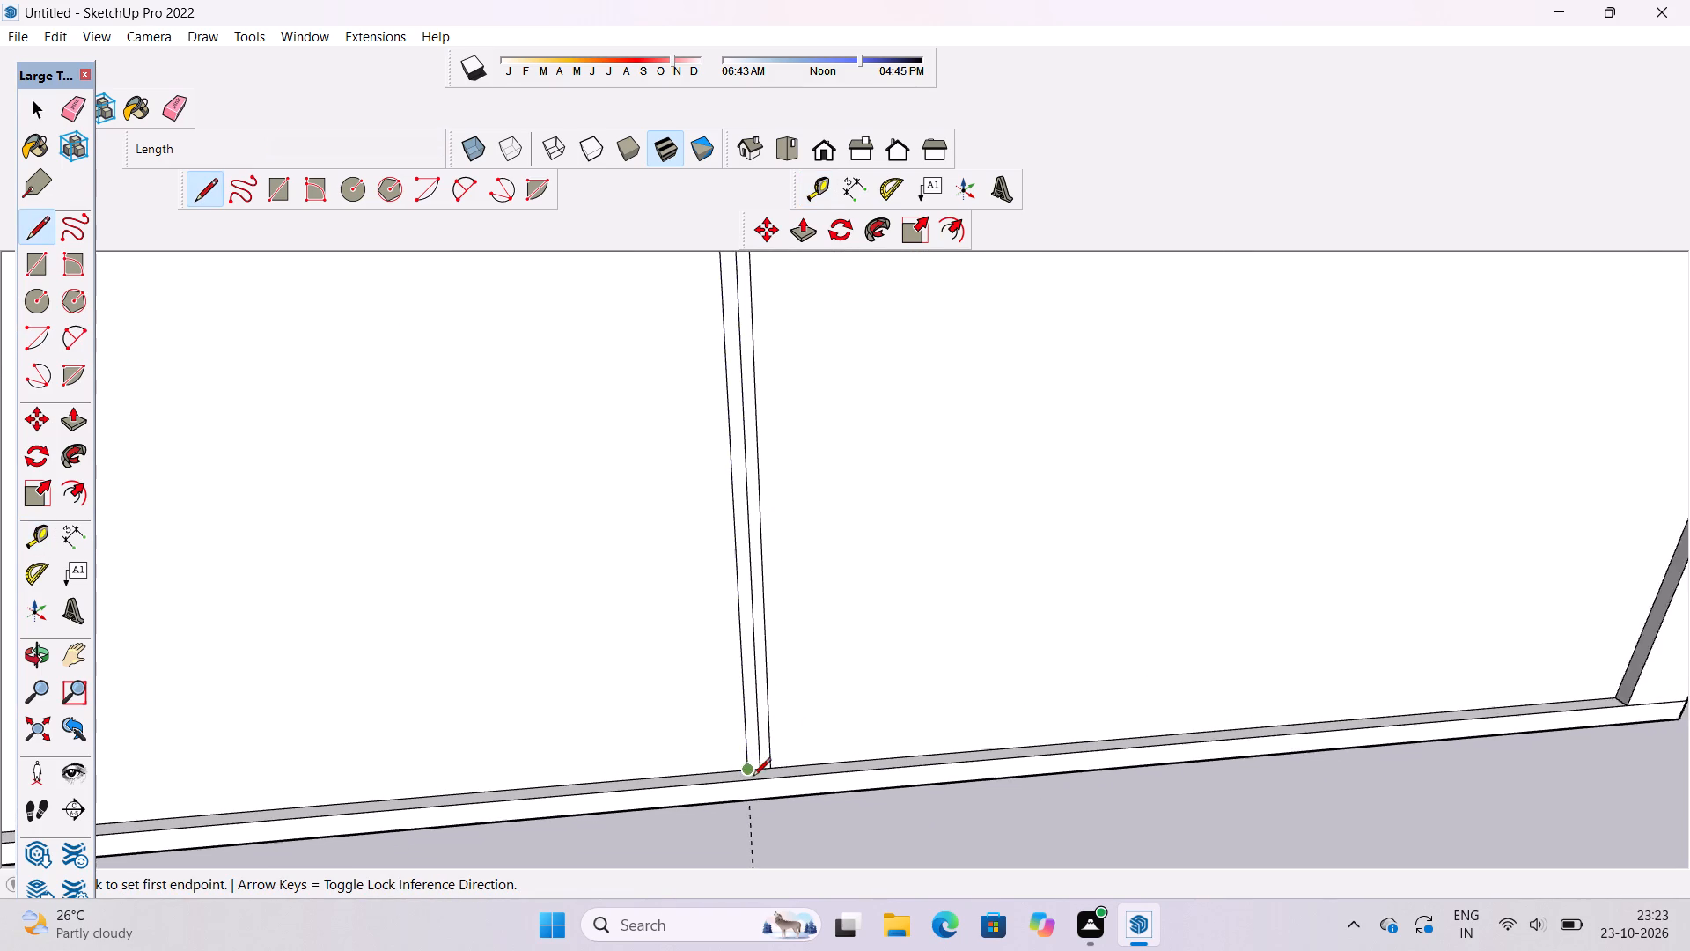
scroll(753, 778, "down", 5)
Erase the dashed guide crossing the gate panel.
key("e")
scroll(750, 671, "down", 9)
scroll(748, 745, "up", 5)
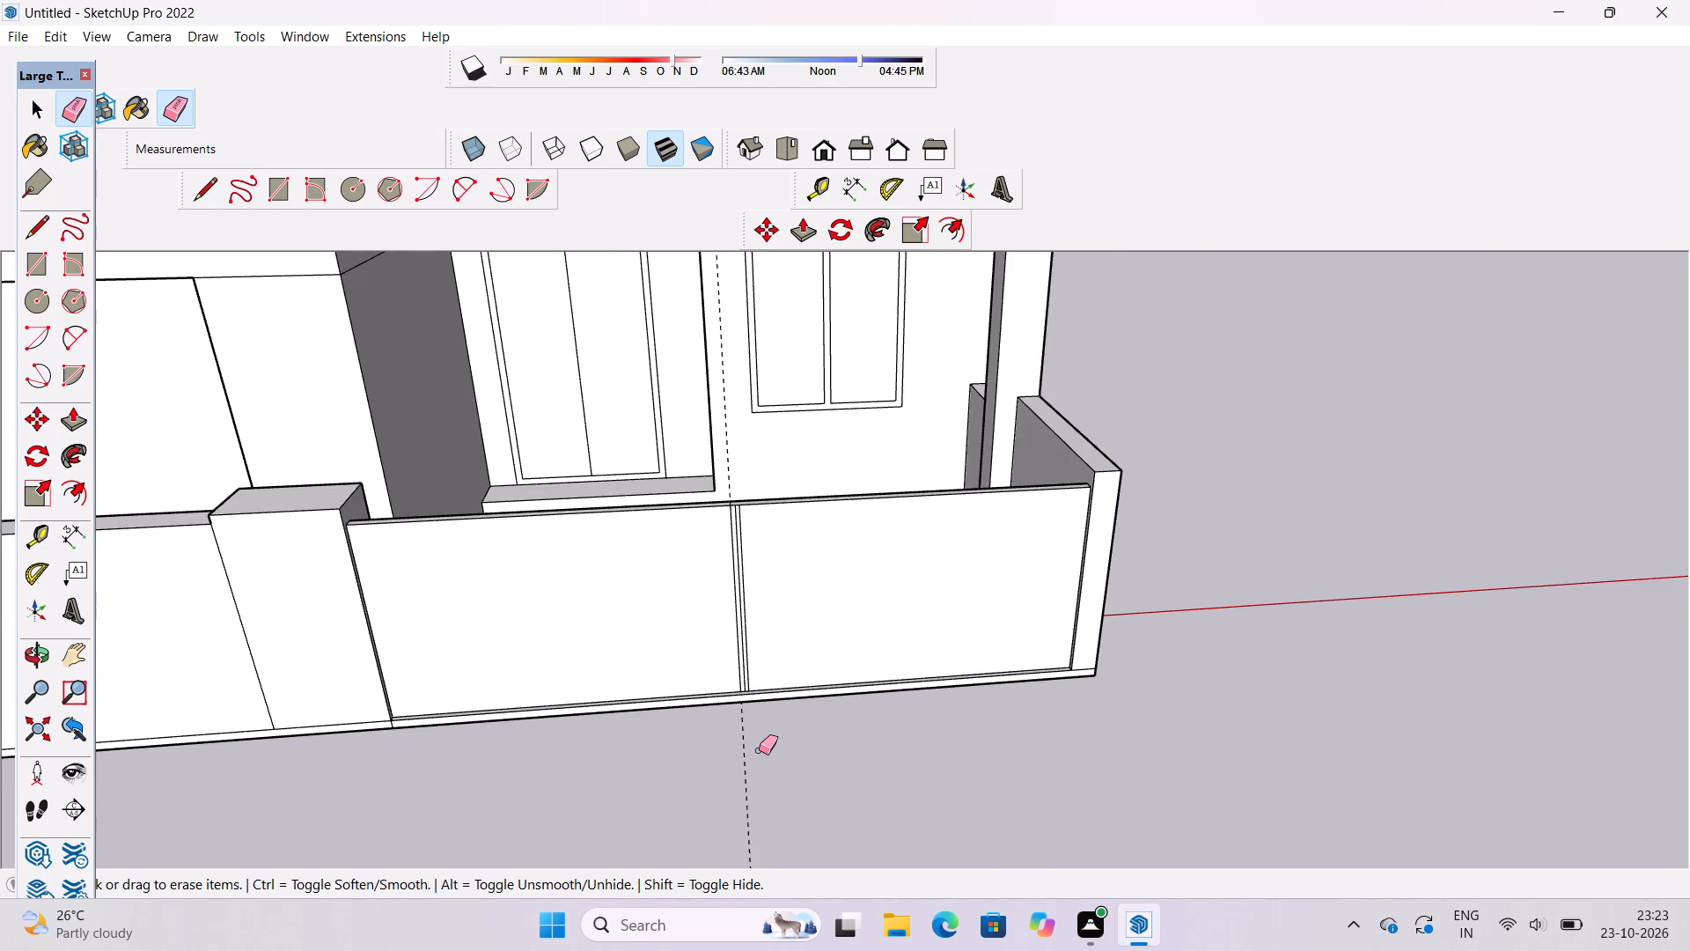
left_click_drag(760, 750, 729, 770)
Erase the middle one of the three vertical lines, leaving a narrow strip between the two gate leaves.
key("o")
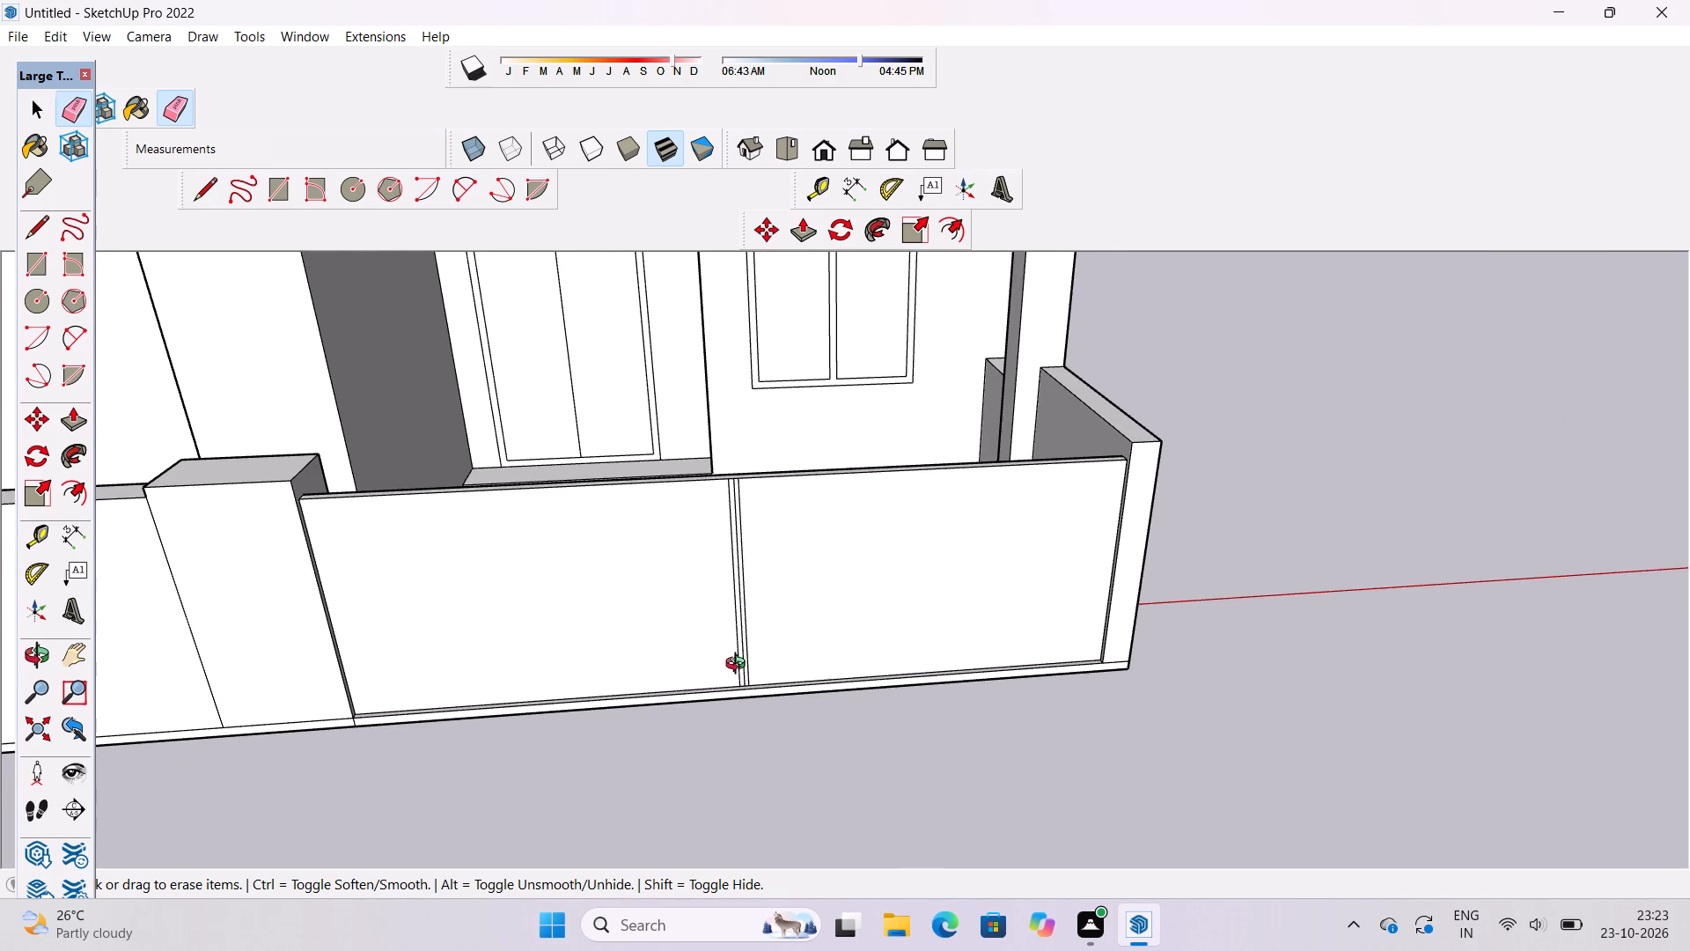
scroll(739, 666, "up", 3)
left_click_drag(739, 666, 802, 682)
scroll(764, 654, "up", 4)
left_click_drag(767, 625, 717, 717, "shift")
scroll(733, 671, "up", 4)
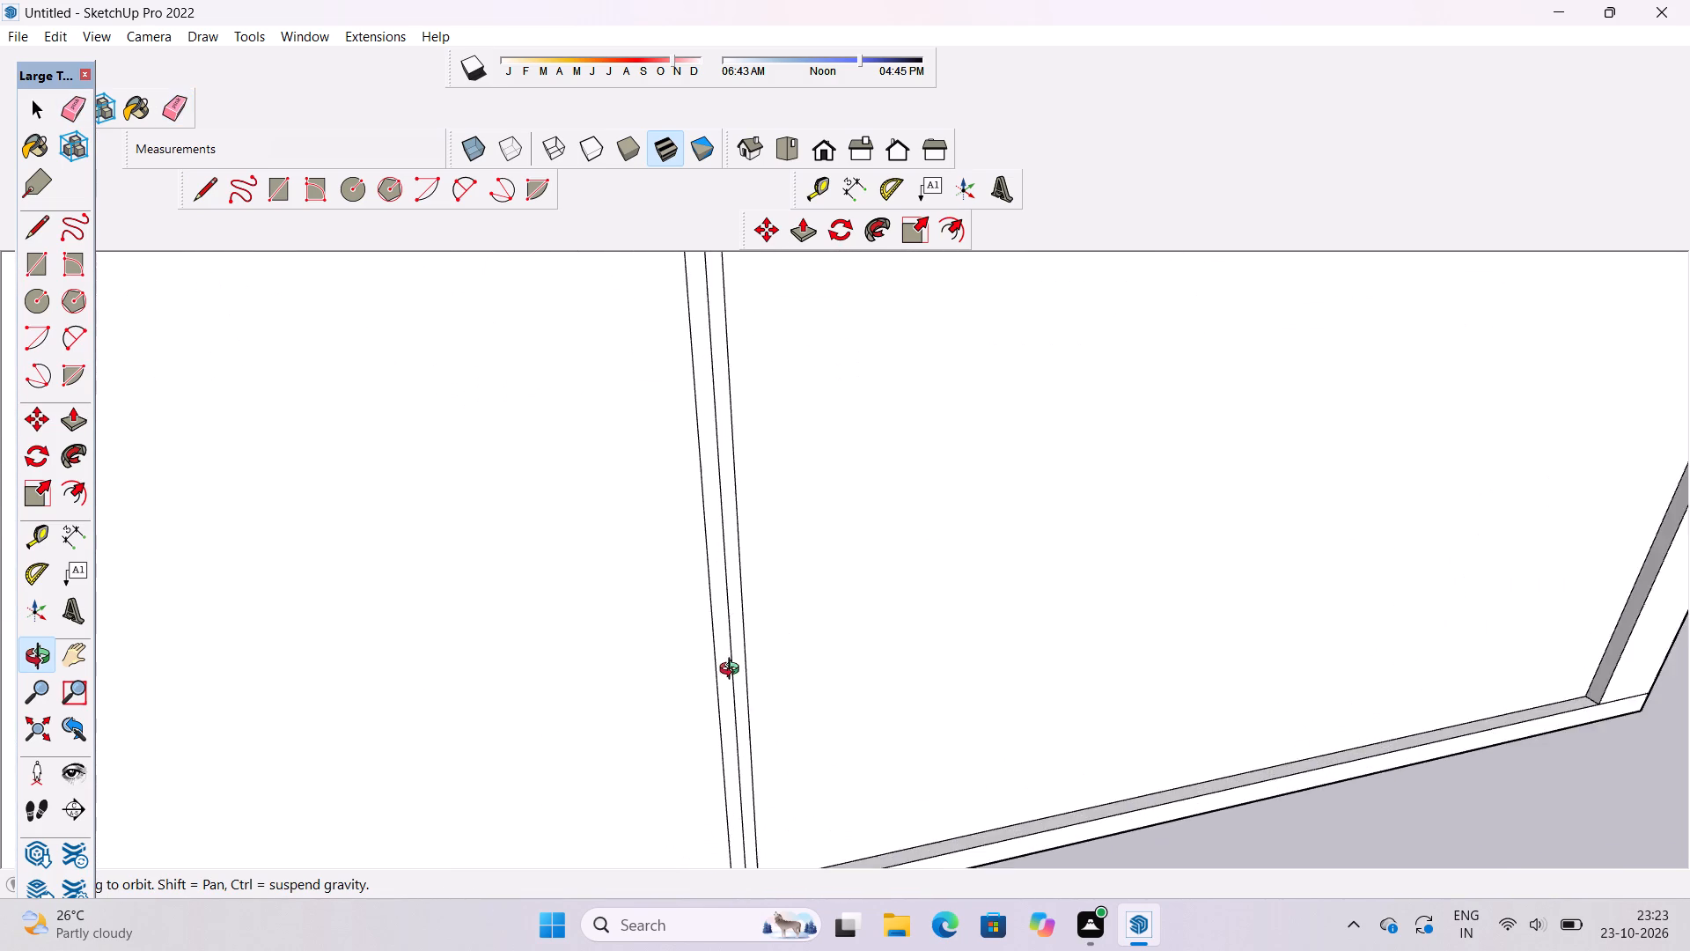
left_click_drag(742, 655, 746, 694, "shift")
left_click_drag(749, 696, 725, 657)
key("e")
scroll(722, 645, "up", 3)
left_click_drag(690, 575, 681, 599)
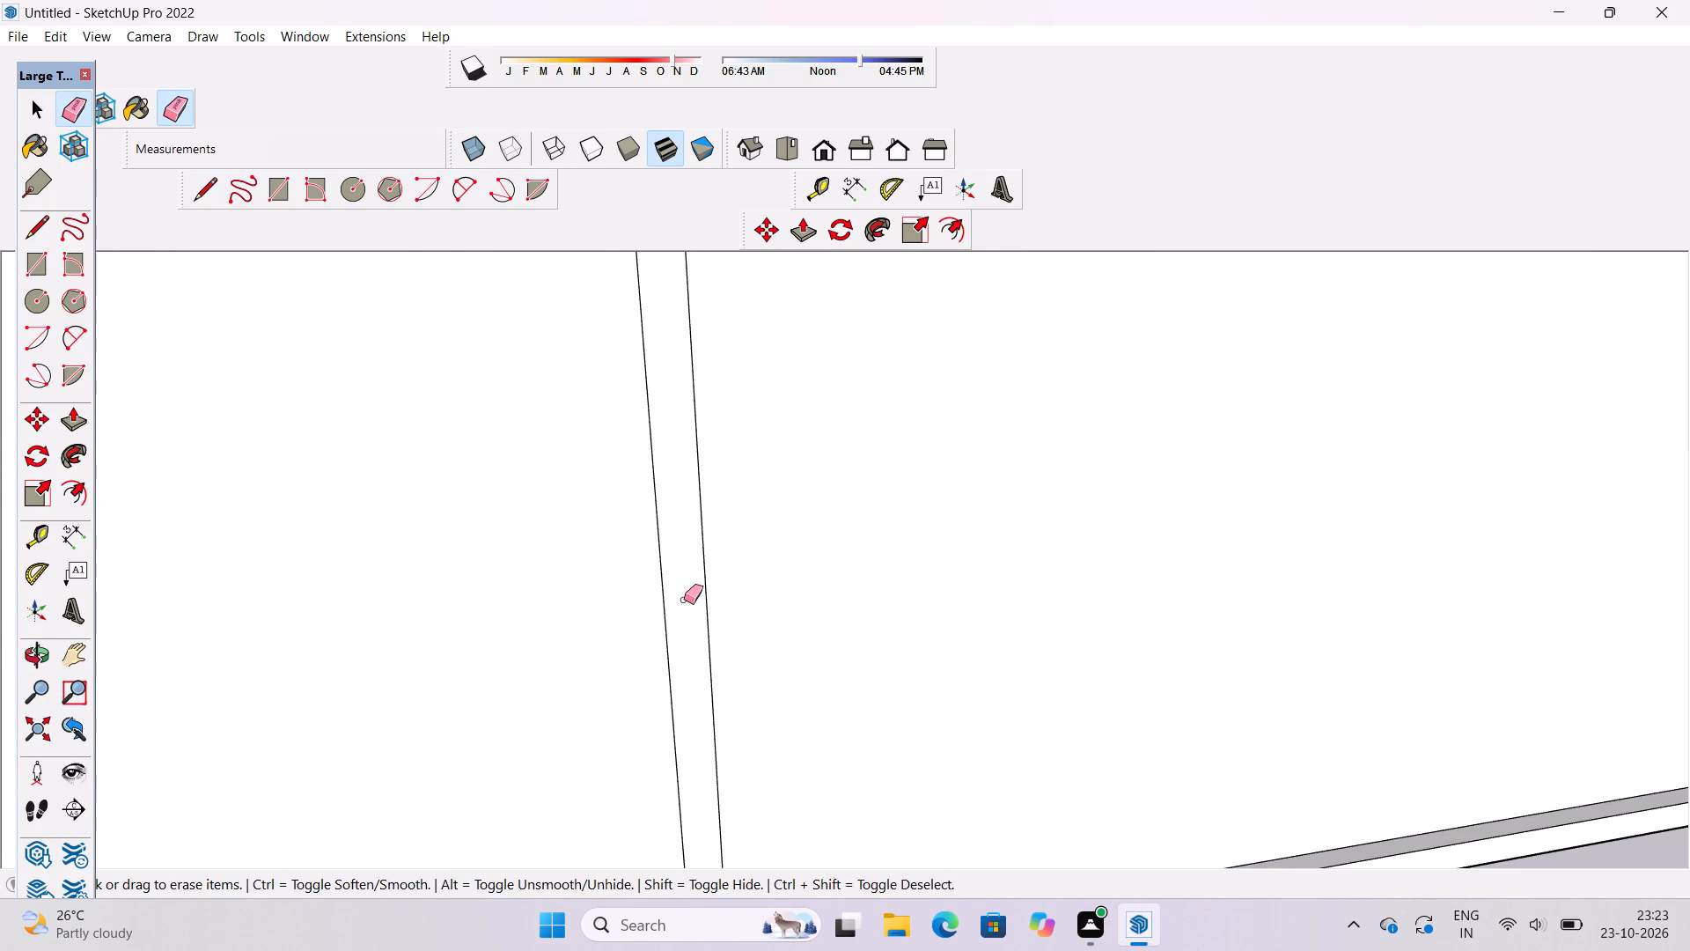
Offset the outline of the gate leaf beside the end block inward by 1.5'.
scroll(686, 614, "down", 15)
key("o")
scroll(694, 616, "down", 4)
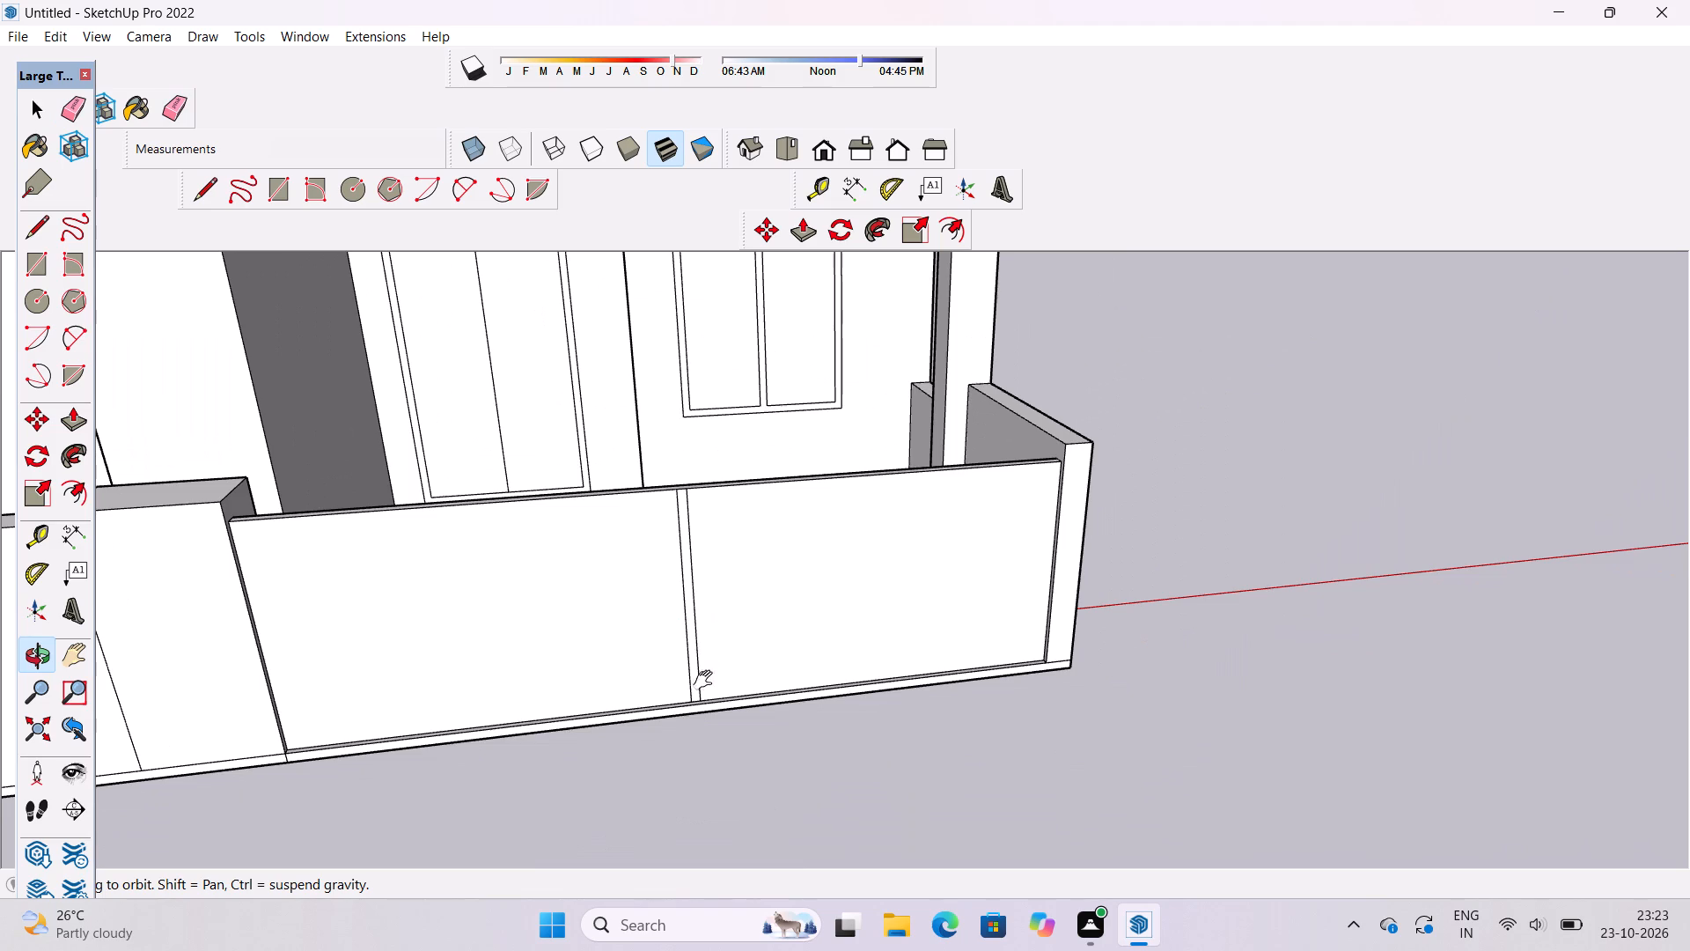
left_click_drag(707, 681, 707, 617, "shift")
left_click_drag(709, 617, 713, 645, "shift")
left_click_drag(709, 656, 677, 616)
left_click_drag(672, 610, 709, 633, "shift")
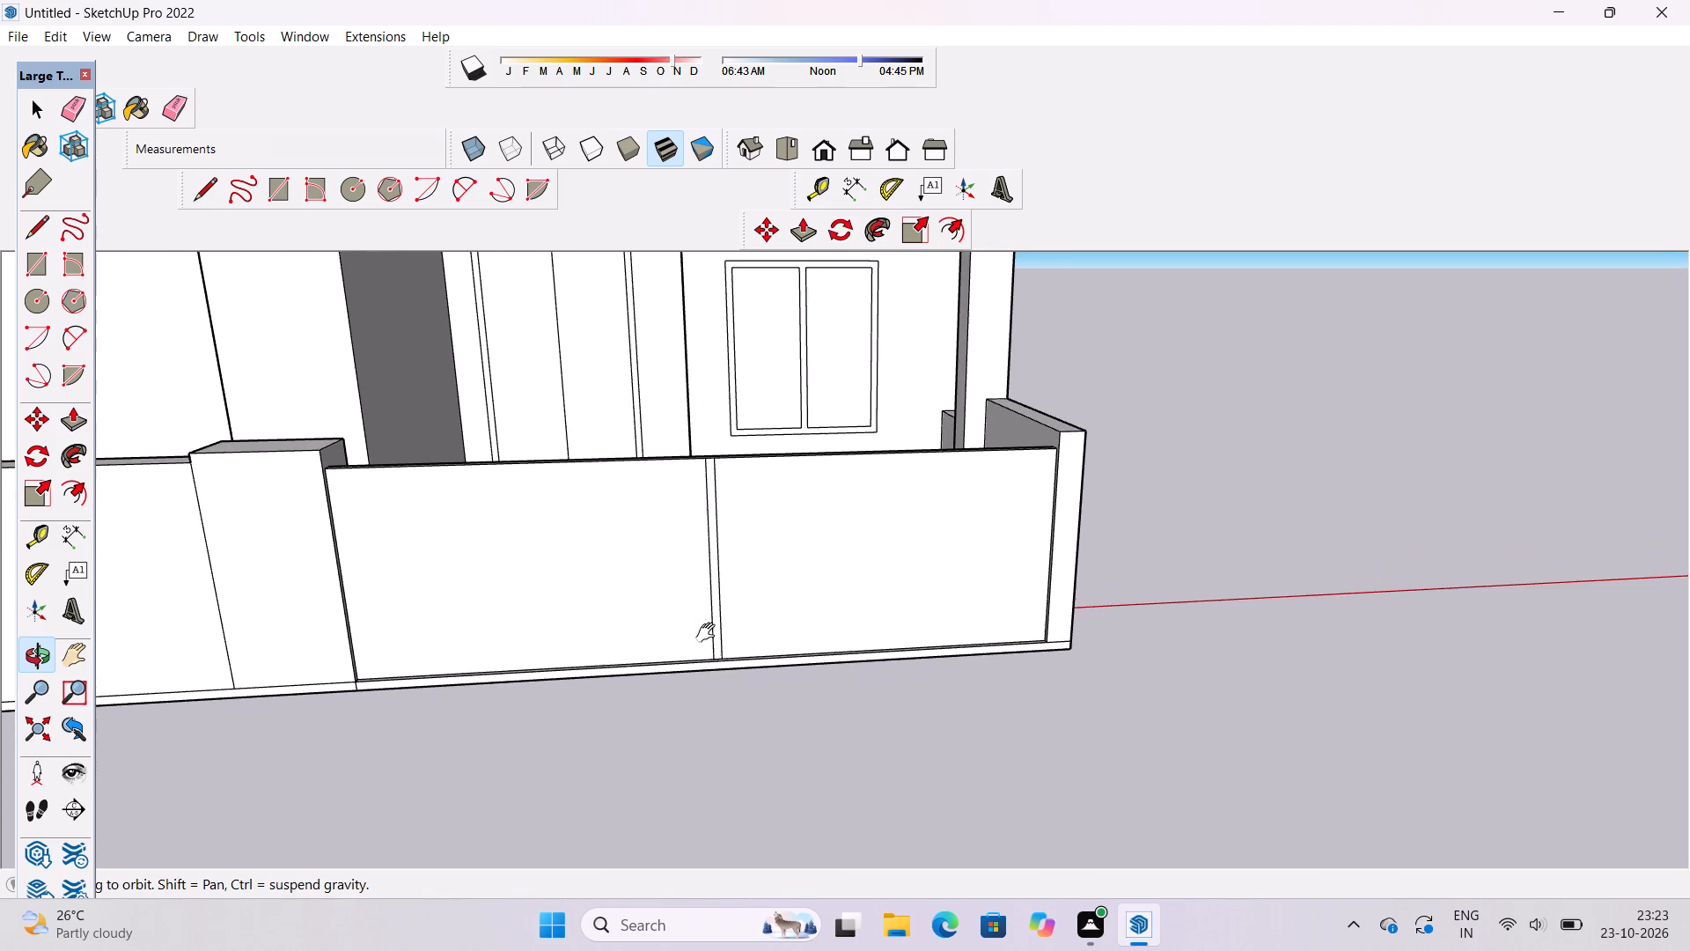
left_click_drag(709, 633, 708, 632, "shift")
left_click_drag(709, 633, 697, 608)
scroll(694, 602, "down", 1)
left_click_drag(694, 602, 692, 615, "shift")
left_click_drag(689, 619, 683, 608)
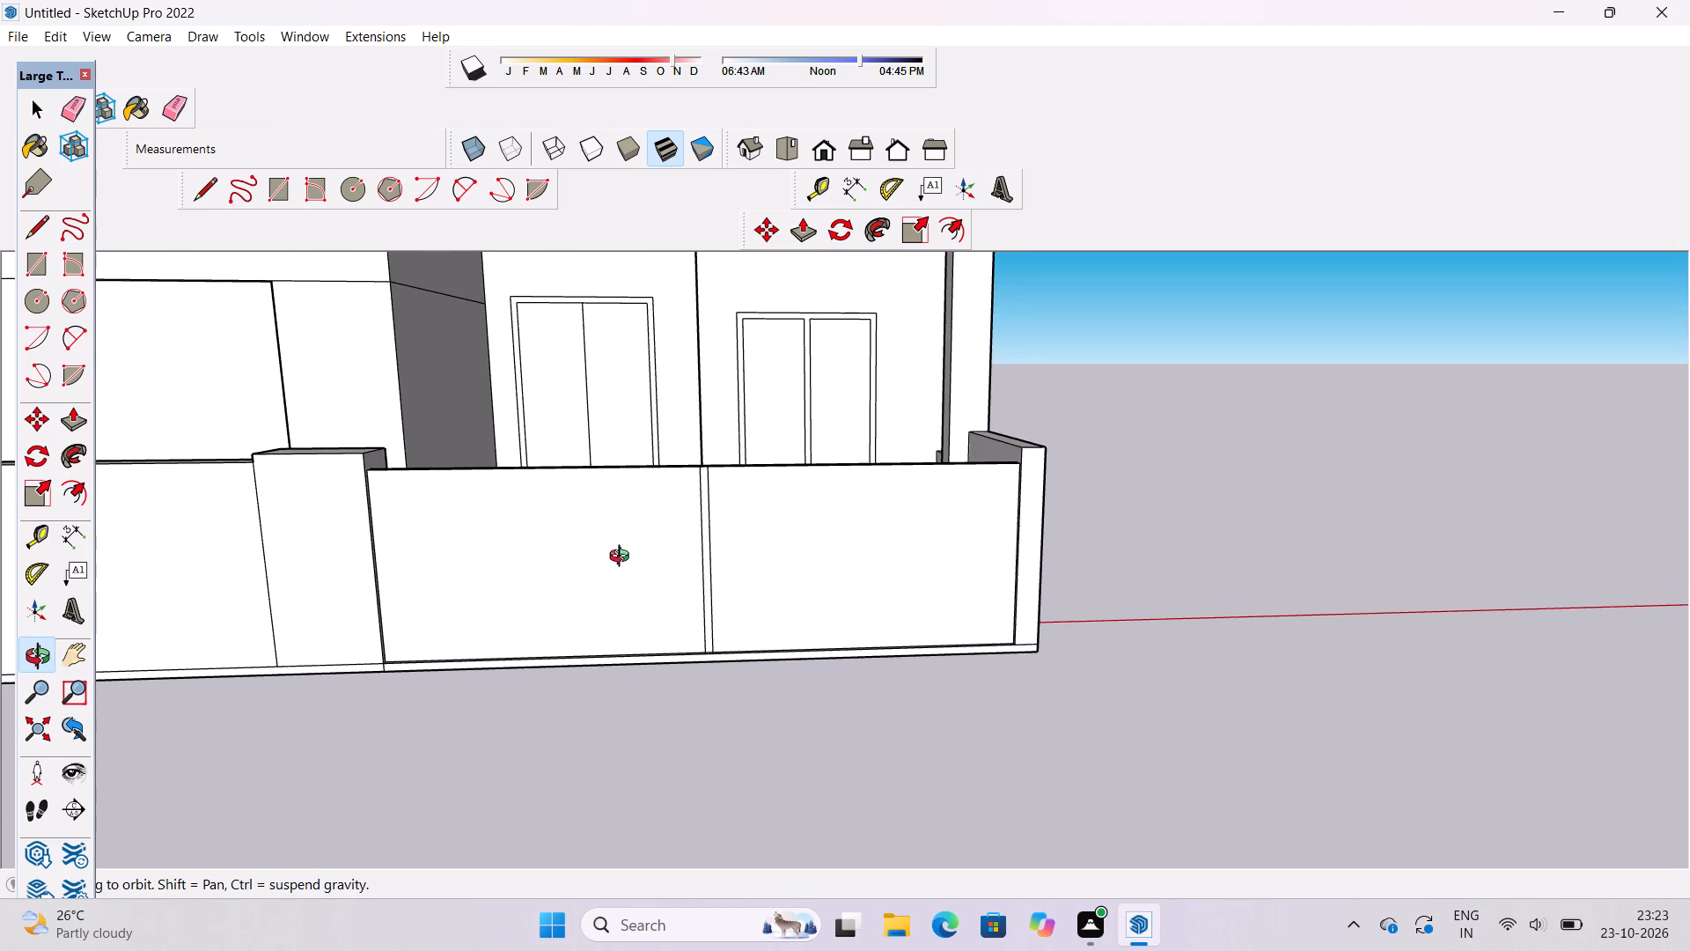
scroll(623, 558, "up", 1)
left_click_drag(623, 557, 645, 573, "shift")
left_click_drag(645, 574, 647, 562)
left_click(648, 563)
type("of")
left_click(580, 487)
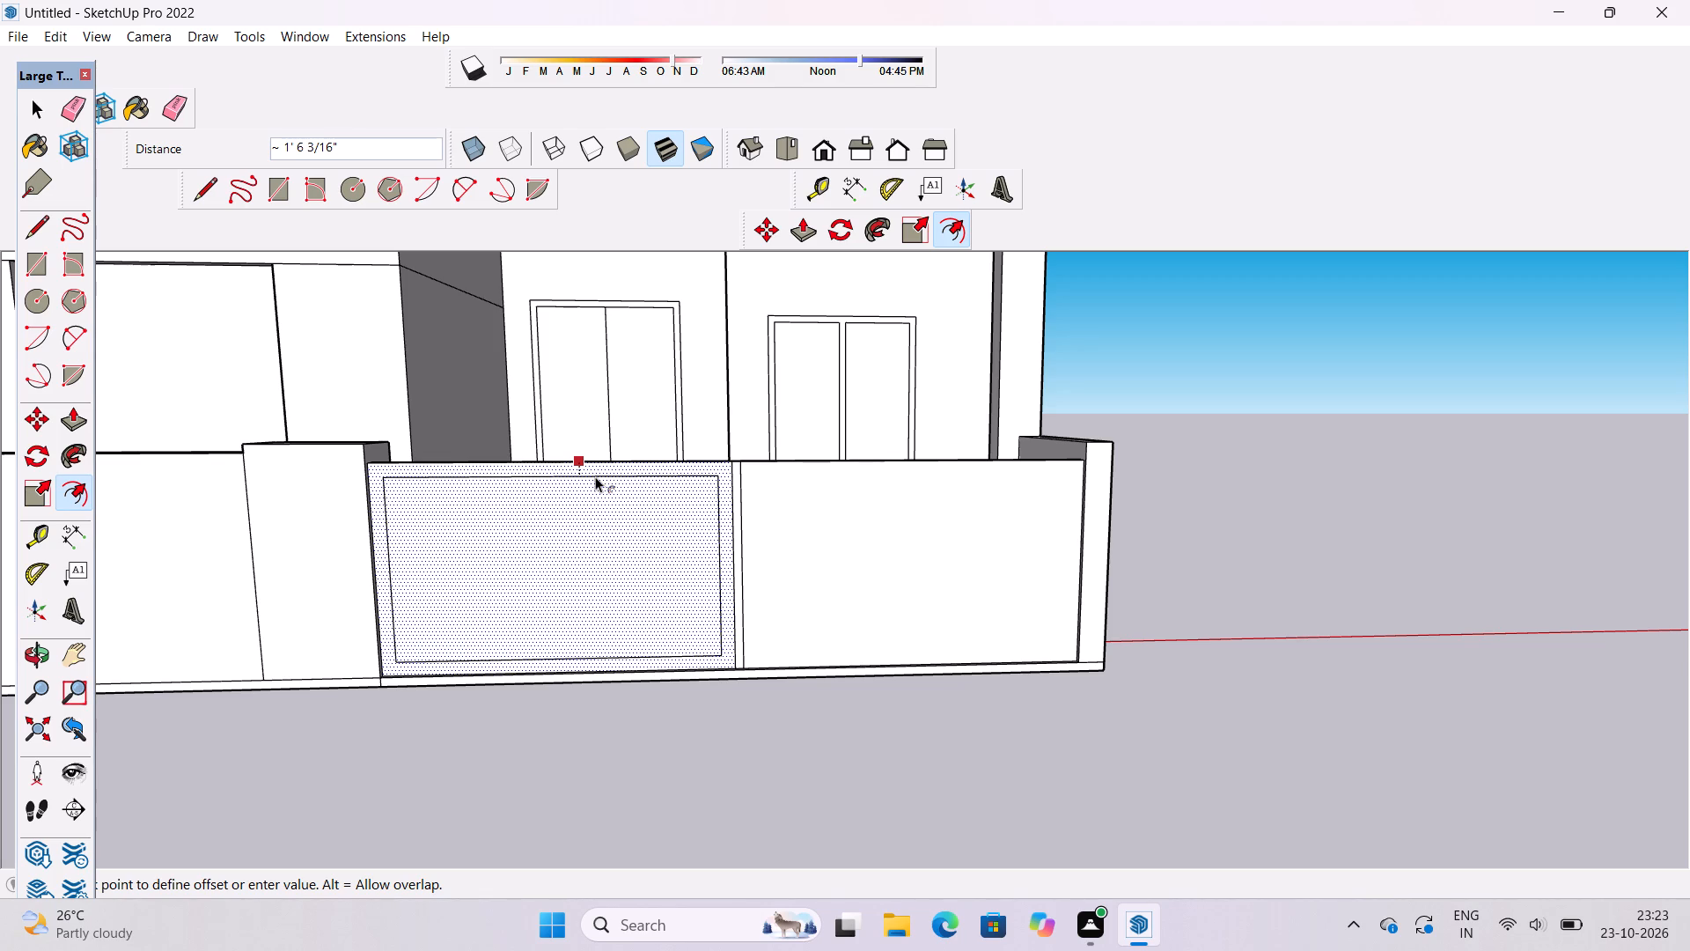
type("1.5'")
key("Return")
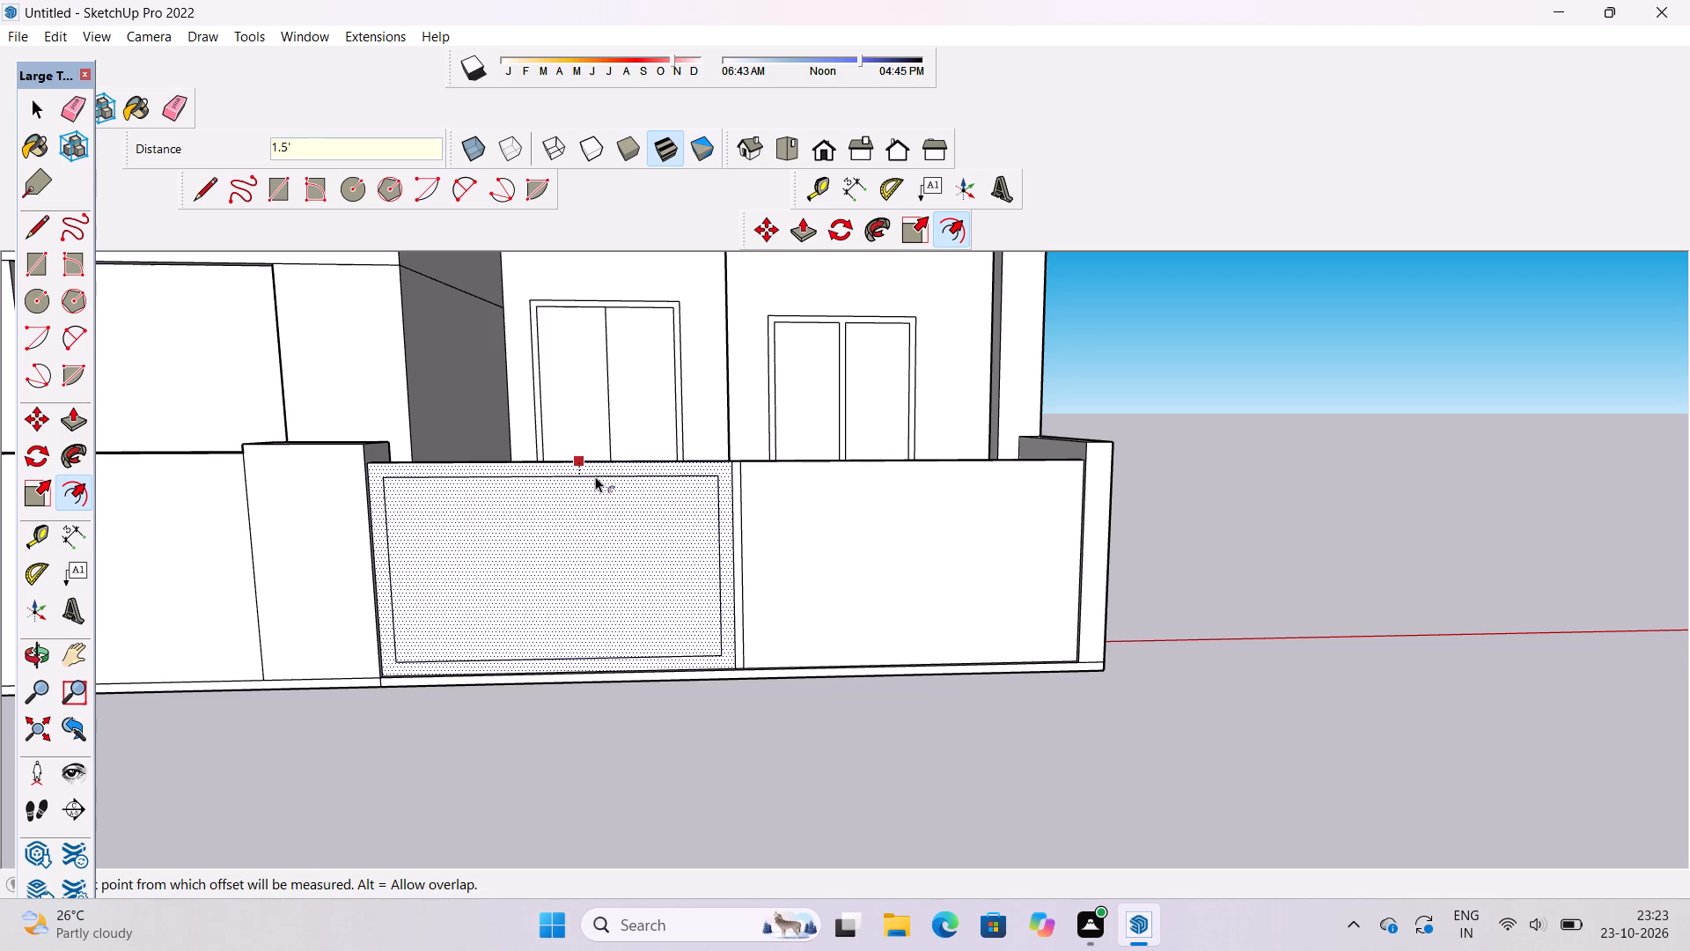
Offset the outline of the leaf beside the low side wall inward, aligning it with the first leaf's inset border.
scroll(585, 475, "down", 4)
scroll(743, 484, "up", 5)
left_click(746, 481)
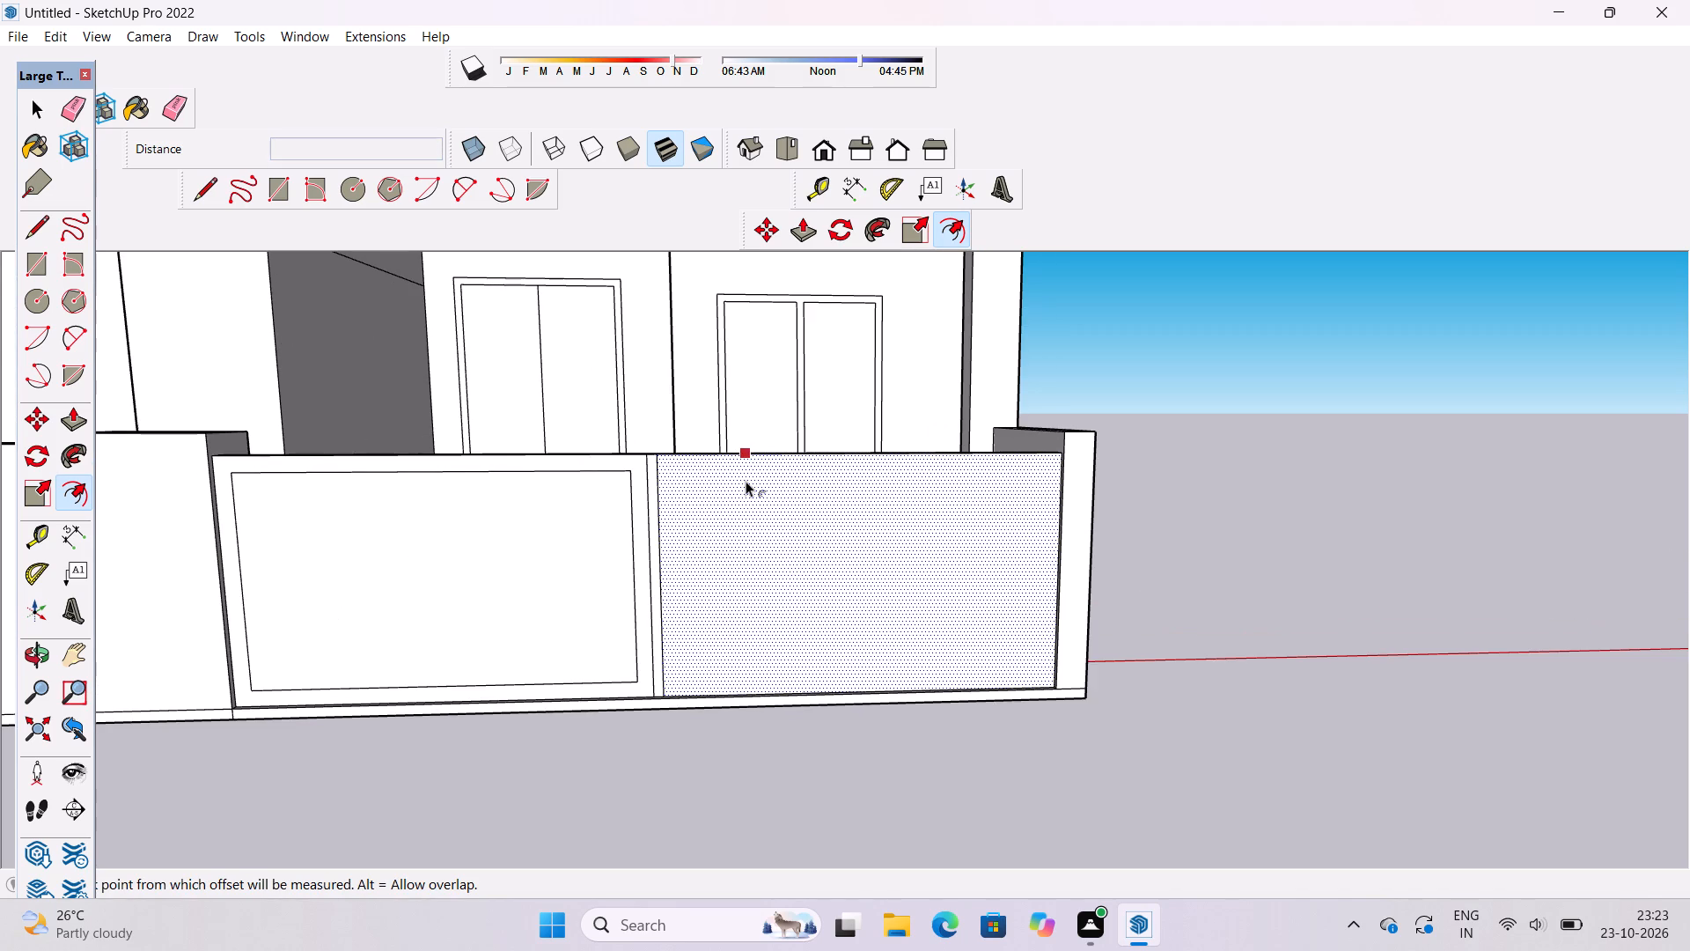
left_click(626, 473)
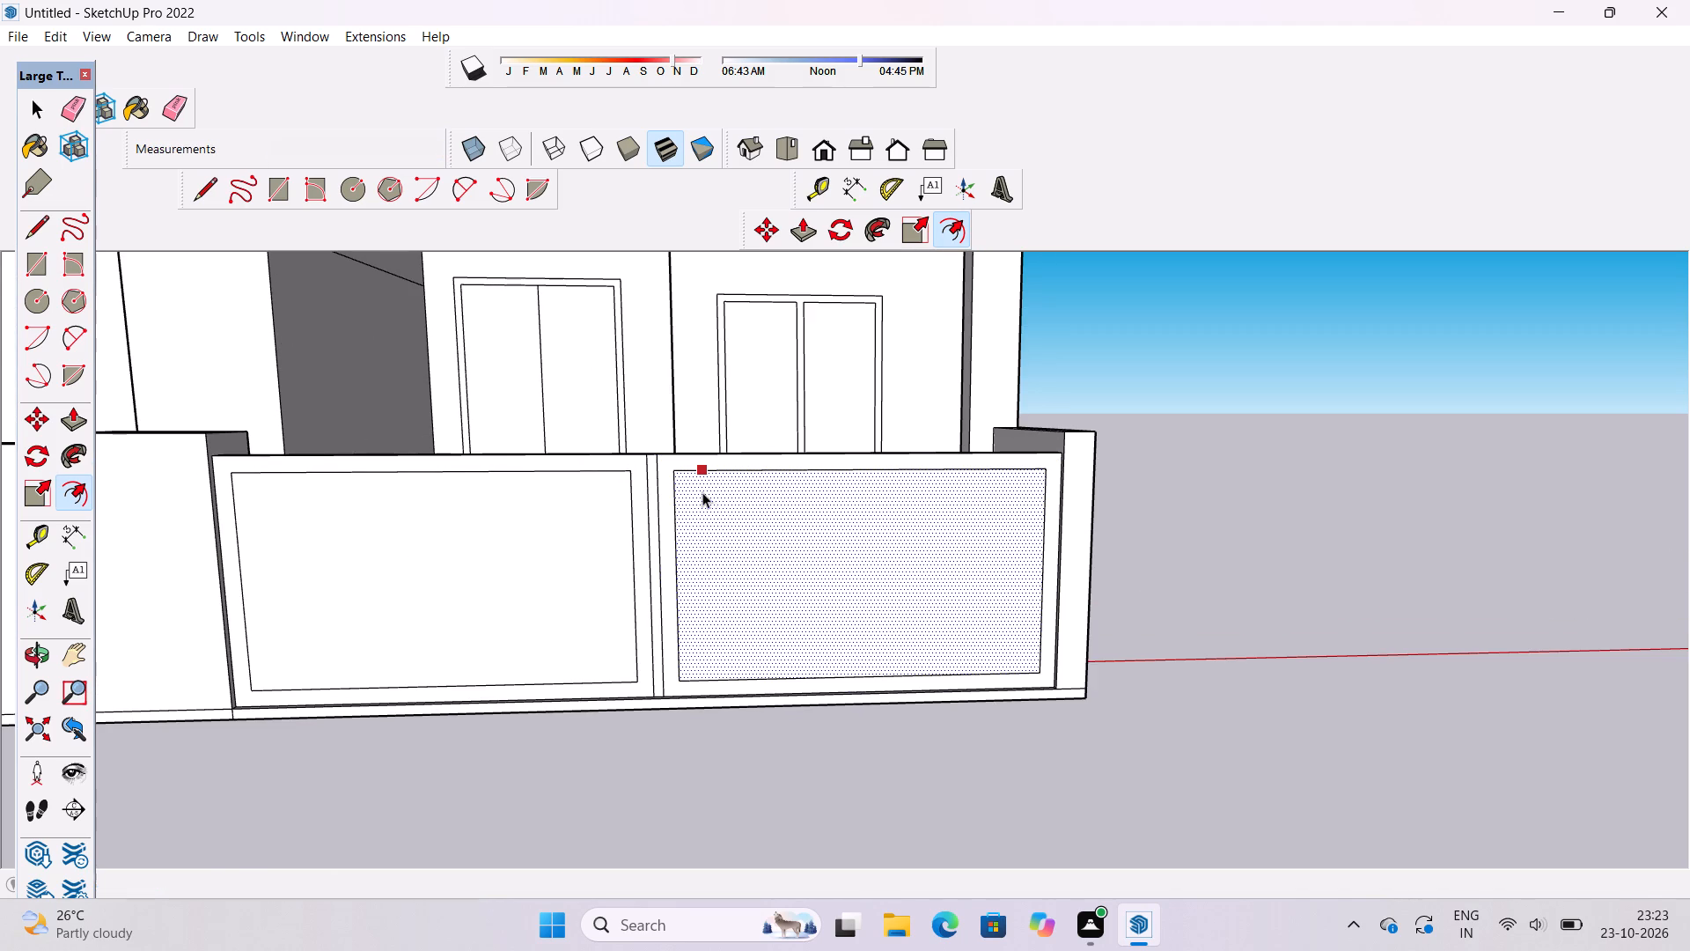
key("space")
left_click(1270, 518)
Examine the two bordered gate leaves from the porch corner and from the front.
key("o")
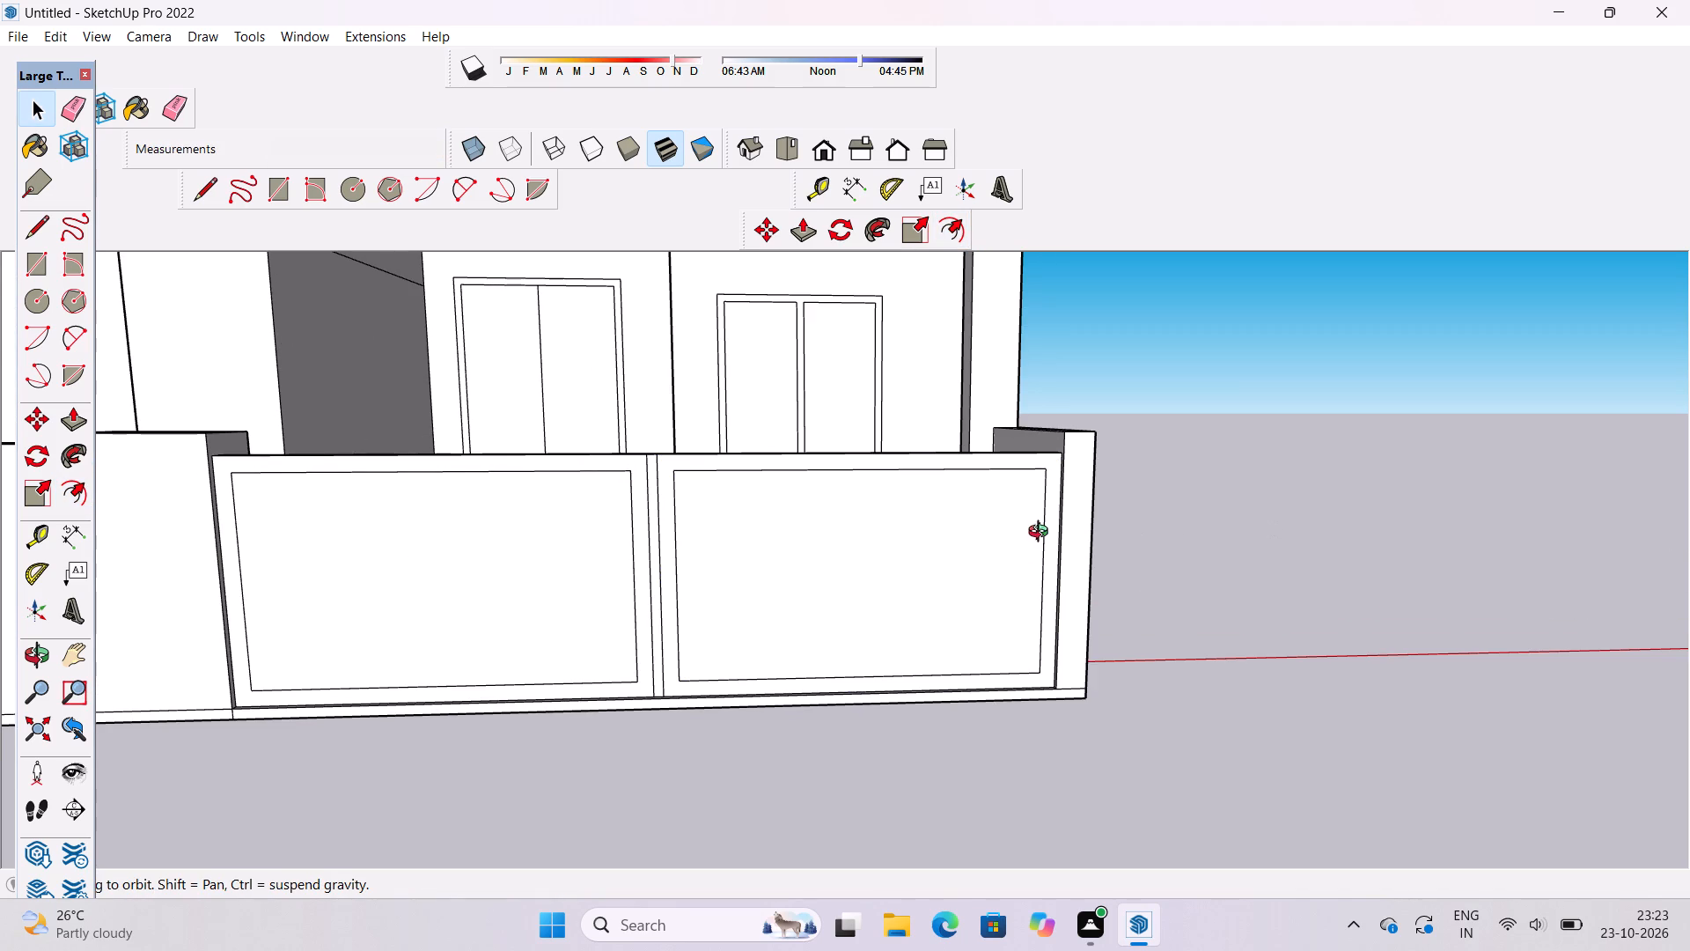
left_click_drag(1095, 530, 885, 667)
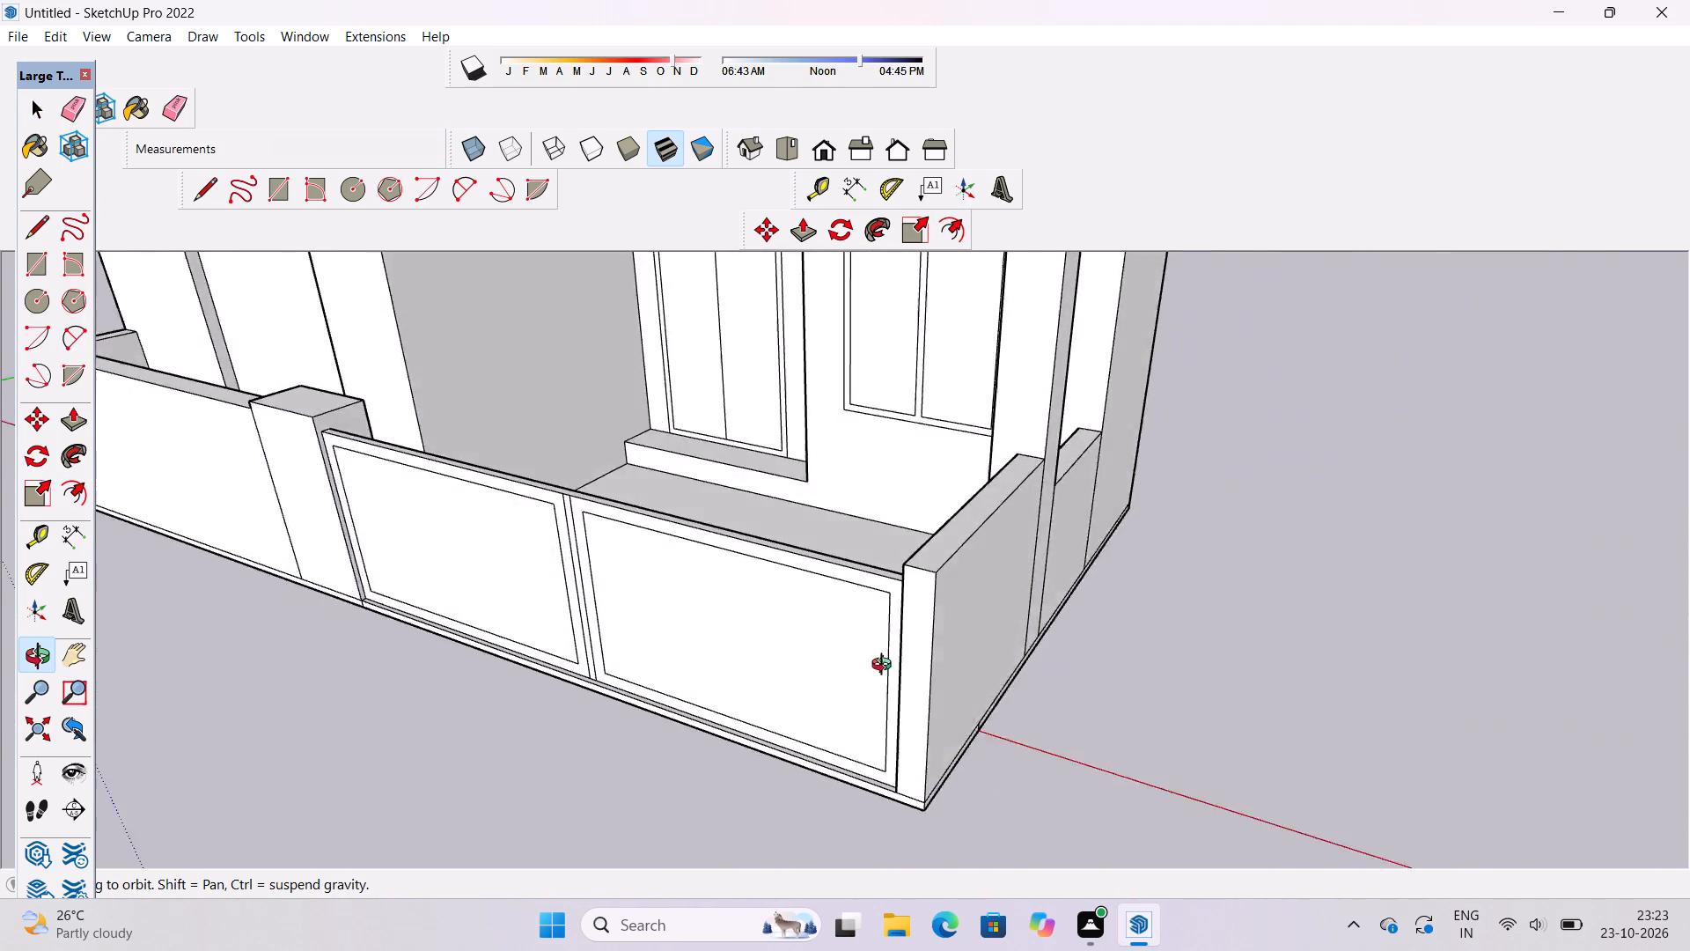
left_click_drag(885, 667, 1013, 631)
scroll(1013, 631, "down", 3)
left_click(750, 617, "shift")
left_click_drag(752, 627, 790, 592)
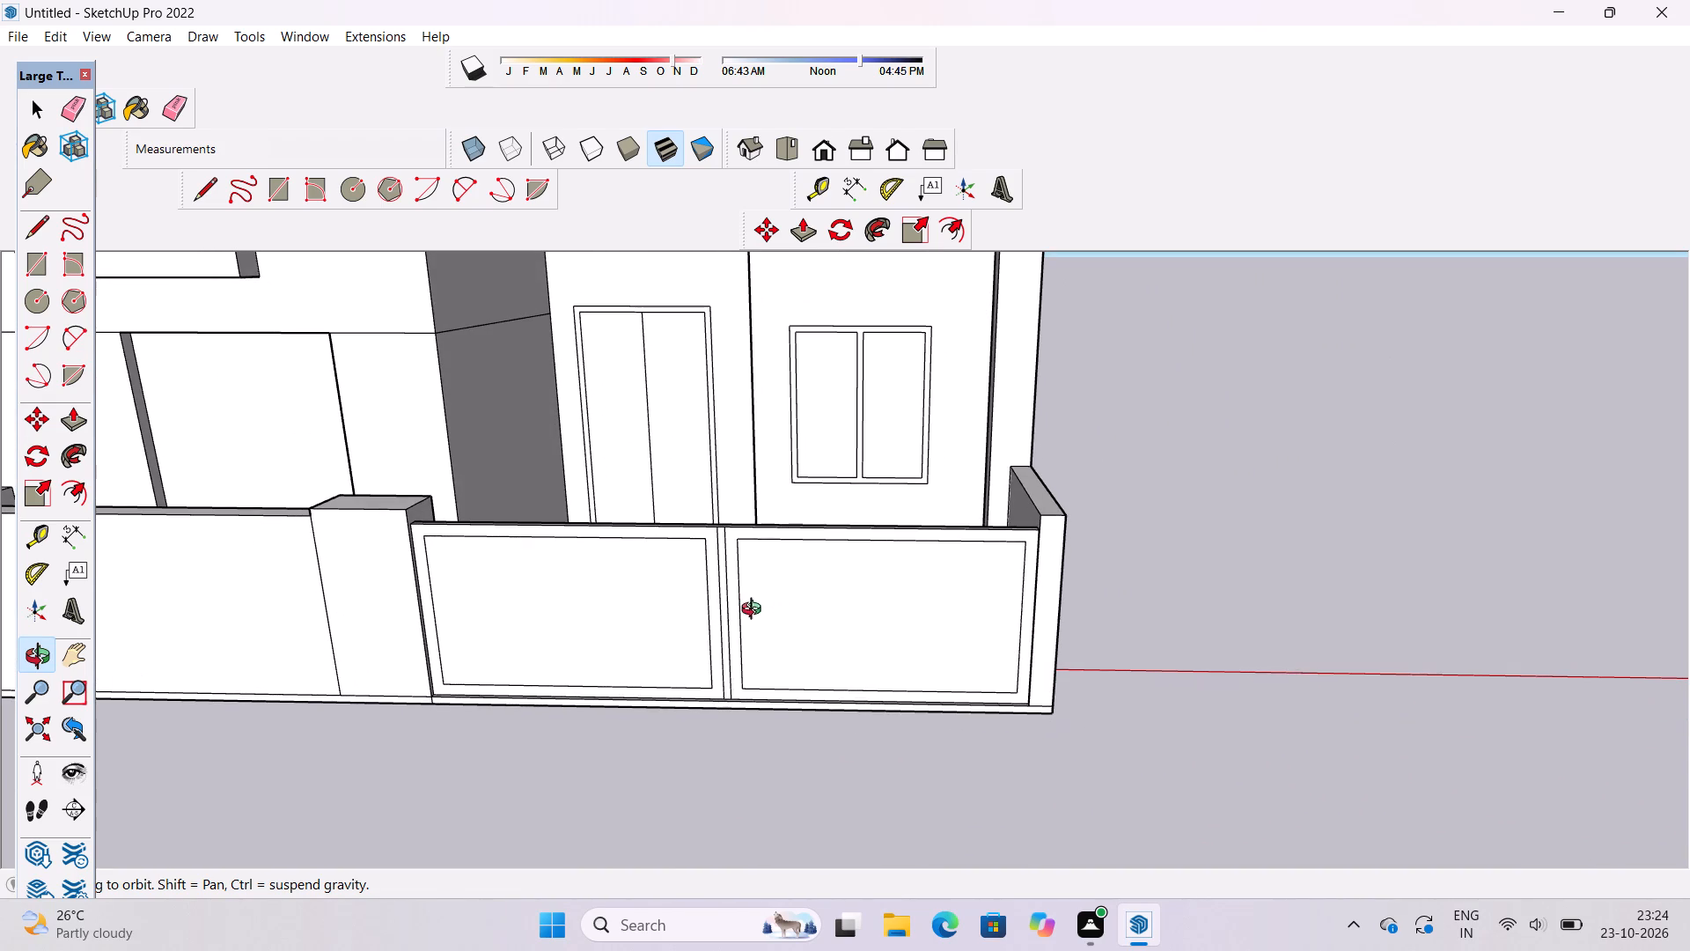
left_click_drag(614, 617, 655, 663, "shift")
left_click_drag(652, 663, 700, 630)
scroll(643, 668, "up", 1)
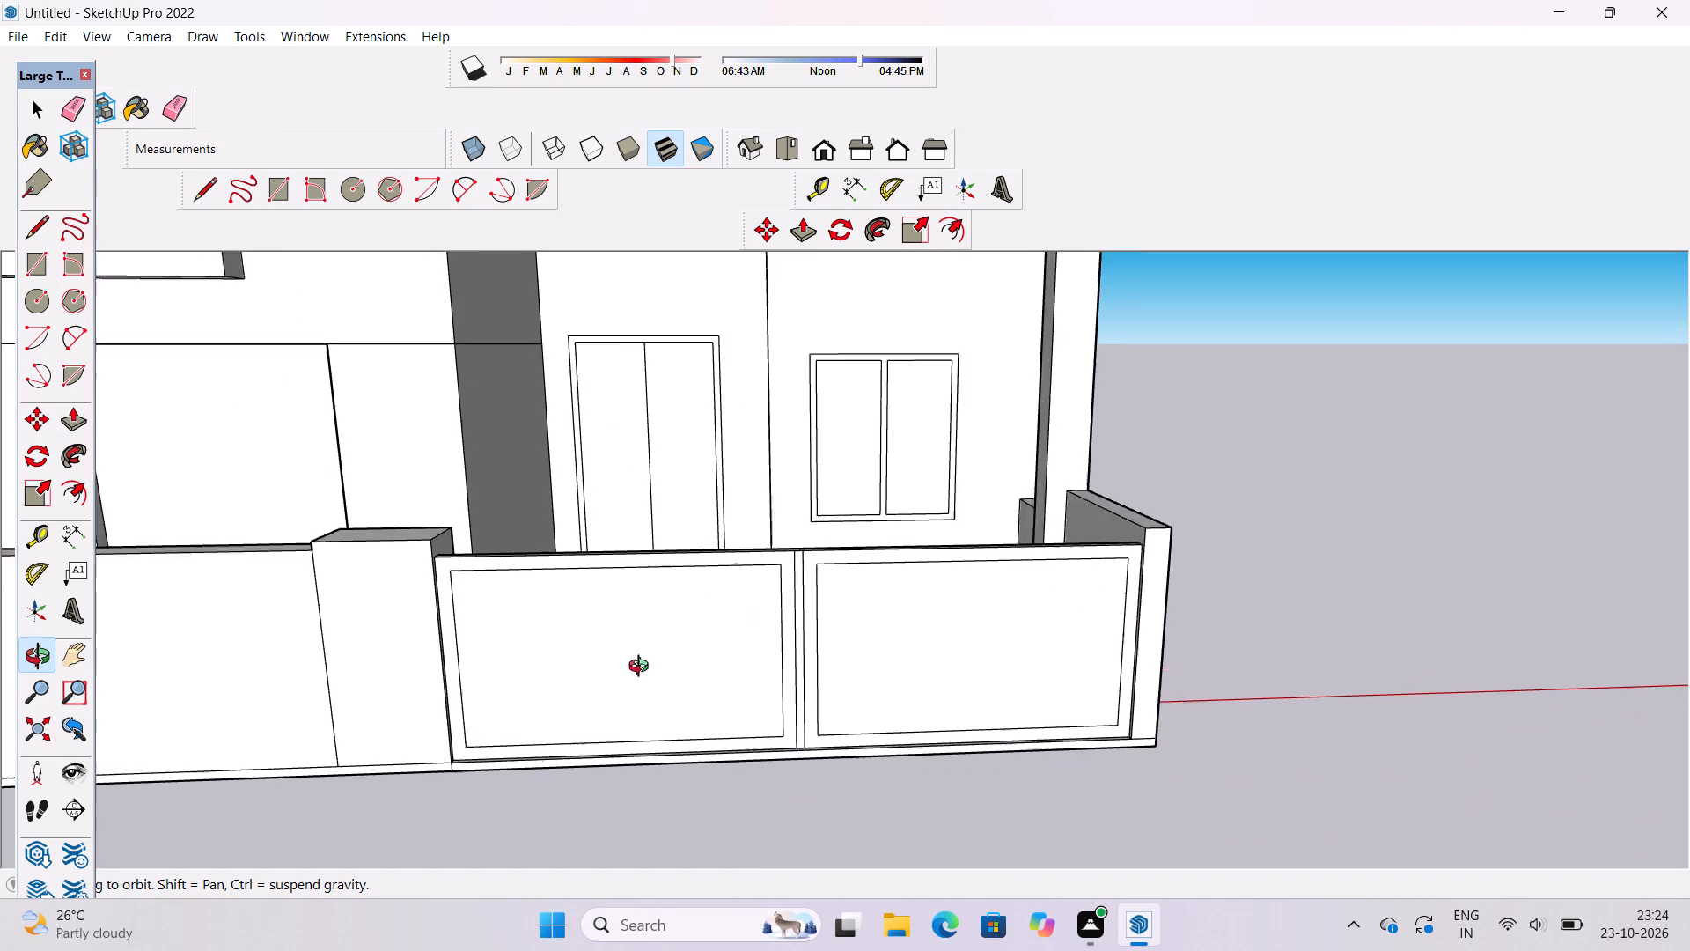
scroll(643, 668, "up", 2)
left_click_drag(643, 667, 664, 620, "shift")
left_click_drag(664, 620, 643, 623, "shift")
left_click(634, 626)
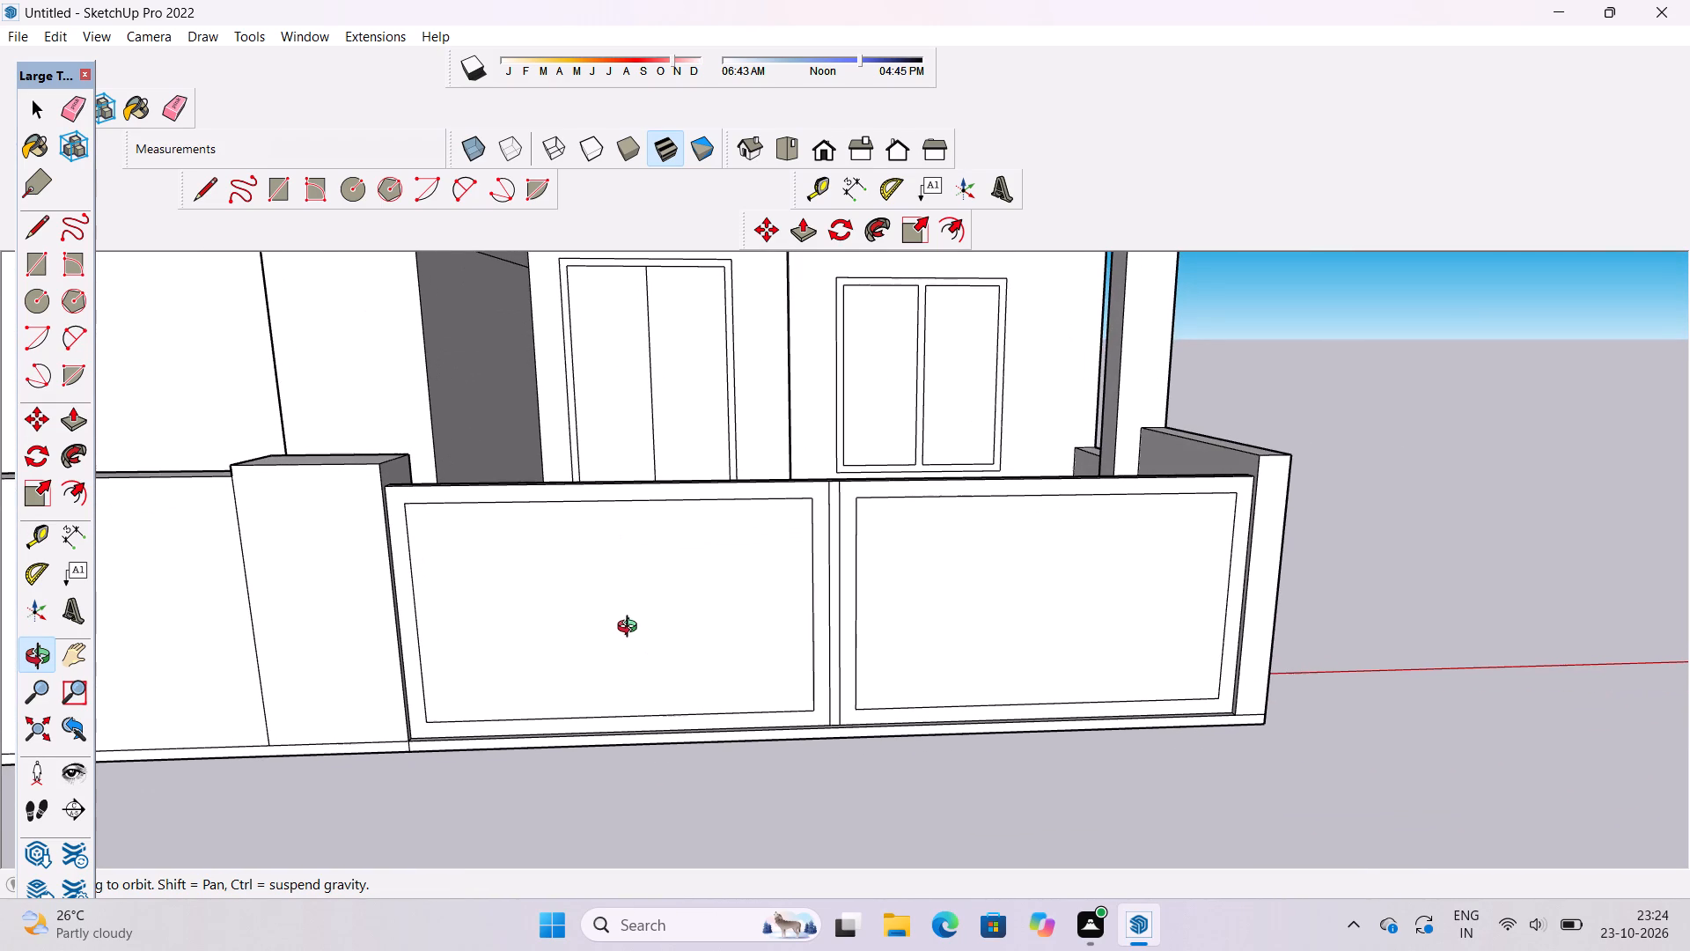
Draw a 20' vertical line through the middle of the inset face on the leaf beside the end block.
scroll(631, 629, "down", 3)
scroll(631, 629, "up", 2)
key("l")
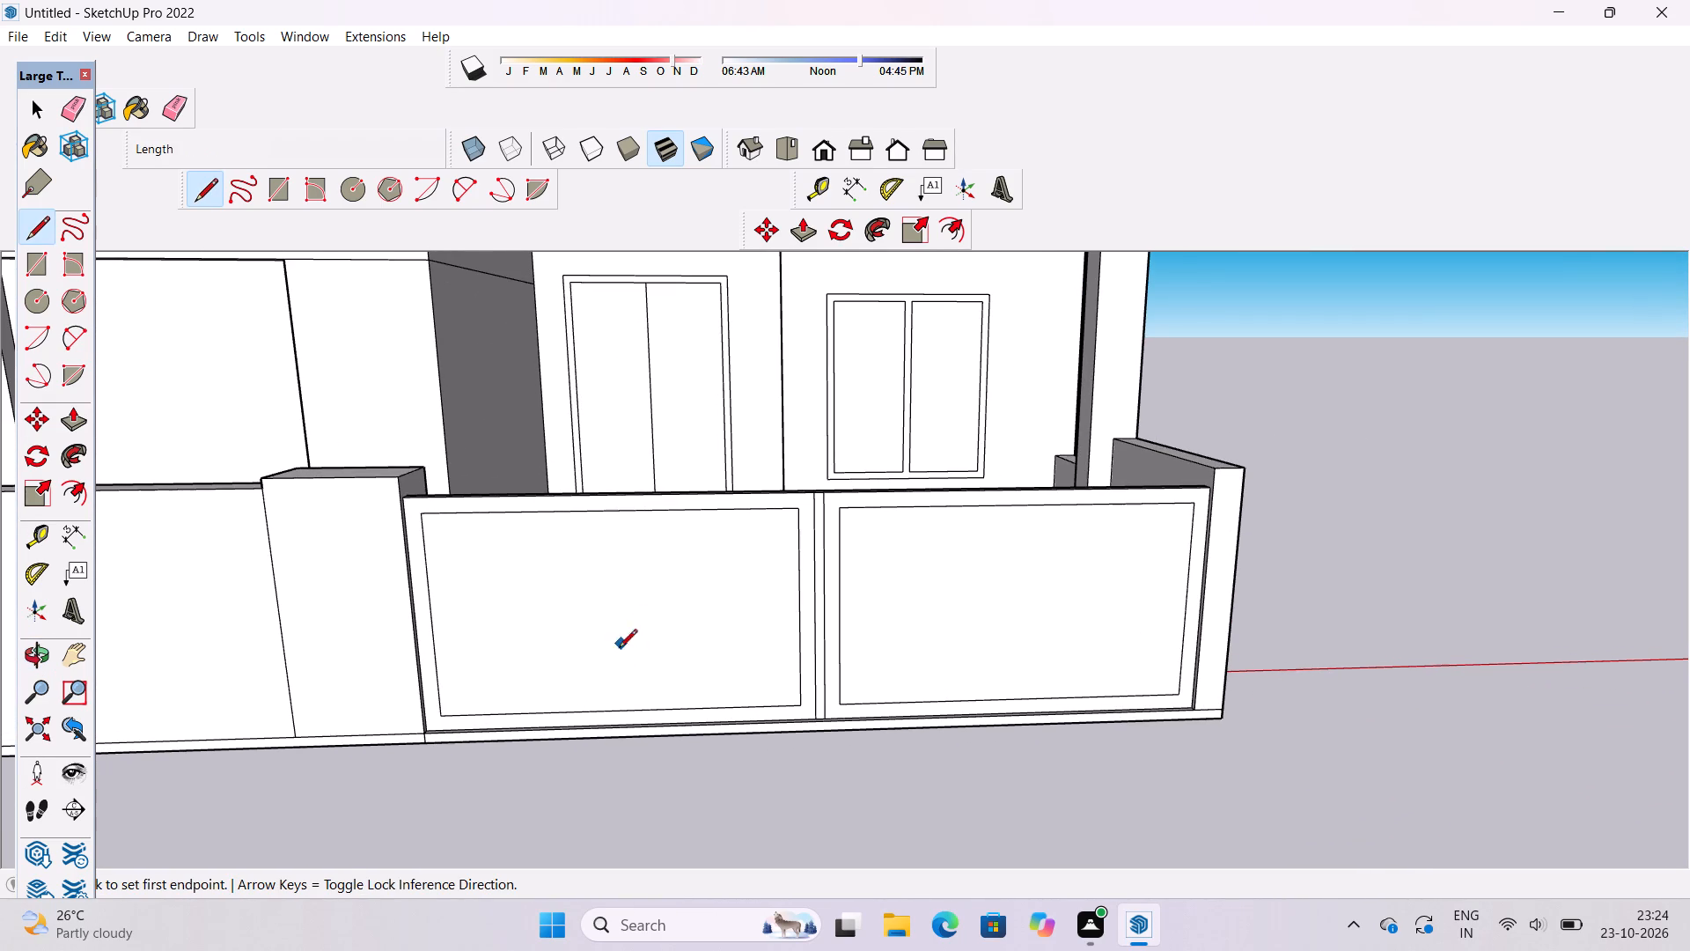
left_click(619, 711)
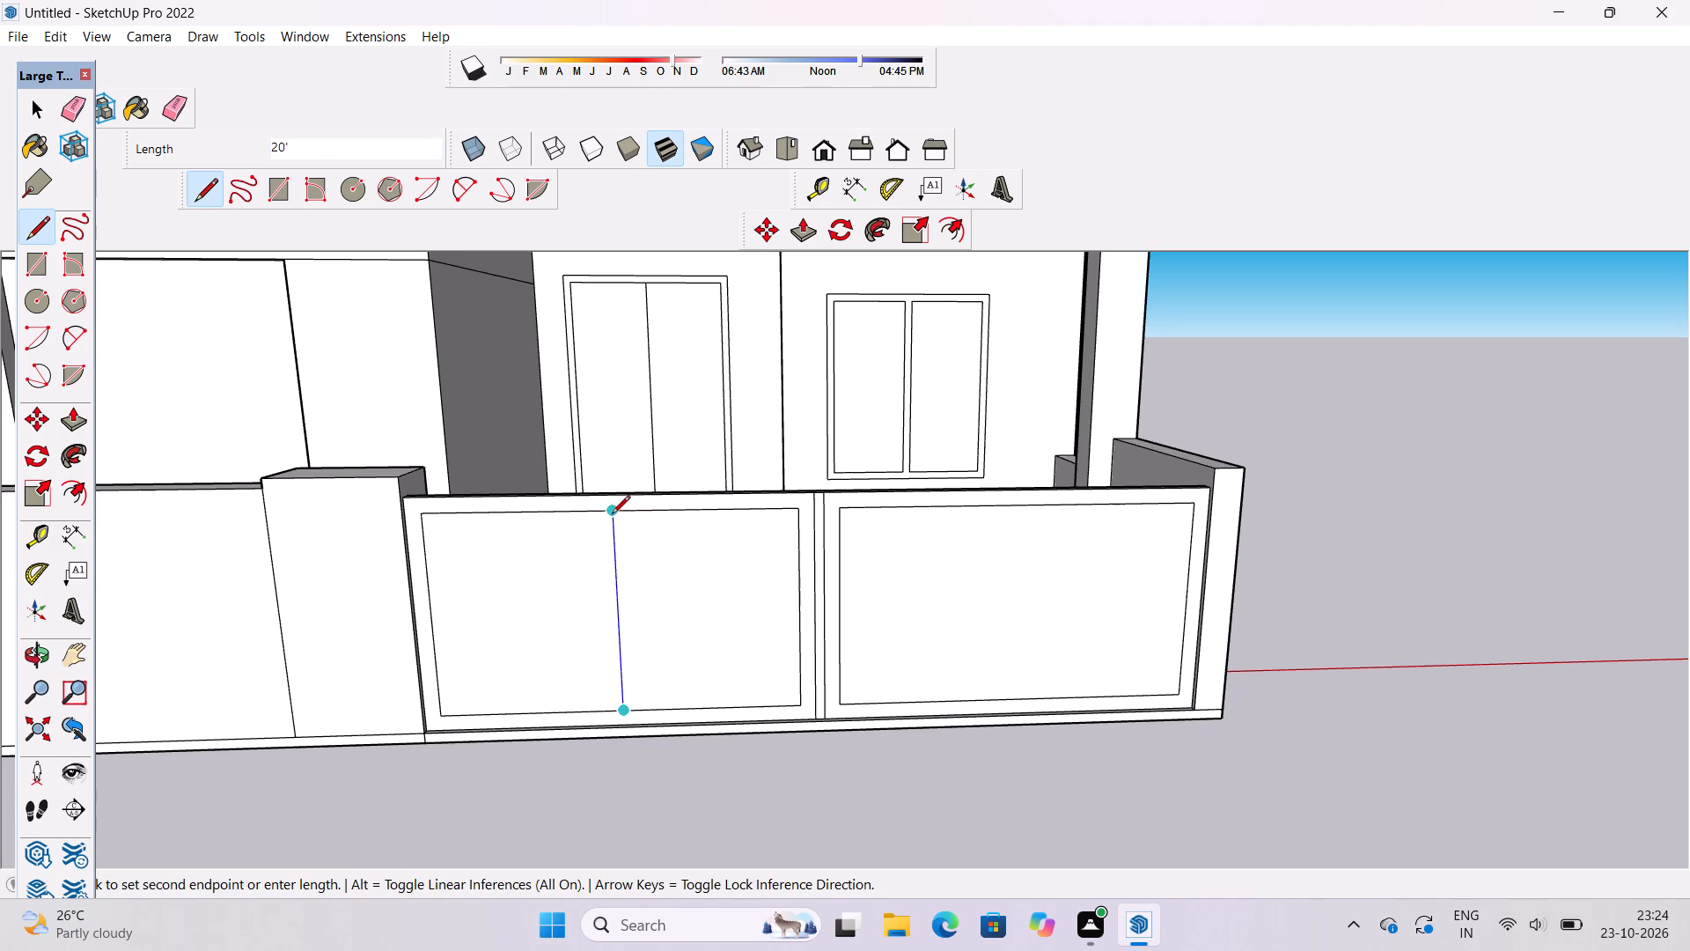
left_click(612, 515)
scroll(619, 520, "down", 6)
Draw a vertical line through the middle of the inset face on the leaf beside the low side wall.
scroll(841, 624, "up", 4)
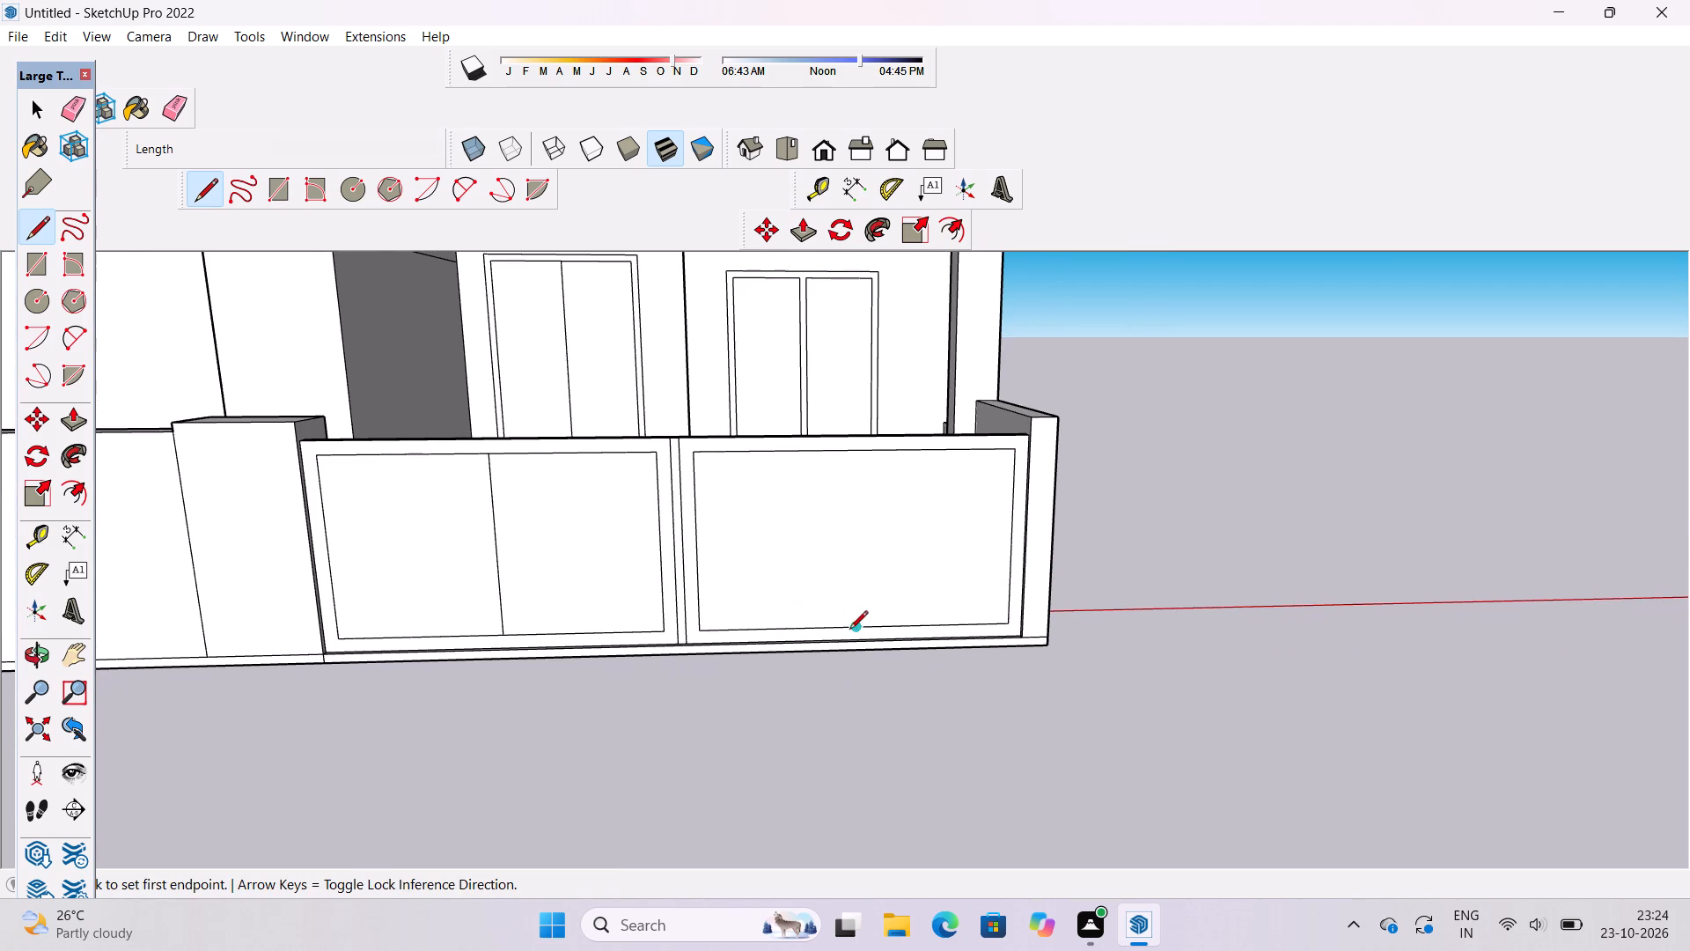
left_click(854, 630)
left_click(859, 453)
scroll(744, 509, "down", 3)
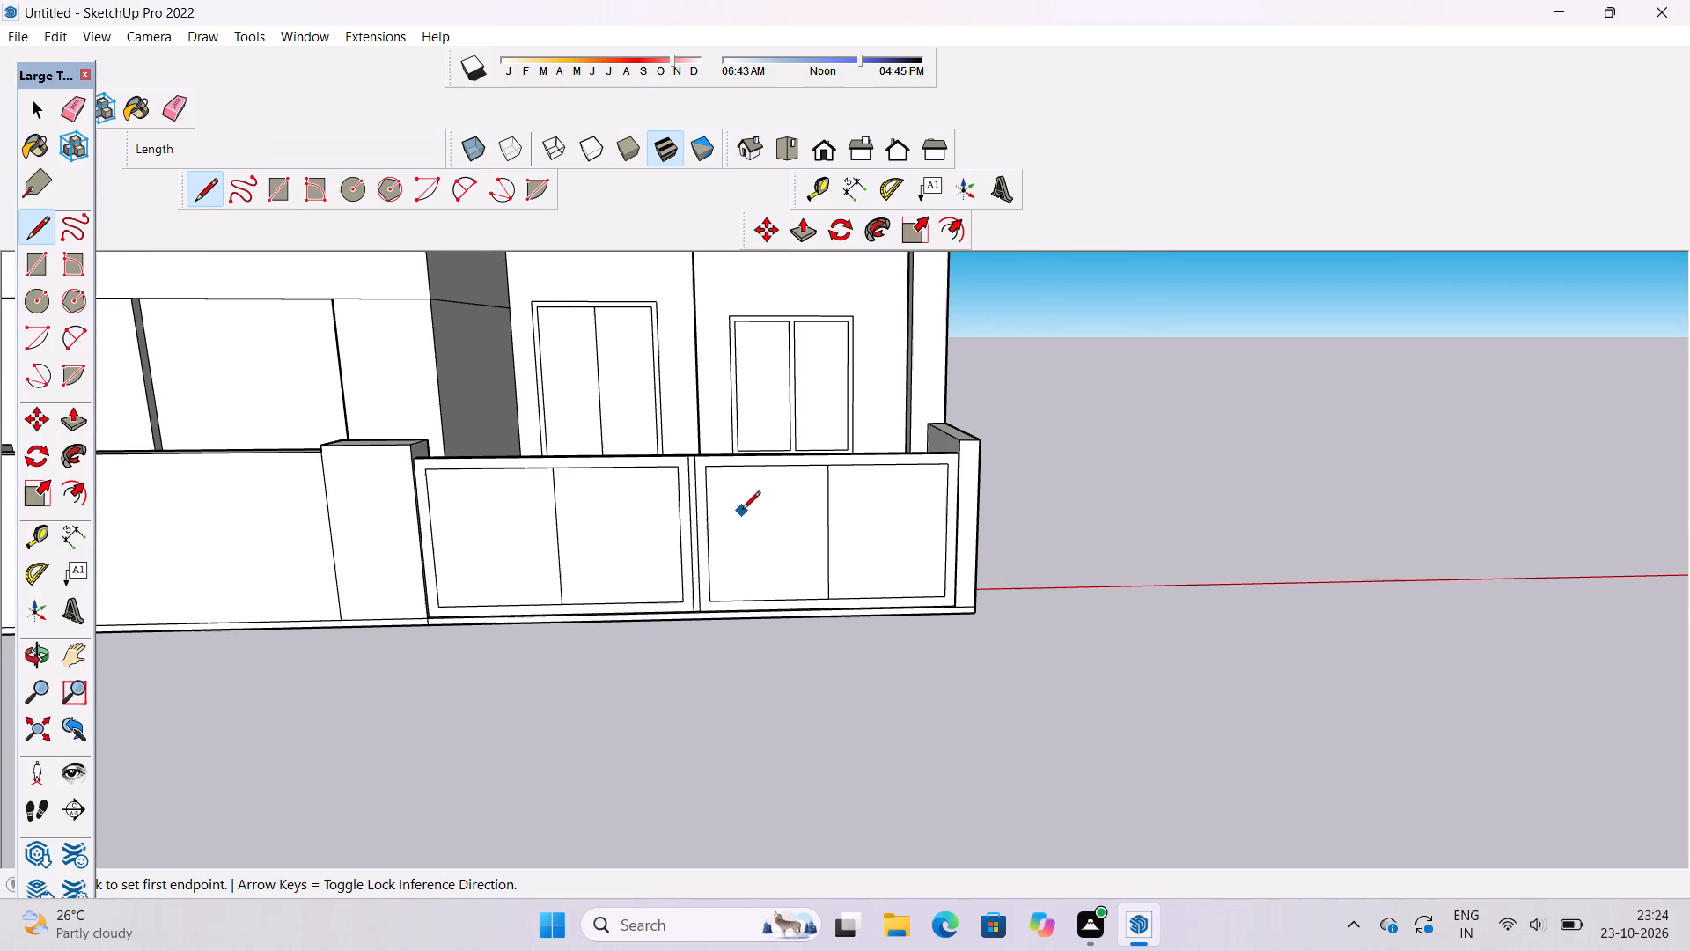
key("space")
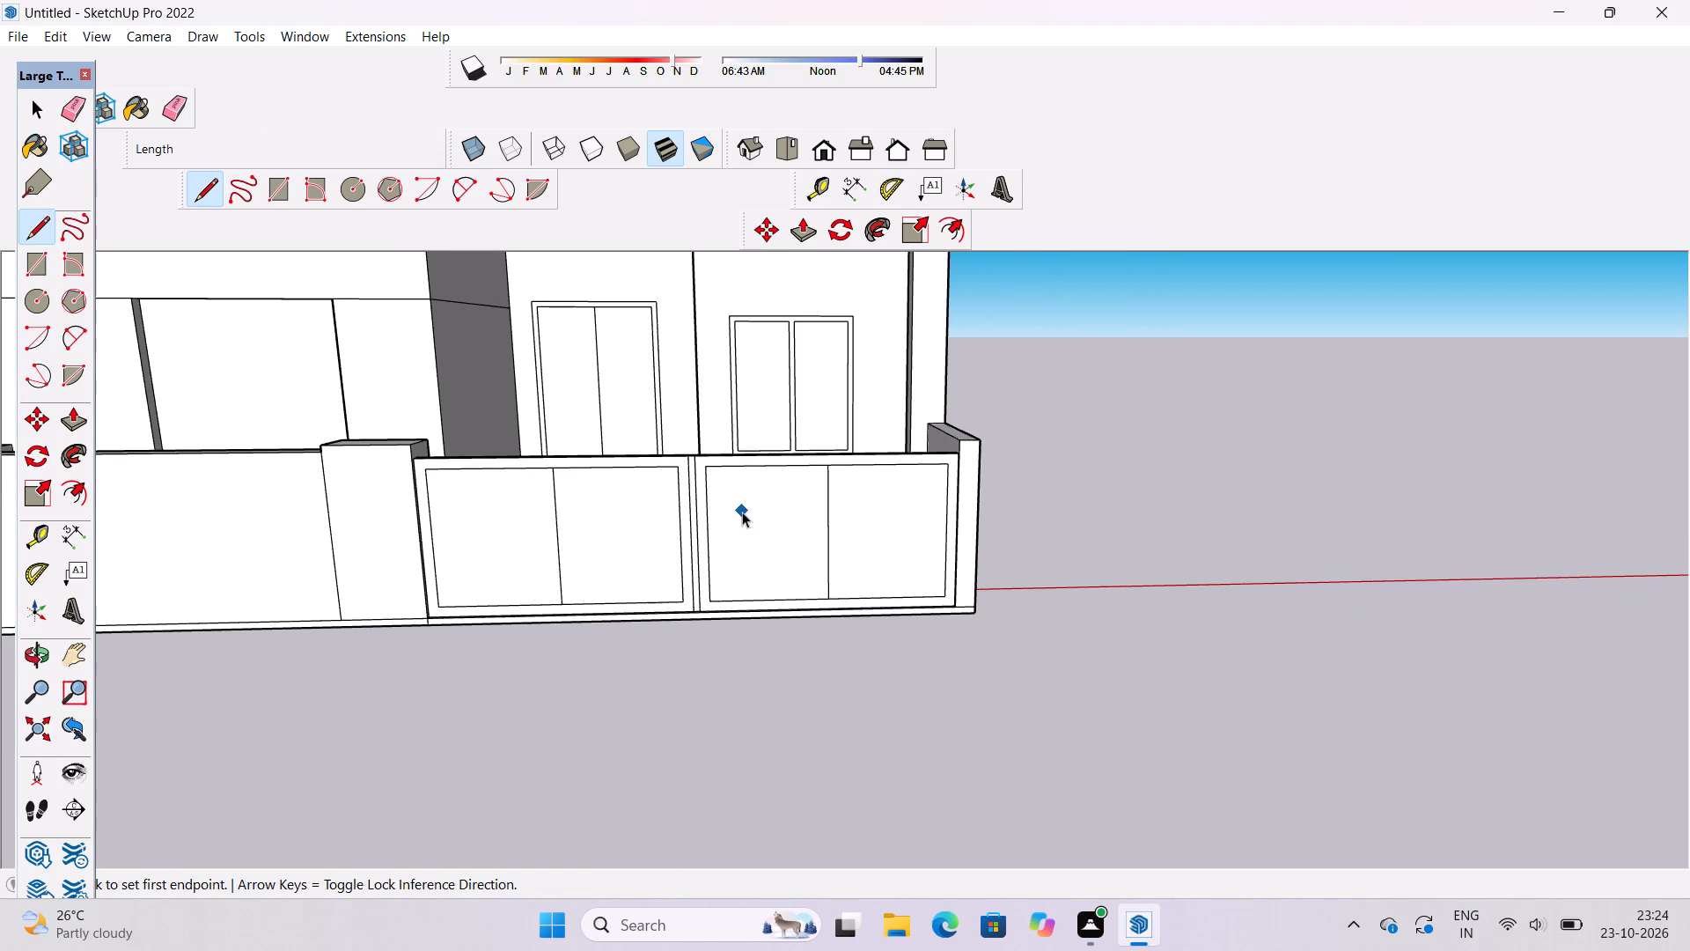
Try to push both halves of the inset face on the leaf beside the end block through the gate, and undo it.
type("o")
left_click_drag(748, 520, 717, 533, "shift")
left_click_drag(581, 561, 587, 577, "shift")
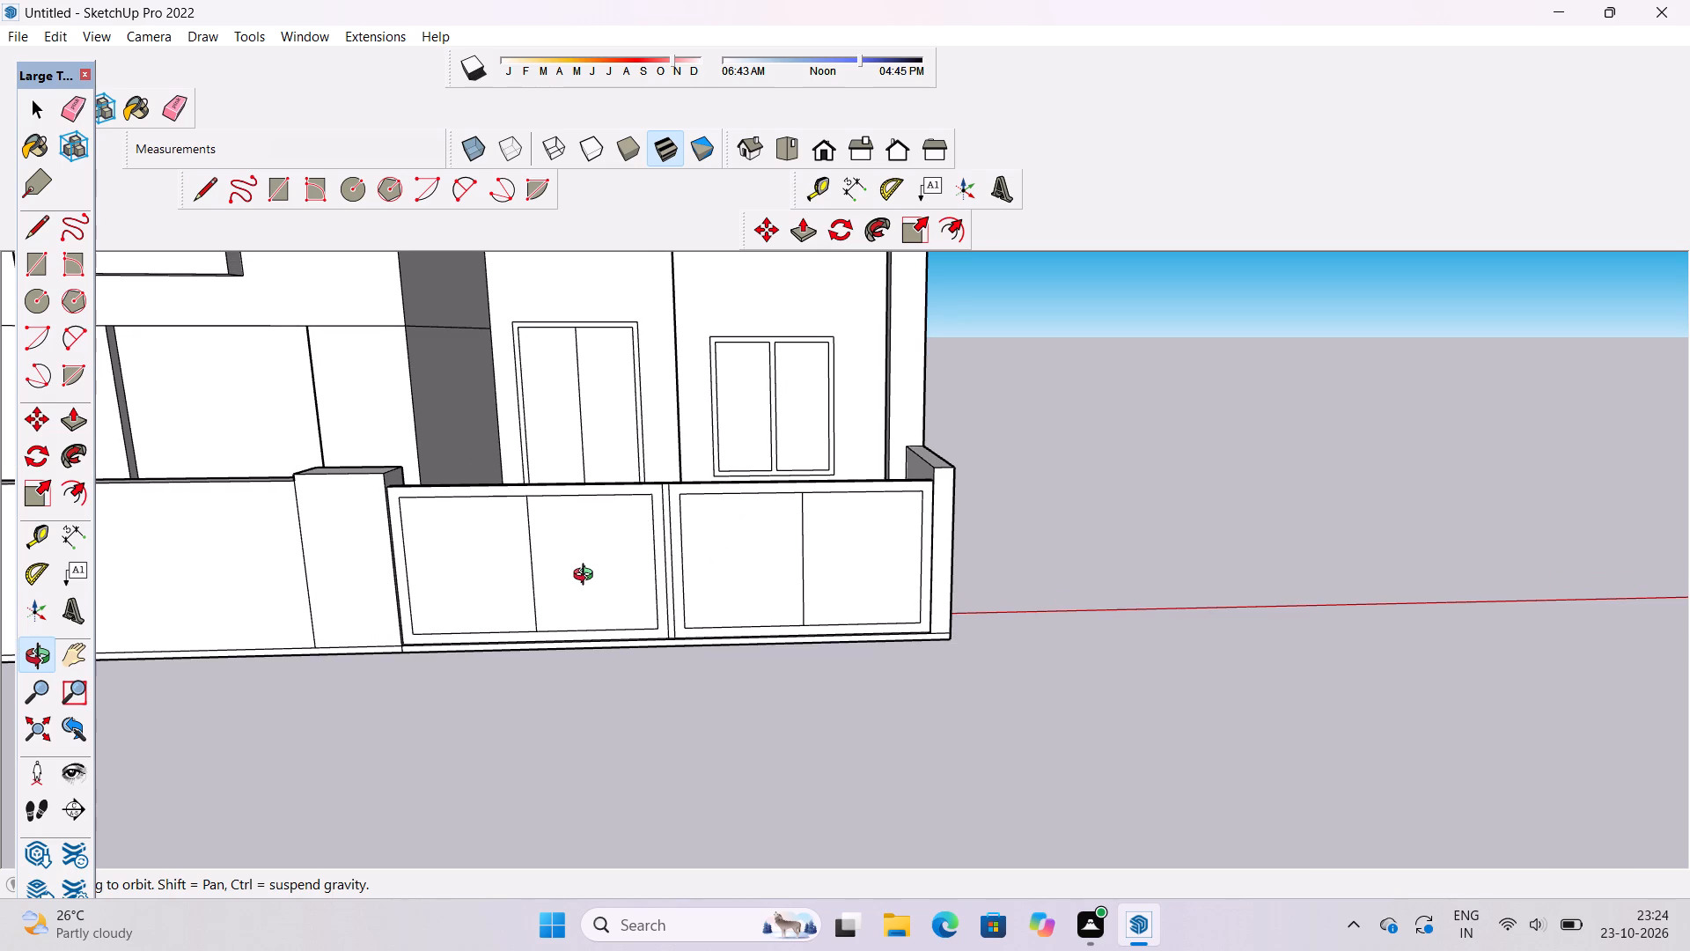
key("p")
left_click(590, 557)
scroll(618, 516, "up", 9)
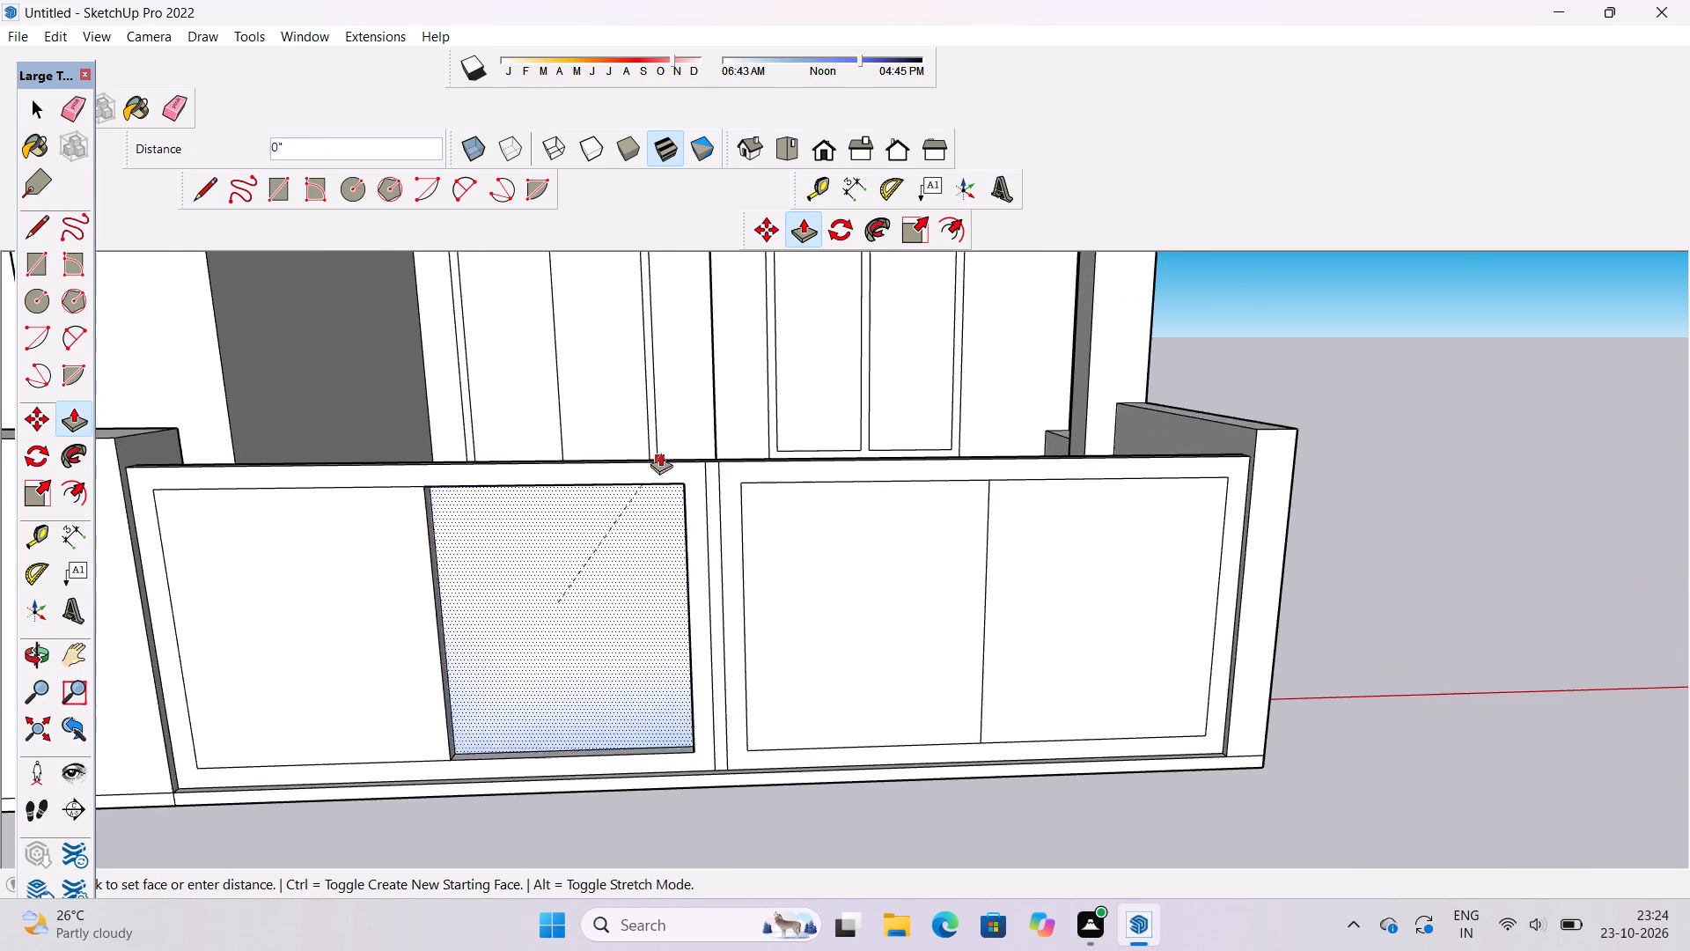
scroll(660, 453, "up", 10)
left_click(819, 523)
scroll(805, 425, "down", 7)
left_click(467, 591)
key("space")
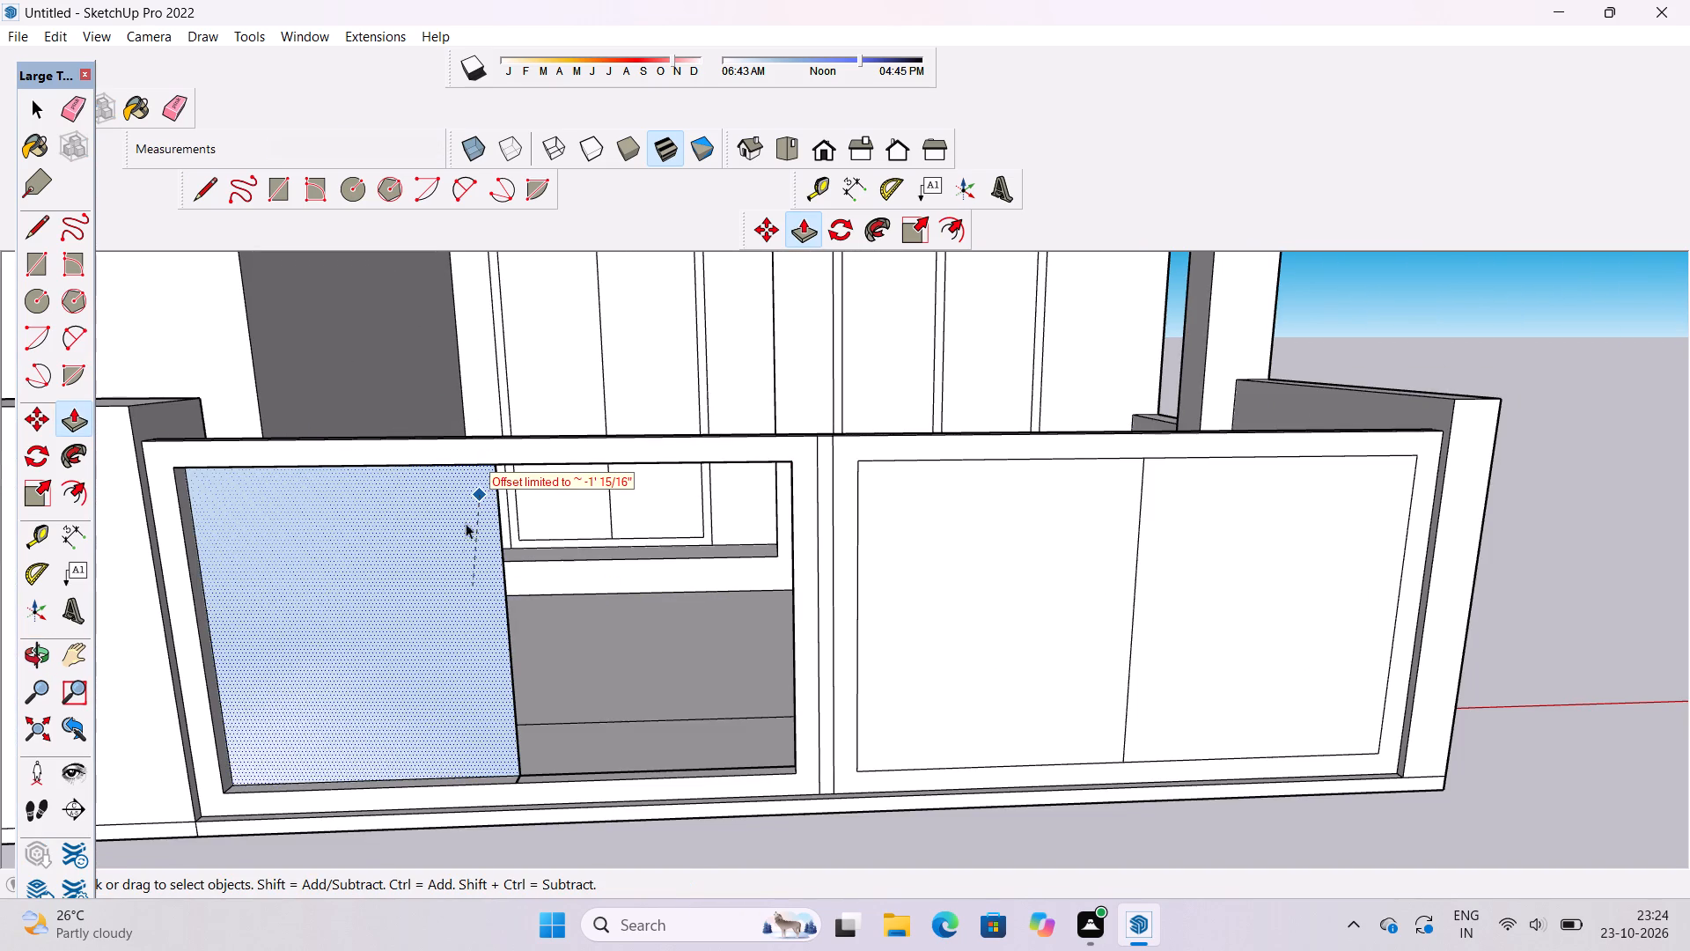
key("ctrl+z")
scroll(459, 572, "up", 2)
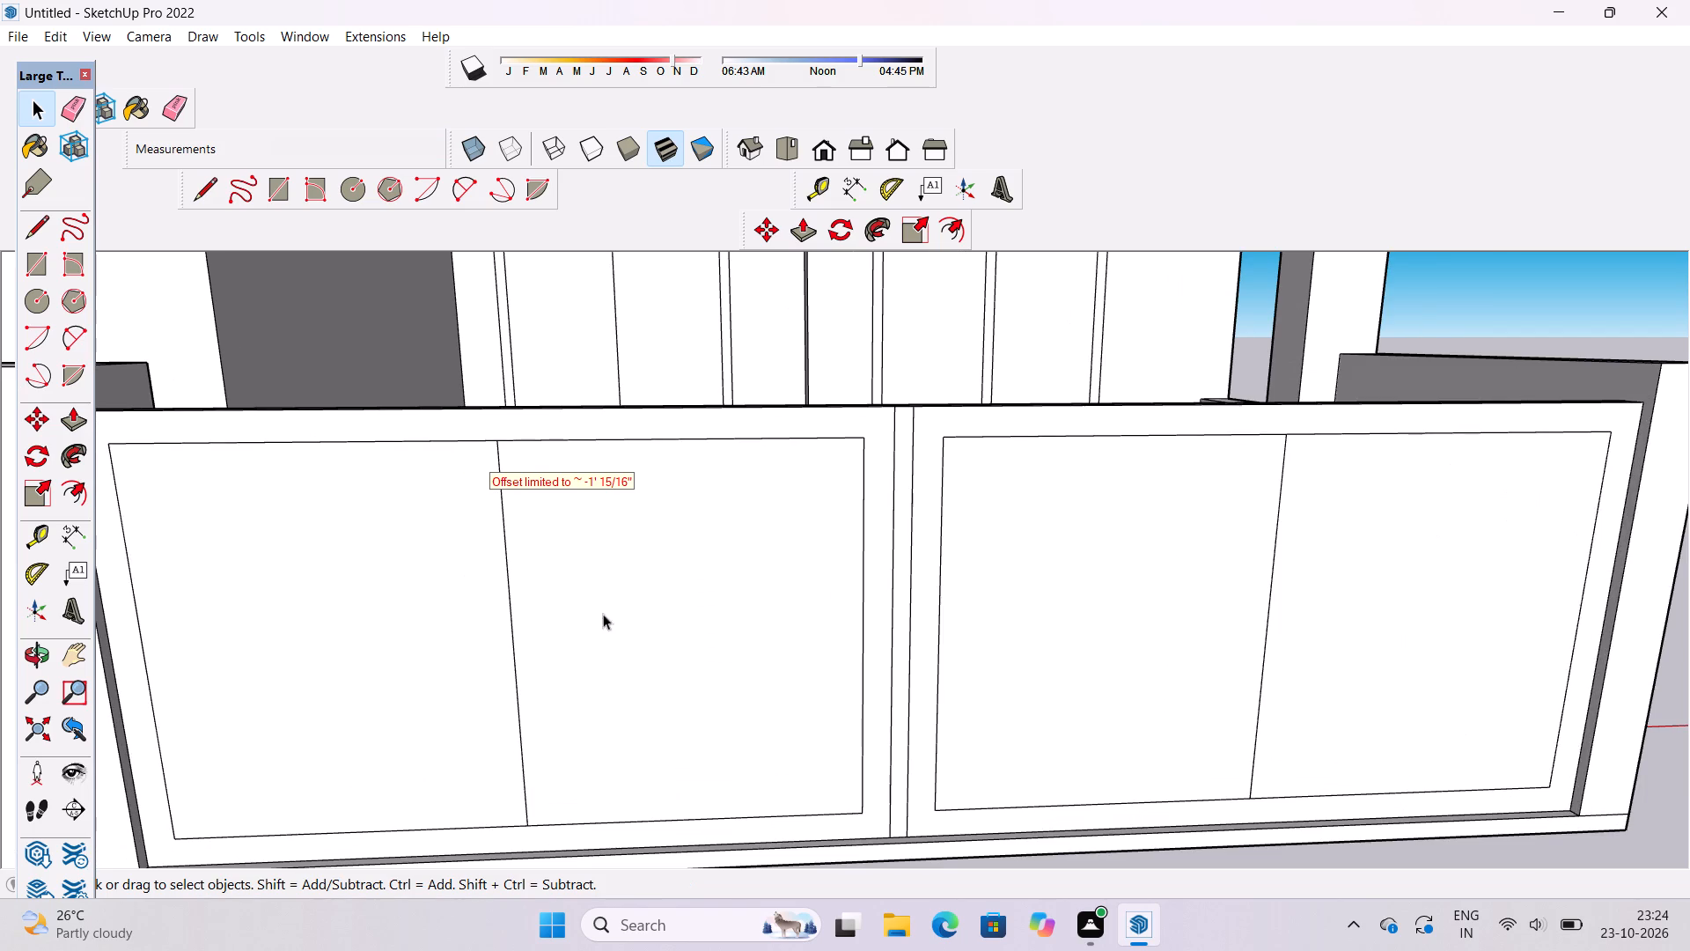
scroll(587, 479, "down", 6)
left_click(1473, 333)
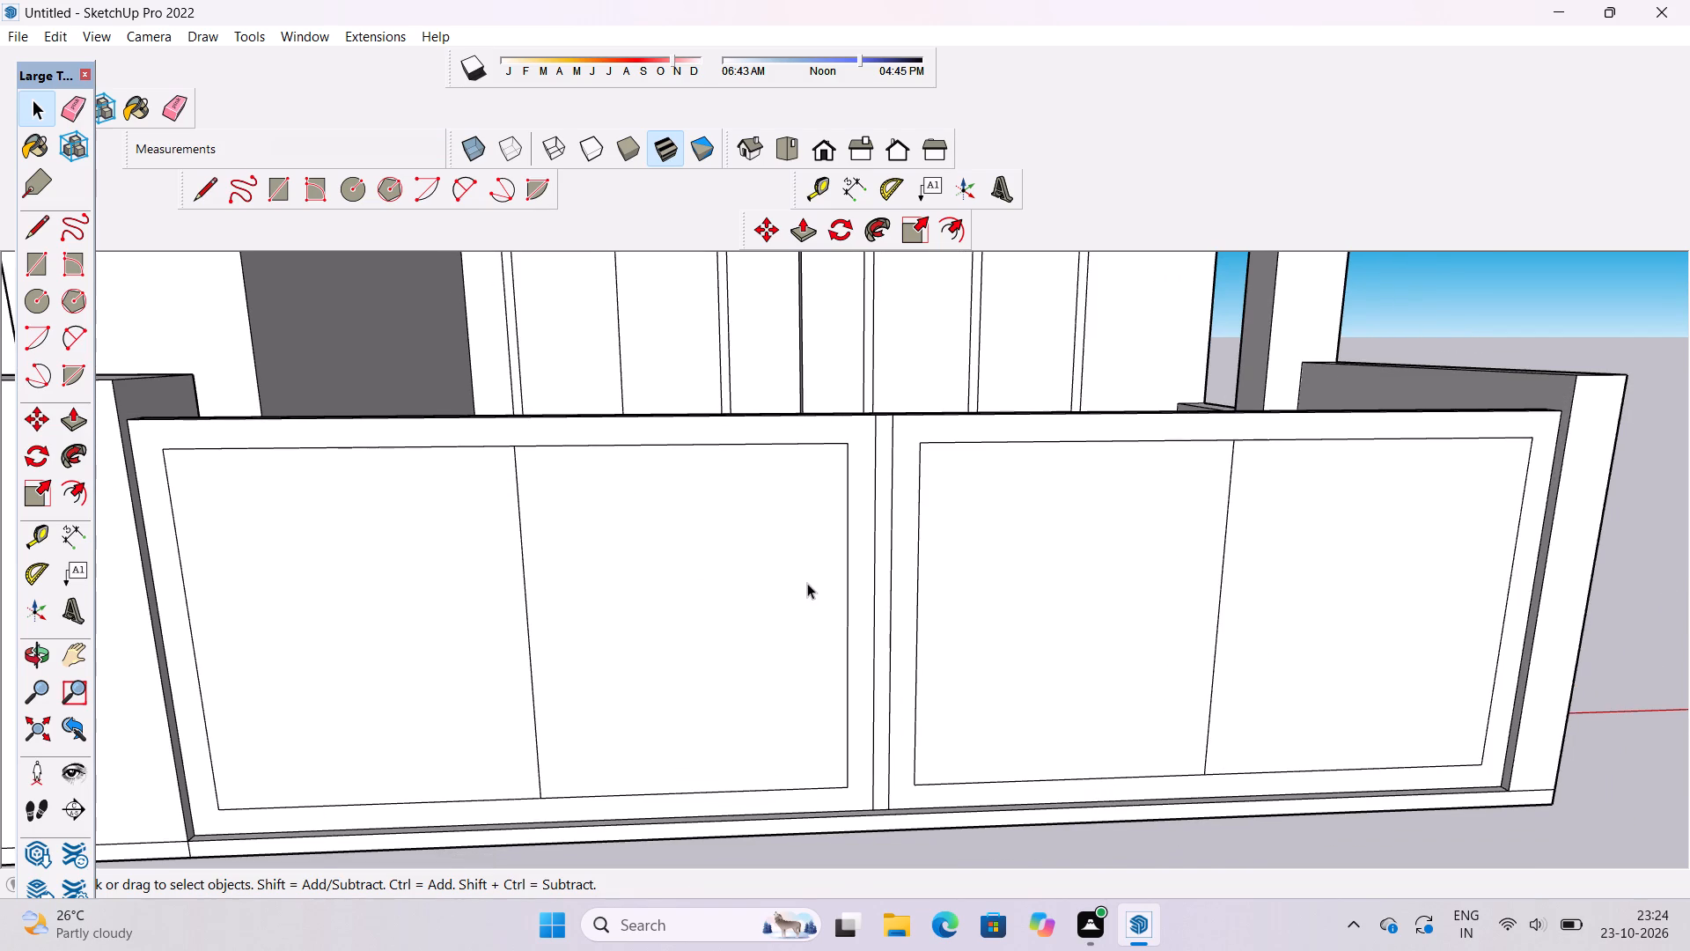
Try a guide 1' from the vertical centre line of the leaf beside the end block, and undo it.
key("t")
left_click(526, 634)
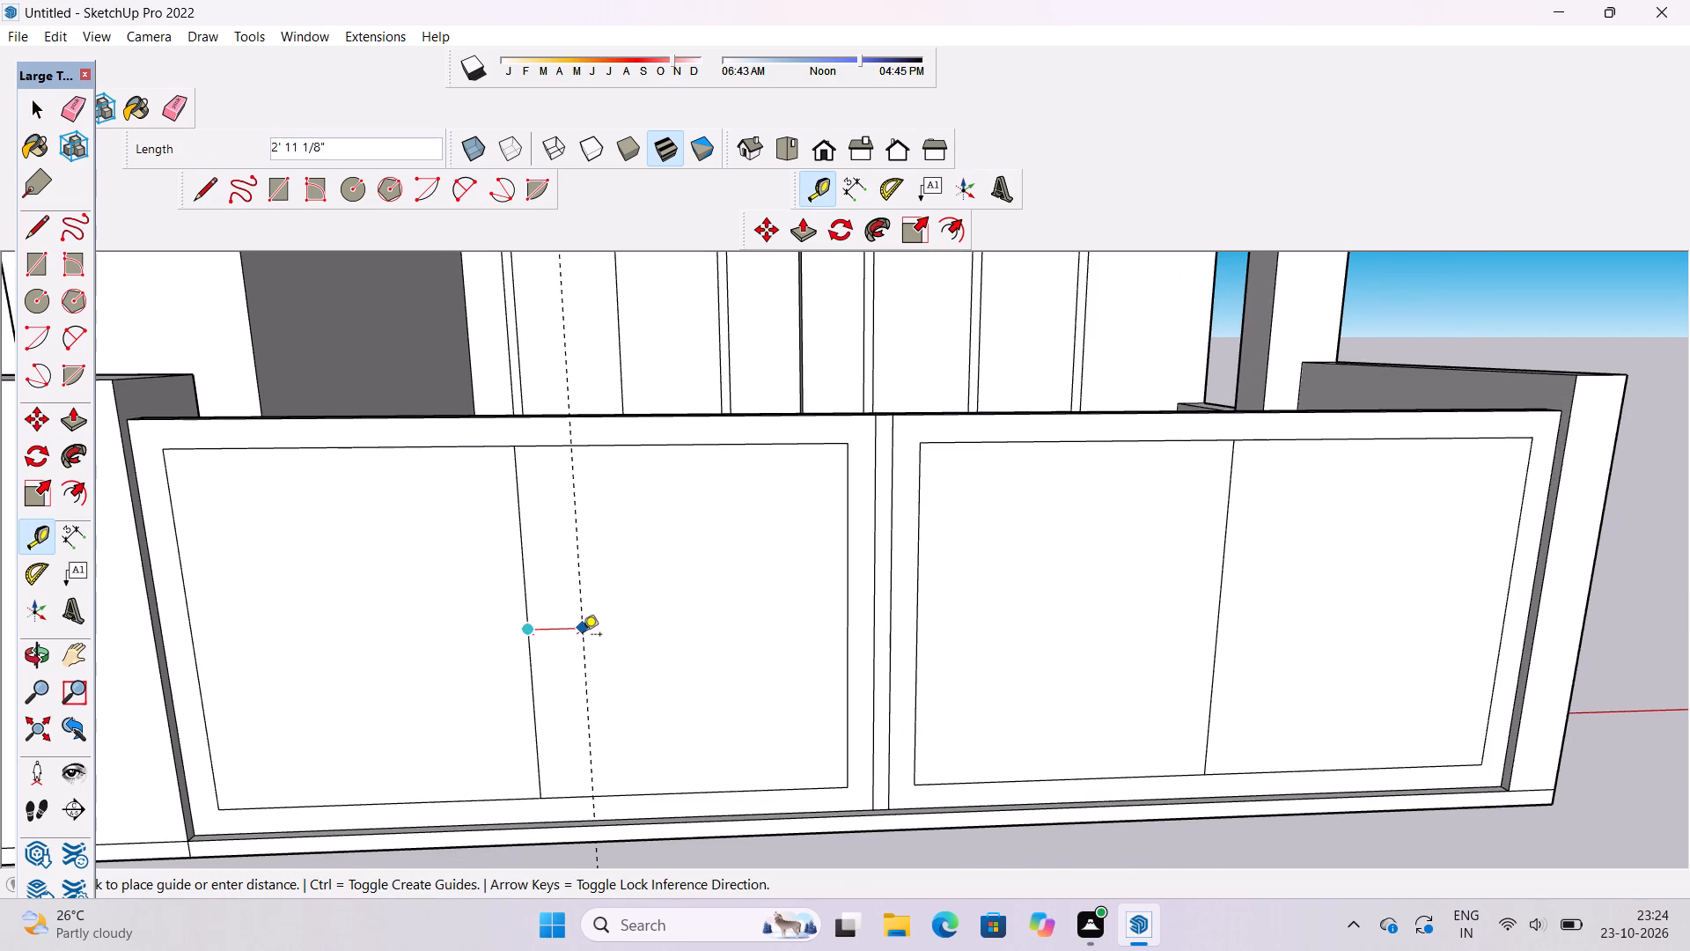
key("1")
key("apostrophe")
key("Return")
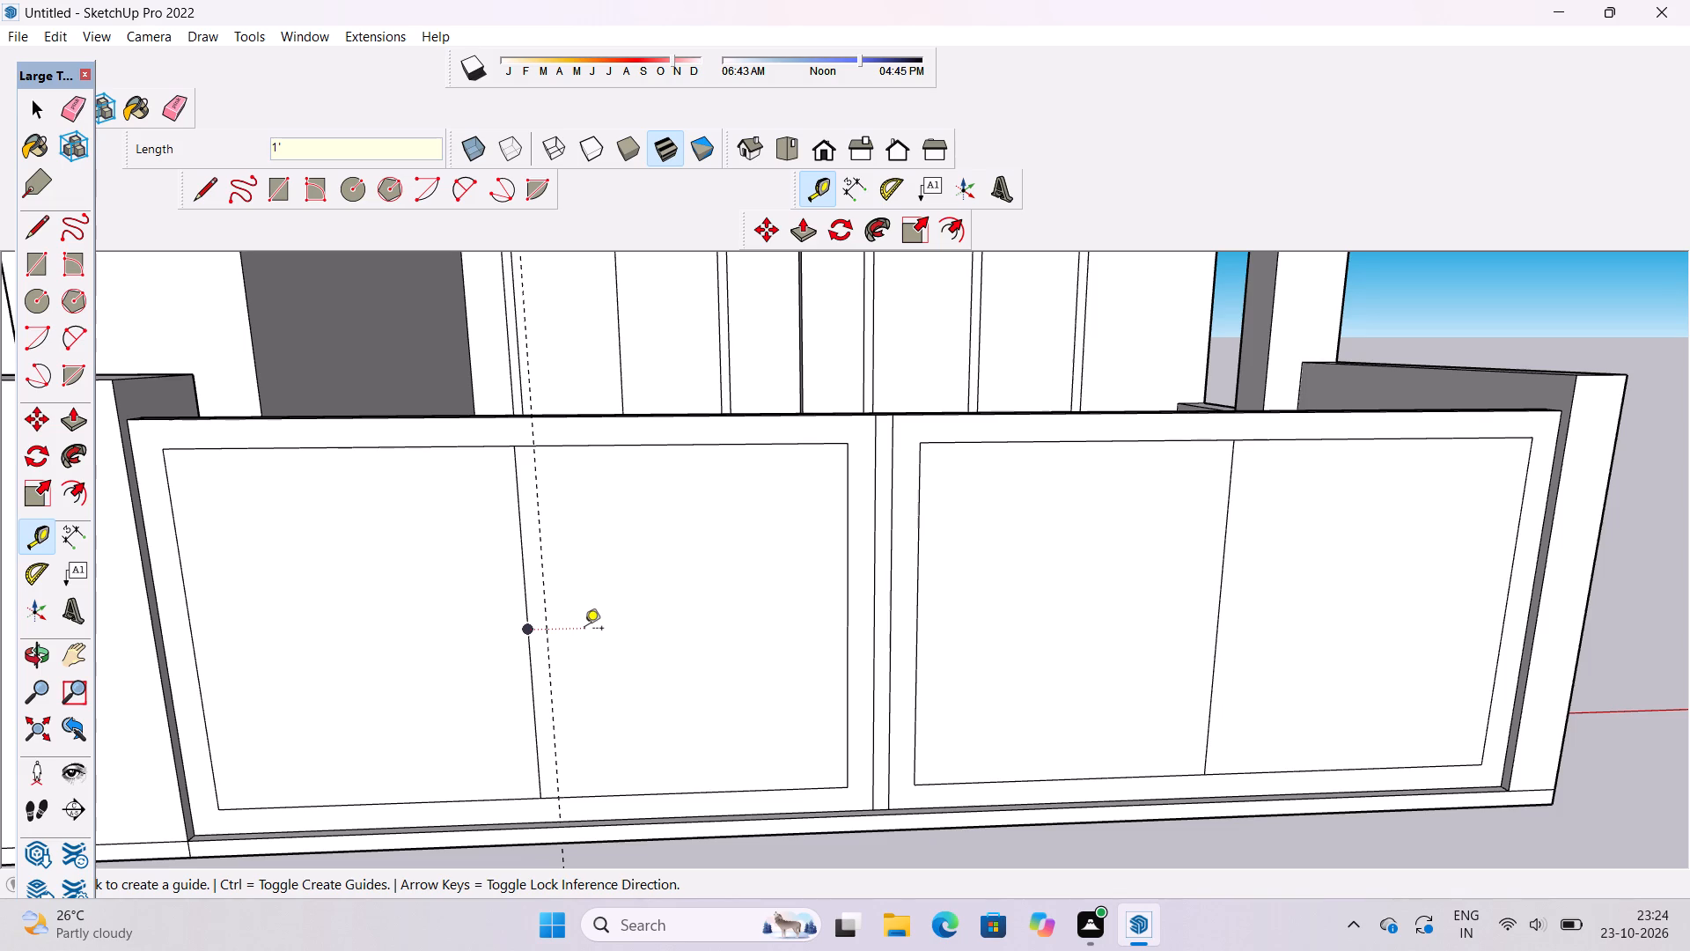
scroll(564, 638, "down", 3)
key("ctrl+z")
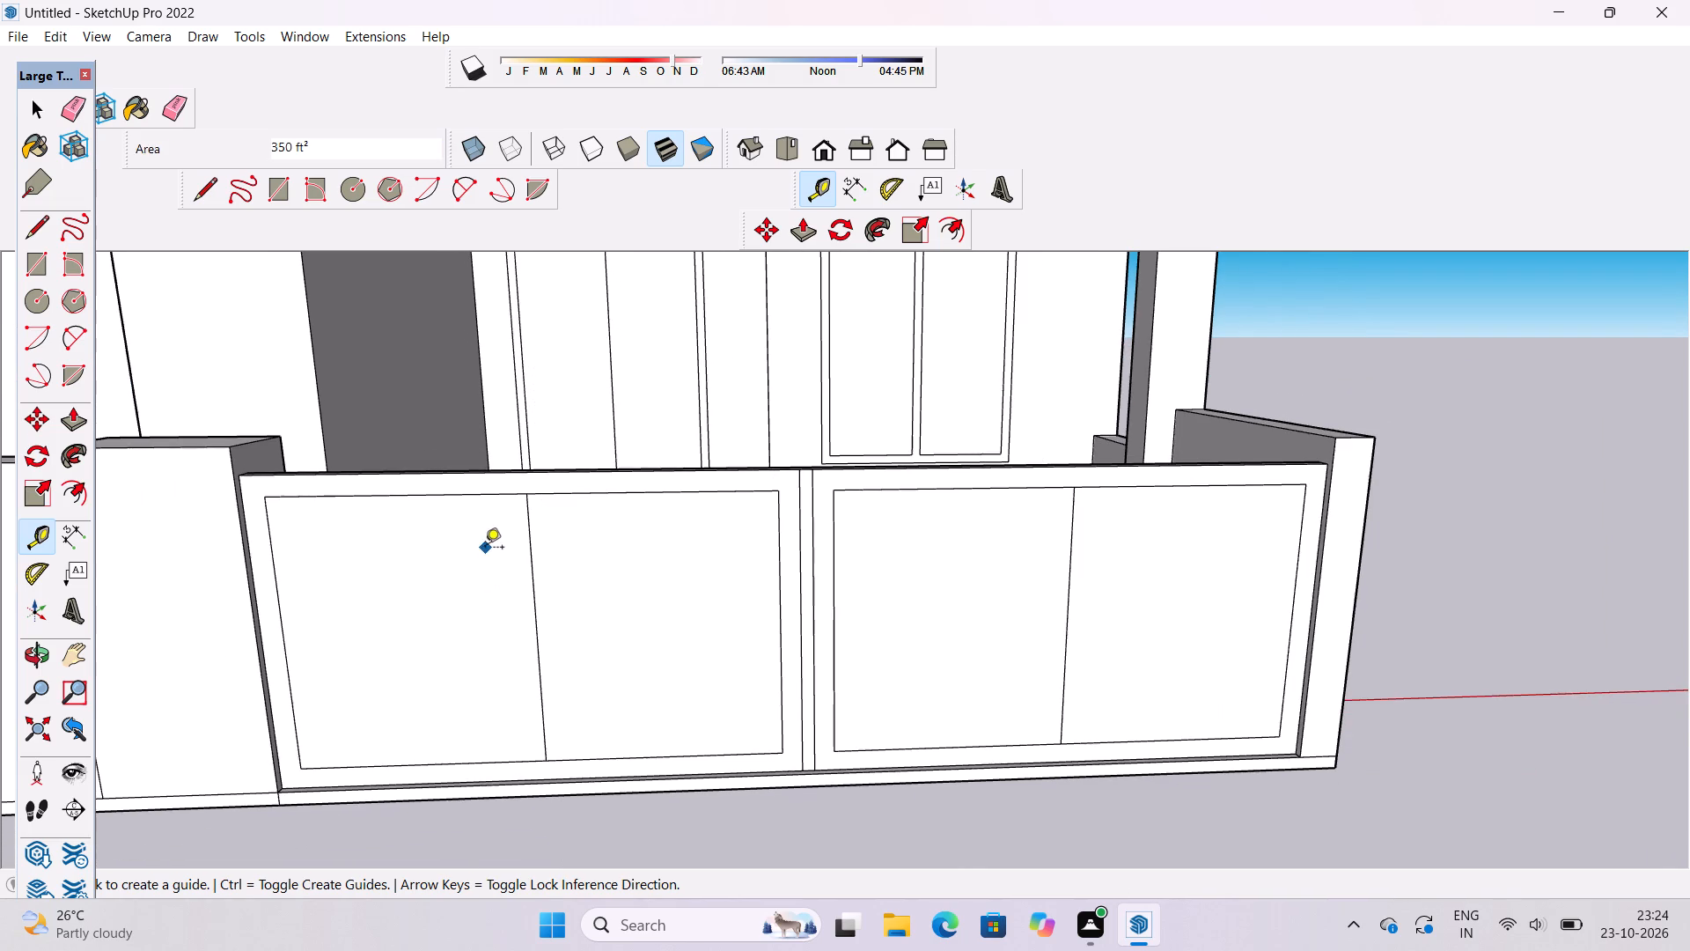
Place guides 6" to each side of the vertical centre line on the leaf beside the end block.
scroll(485, 549, "up", 4)
left_click(546, 504)
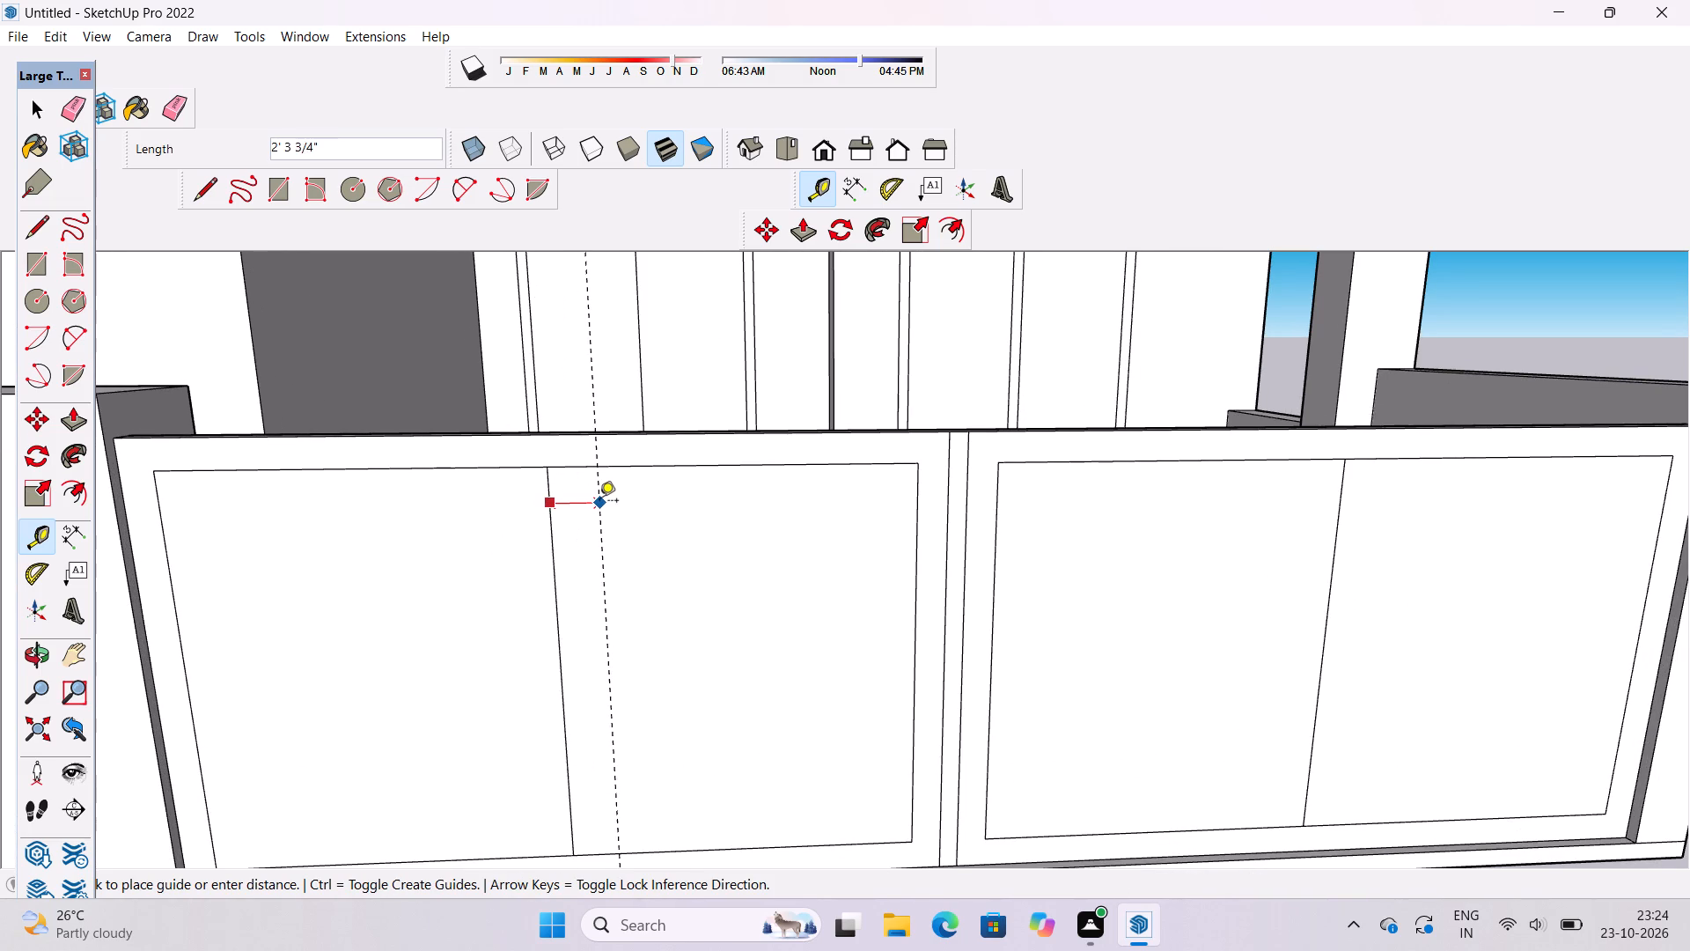
type("6\"")
key("Return")
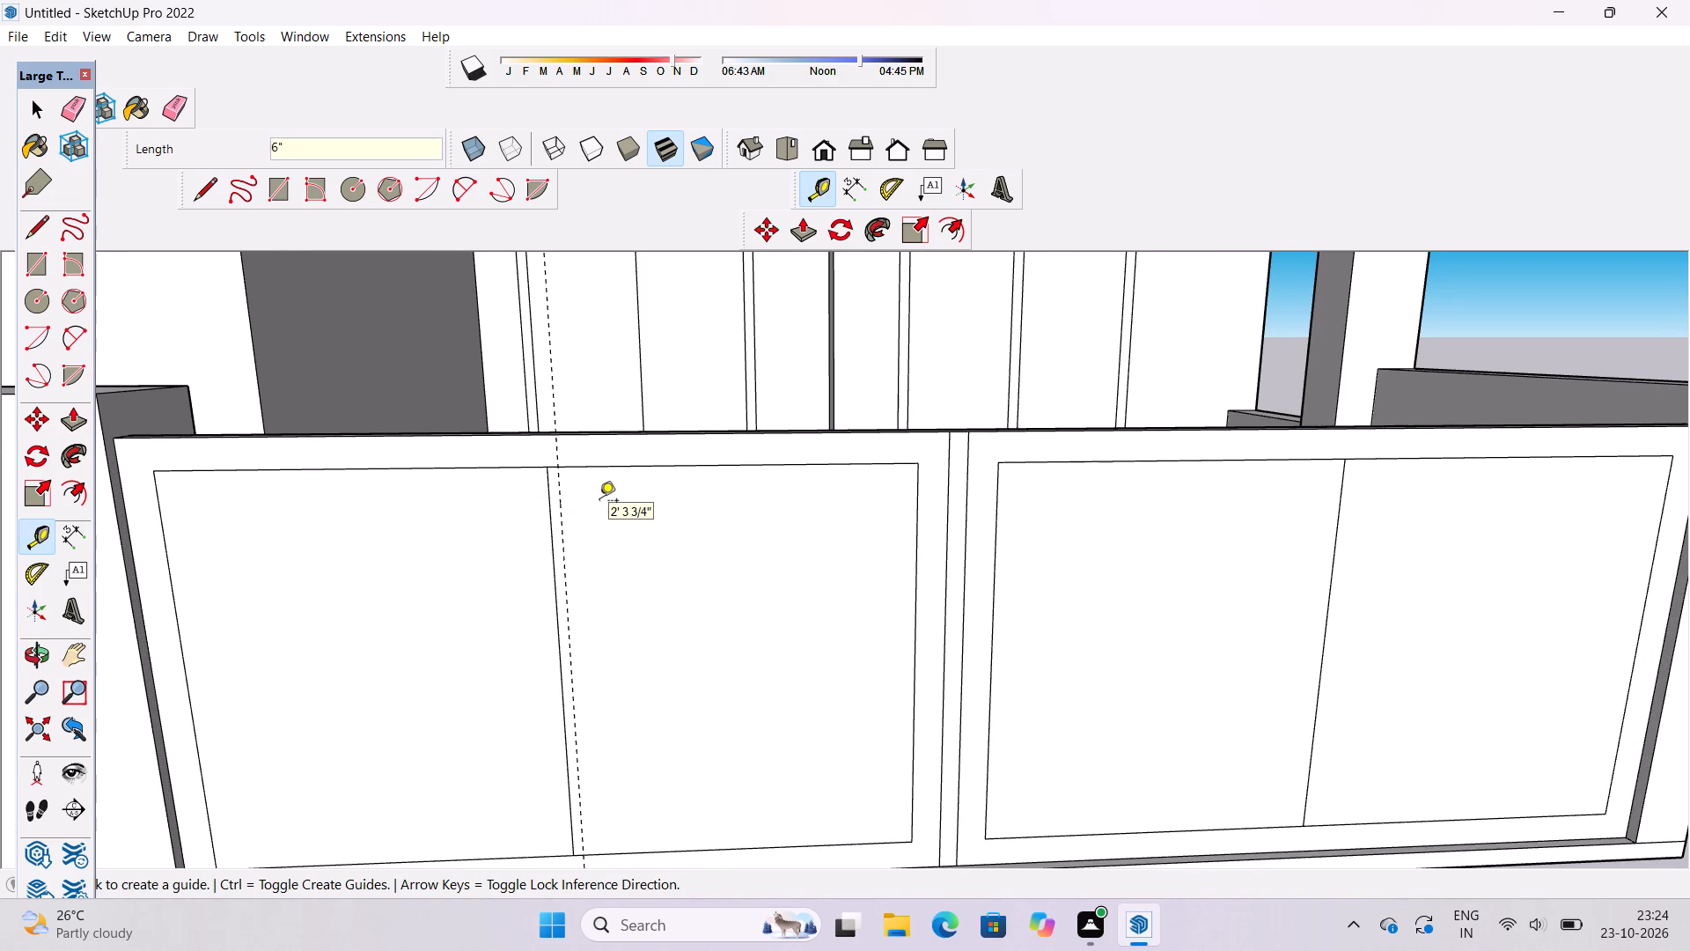
scroll(591, 483, "down", 5)
scroll(587, 533, "up", 10)
left_click(544, 472)
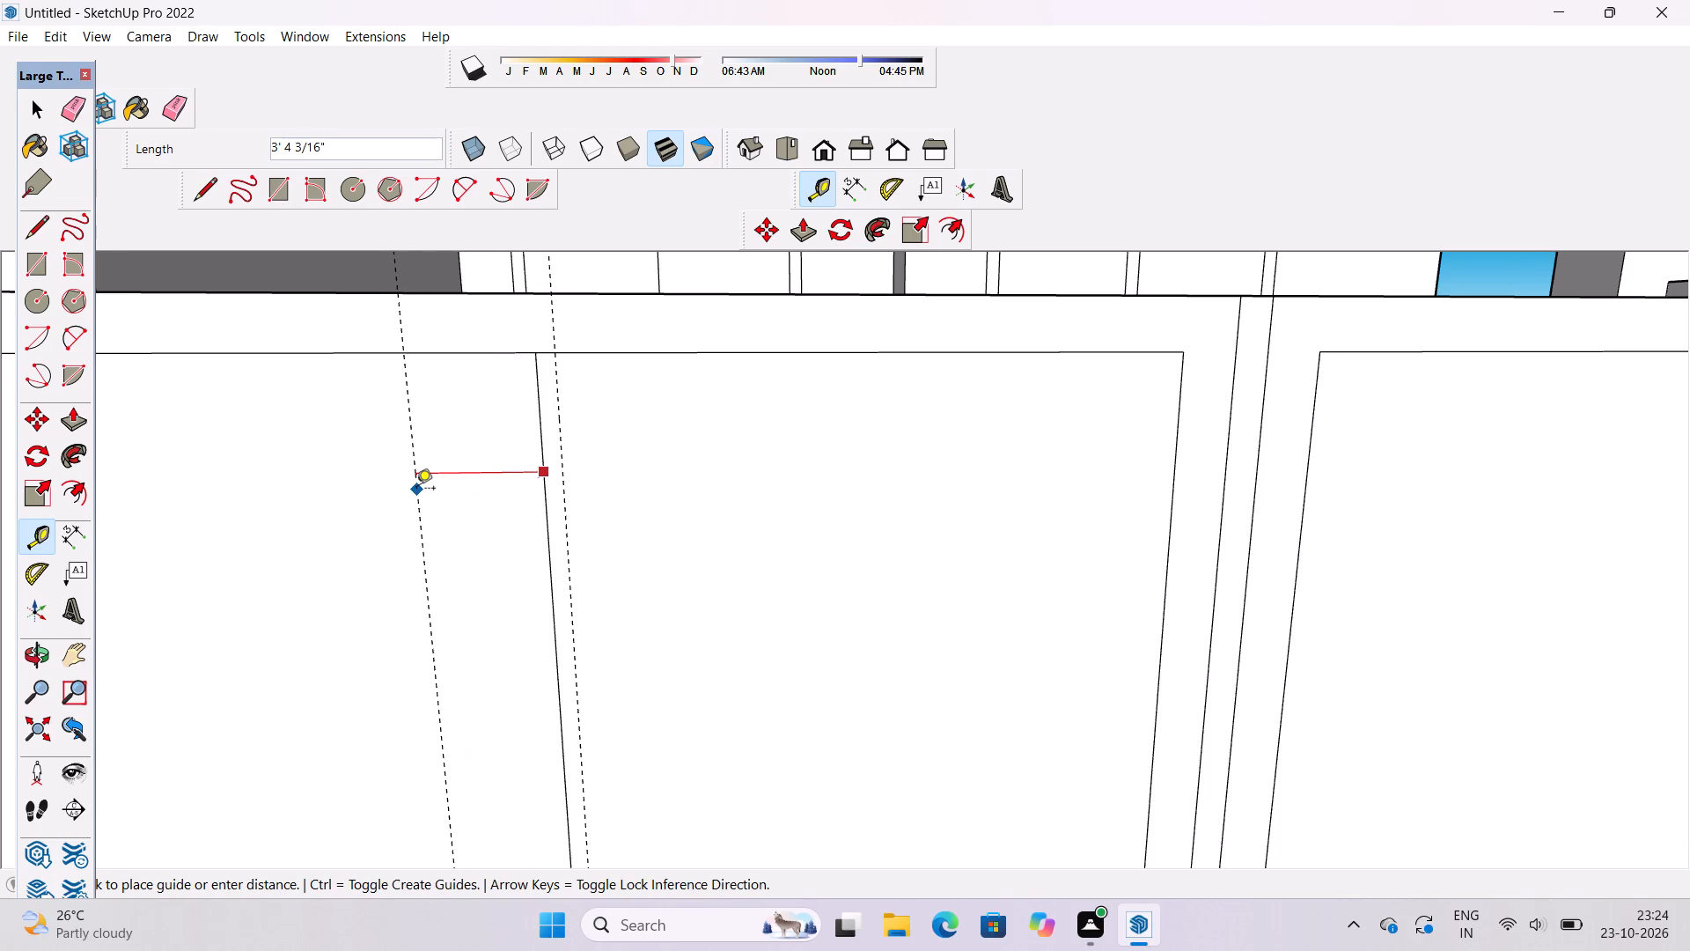
type("6\"")
key("Return")
scroll(533, 439, "down", 2)
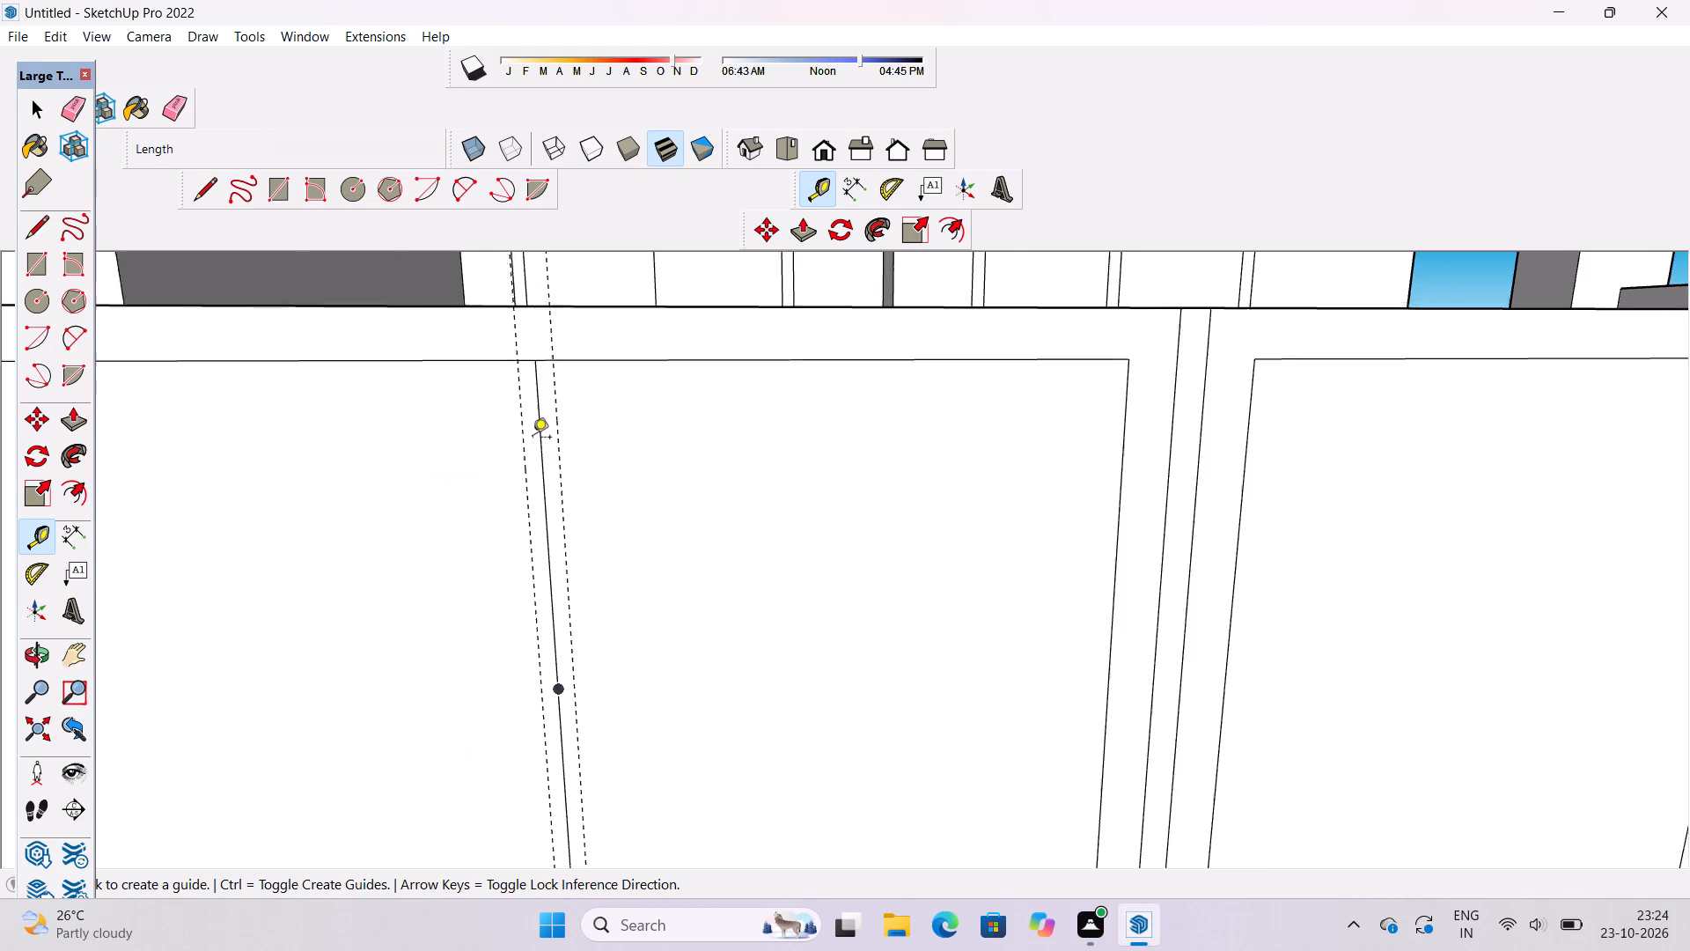
Draw a 1' by 20' rectangle between the two guides, spanning the full height of the end-block leaf's inset face.
scroll(533, 439, "down", 10)
scroll(542, 481, "up", 5)
key("r")
scroll(545, 390, "up", 5)
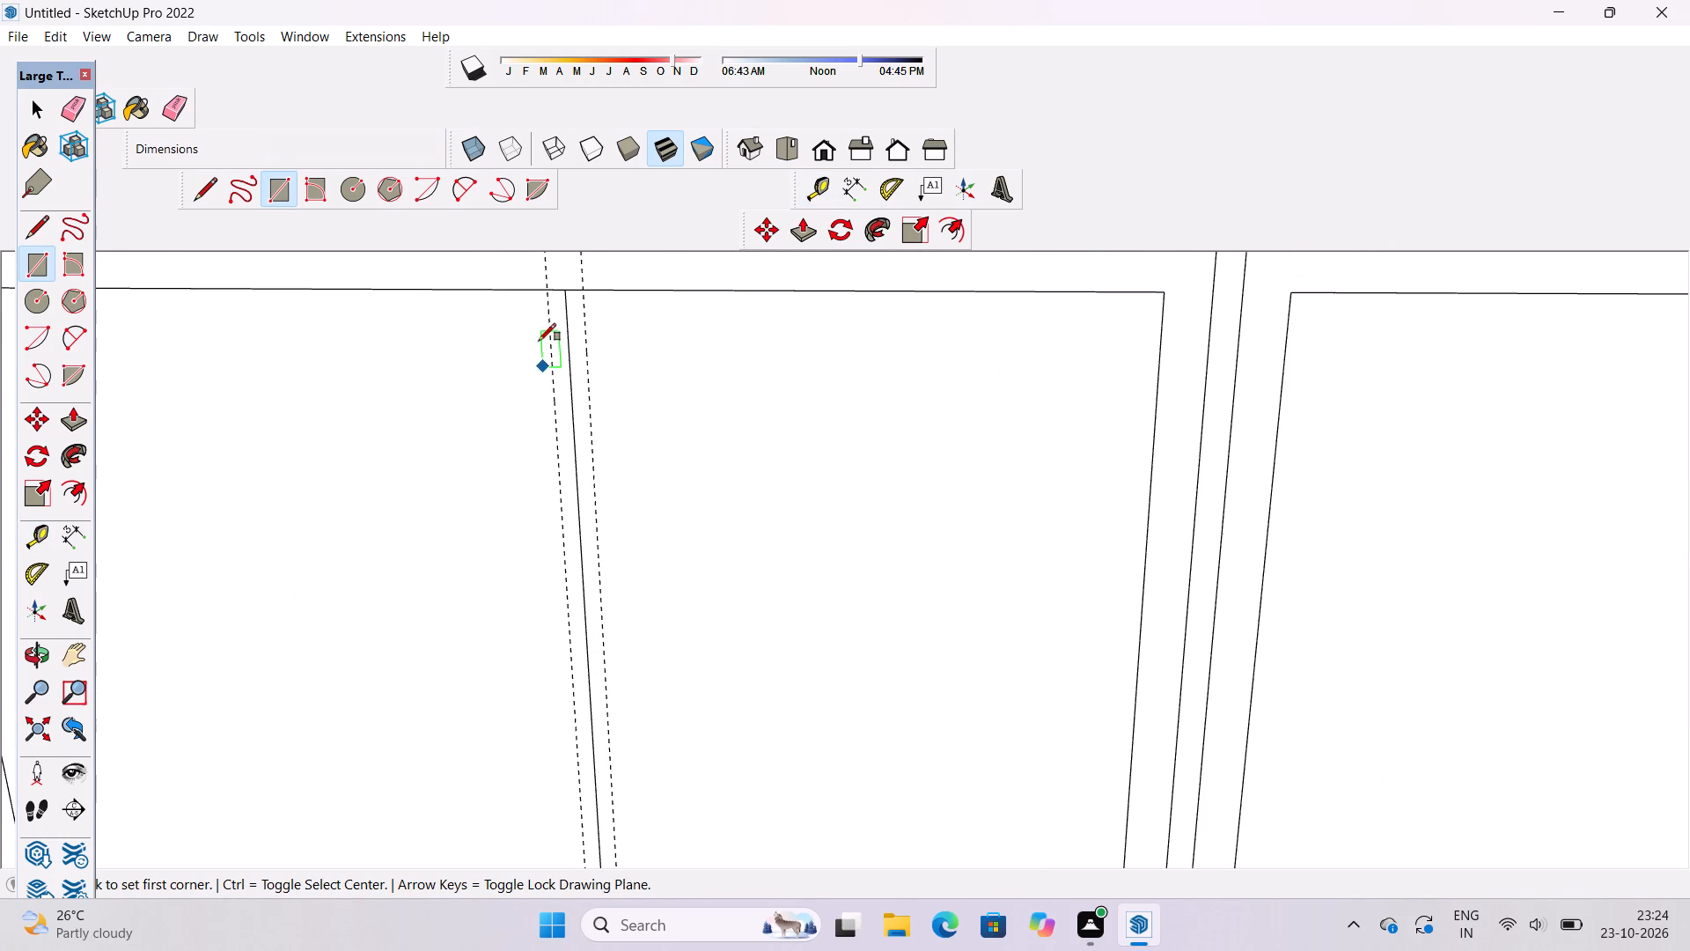
left_click(546, 291)
scroll(547, 291, "down", 6)
scroll(590, 678, "up", 6)
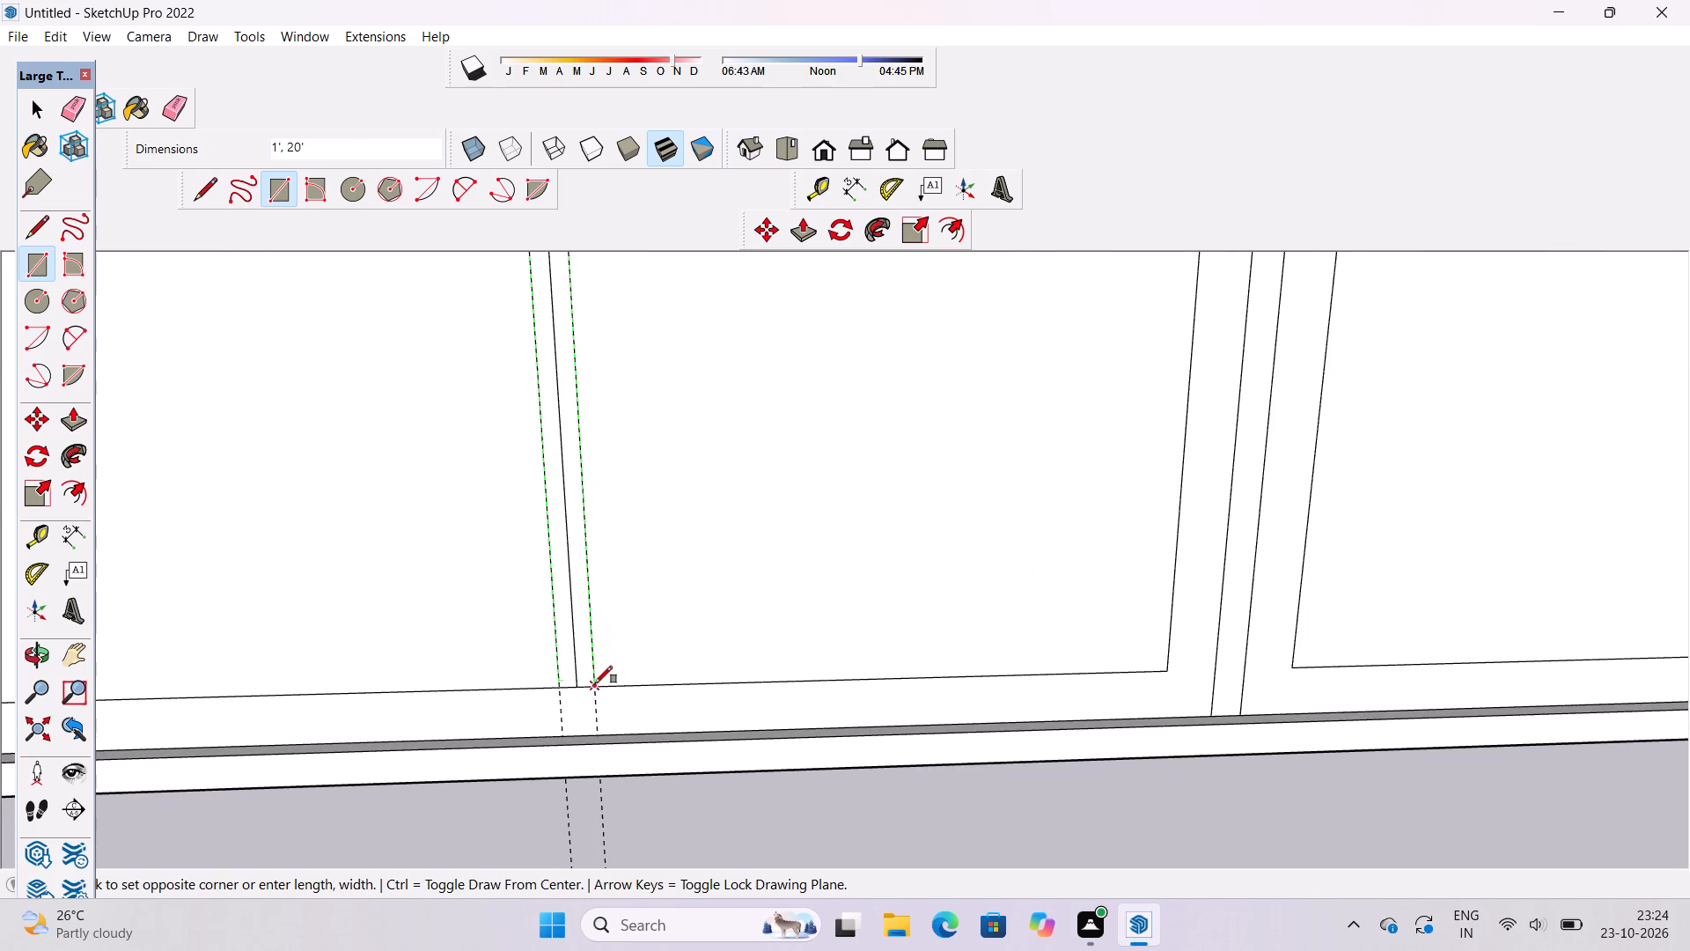
left_click(597, 686)
Erase the two guides and the centre line inside the new mullion strip on the leaf beside the end block.
scroll(452, 703, "down", 6)
key("e")
scroll(593, 619, "down", 1)
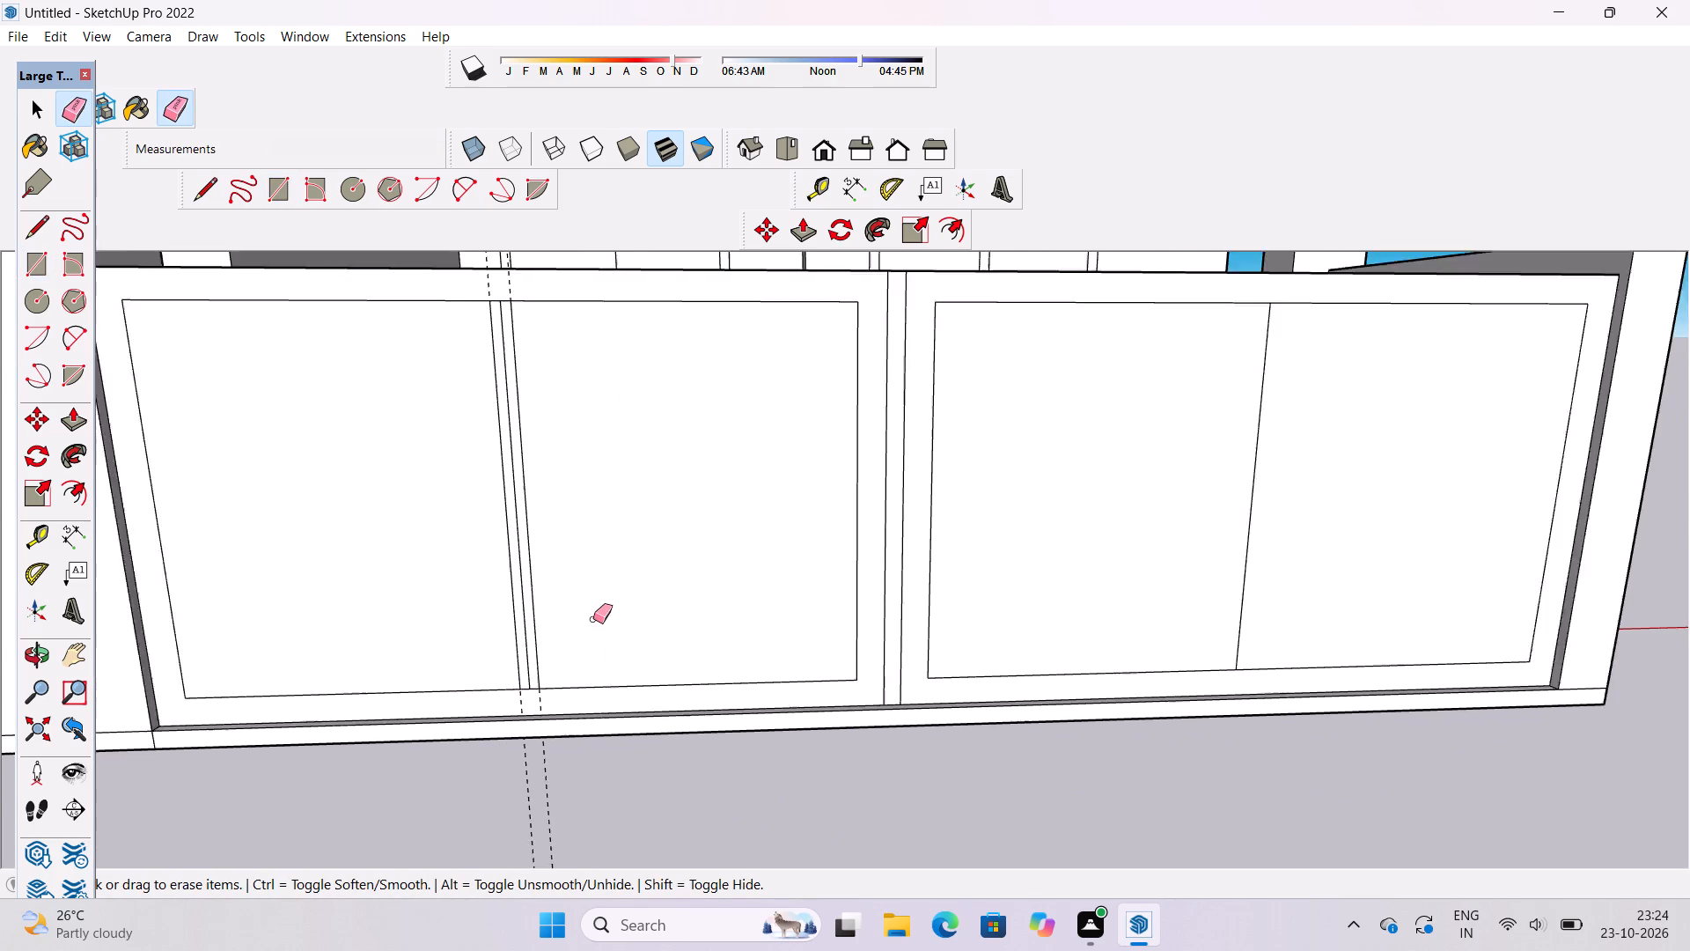
scroll(593, 619, "down", 1)
scroll(546, 792, "up", 4)
left_click_drag(589, 750, 505, 785)
scroll(525, 607, "up", 6)
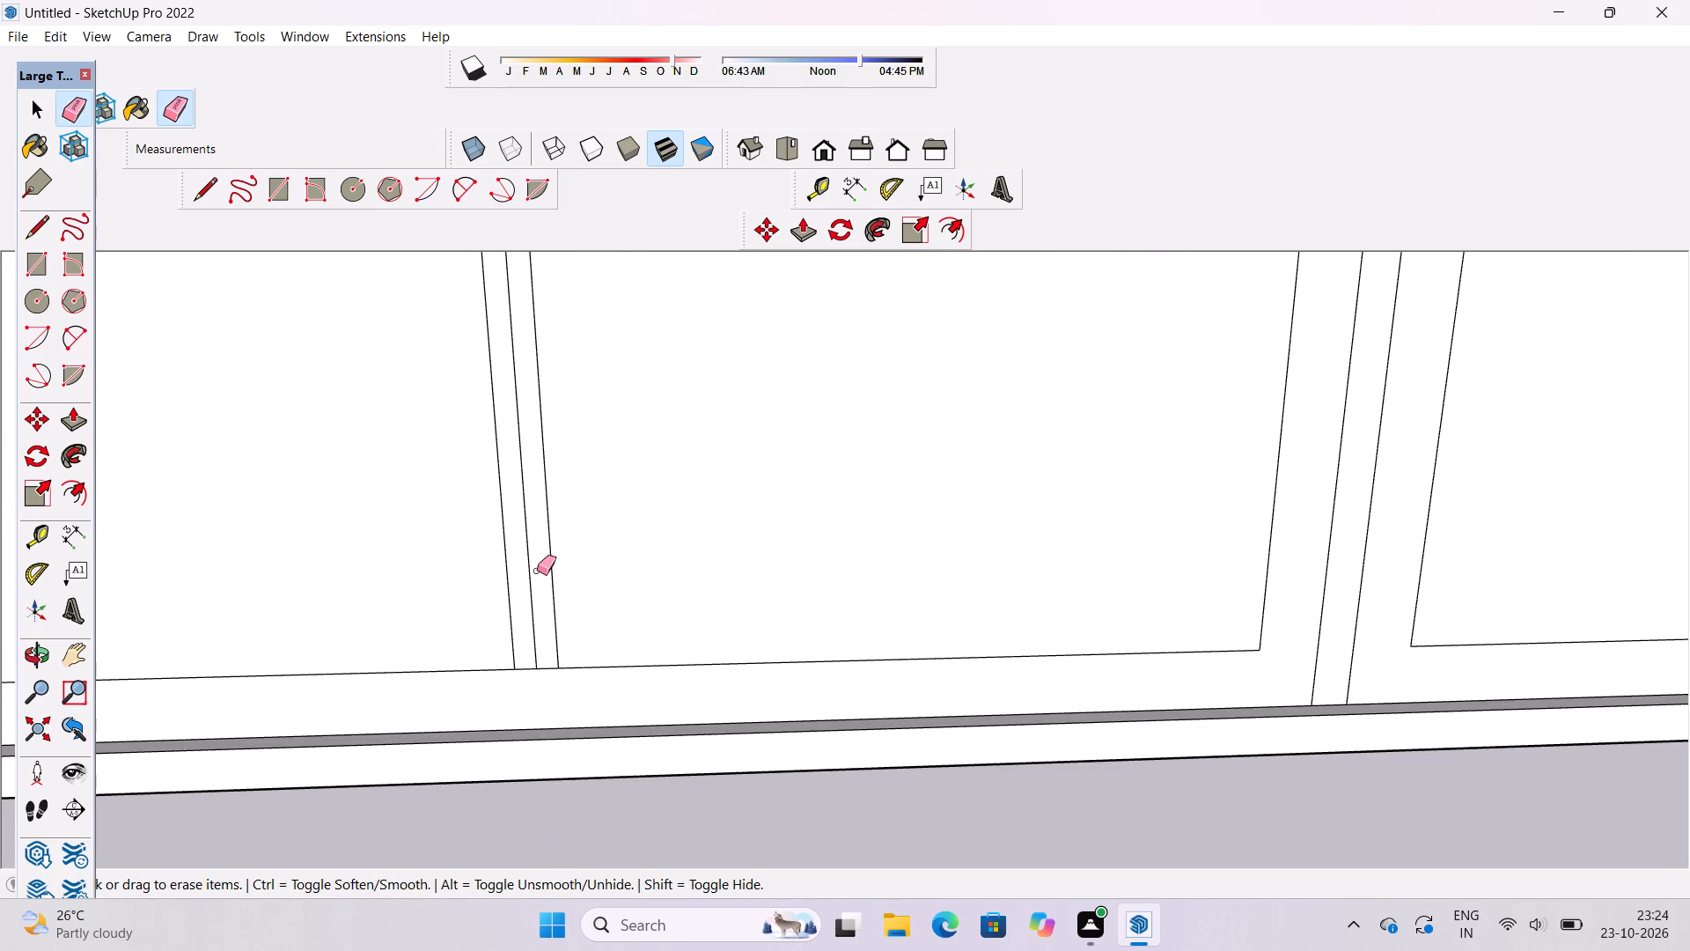
left_click_drag(537, 571, 531, 588)
scroll(530, 688, "down", 11)
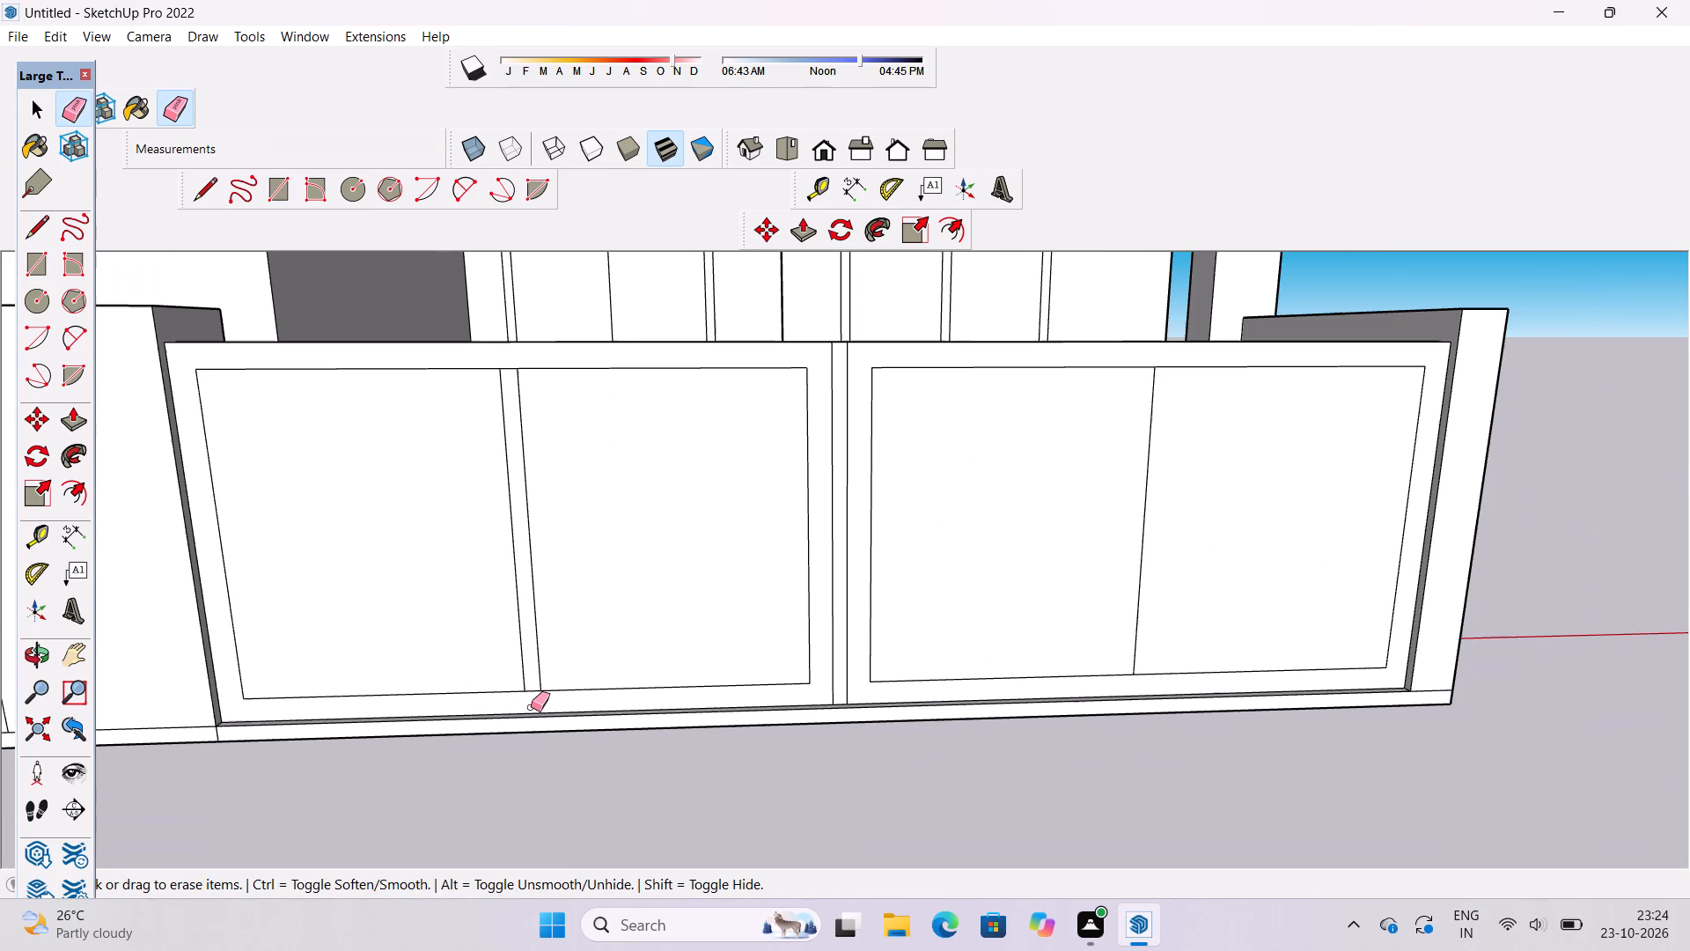
Place guides 6" to each side of the vertical centre line on the leaf beside the low side wall.
scroll(540, 707, "down", 6)
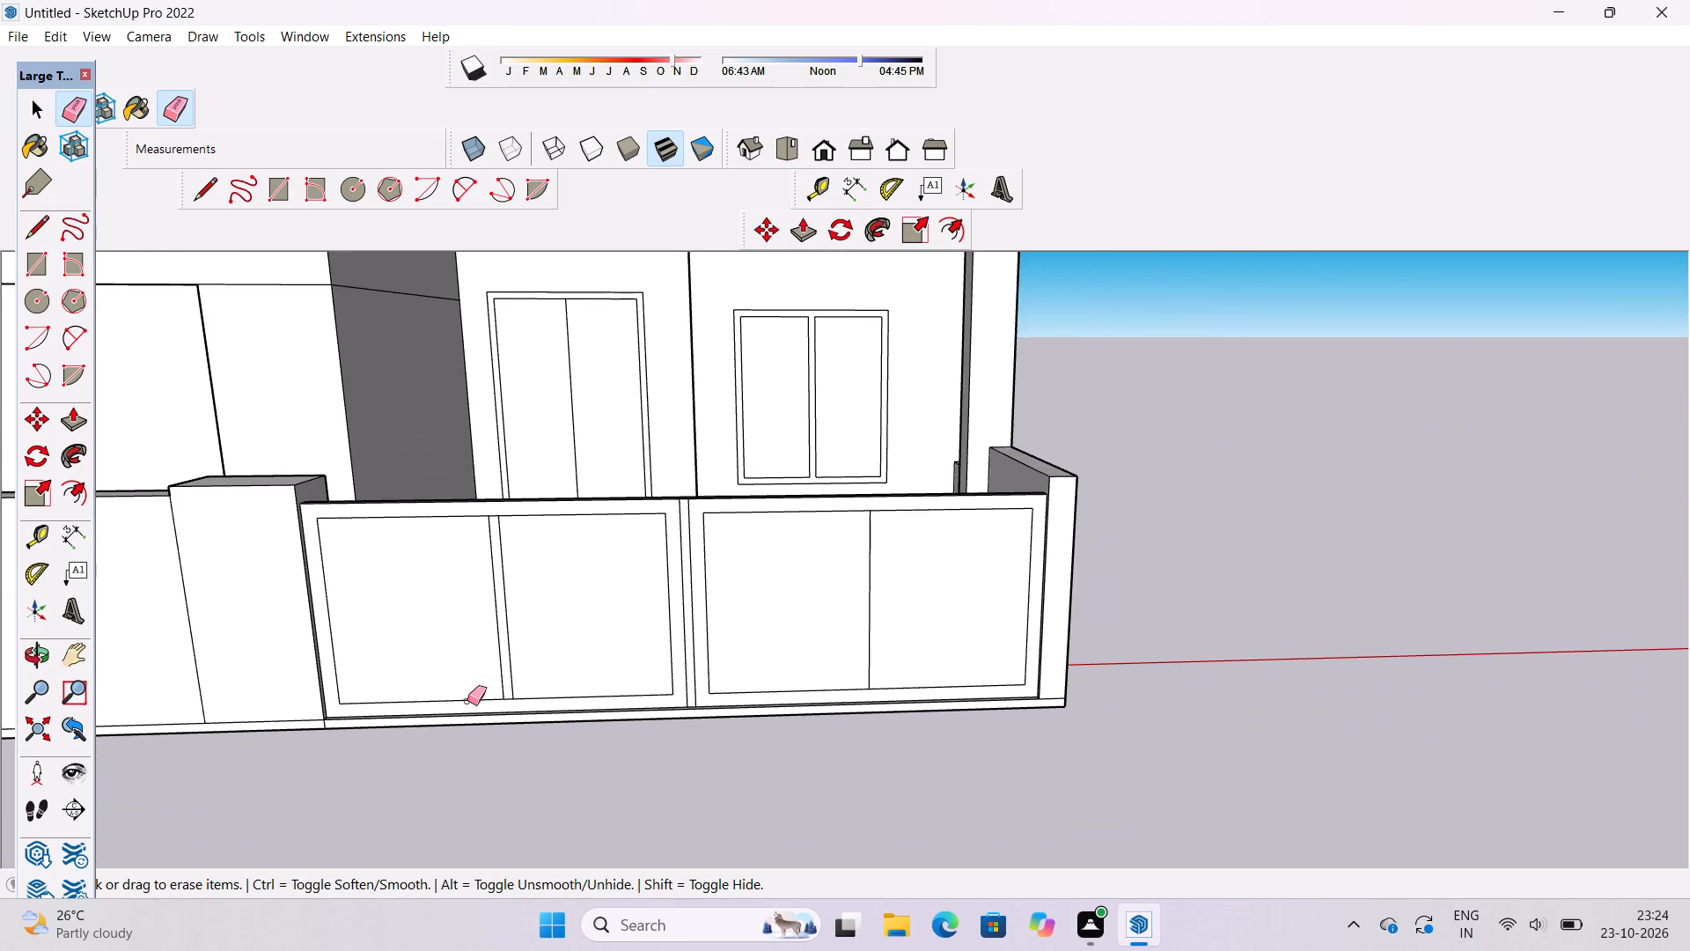
scroll(346, 636, "down", 2)
scroll(579, 697, "up", 5)
key("t")
scroll(415, 566, "down", 5)
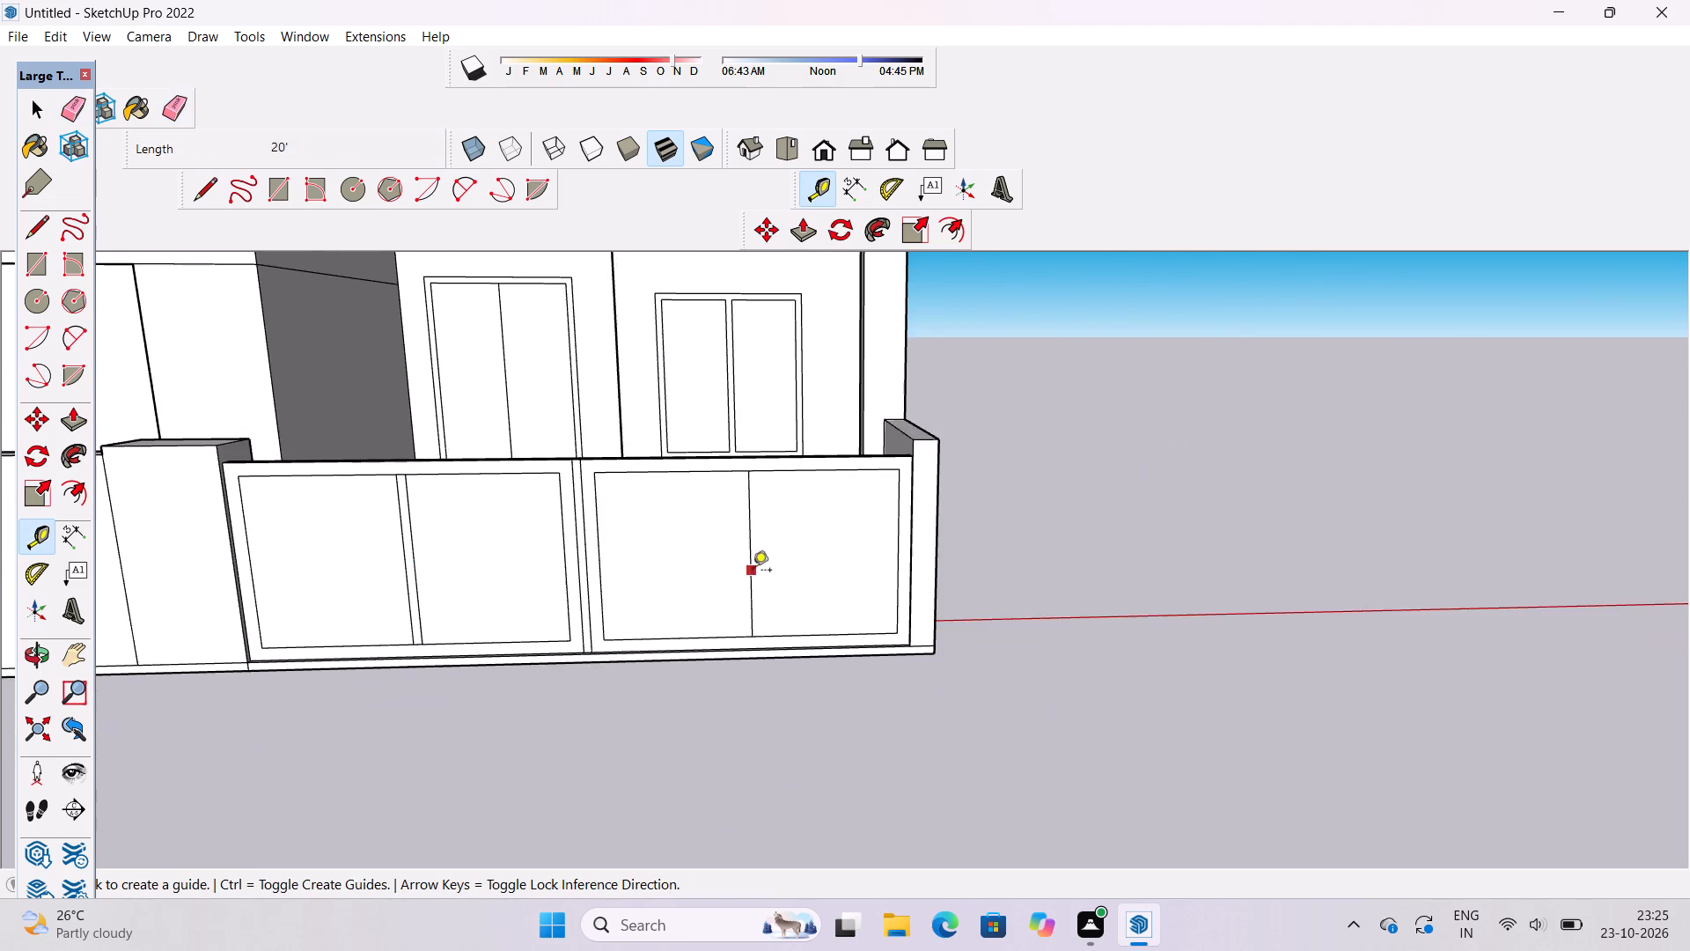
scroll(786, 567, "up", 8)
left_click(735, 551)
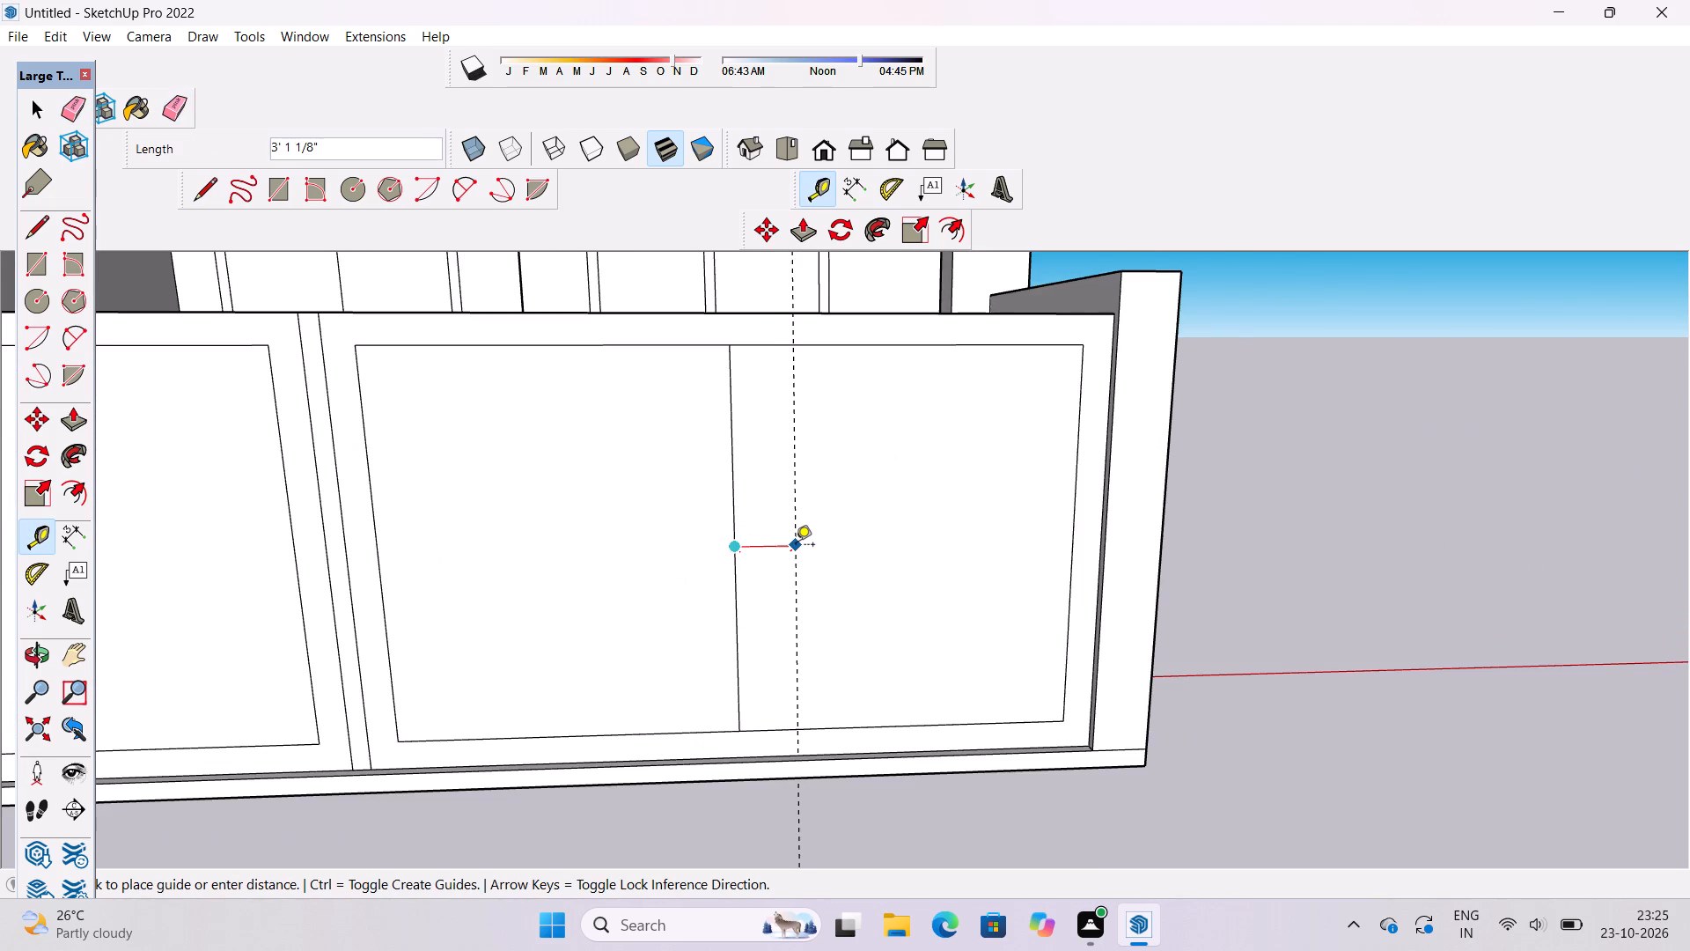
type("6\"")
key("Return")
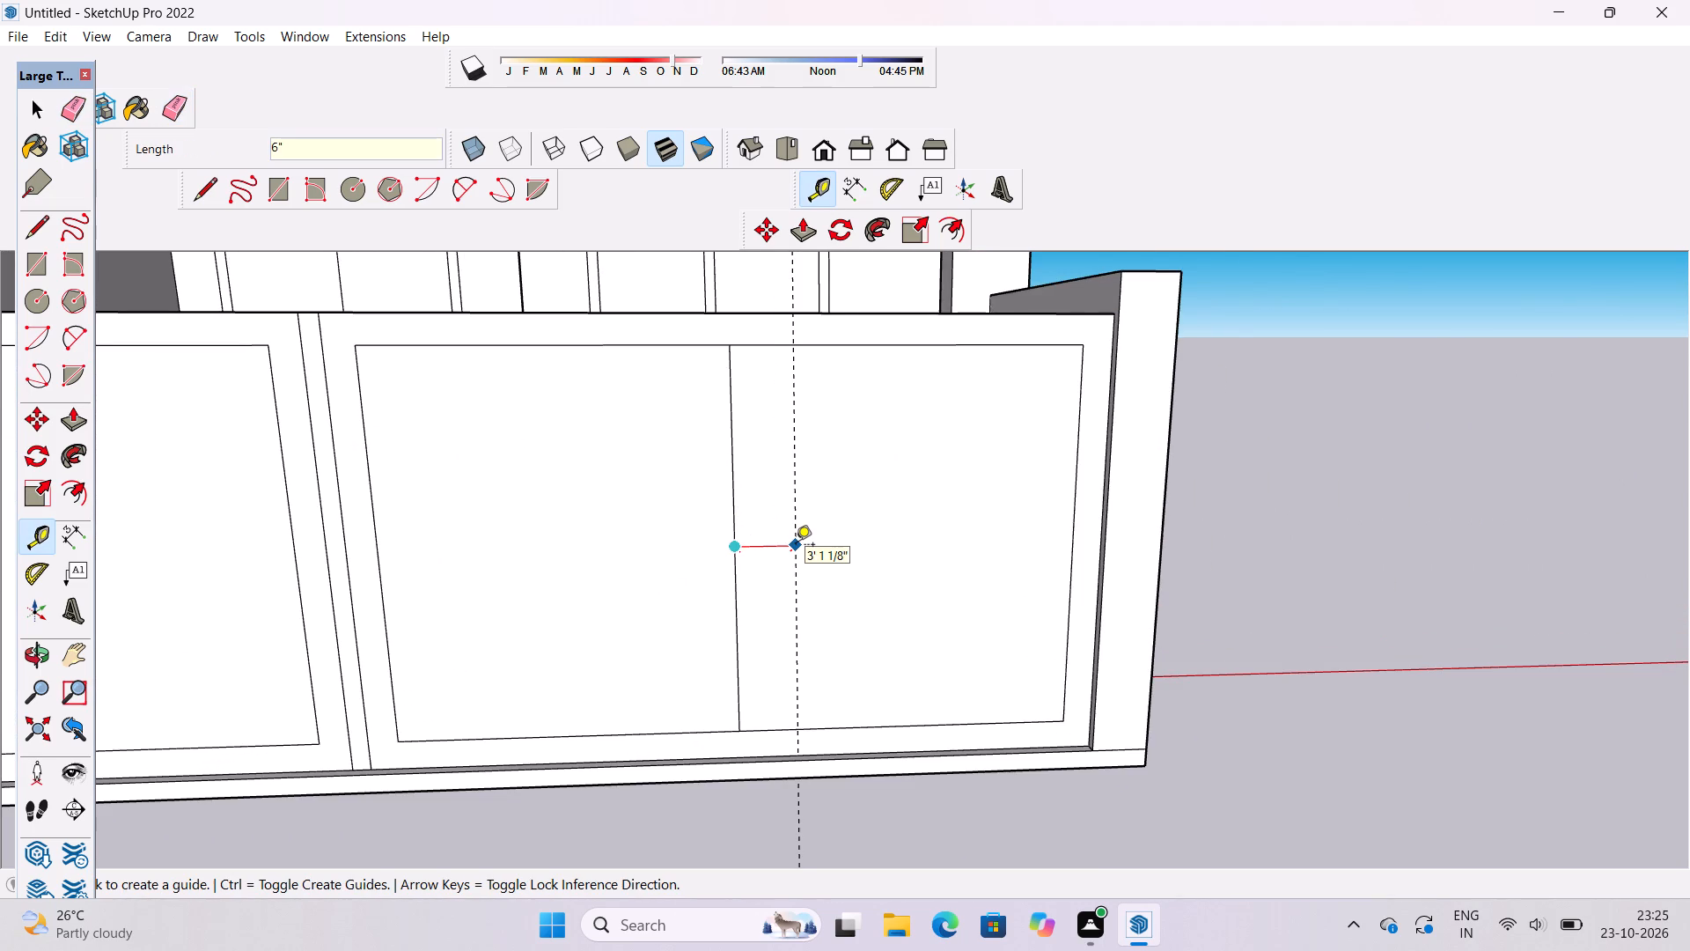
scroll(698, 549, "up", 4)
left_click(753, 473)
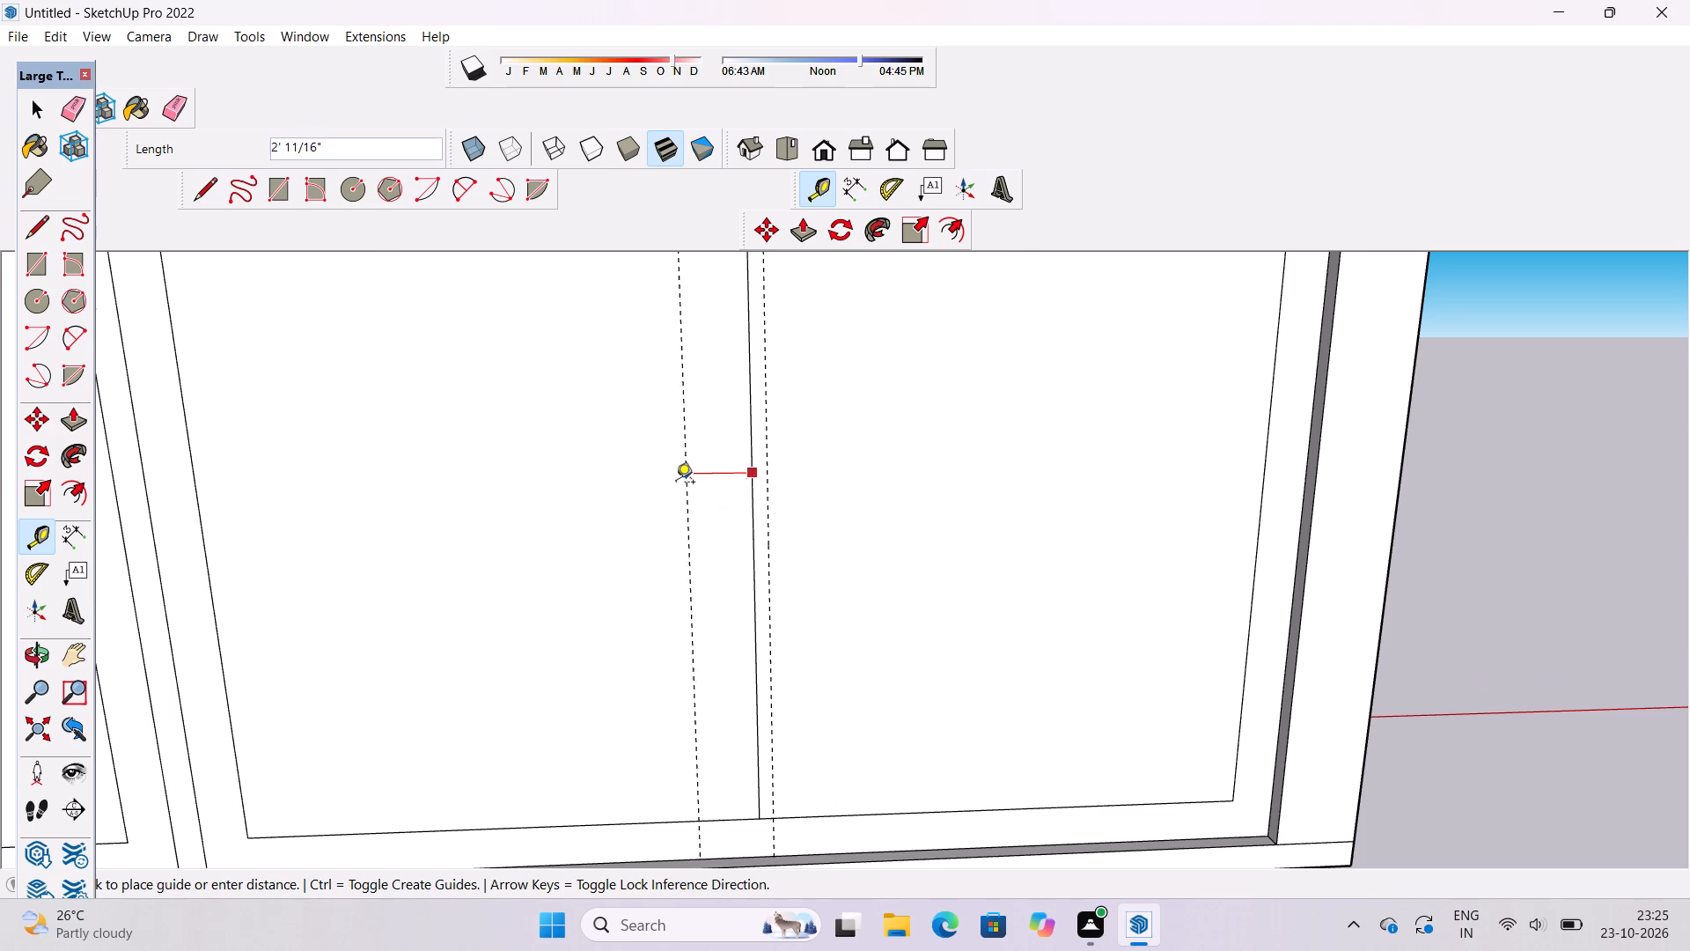
type("6\"")
key("Return")
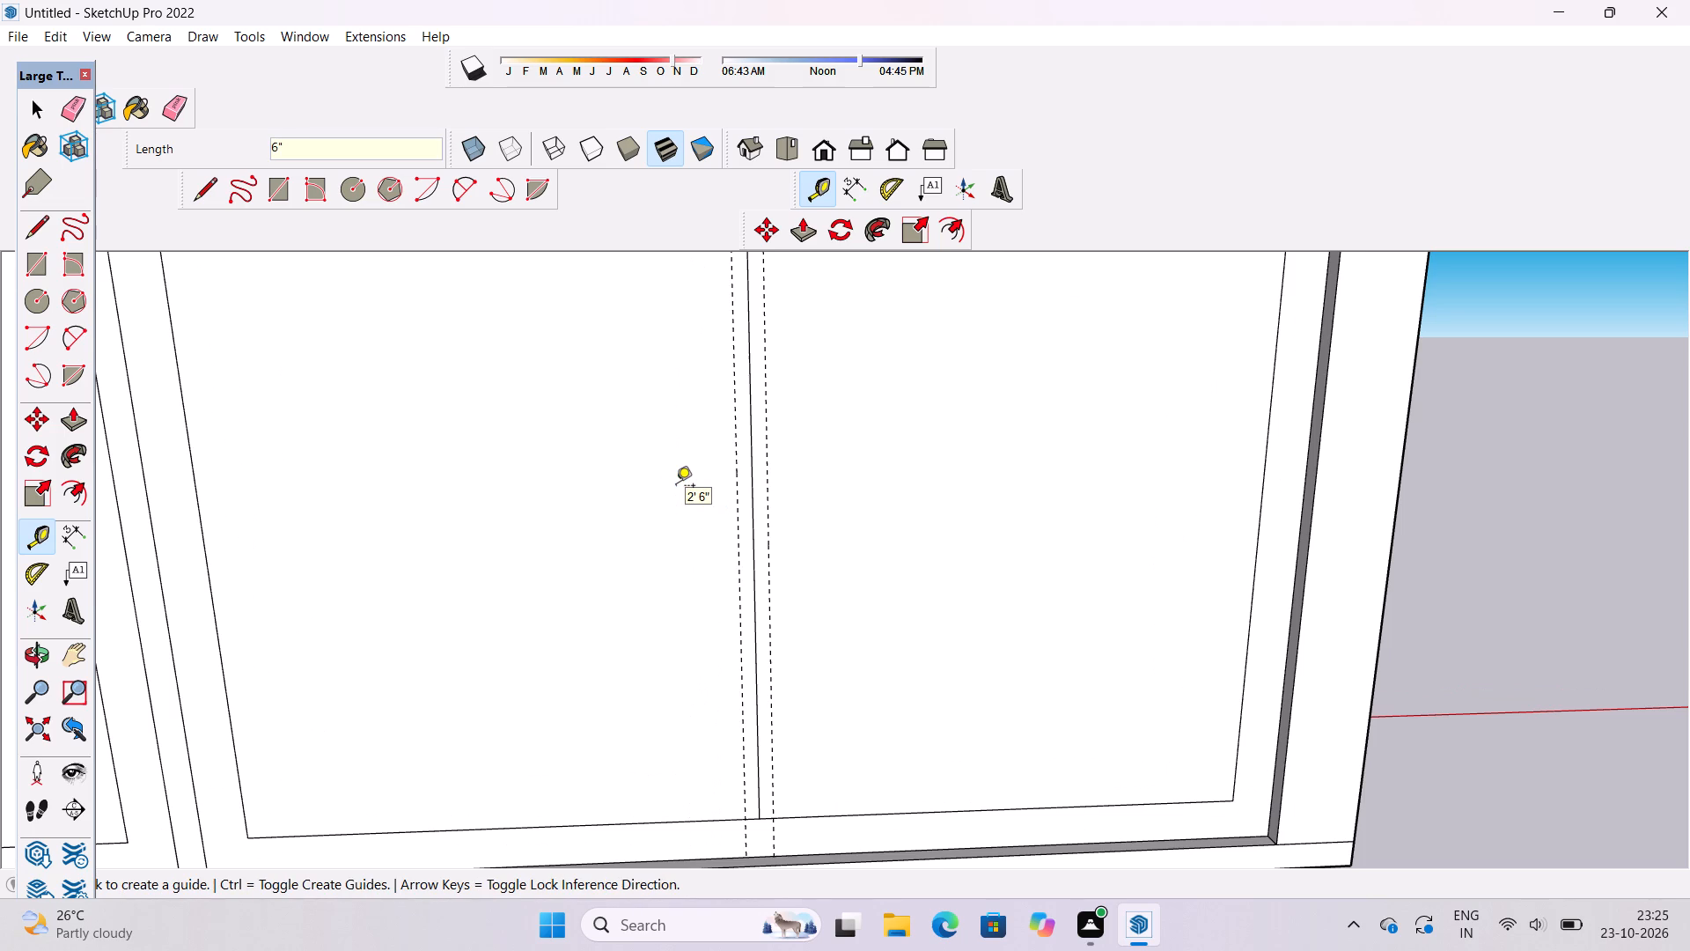
Draw a 1' by 20' rectangle between the guides, spanning the inset face of the leaf beside the low side wall.
scroll(674, 492, "down", 2)
scroll(451, 554, "down", 3)
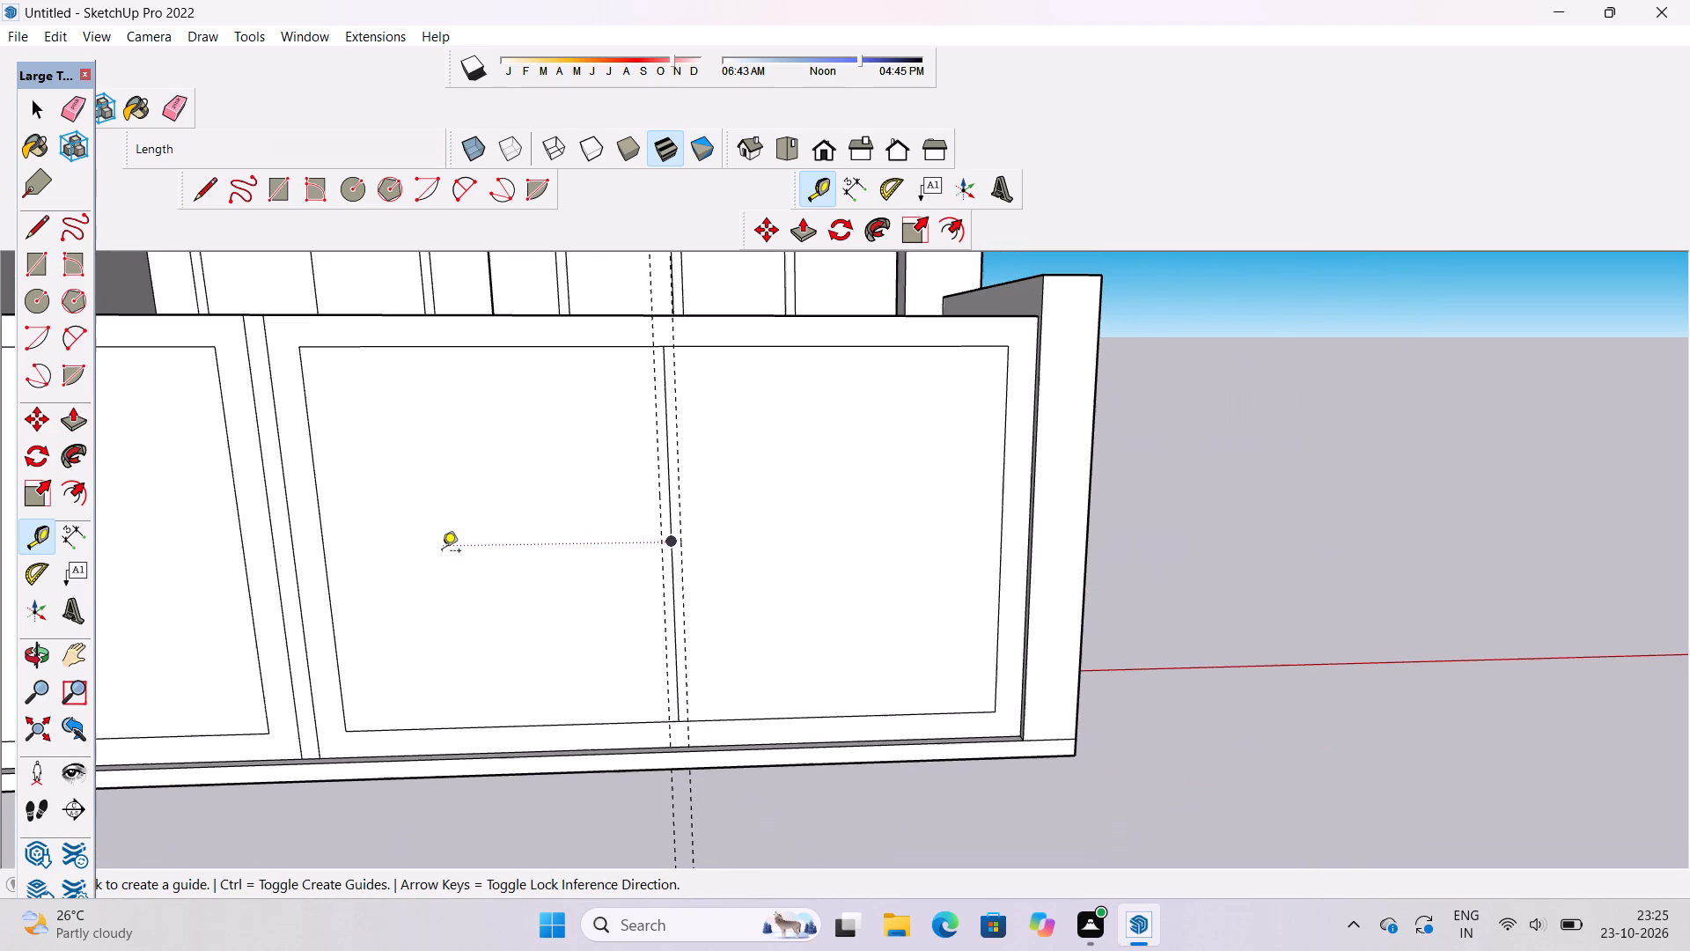
key("r")
scroll(658, 355, "up", 8)
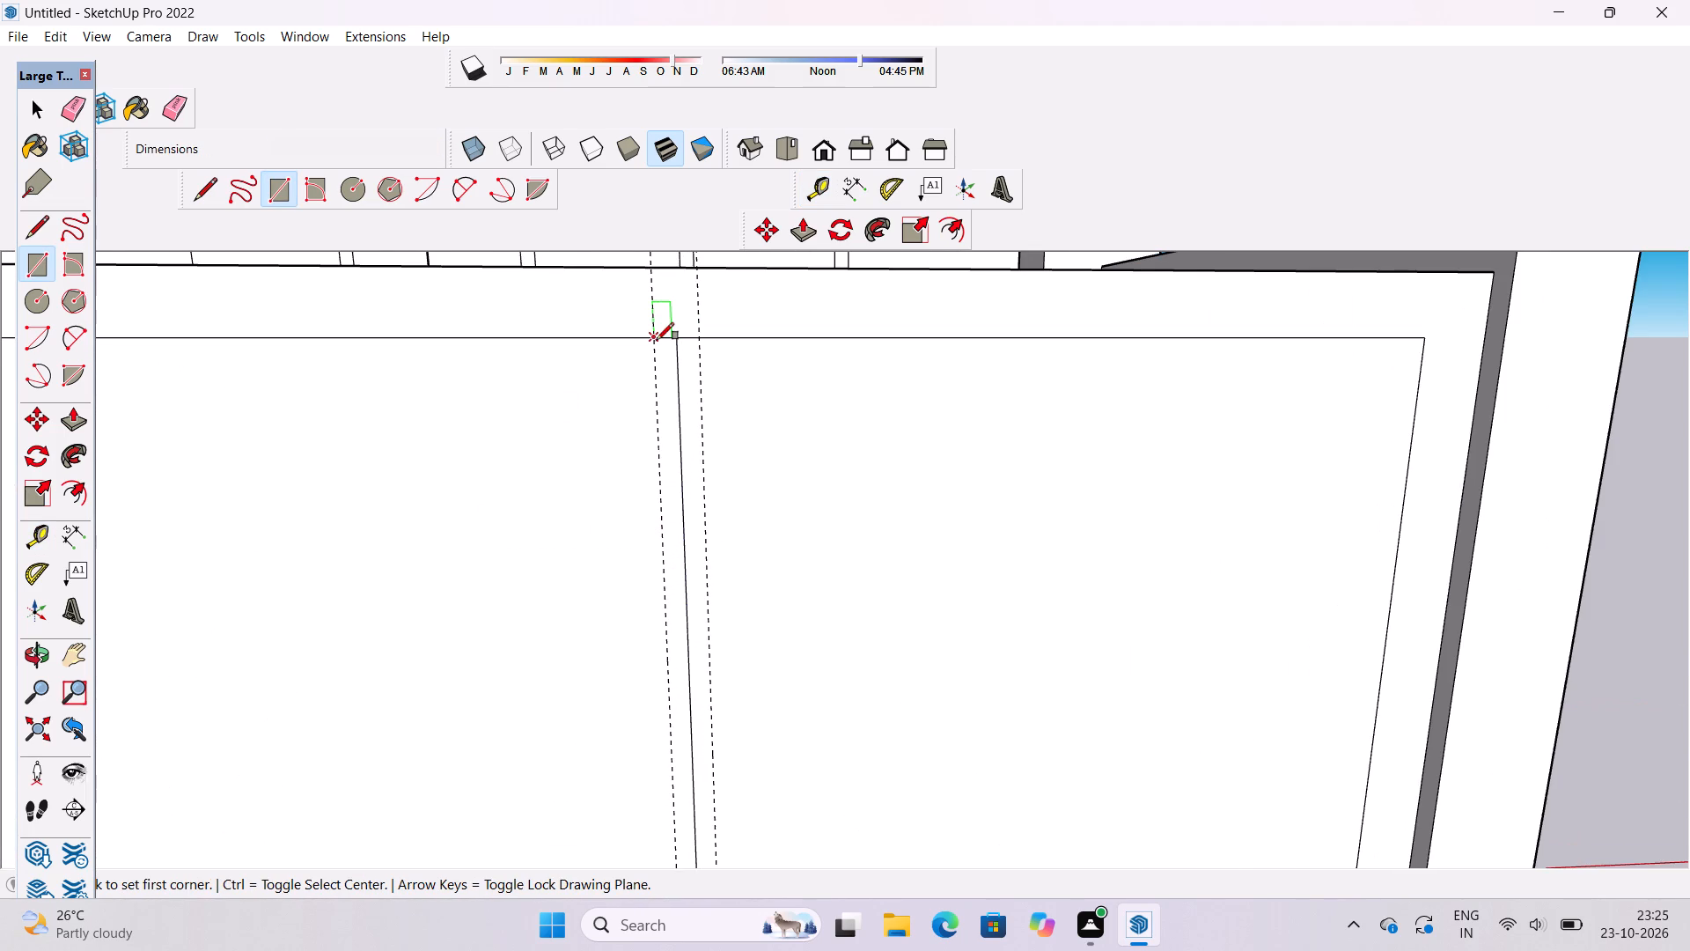
left_click(652, 337)
scroll(652, 337, "down", 7)
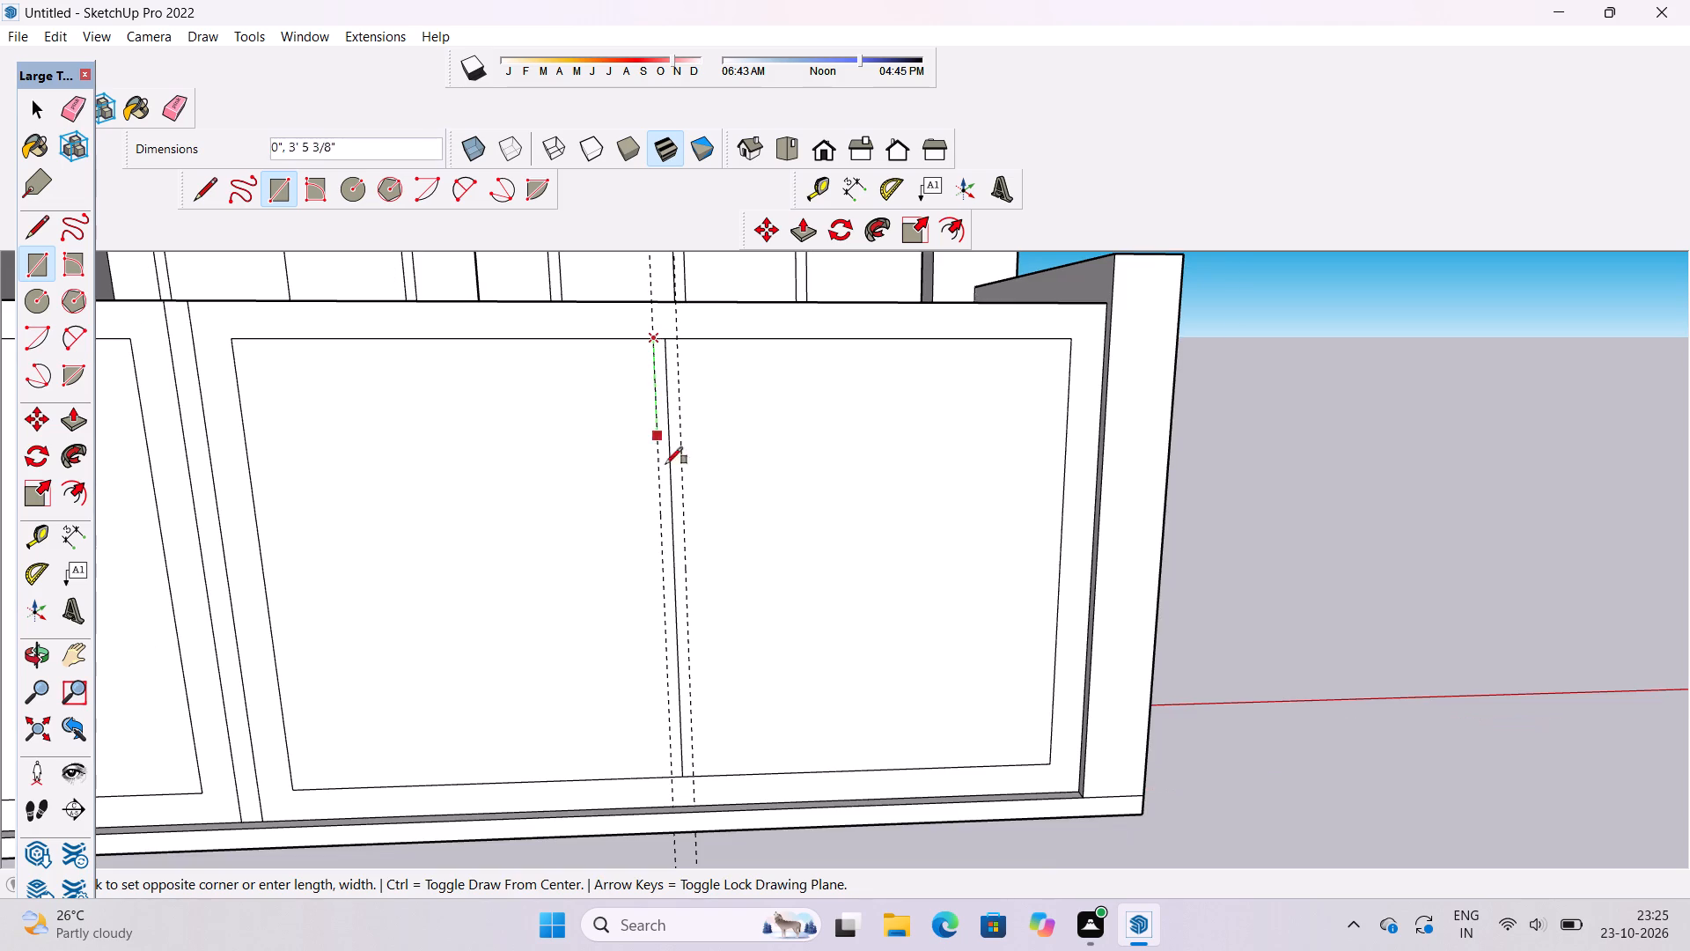
scroll(708, 765, "up", 4)
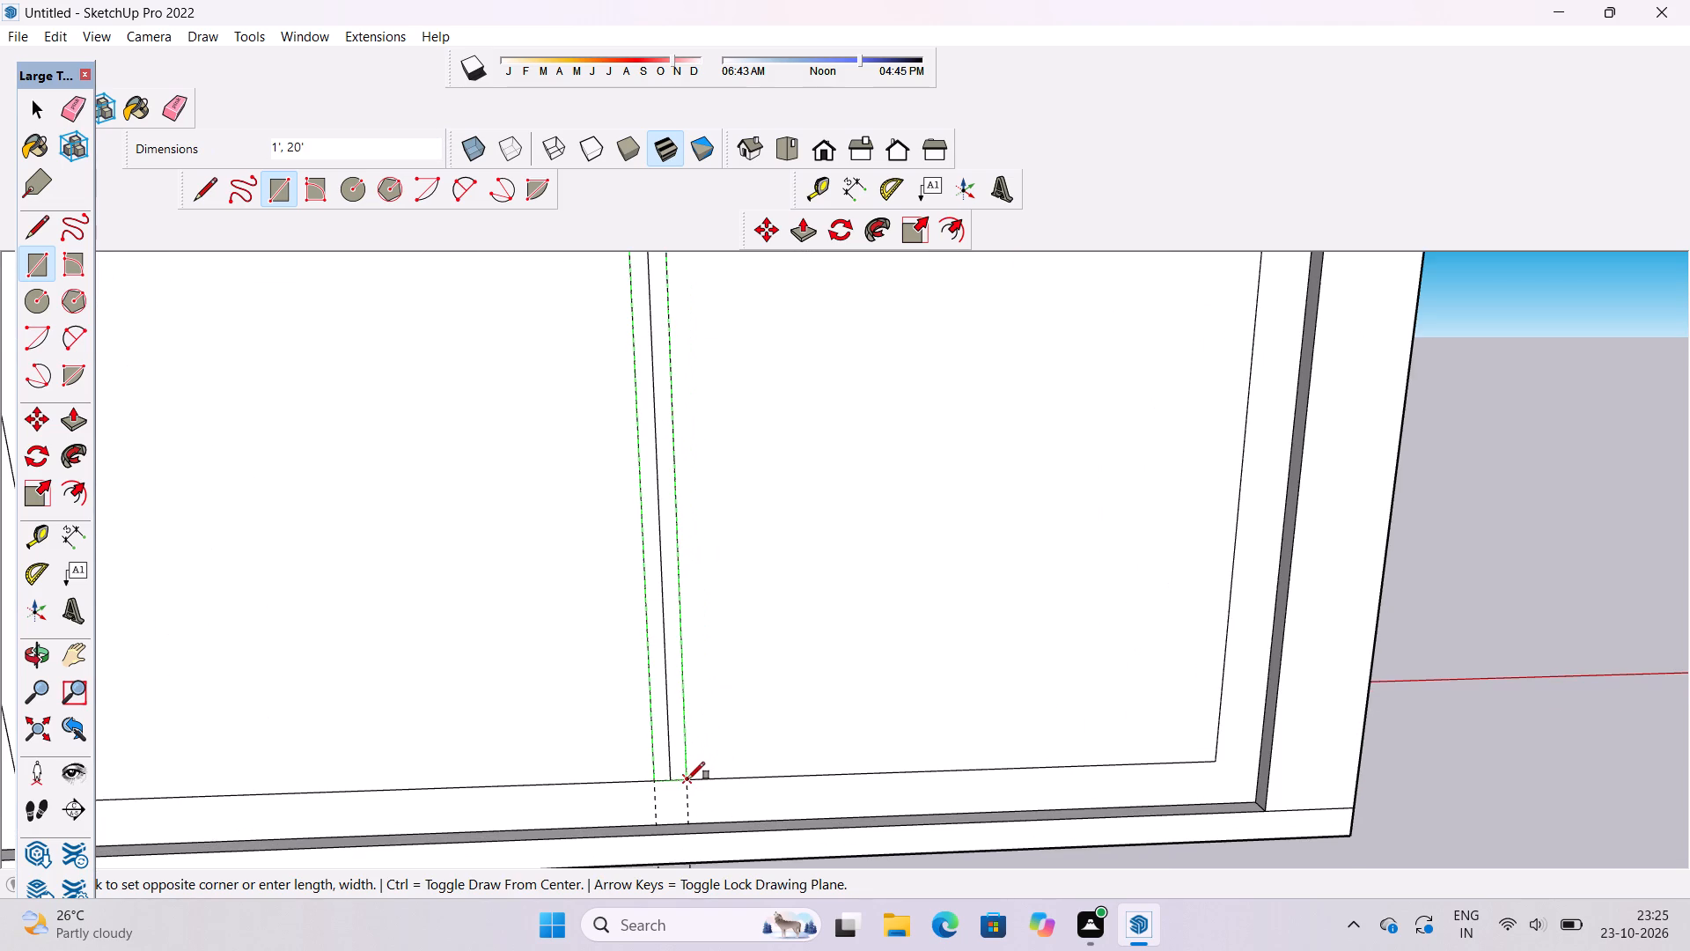
left_click(687, 779)
Erase the two guides and the centre line inside the mullion strip on the leaf beside the low side wall.
scroll(686, 778, "down", 3)
key("e")
scroll(686, 777, "up", 3)
scroll(641, 665, "down", 6)
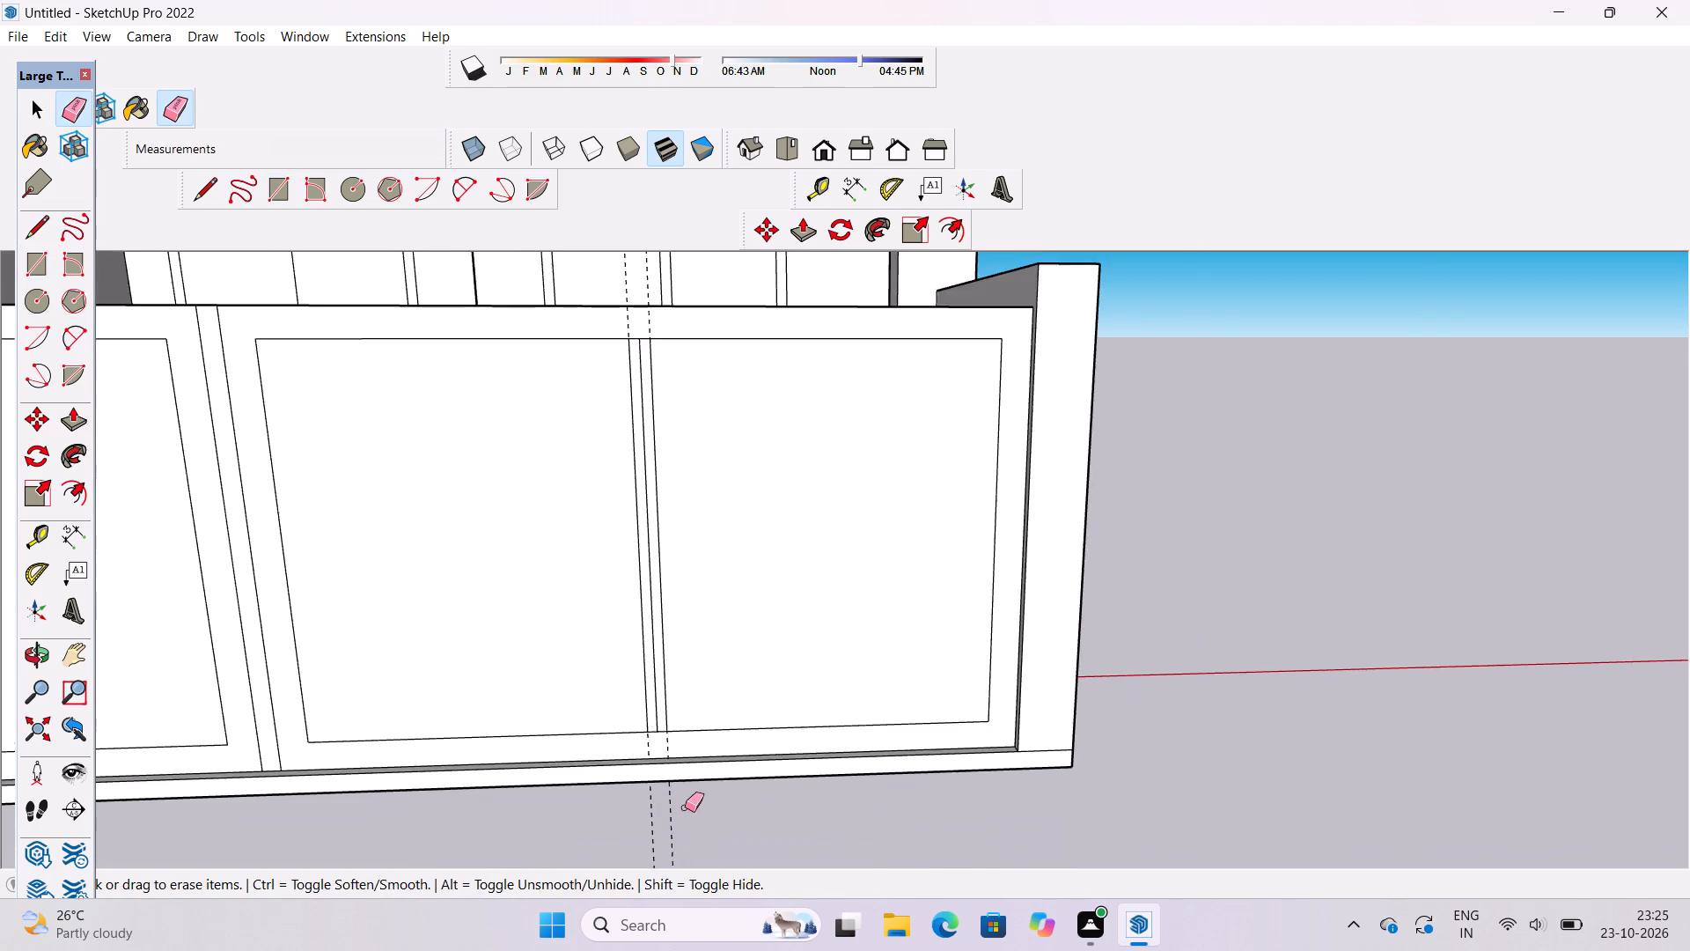
scroll(685, 811, "up", 2)
left_click_drag(690, 815, 643, 815)
scroll(651, 722, "up", 5)
left_click(649, 633)
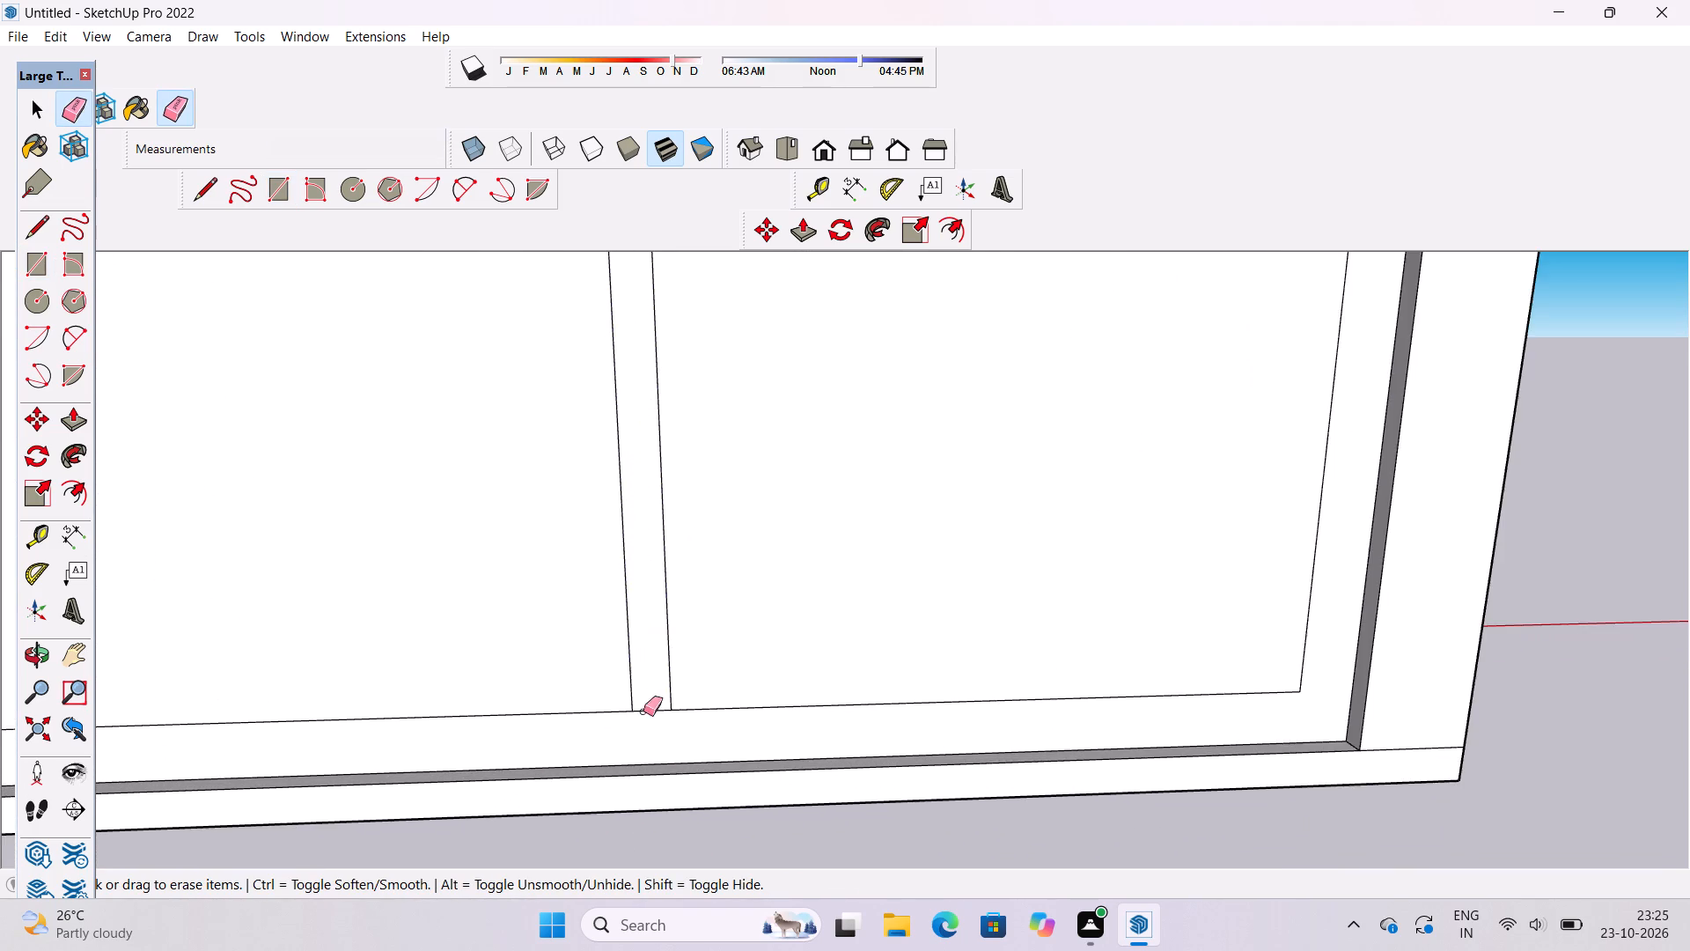
Push the panel nearest the low side wall back about 1' 15/16" through the gate's thickness to cut an opening.
scroll(658, 781, "down", 15)
scroll(694, 796, "up", 2)
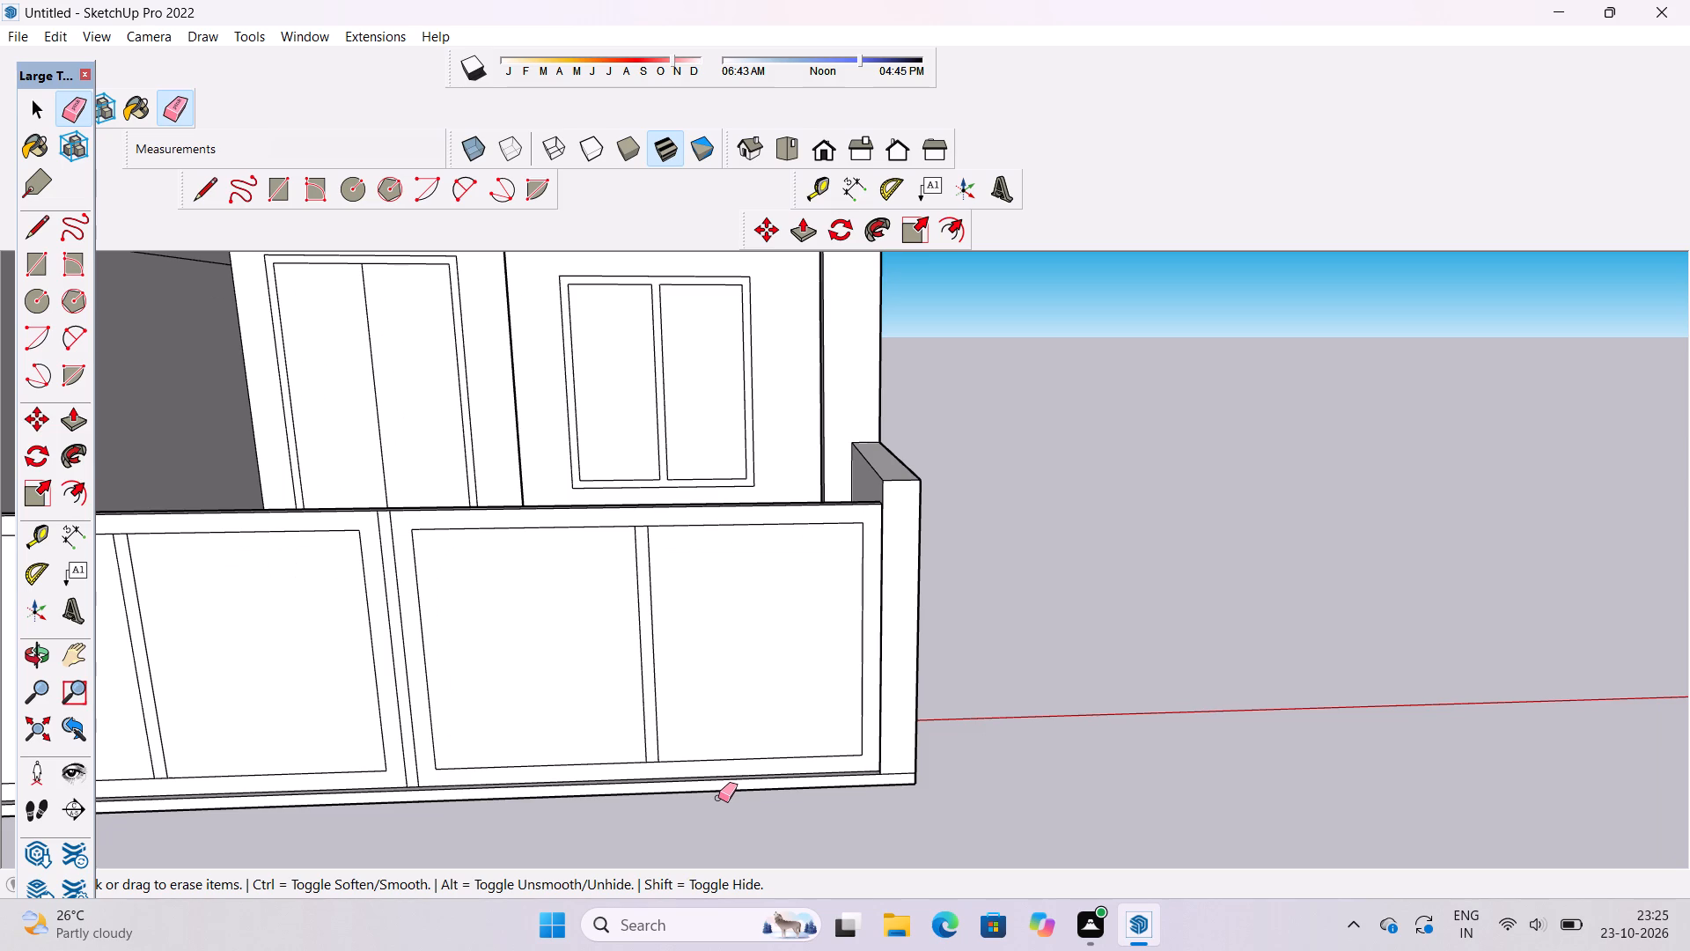
scroll(883, 778, "down", 2)
key("space")
key("o")
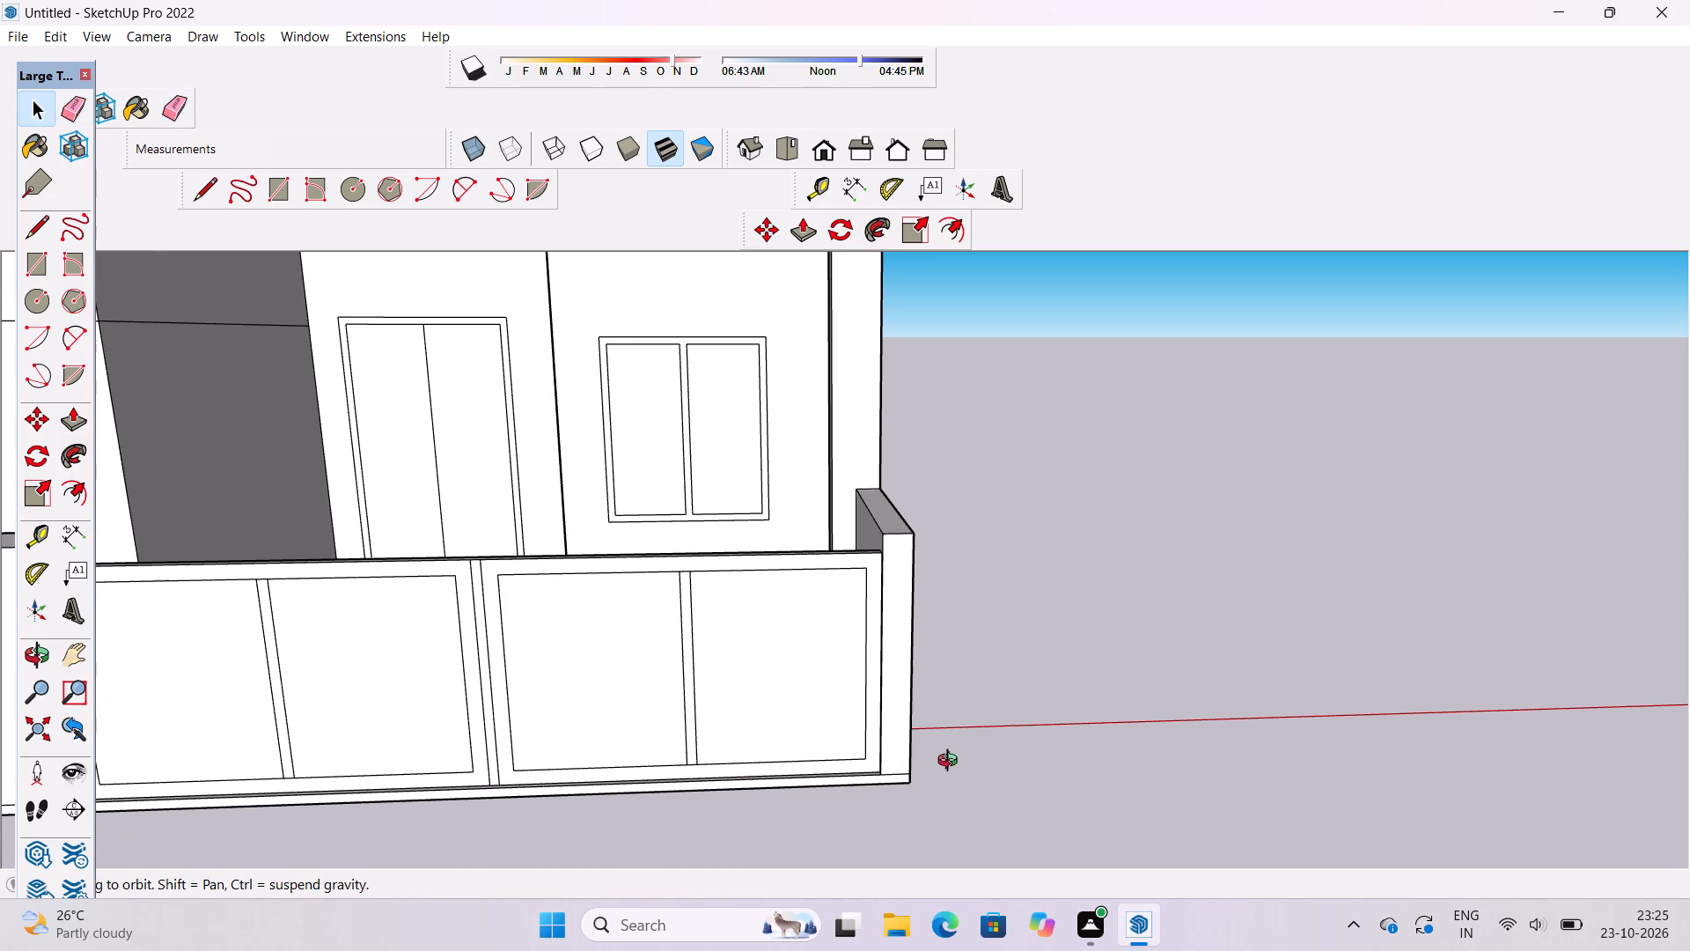
key("p")
scroll(788, 652, "up", 4)
left_click(795, 617)
scroll(868, 512, "up", 12)
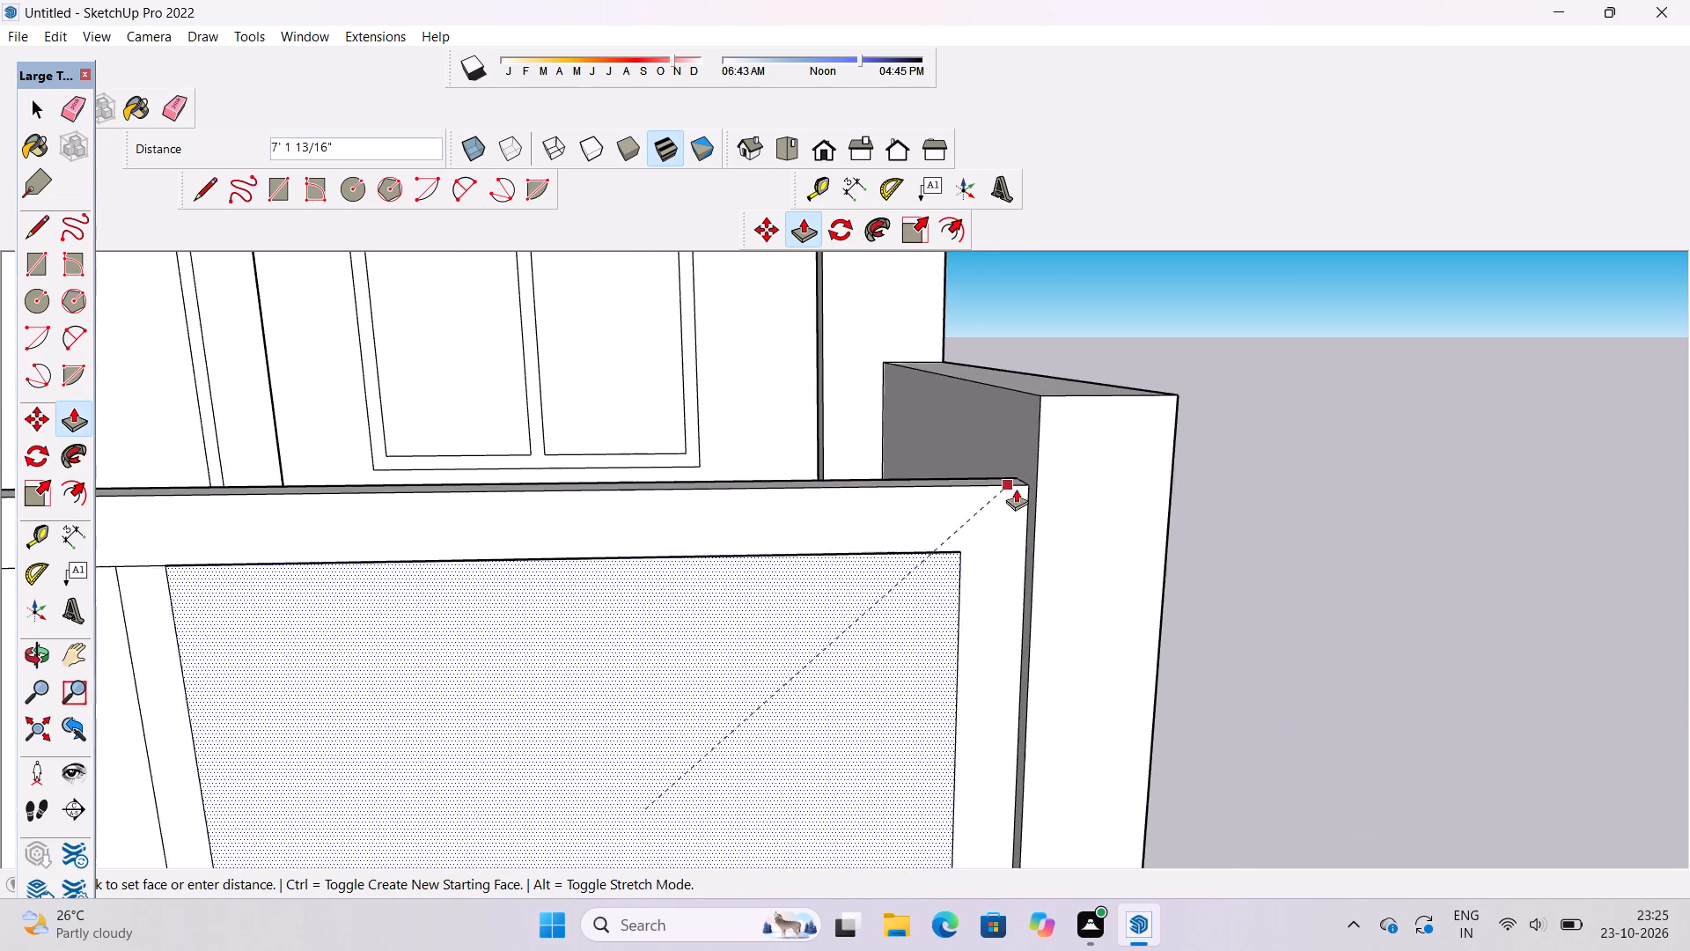
scroll(1016, 489, "up", 3)
left_click(1024, 467)
scroll(1109, 415, "down", 13)
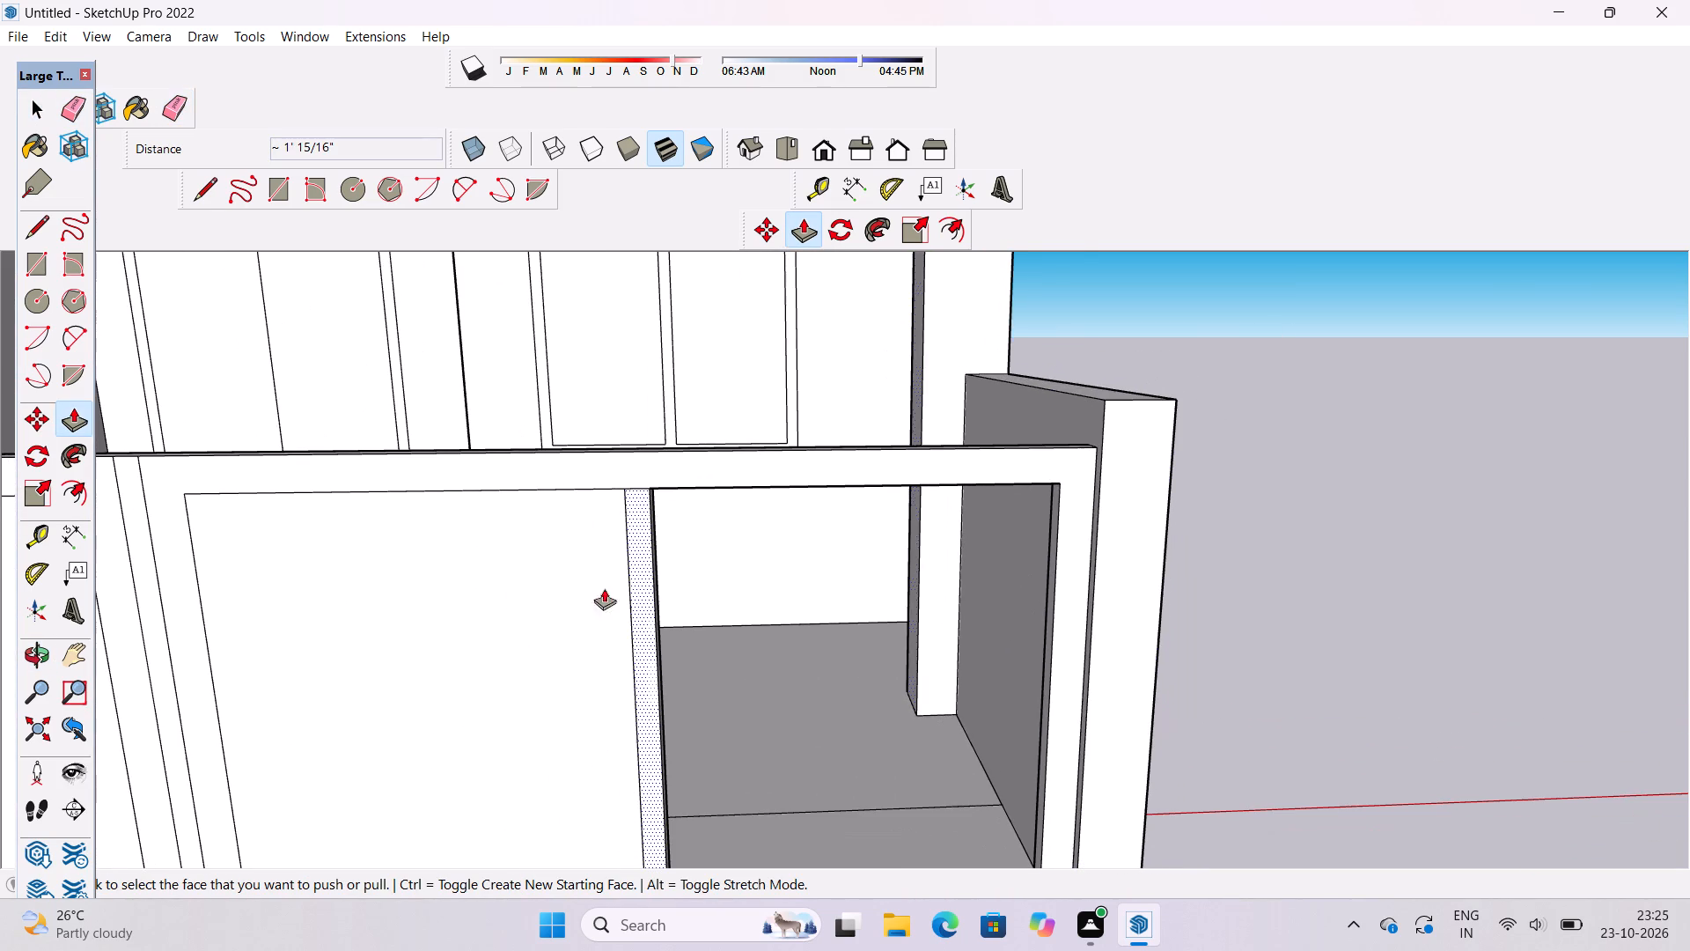
Push the remaining panel of the leaf beside the low side wall back about 1' 15/16" to cut an opening through the gate.
scroll(473, 586, "down", 6)
scroll(452, 588, "up", 7)
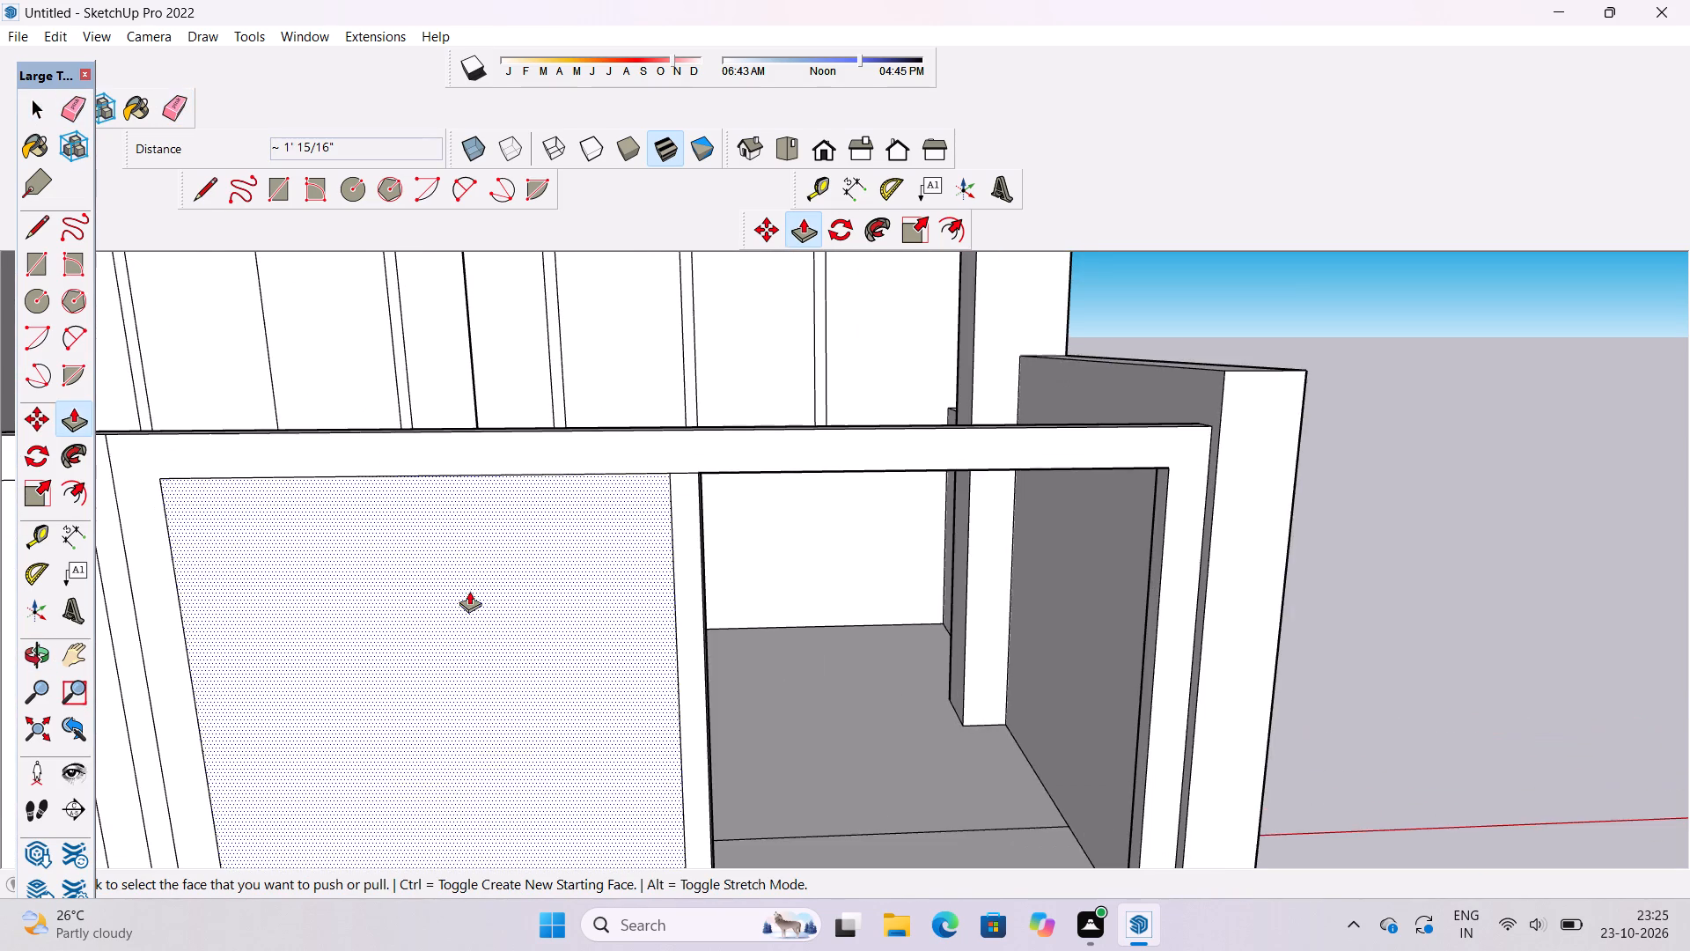
left_click(469, 591)
scroll(523, 579, "down", 5)
scroll(871, 491, "up", 3)
scroll(985, 475, "up", 11)
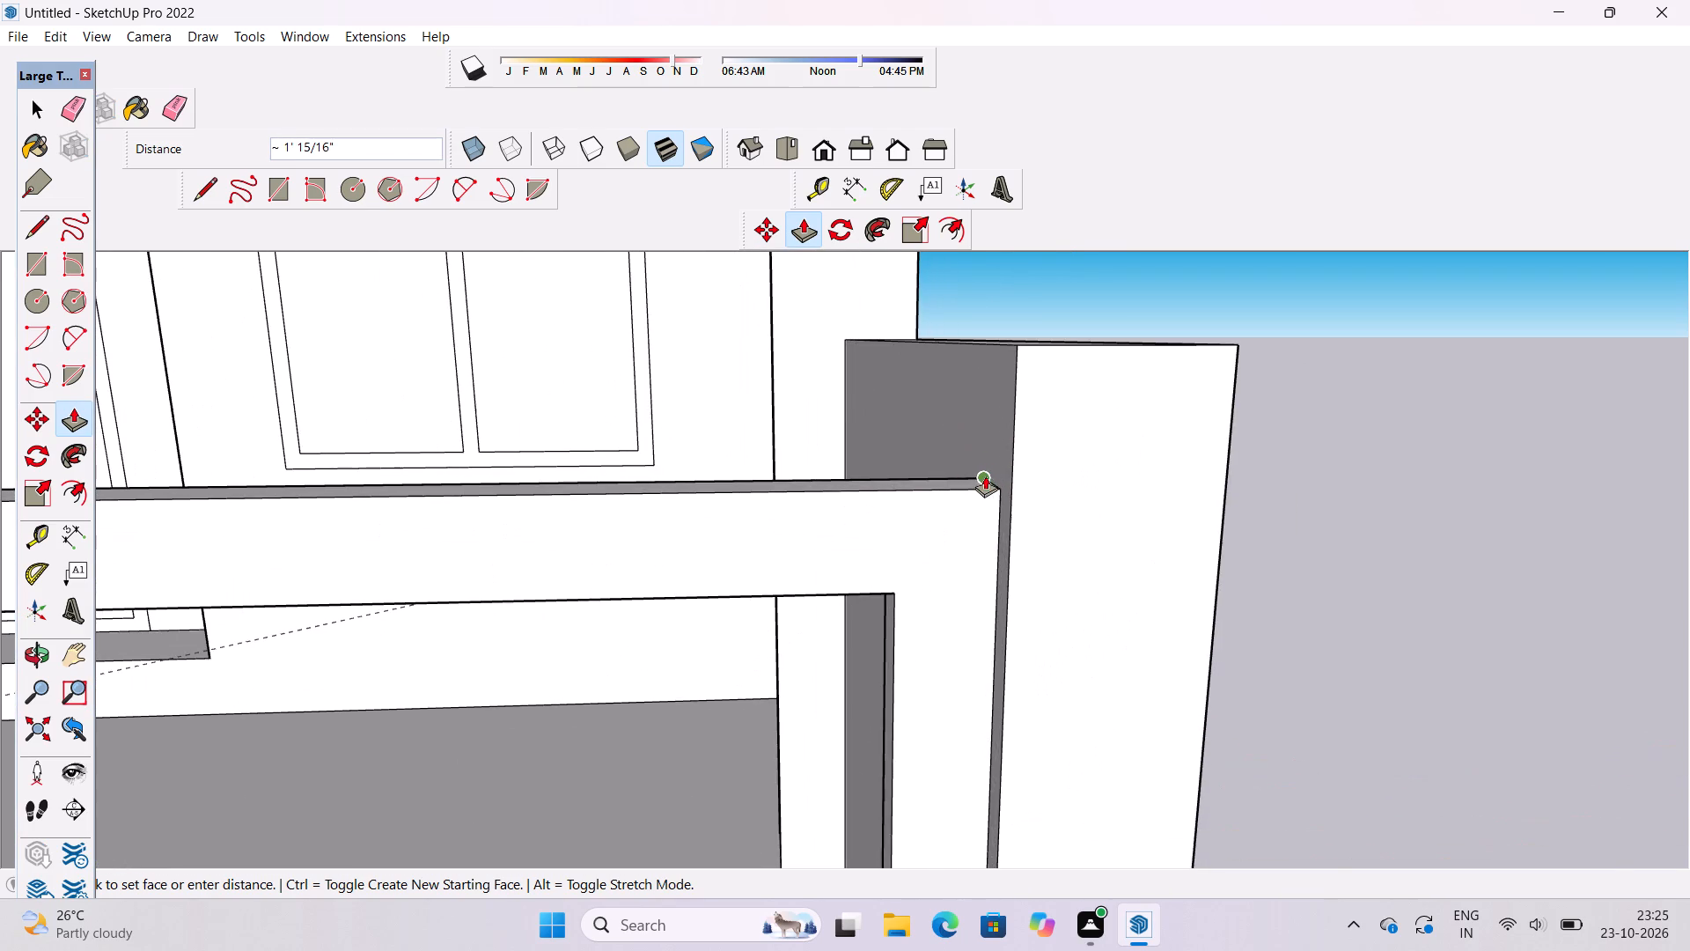
left_click(985, 475)
Push the other leaf's panel nearest the gate's centre back about 1' 15/16" through the gate to cut an opening.
scroll(1148, 439, "down", 14)
scroll(875, 479, "up", 10)
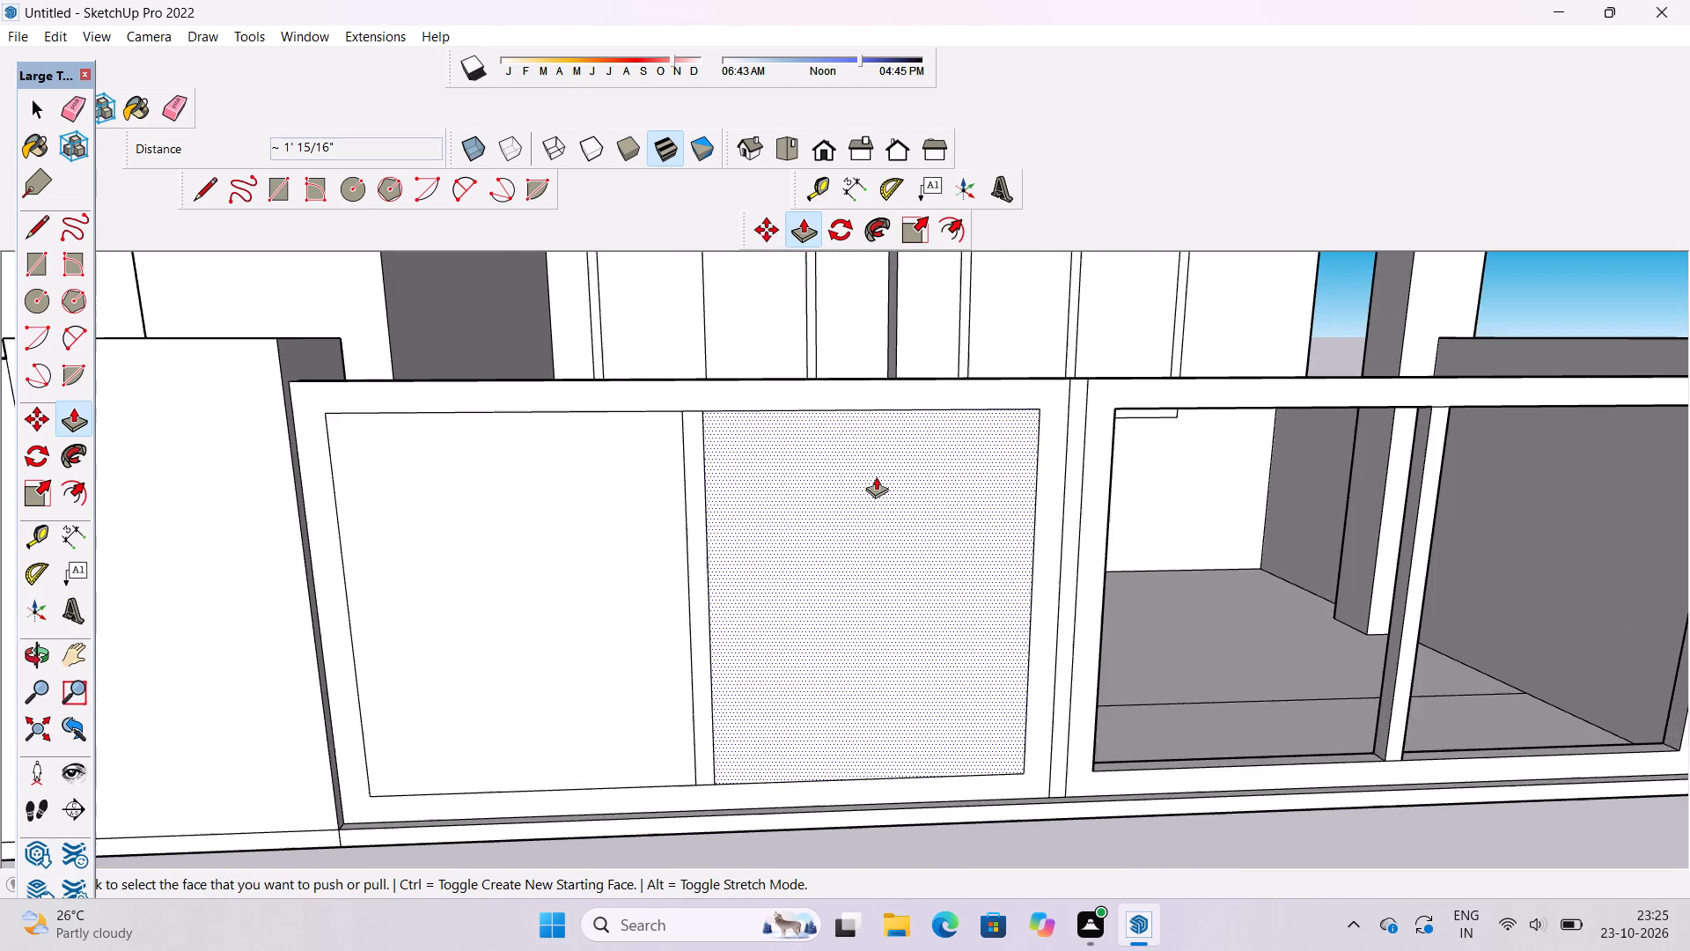
left_click(859, 492)
scroll(859, 492, "down", 5)
scroll(1081, 387, "up", 9)
scroll(1116, 423, "down", 3)
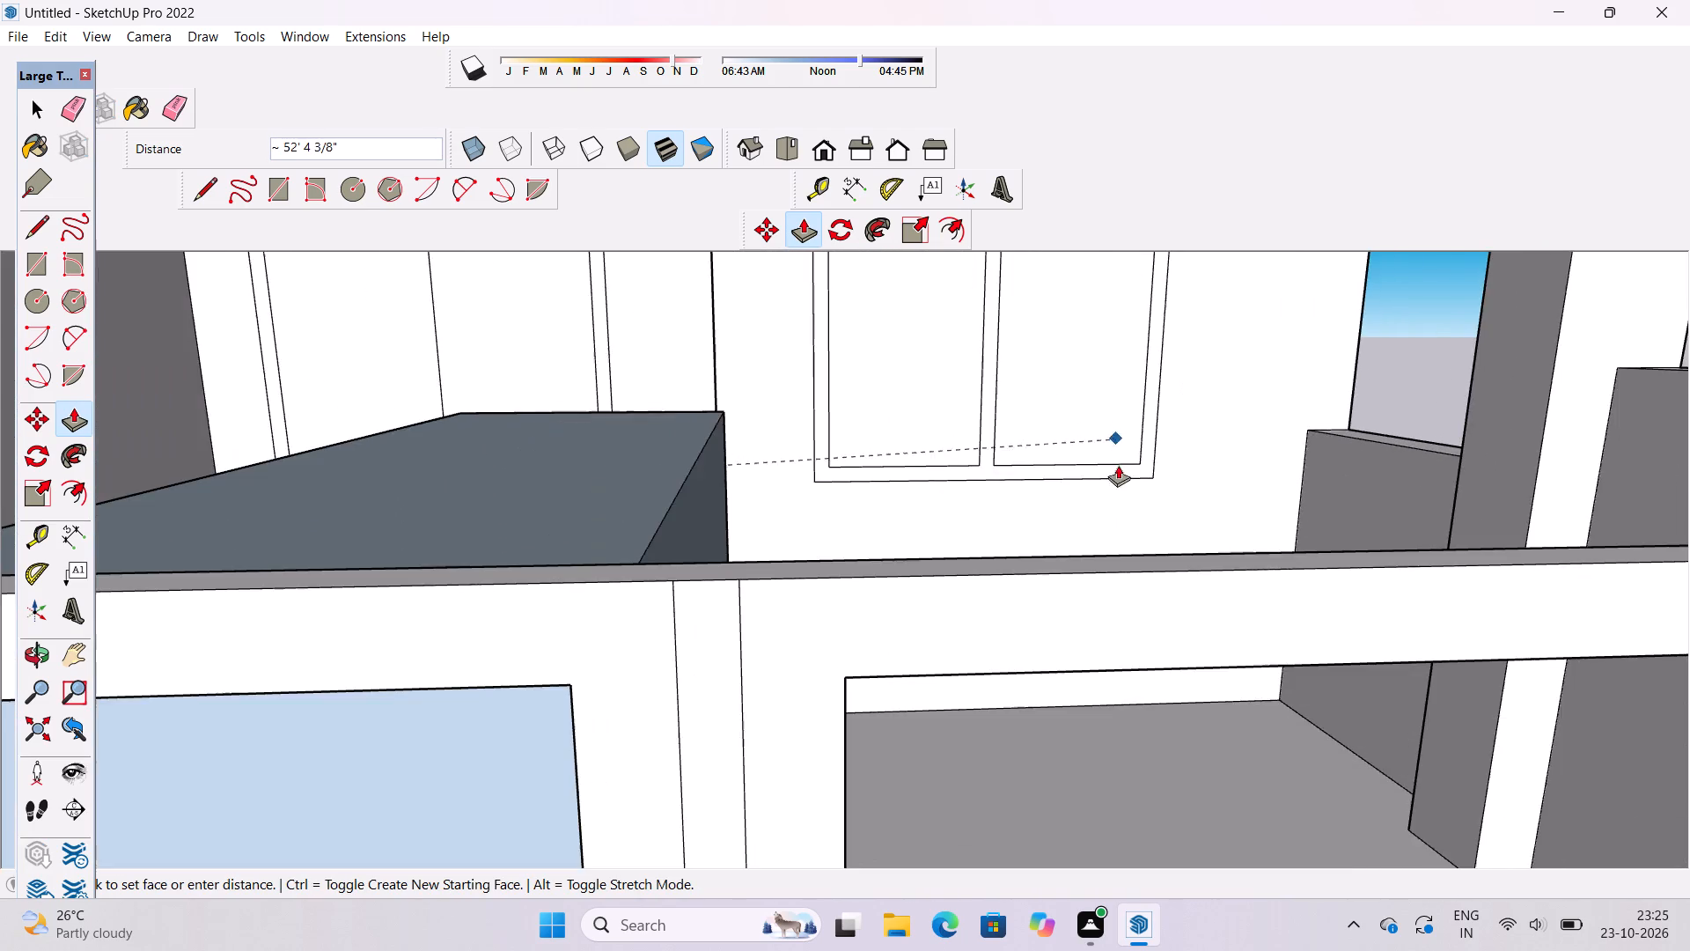
scroll(1143, 520, "up", 4)
scroll(1150, 527, "down", 1)
scroll(1202, 615, "down", 4)
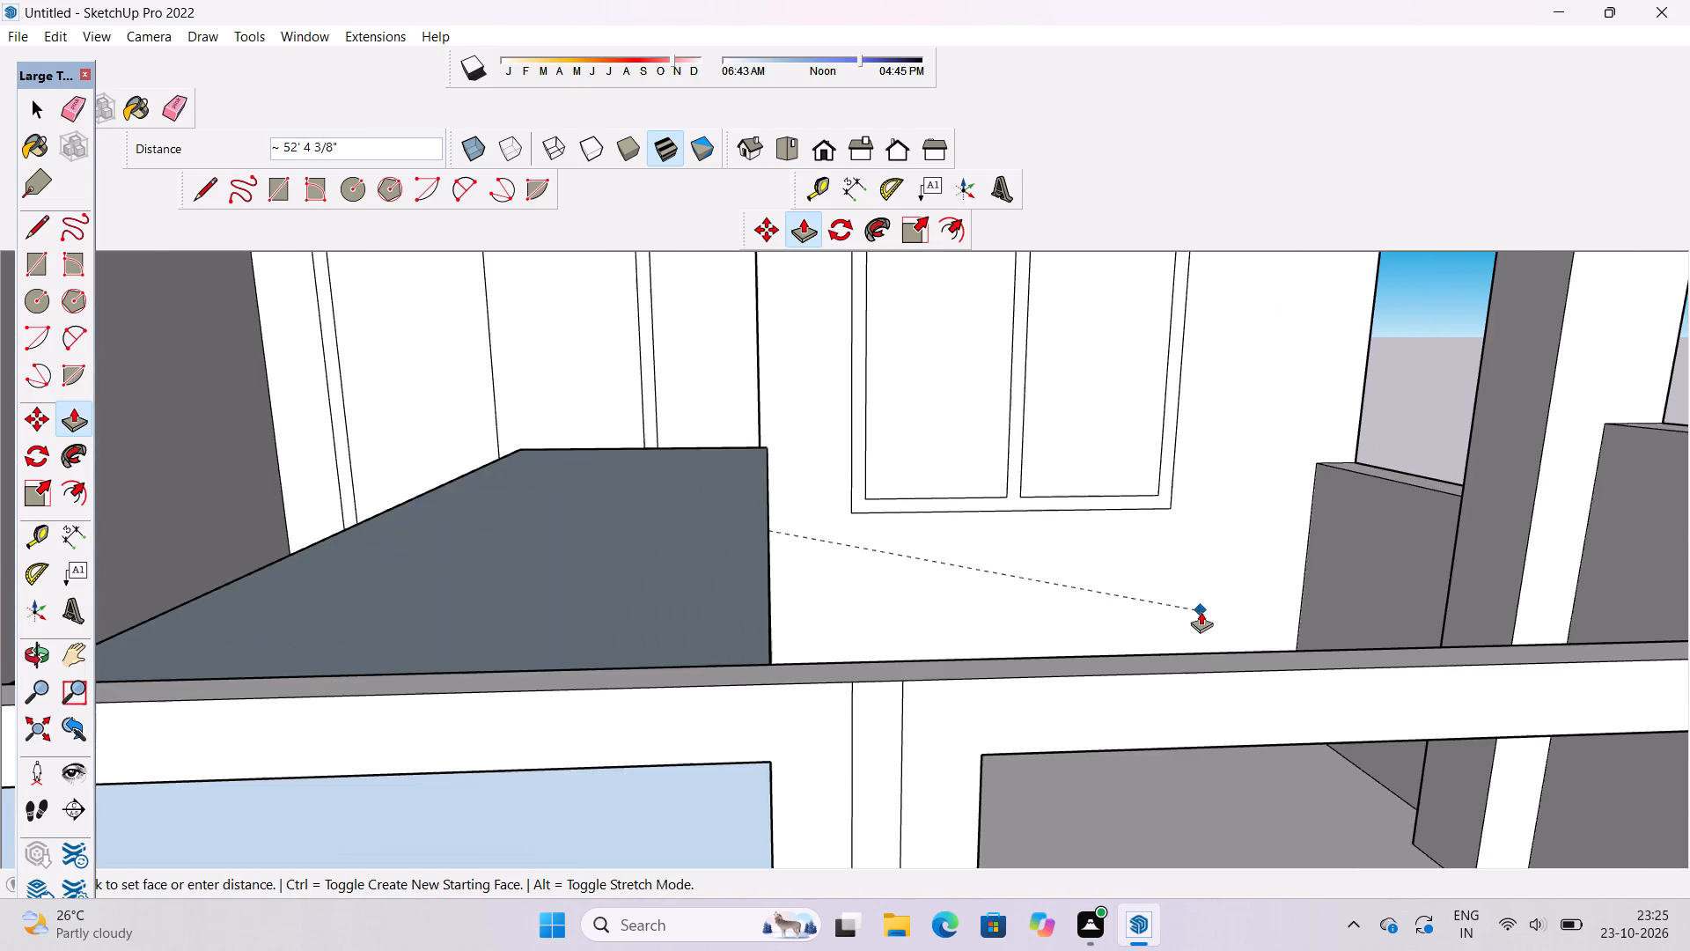
left_click(1239, 657)
Push the last solid gate panel, beside the front wall's pillar, back through the gate's full thickness to cut an opening.
scroll(1201, 558, "down", 10)
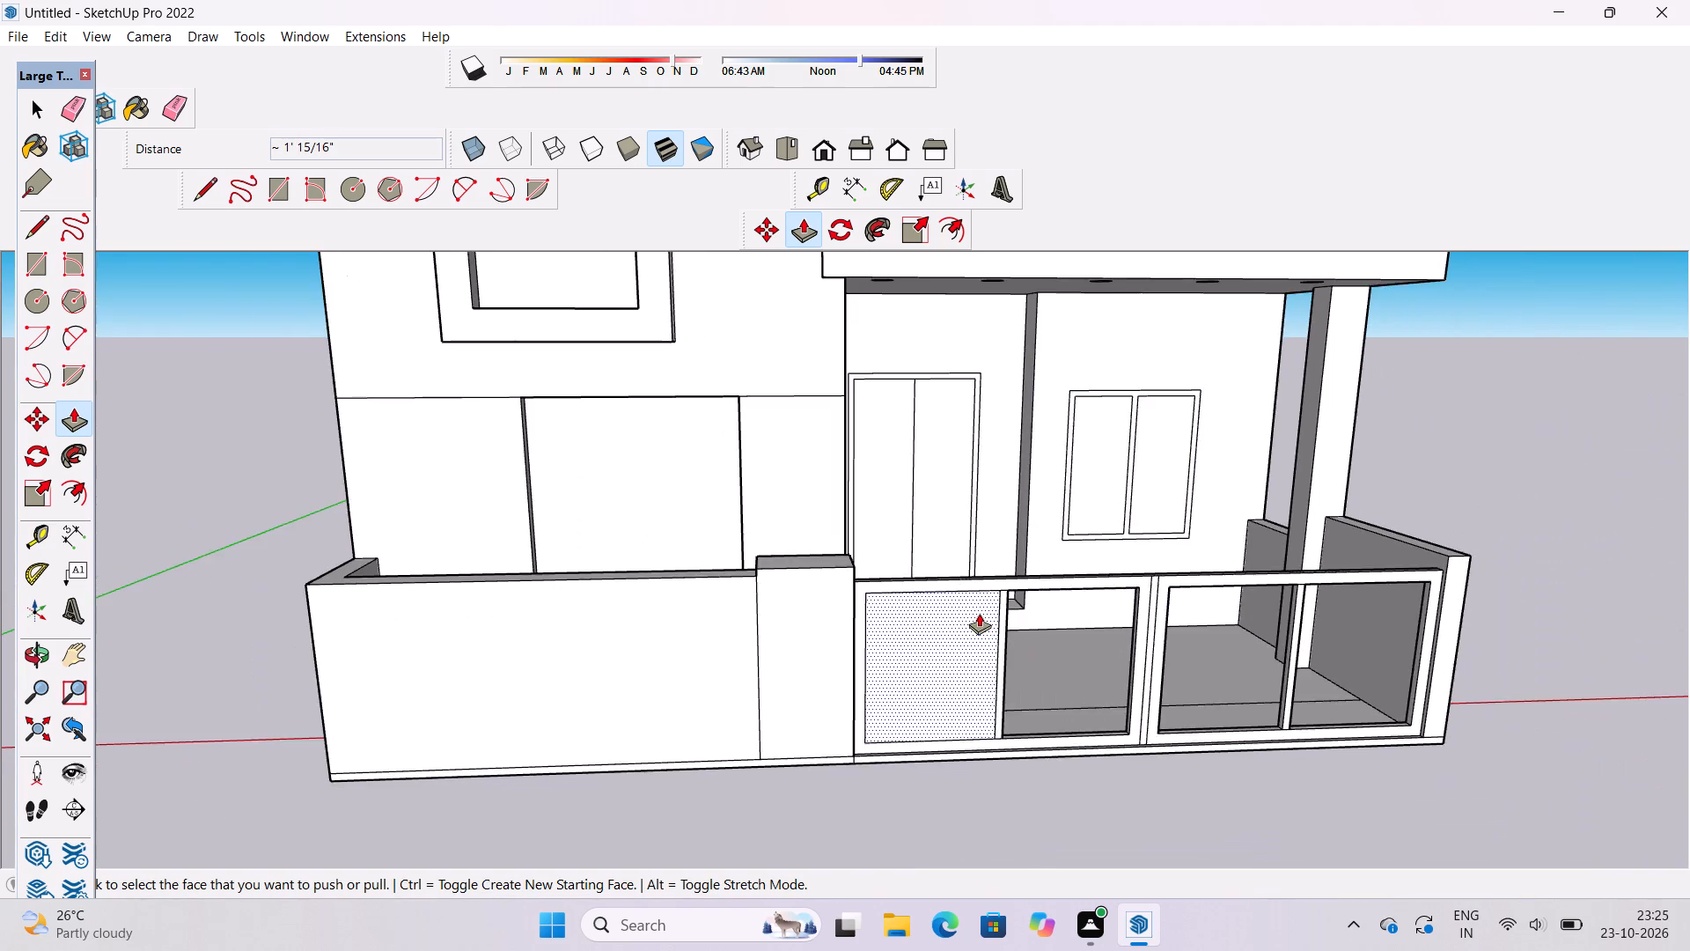
scroll(977, 614, "up", 7)
left_click(977, 614)
scroll(1040, 512, "up", 8)
scroll(1041, 512, "down", 3)
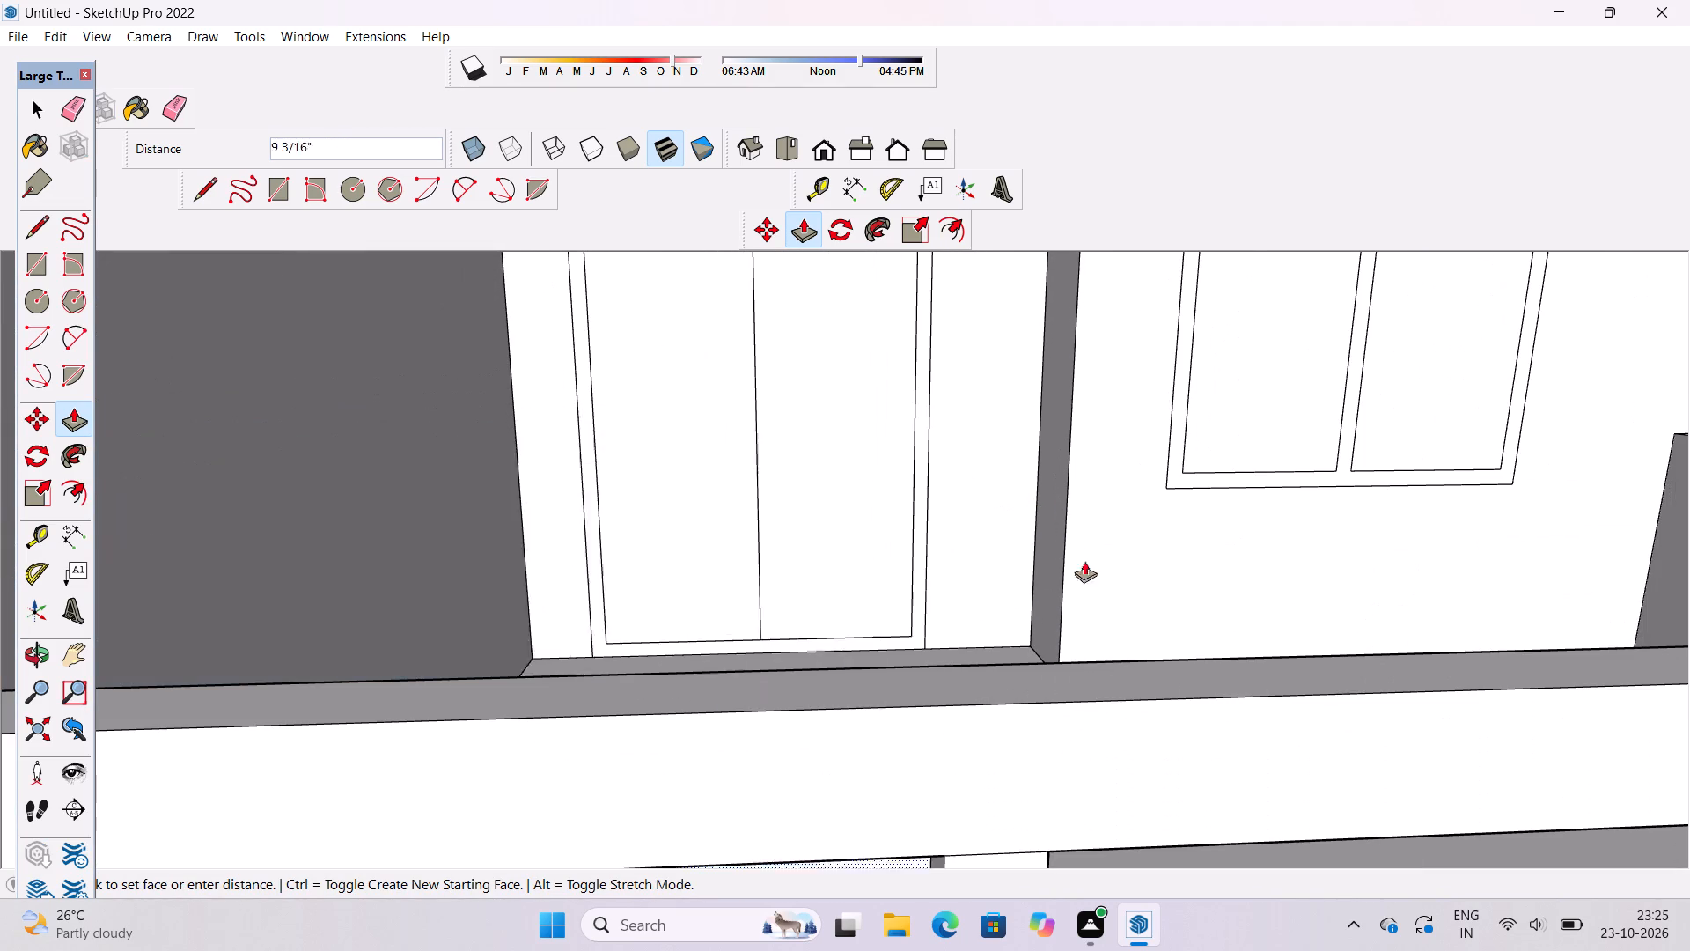
left_click(1187, 660)
Examine the gate's four panel openings against the whole front facade.
scroll(976, 646, "down", 5)
key("o")
scroll(1004, 570, "down", 2)
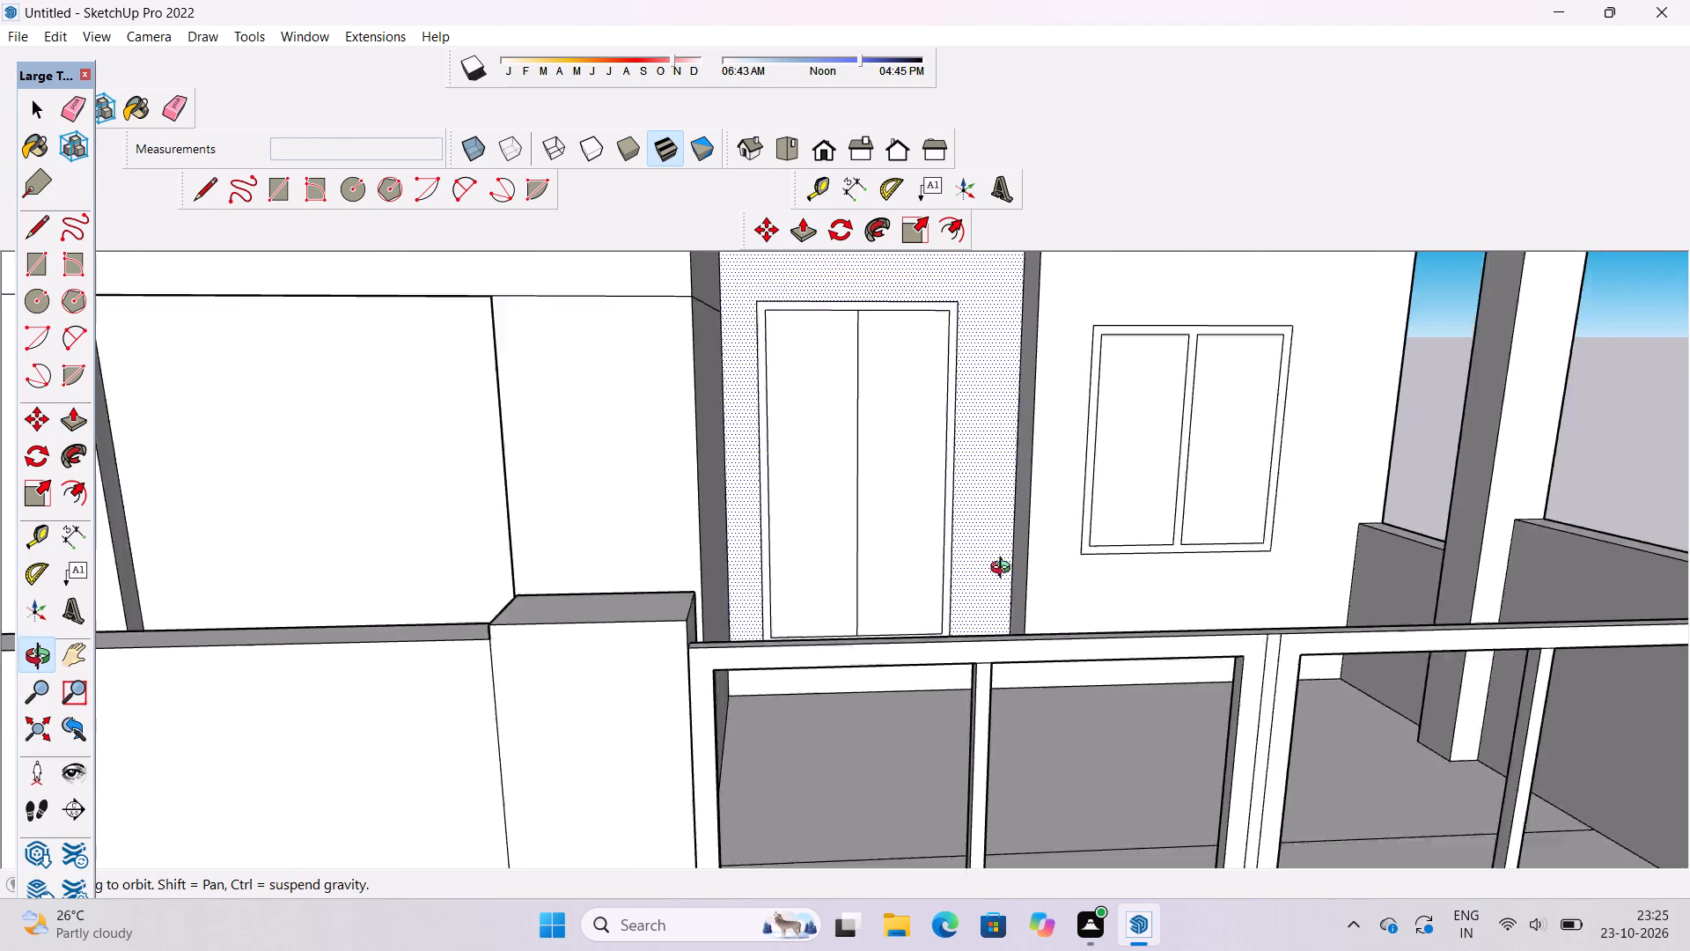
scroll(1004, 570, "down", 11)
left_click_drag(1024, 585, 863, 580, "shift")
key("space")
left_click(1259, 498)
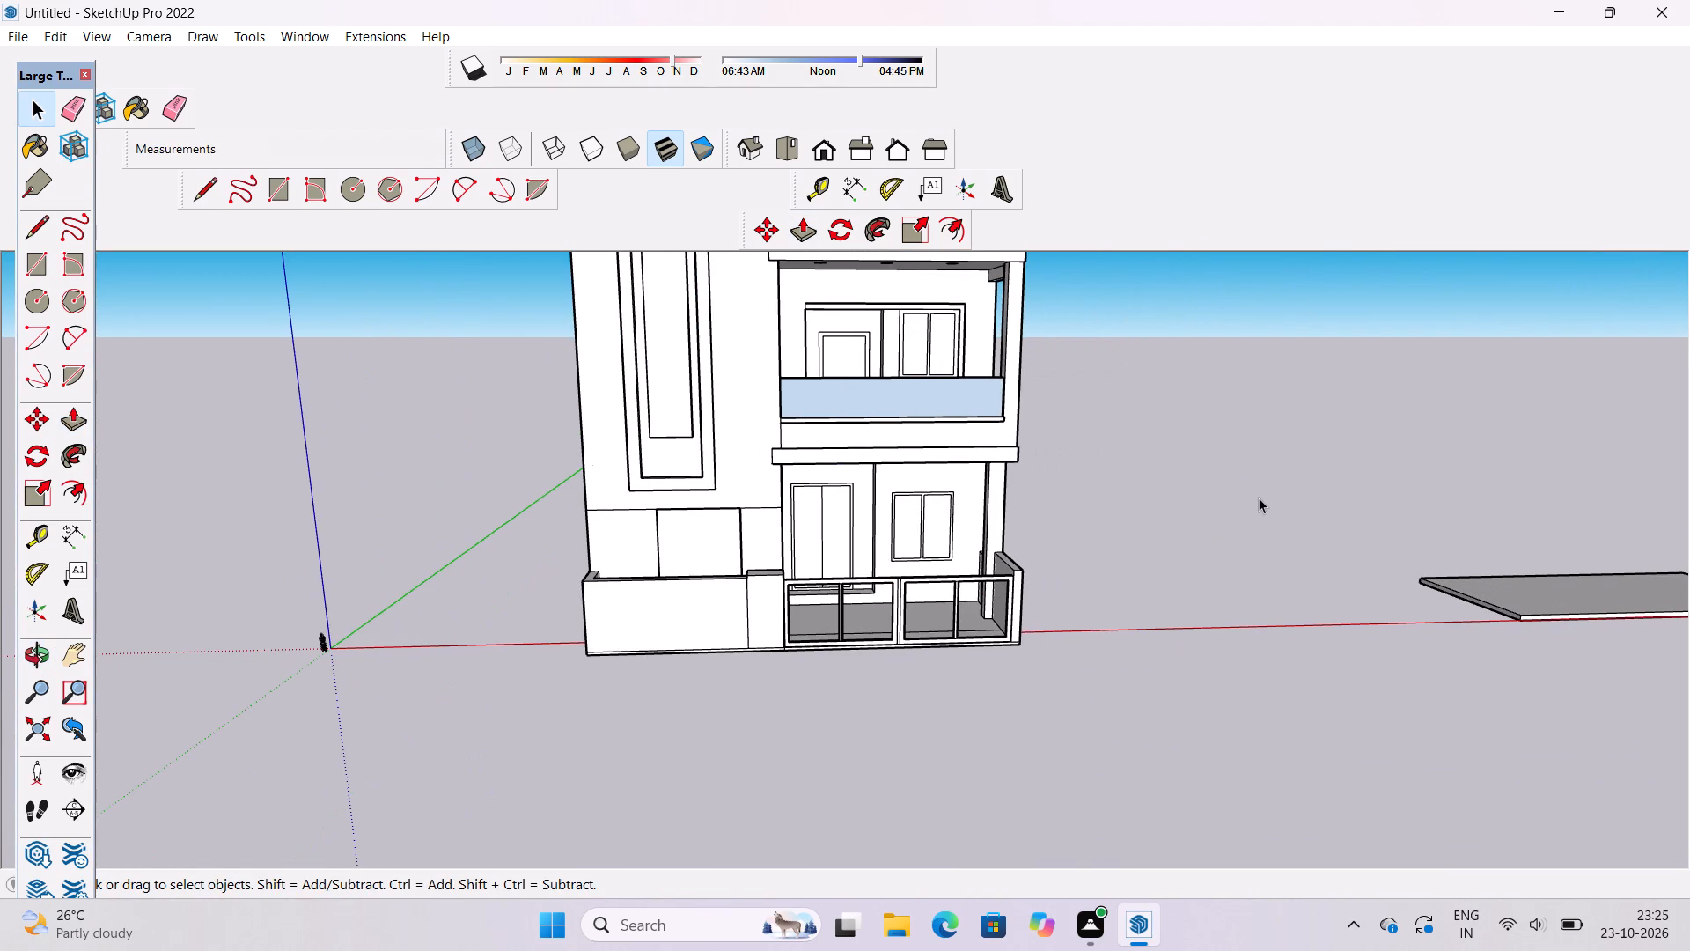
key("o")
left_click_drag(874, 626, 871, 643, "shift")
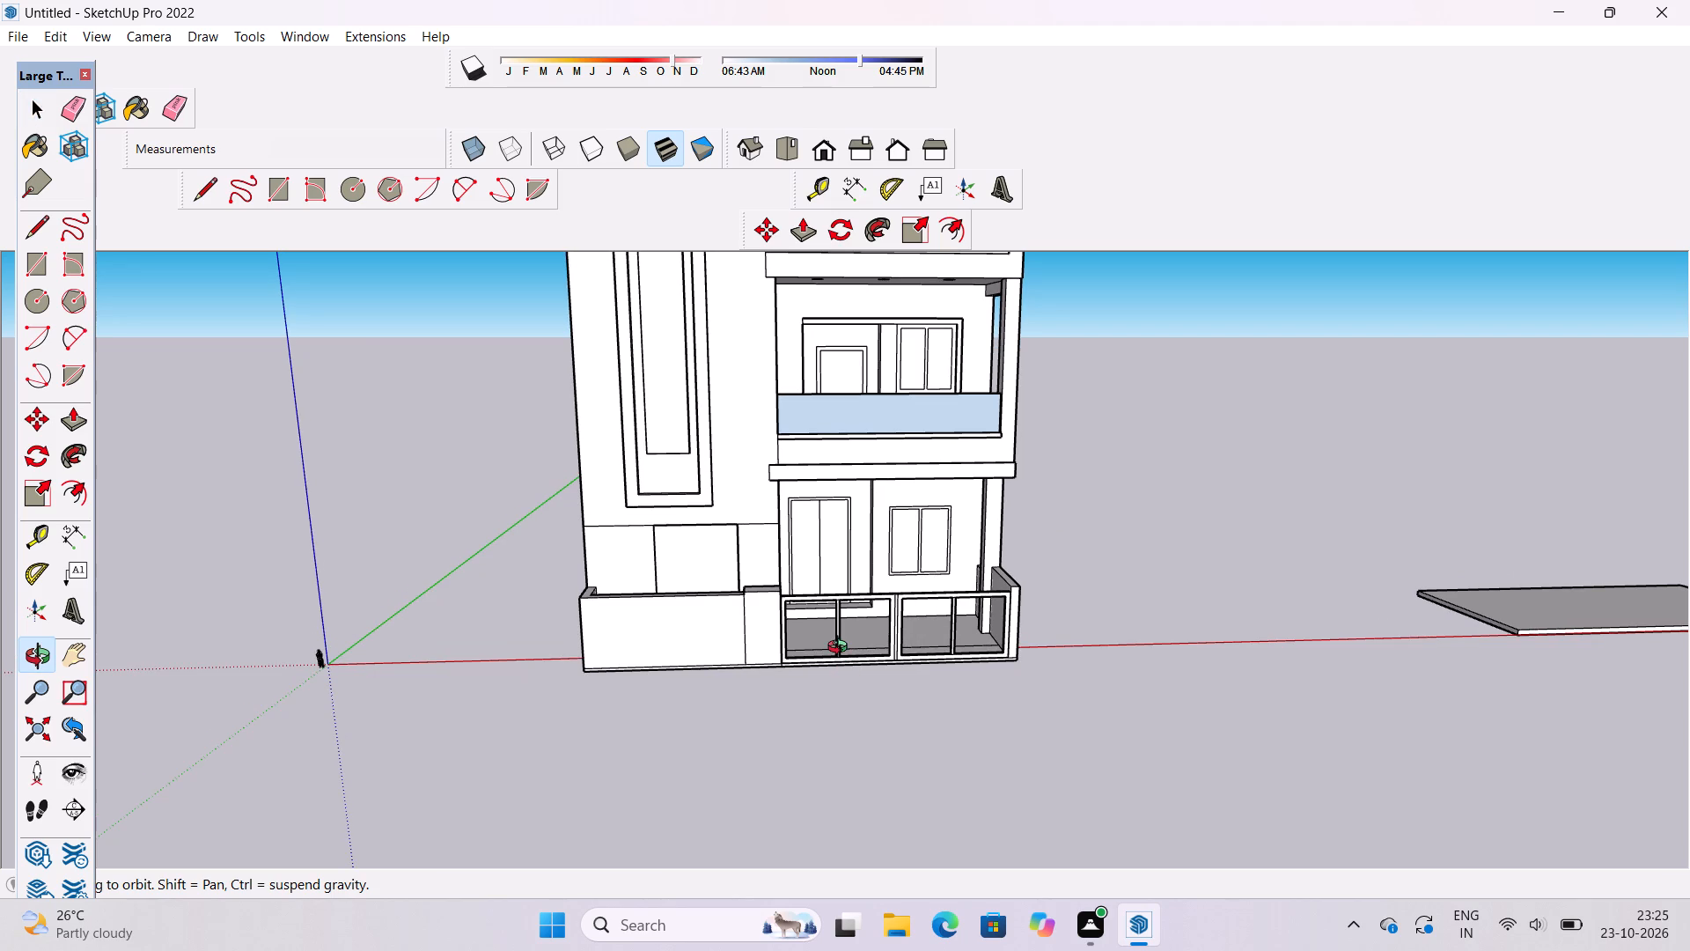
Draw a rectangle about 1' 2" by 11" across the inner side of the pillar-side gate stile, near the opening's top.
scroll(790, 681, "up", 6)
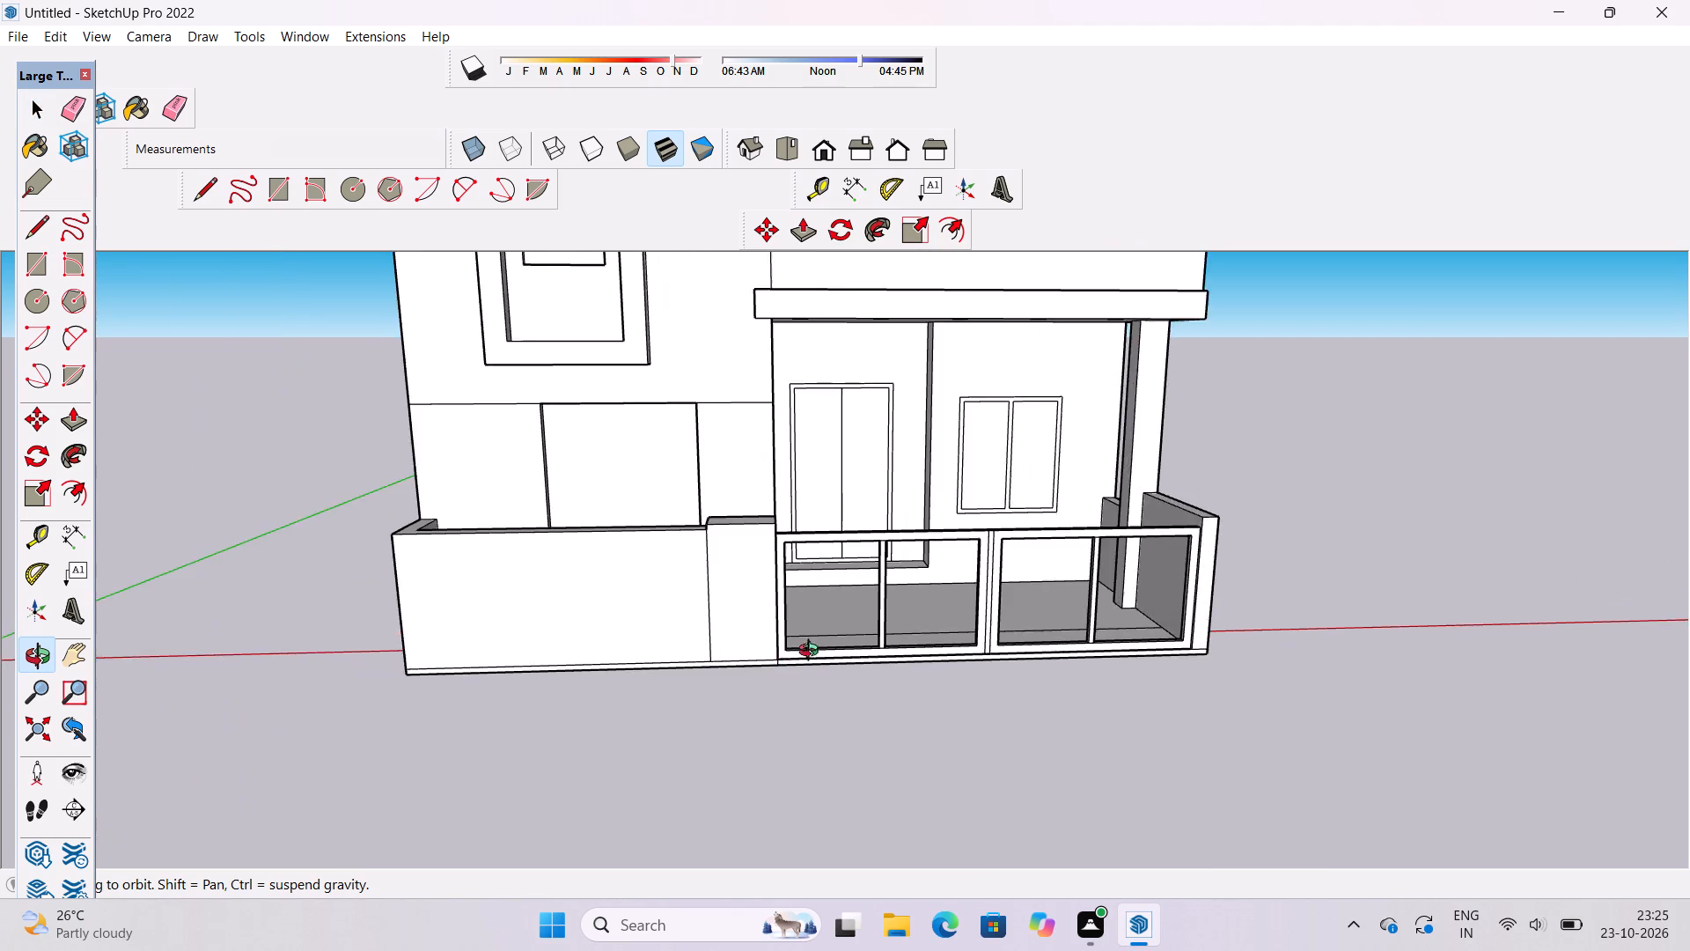
left_click_drag(805, 647, 694, 676, "shift")
scroll(704, 676, "up", 4)
left_click_drag(694, 674, 583, 697, "shift")
left_click_drag(581, 701, 395, 690)
scroll(540, 510, "up", 2)
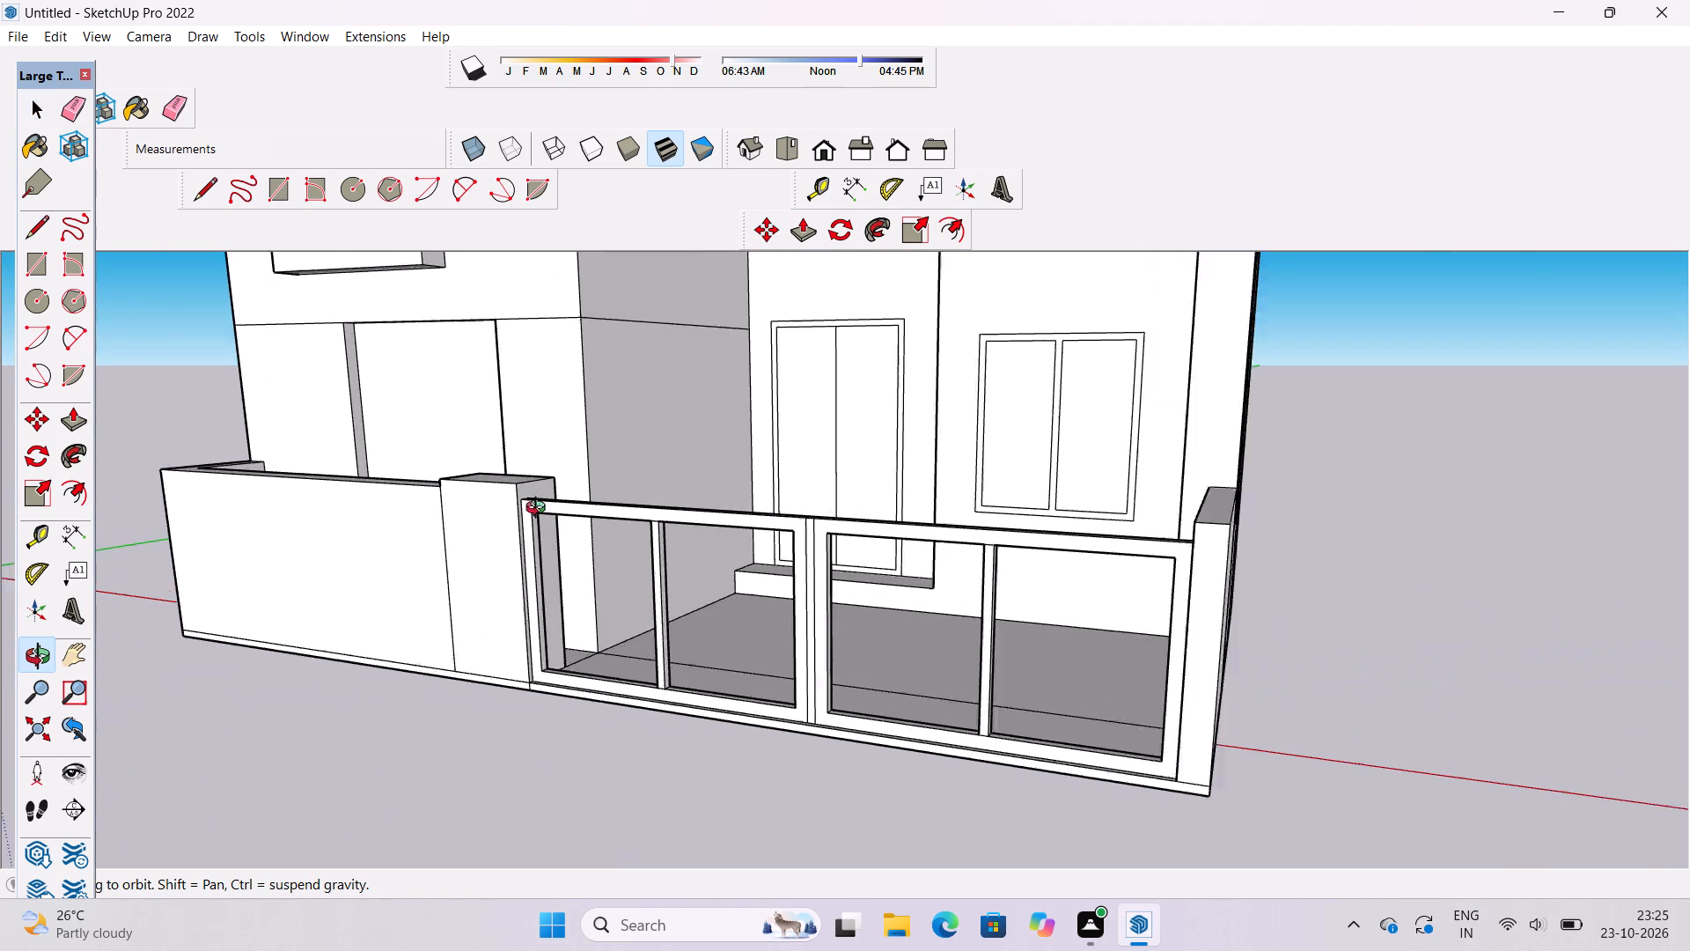
scroll(540, 510, "up", 2)
left_click_drag(546, 526, 614, 566, "shift")
left_click_drag(630, 578, 562, 557)
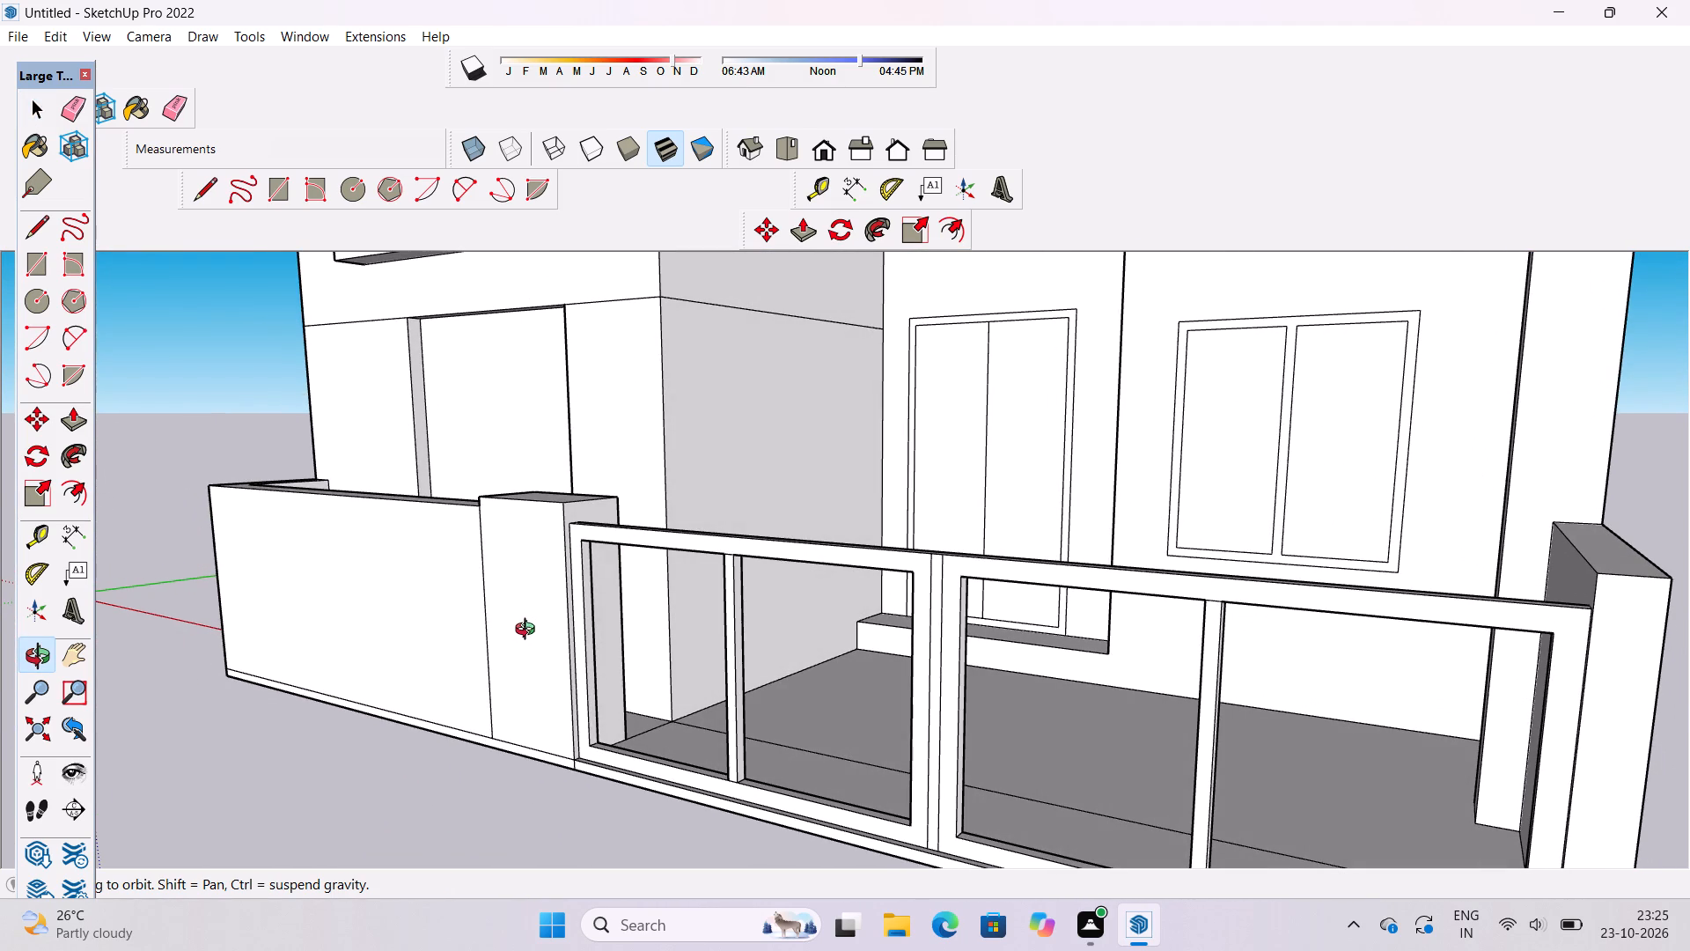
left_click_drag(531, 634, 533, 601, "shift")
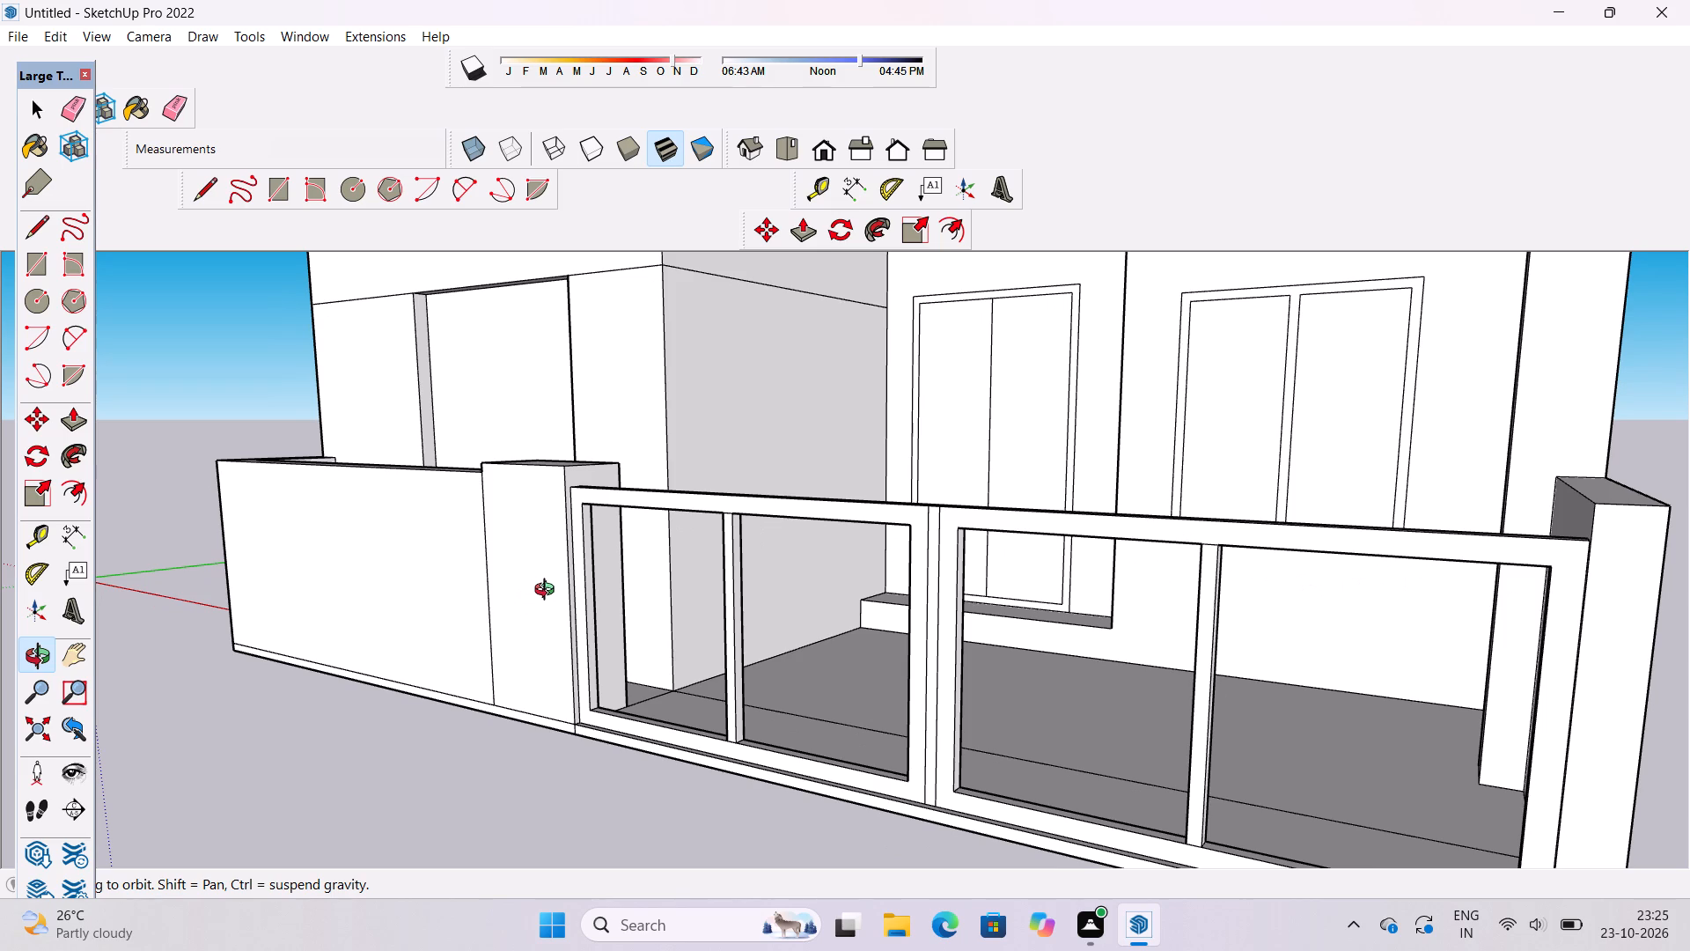
scroll(559, 594, "up", 5)
left_click_drag(637, 577, 580, 565)
scroll(574, 560, "up", 1)
left_click_drag(574, 560, 546, 543, "shift")
left_click_drag(557, 553, 504, 497, "shift")
left_click_drag(504, 497, 513, 520)
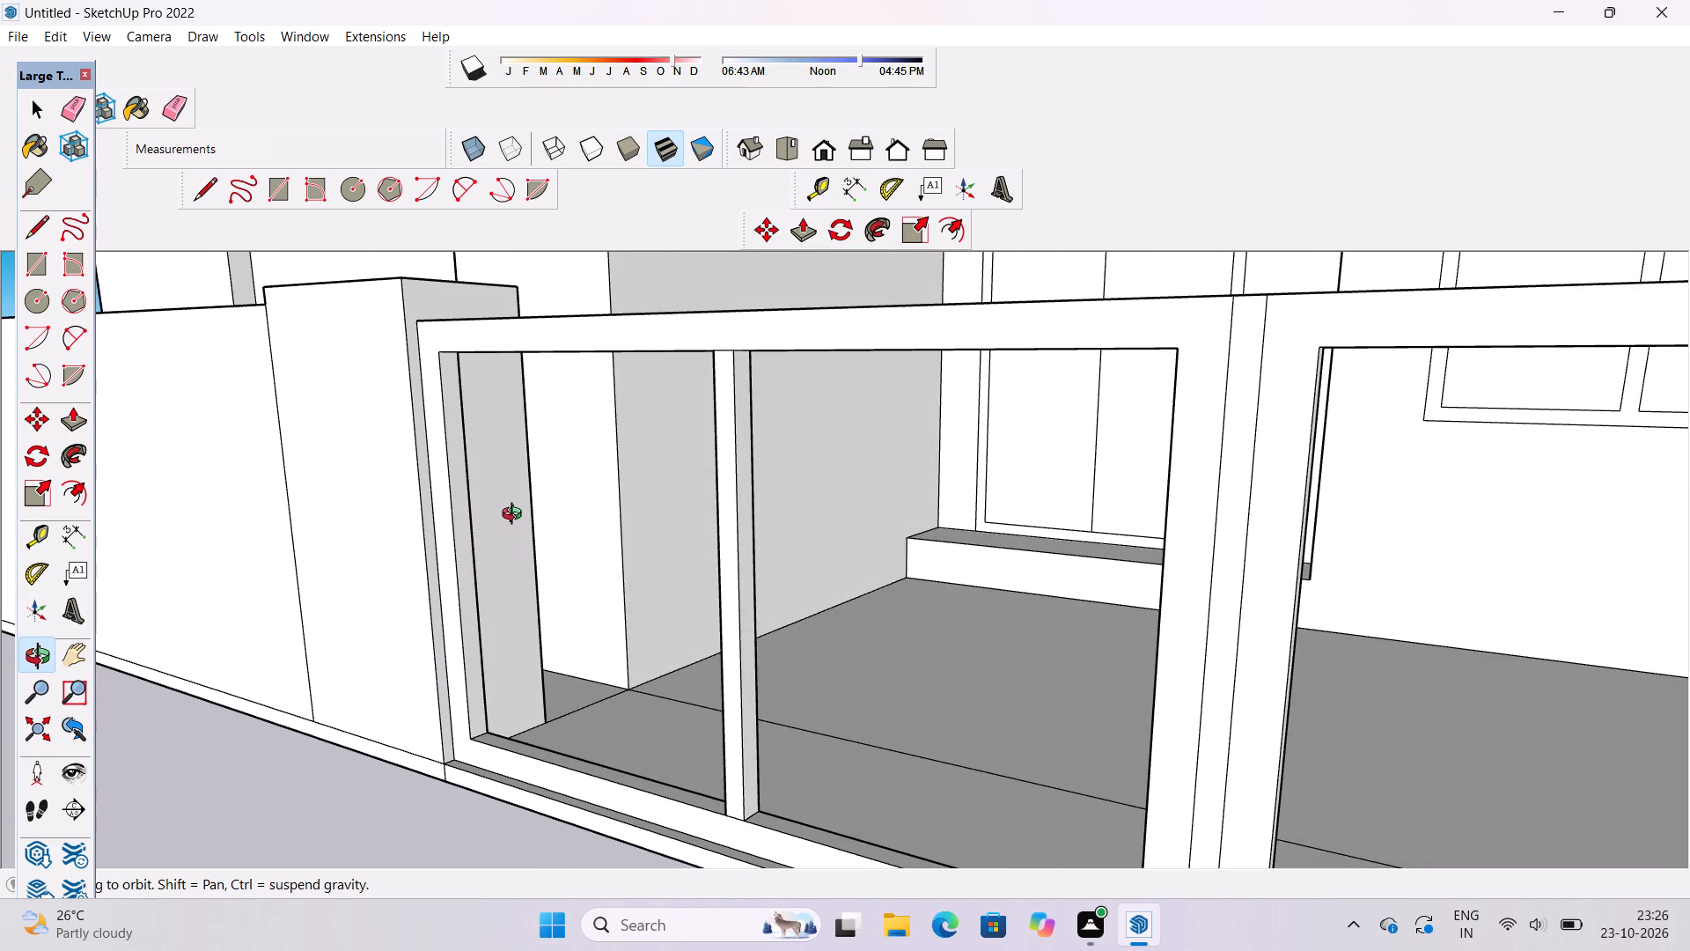
left_click_drag(498, 522, 505, 531, "shift")
left_click_drag(511, 538, 532, 561)
left_click_drag(536, 561, 536, 536, "shift")
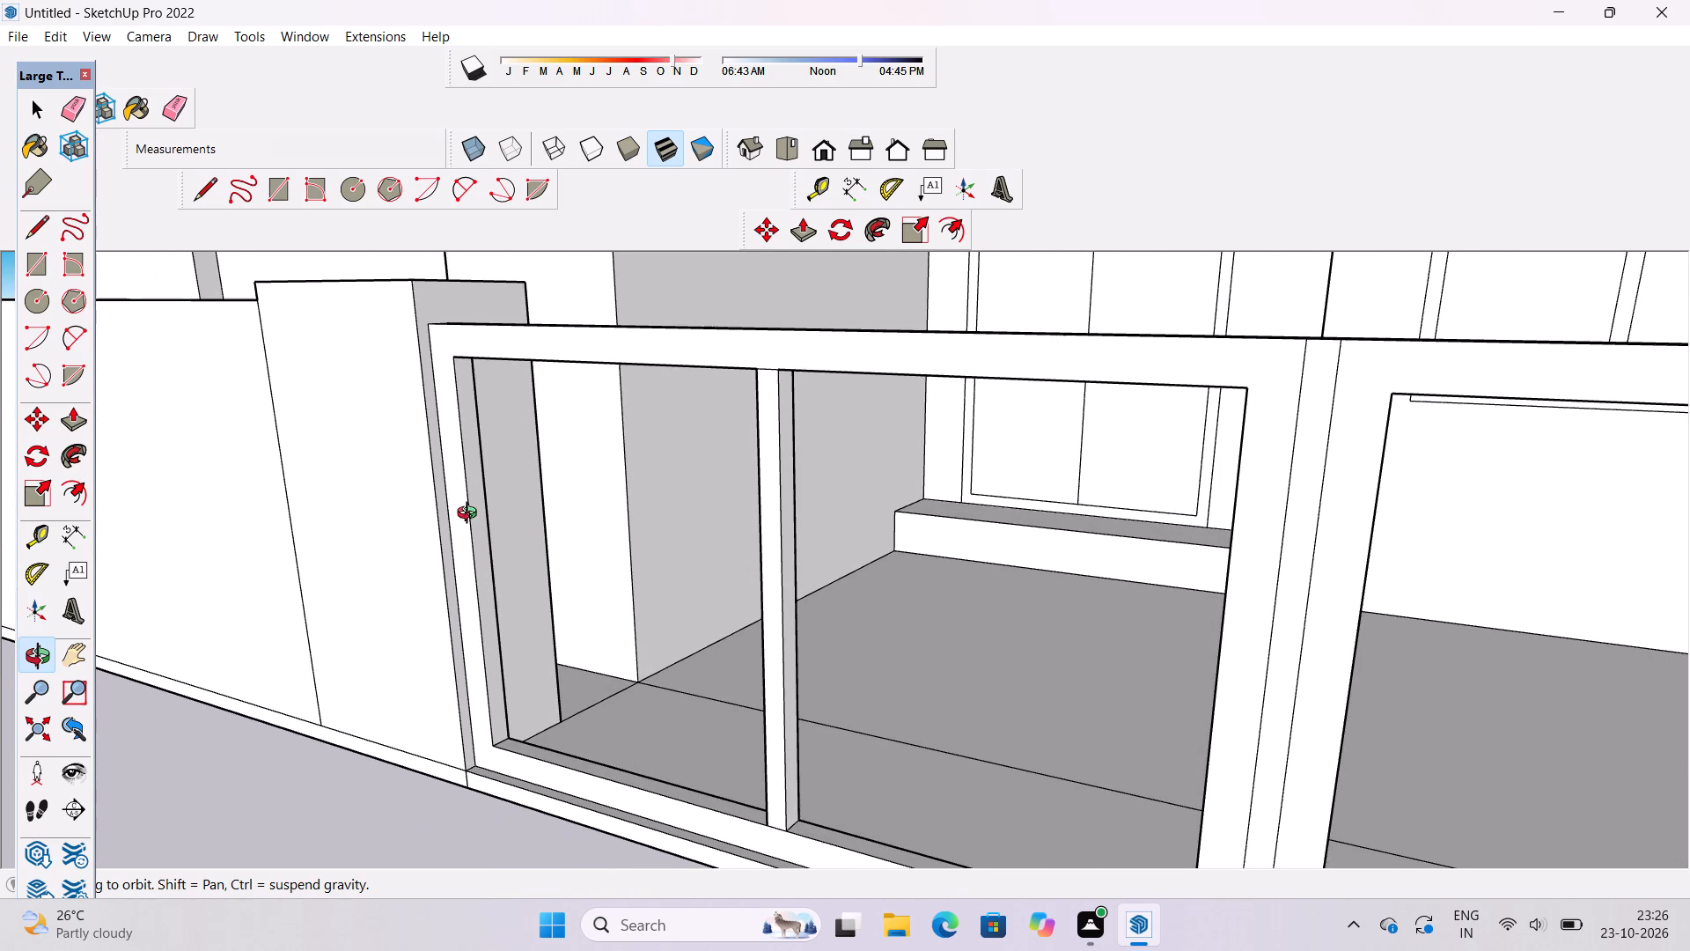
scroll(444, 483, "up", 5)
left_click_drag(479, 433, 460, 466, "shift")
scroll(459, 465, "down", 2, "shift")
left_click_drag(470, 466, 433, 468, "shift")
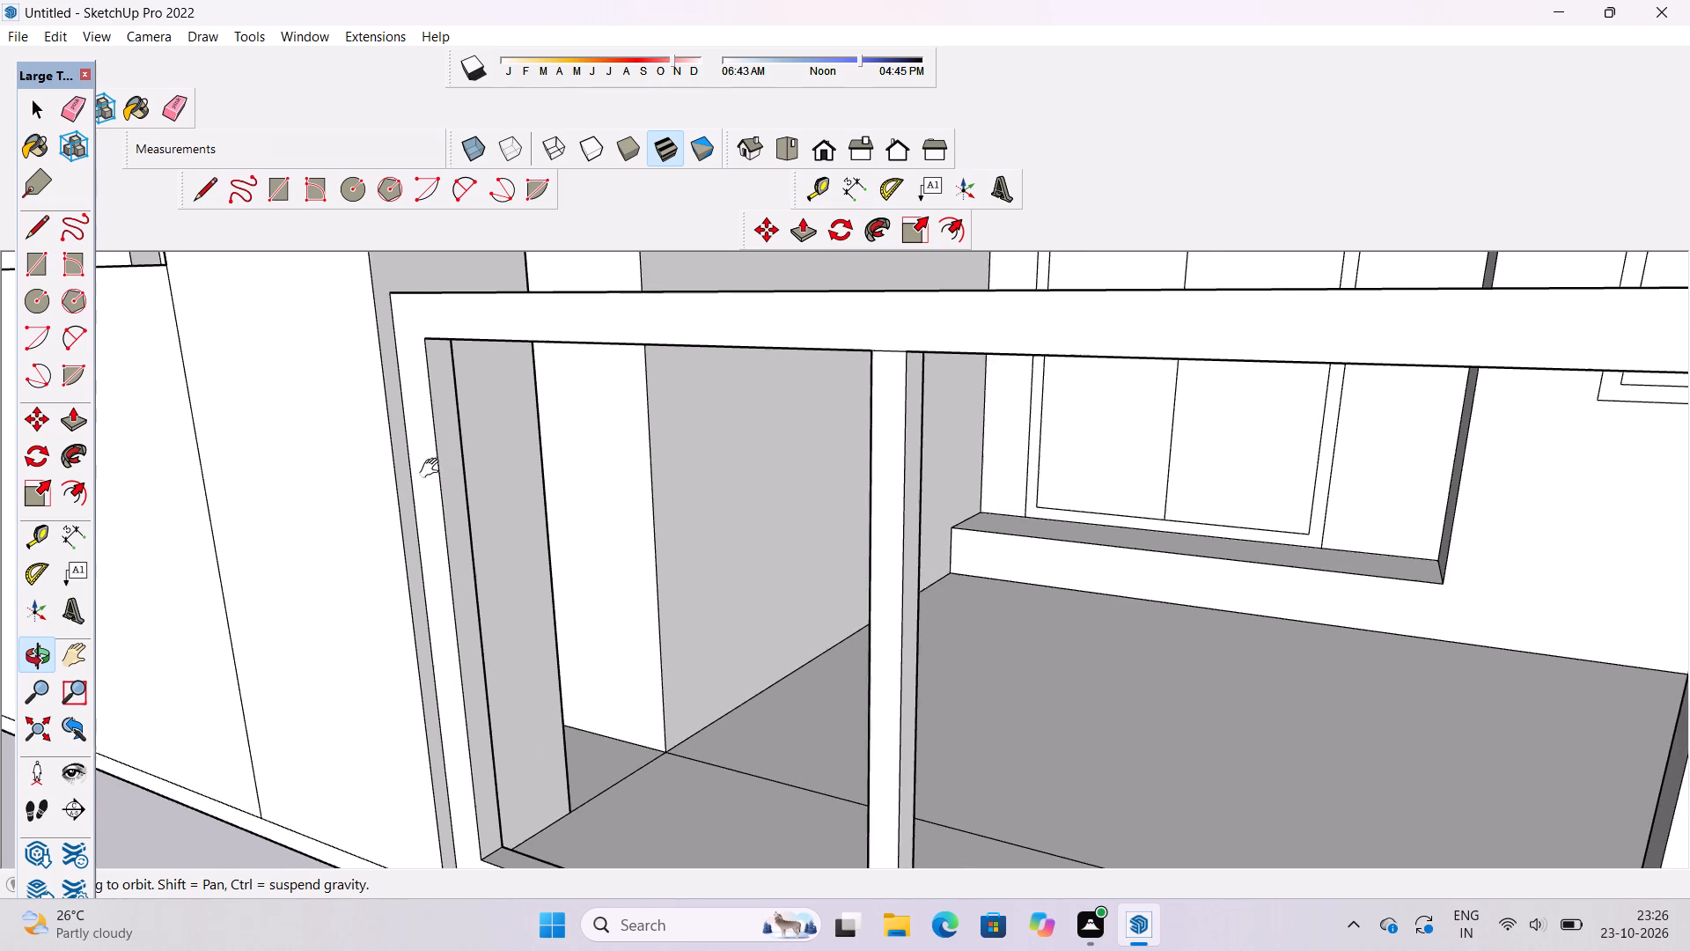
left_click_drag(433, 468, 435, 468, "shift")
key("r")
scroll(386, 397, "down", 3)
scroll(466, 435, "up", 4)
scroll(383, 385, "up", 4)
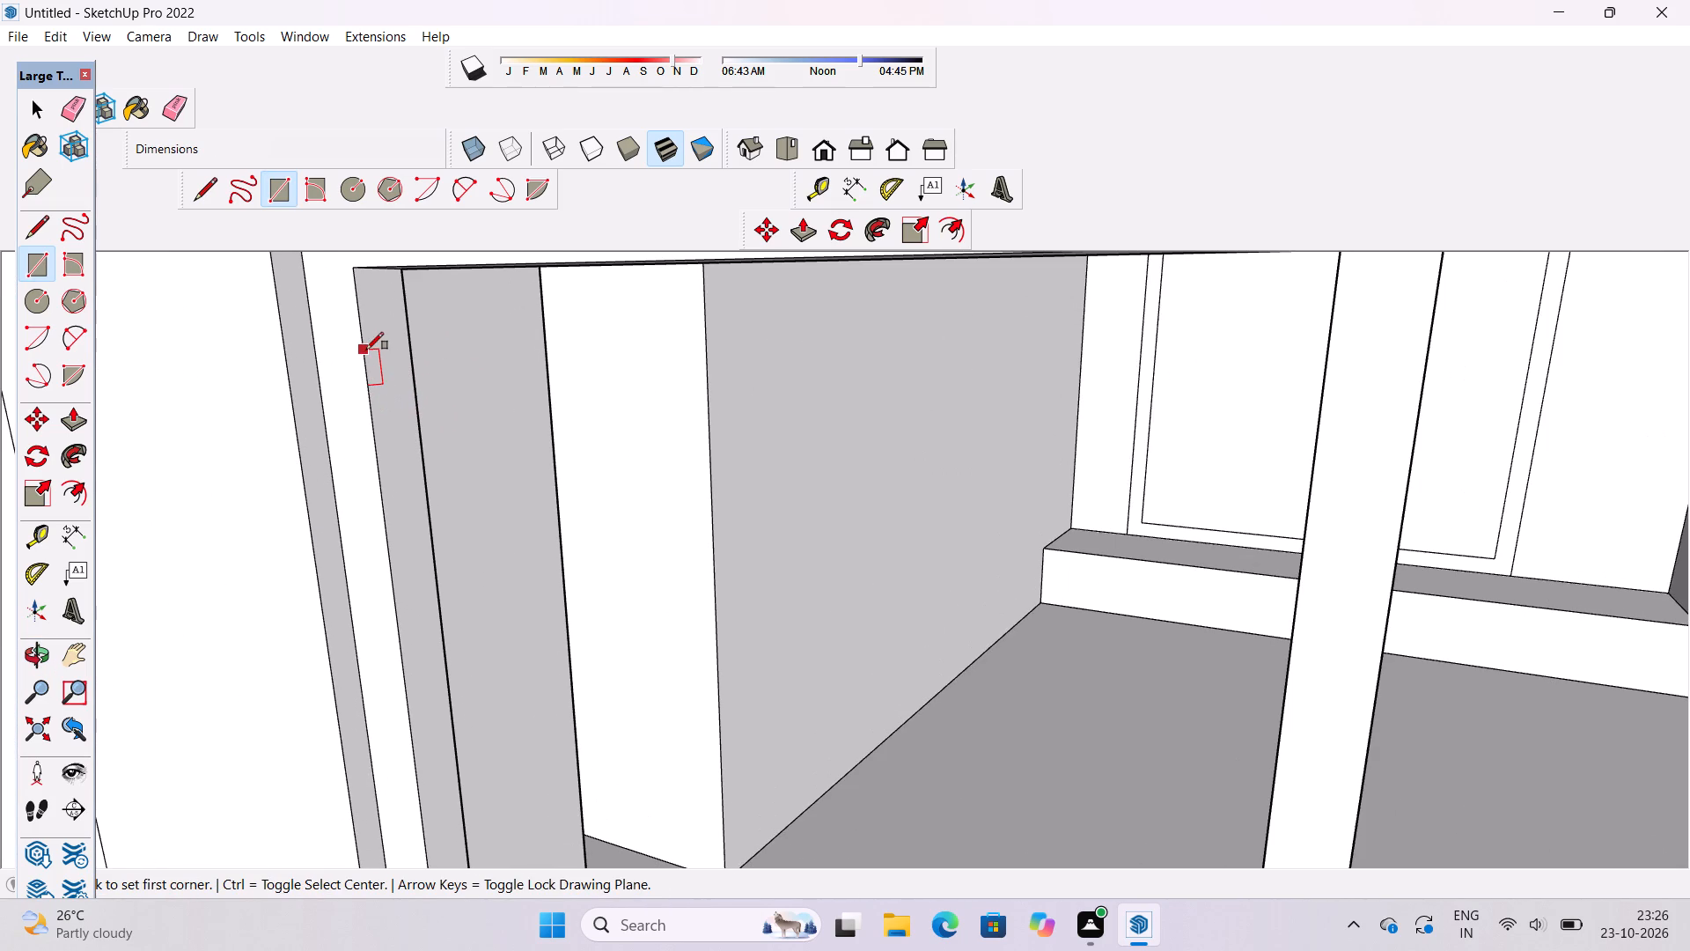
left_click(361, 350)
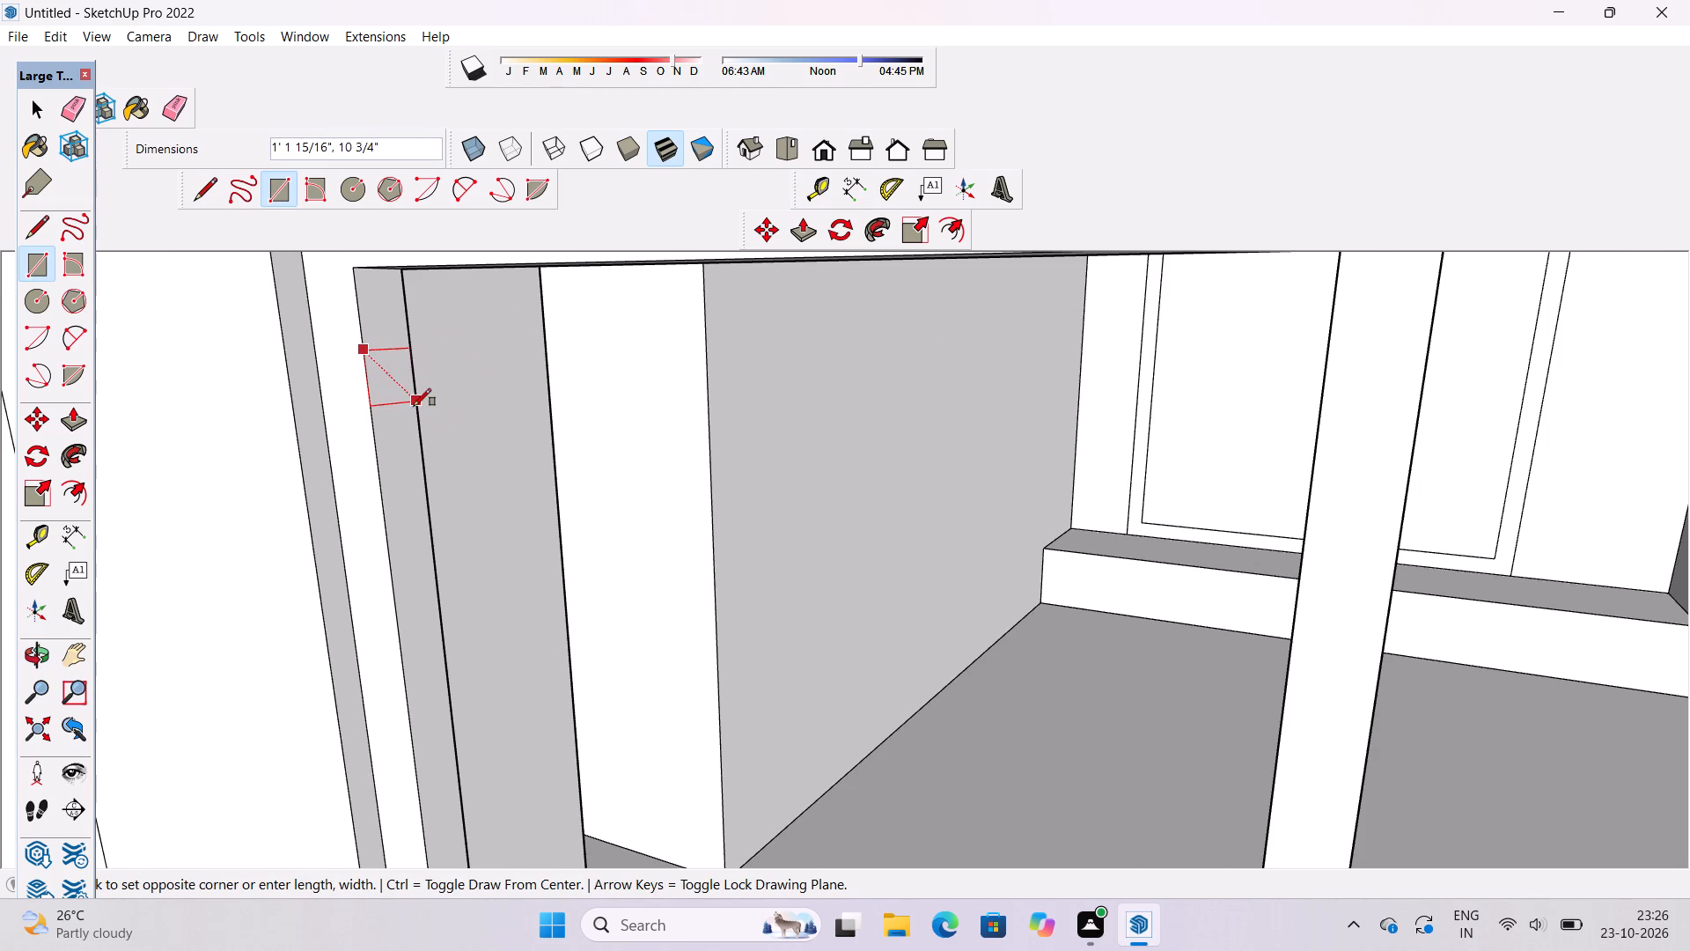
left_click(419, 408)
Copy the small rectangle down the stile's inner side at 3' spacing, making five copies.
scroll(398, 313, "down", 6)
scroll(443, 484, "up", 6)
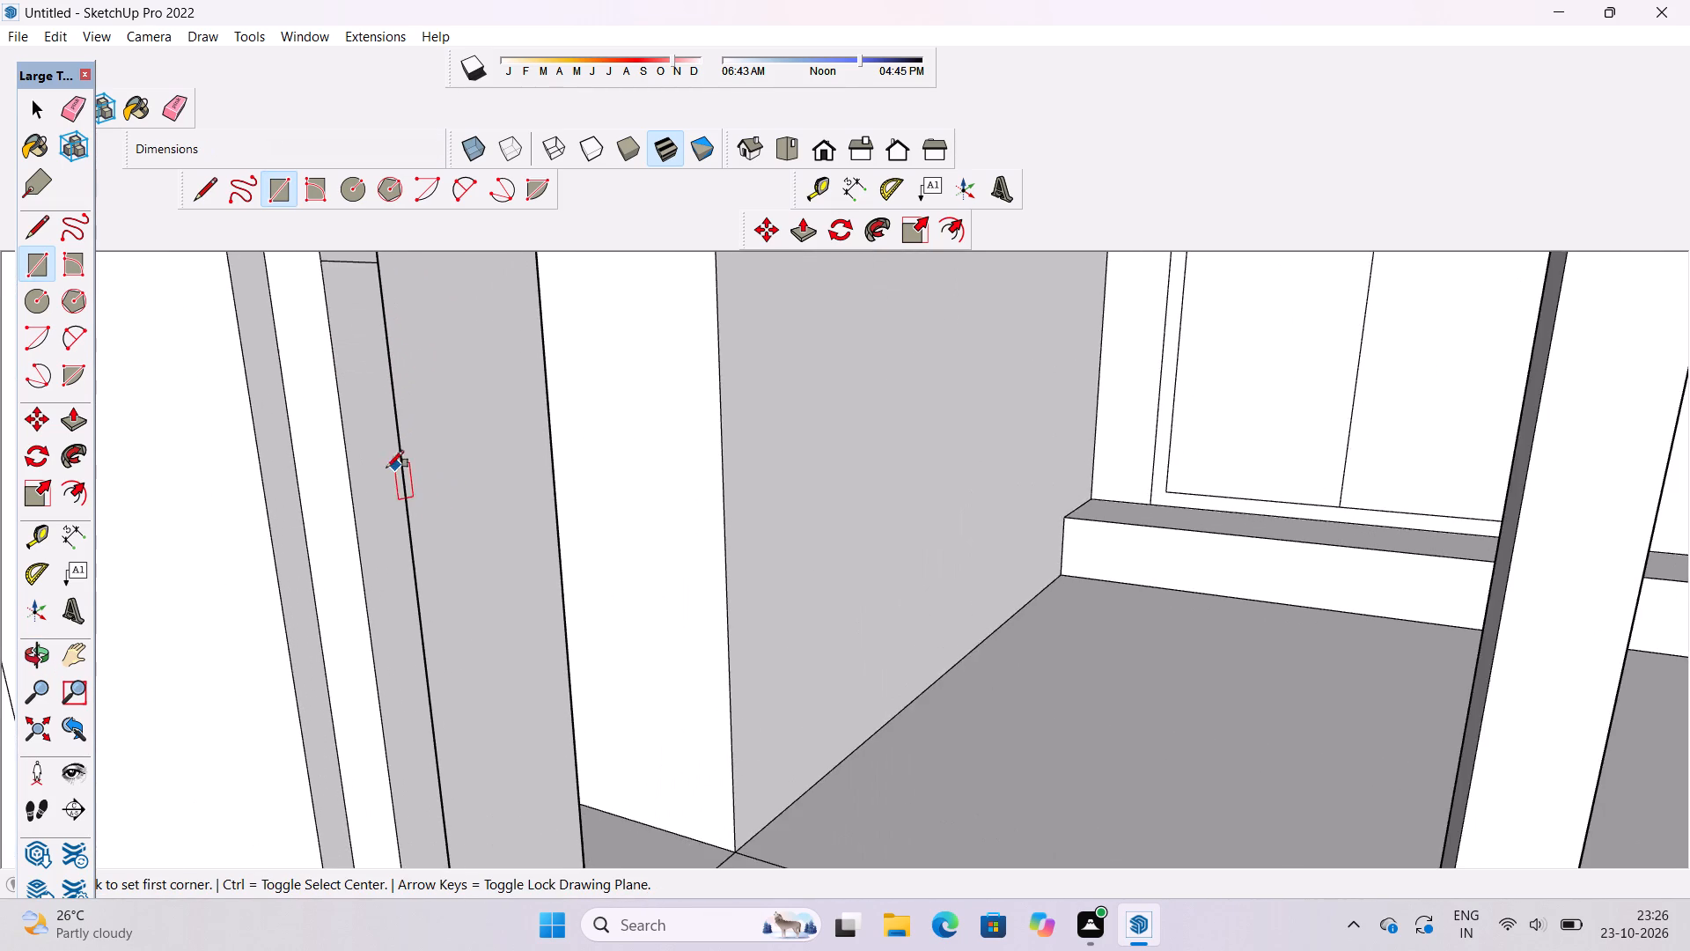
scroll(386, 469, "down", 7)
key("space")
double_click(363, 338)
key("m")
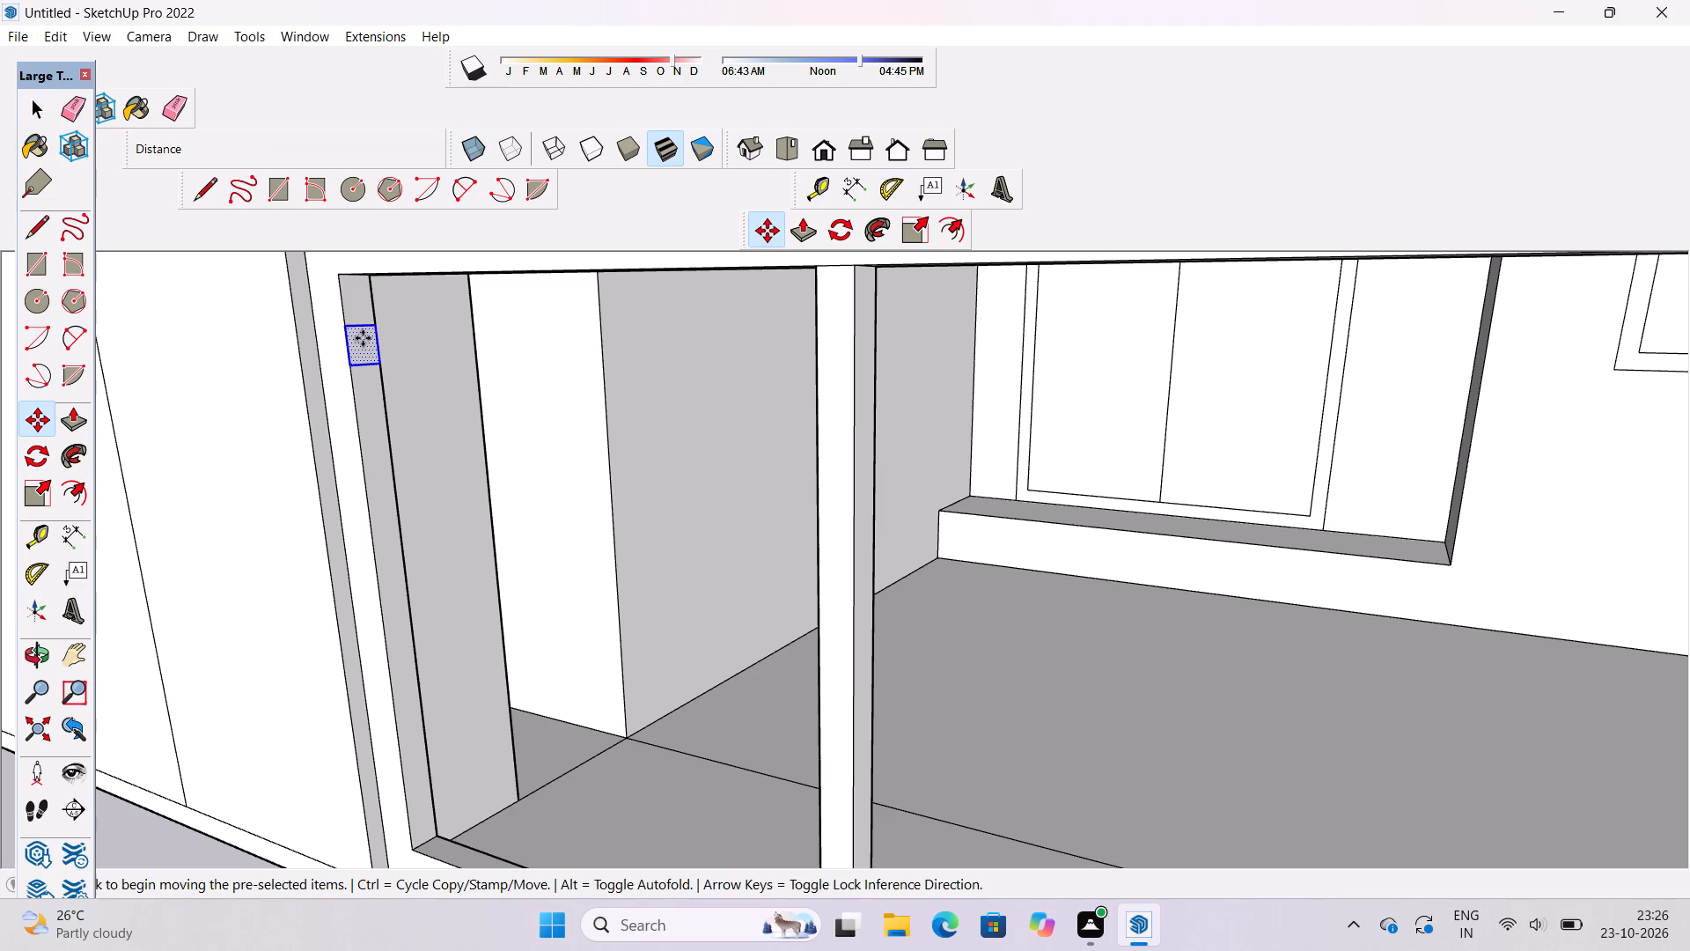
left_click(345, 325)
scroll(345, 325, "down", 3)
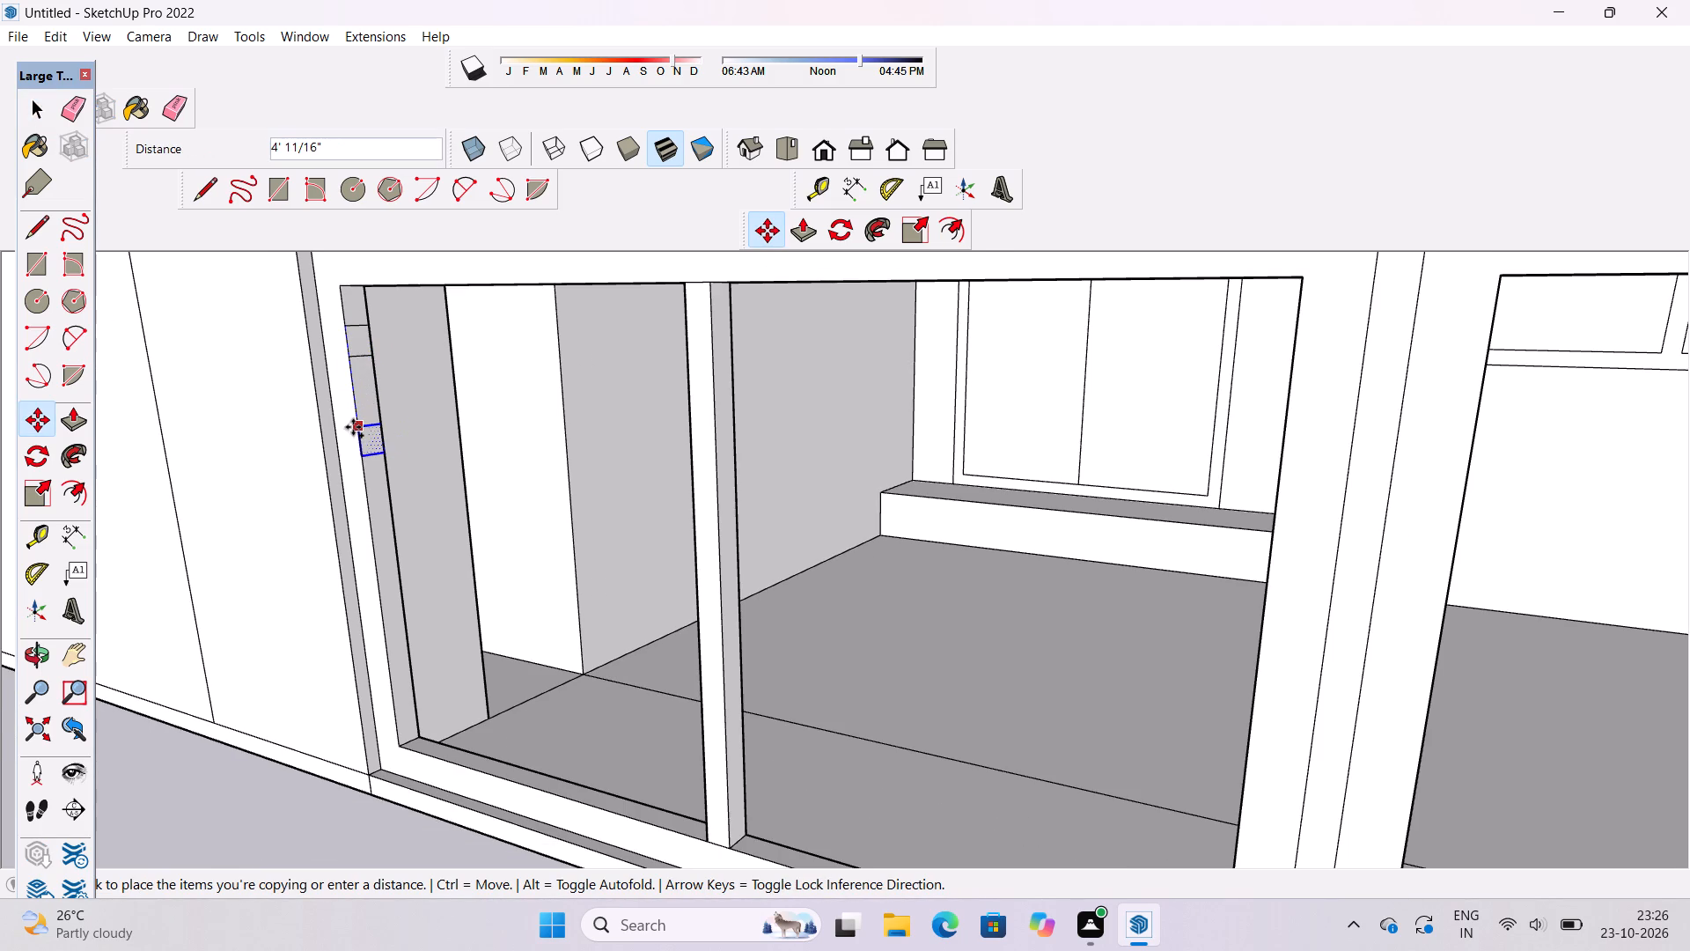
type("3'")
key("Return")
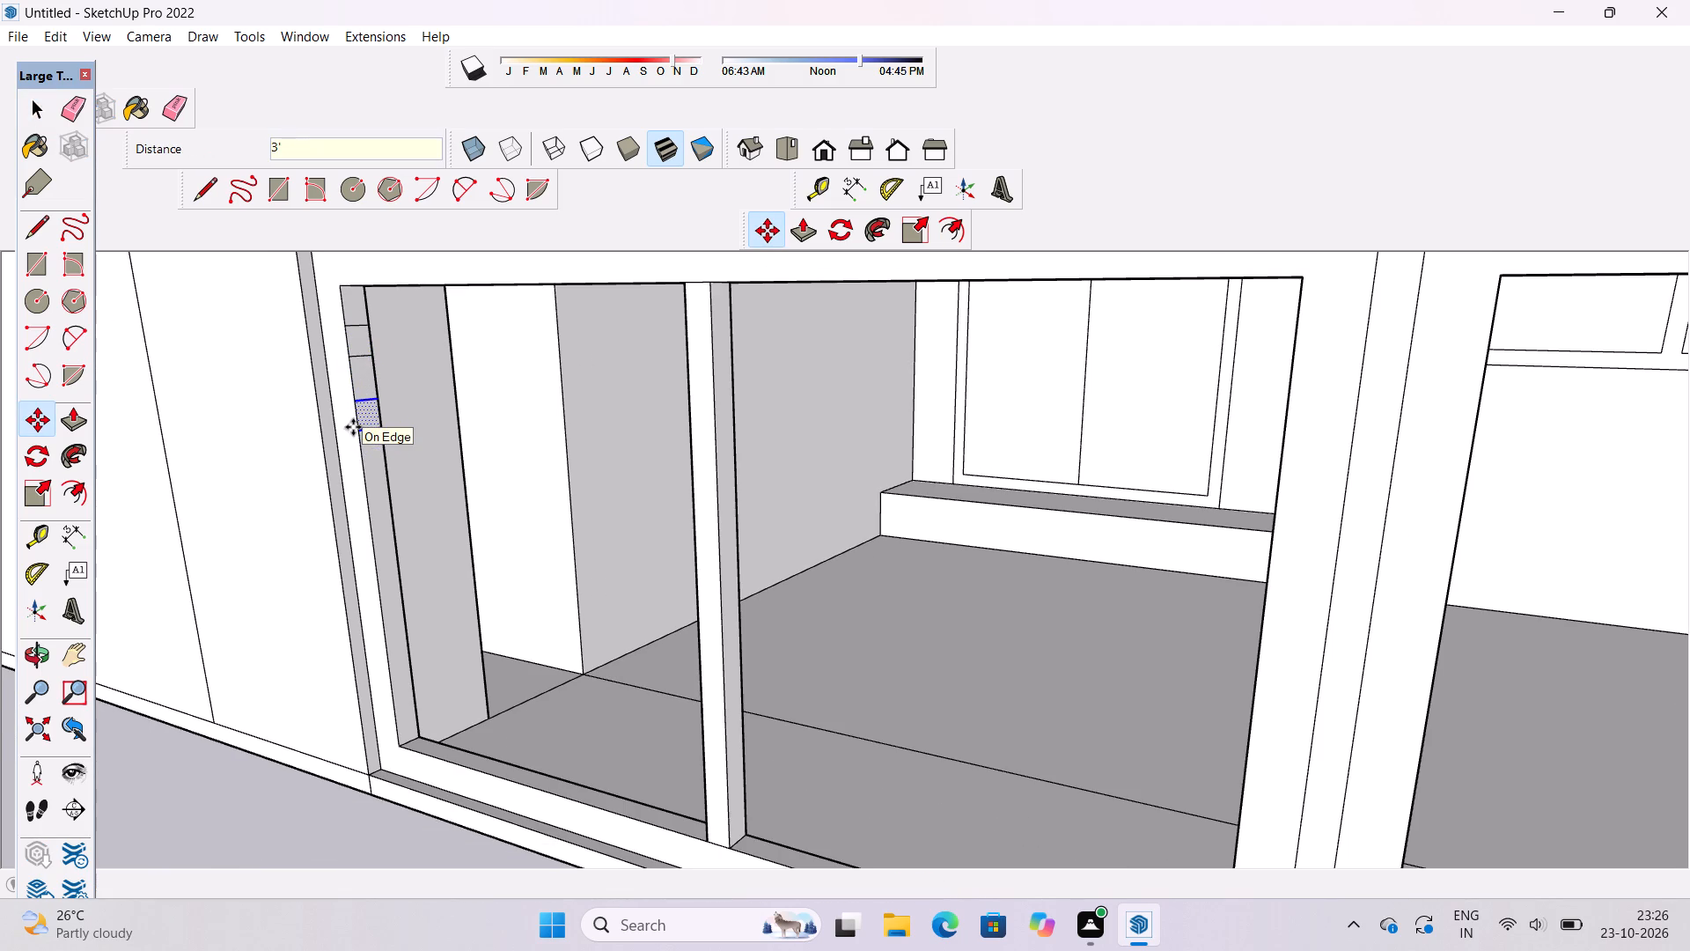
key("asterisk")
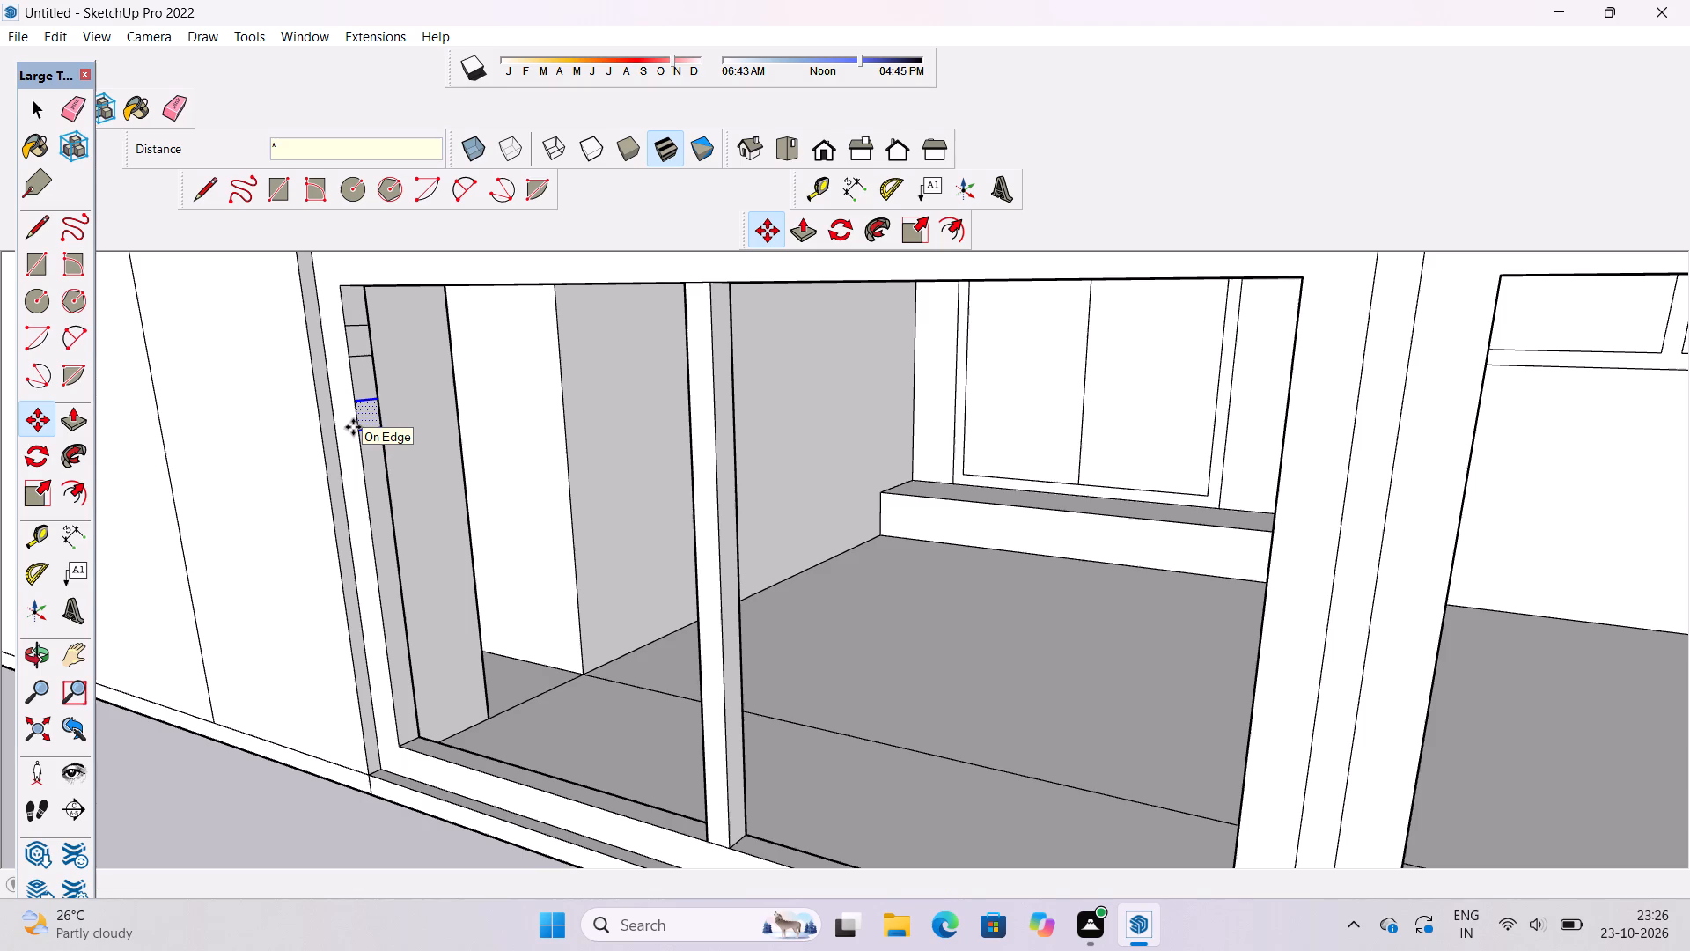
key("5")
key("Return")
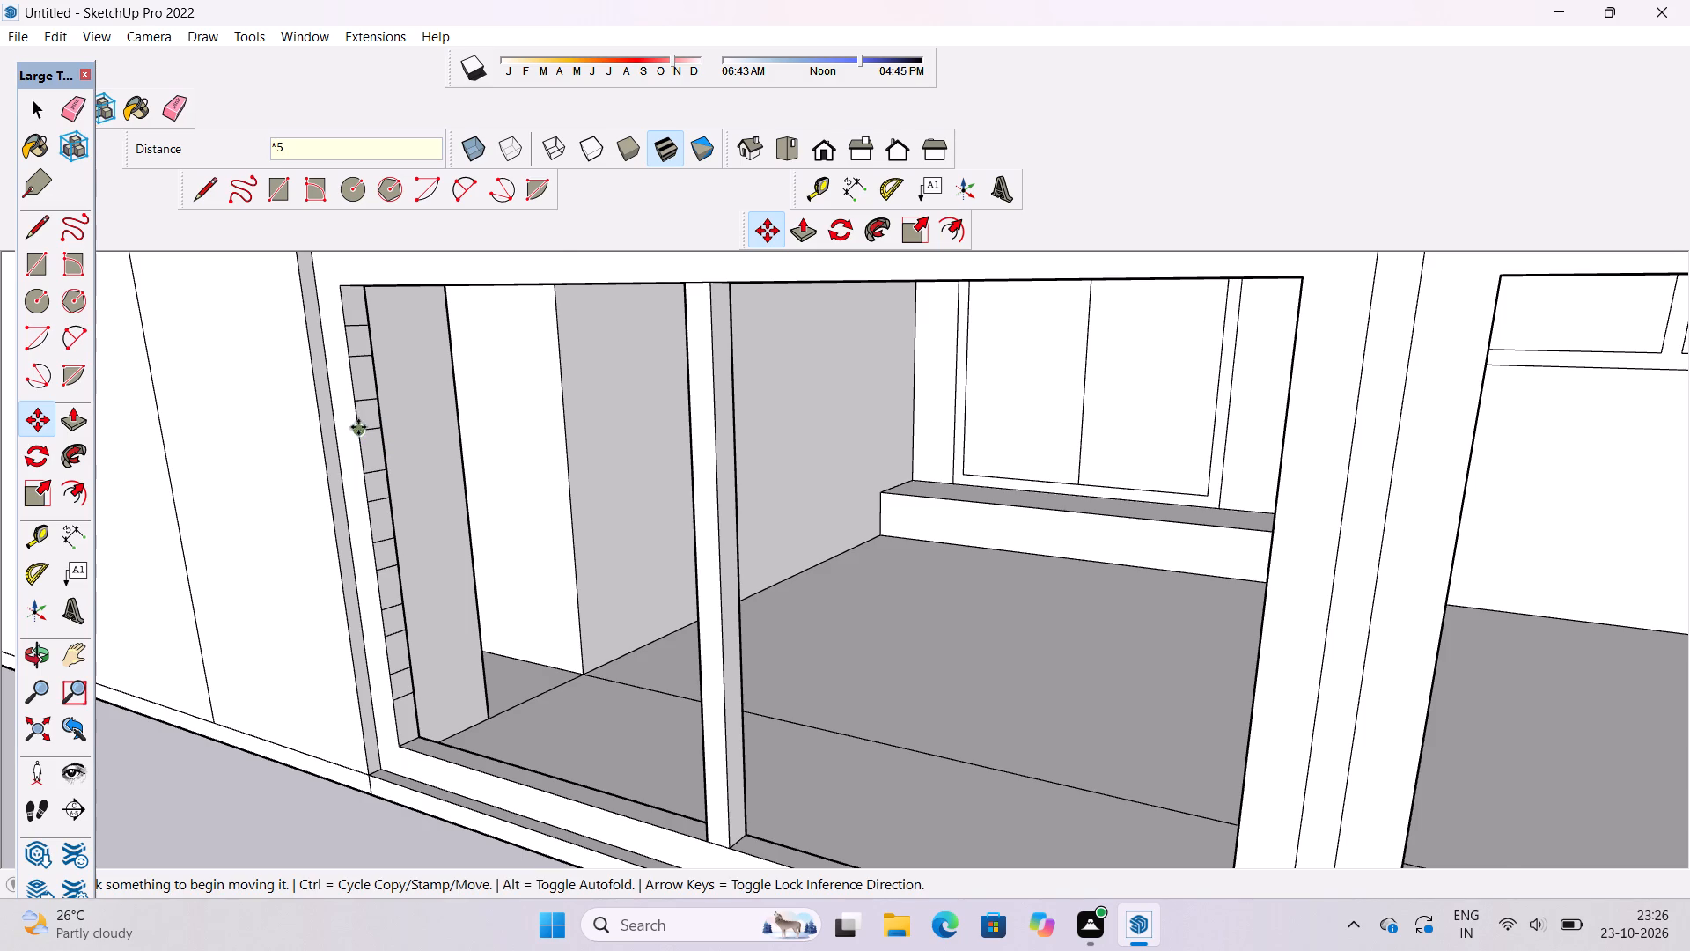
Pull the topmost stile rectangle 35' across the leaf to the stile at the gate's centre, forming a horizontal bar.
scroll(364, 427, "down", 6)
key("o")
left_click_drag(395, 543, 465, 555)
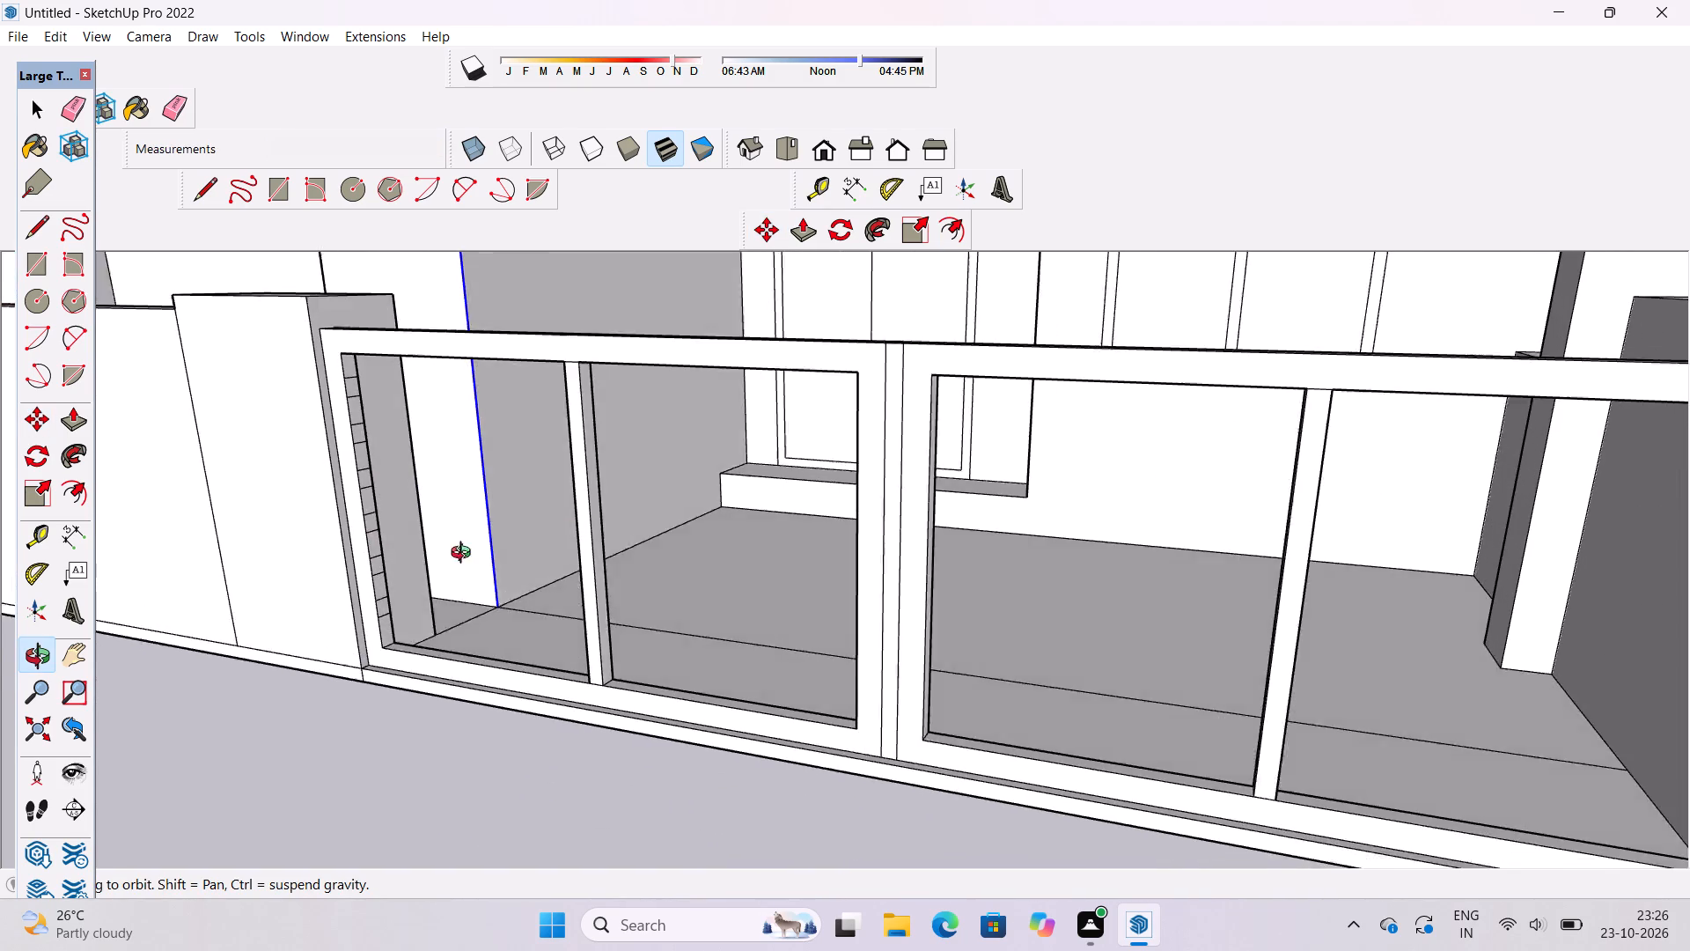
left_click_drag(465, 555, 511, 557)
left_click_drag(669, 474, 605, 505, "shift")
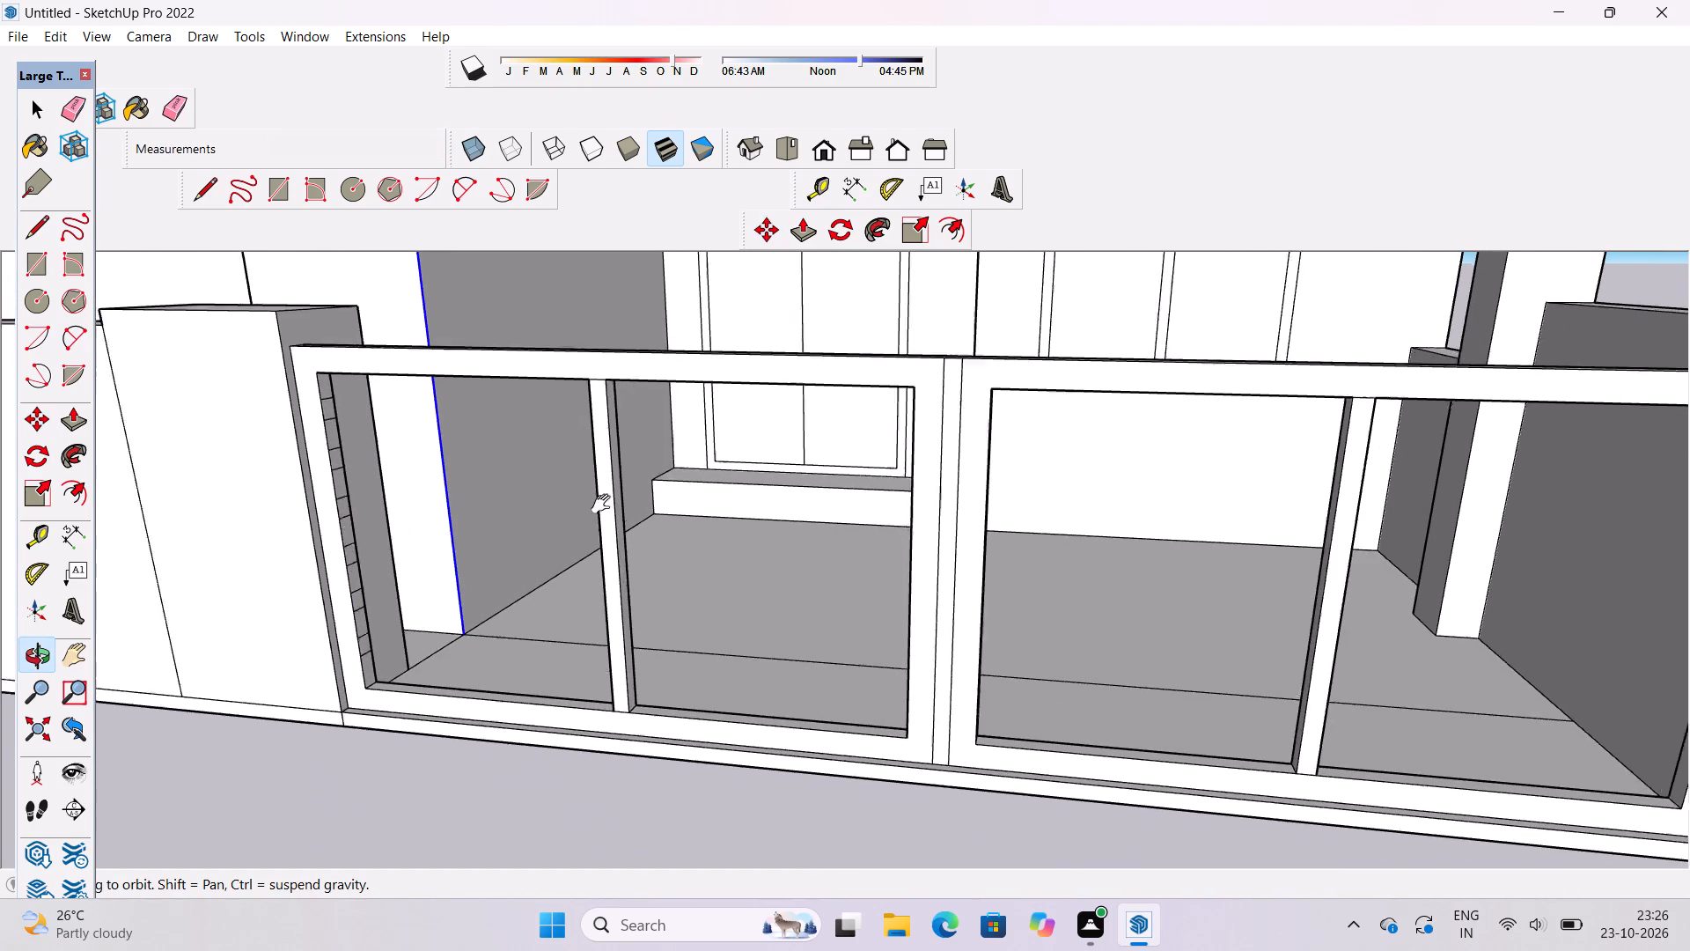
left_click_drag(605, 505, 599, 509, "shift")
left_click_drag(560, 526, 654, 520)
scroll(672, 509, "down", 1)
left_click_drag(697, 509, 659, 519)
scroll(642, 511, "down", 3)
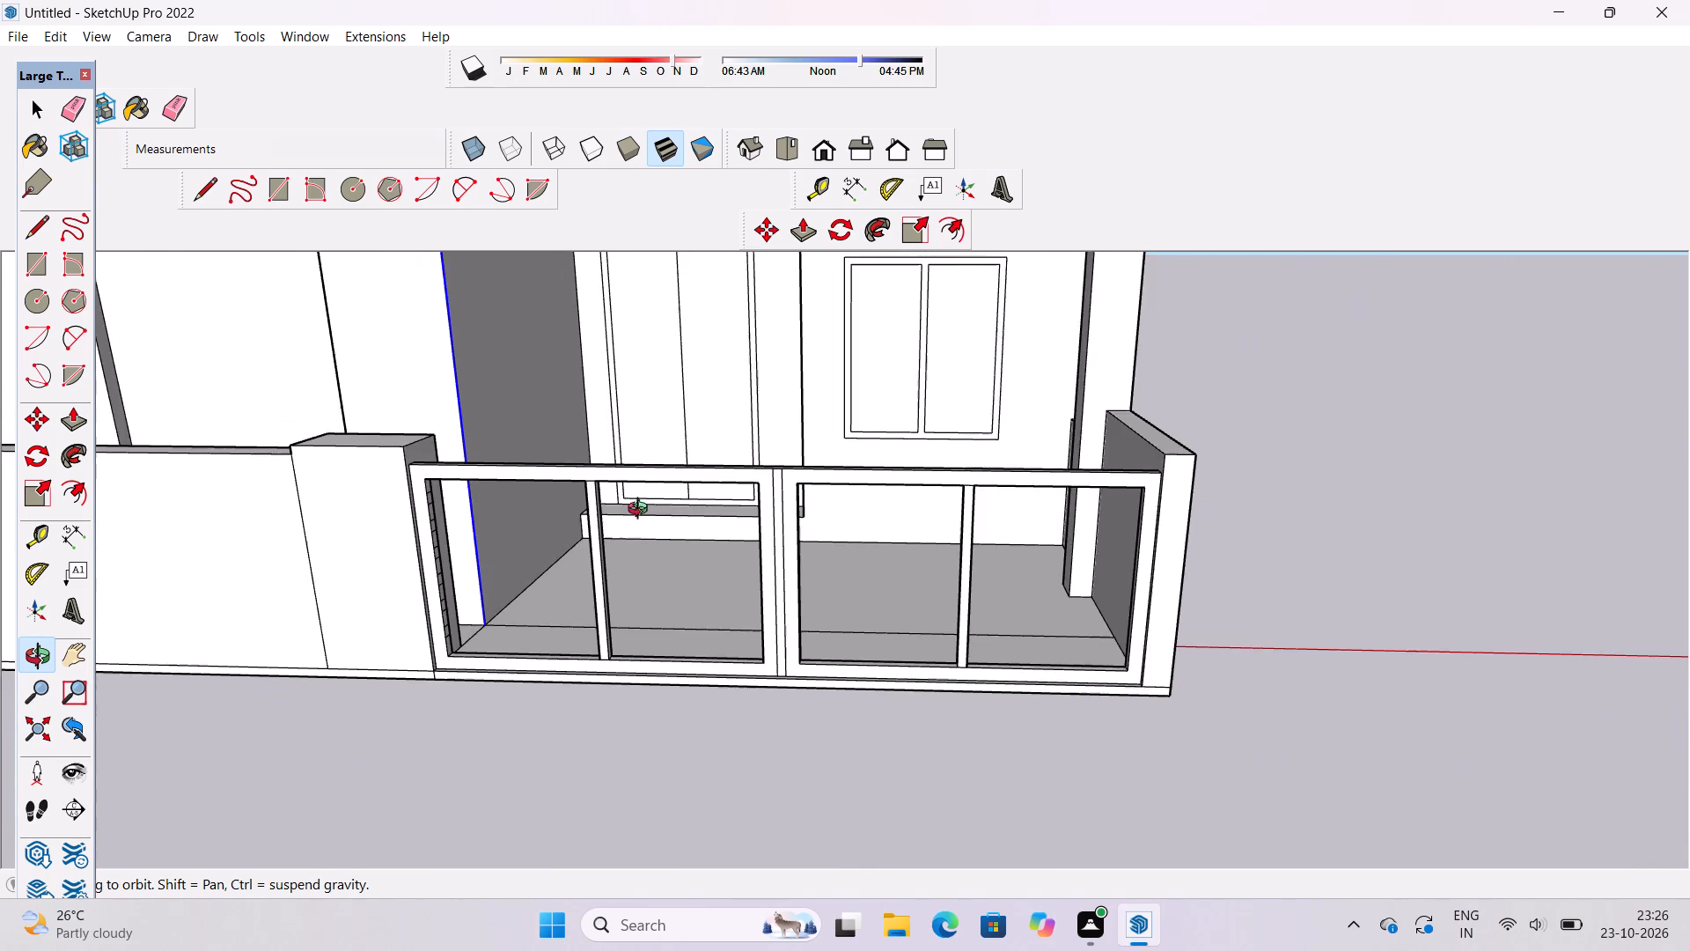
left_click_drag(665, 549, 649, 504, "shift")
key("space")
left_click(1283, 498)
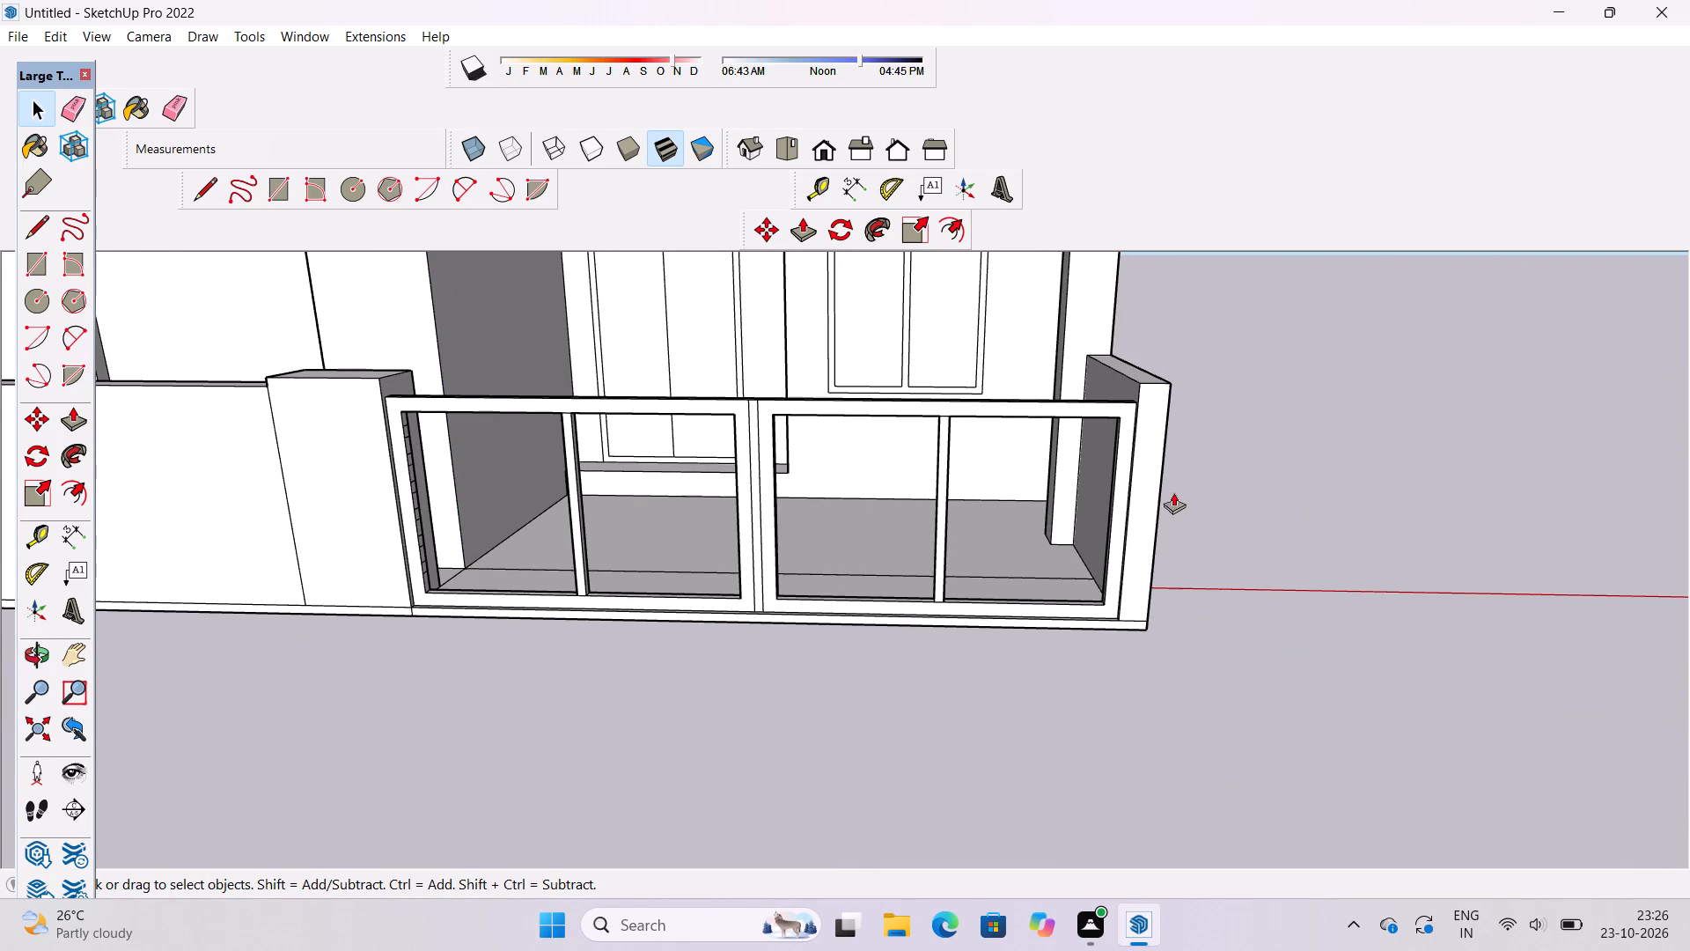
key("p")
scroll(468, 439, "up", 8)
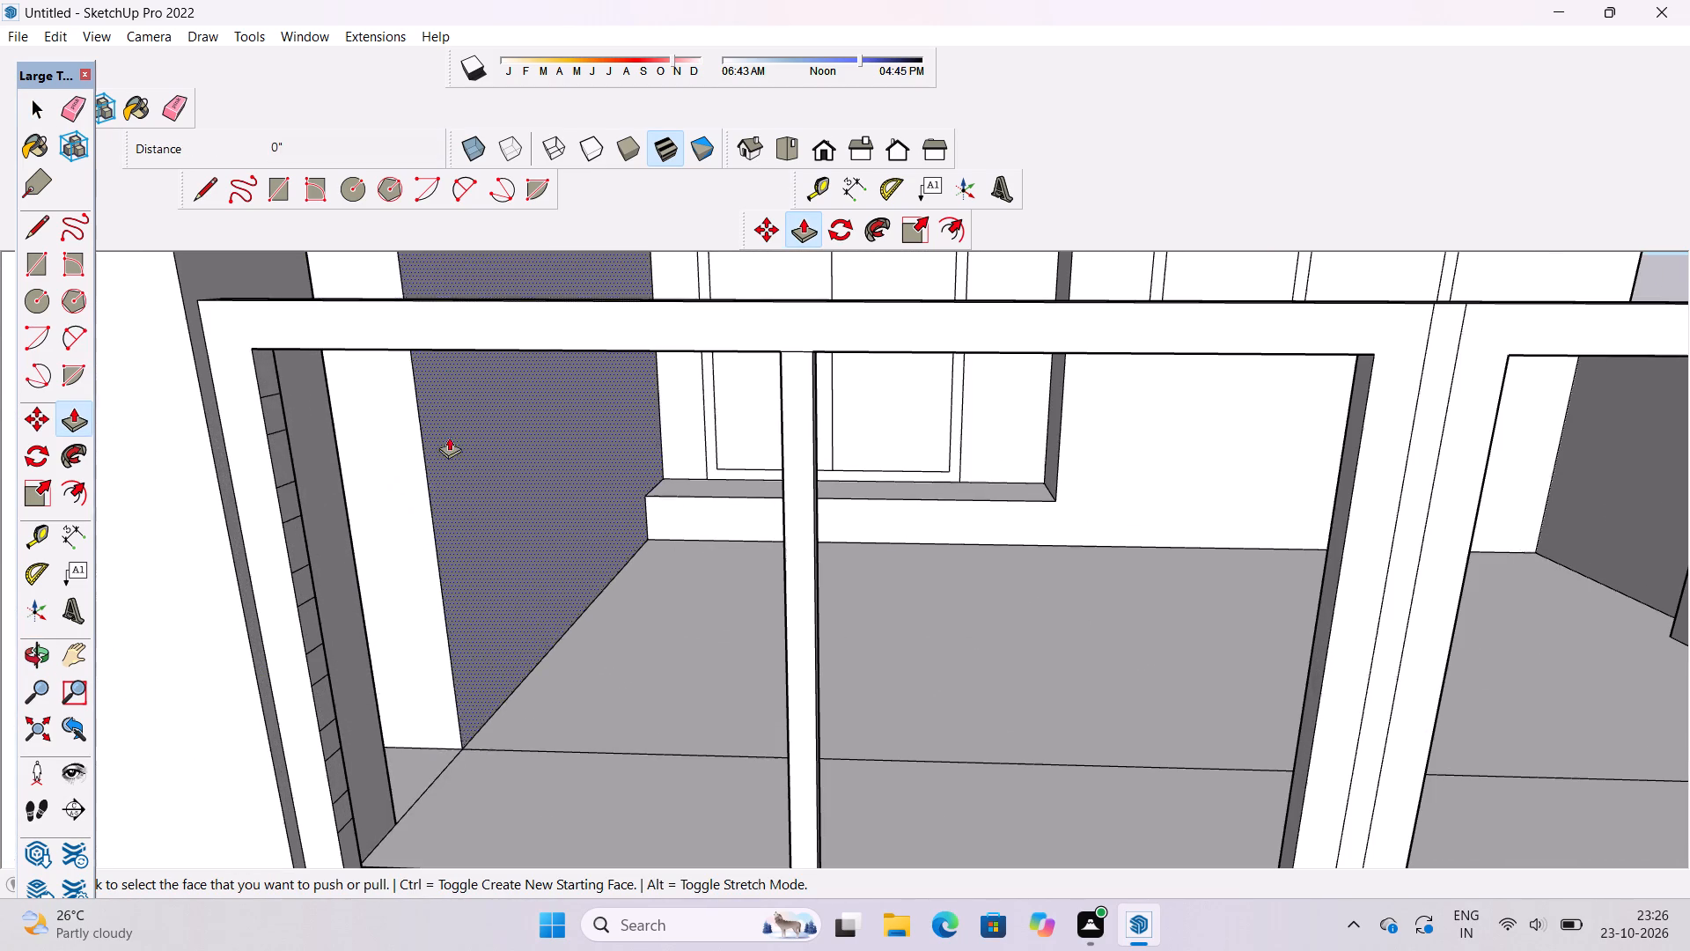
scroll(449, 437, "up", 1)
left_click(276, 411)
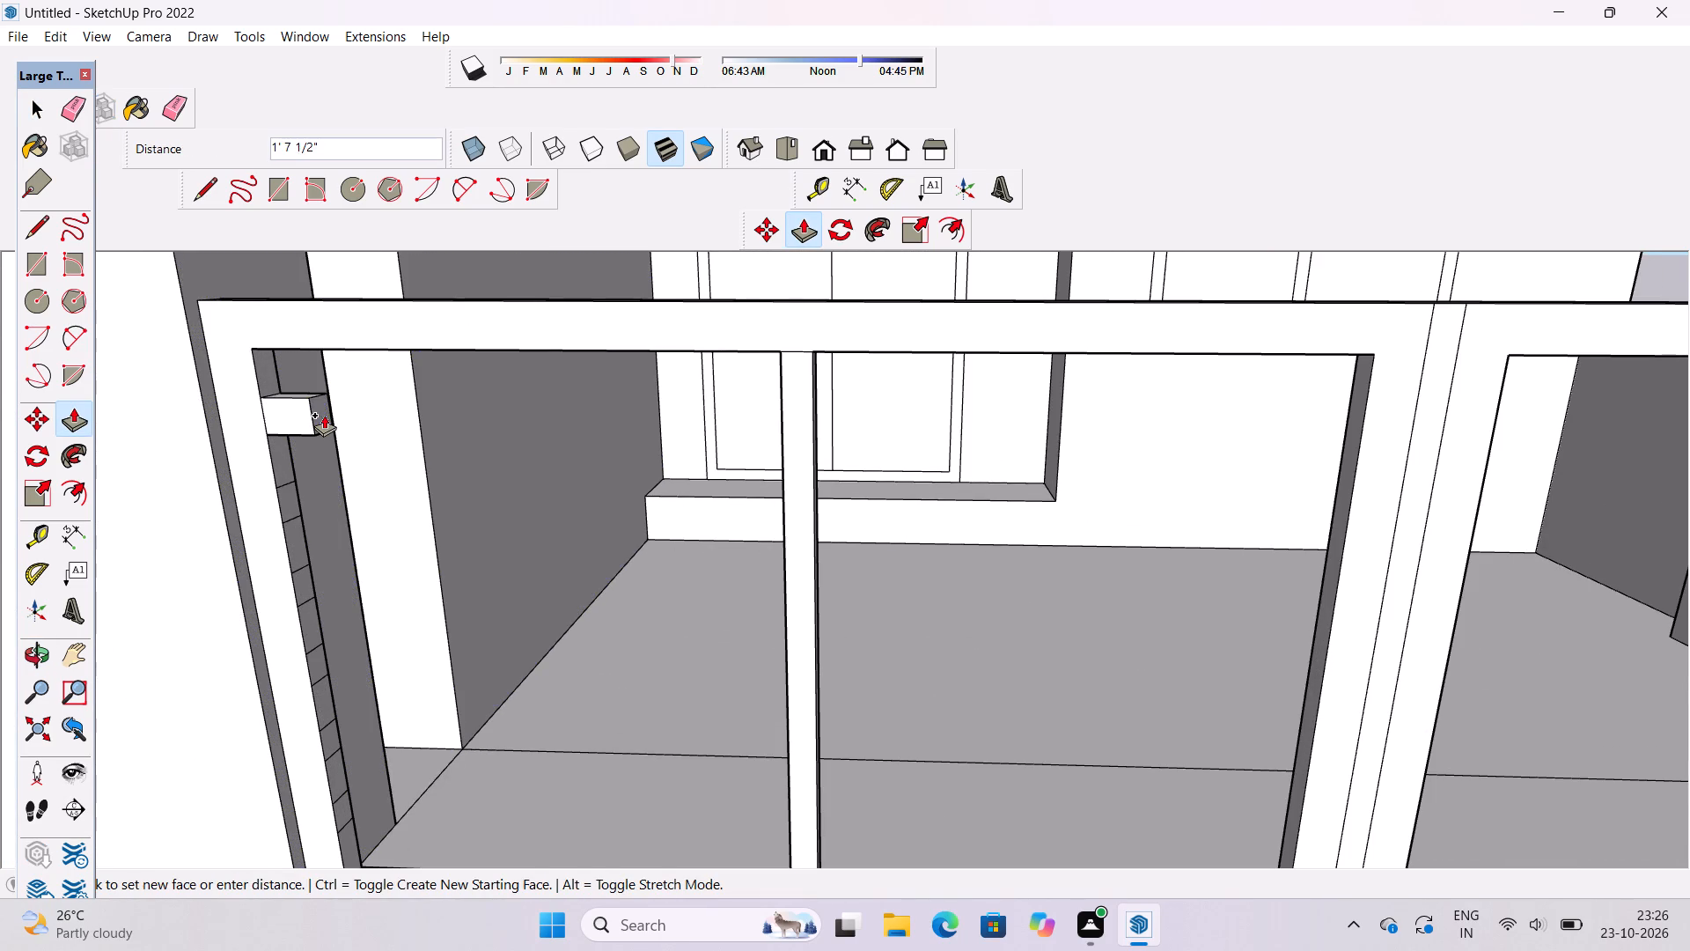
scroll(324, 415, "down", 4)
scroll(864, 416, "up", 3)
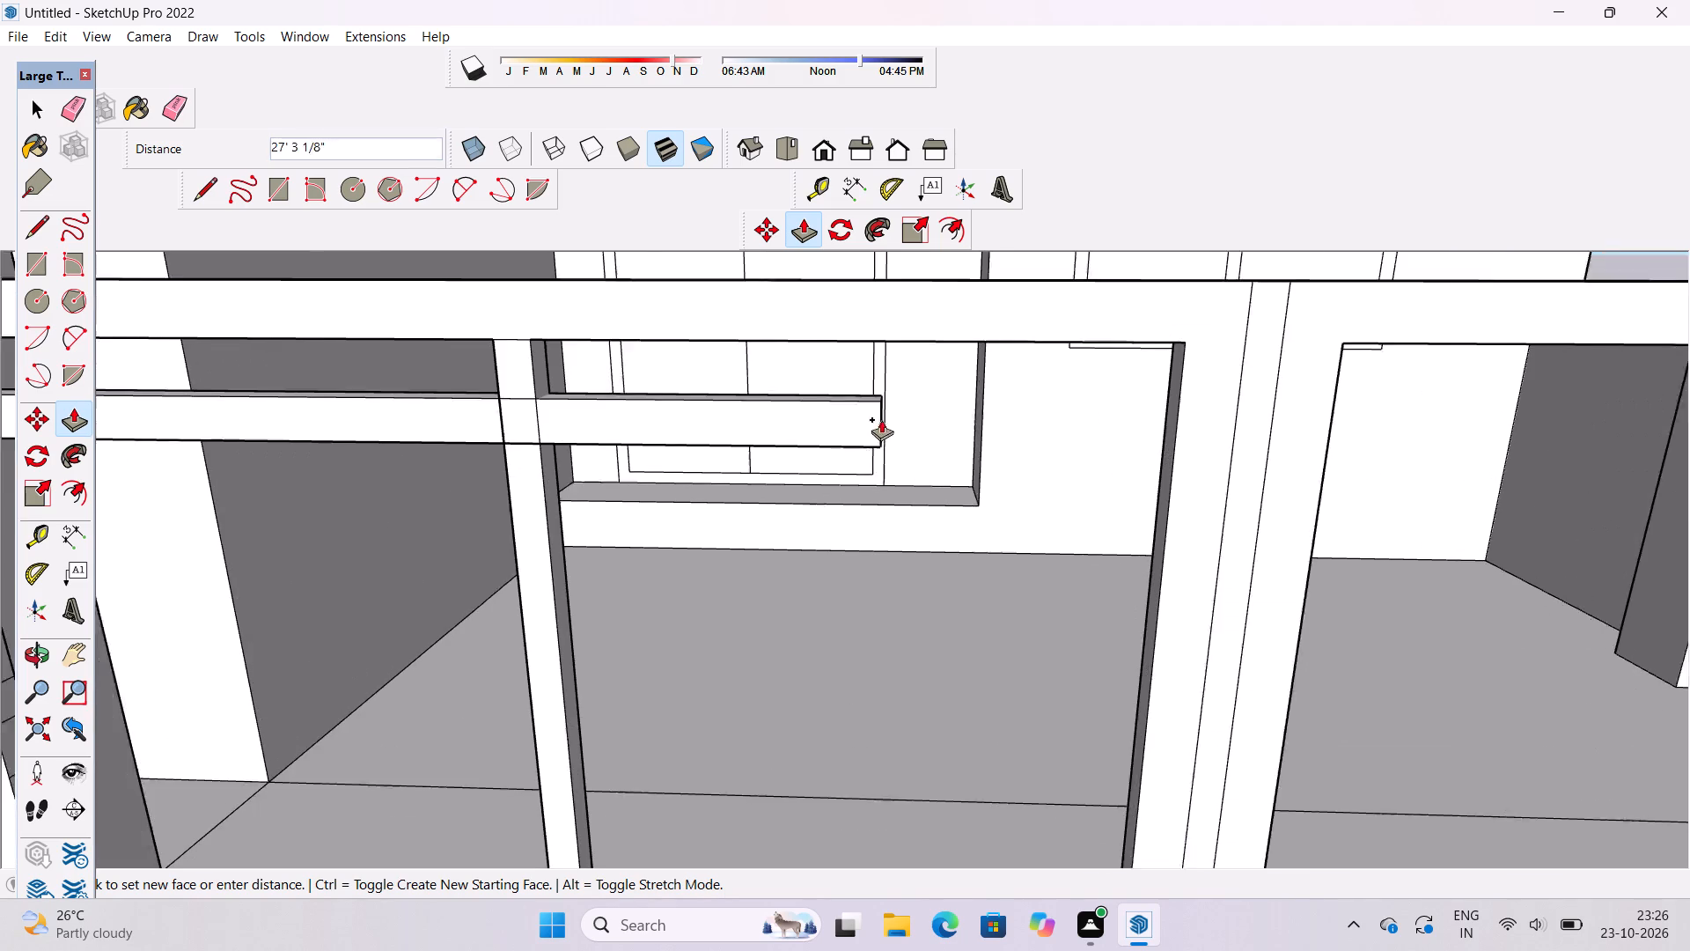
scroll(881, 419, "up", 1)
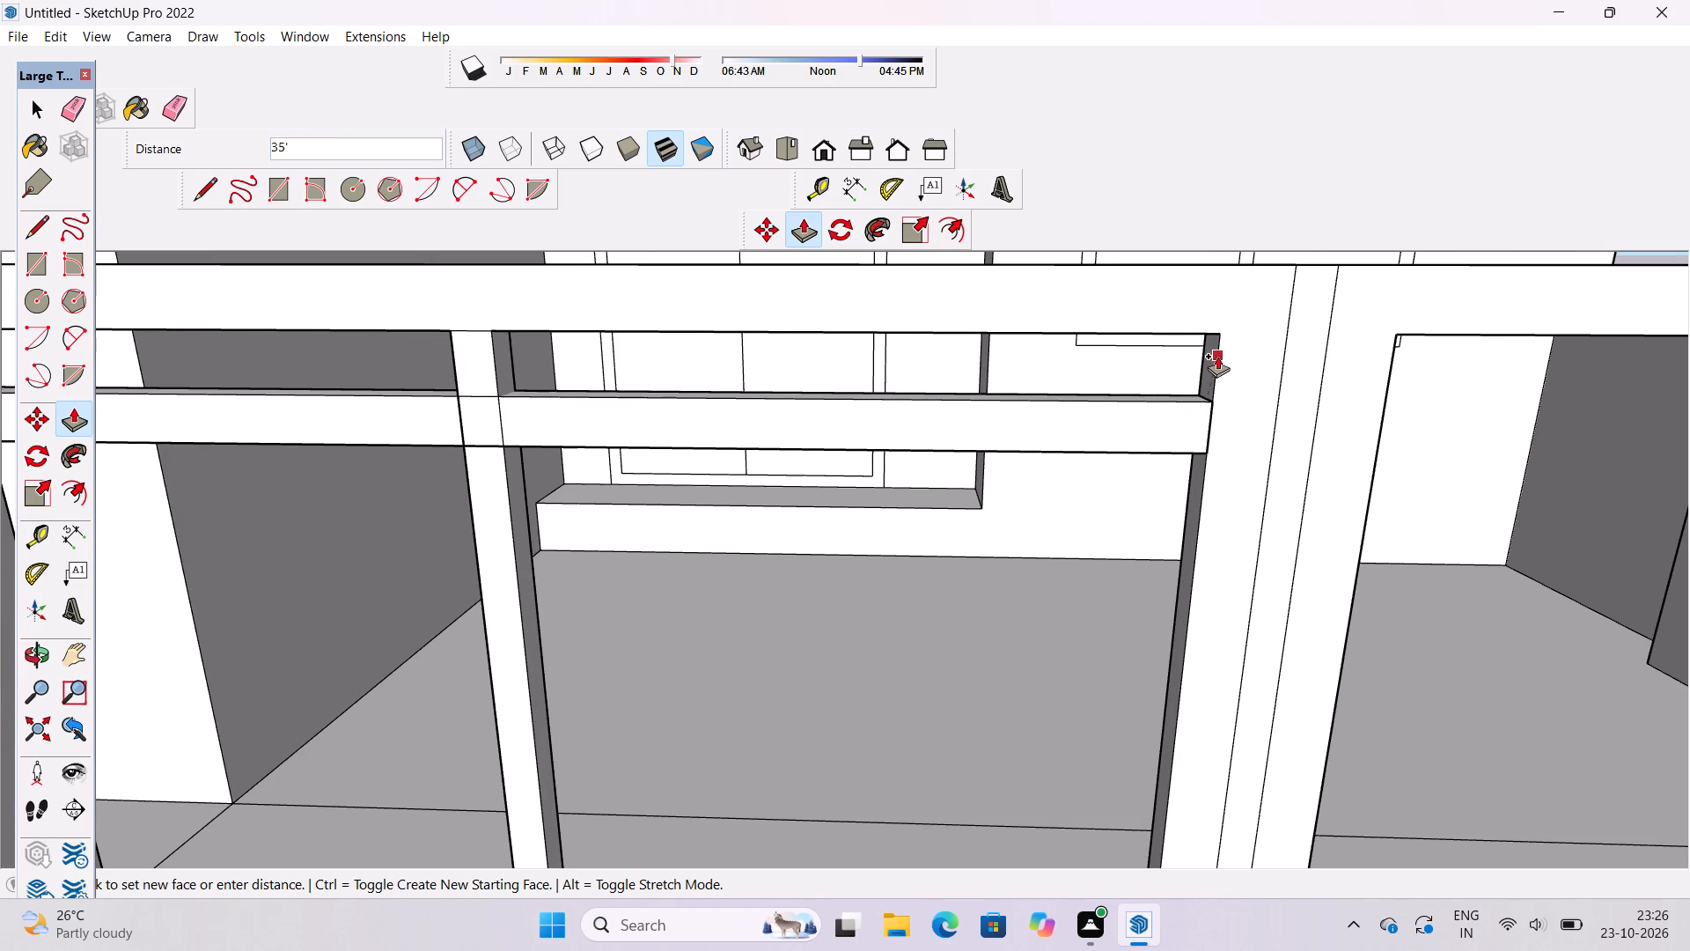
left_click(1217, 356)
scroll(1216, 257, "down", 5)
scroll(783, 411, "up", 4)
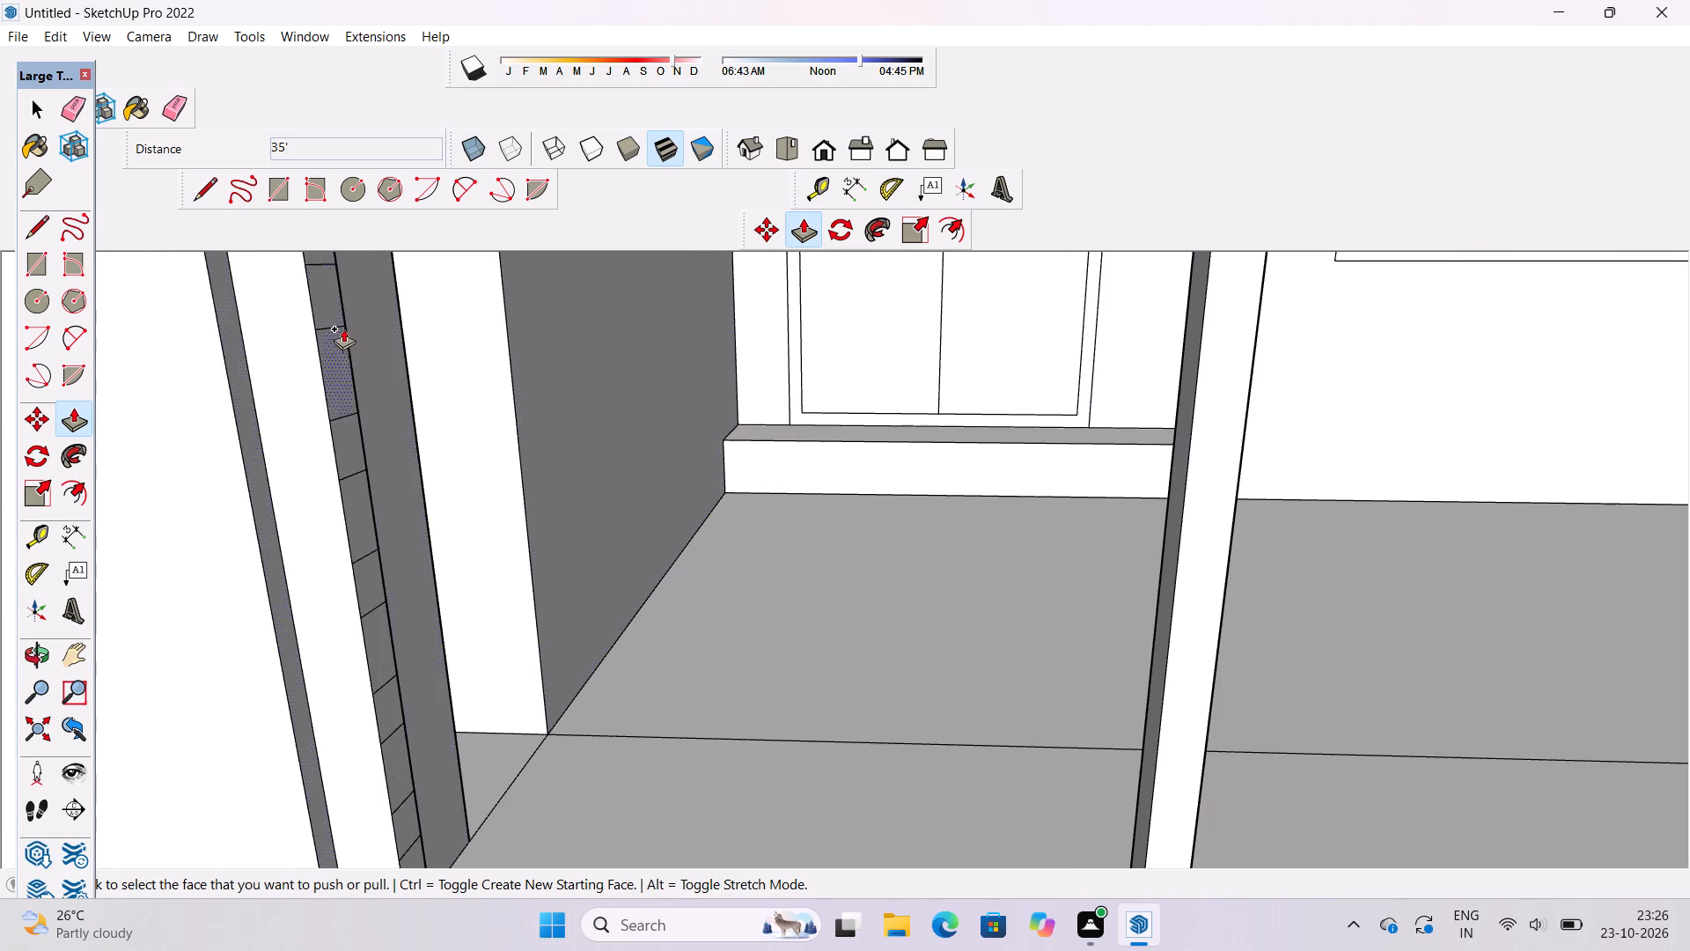
Pull the second and third stile rectangles from the top 35' across the leaf, forming two more horizontal bars.
scroll(359, 361, "down", 11)
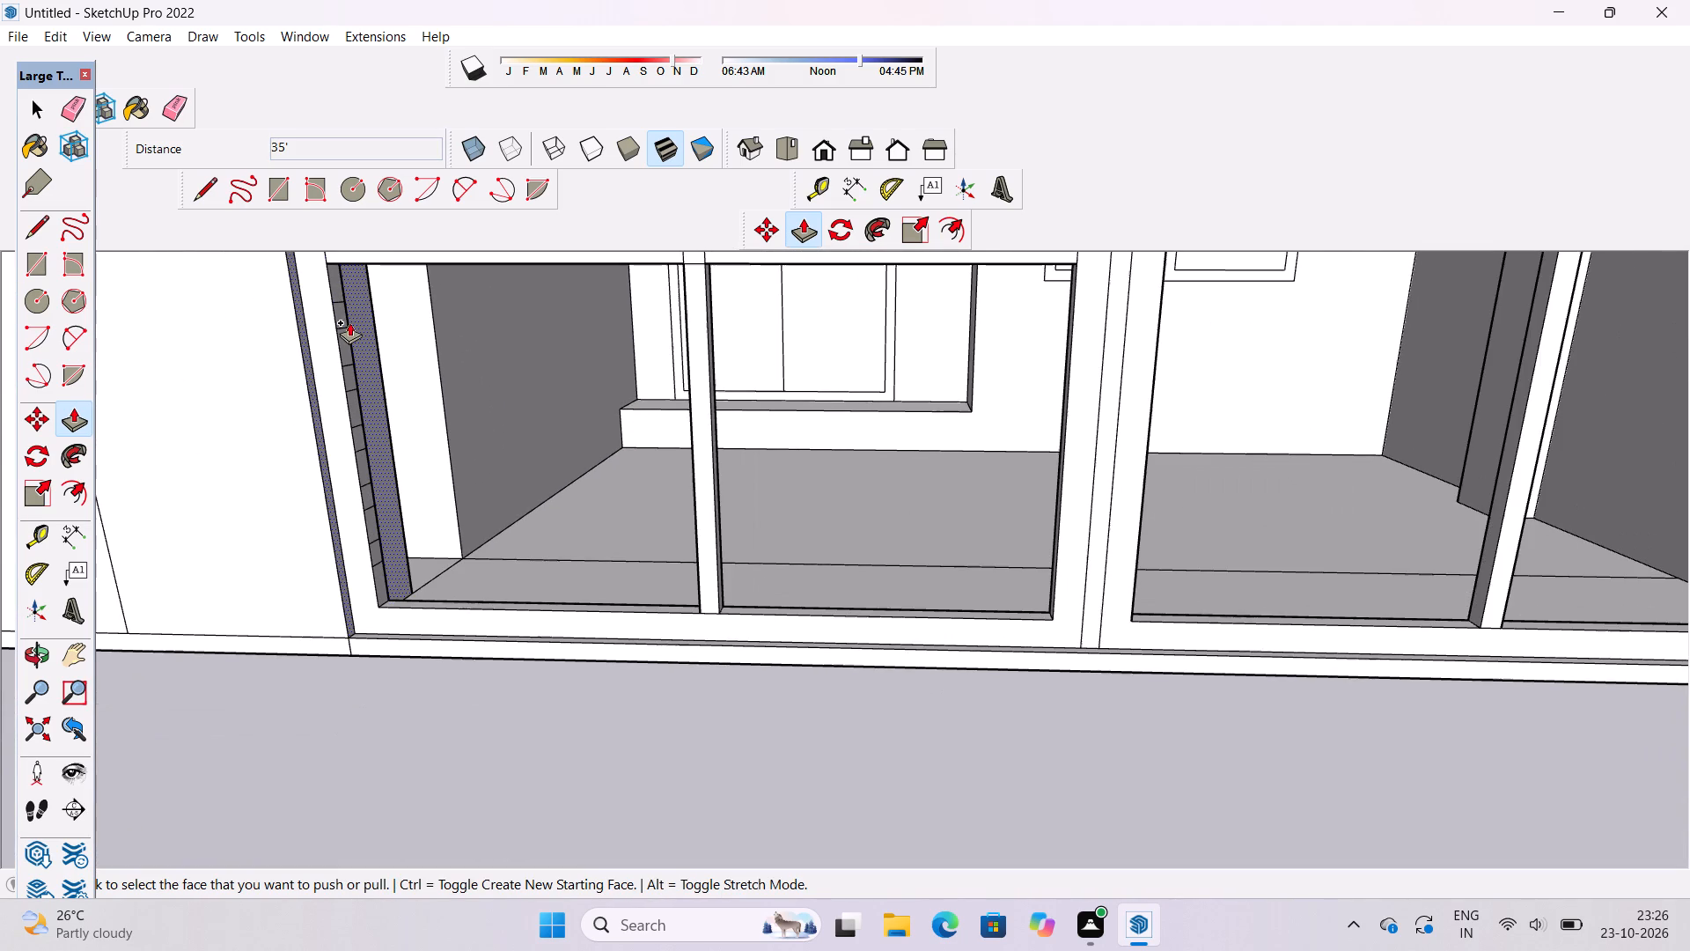
left_click(349, 321)
key("space")
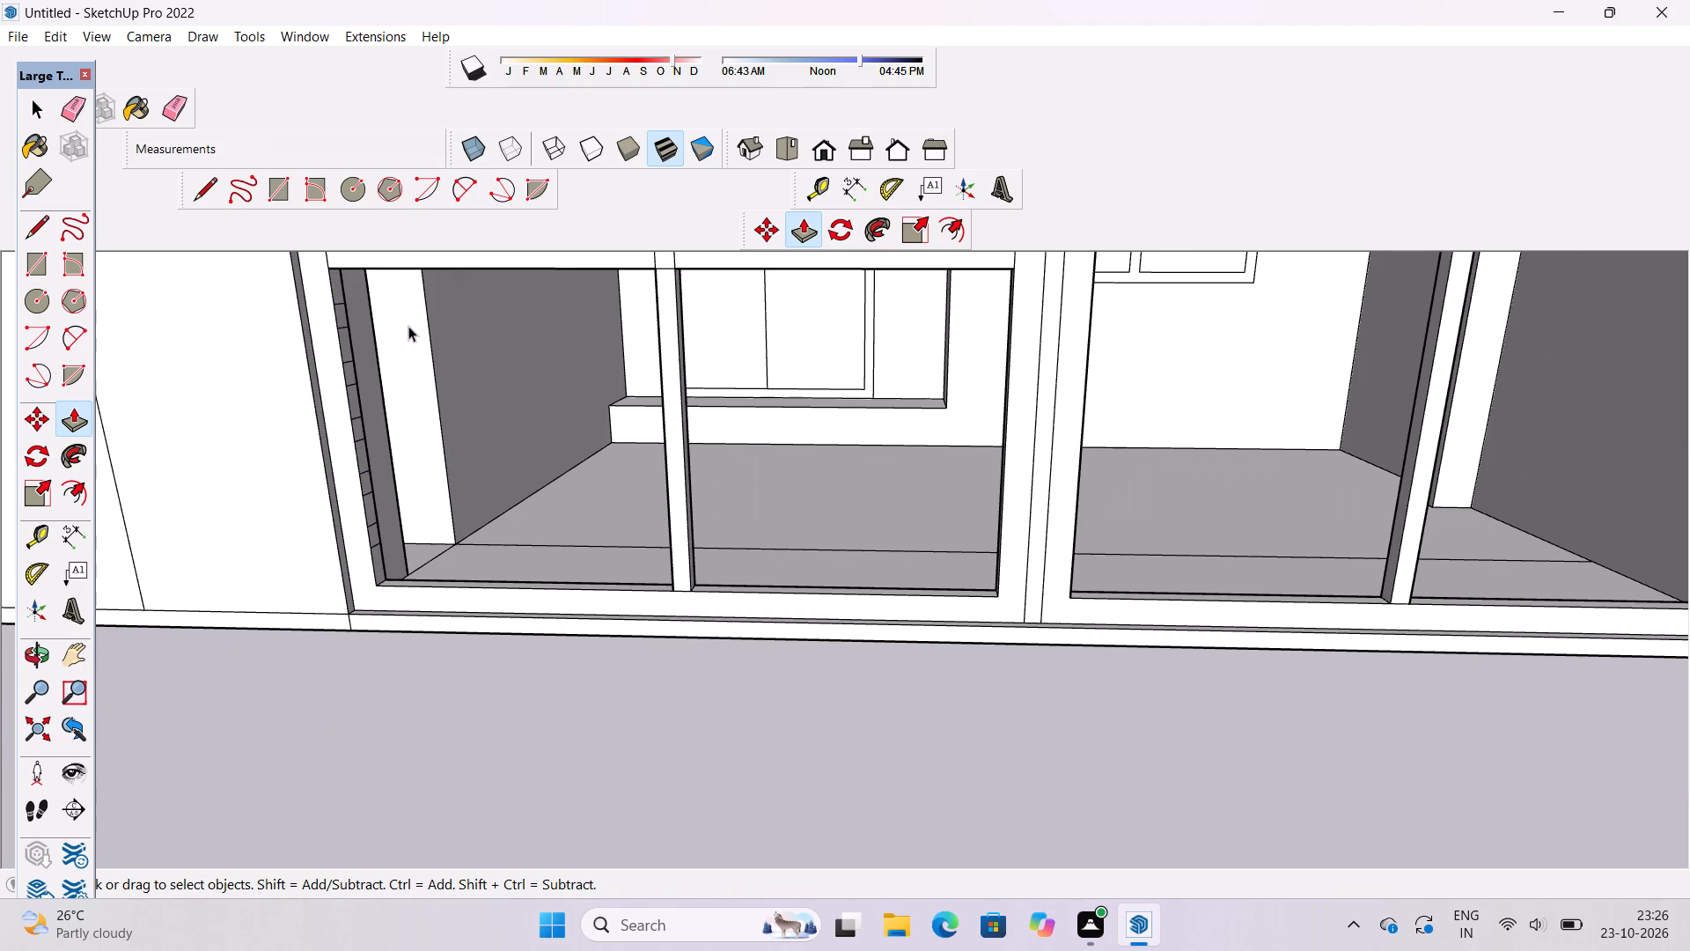
key("p")
scroll(353, 311, "up", 4)
left_click(338, 314)
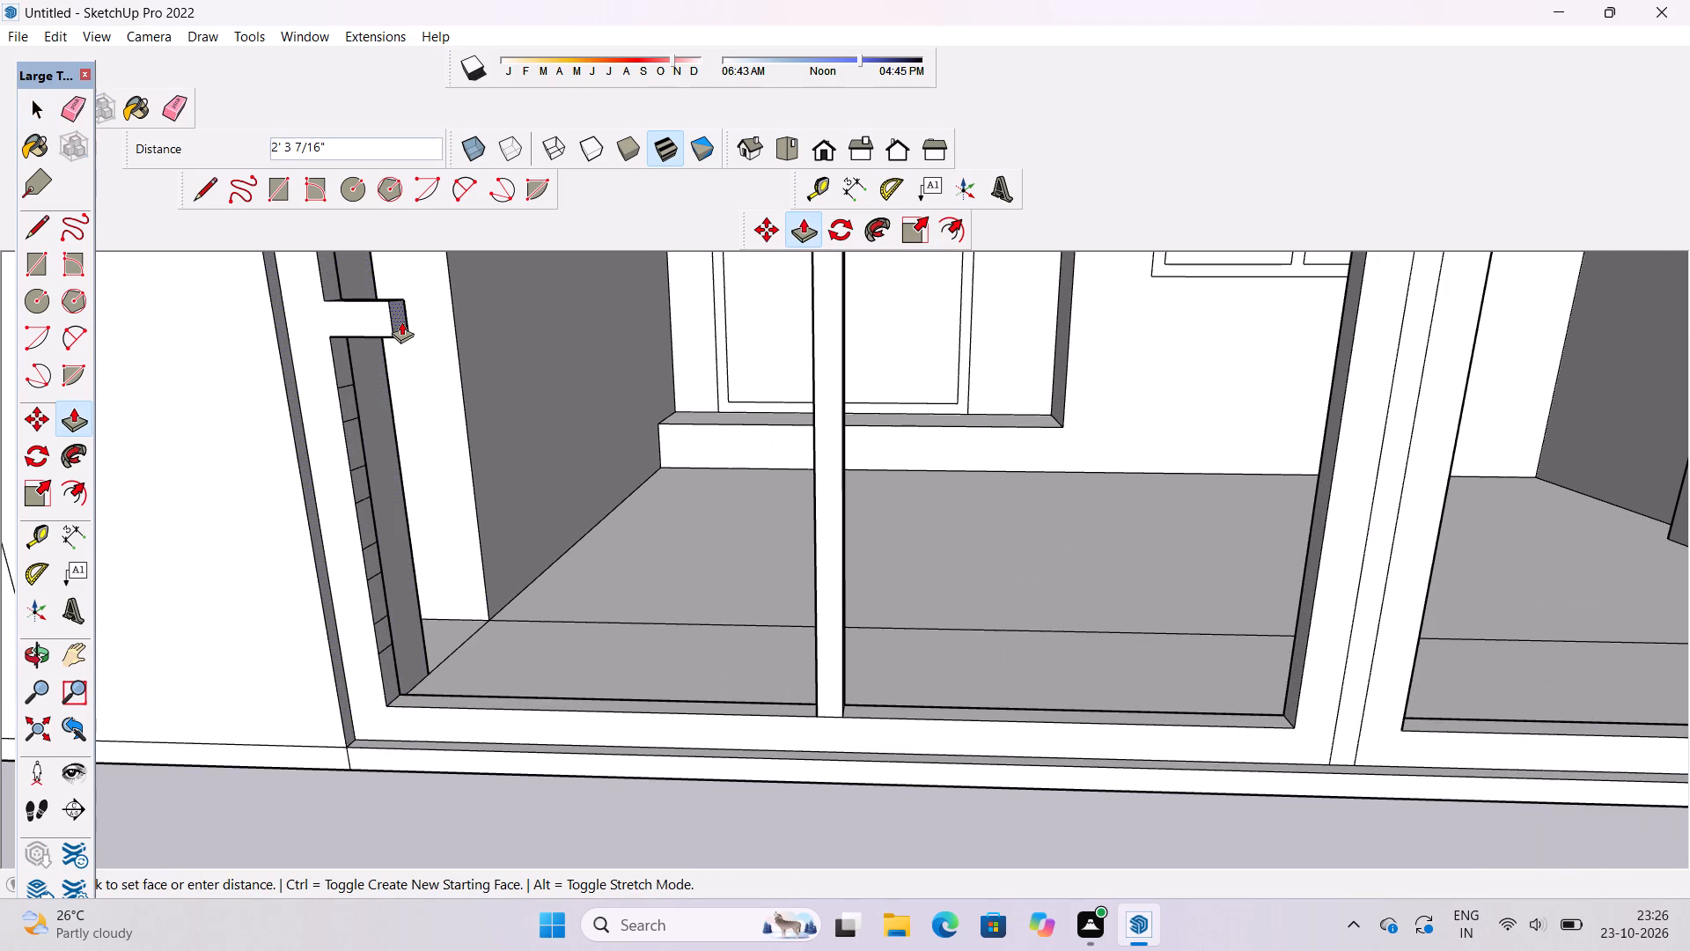
type("35'")
key("Return")
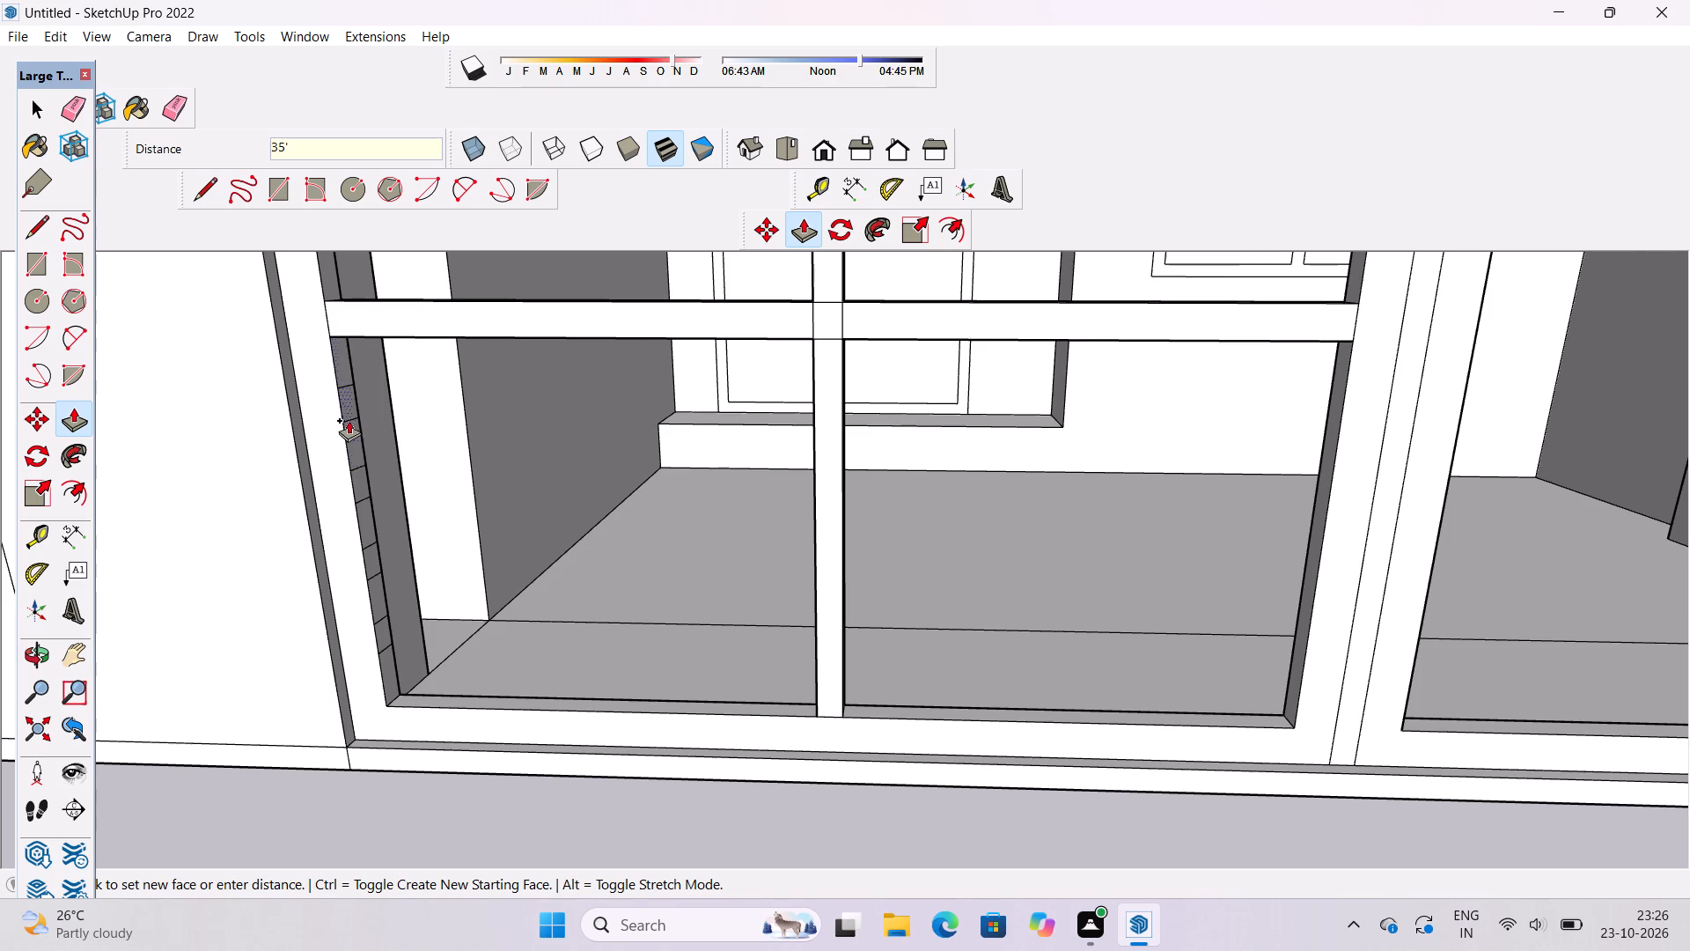
scroll(349, 421, "up", 3)
left_click(348, 395)
type("35")
key("apostrophe")
key("Return")
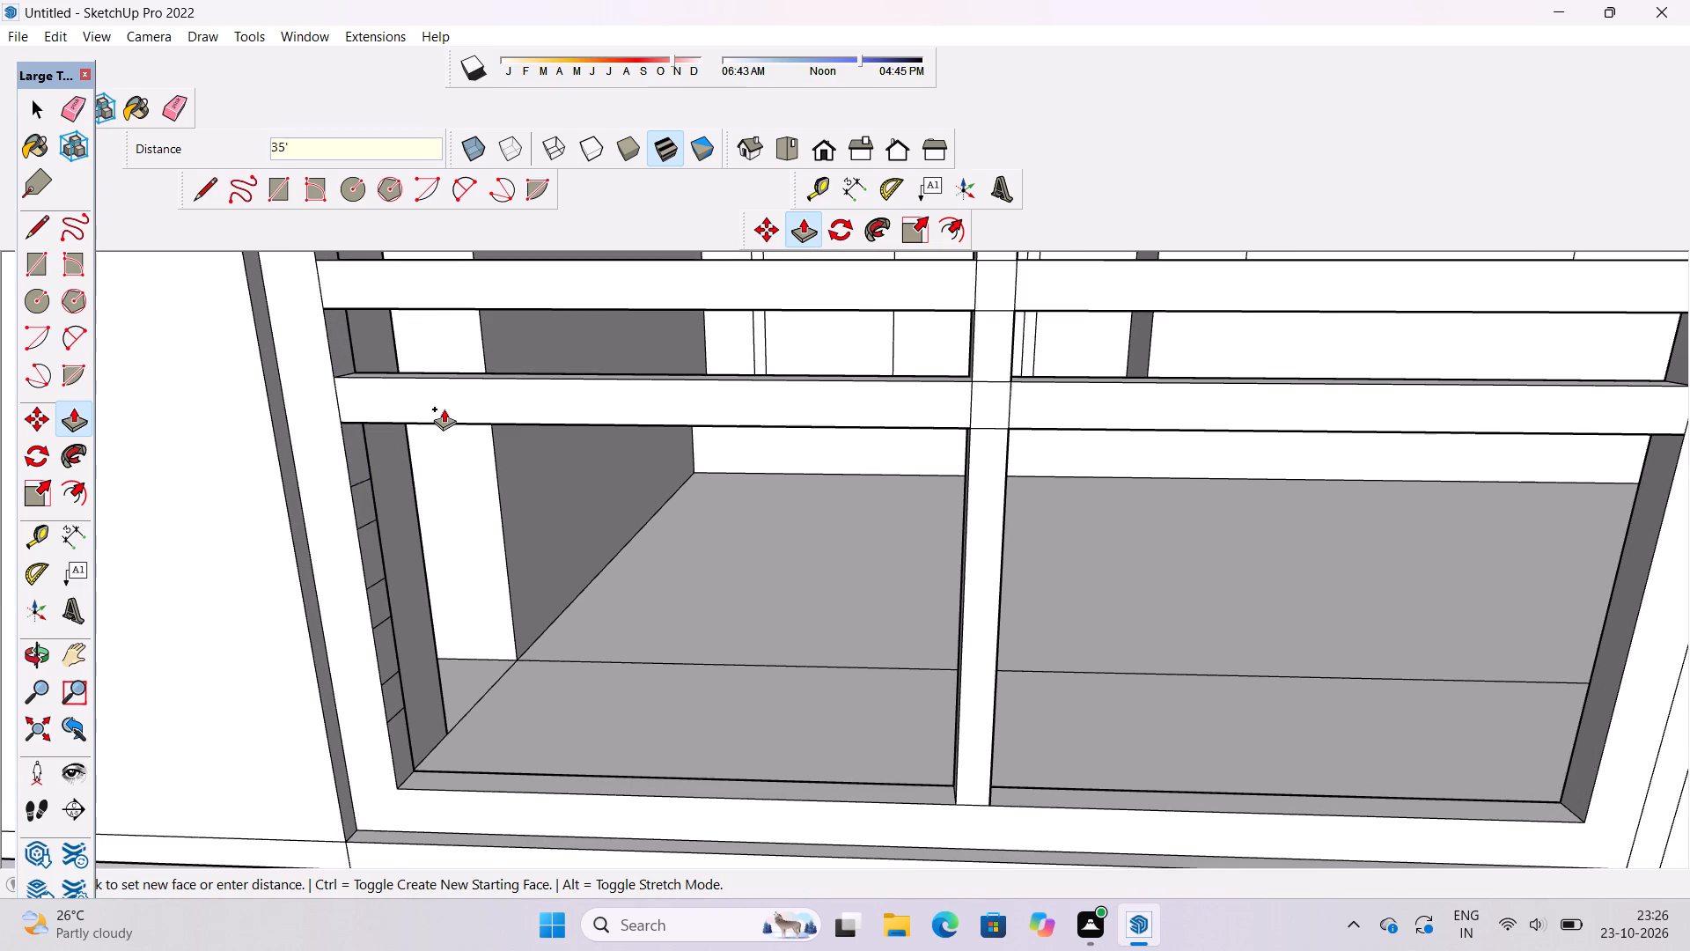
Pull the three remaining lower stile rectangles 35' across the leaf to complete its set of horizontal bars.
left_click(367, 505)
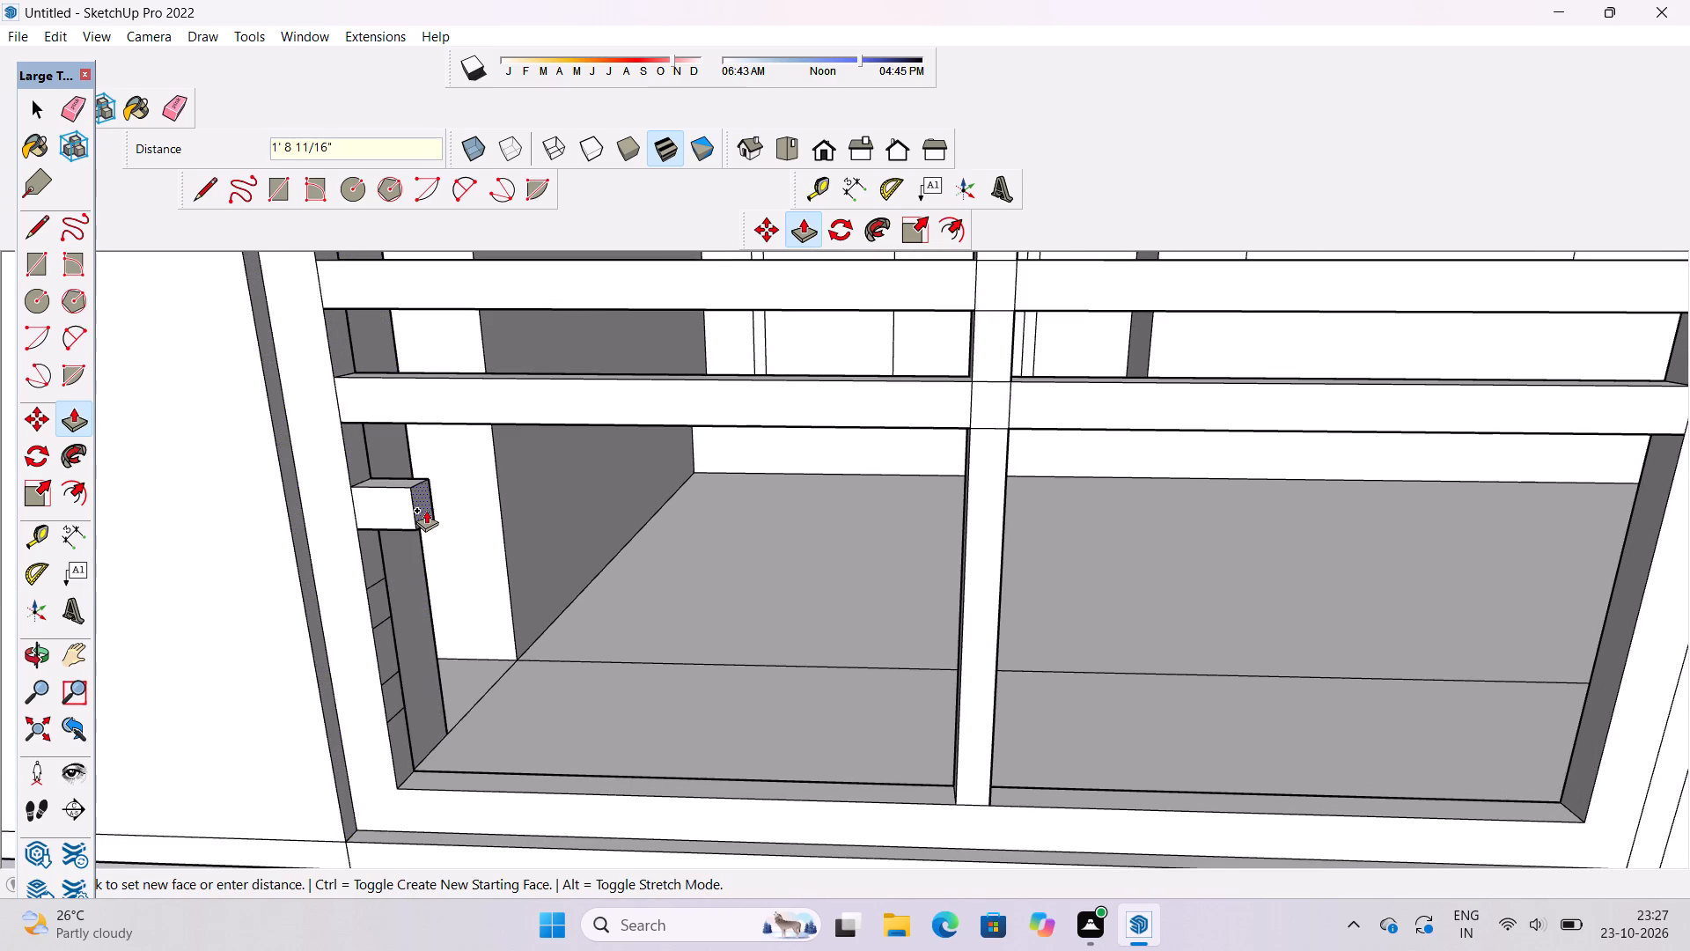
type("35'")
key("Return")
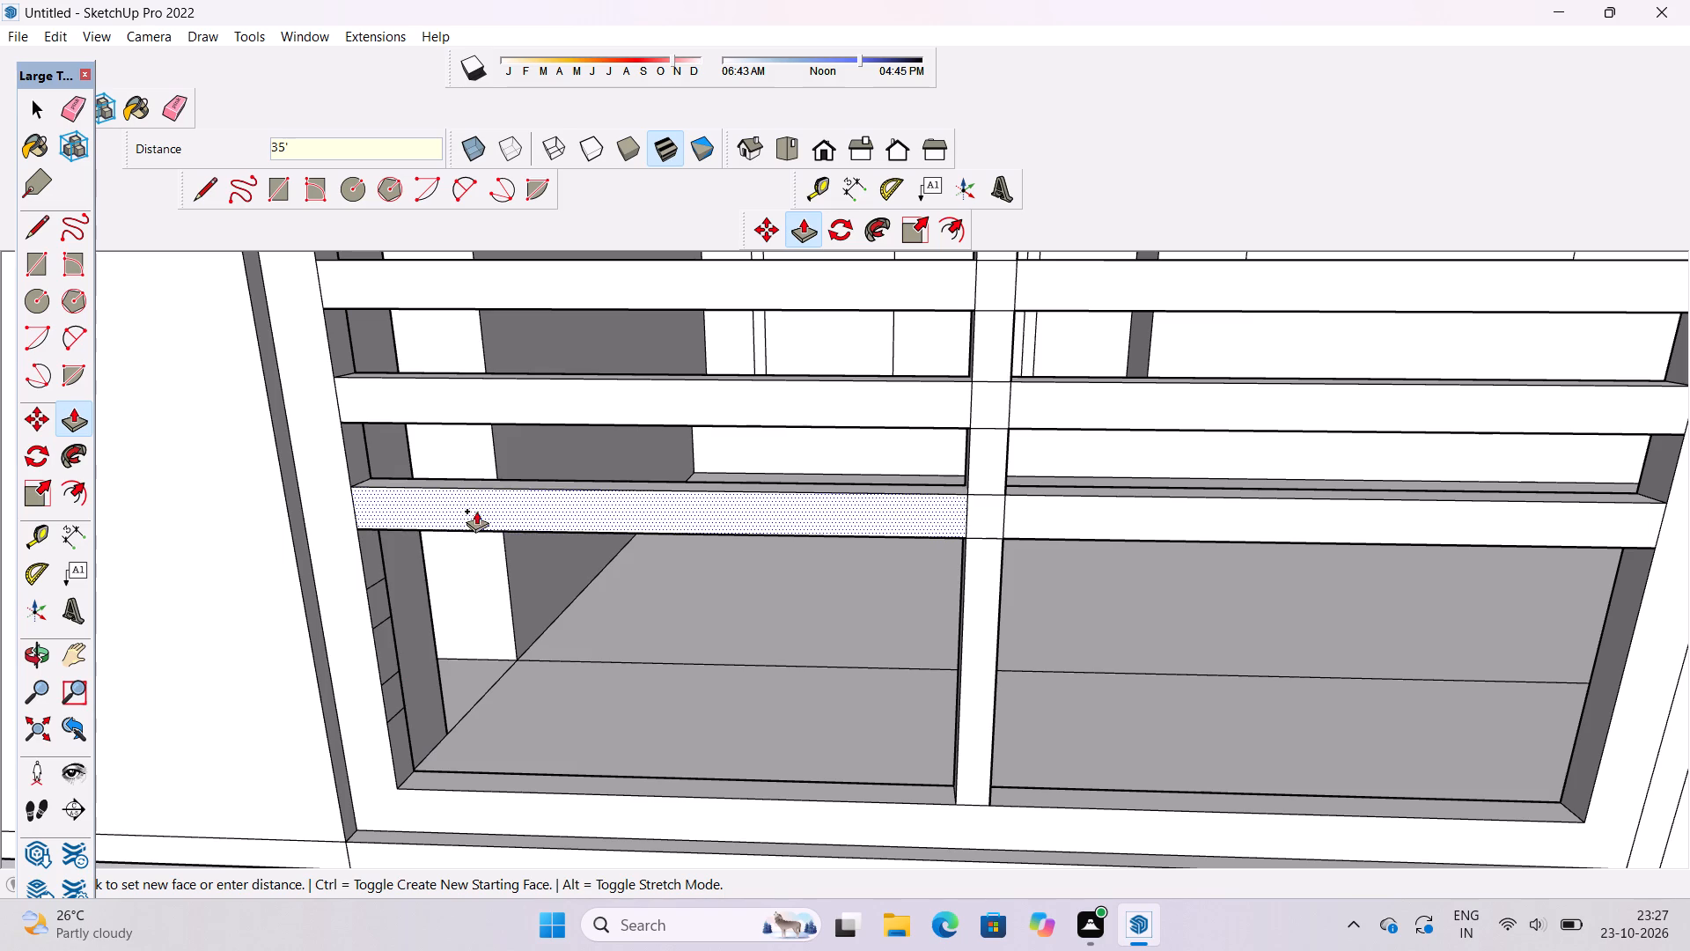
left_click(377, 607)
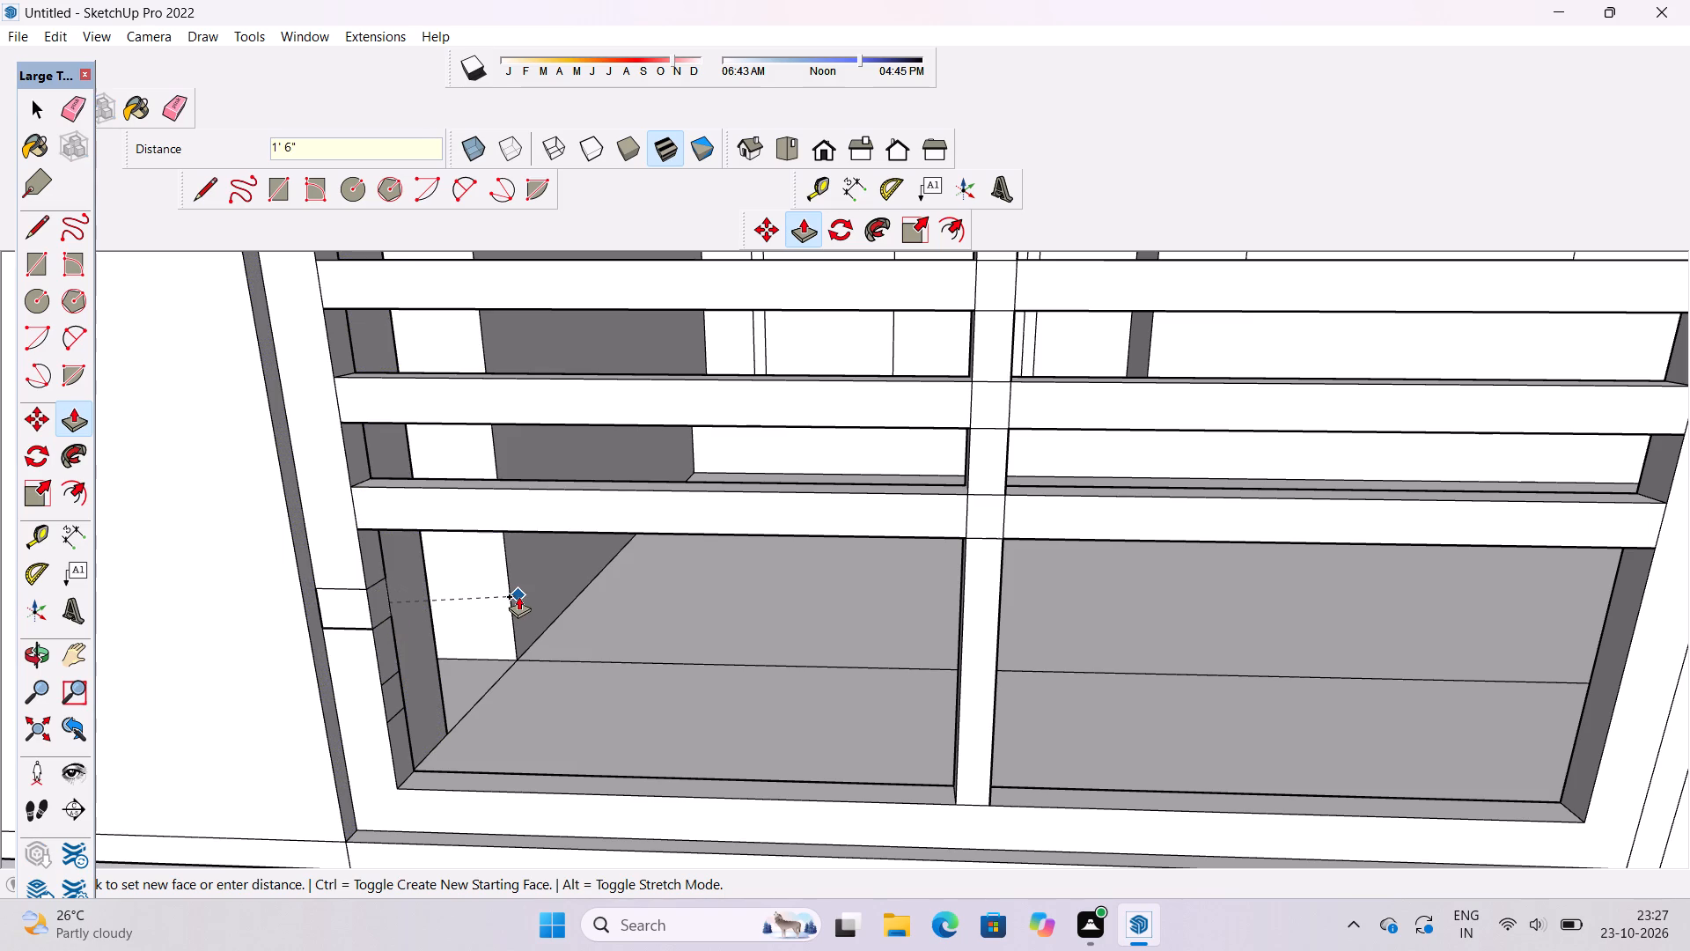
type("35'")
key("Return")
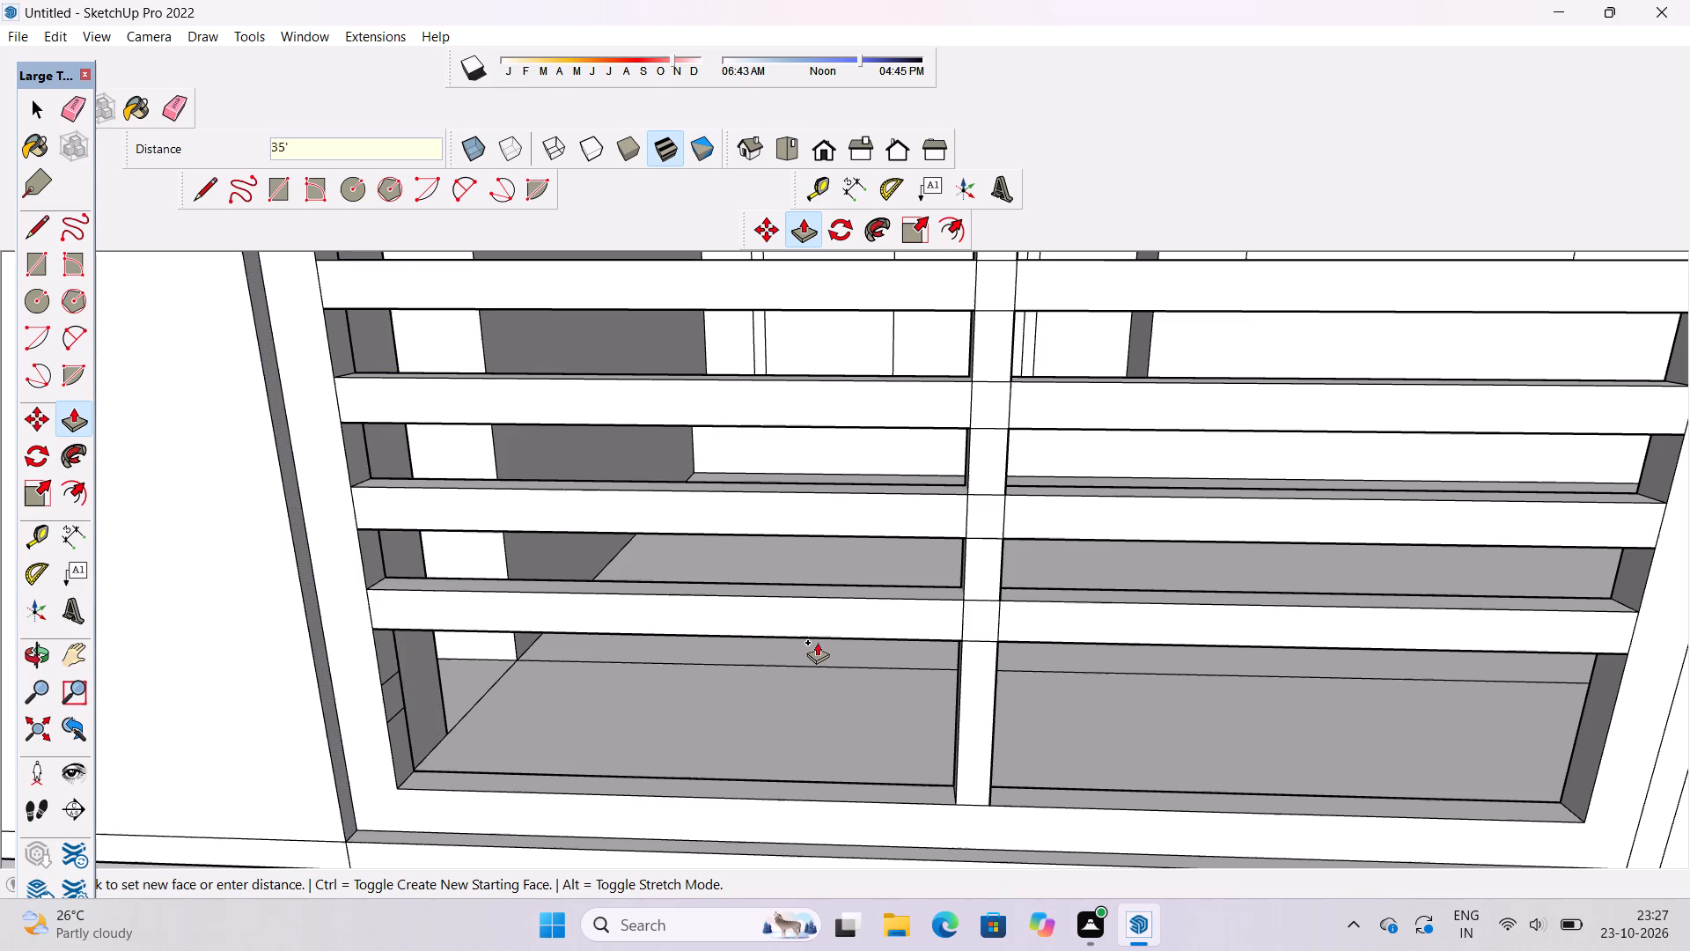
left_click(390, 692)
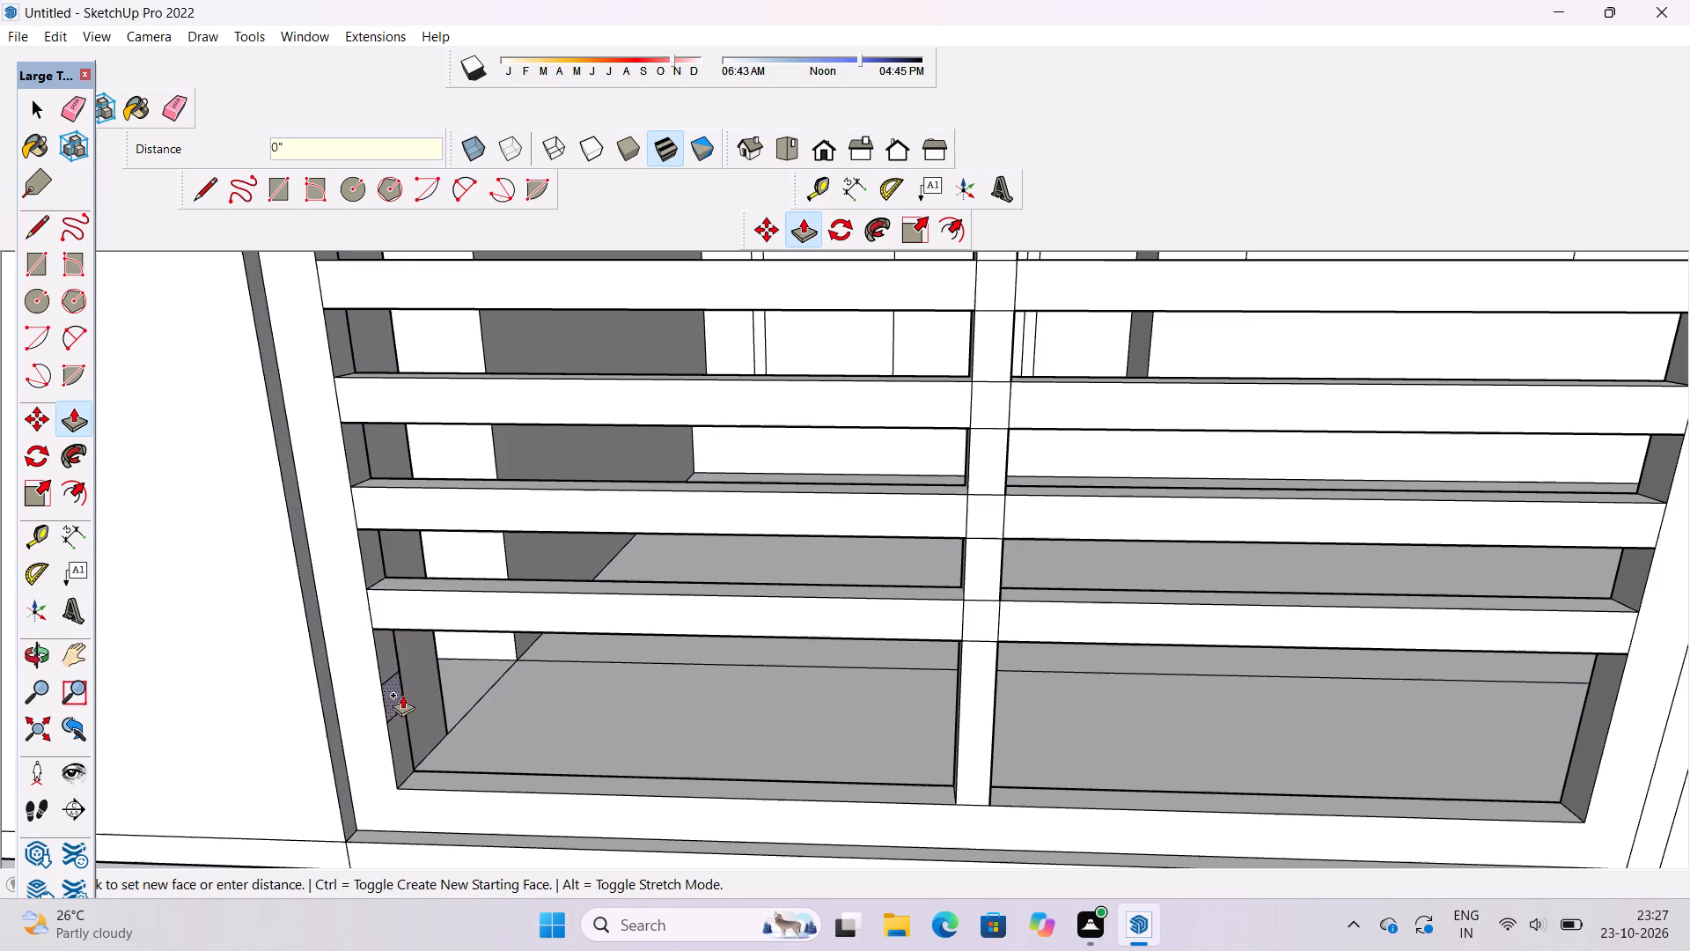
type("35'")
key("Return")
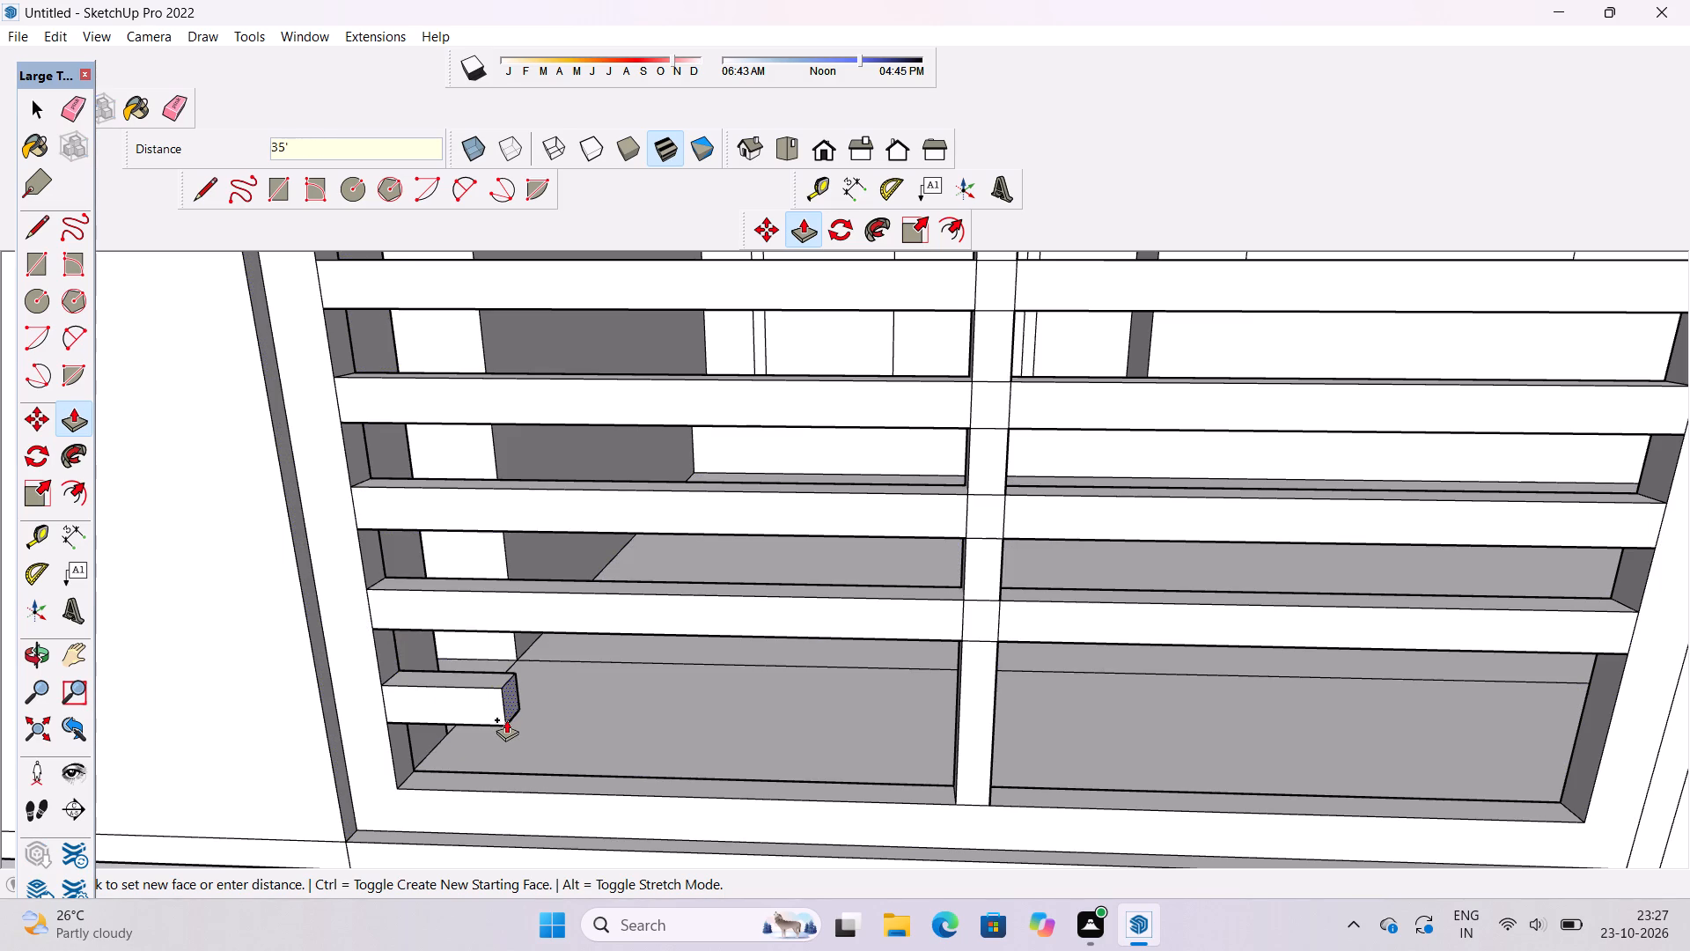
Examine the finished horizontal bars and the other gate leaf's empty openings from the front.
key("o")
scroll(514, 721, "down", 10)
left_click_drag(624, 738, 487, 736, "shift")
left_click_drag(702, 721, 729, 704)
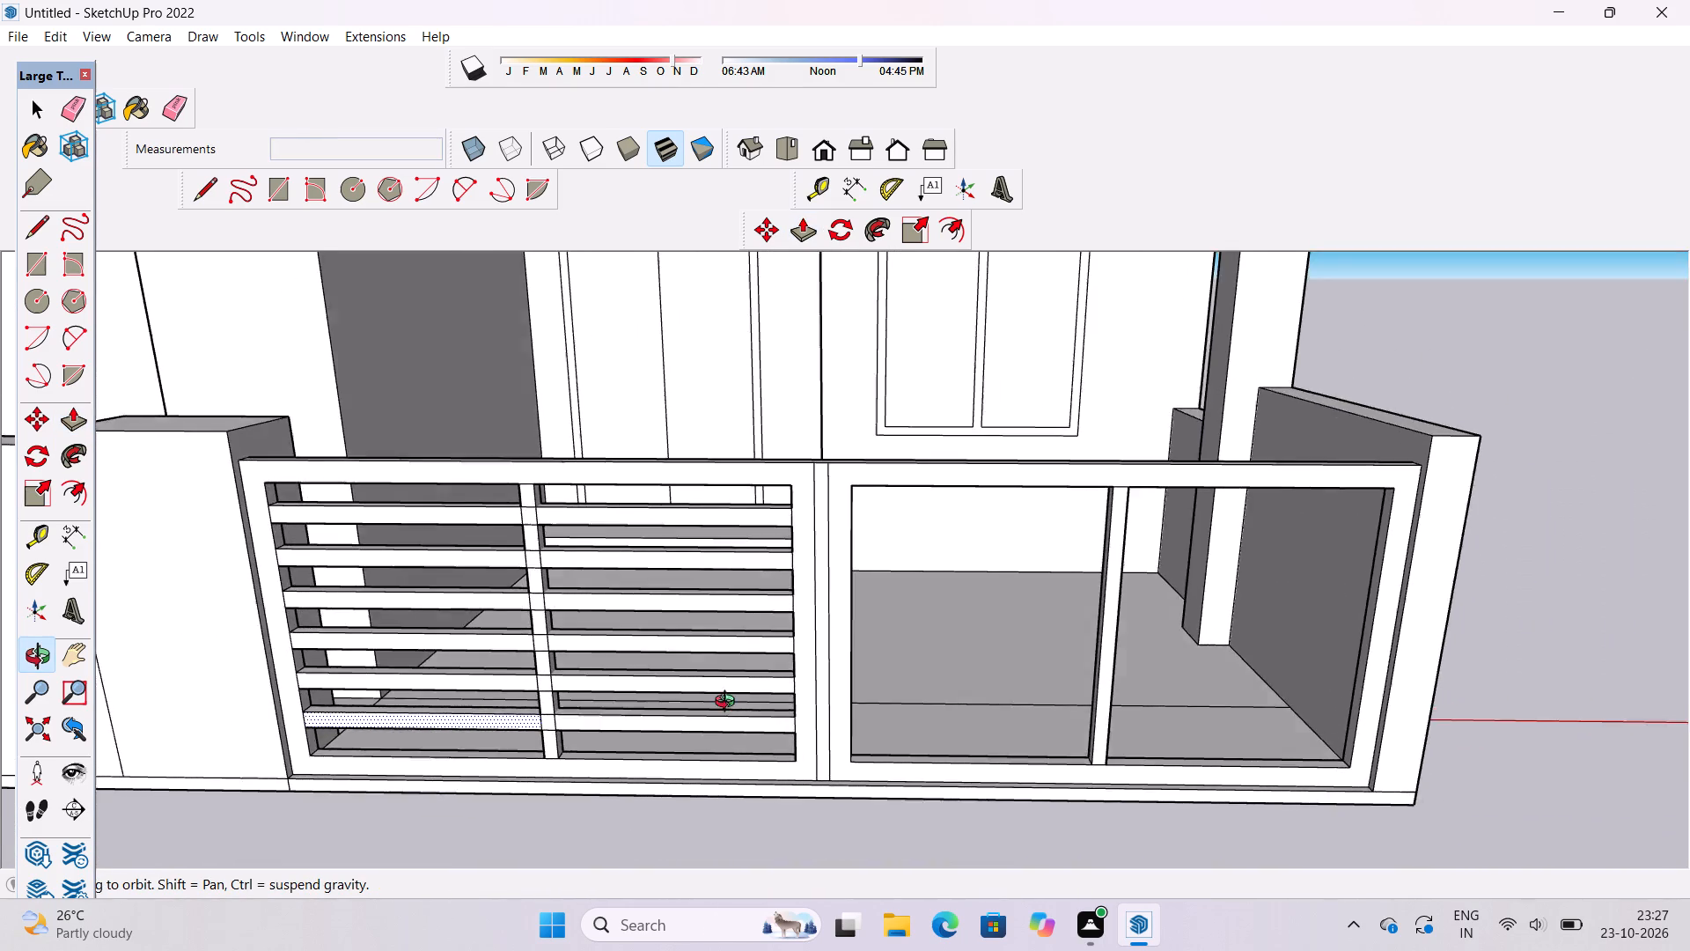
left_click_drag(729, 704, 755, 640)
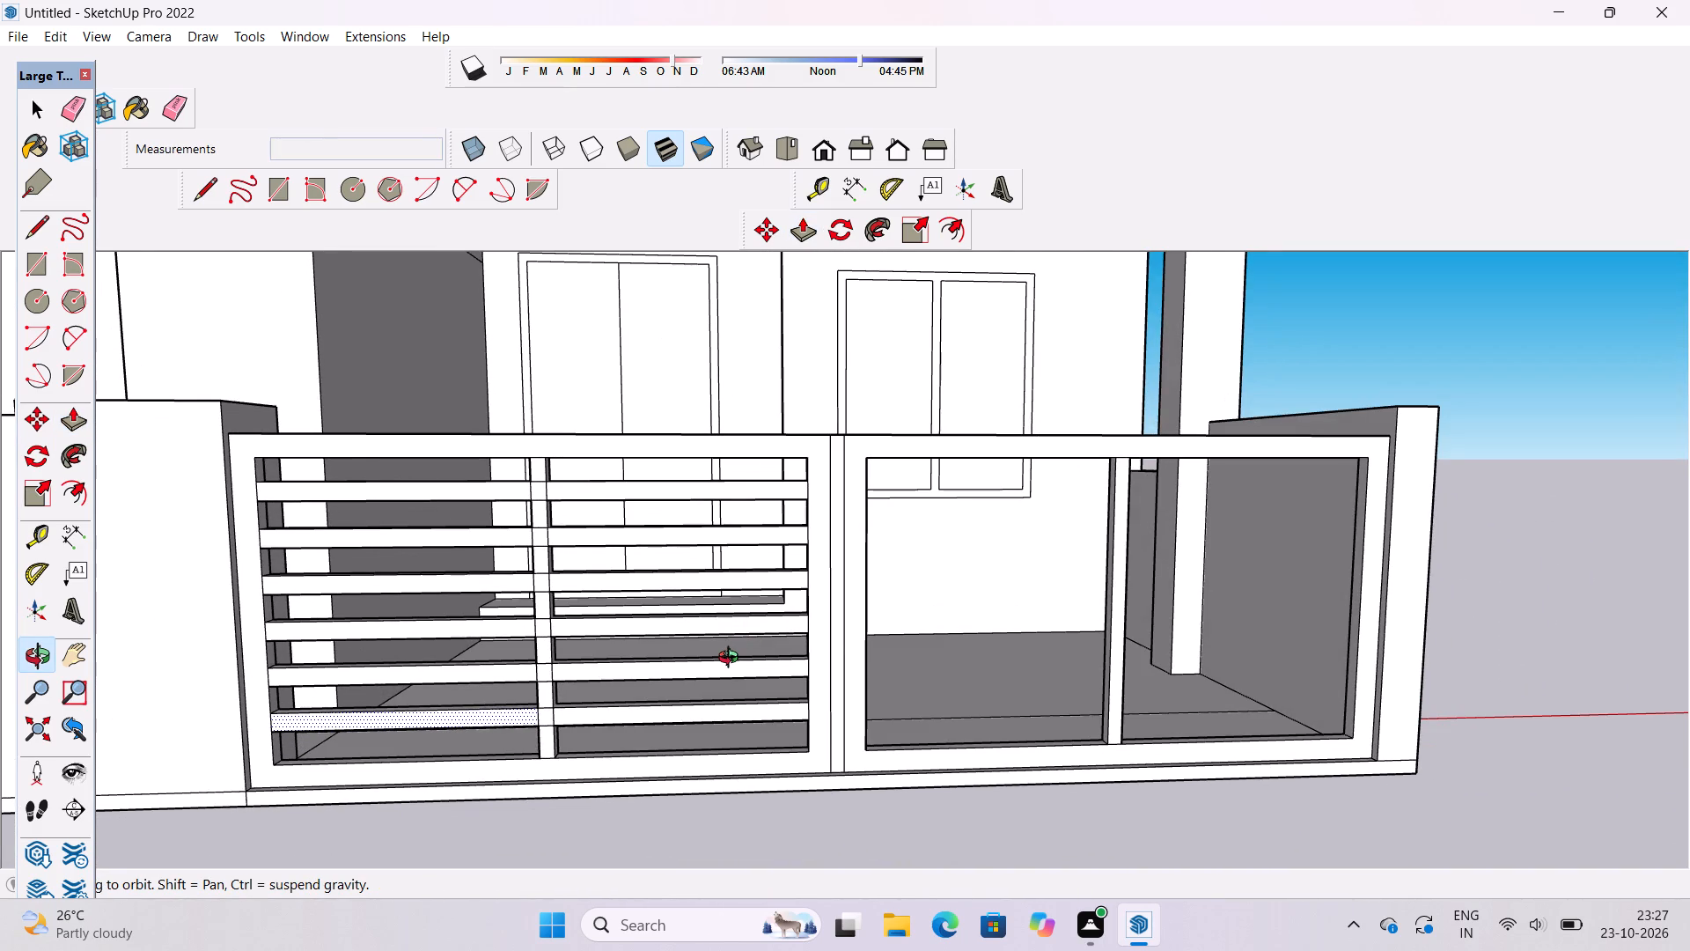
scroll(732, 660, "down", 1)
left_click_drag(786, 659, 695, 692, "shift")
scroll(728, 696, "up", 3)
left_click_drag(705, 675, 658, 675, "shift")
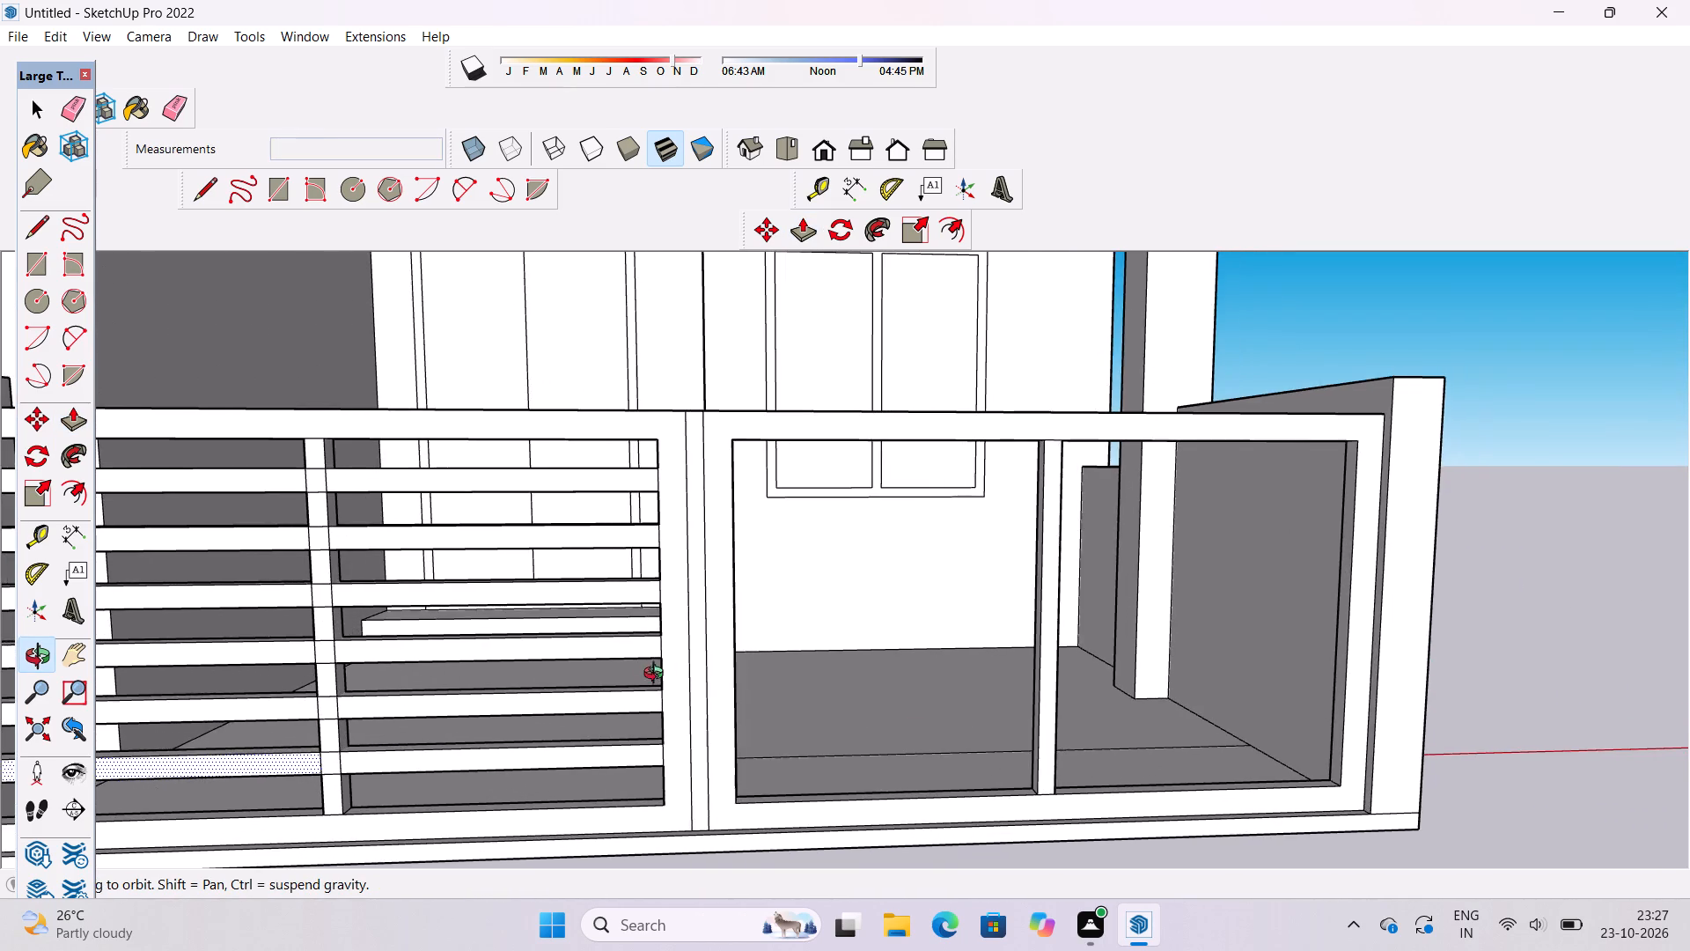
scroll(658, 670, "down", 4)
scroll(671, 643, "up", 5)
left_click_drag(674, 640, 656, 643, "shift")
left_click_drag(656, 643, 664, 667)
left_click_drag(661, 669, 682, 669)
left_click(682, 669)
scroll(673, 667, "down", 1)
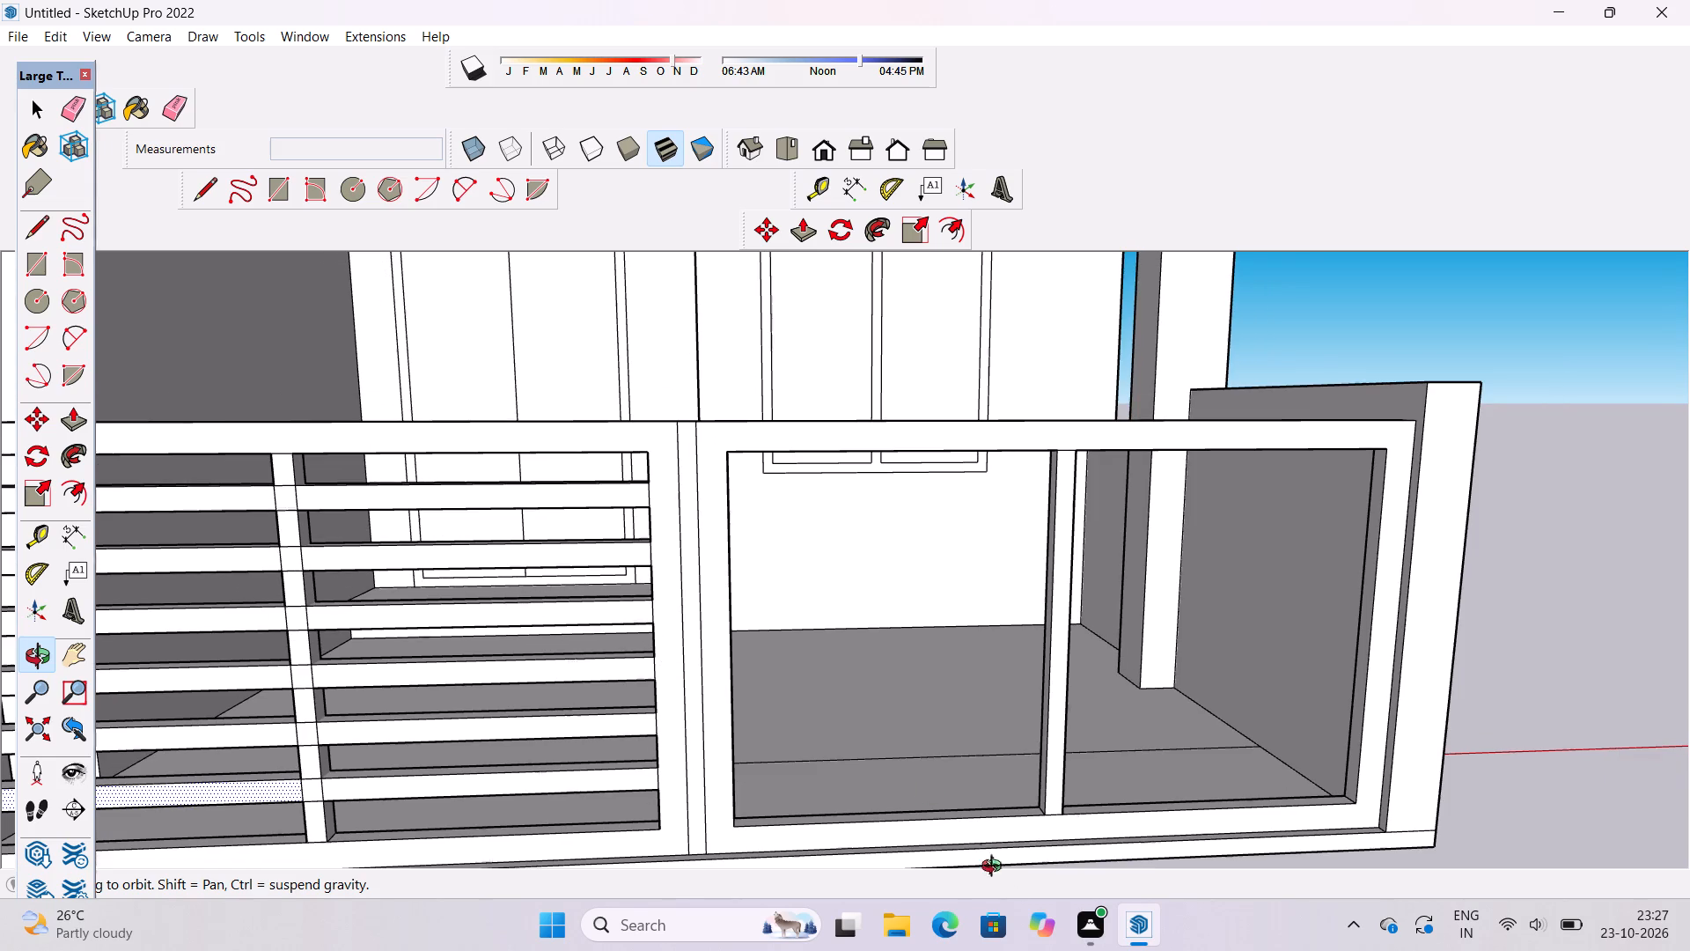
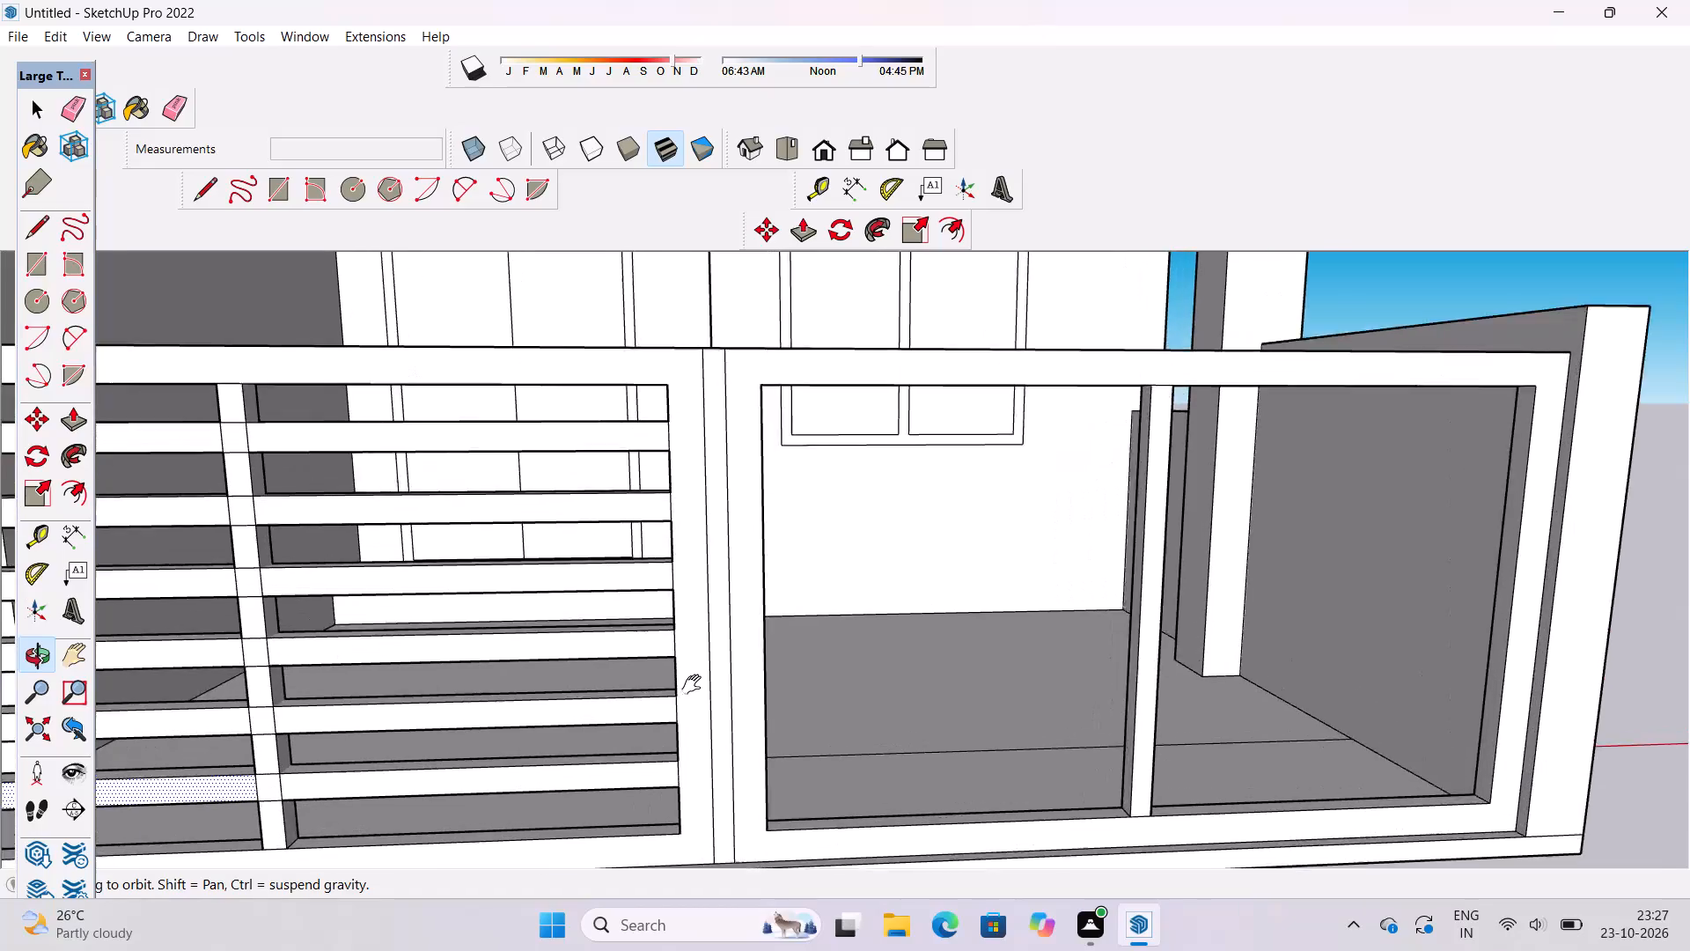
Draw a narrow upright handle rectangle on the barred leaf's stile beside the gate's centre.
left_click(708, 660, "shift")
scroll(703, 651, "down", 4, "shift")
left_click(700, 653, "shift")
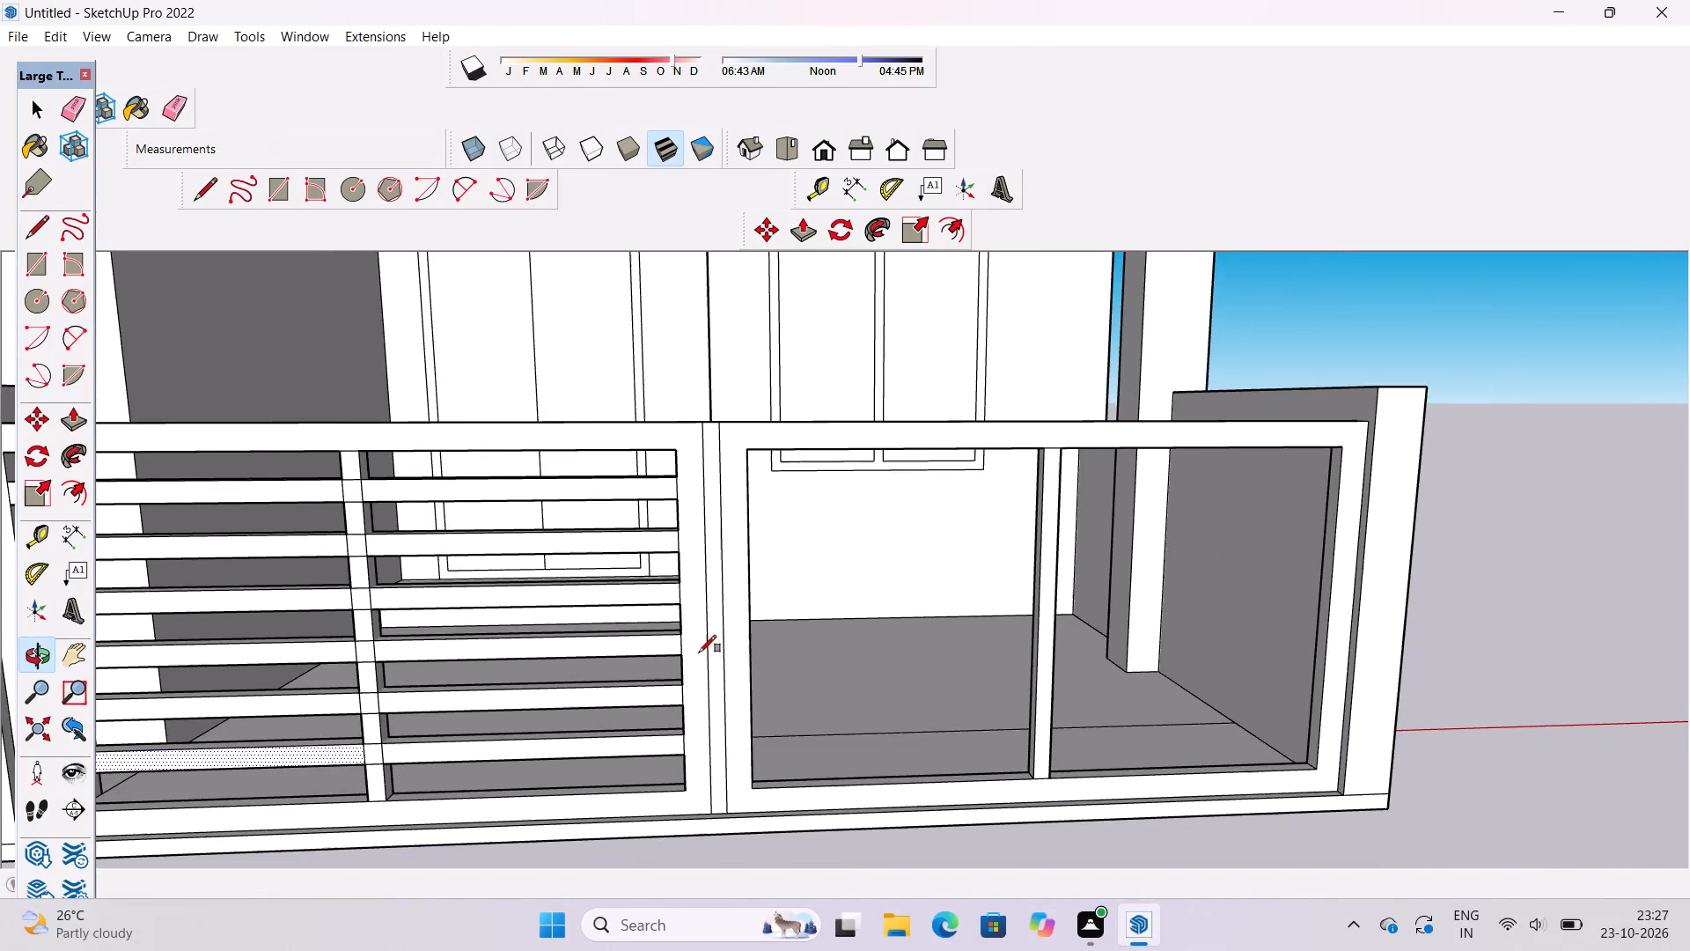
key("r")
scroll(699, 652, "up", 4)
left_click(685, 531)
scroll(685, 531, "down", 5)
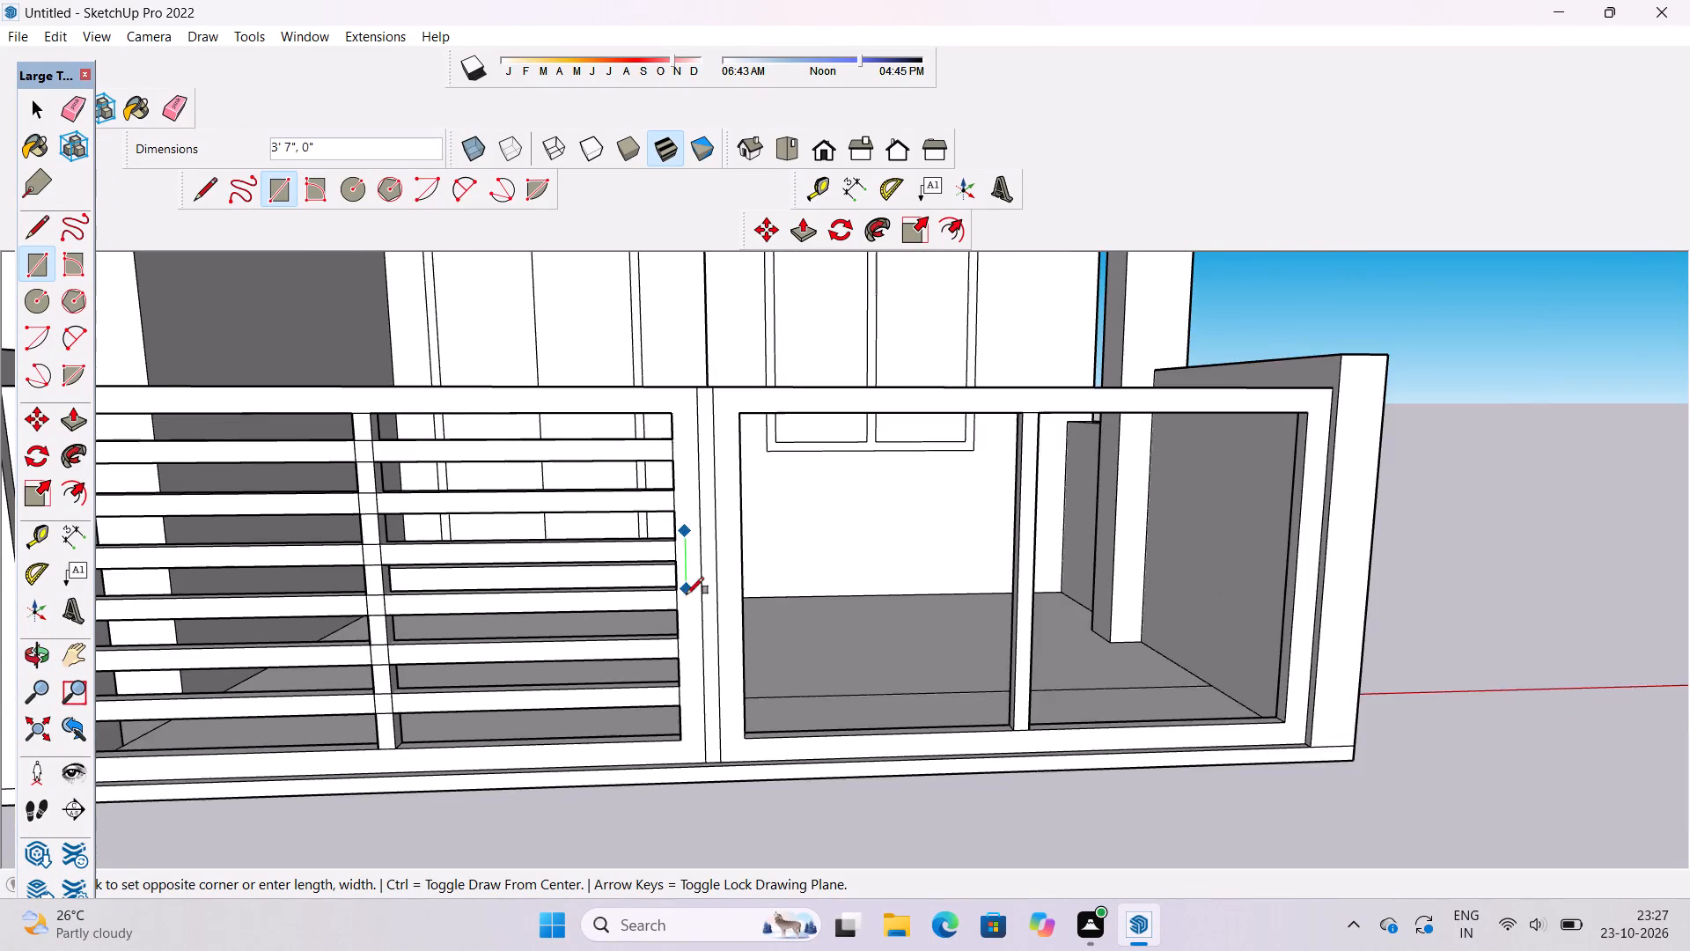
scroll(690, 622, "up", 4)
left_click(701, 631)
key("space")
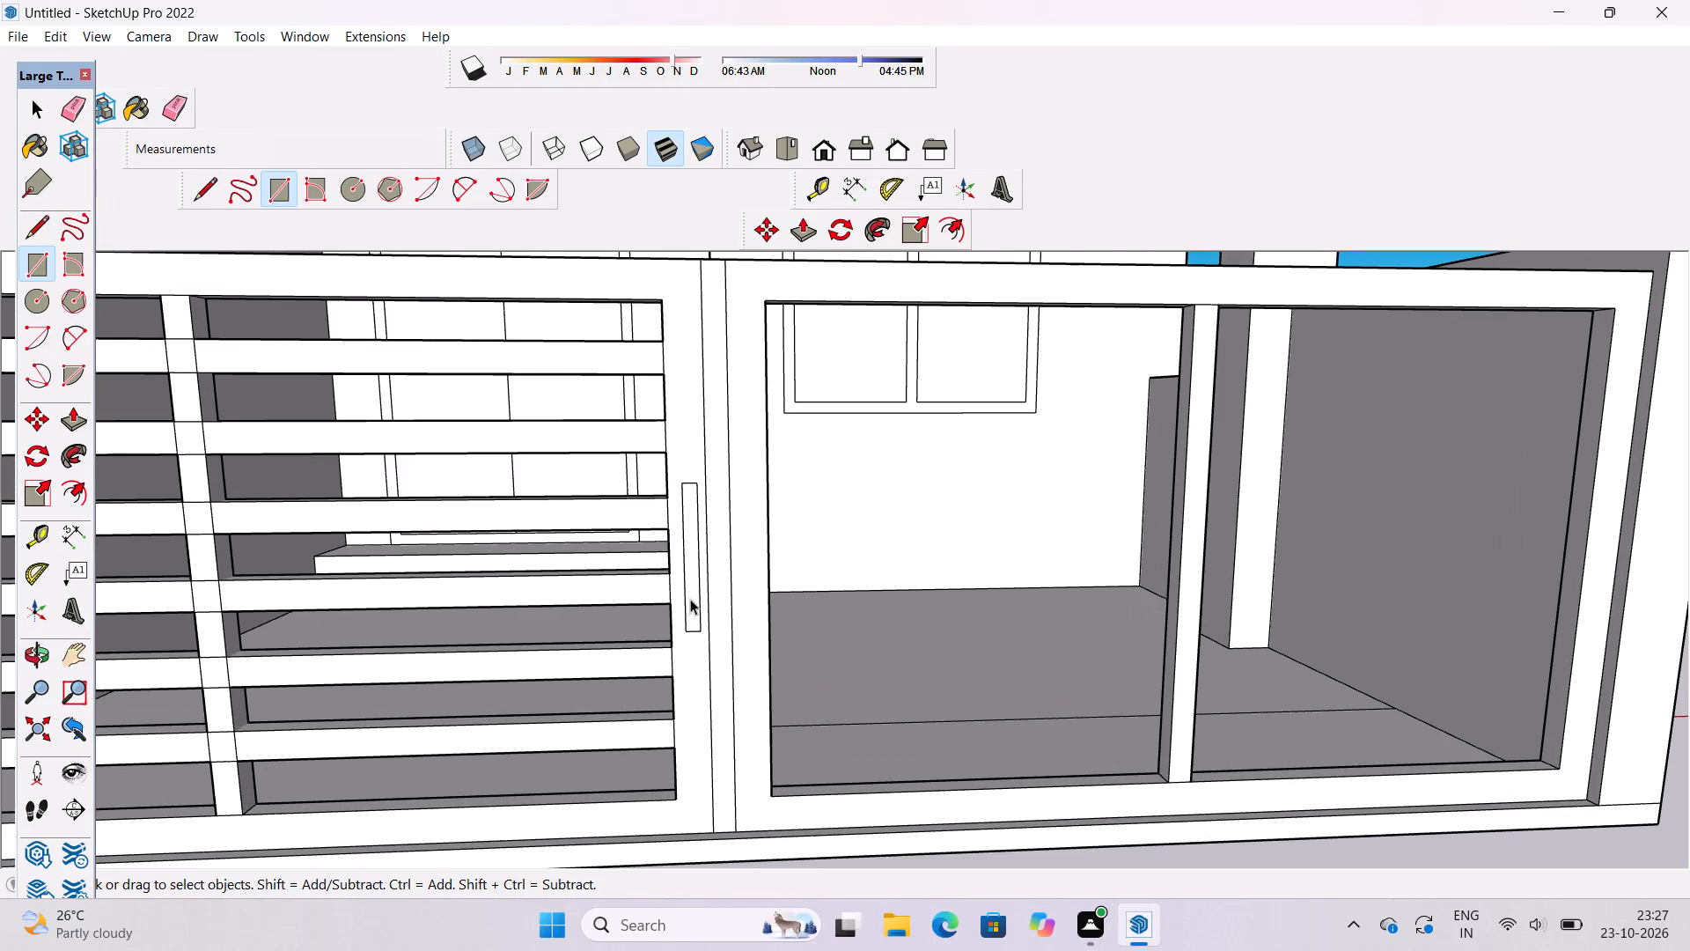
Copy the handle rectangle about 2' 4" sideways onto the adjoining stile of the other gate leaf.
double_click(689, 576)
key("m")
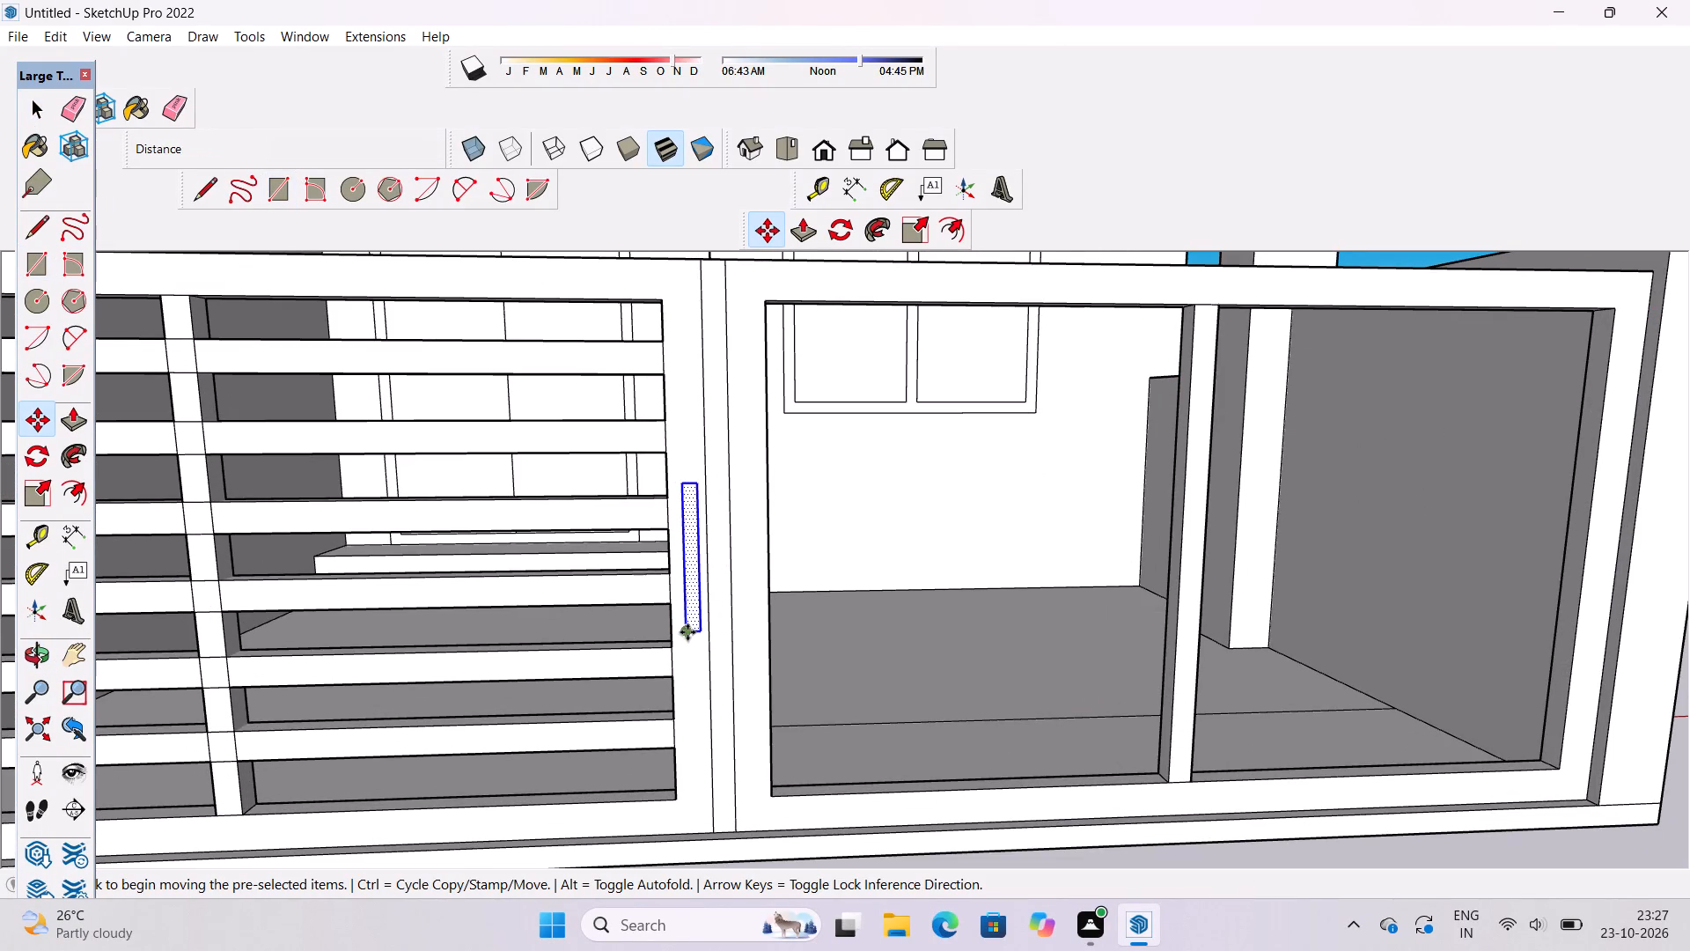
left_click(687, 632)
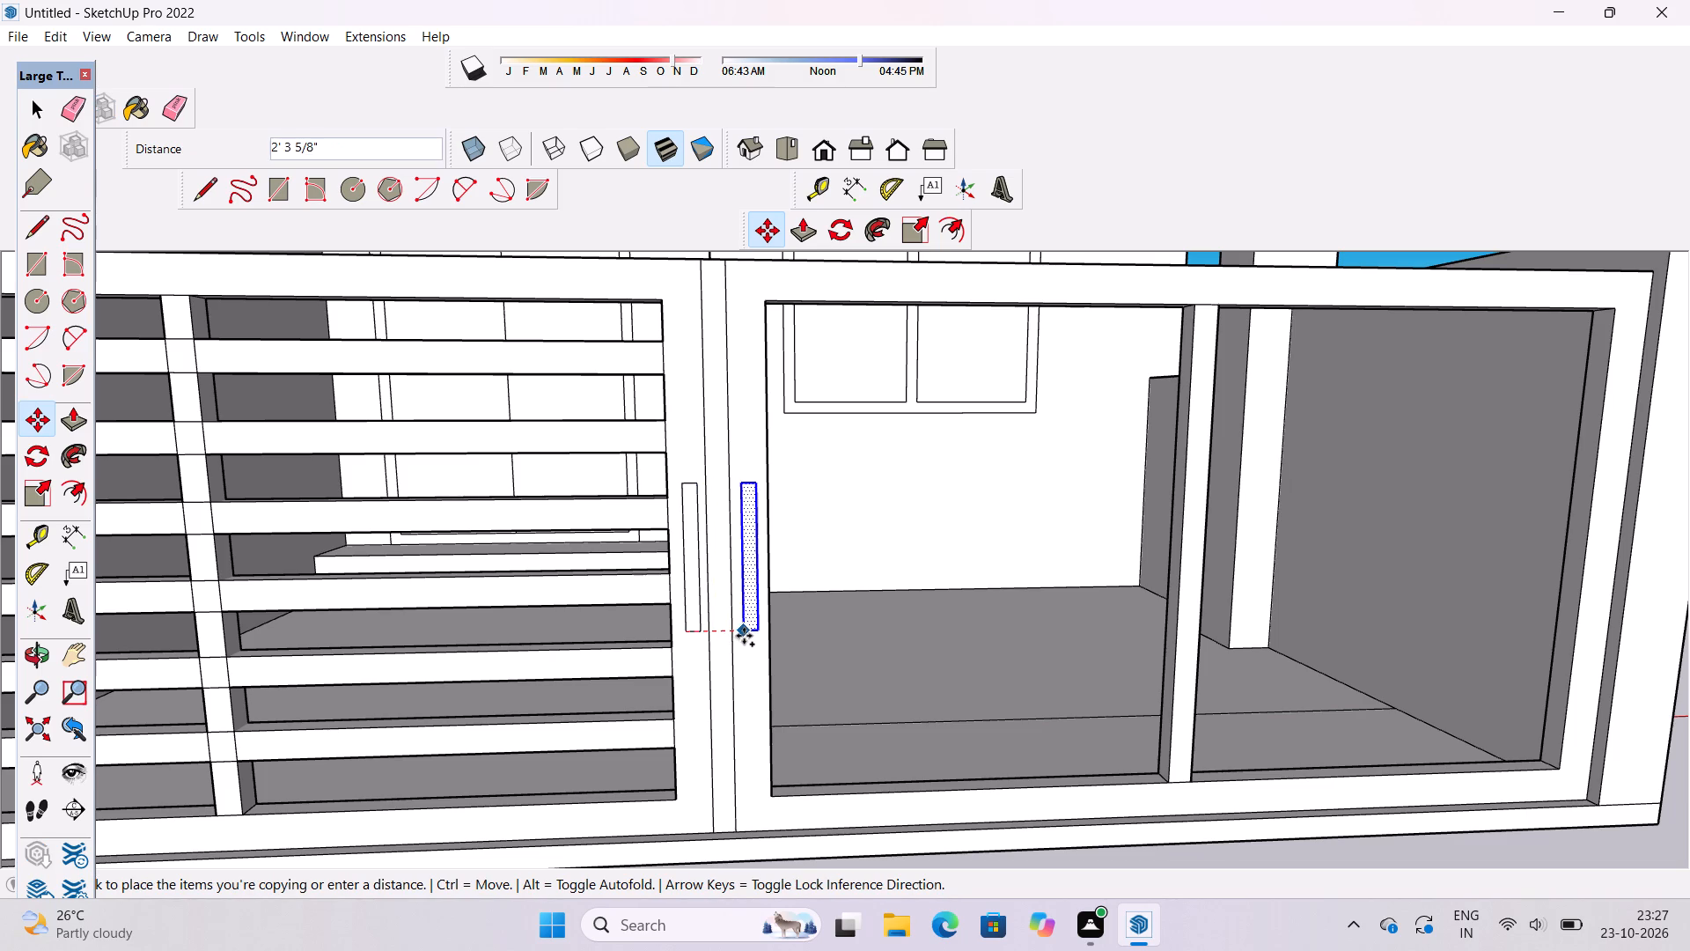
left_click(744, 636)
key("space")
scroll(717, 651, "down", 5)
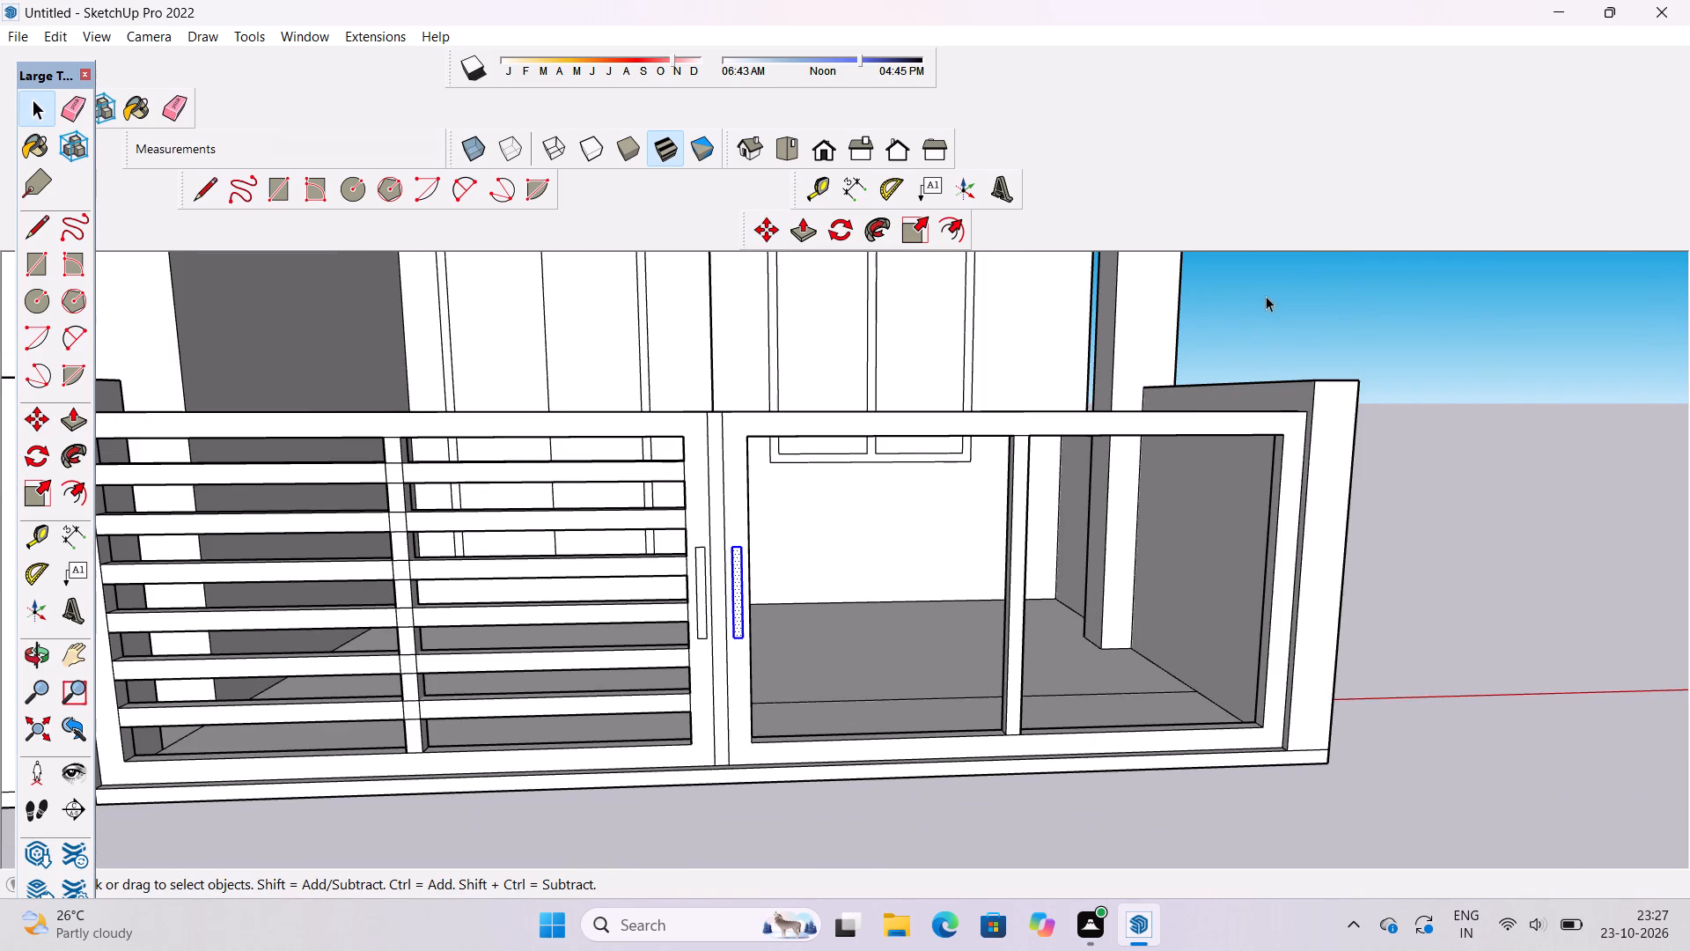
left_click(1267, 294)
Place guide lines along the upper and lower edges of the barred leaf's topmost bar, extending across the empty leaf.
key("o")
scroll(1113, 409, "down", 2)
left_click_drag(1114, 474, 1003, 499, "shift")
left_click_drag(917, 515, 606, 531)
scroll(618, 521, "up", 4)
left_click_drag(610, 519, 584, 537, "shift")
left_click_drag(591, 539, 728, 564)
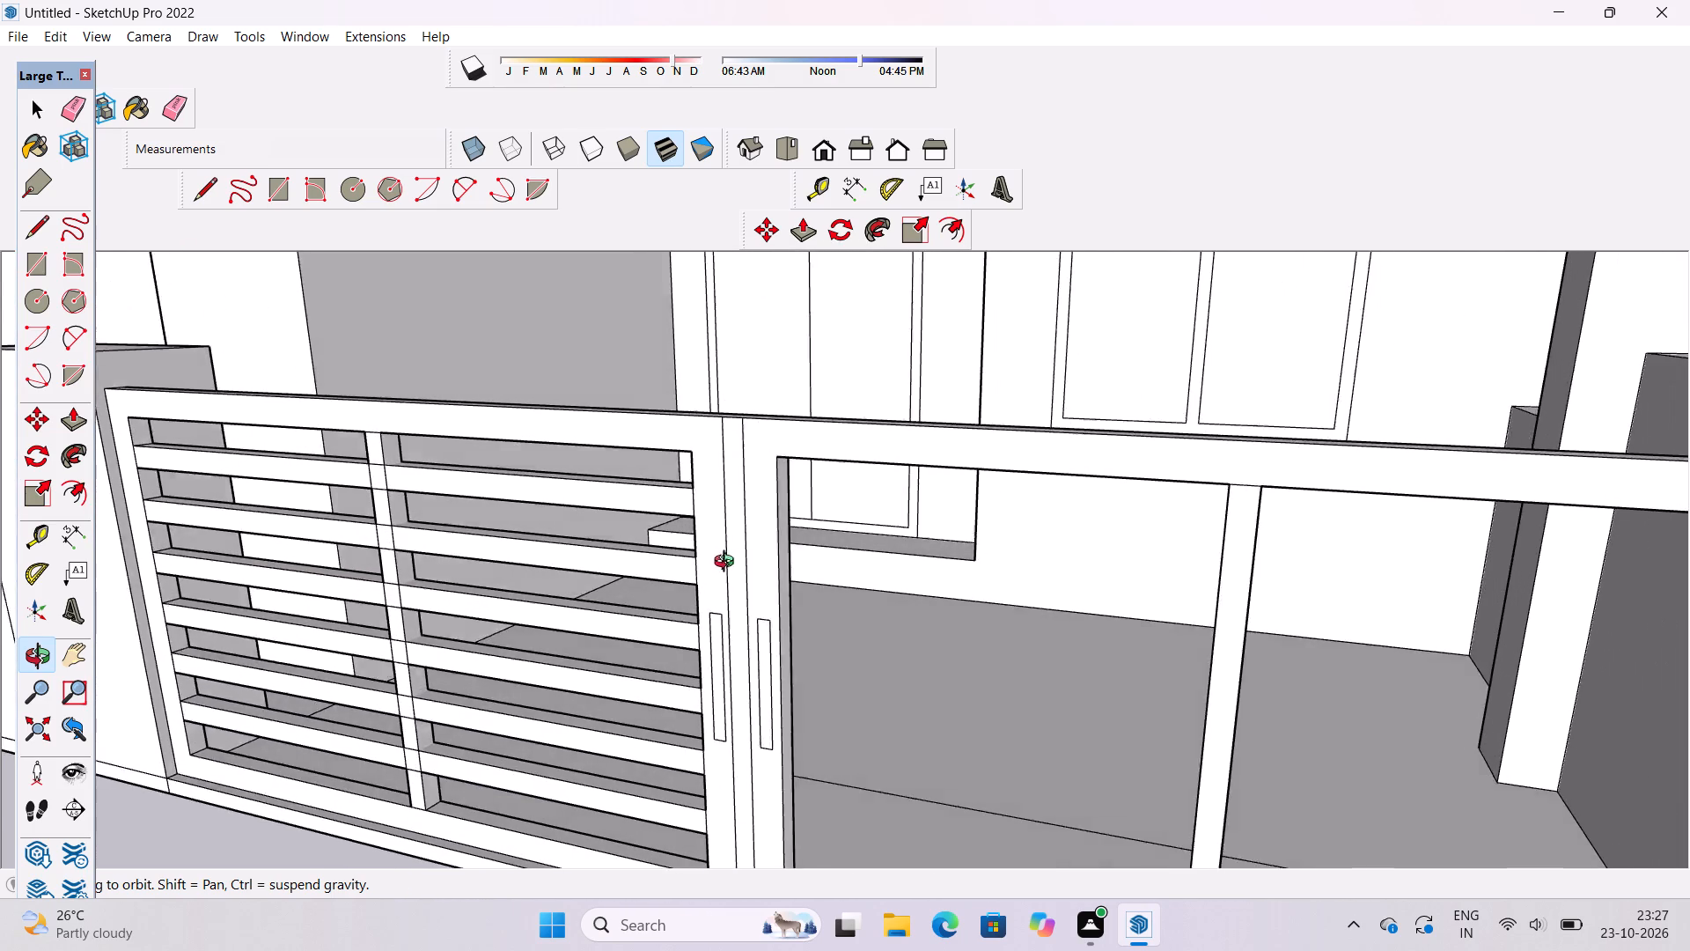
left_click_drag(728, 564, 847, 564)
left_click_drag(867, 559, 817, 563, "shift")
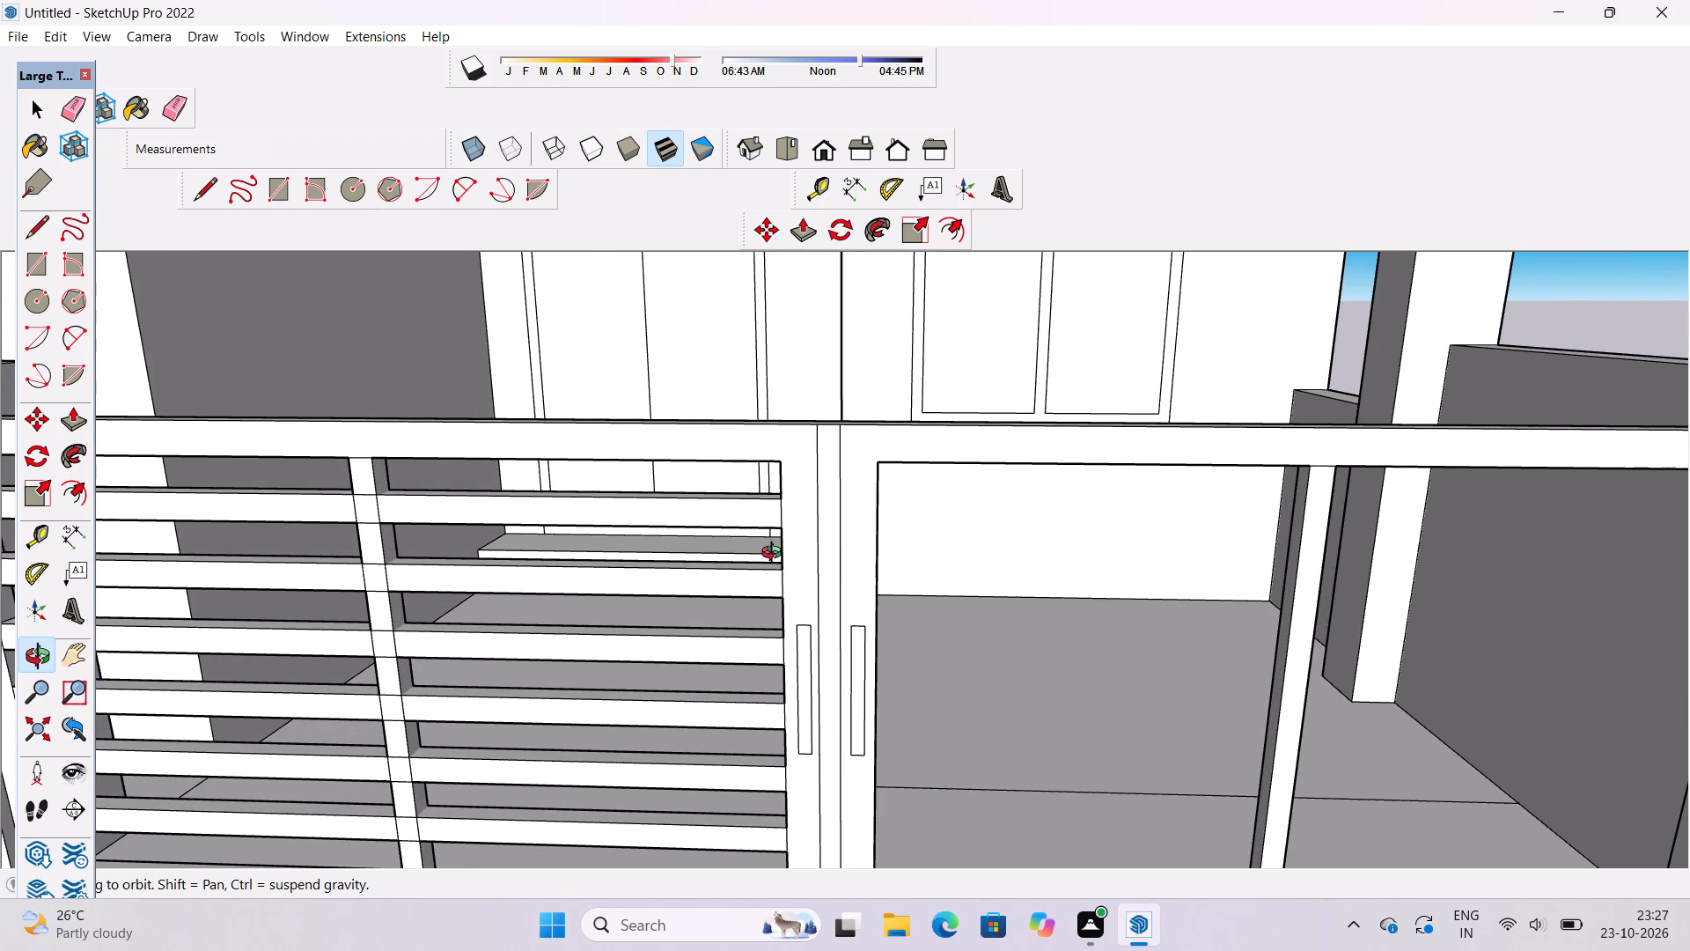
scroll(775, 555, "down", 1)
left_click_drag(774, 559, 729, 561, "shift")
left_click_drag(853, 573, 789, 573)
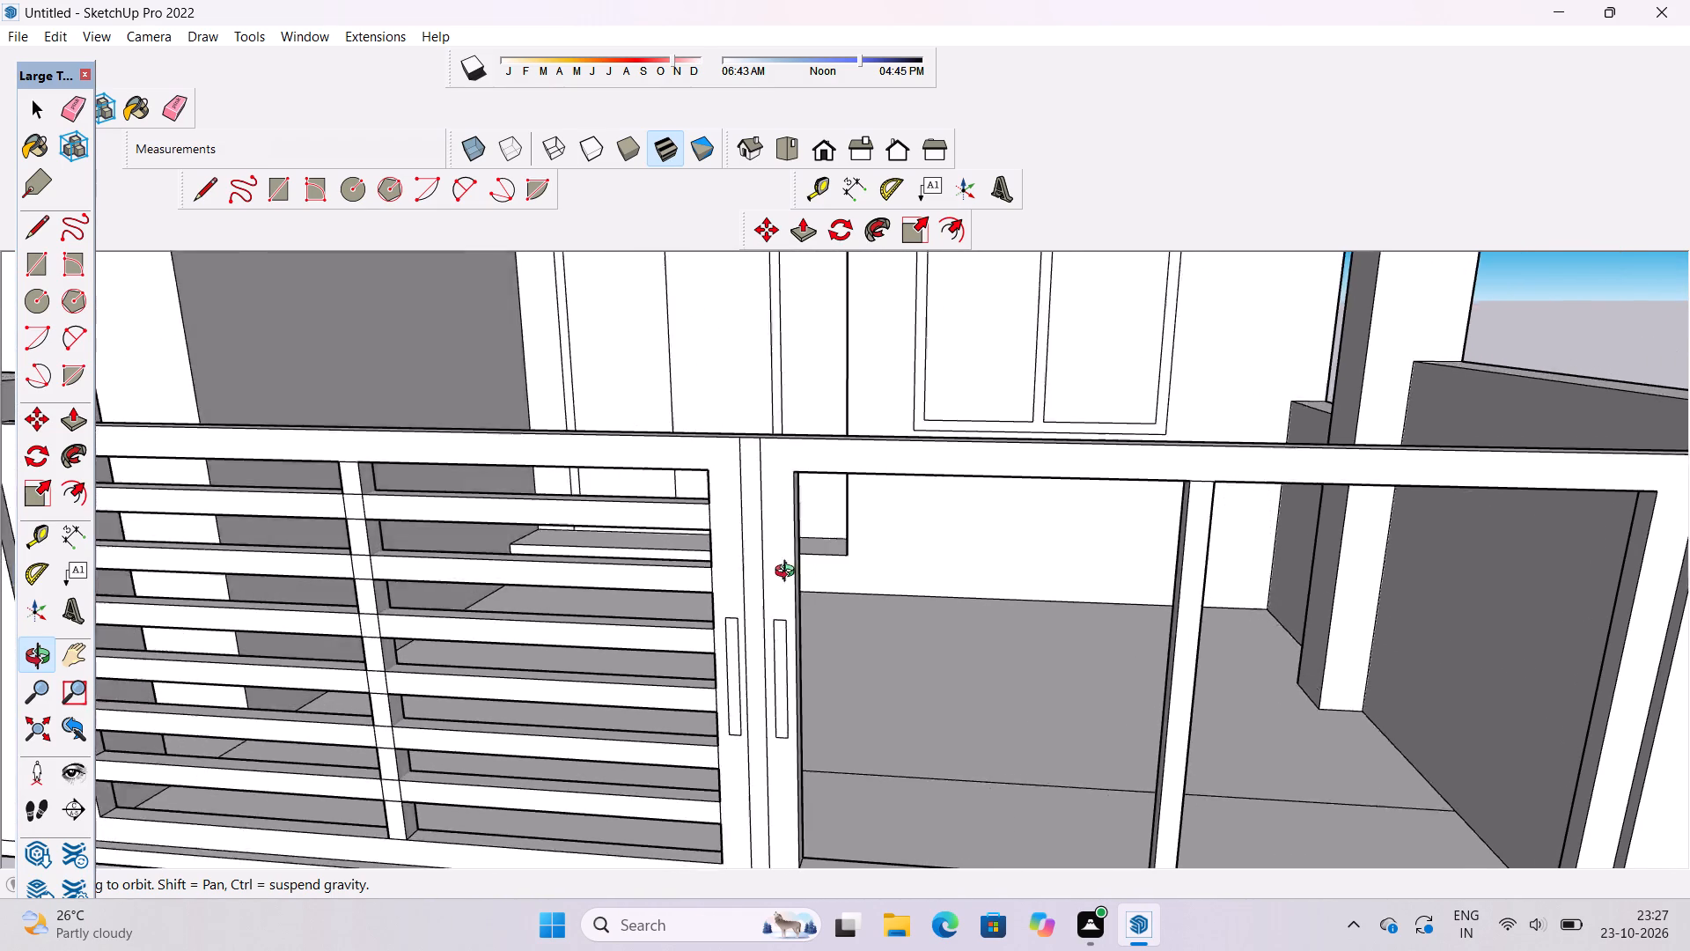
left_click_drag(789, 573, 636, 566)
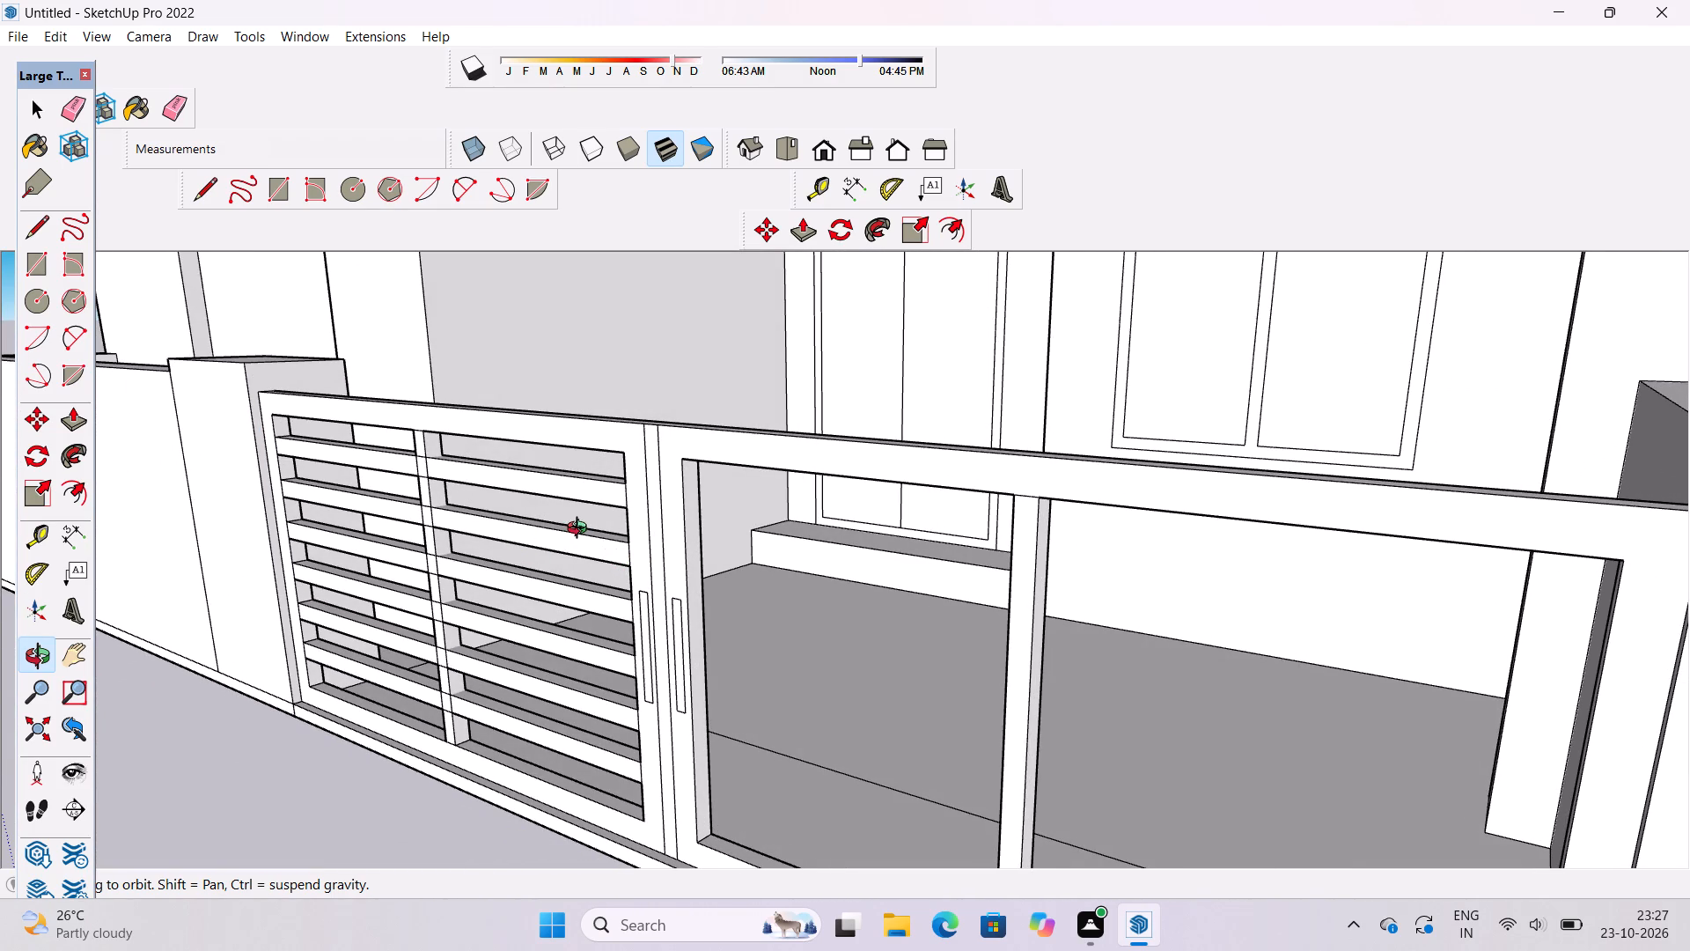
left_click_drag(581, 530, 714, 547)
key("t")
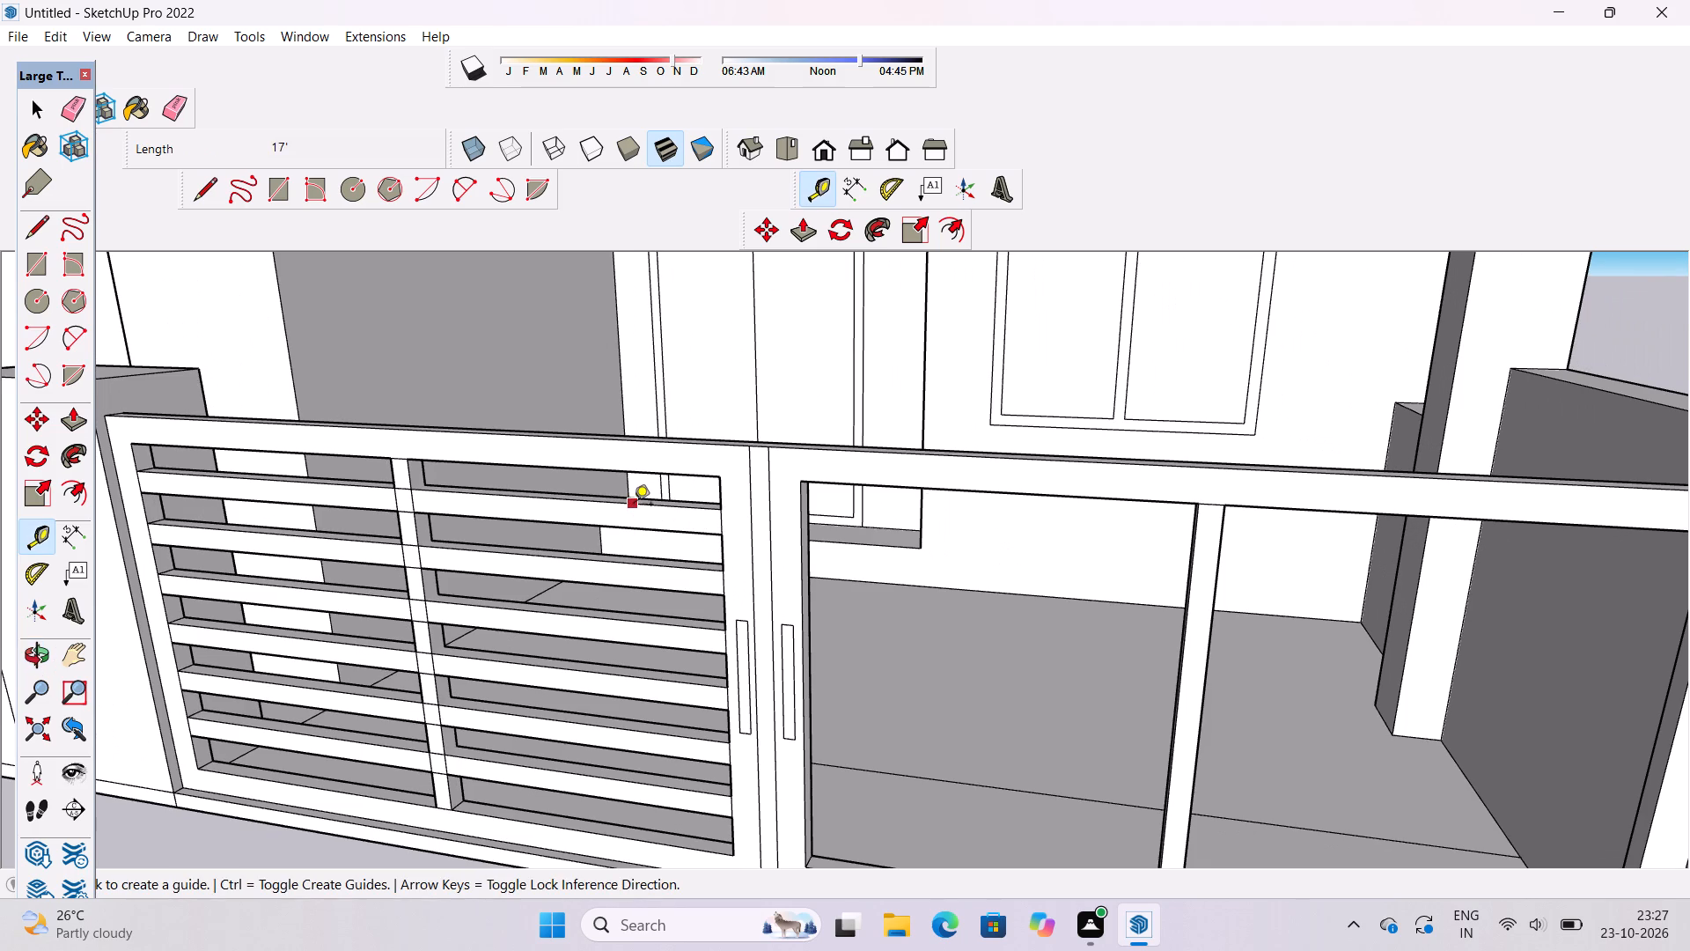
left_click(636, 504)
left_click(665, 506)
scroll(699, 527, "up", 4)
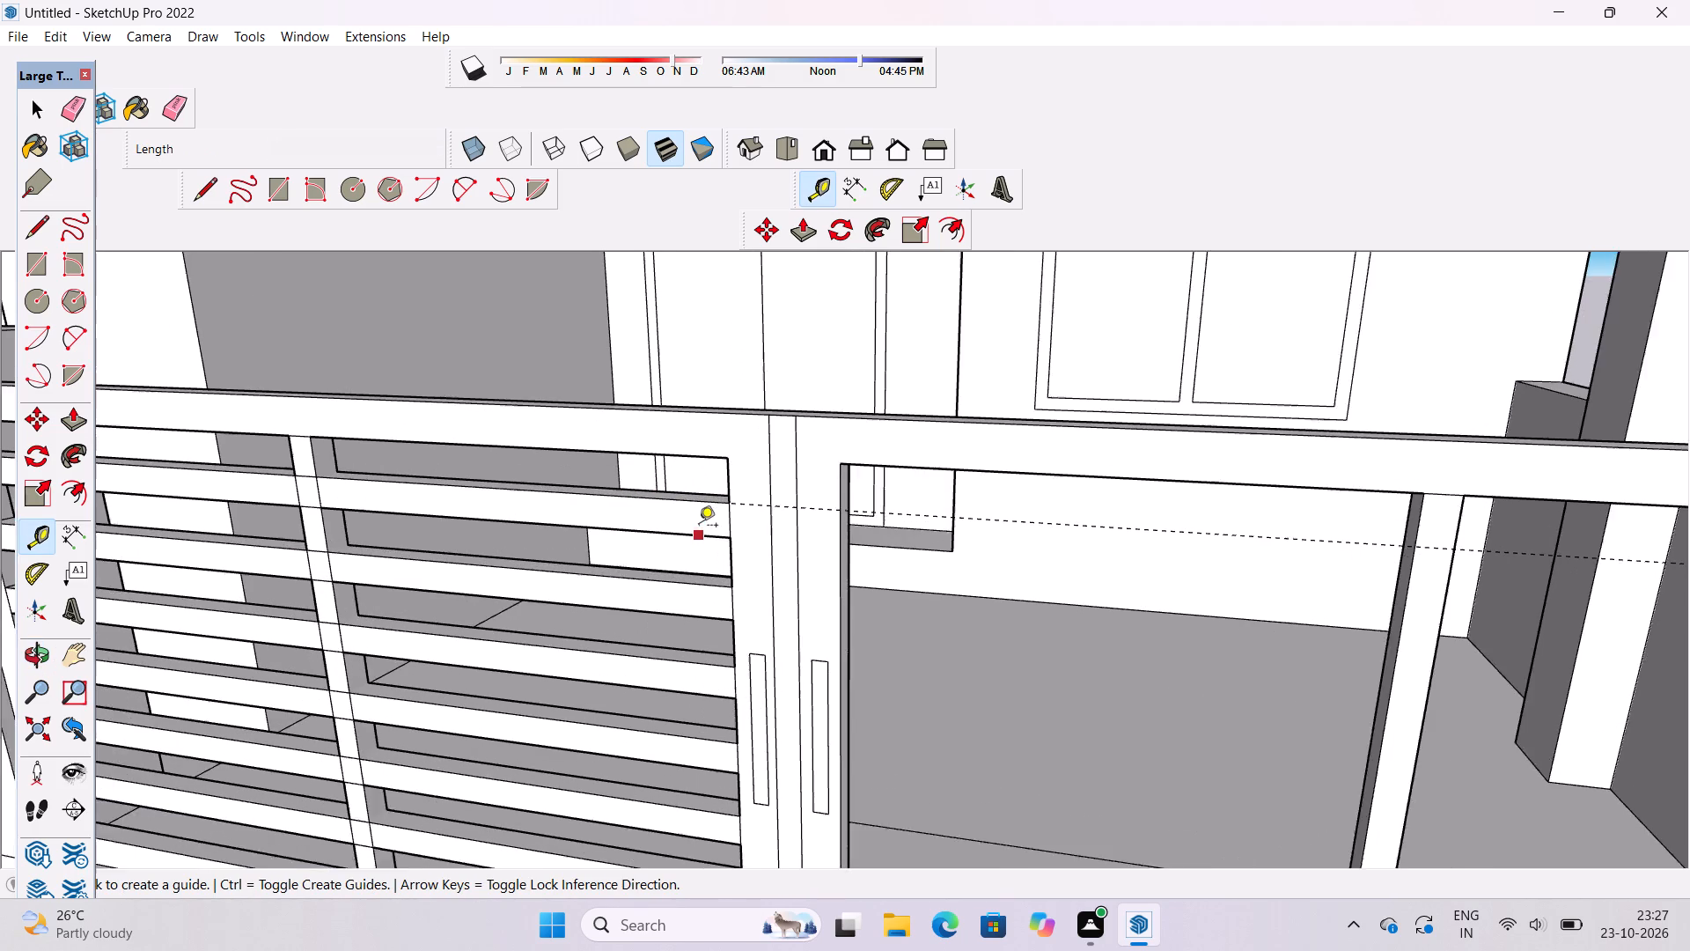
left_click(694, 536)
left_click(710, 536)
scroll(722, 487, "up", 4)
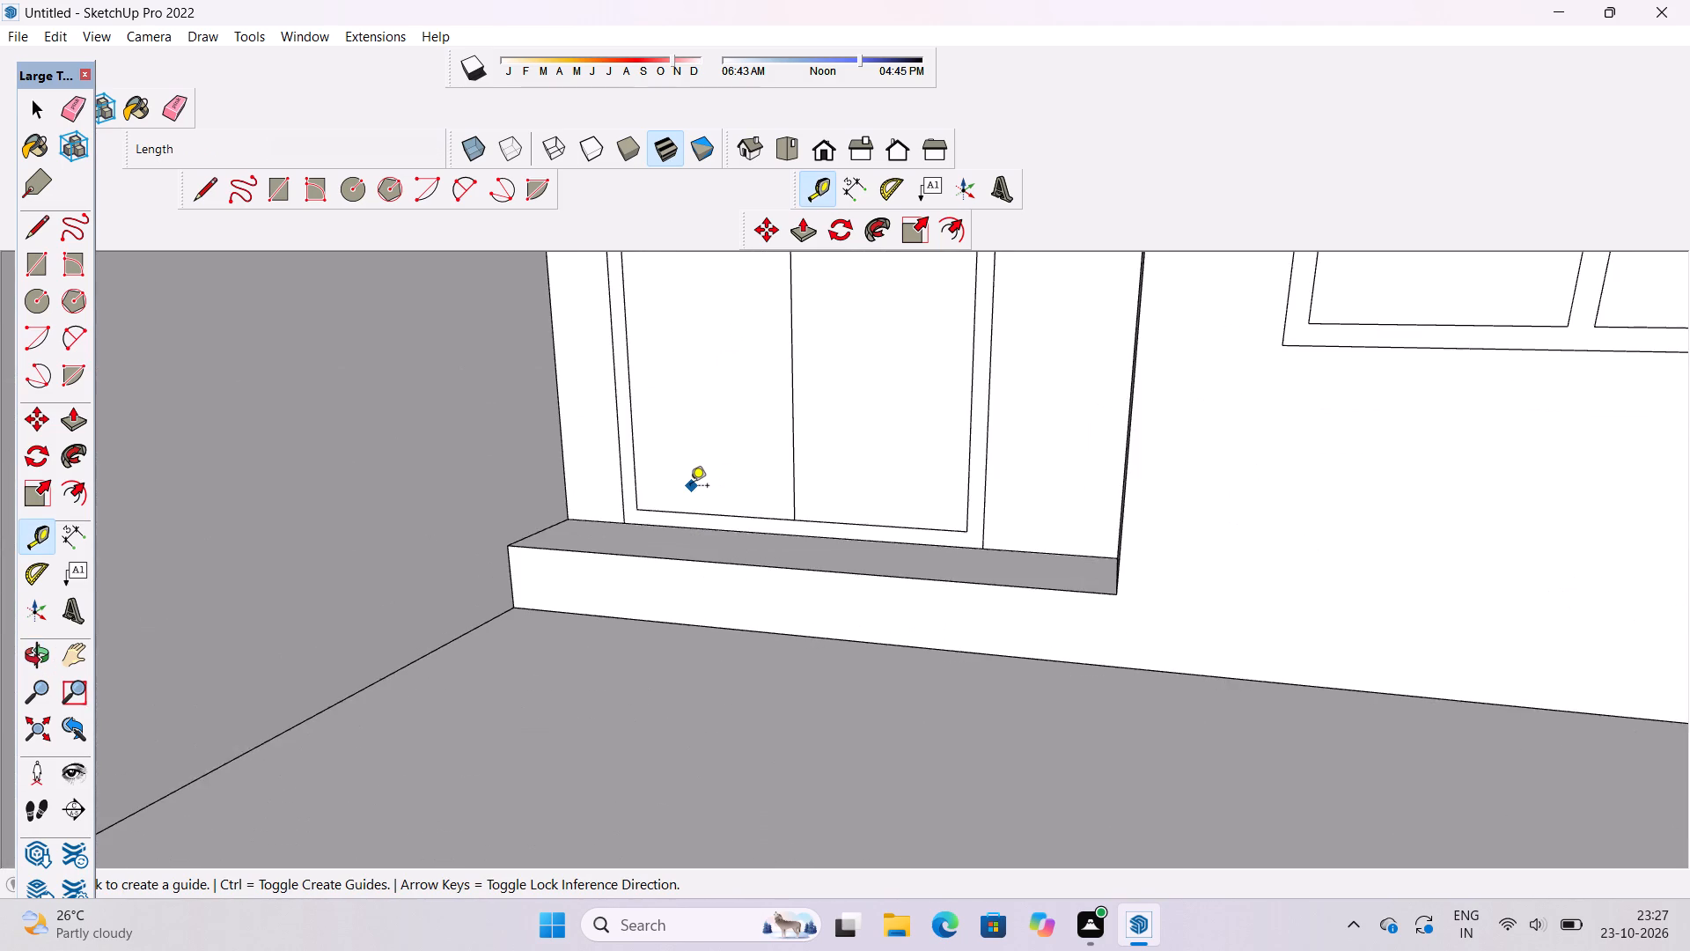
scroll(689, 487, "down", 2)
left_click(662, 497)
left_click(678, 501)
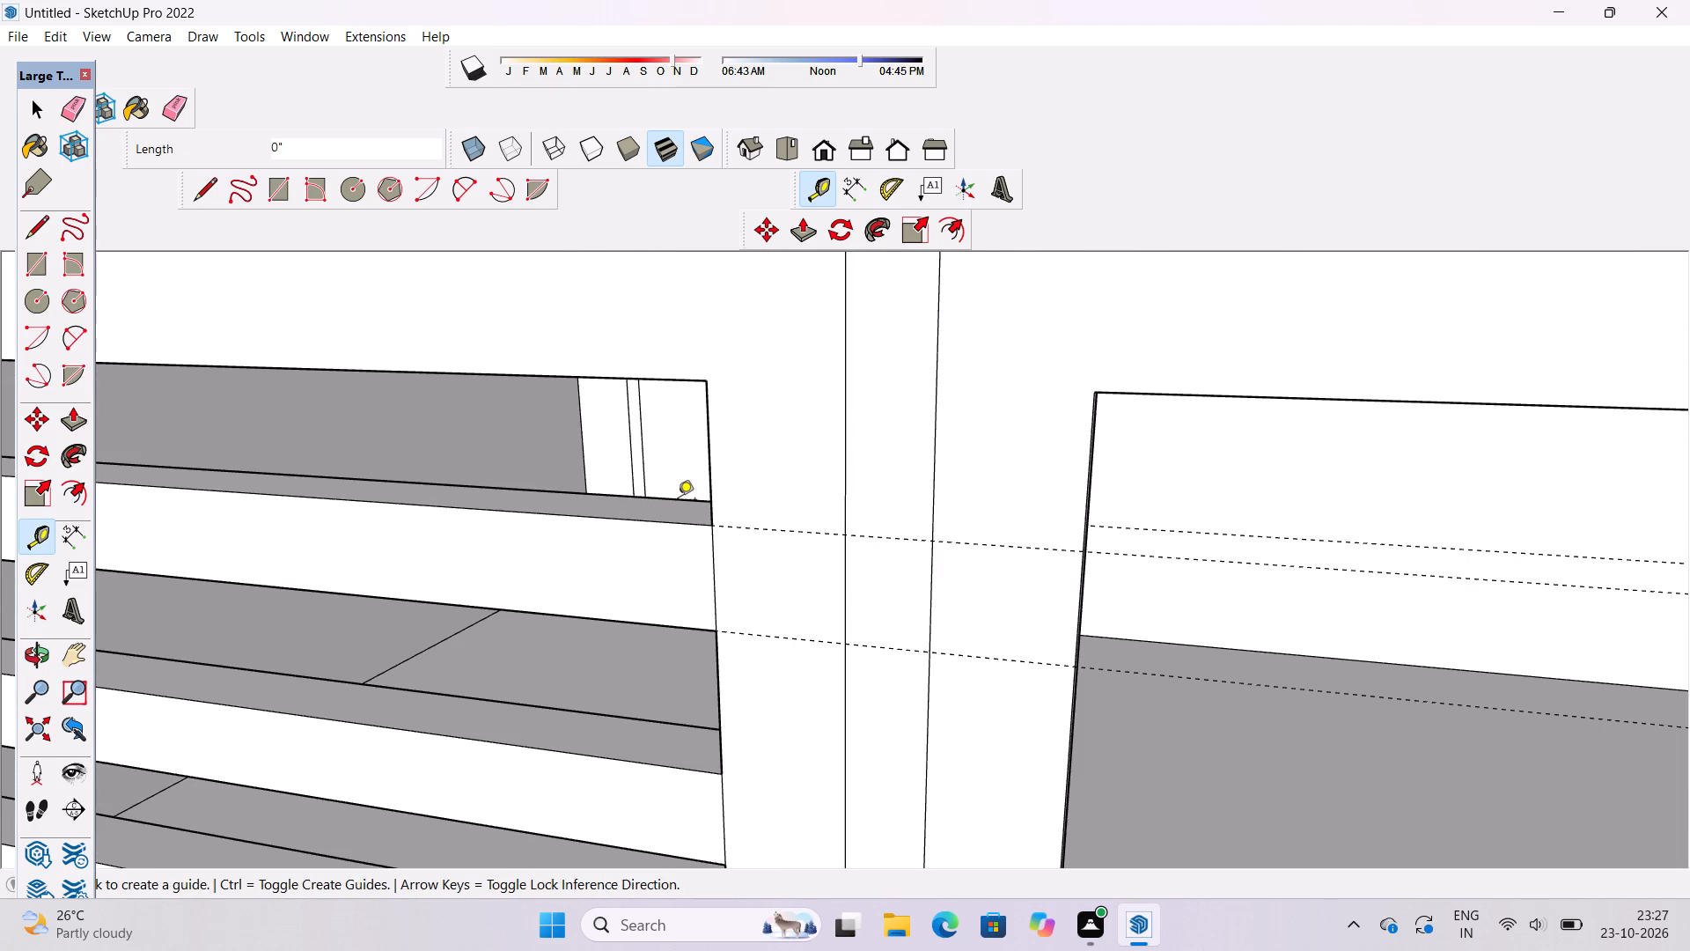
Draw two lines across the inner side face of the empty leaf's centre stile at the guides, outlining the bar profile.
key("o")
left_click_drag(853, 534, 567, 502)
left_click_drag(797, 575, 666, 535)
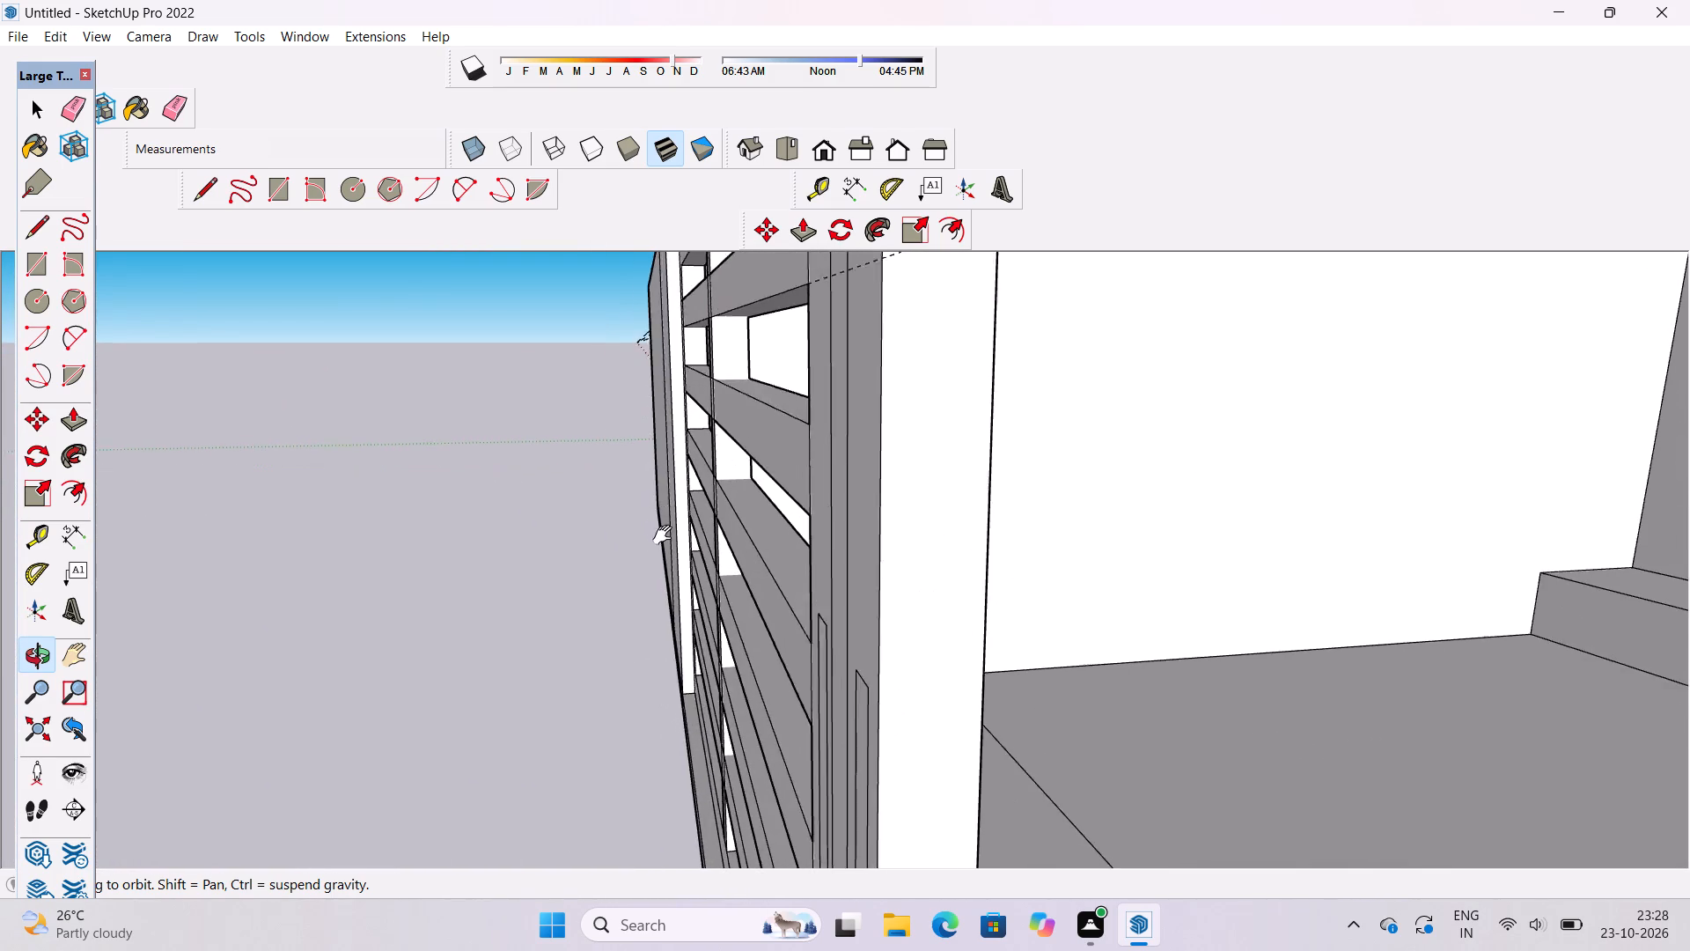
left_click_drag(666, 535, 655, 563)
left_click_drag(661, 565, 676, 568)
key("l")
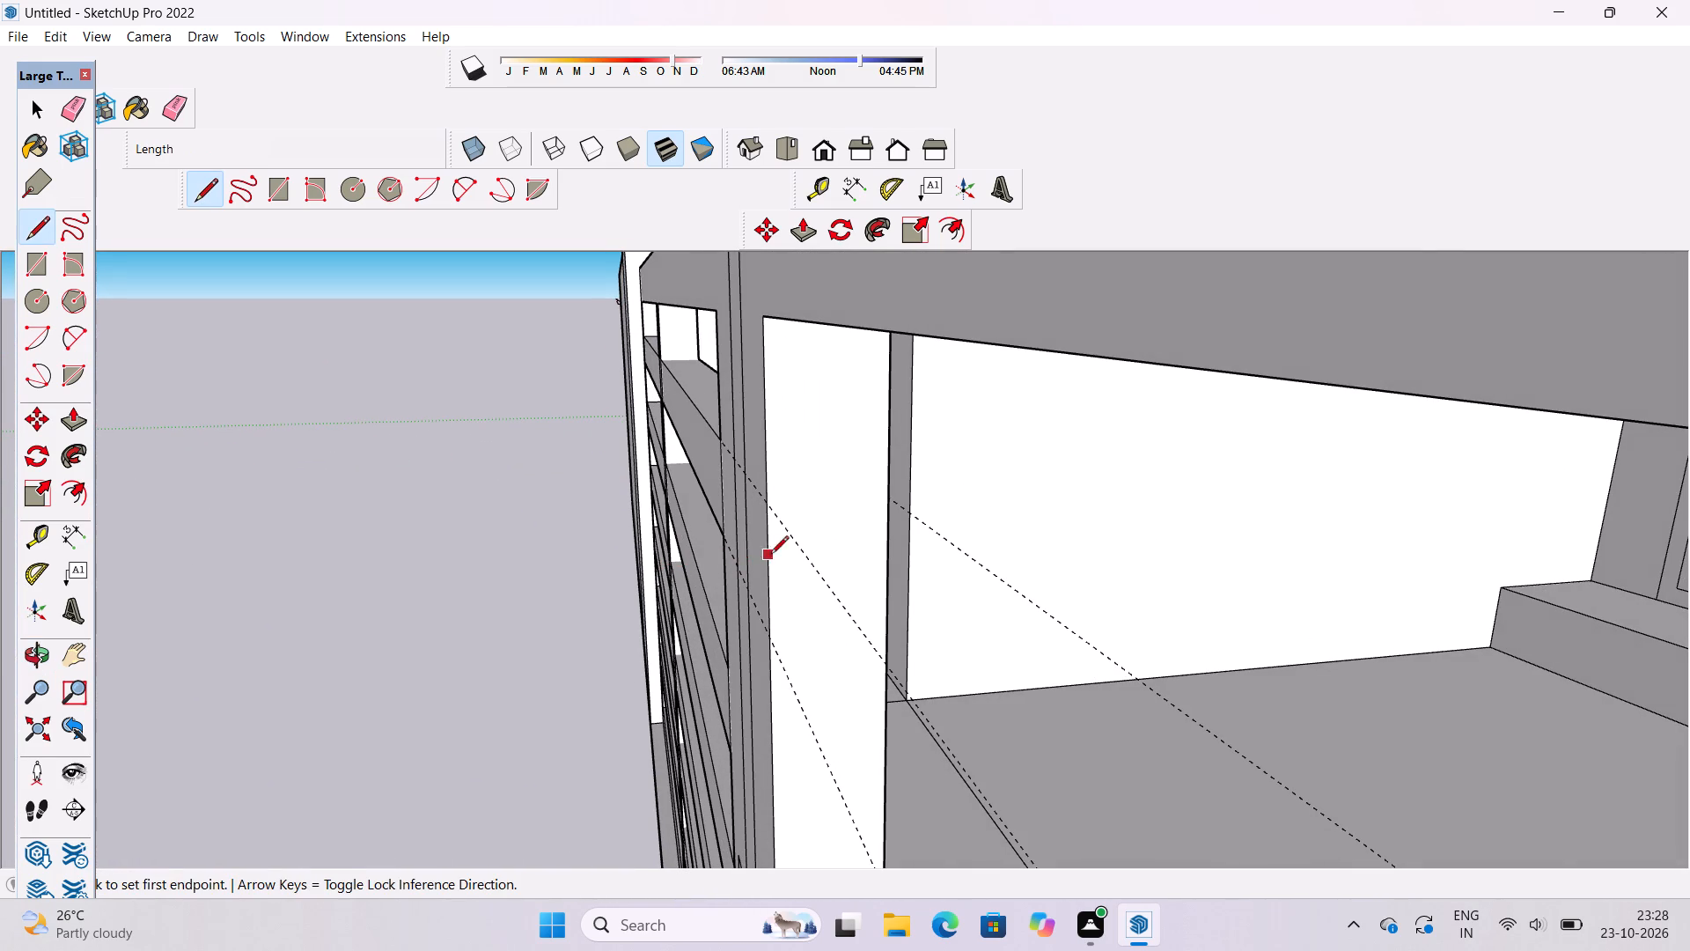
left_click(767, 511)
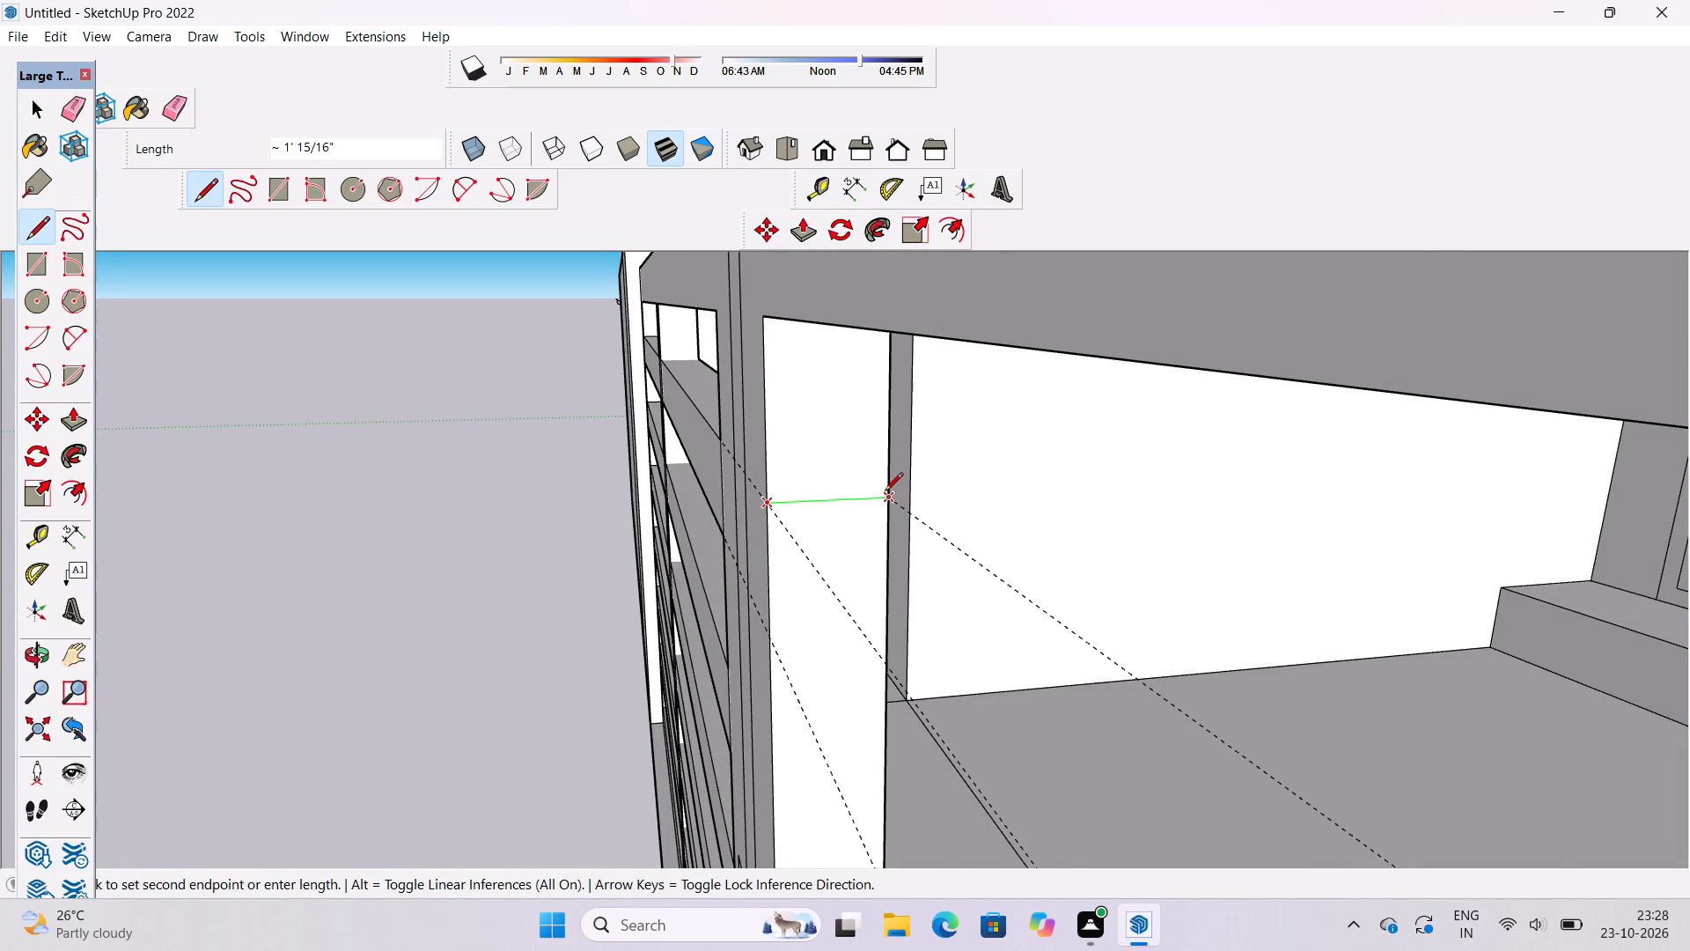
left_click(885, 497)
left_click(769, 642)
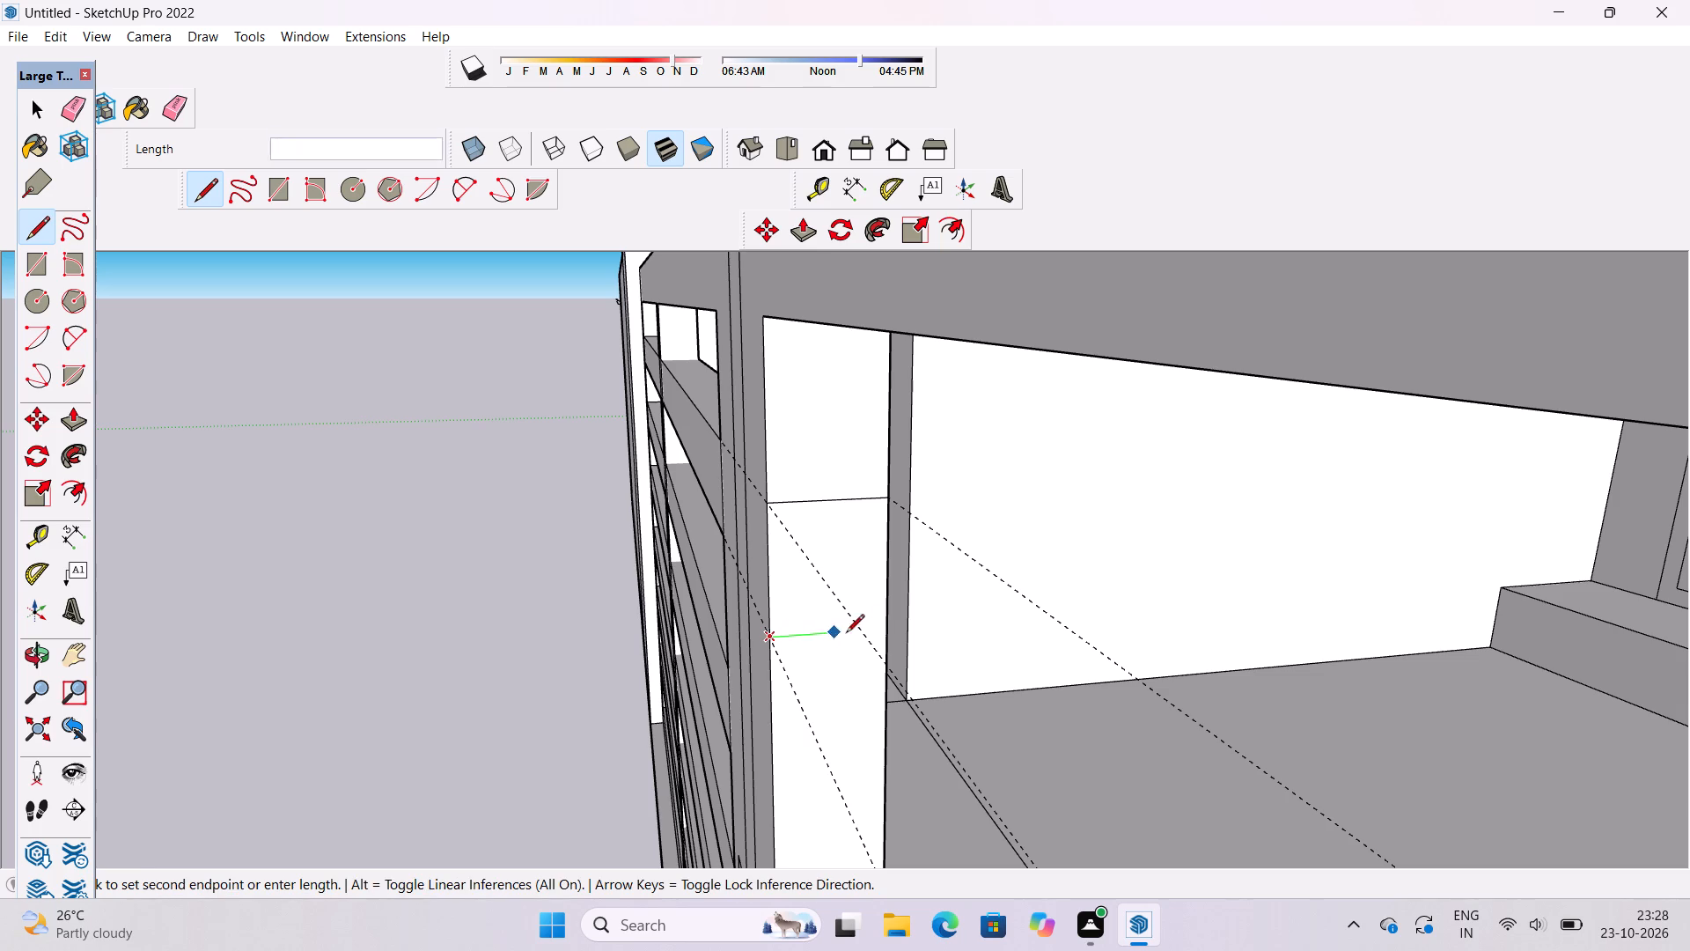
left_click(886, 628)
Erase the guide lines crossing the empty gate leaf.
key("space")
key("e")
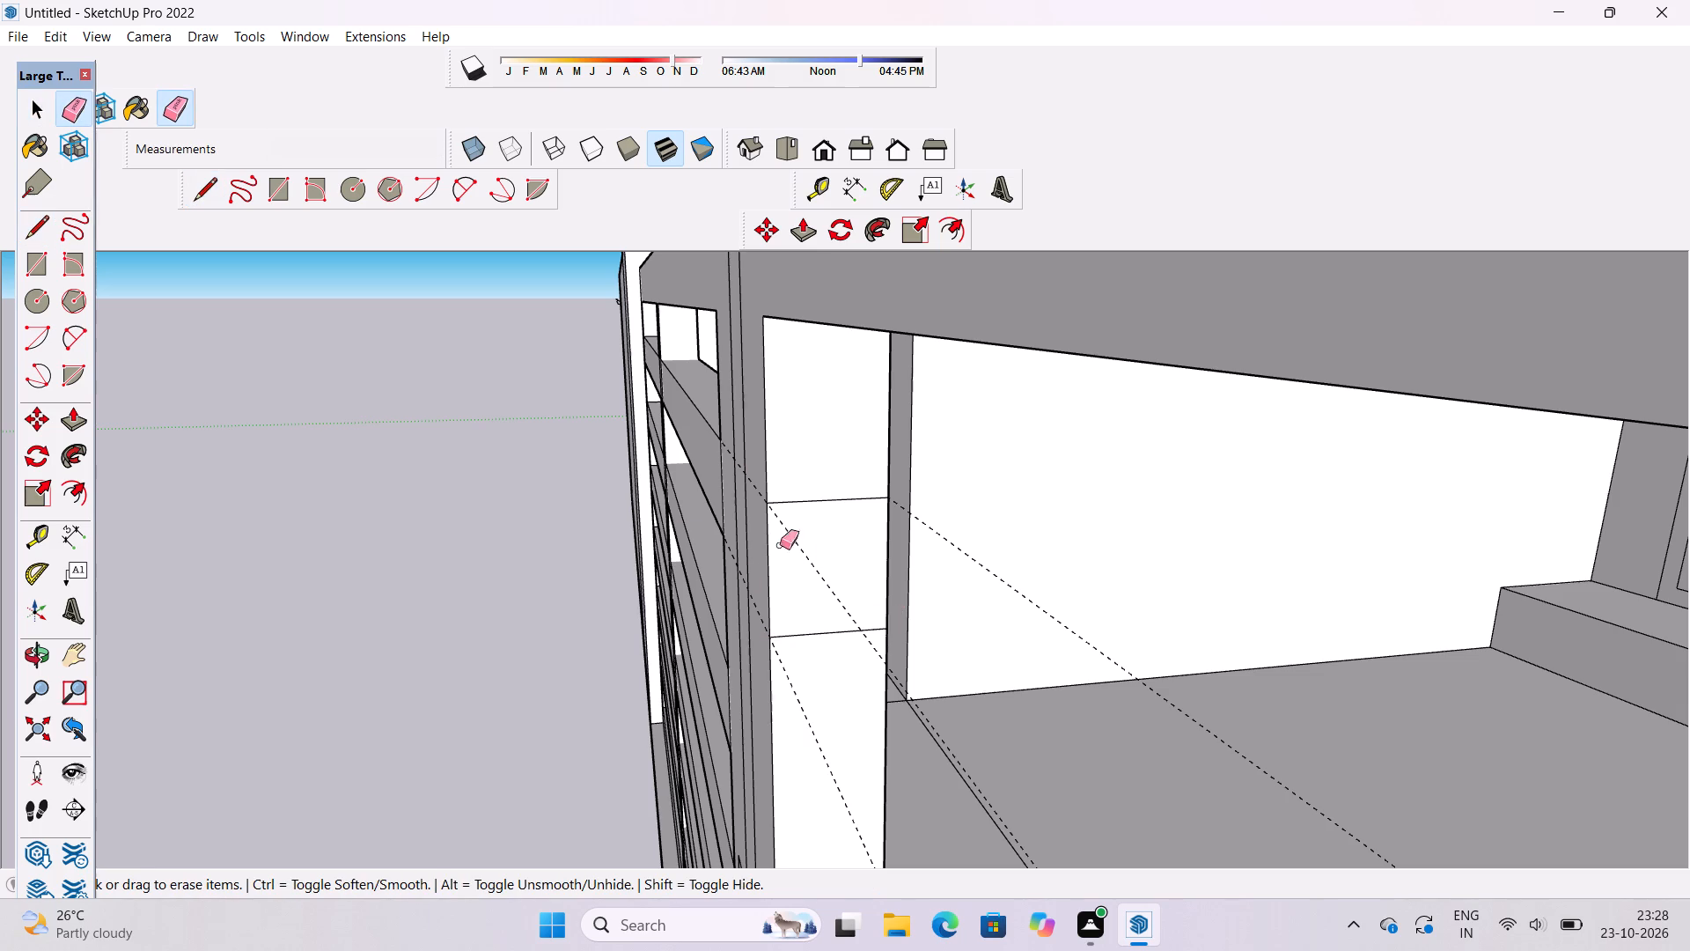
left_click(805, 553)
left_click_drag(812, 694, 801, 713)
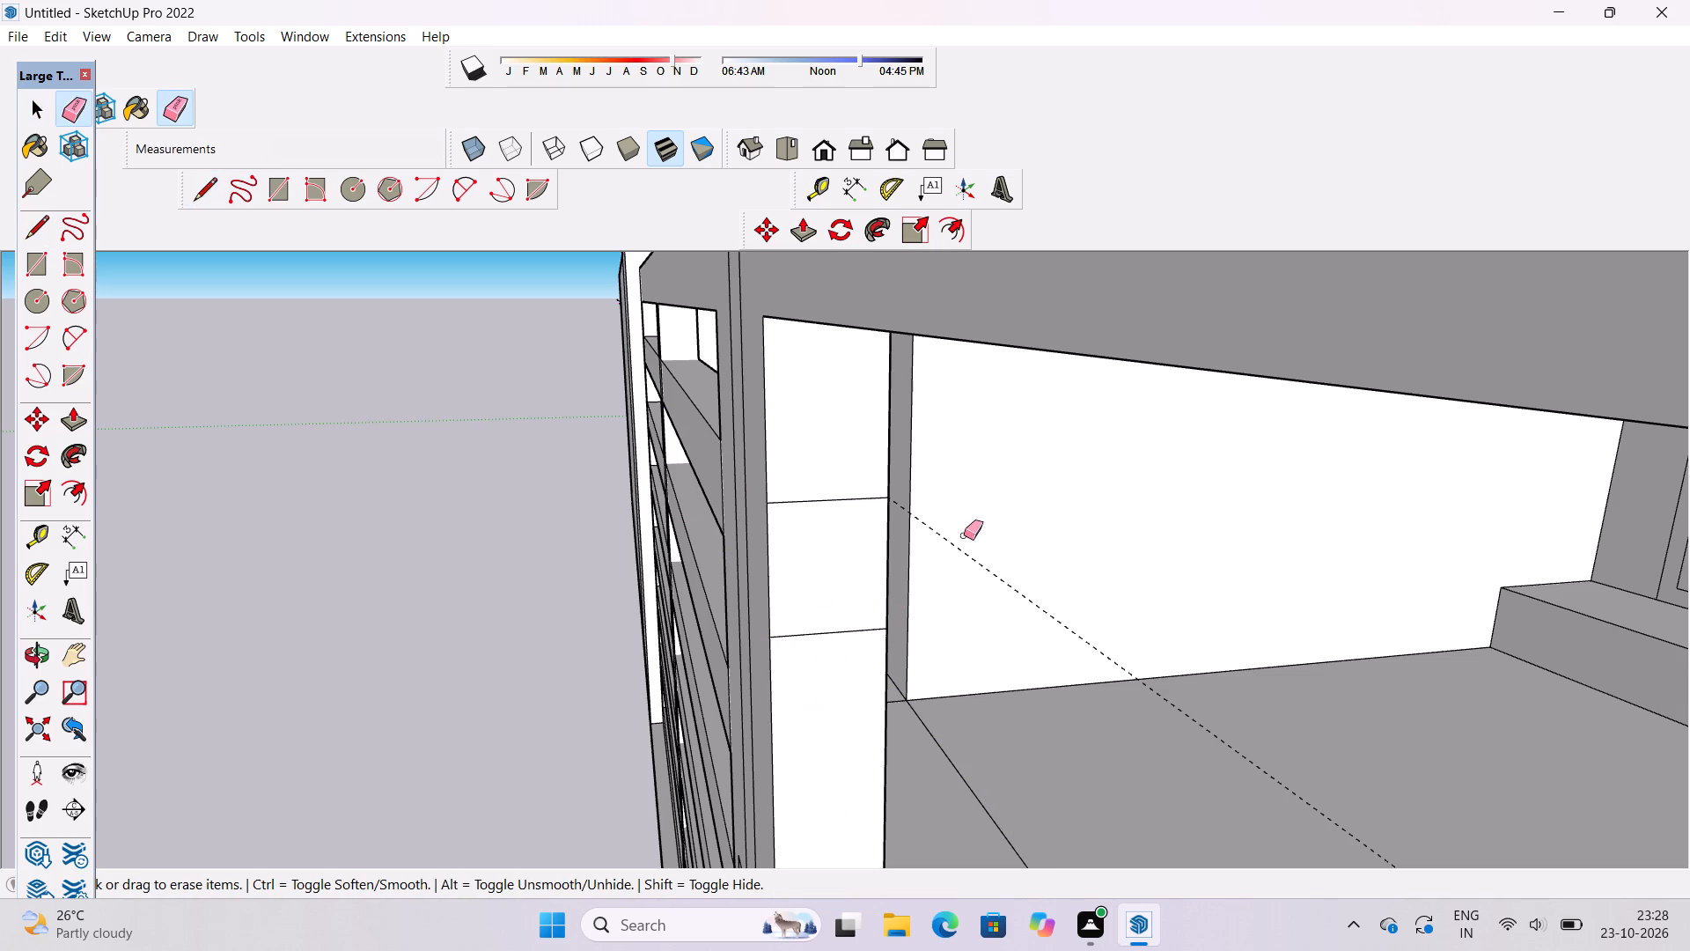
left_click_drag(964, 535, 964, 557)
Copy the stile's bar-profile rectangle 3' downward and repeat it as five evenly spaced copies.
scroll(921, 549, "down", 7)
key("o")
left_click_drag(851, 609, 964, 579)
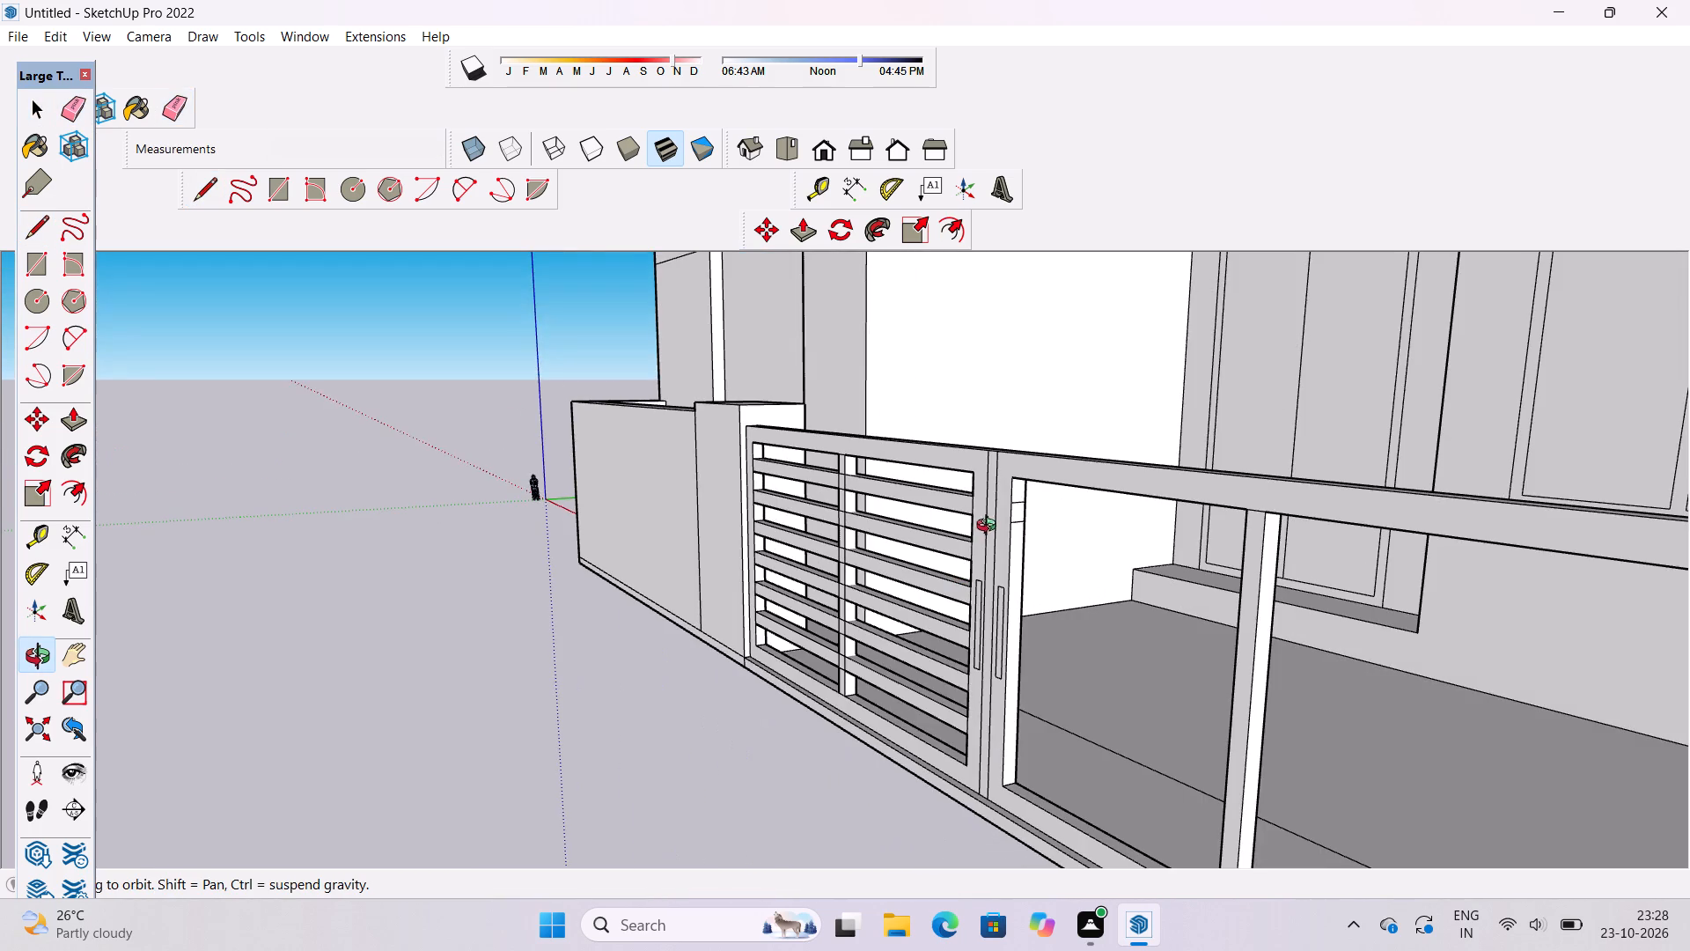
left_click_drag(1016, 526, 899, 524, "shift")
scroll(912, 522, "up", 5)
left_click_drag(899, 522, 871, 521, "shift")
scroll(868, 511, "down", 7, "shift")
left_click_drag(885, 543, 889, 544)
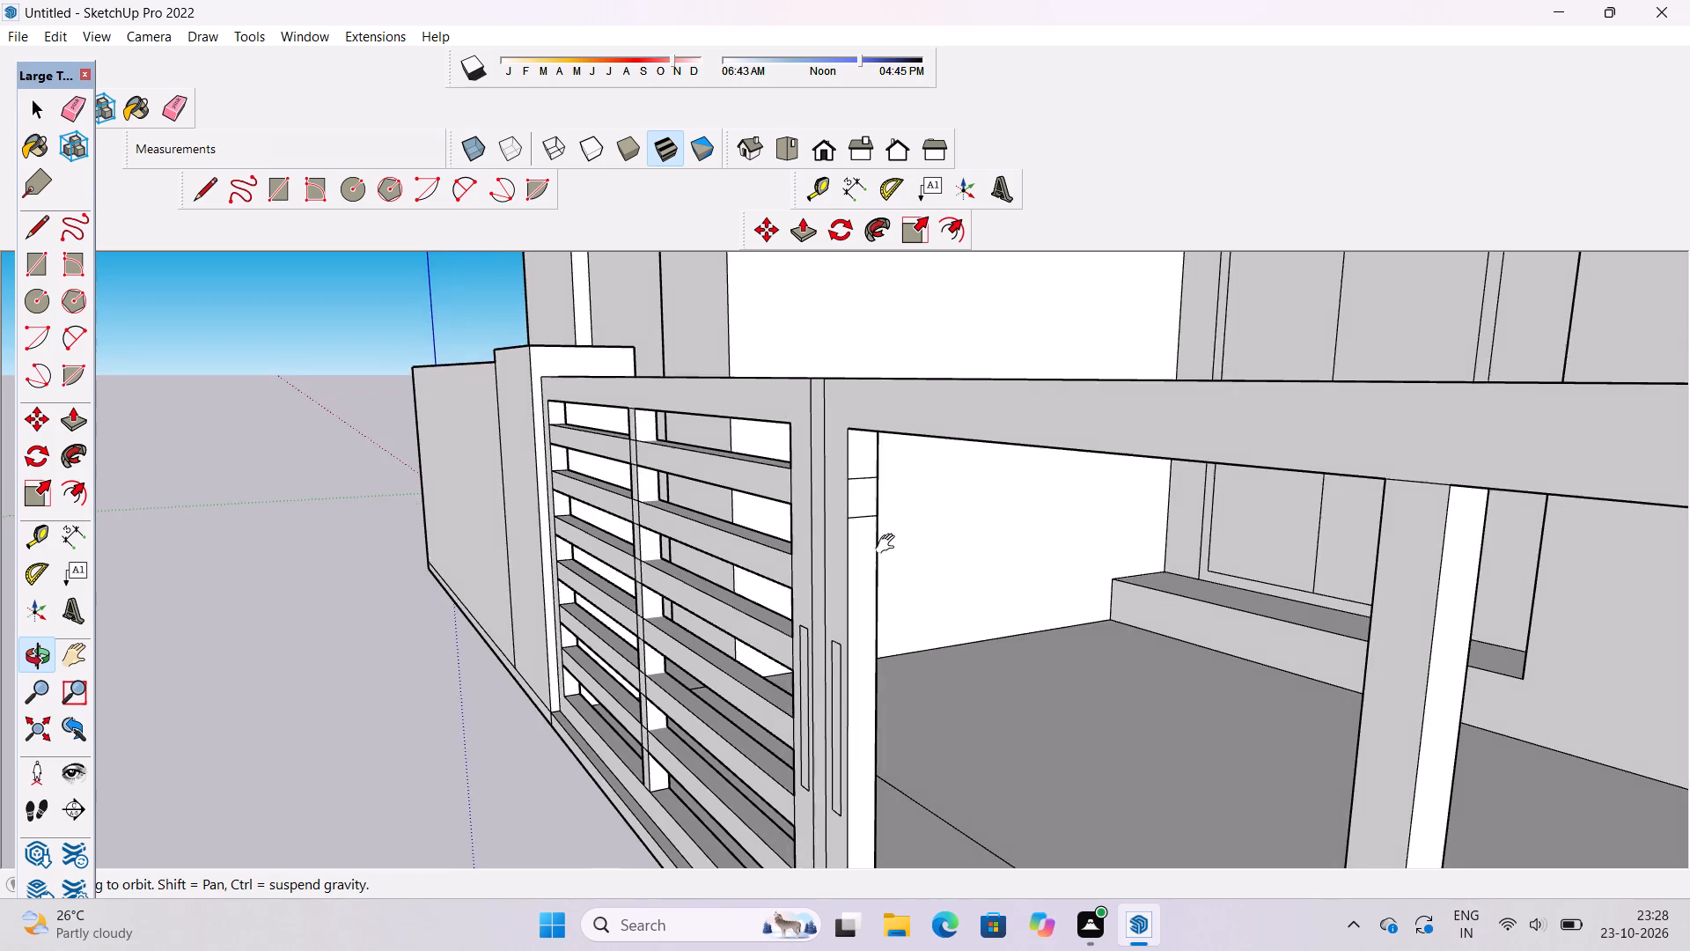
left_click_drag(889, 544, 883, 491)
scroll(878, 483, "down", 4, "shift")
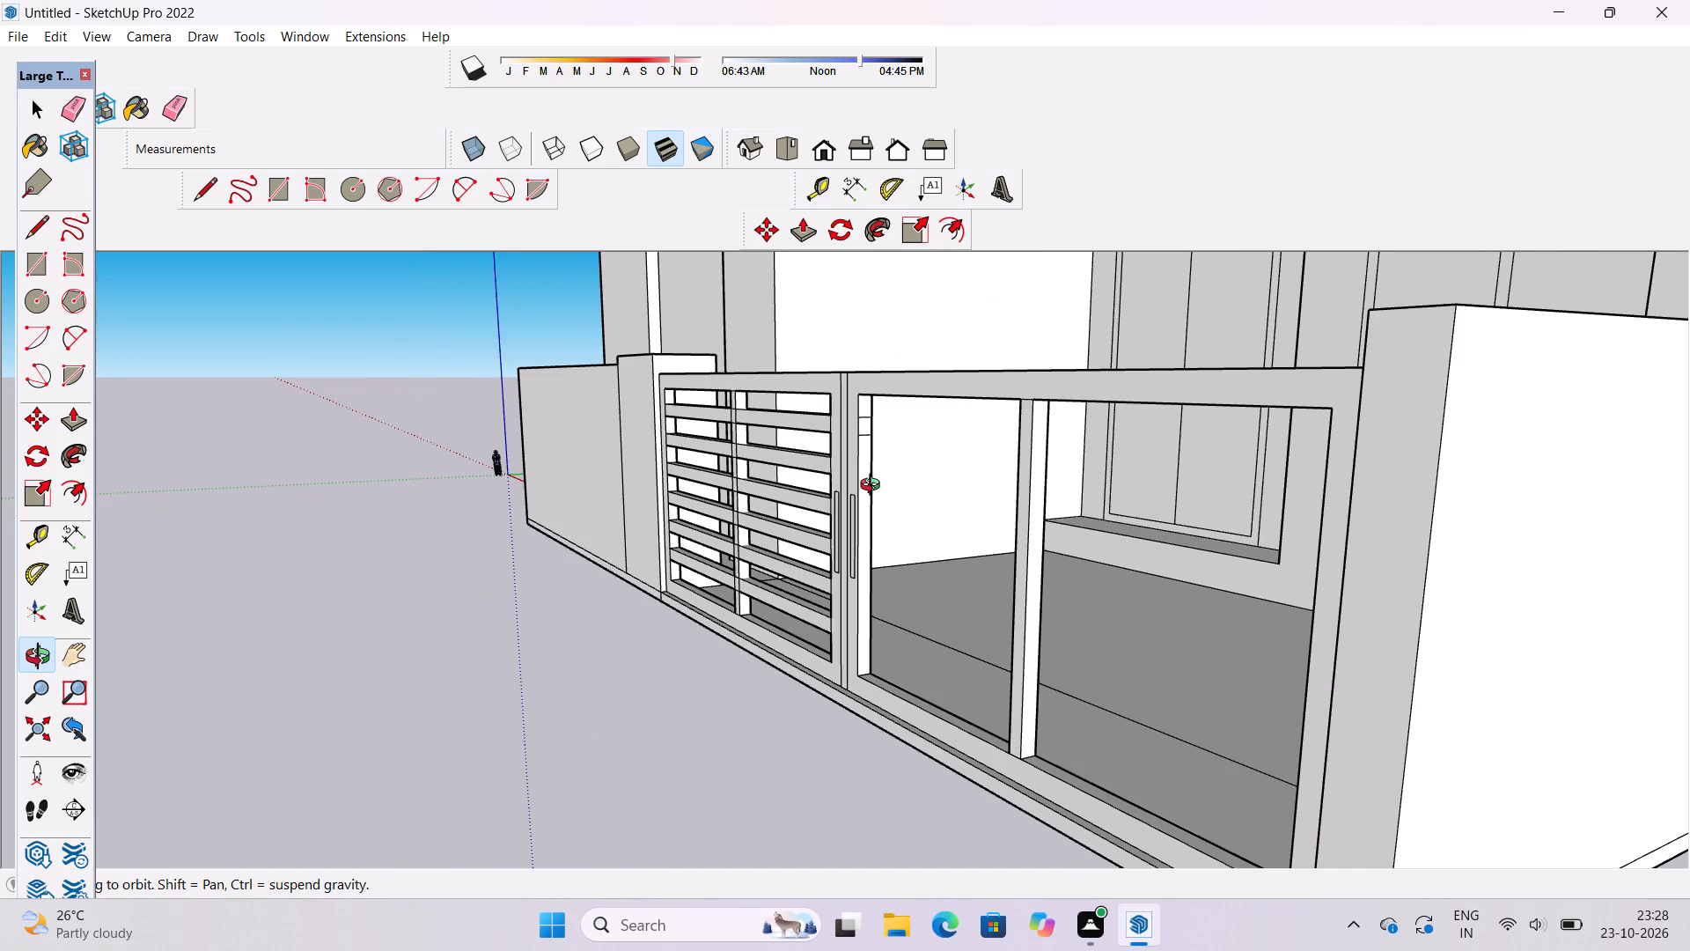
key("space")
scroll(874, 439, "up", 4)
double_click(861, 424)
key("m")
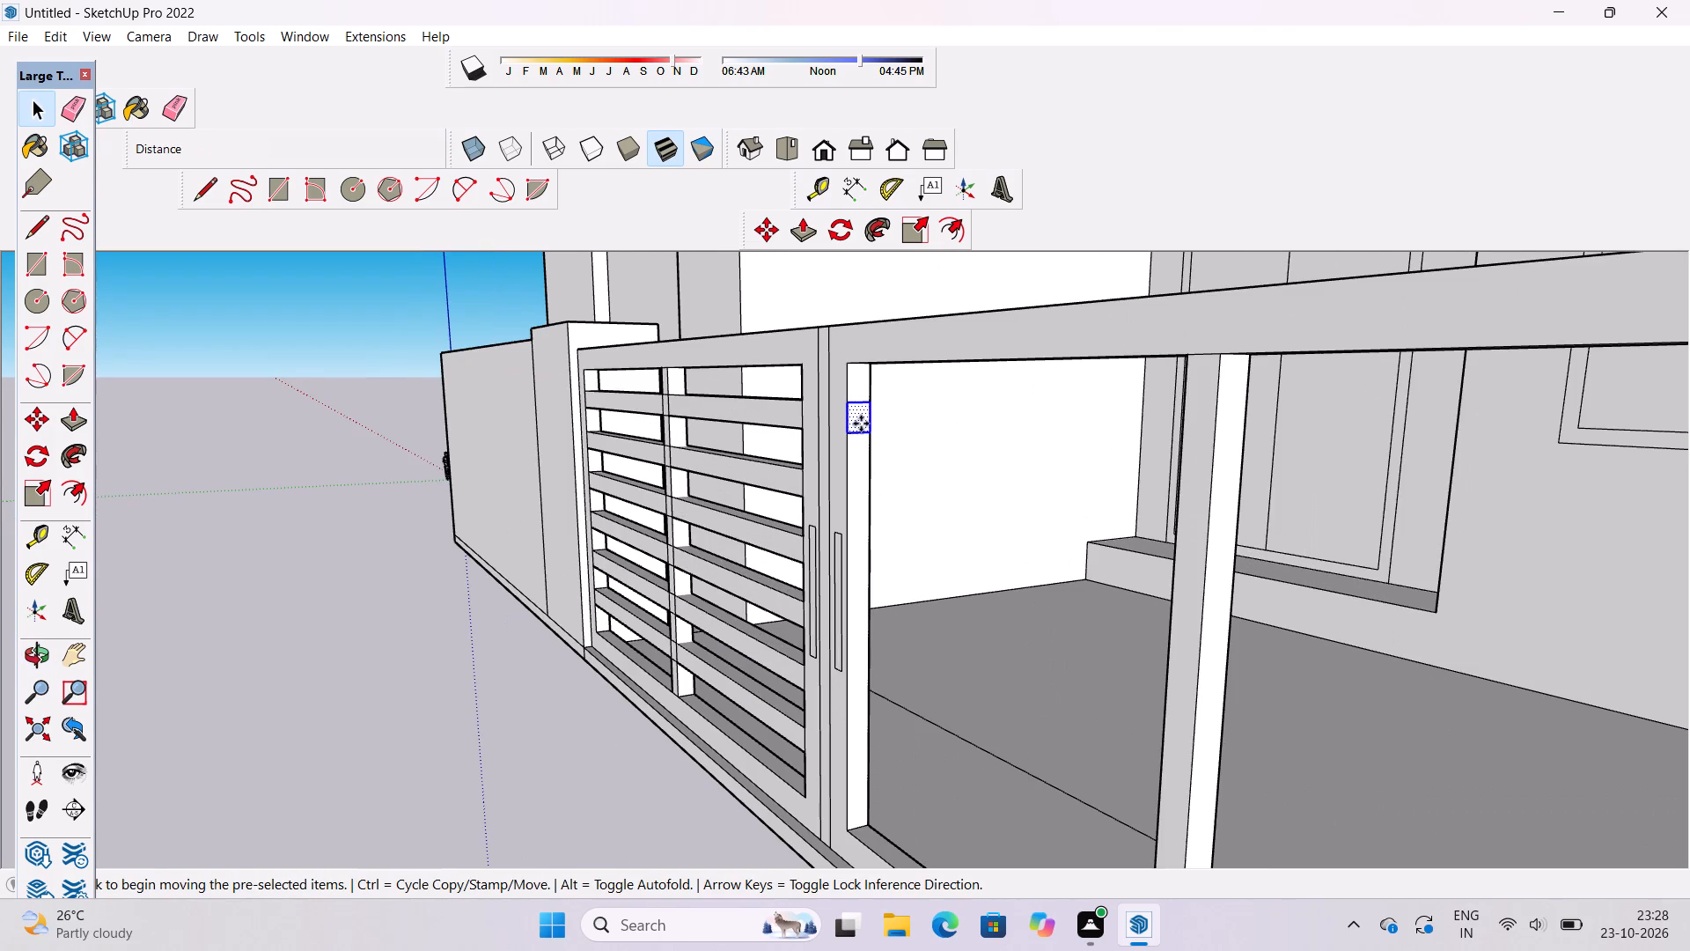
left_click(849, 437)
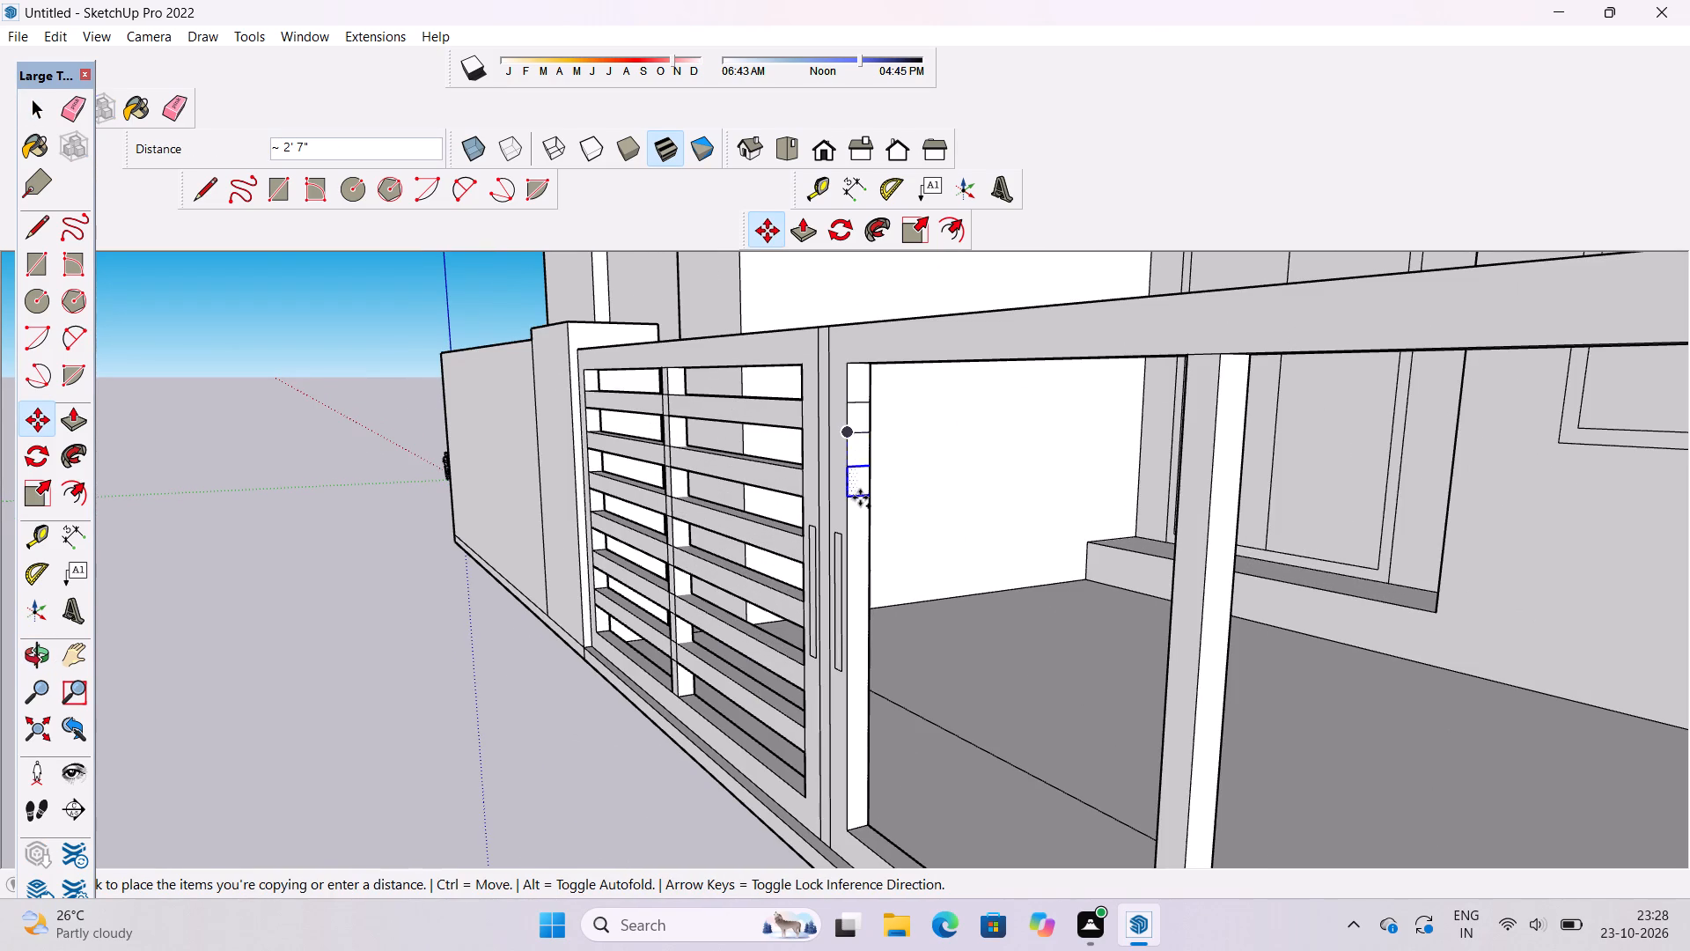
type("3'")
key("Return")
type("*5")
key("Return")
Pull the topmost stile rectangle about 35' across the empty leaf to its far stile, forming a horizontal bar.
key("o")
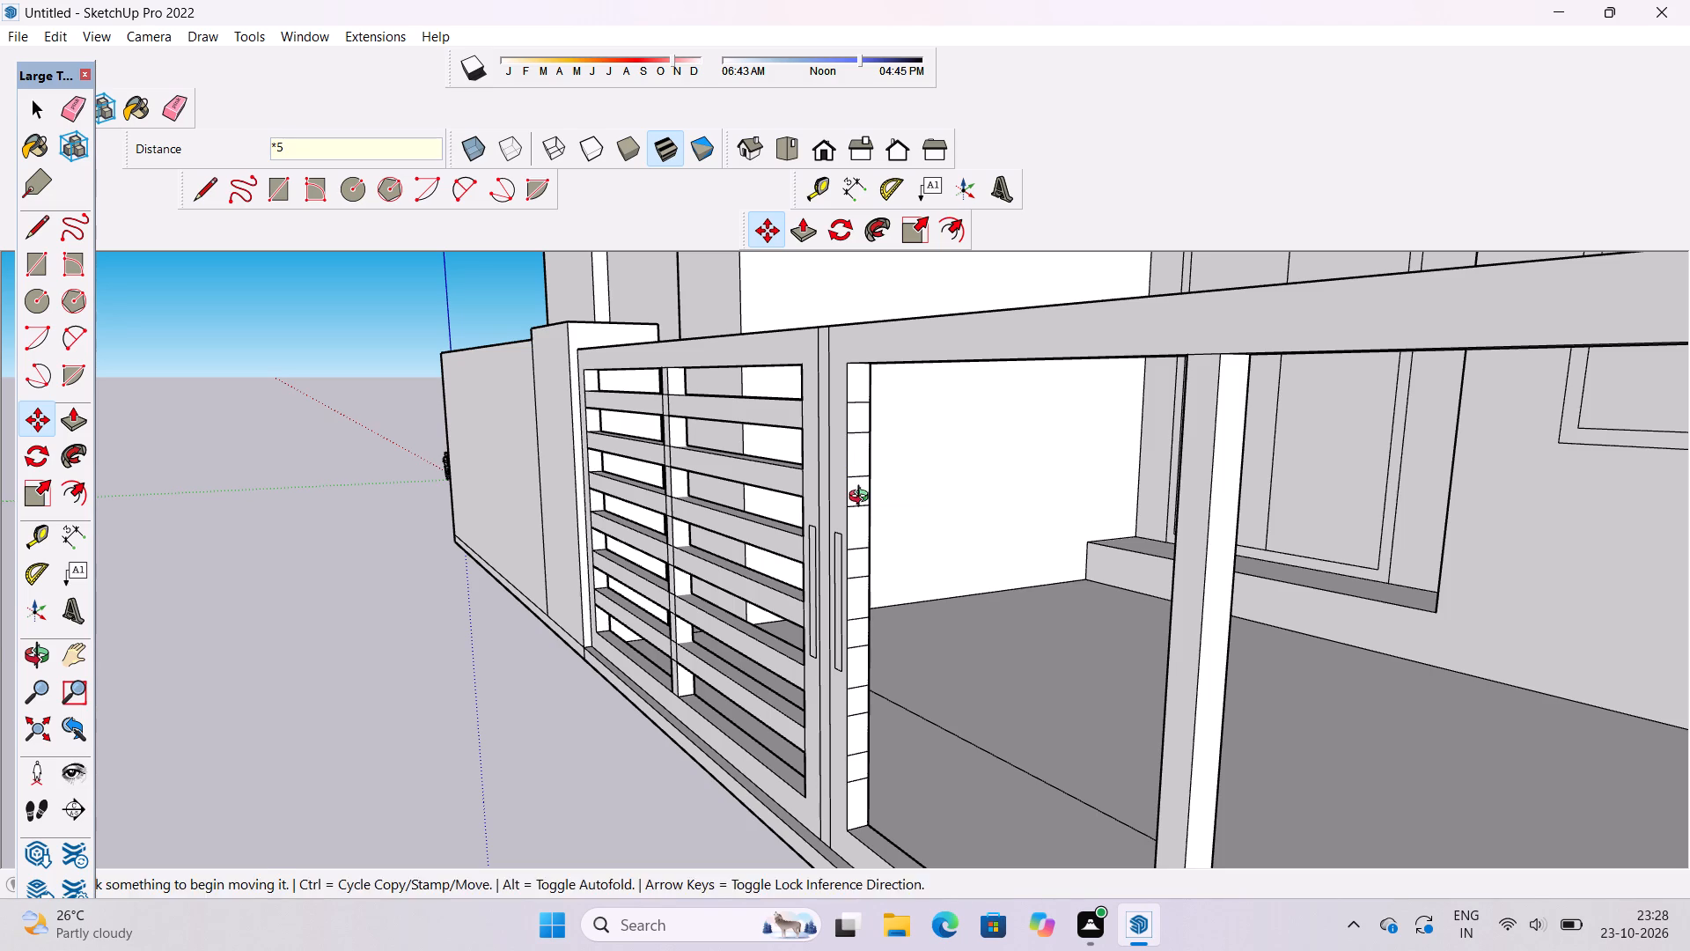
left_click_drag(876, 536, 806, 443, "shift")
left_click_drag(806, 442, 892, 471)
scroll(900, 471, "down", 5)
left_click_drag(876, 448, 841, 468, "shift")
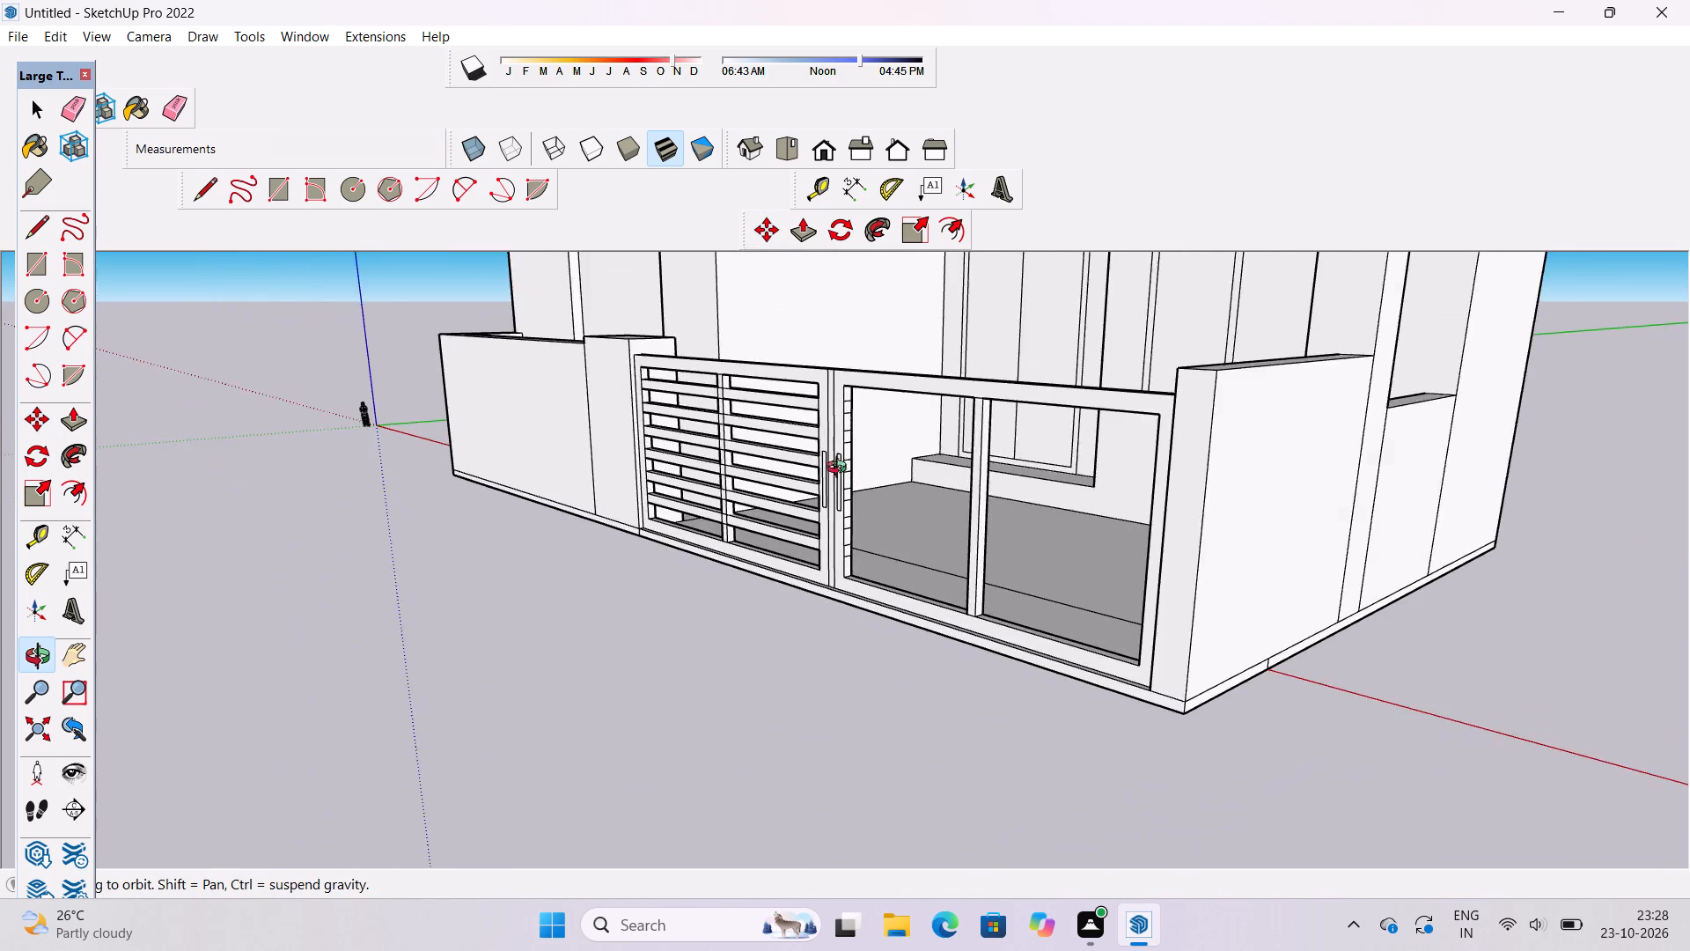
left_click_drag(841, 471, 1176, 457)
scroll(1155, 431, "up", 4)
left_click_drag(1143, 435, 1090, 456, "shift")
left_click_drag(1084, 460, 882, 461)
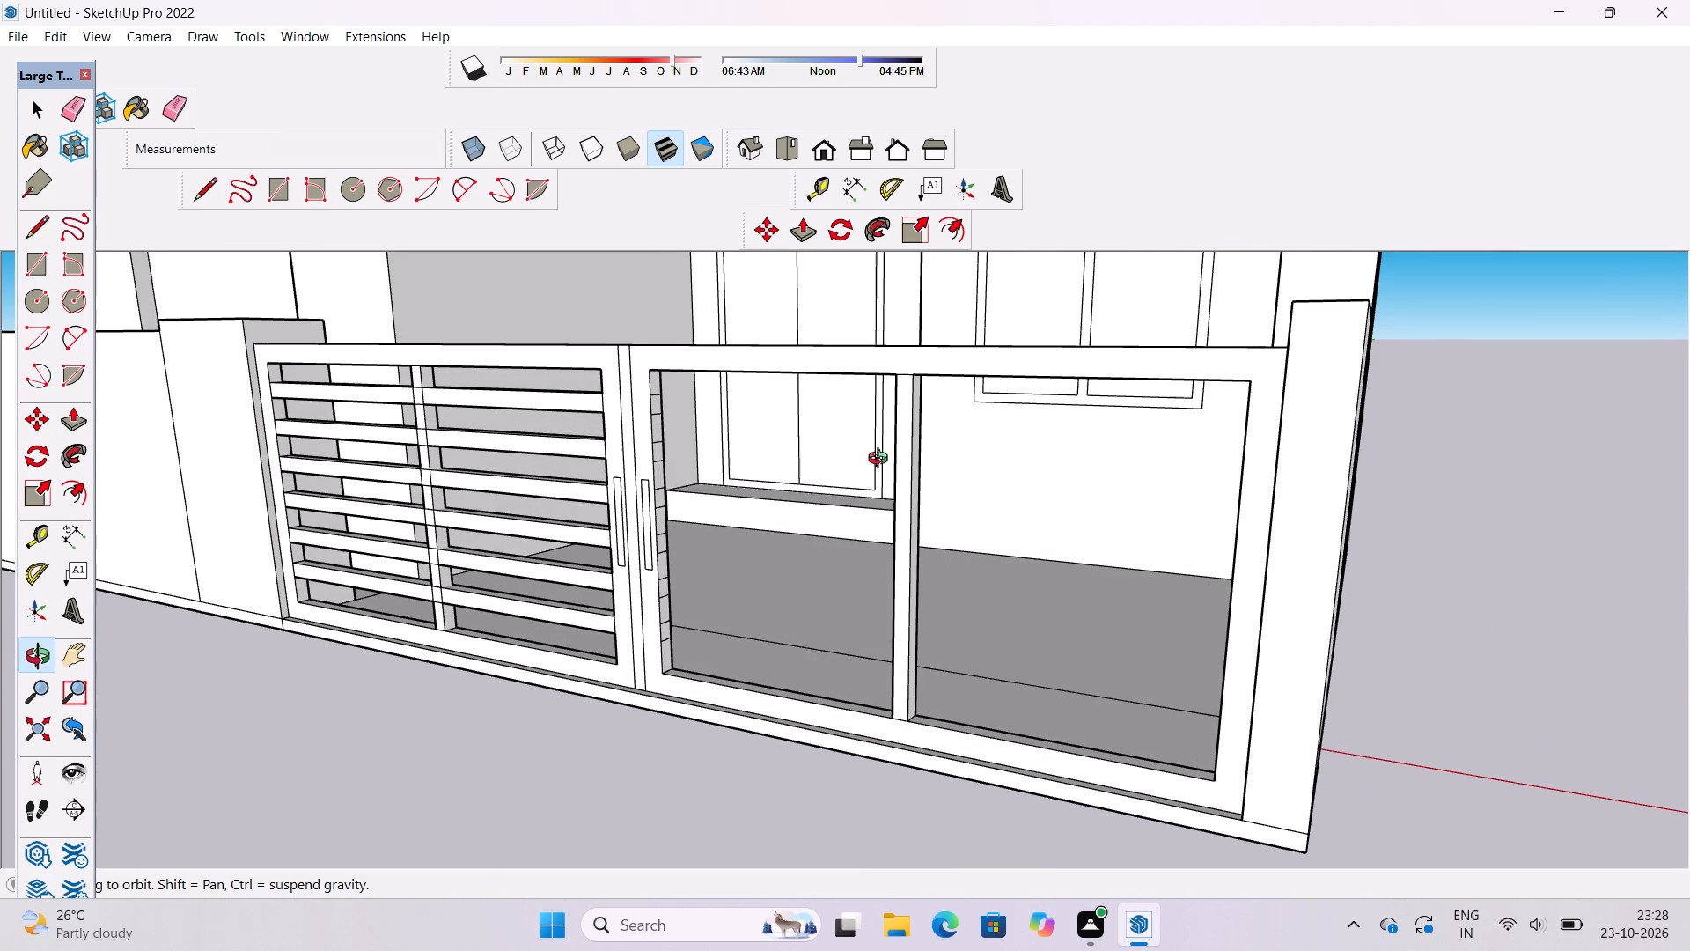
key("p")
scroll(587, 425, "up", 5)
scroll(590, 406, "down", 4)
scroll(641, 400, "up", 4)
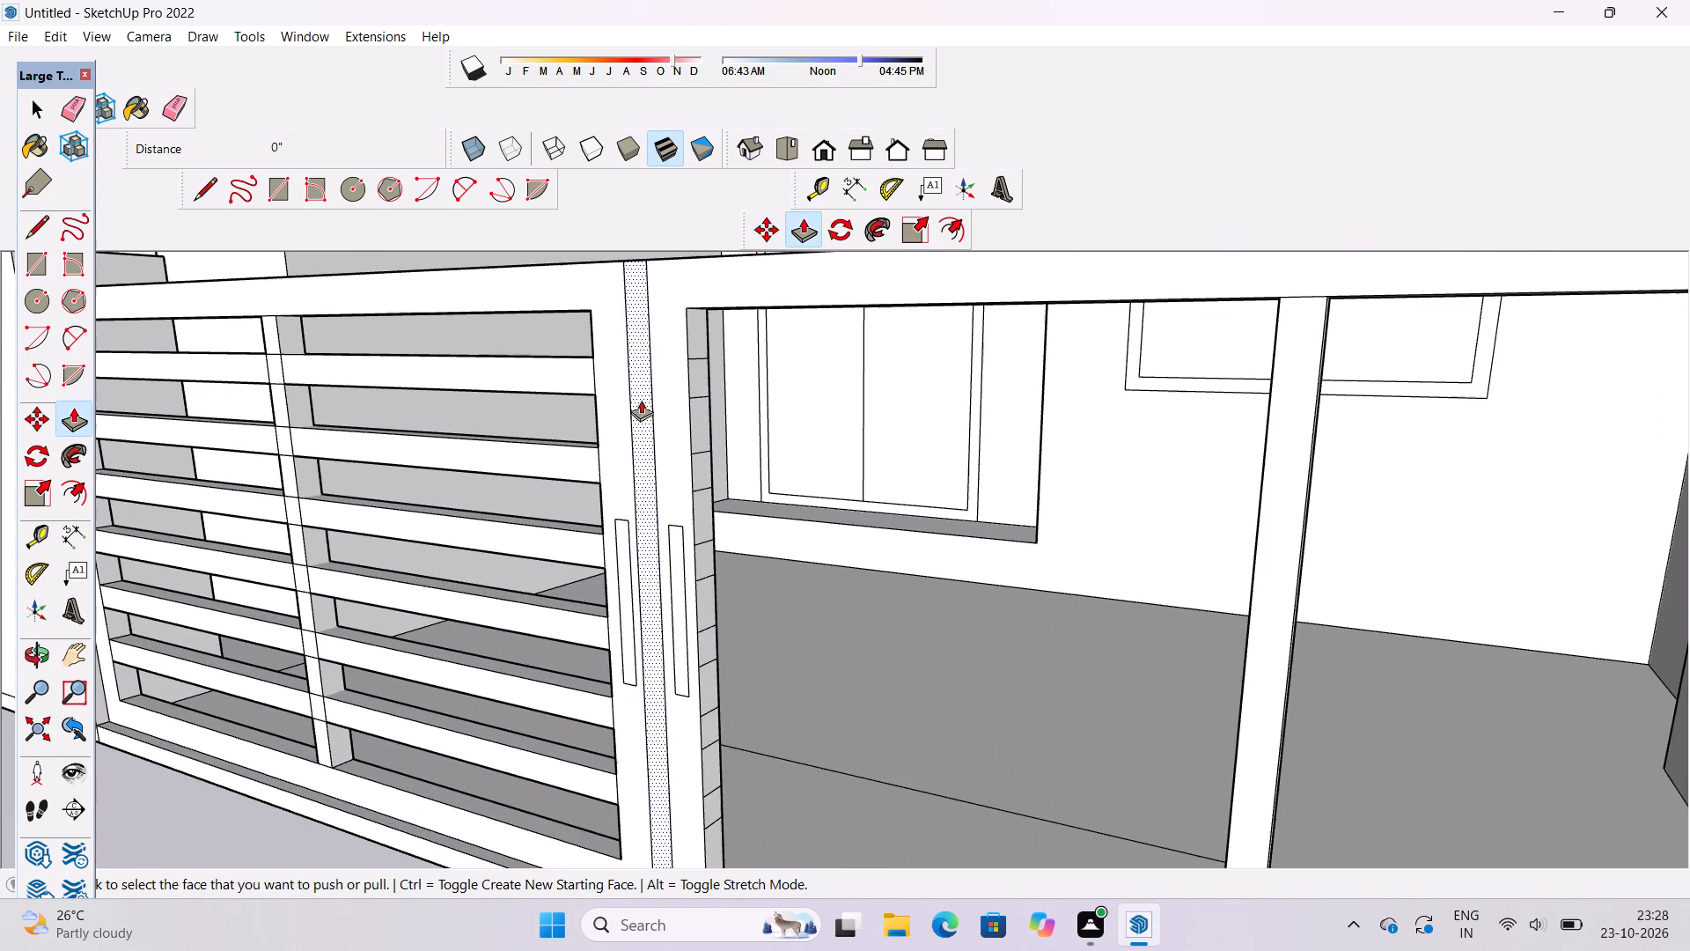
left_click(693, 371)
scroll(730, 378, "down", 2)
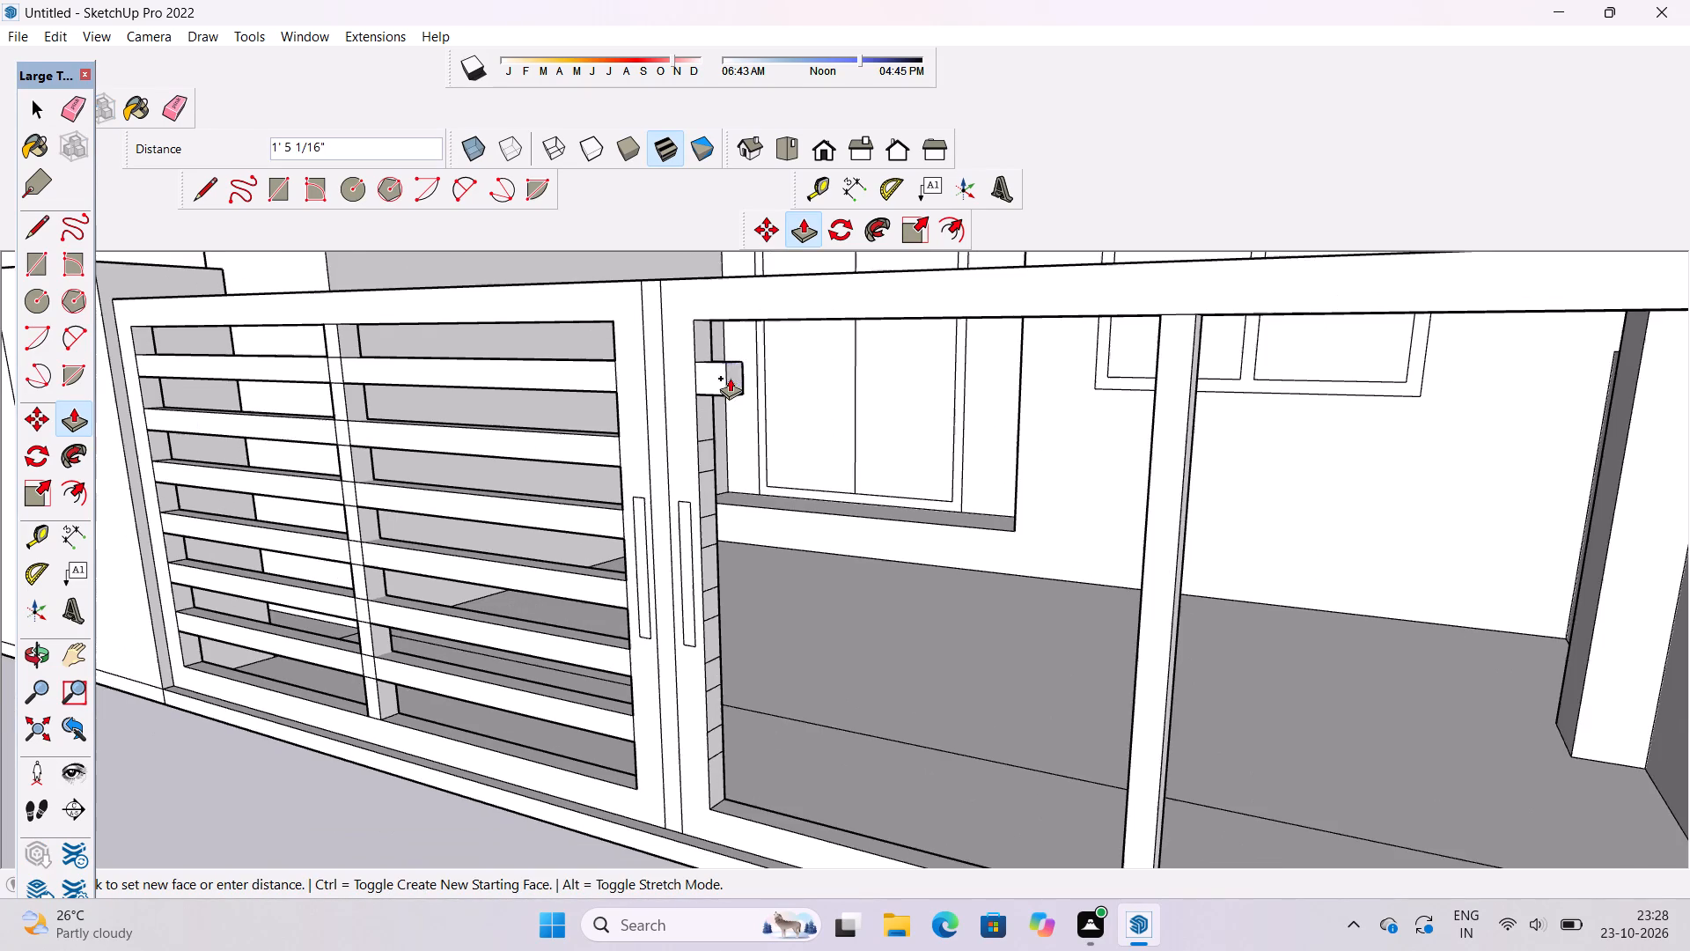
scroll(850, 388, "down", 6)
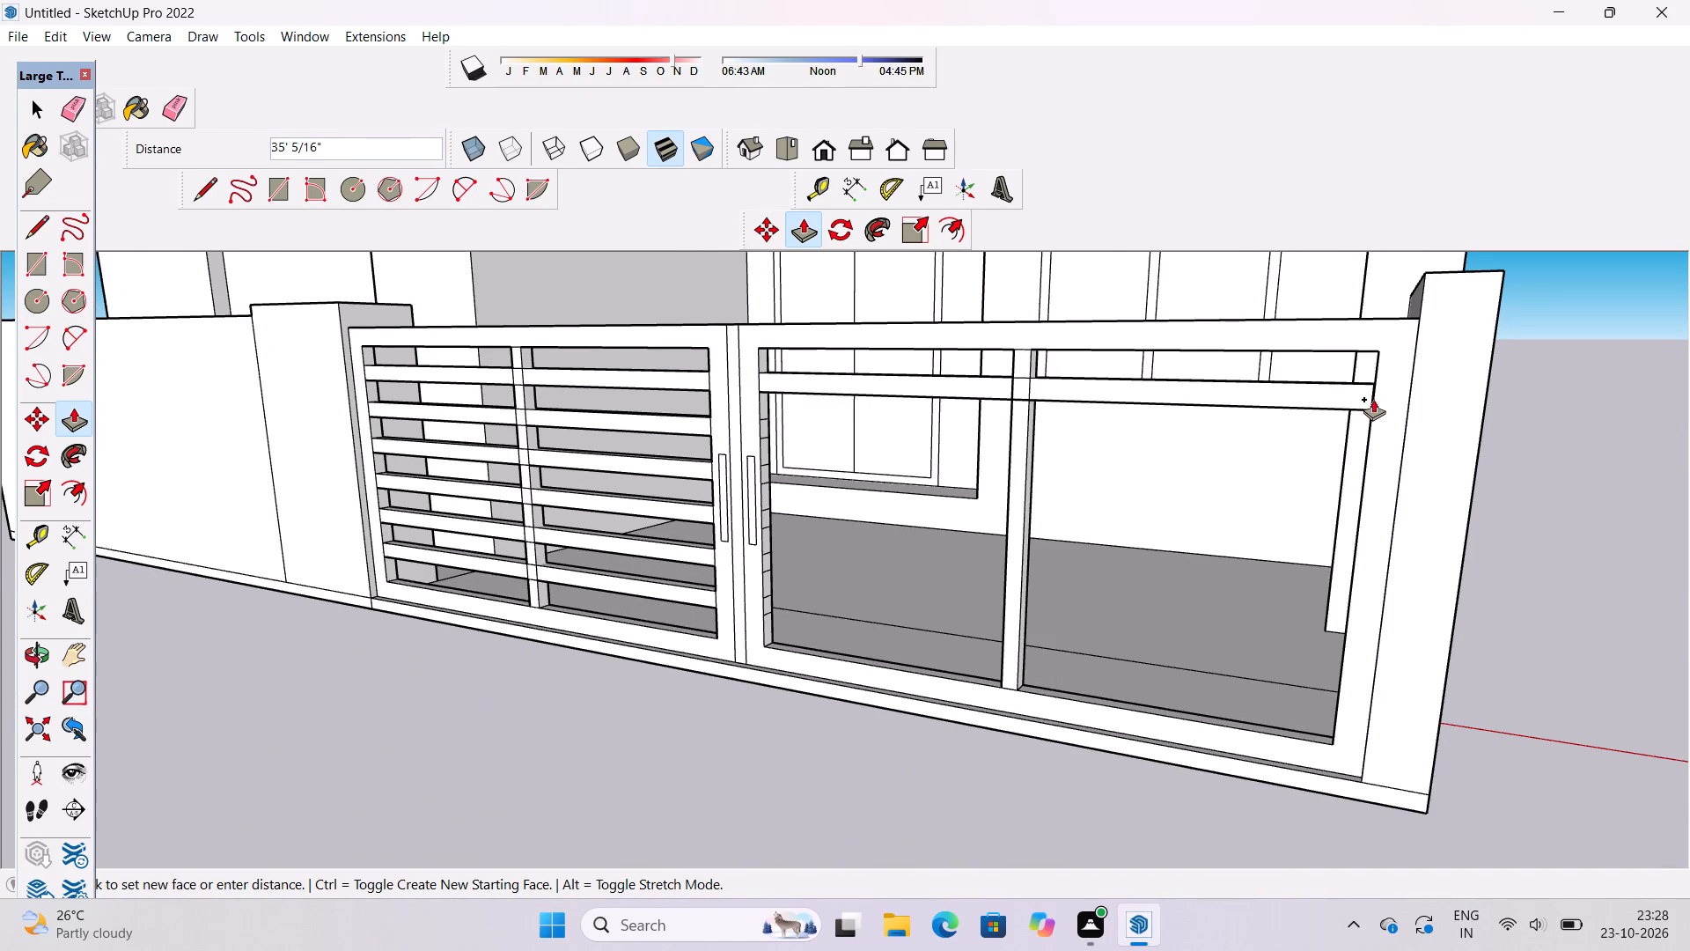
left_click(1375, 409)
Pull the second and third stile rectangles from the top about 35' across the empty leaf to its far stile as horizontal bars.
scroll(1314, 343, "down", 4)
scroll(1156, 425, "up", 2)
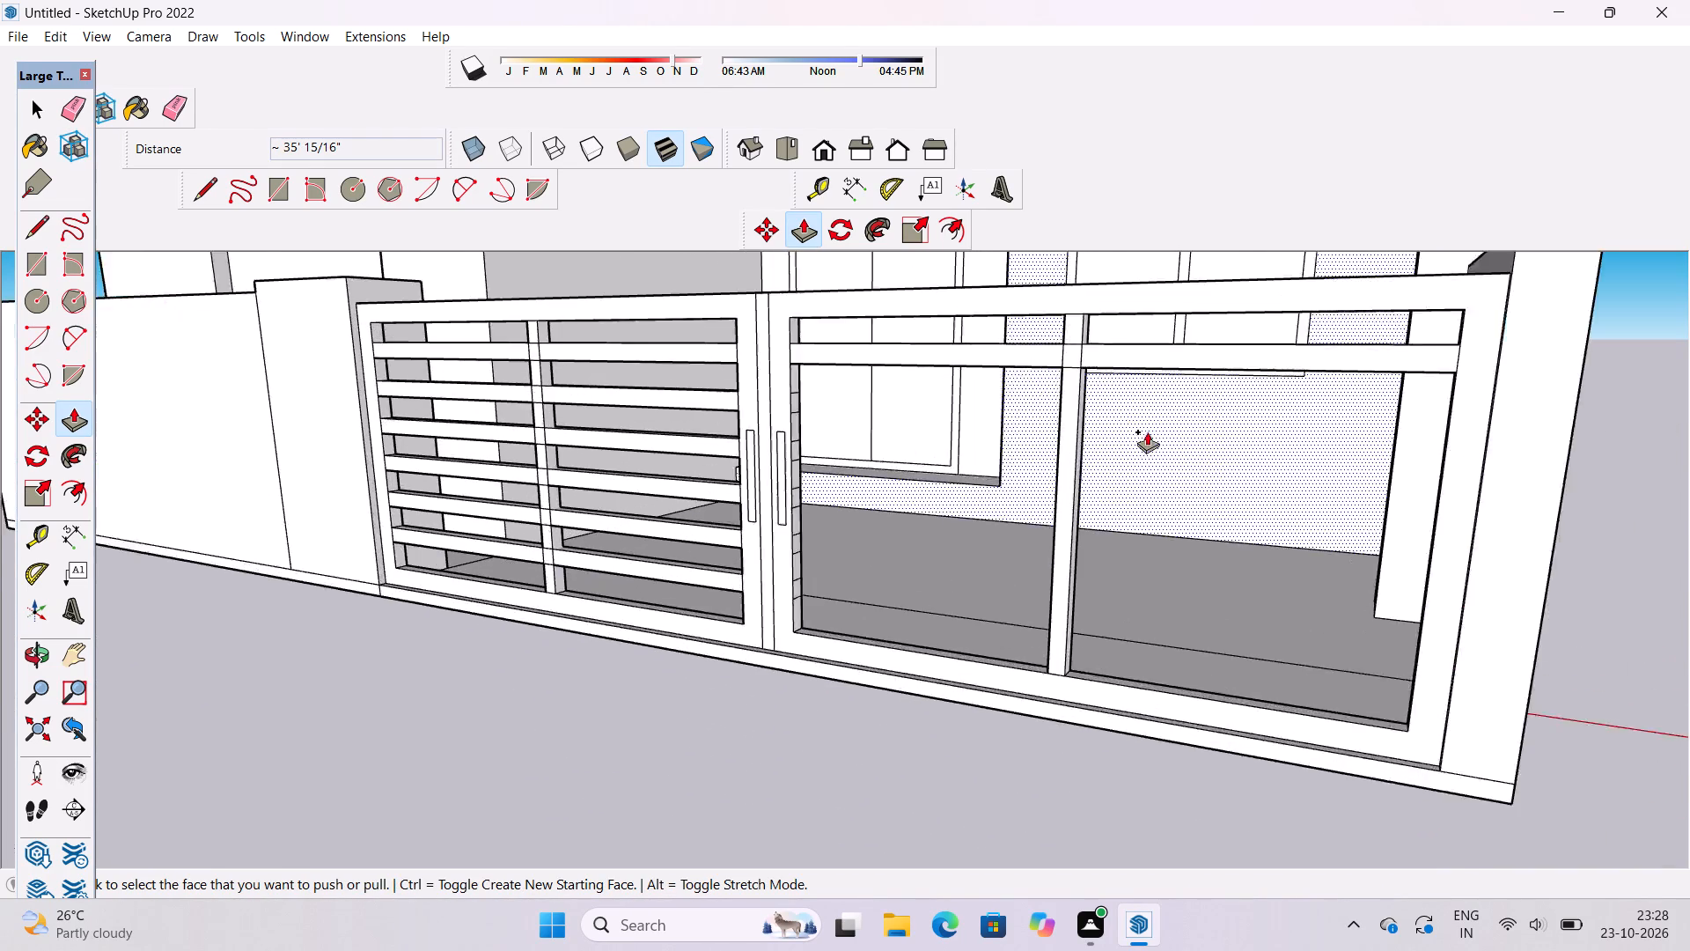
scroll(1147, 431, "up", 1)
scroll(842, 457, "up", 4)
scroll(483, 394, "down", 4)
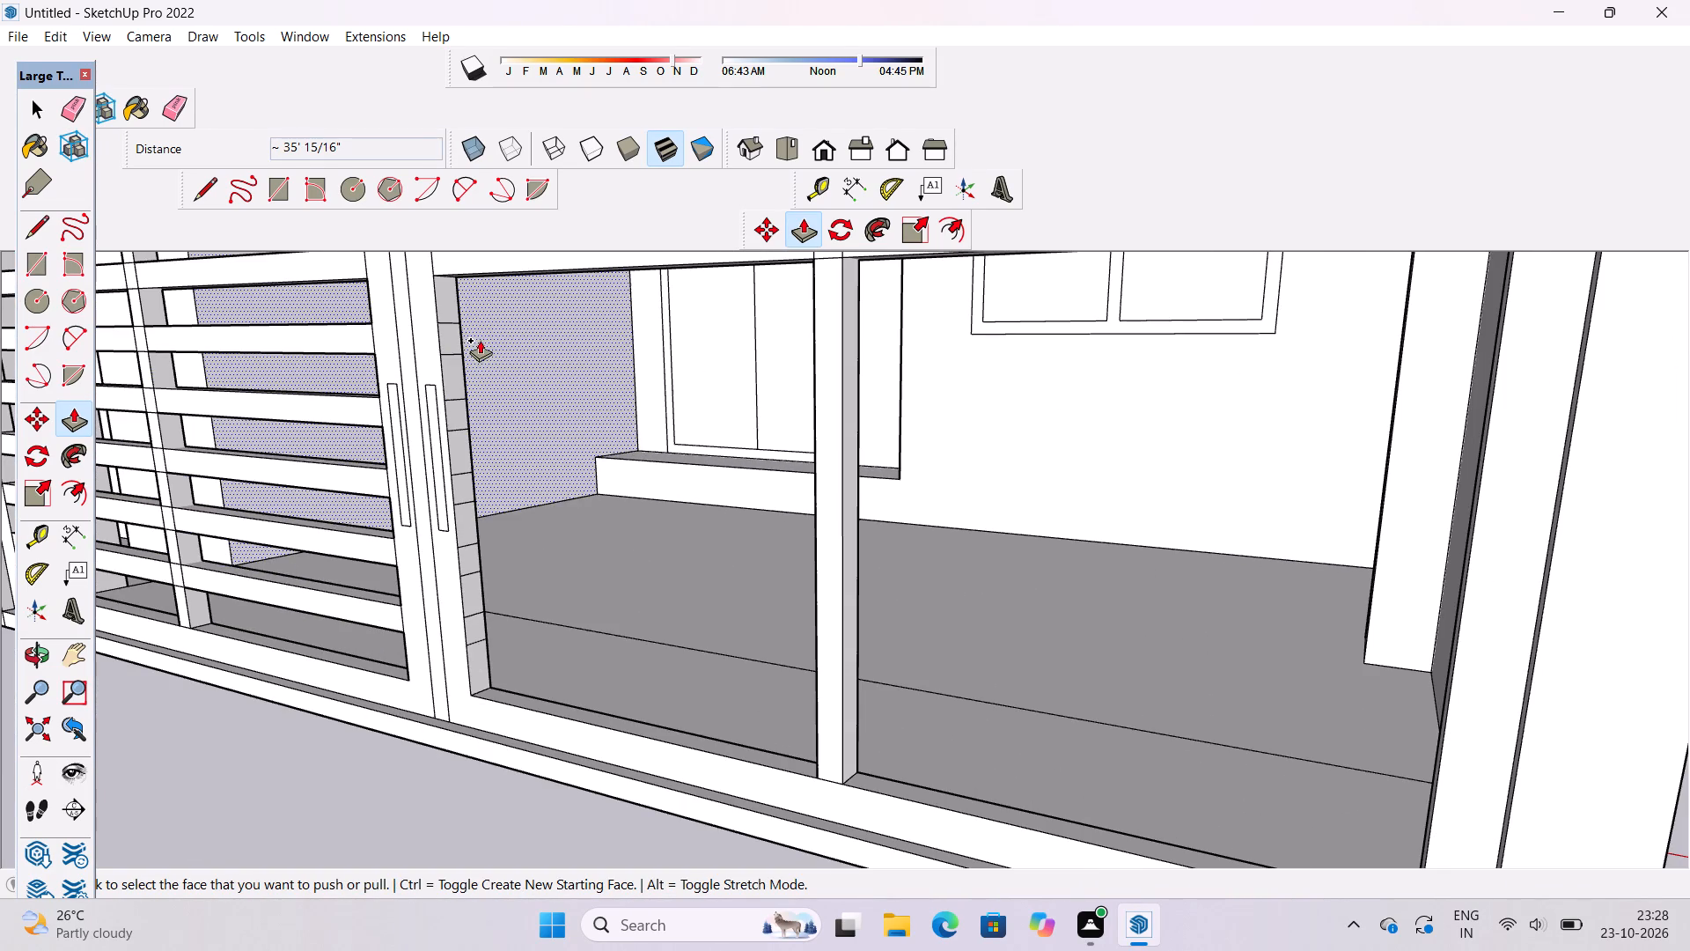
left_click(446, 335)
scroll(620, 375, "down", 2)
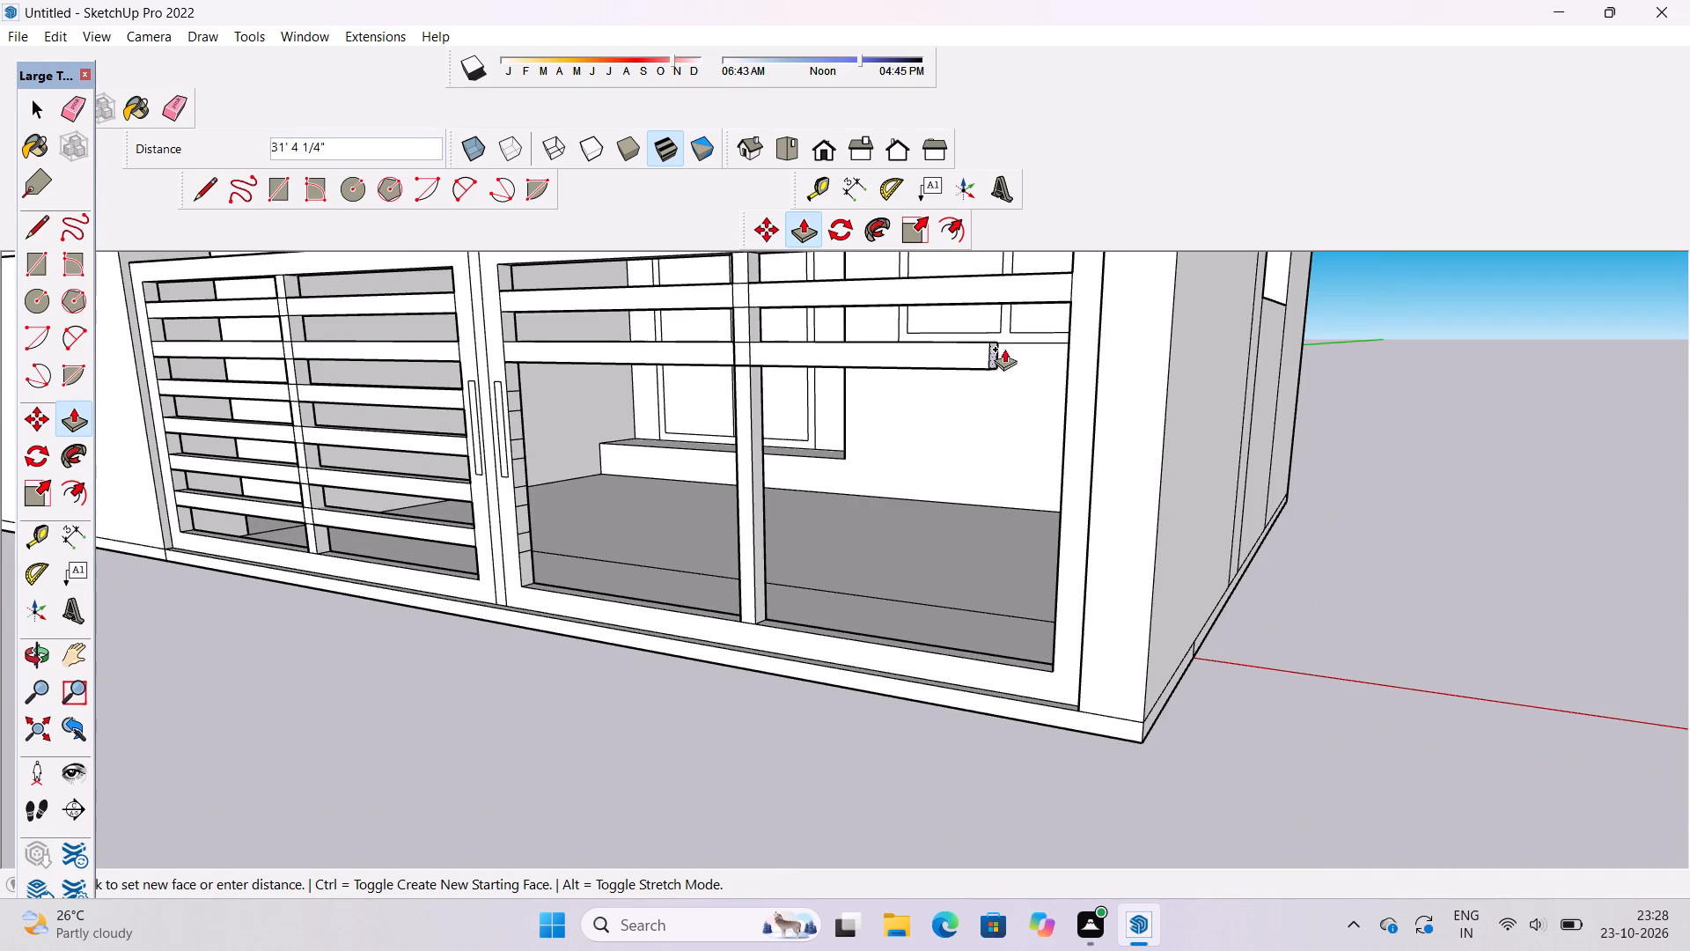
left_click(1070, 305)
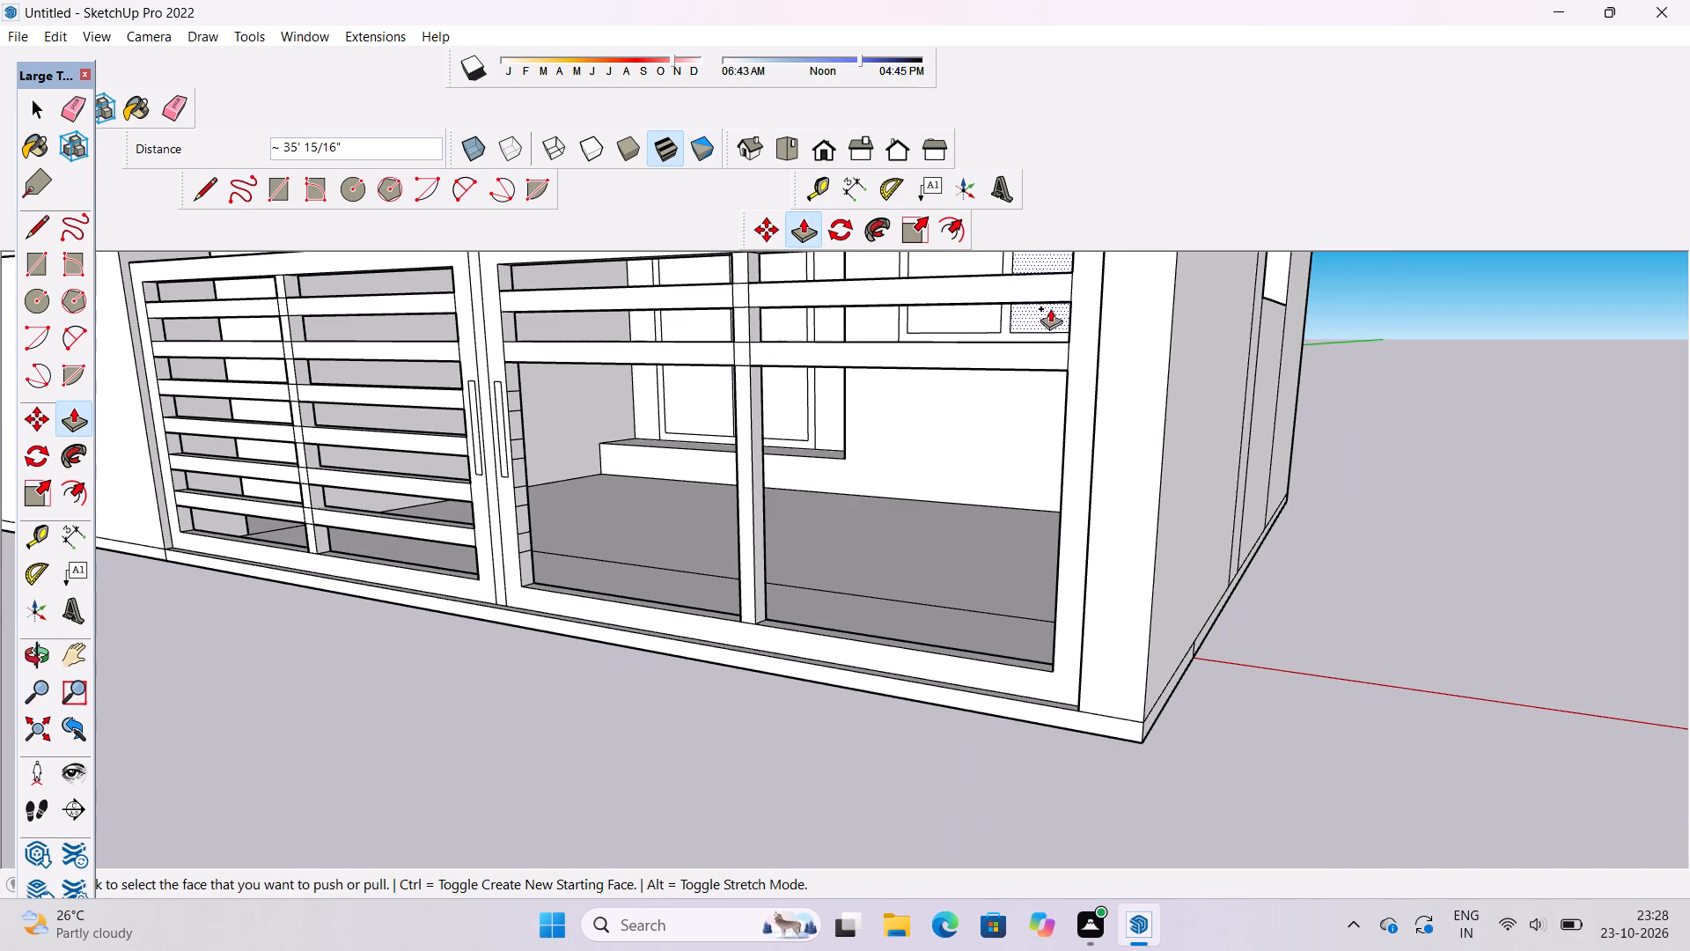
scroll(516, 396, "up", 4)
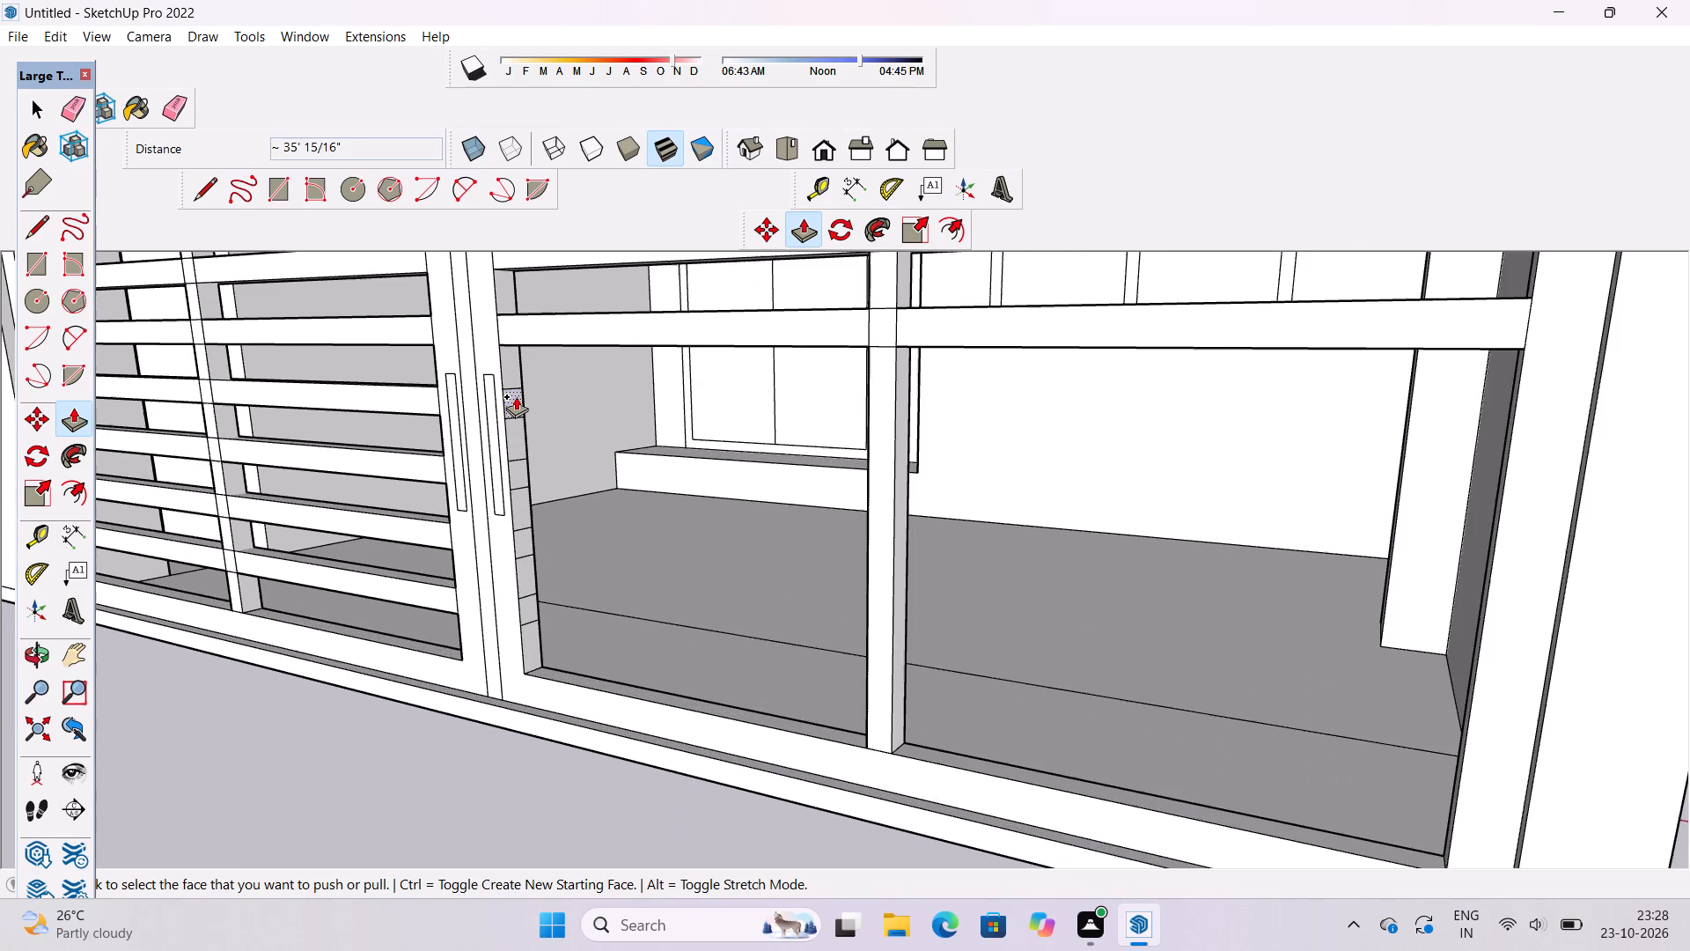
left_click(516, 396)
scroll(584, 409, "down", 4)
scroll(1135, 382, "up", 1)
left_click(1135, 382)
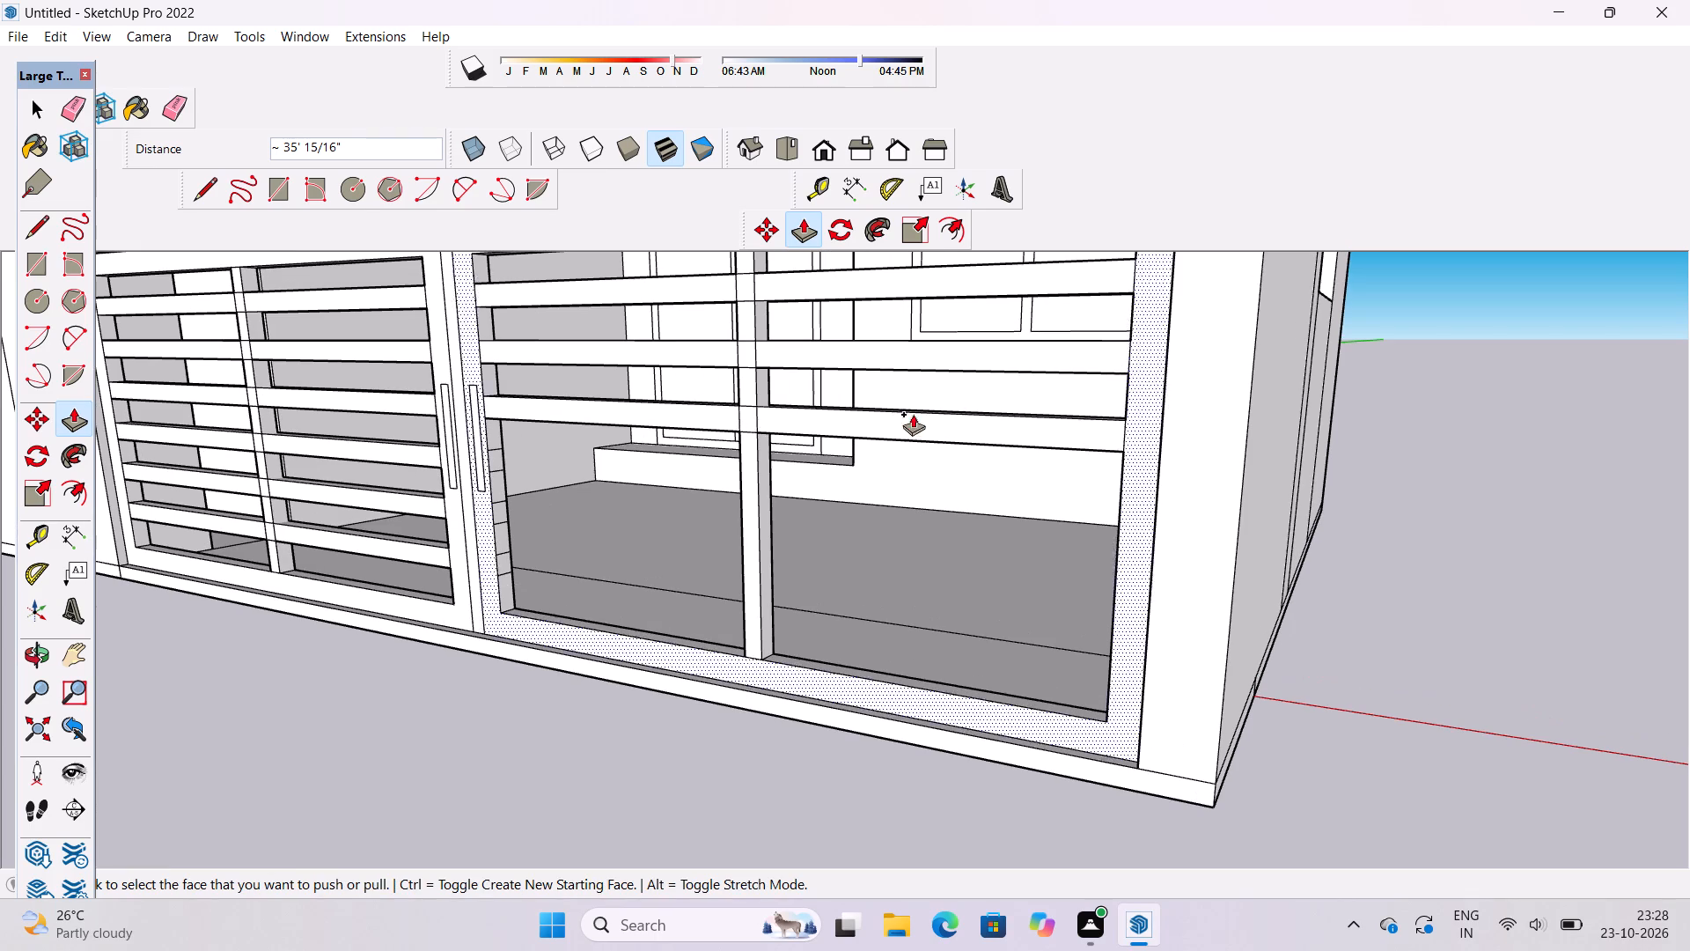
Pull the fourth and fifth stile rectangles about 35' across the leaf to the far stile, flush with the bars above.
left_click(496, 455)
scroll(792, 468, "down", 3)
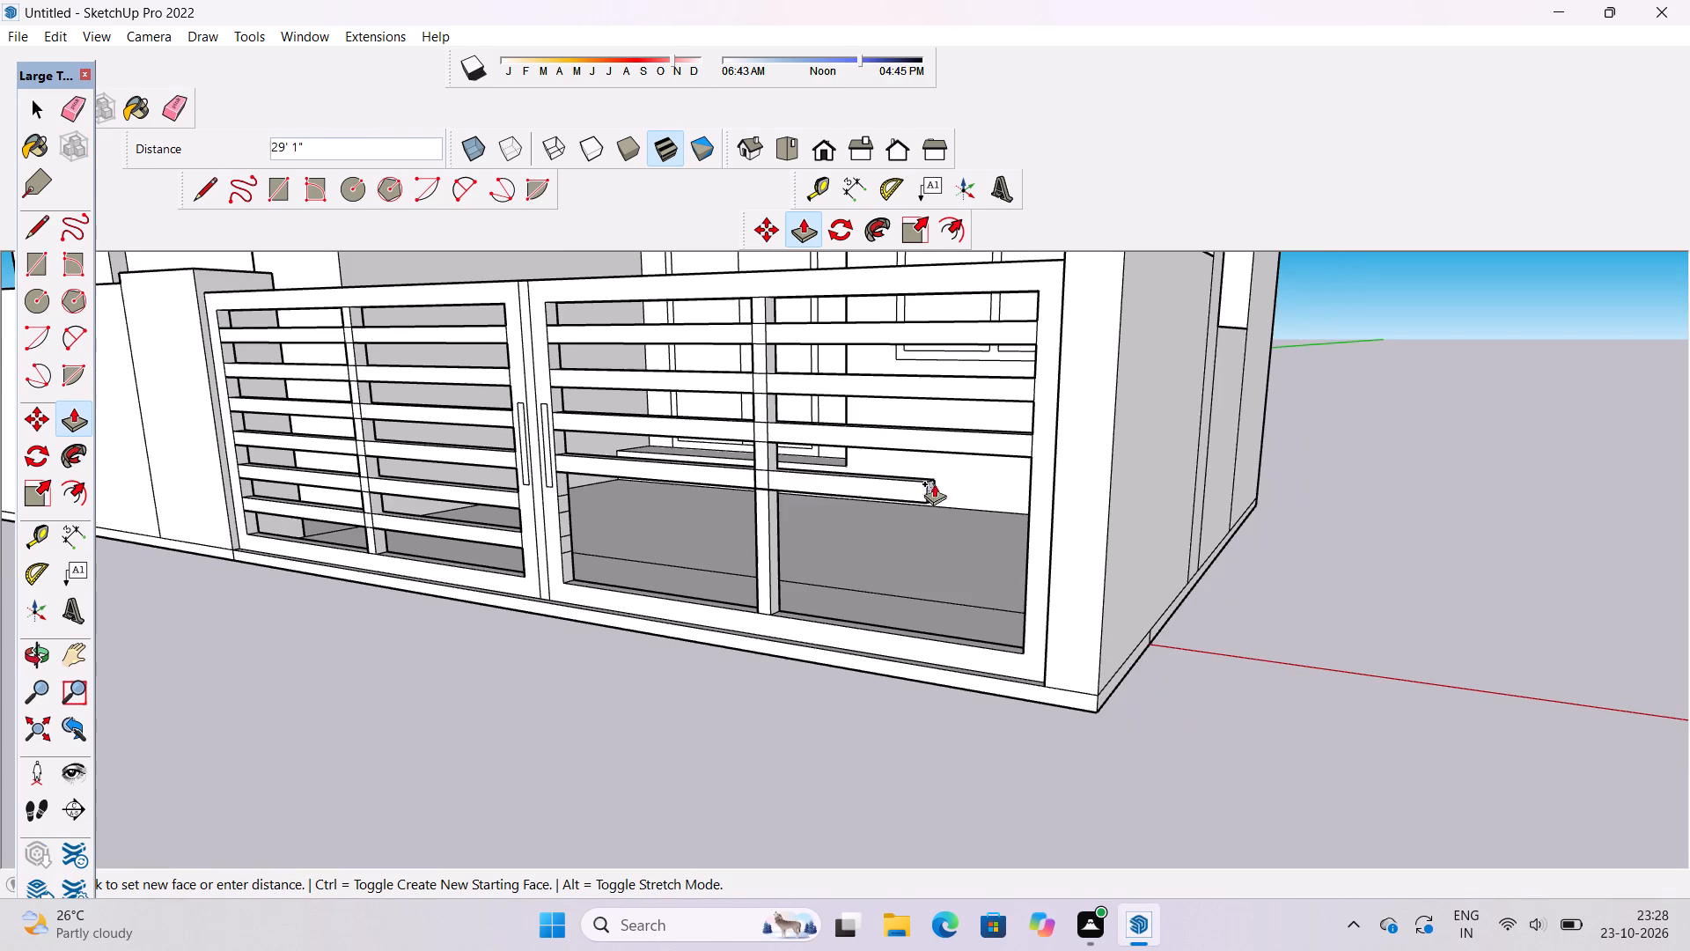
scroll(1070, 495, "up", 3)
scroll(979, 486, "up", 4)
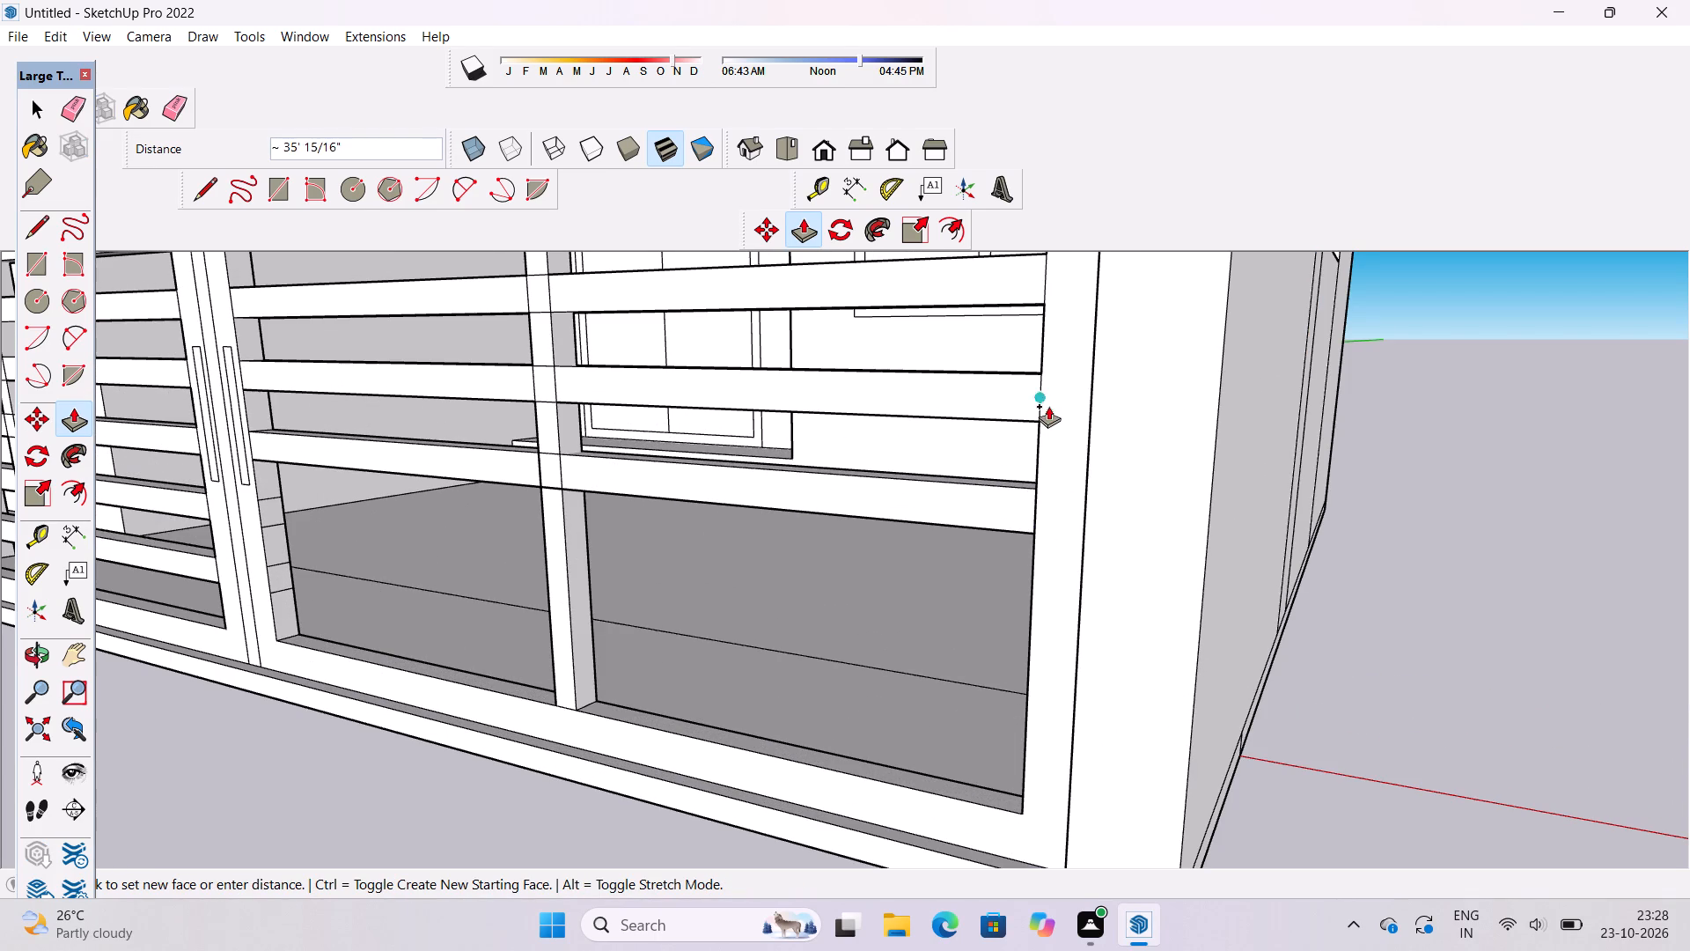
left_click(1036, 372)
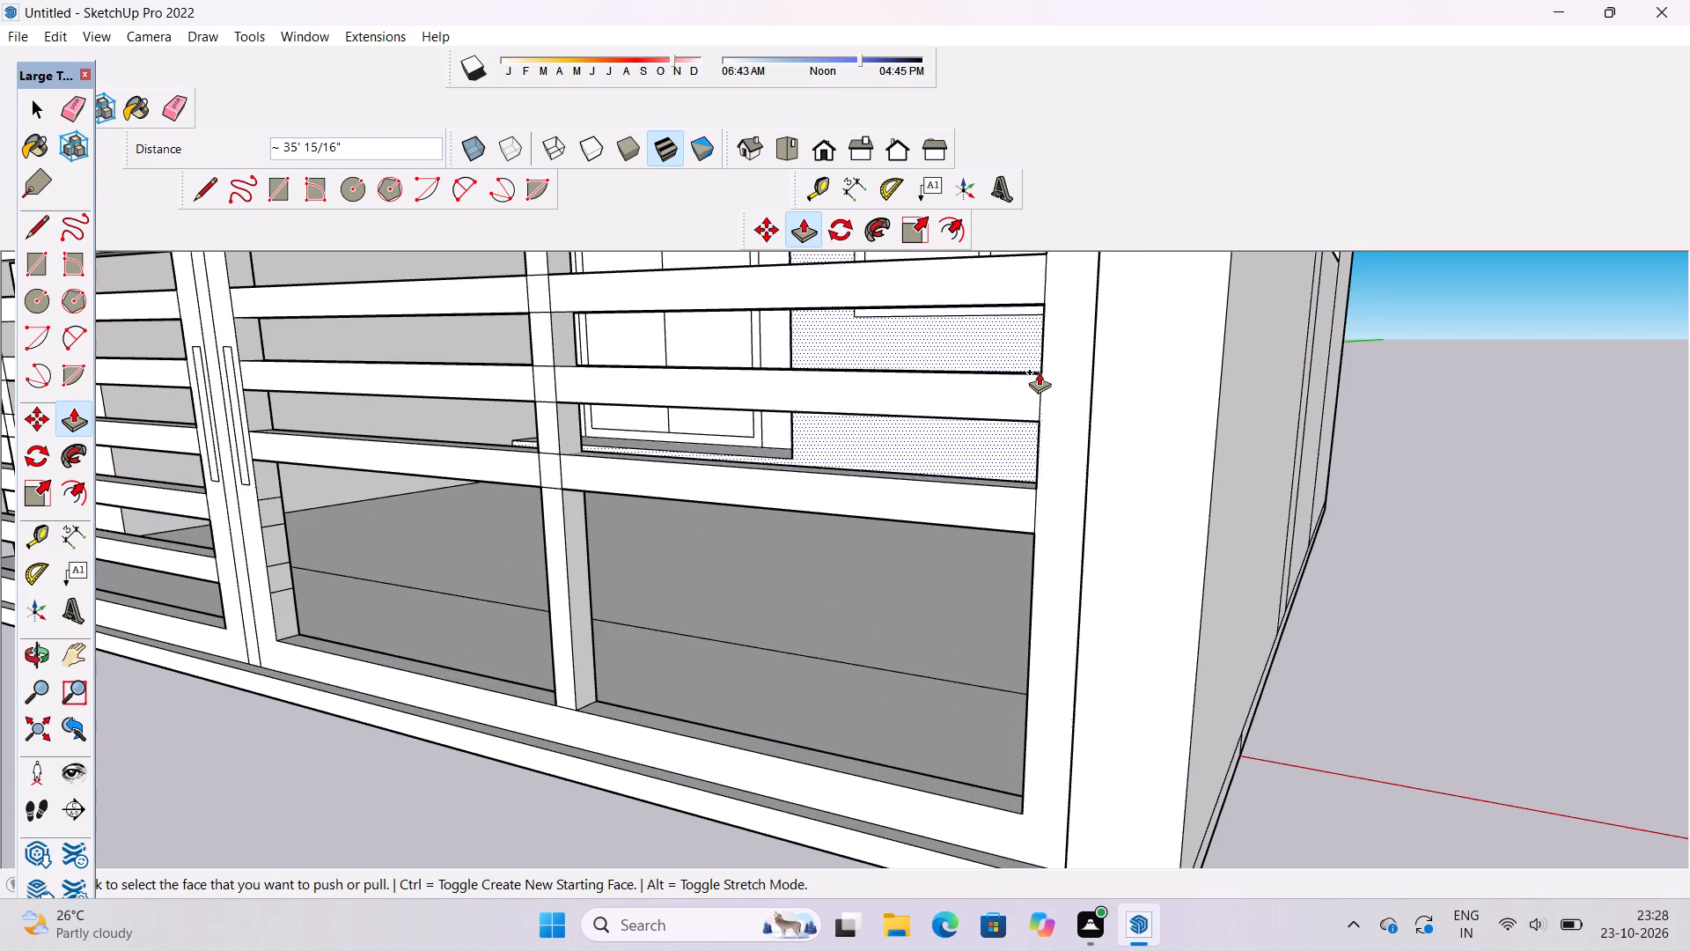
scroll(1058, 370, "down", 5)
scroll(440, 490, "up", 5)
left_click(489, 470)
scroll(489, 470, "down", 3)
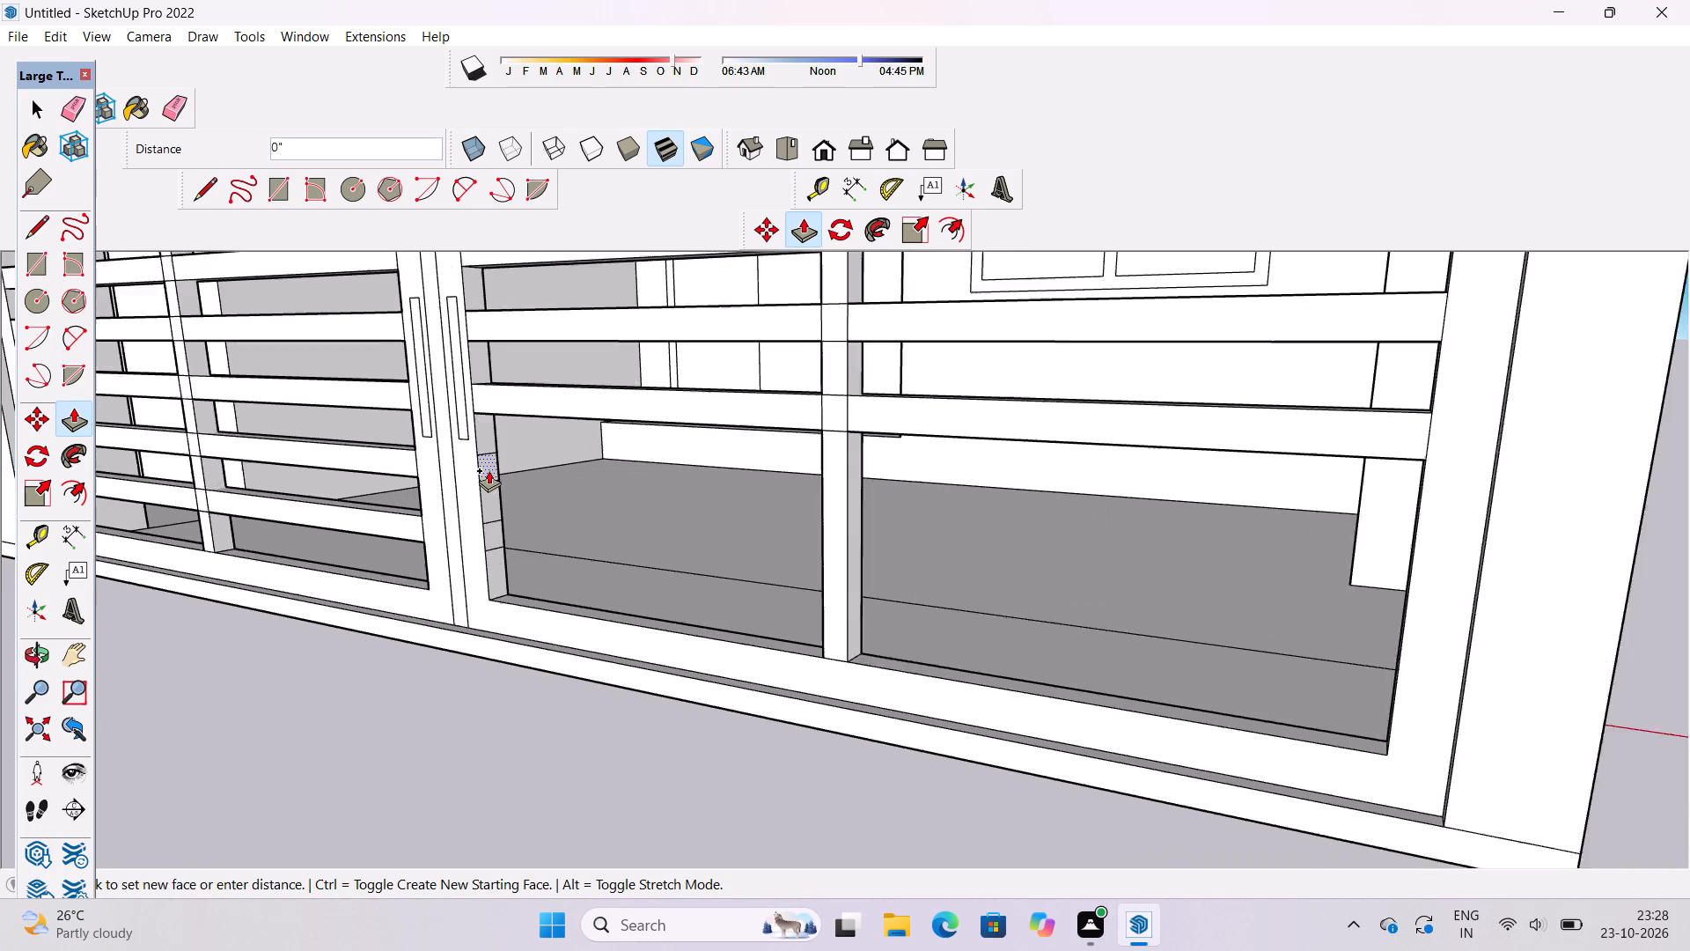
scroll(489, 470, "down", 2)
scroll(608, 473, "down", 2)
scroll(716, 476, "up", 5)
scroll(1129, 418, "down", 7)
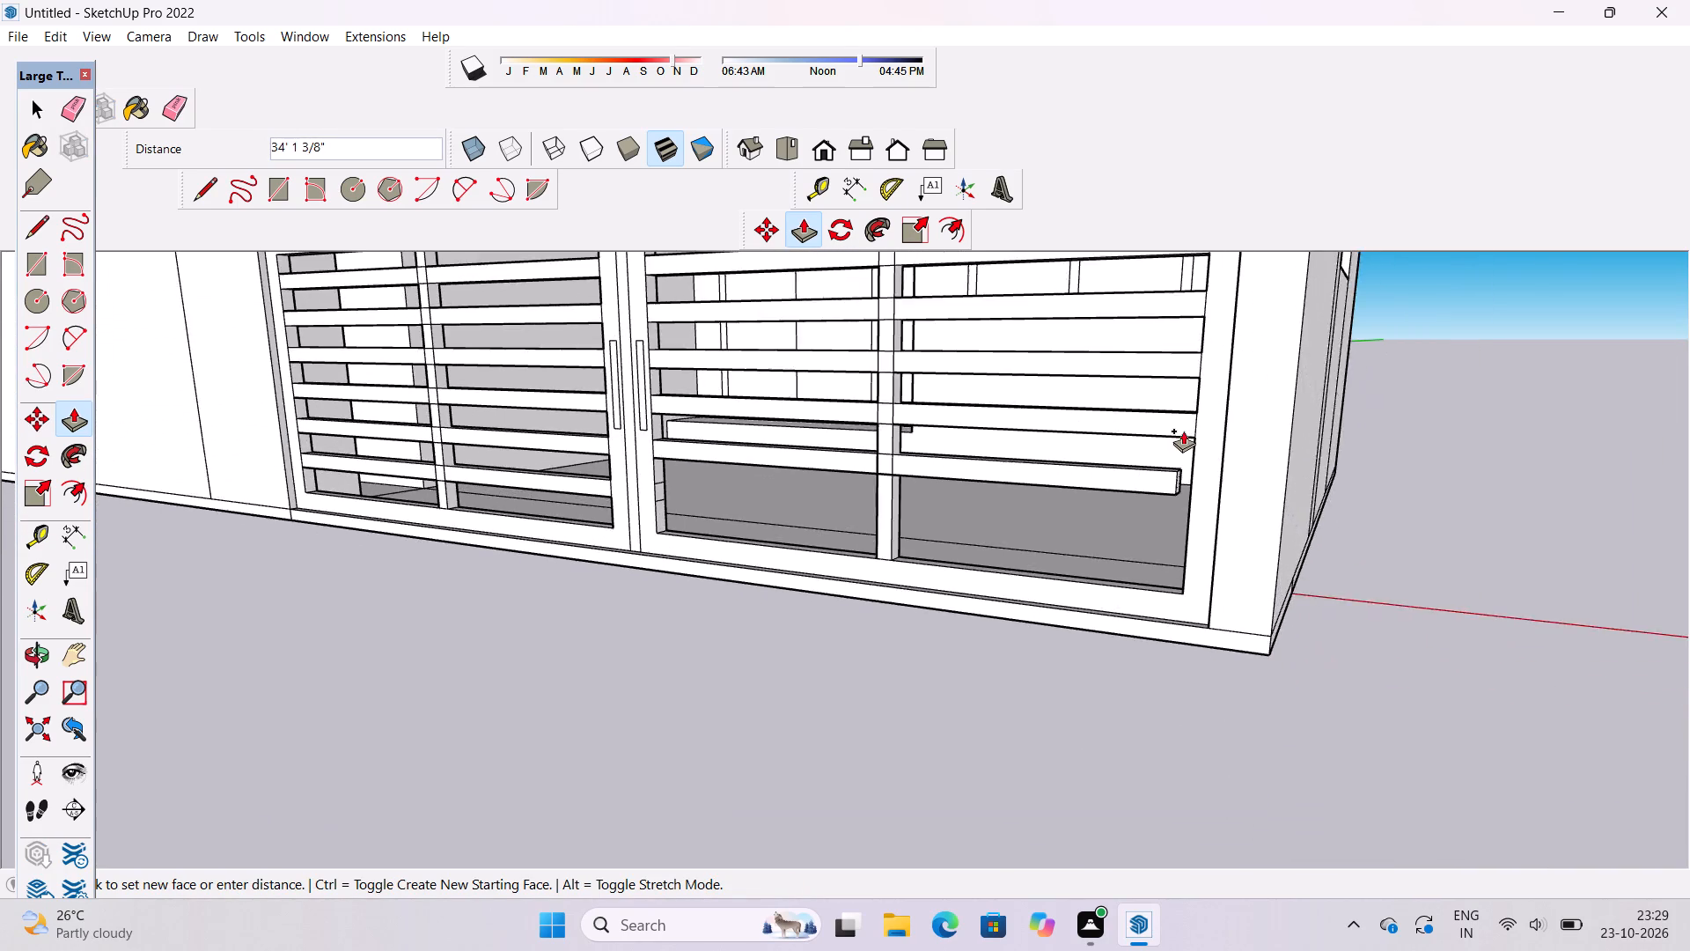
scroll(1183, 431, "up", 4)
left_click(1201, 443)
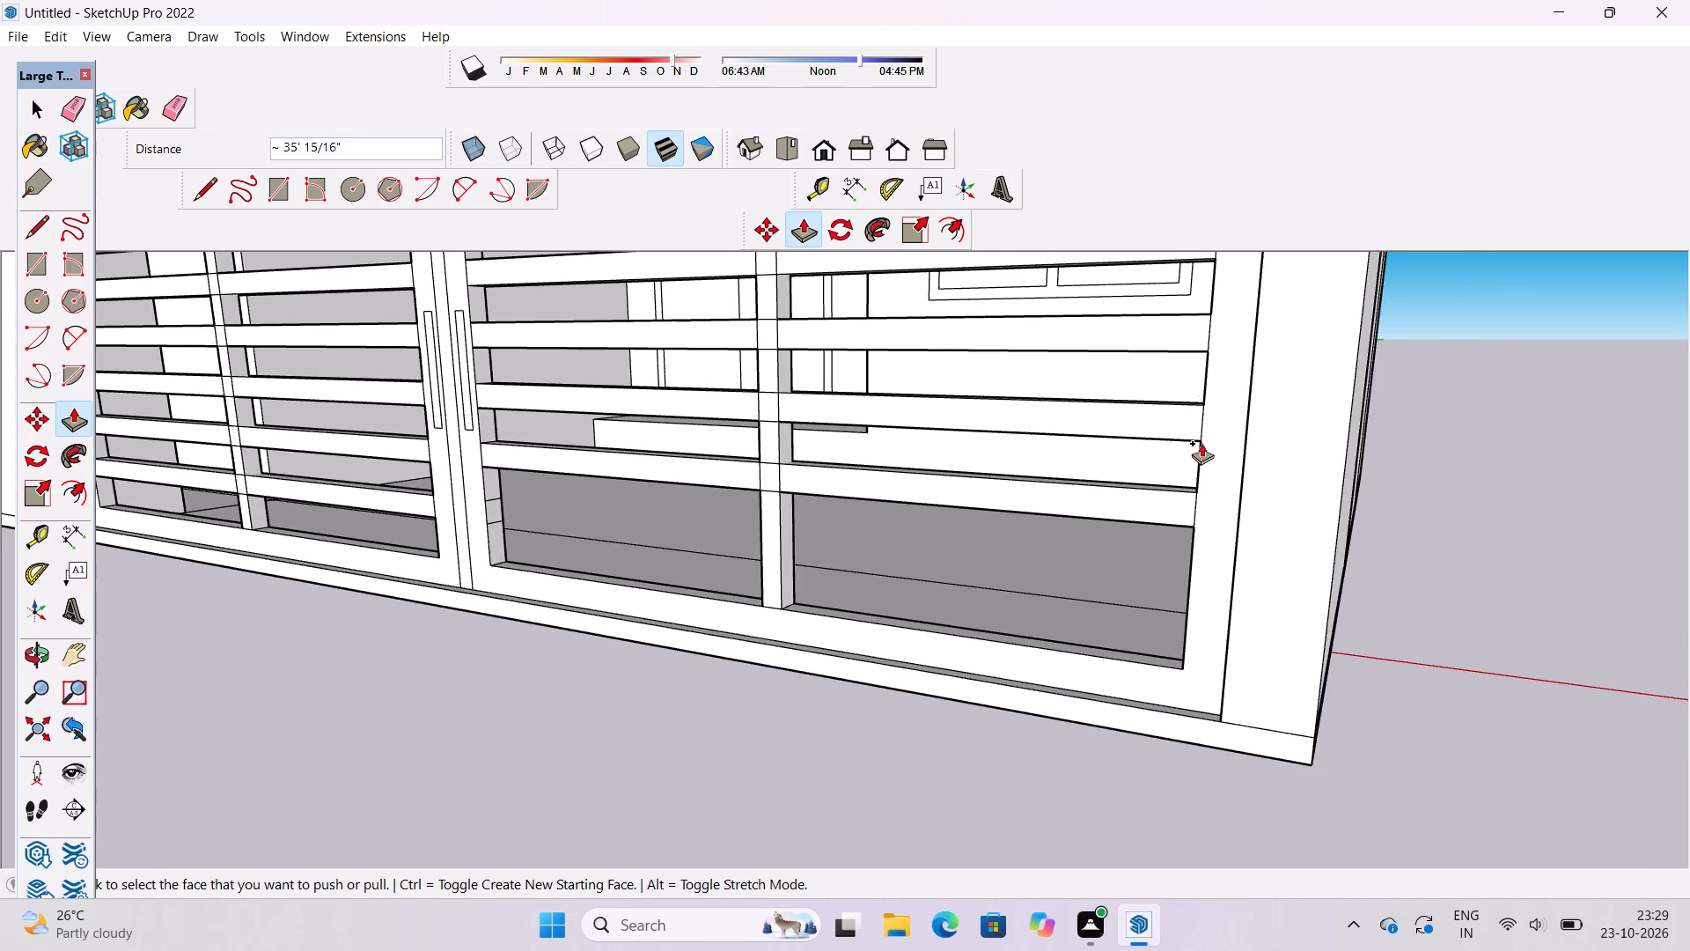
Pull the lowest stile rectangle about 35' across the leaf to the far stile, forming the last horizontal bar.
scroll(747, 482, "down", 3)
scroll(629, 526, "up", 4)
scroll(489, 505, "up", 4)
left_click(481, 477)
scroll(481, 477, "down", 5)
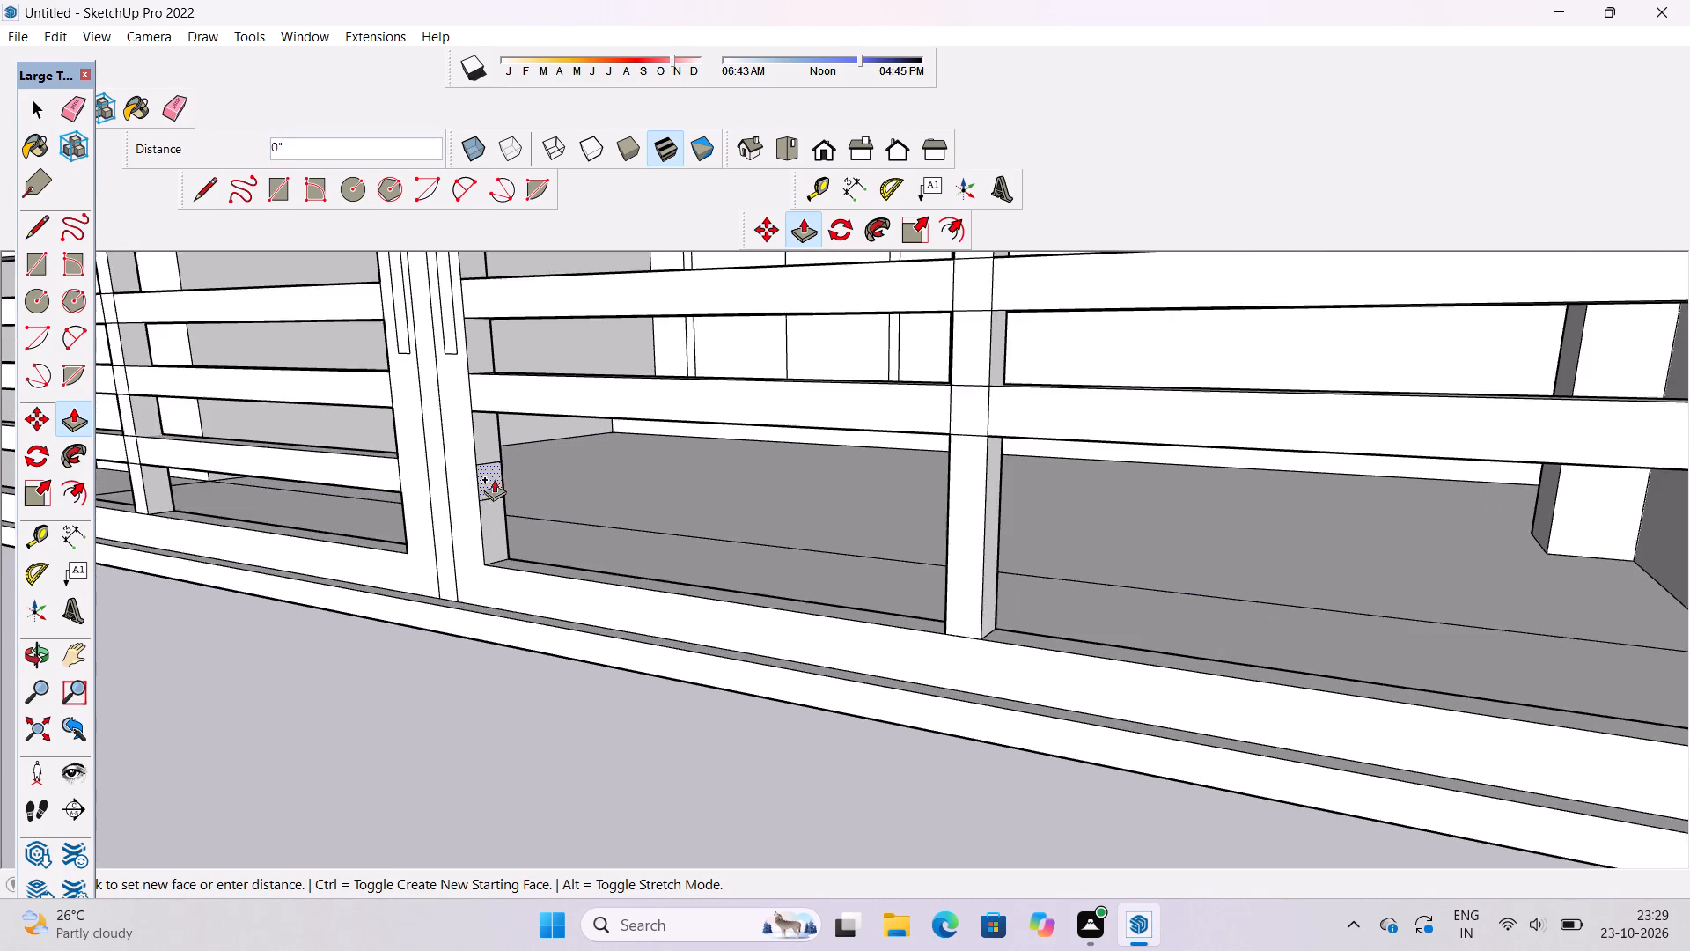
scroll(560, 488, "down", 9)
scroll(684, 503, "up", 3)
scroll(970, 480, "up", 3)
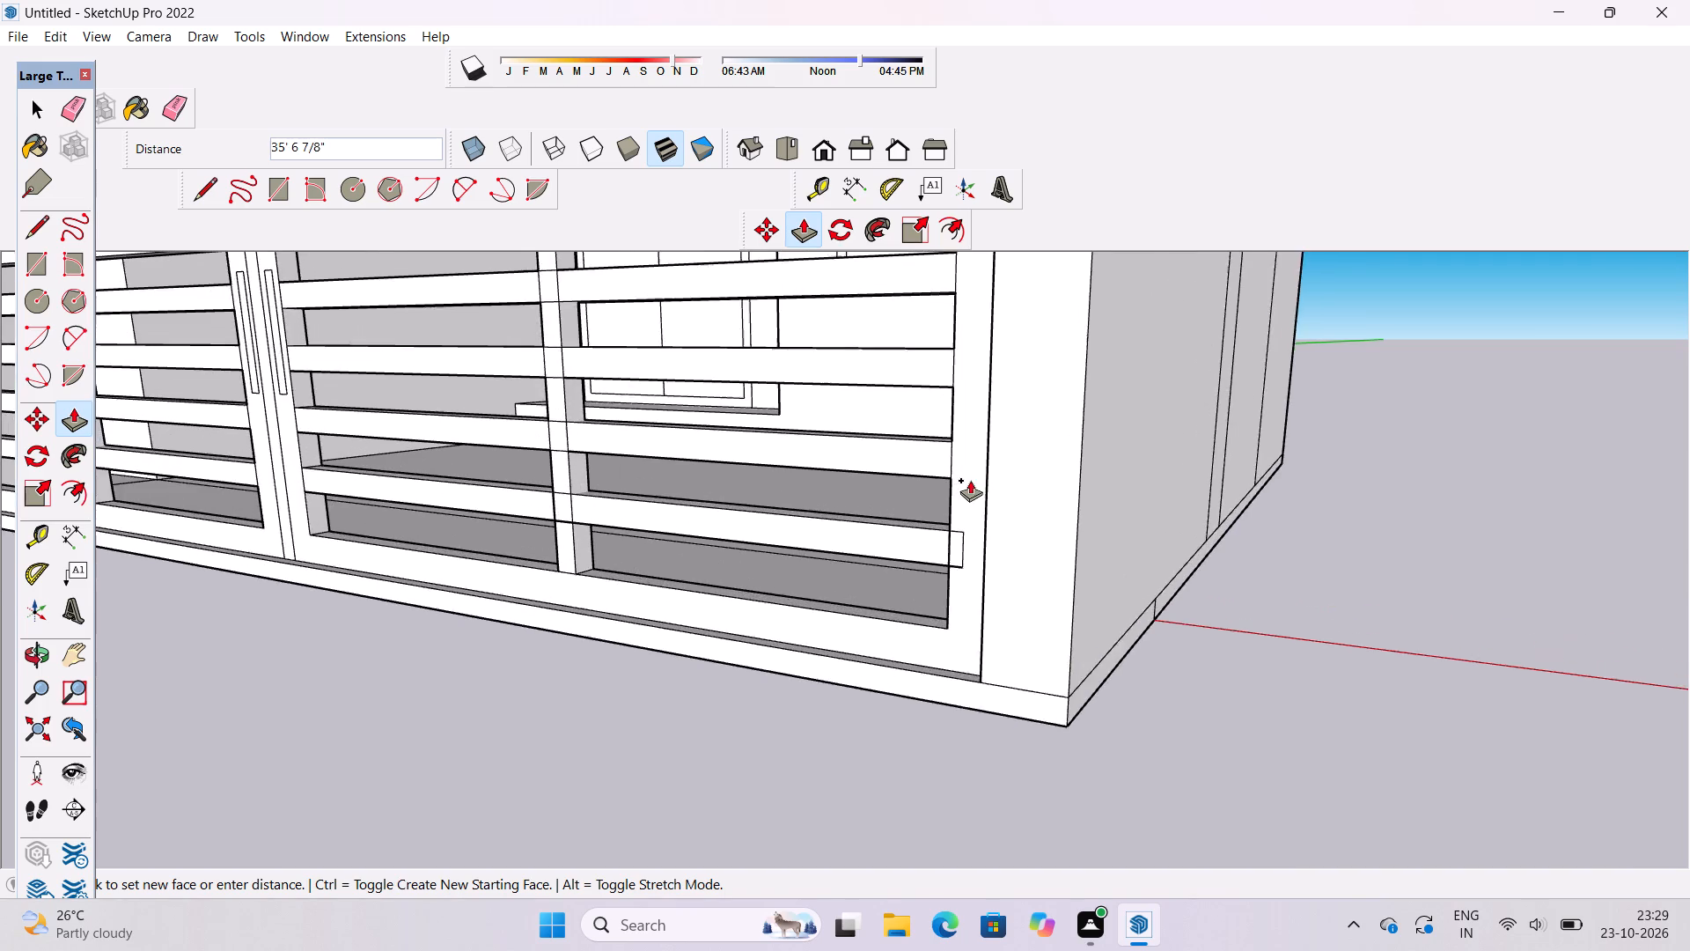
scroll(970, 480, "up", 5)
left_click(937, 475)
key("space")
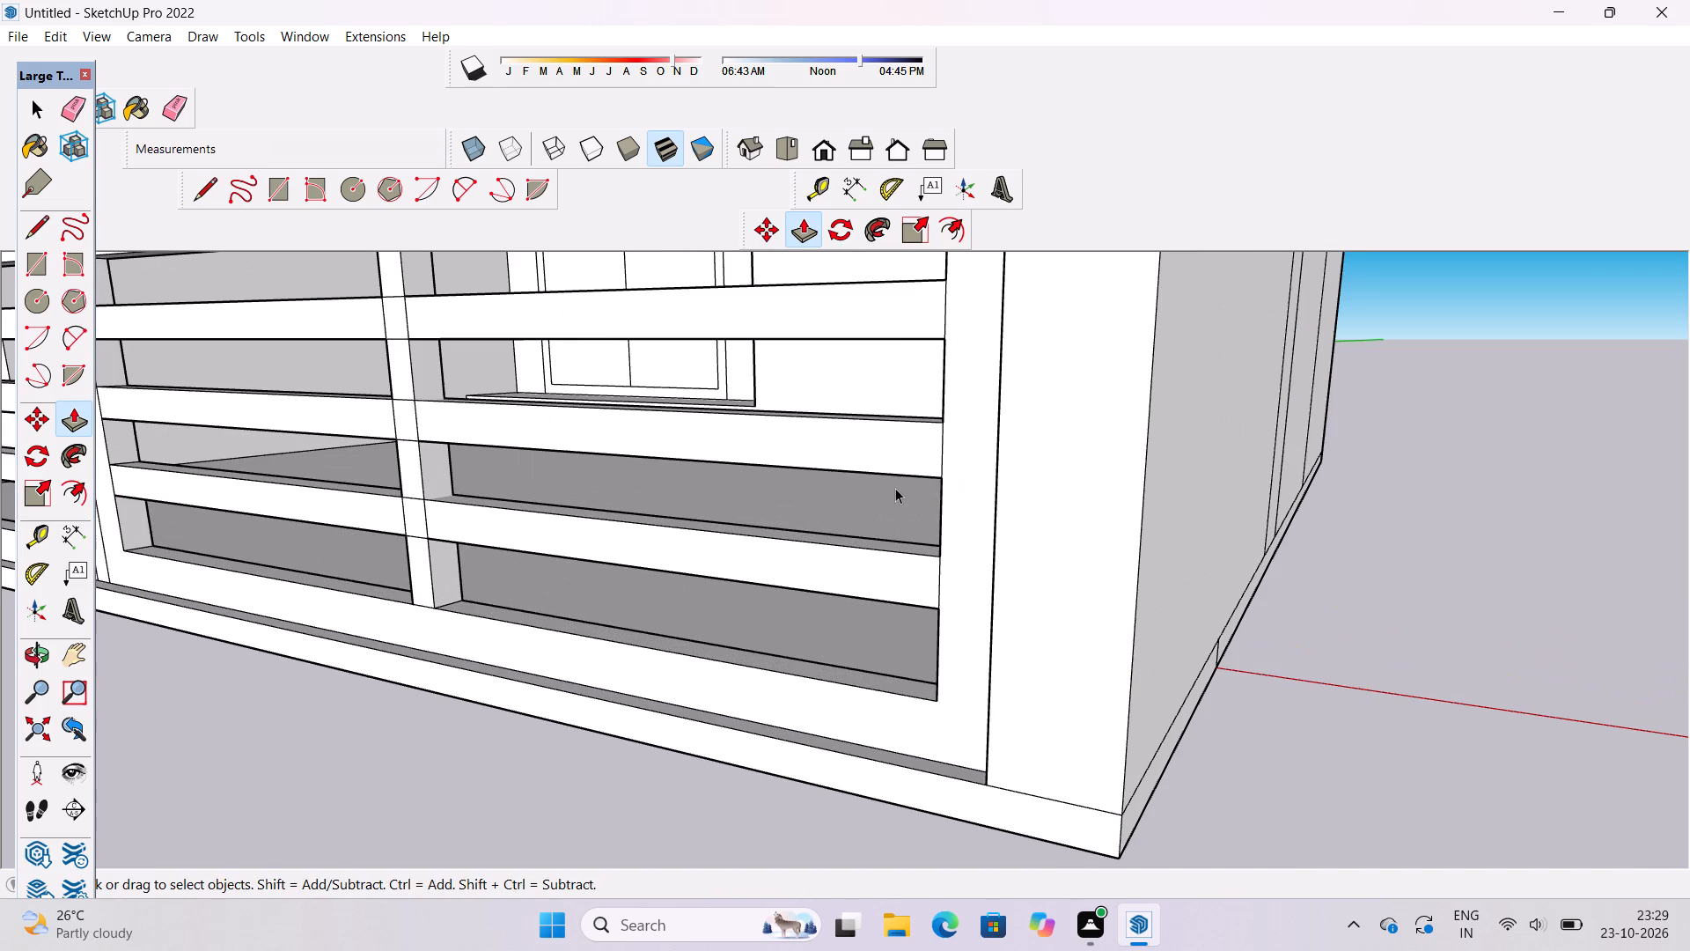
Examine both barred gate leaves, the side wall and the whole three-storey facade from several angles.
key("o")
scroll(736, 493, "down", 6)
left_click_drag(637, 537, 771, 553)
scroll(714, 547, "down", 1)
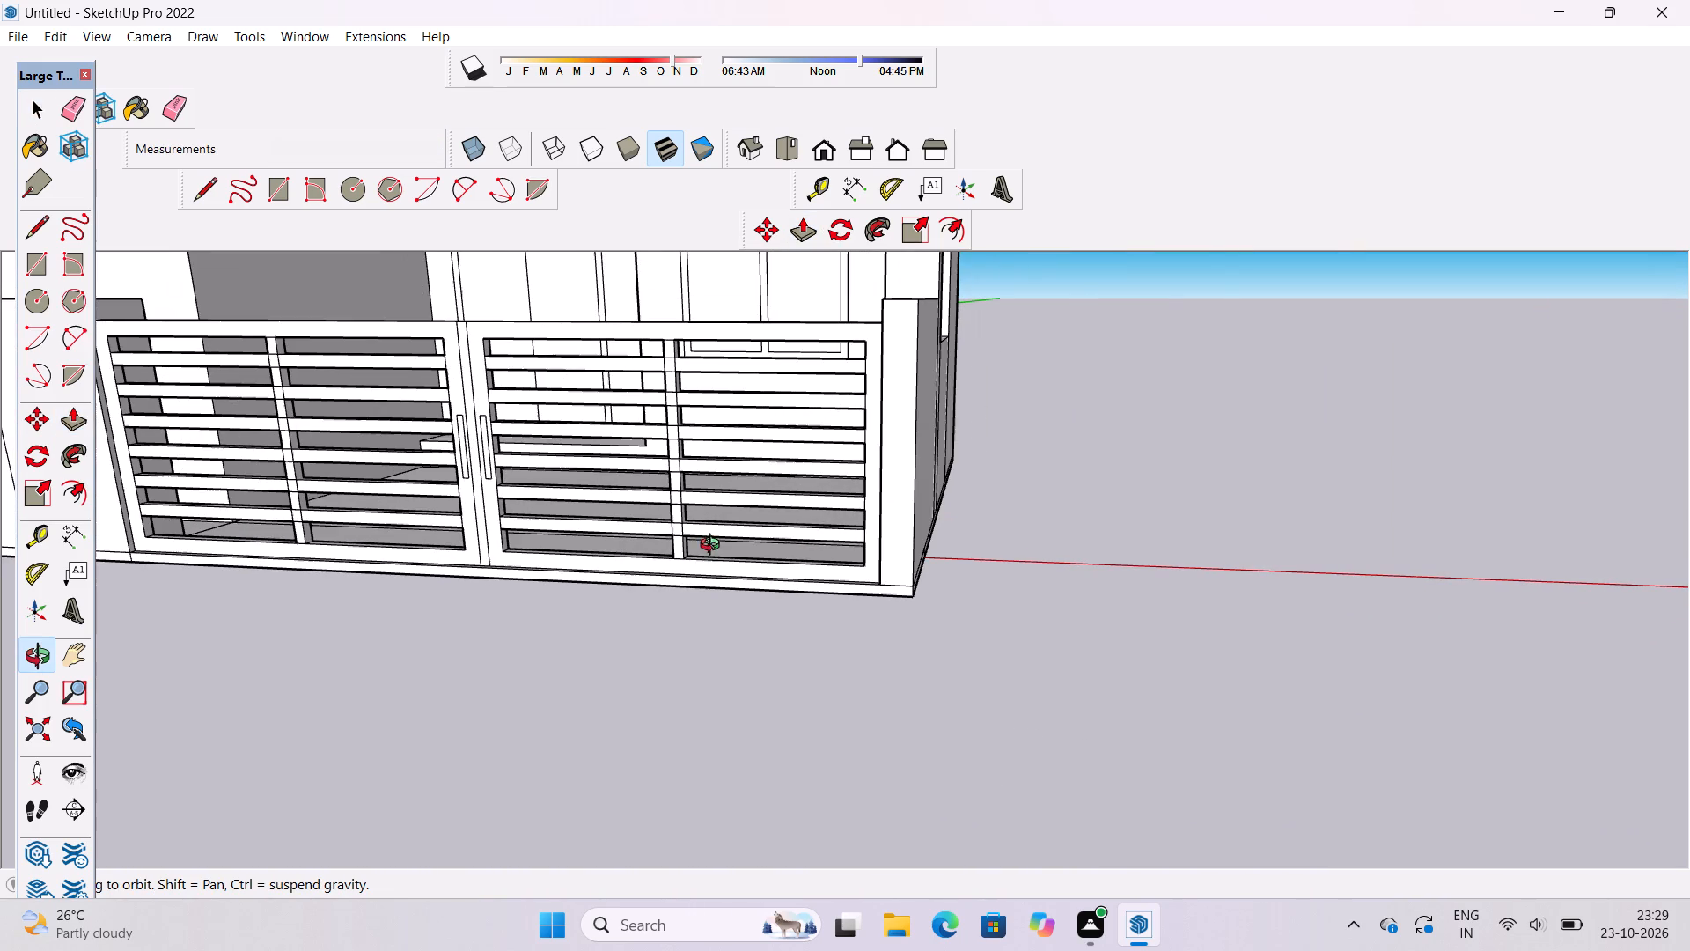
scroll(714, 547, "down", 1)
left_click_drag(729, 540, 712, 544, "shift")
scroll(713, 540, "down", 2)
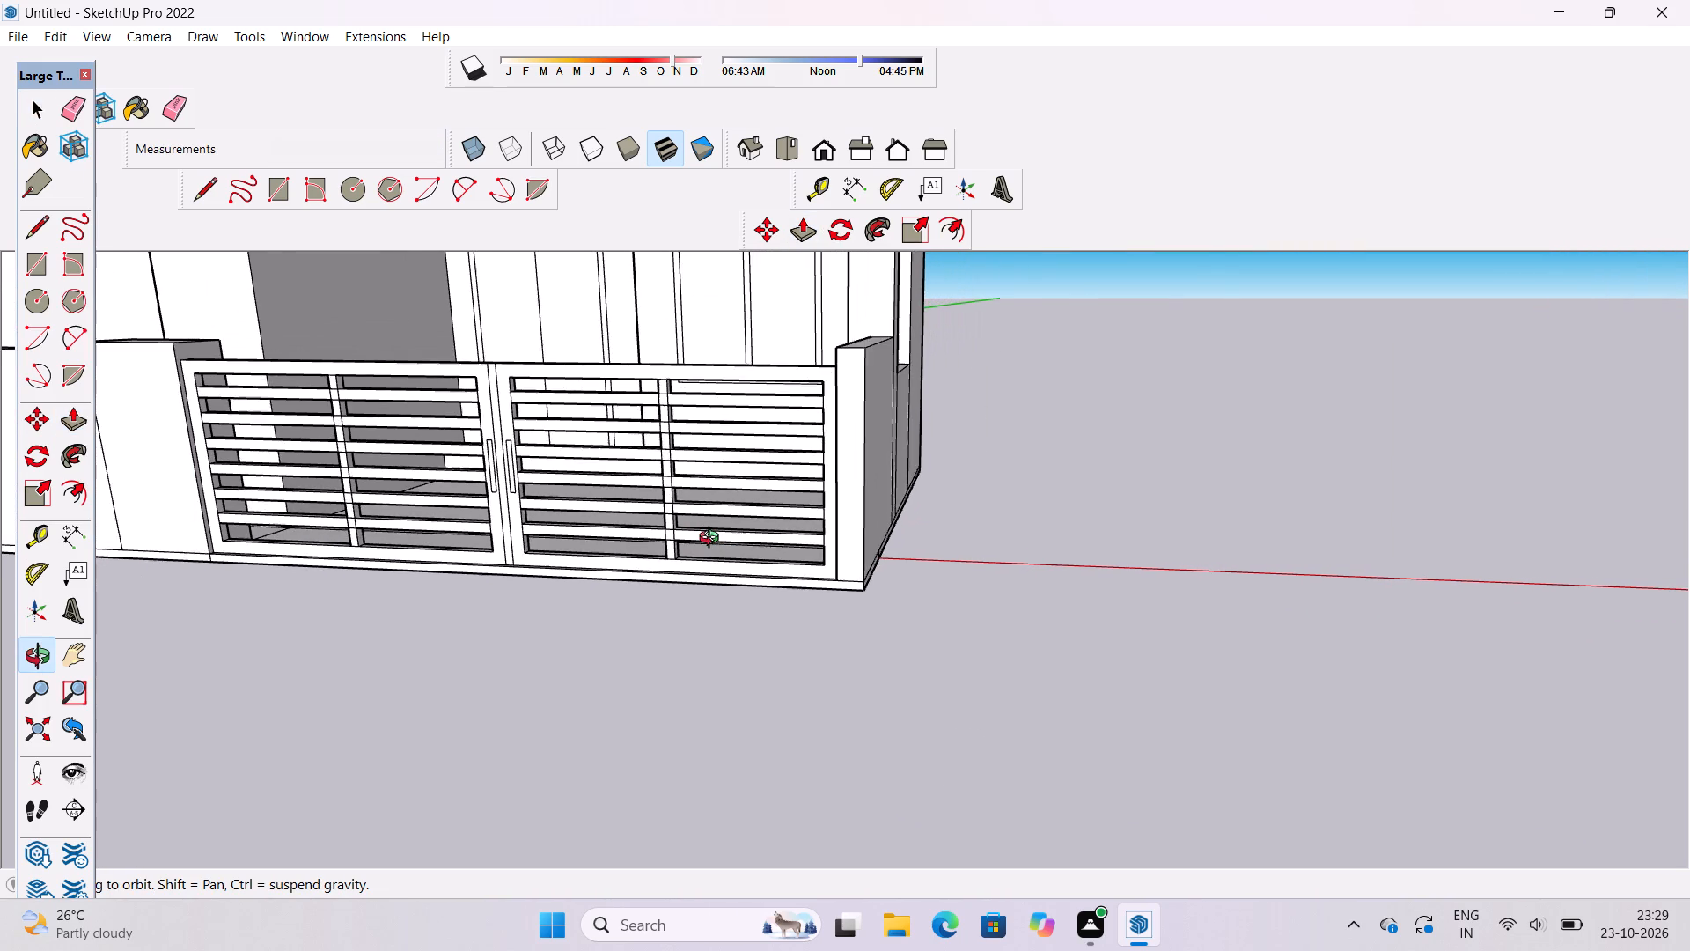
scroll(713, 540, "down", 1)
left_click(580, 543)
left_click_drag(544, 563, 650, 468)
scroll(689, 448, "down", 5)
left_click_drag(702, 453, 713, 490, "shift")
left_click_drag(713, 492, 664, 540)
left_click_drag(635, 539, 654, 509, "shift")
left_click_drag(735, 496, 303, 627)
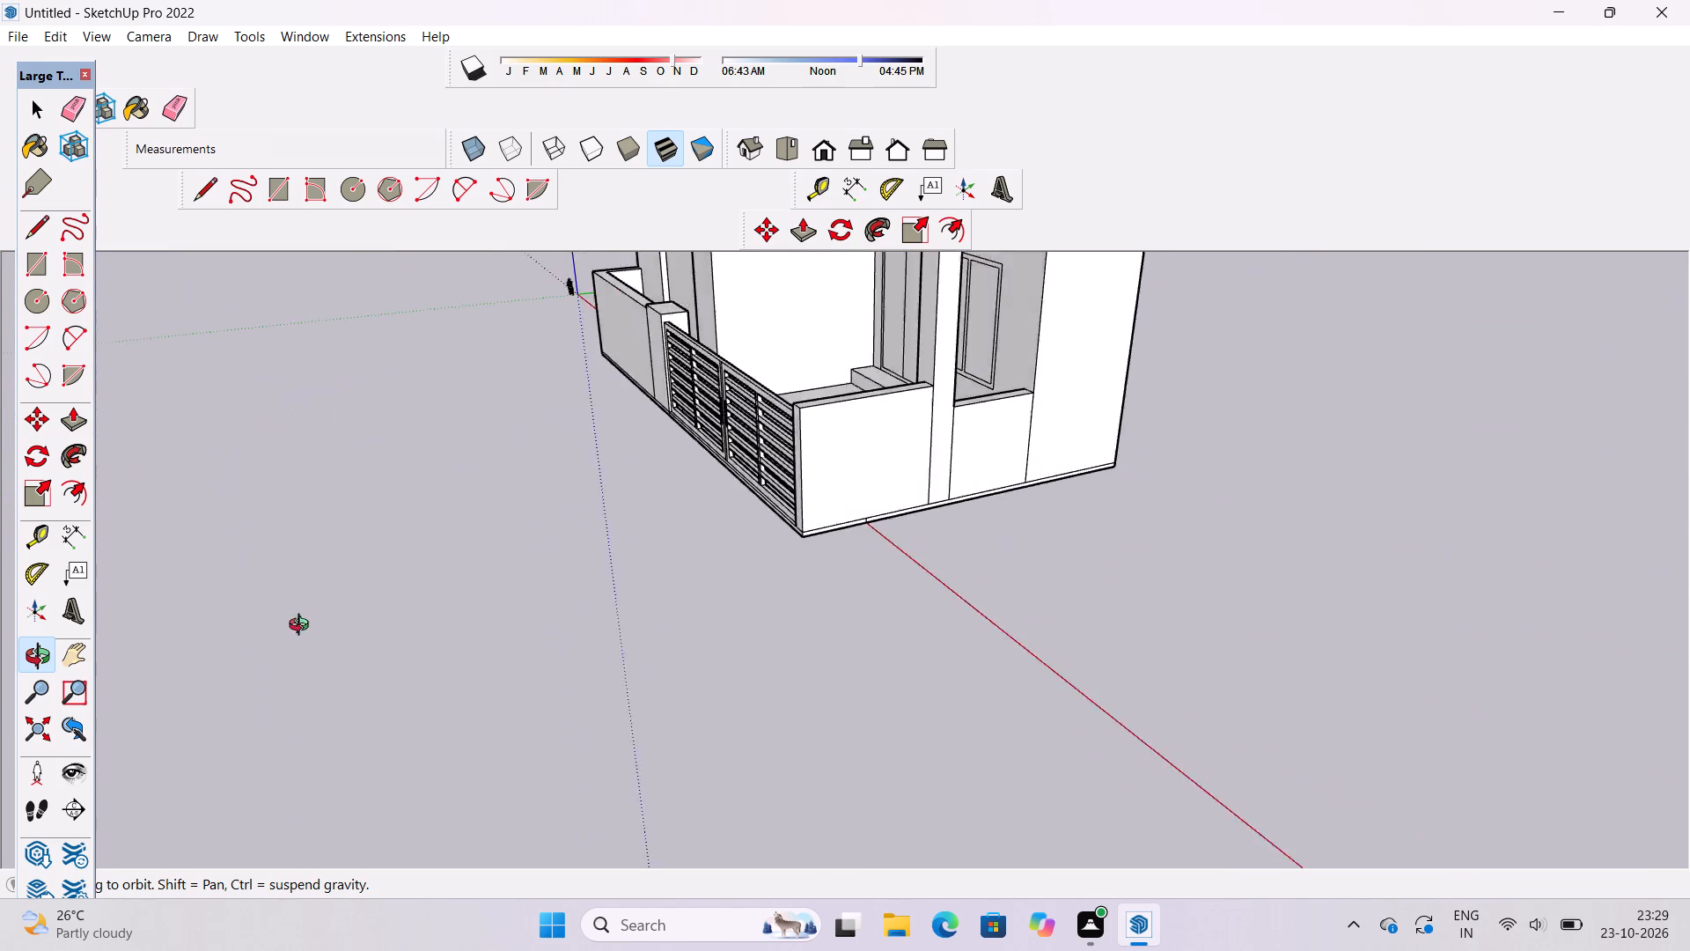
left_click_drag(303, 627, 287, 632)
scroll(724, 432, "up", 4)
left_click_drag(844, 395, 816, 515, "shift")
left_click_drag(844, 517, 782, 530)
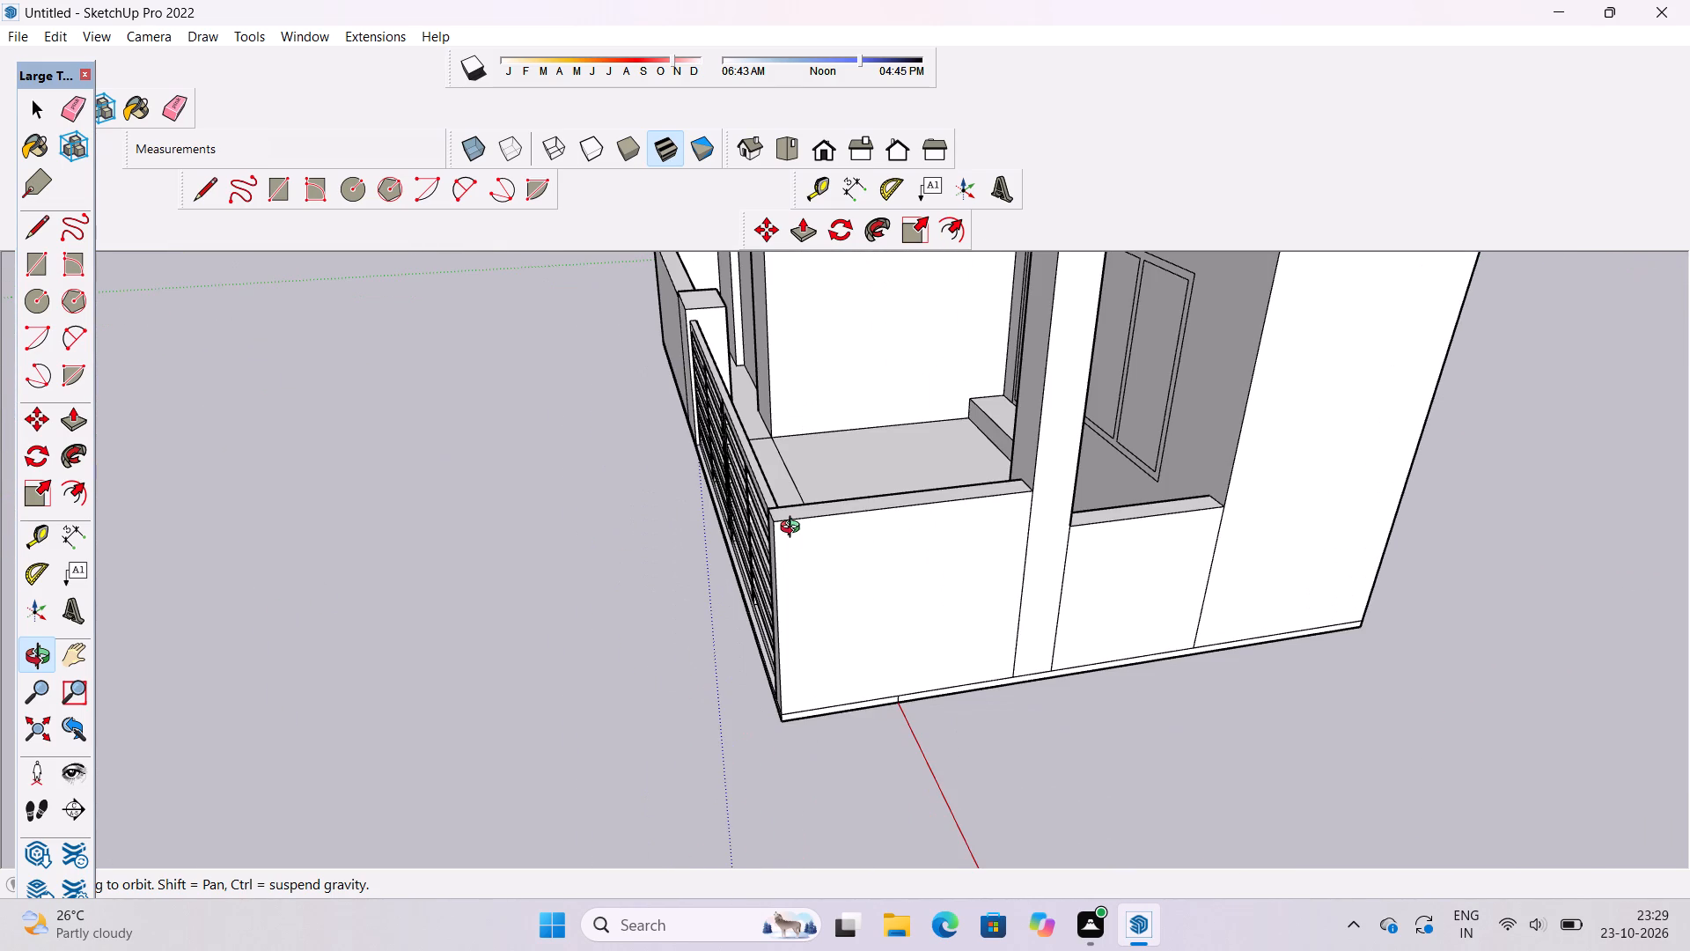
scroll(800, 563, "down", 9)
left_click_drag(716, 609, 890, 575)
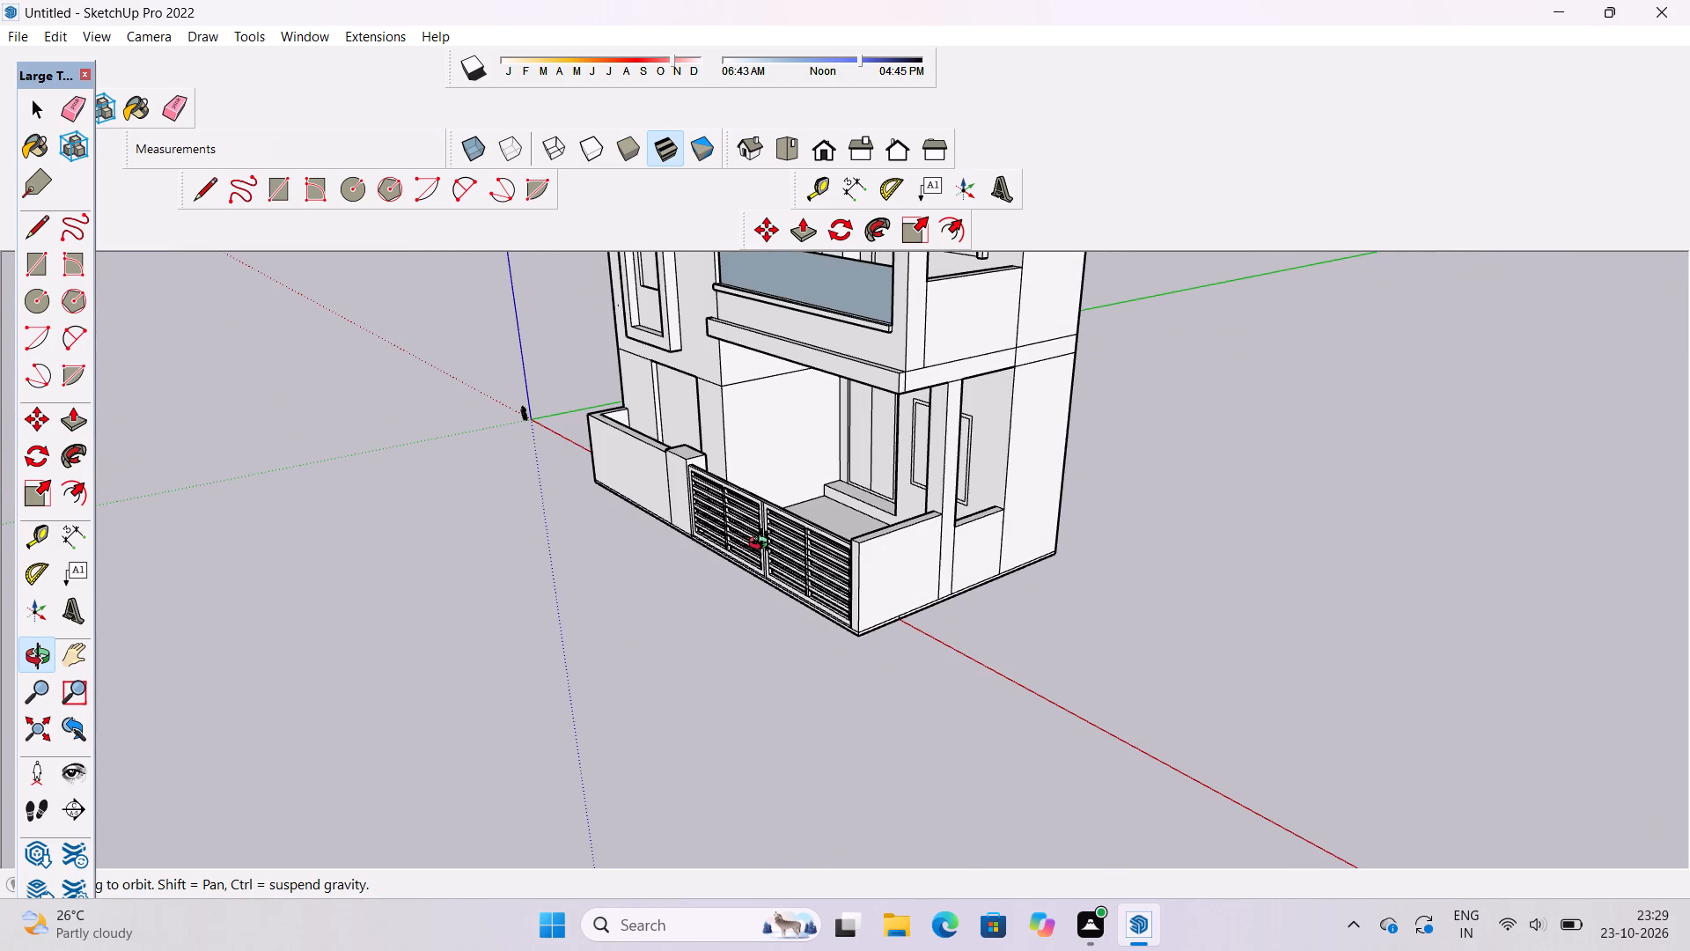
scroll(762, 540, "down", 1, "shift")
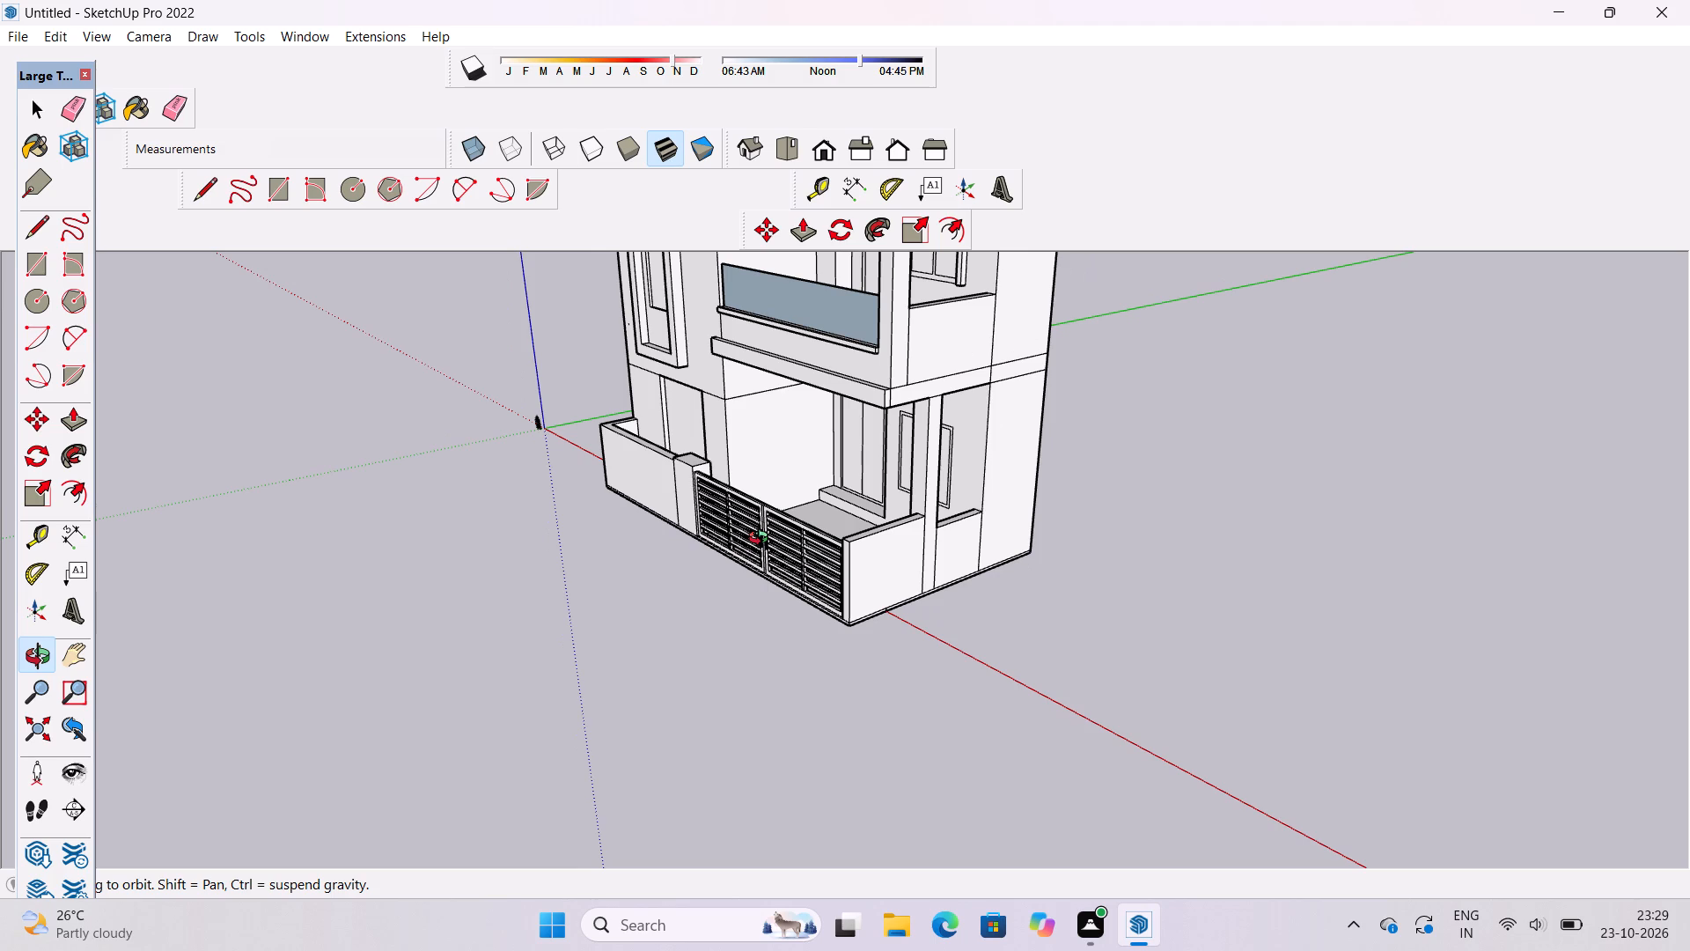
scroll(762, 540, "down", 3)
left_click_drag(758, 551, 783, 608, "shift")
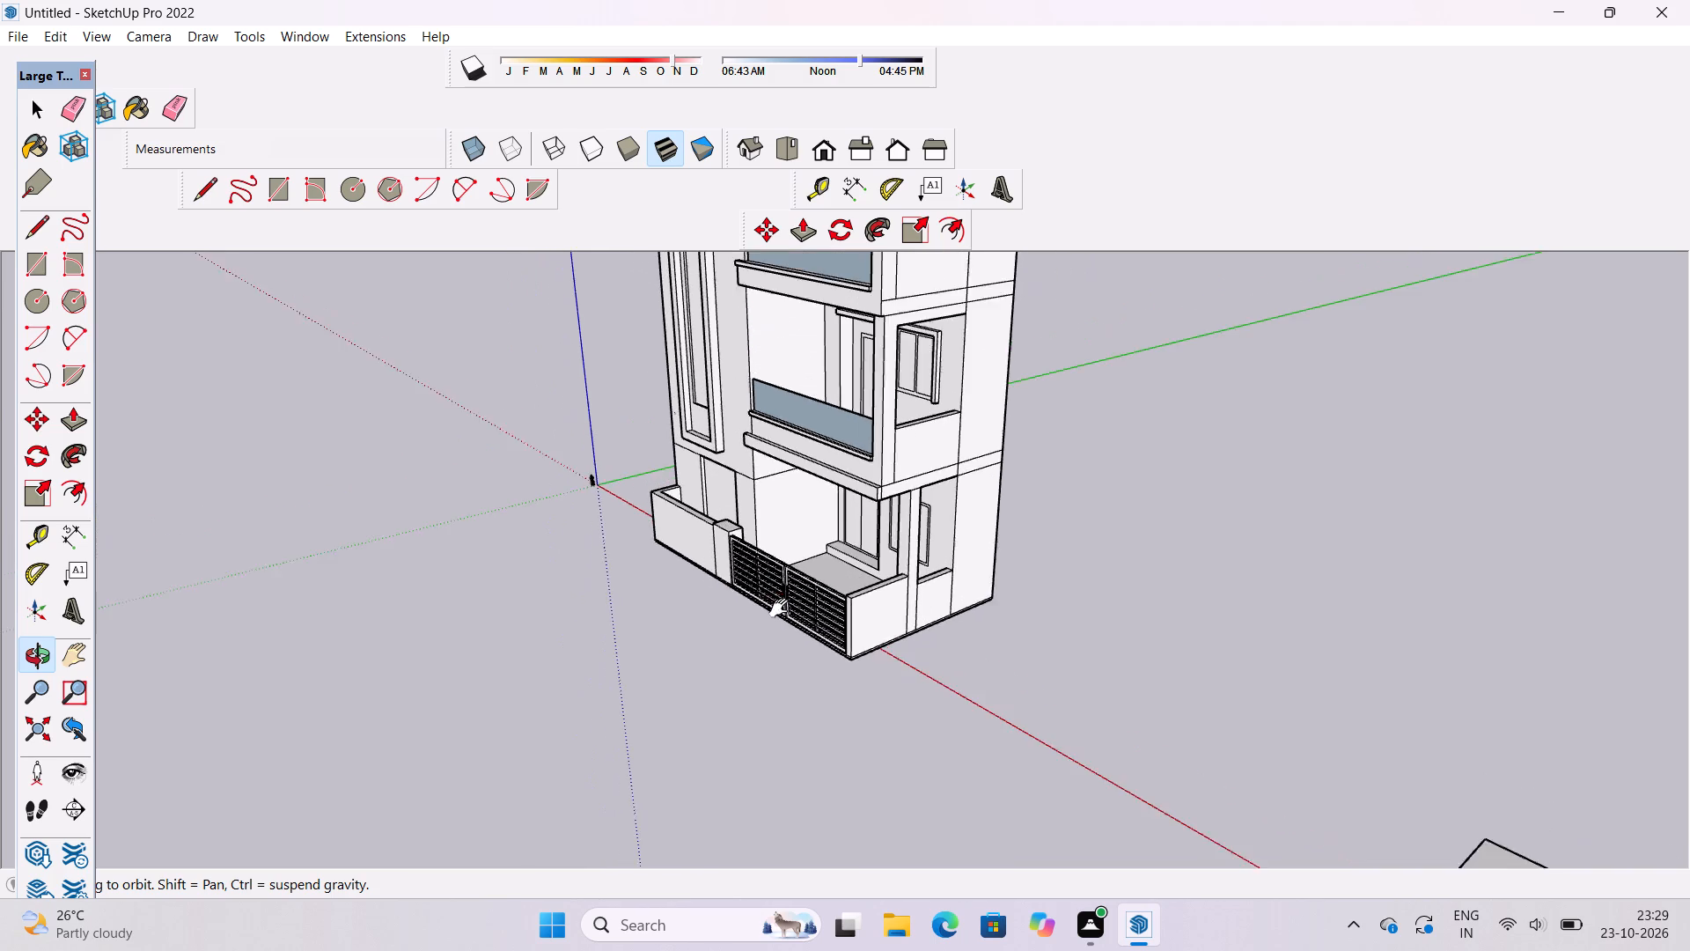
left_click_drag(783, 608, 783, 609, "shift")
left_click_drag(754, 626, 914, 474)
scroll(911, 460, "down", 5)
left_click_drag(864, 476, 811, 540, "shift")
left_click_drag(808, 540, 1026, 705)
scroll(682, 513, "up", 1)
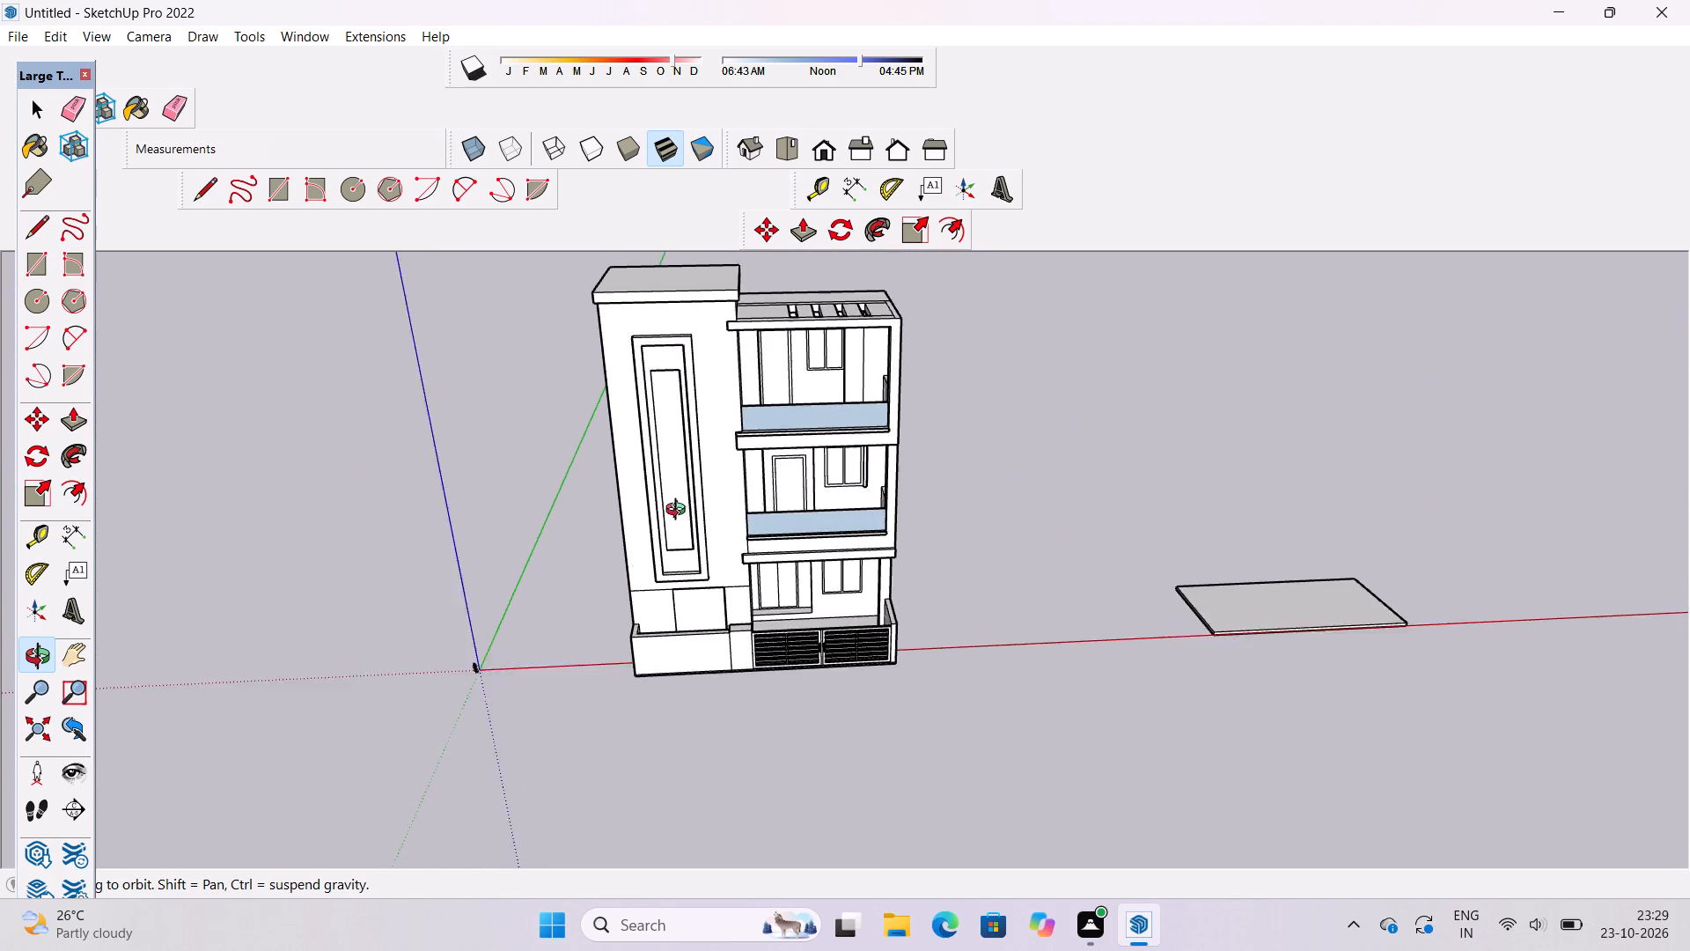
scroll(680, 512, "up", 1)
left_click_drag(708, 504, 710, 540, "shift")
left_click_drag(814, 557, 593, 547)
scroll(780, 483, "down", 1)
left_click_drag(724, 563, 736, 525)
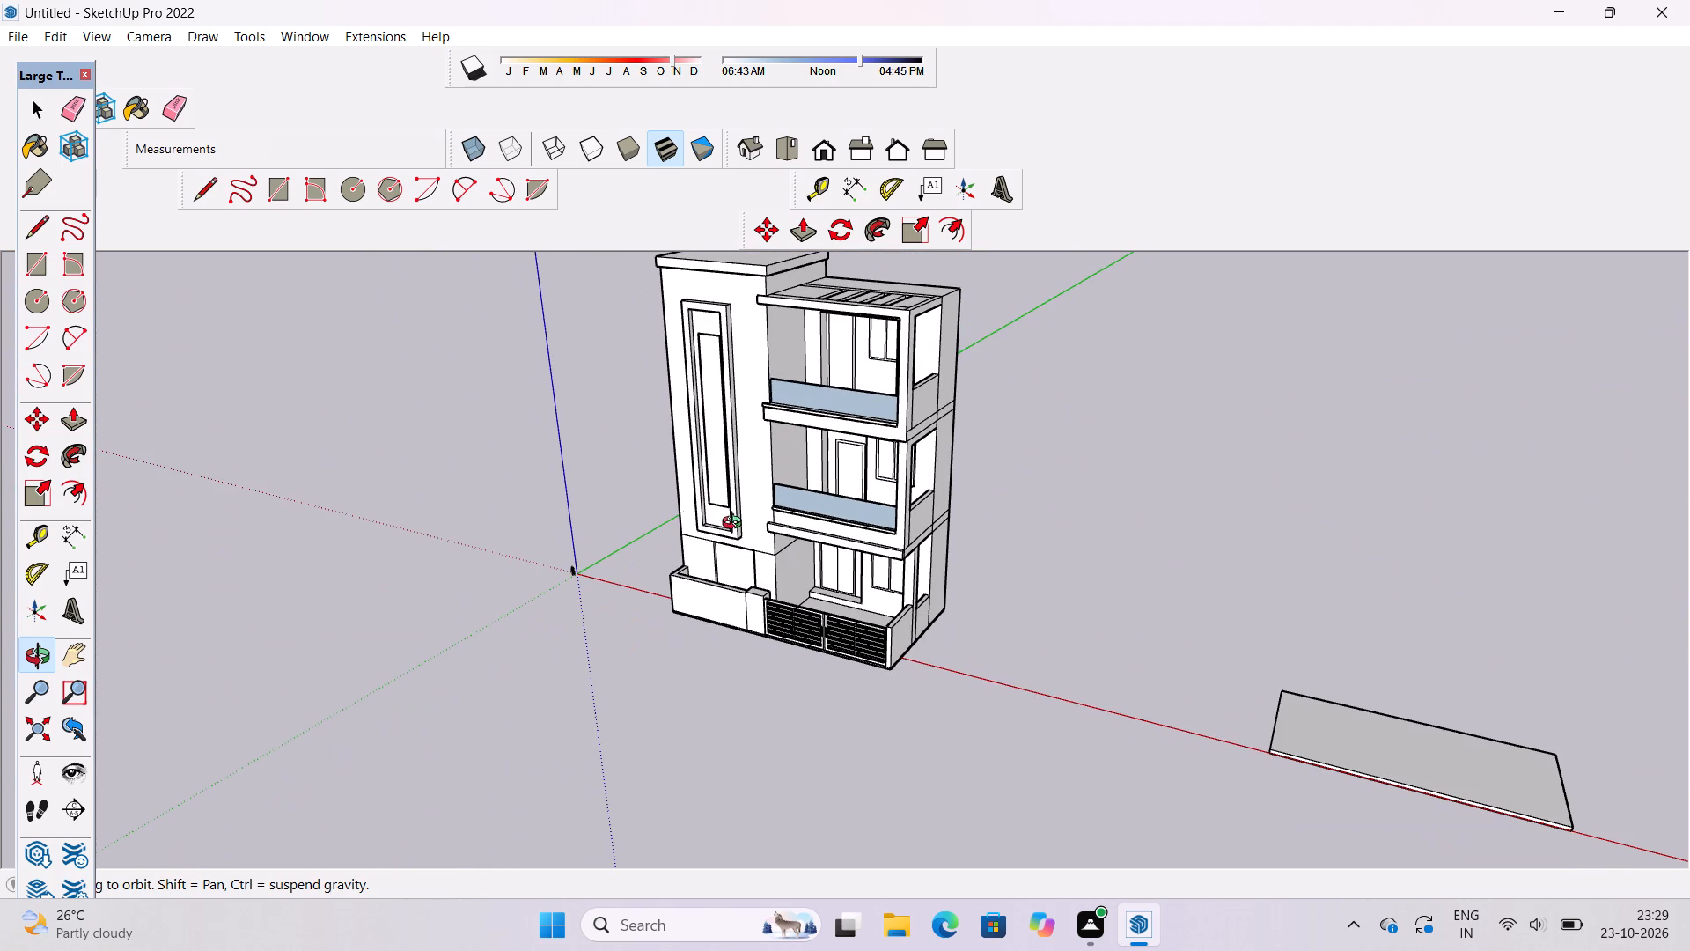
Examine the low front boundary wall beside the gate and its outer corner from the front and above.
scroll(702, 584, "up", 3)
left_click_drag(702, 585, 711, 608, "shift")
left_click_drag(713, 613, 792, 605)
scroll(715, 634, "up", 3)
left_click_drag(706, 632, 841, 610, "shift")
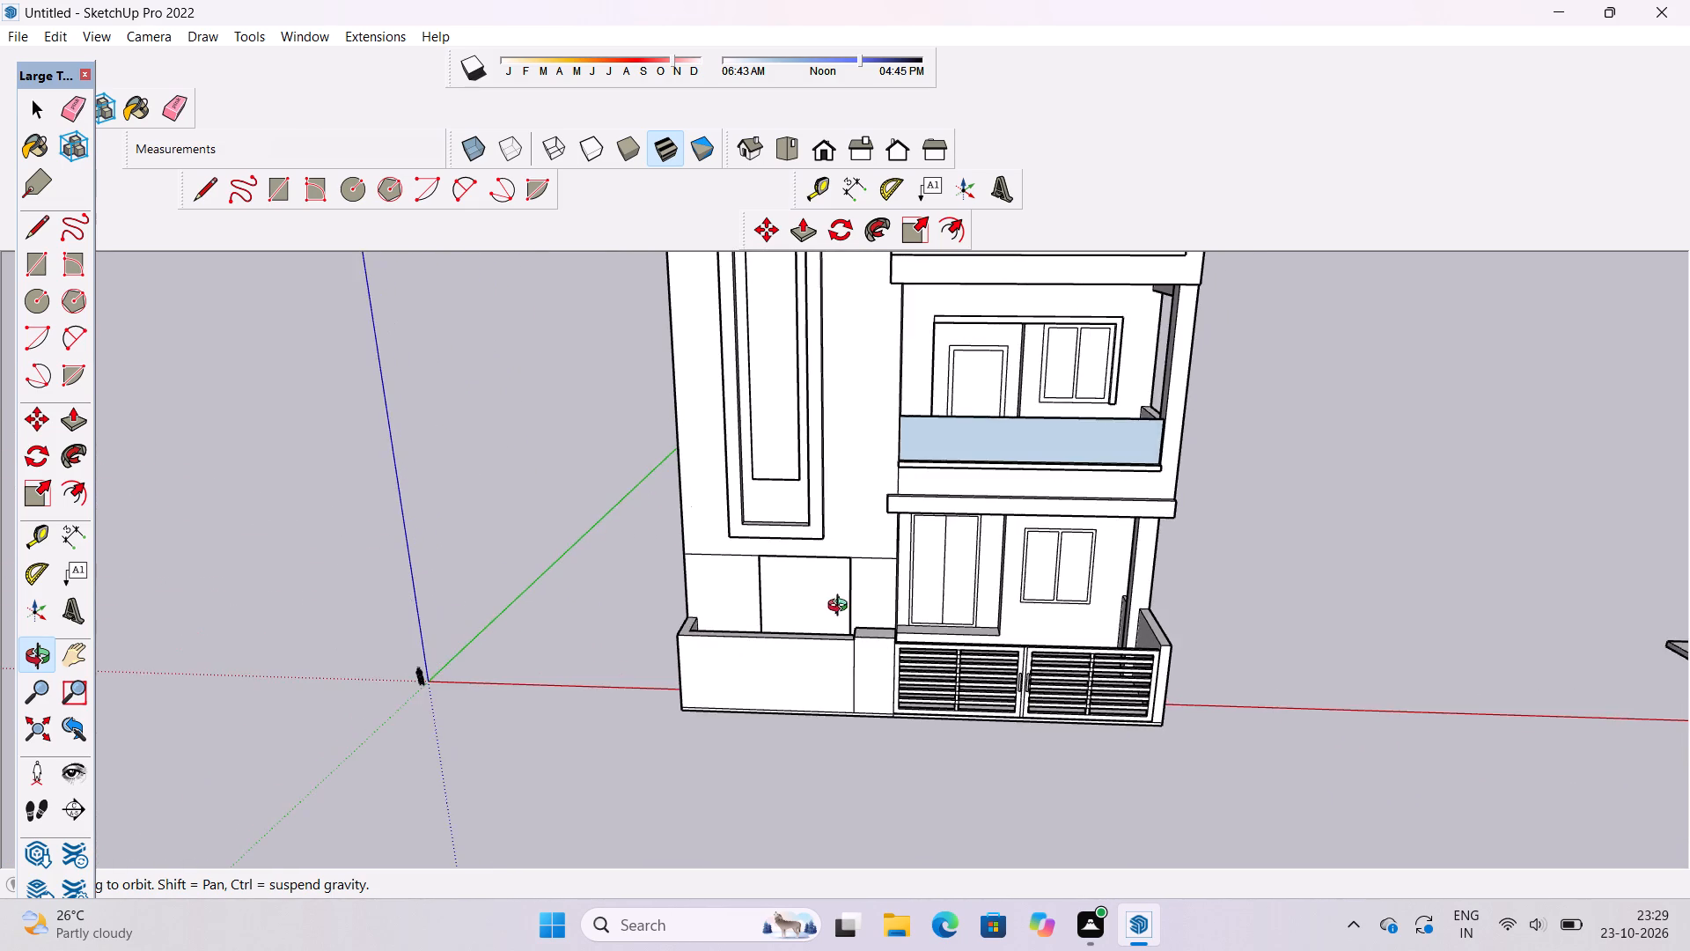
scroll(762, 653, "up", 4)
left_click_drag(761, 654, 760, 616, "shift")
left_click_drag(762, 616, 824, 719)
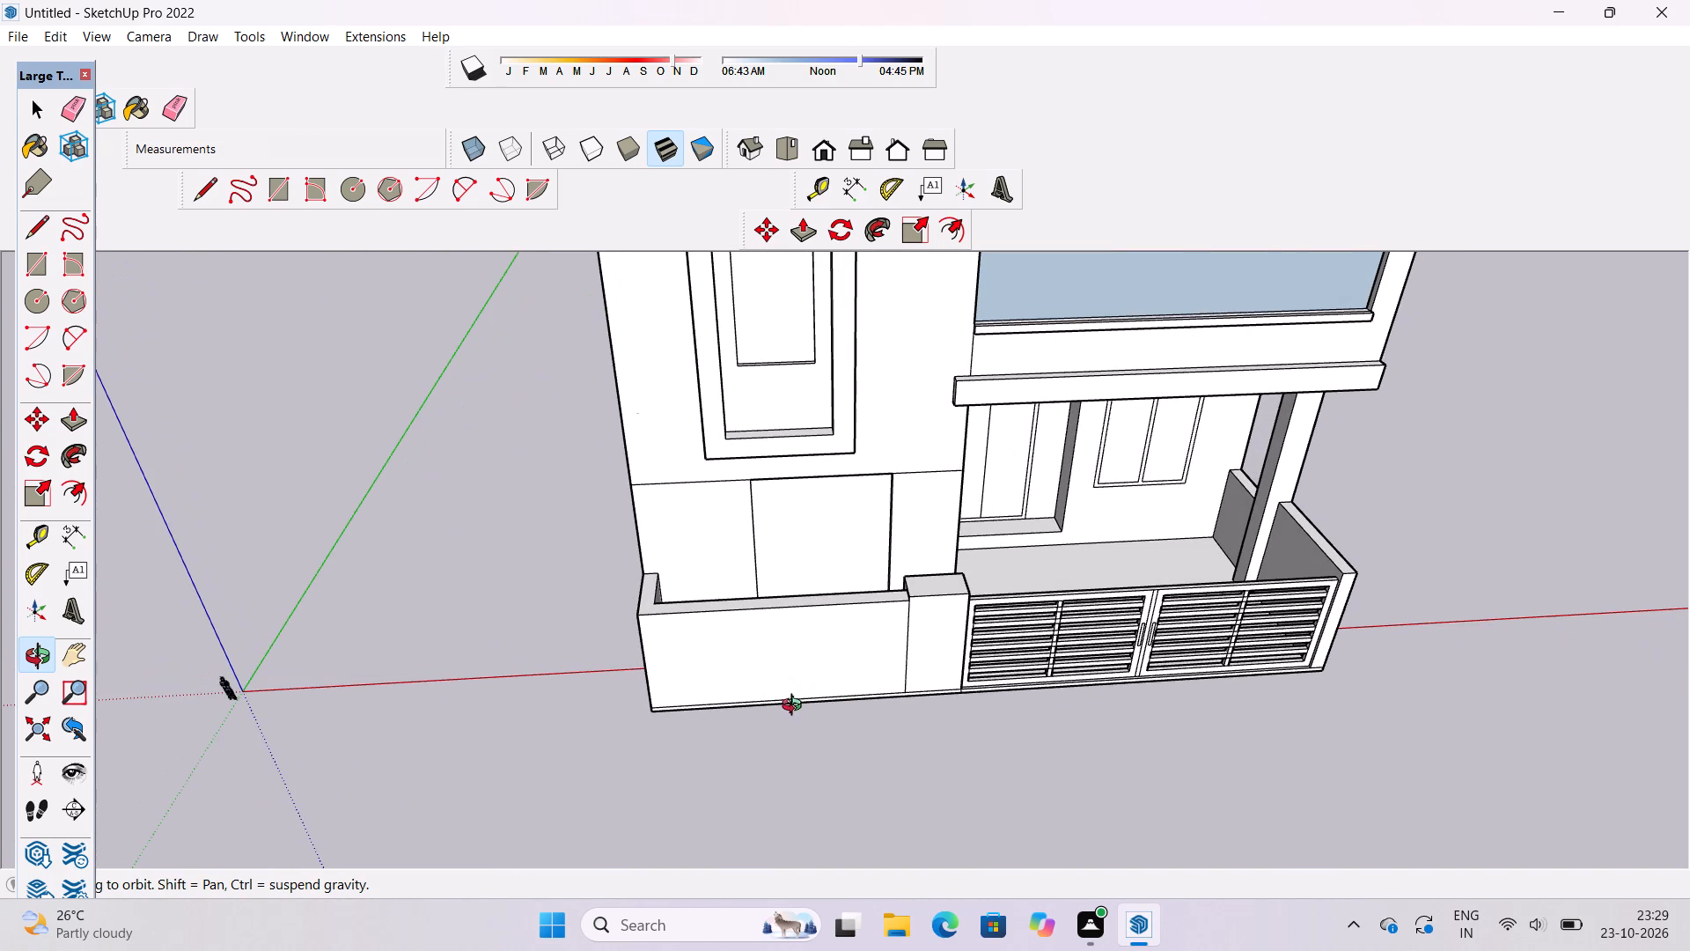
scroll(779, 695, "up", 4)
left_click_drag(774, 656, 768, 660, "shift")
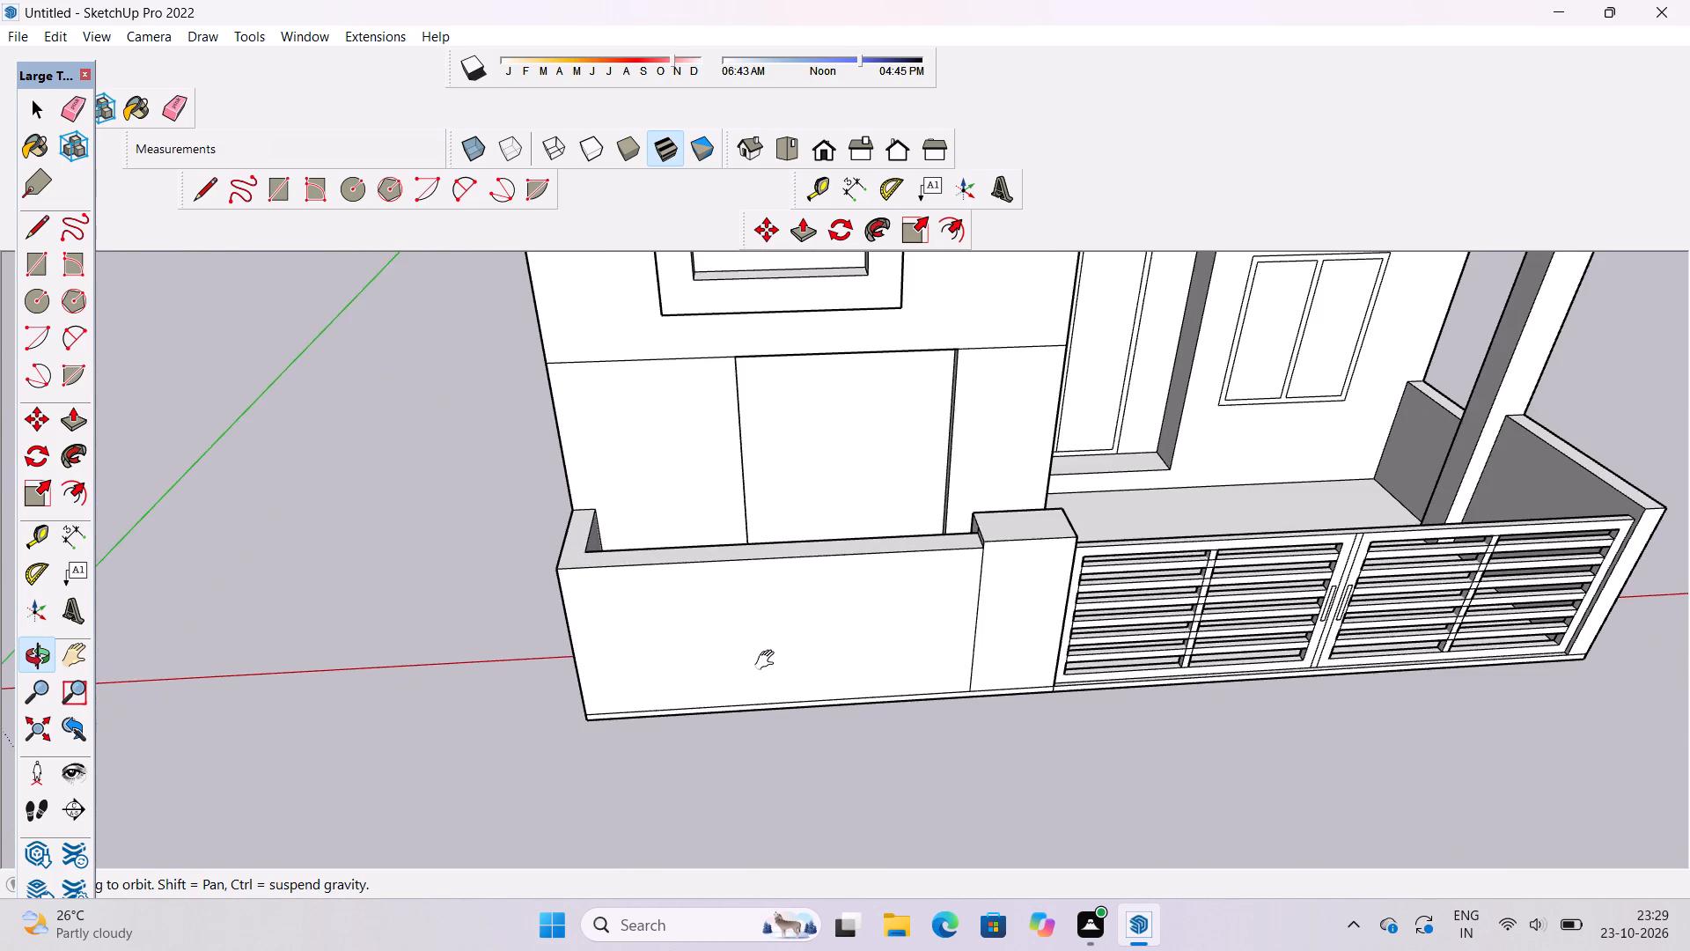
left_click_drag(768, 660, 753, 670, "shift")
left_click_drag(750, 670, 718, 706)
scroll(709, 654, "down", 4)
left_click_drag(708, 655, 716, 711)
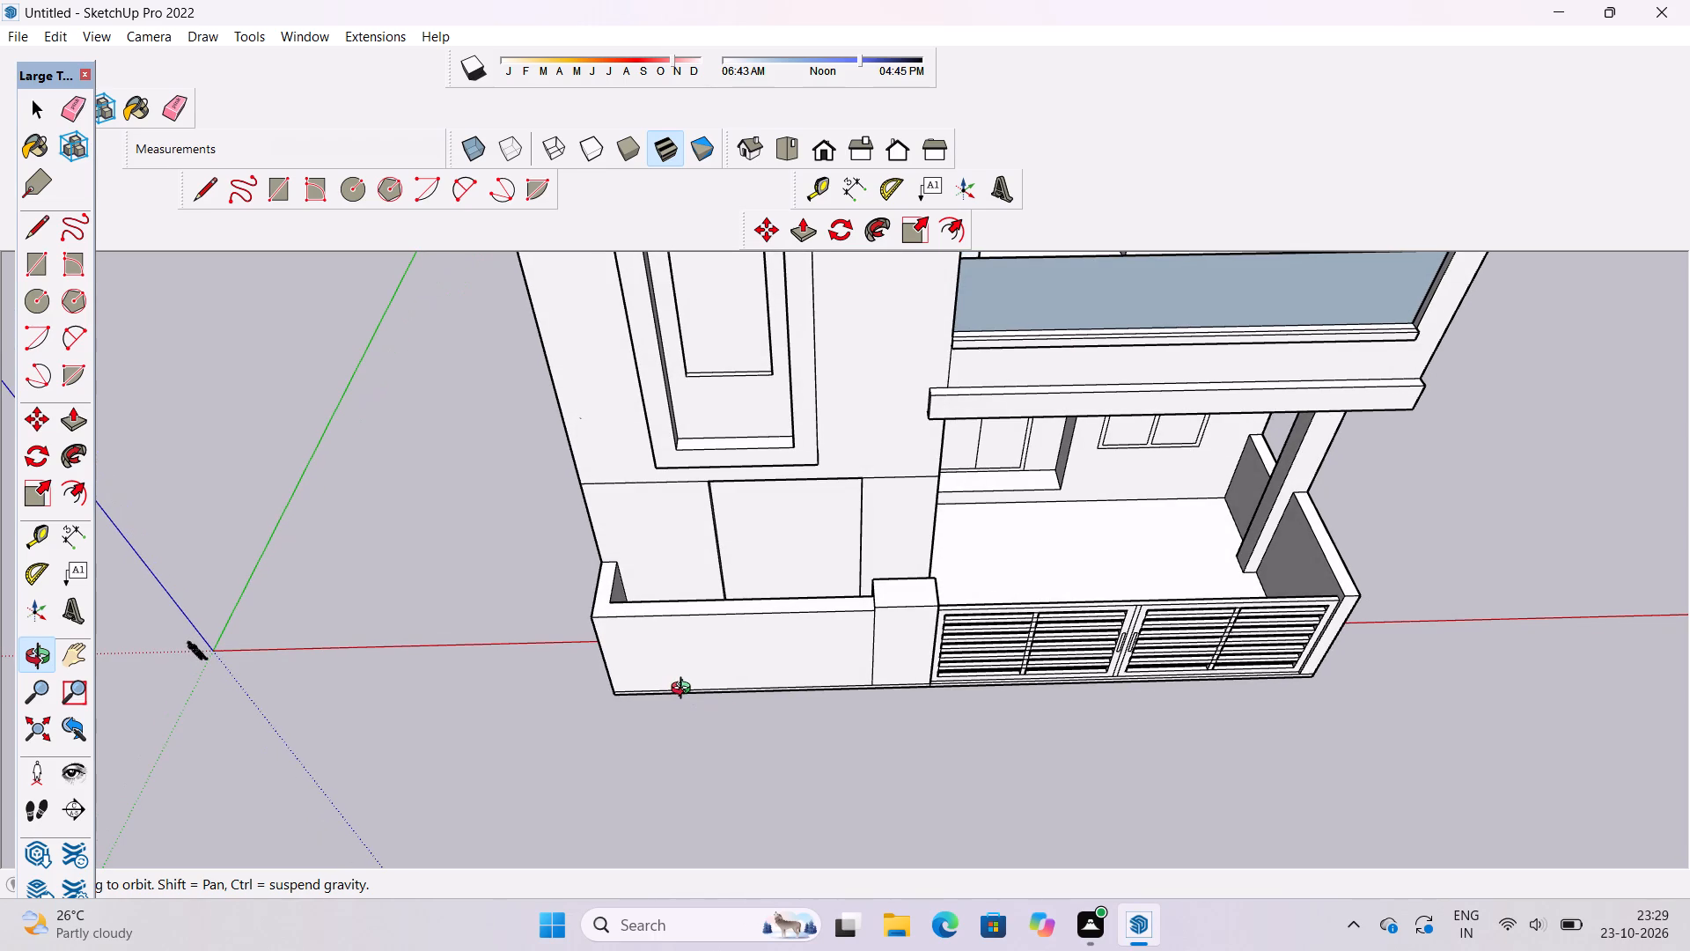
scroll(677, 687, "down", 2)
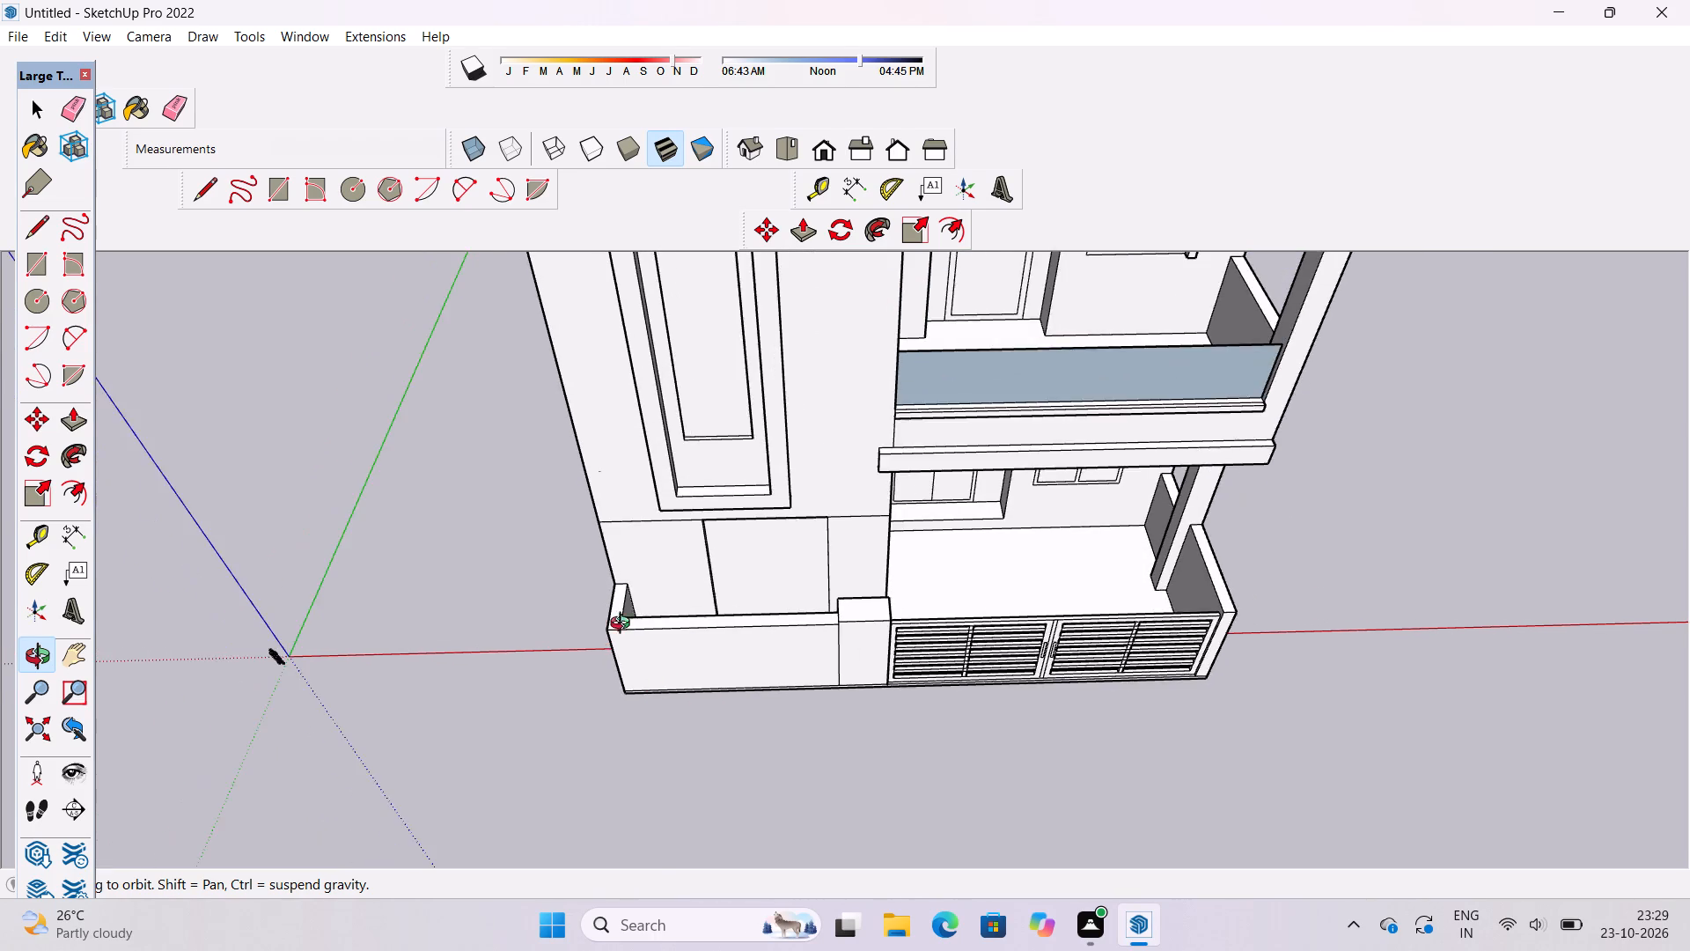
scroll(624, 625, "up", 5)
left_click_drag(638, 626, 524, 636, "shift")
left_click_drag(526, 638, 540, 662)
left_click(542, 664, "shift")
left_click_drag(549, 670, 549, 683)
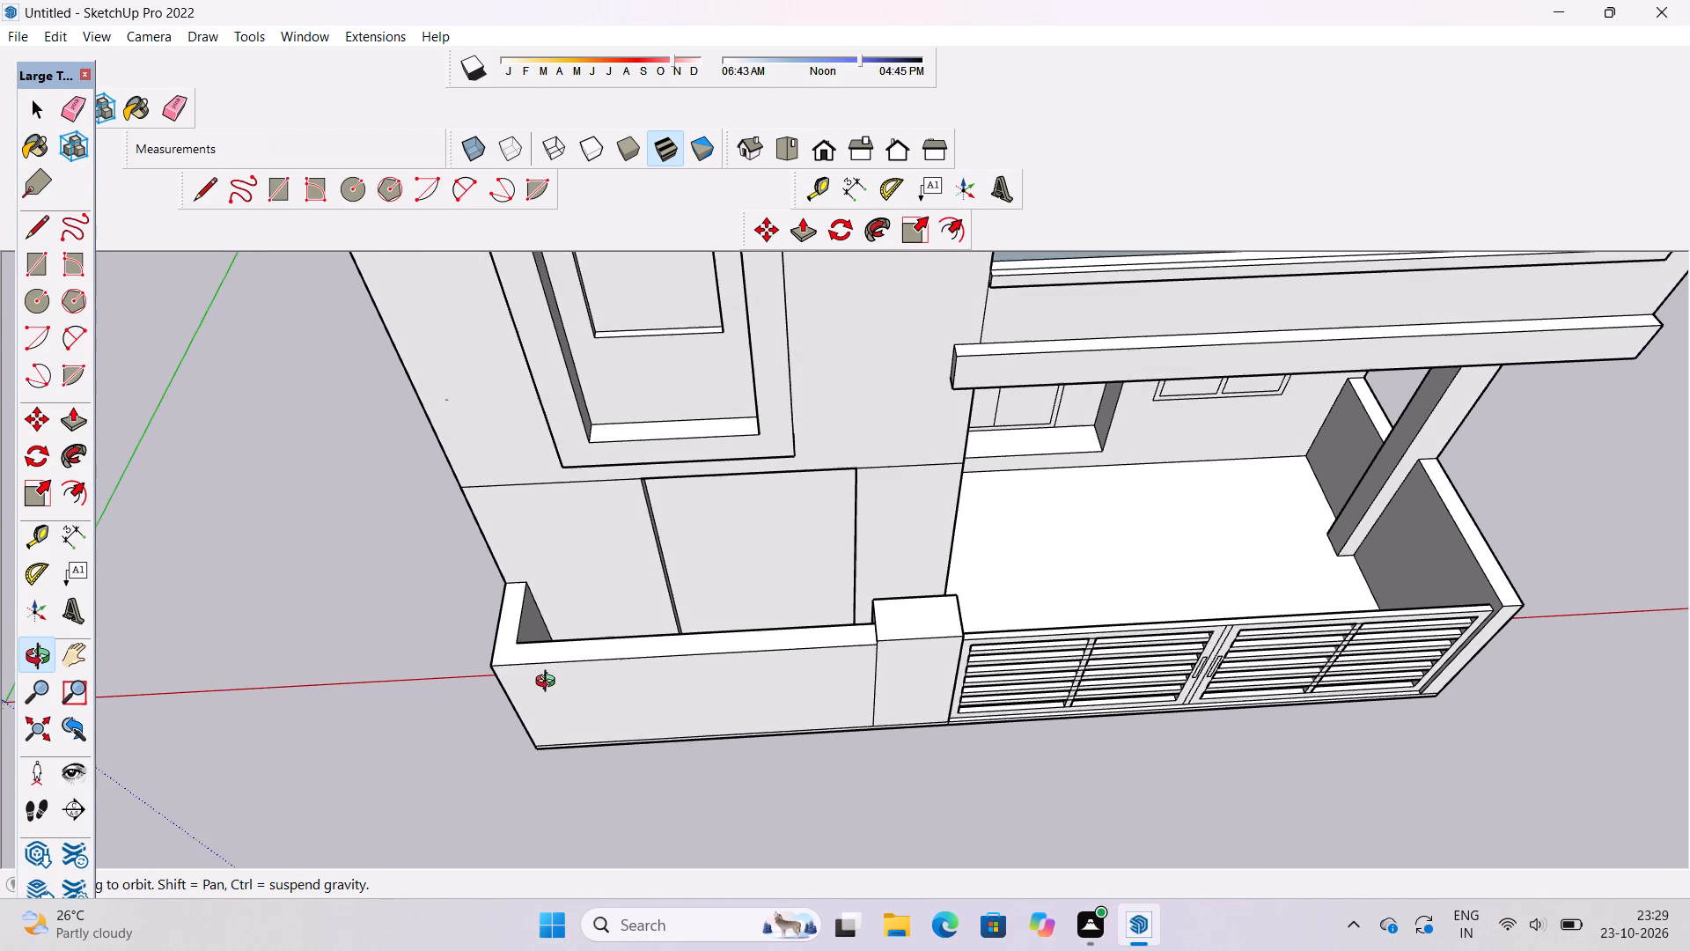
left_click_drag(549, 683, 555, 650)
left_click_drag(555, 648, 527, 655)
Place a guide on the low boundary wall's top, 3' in from its outer side edge, at the inner corner.
key("t")
scroll(508, 607, "up", 5)
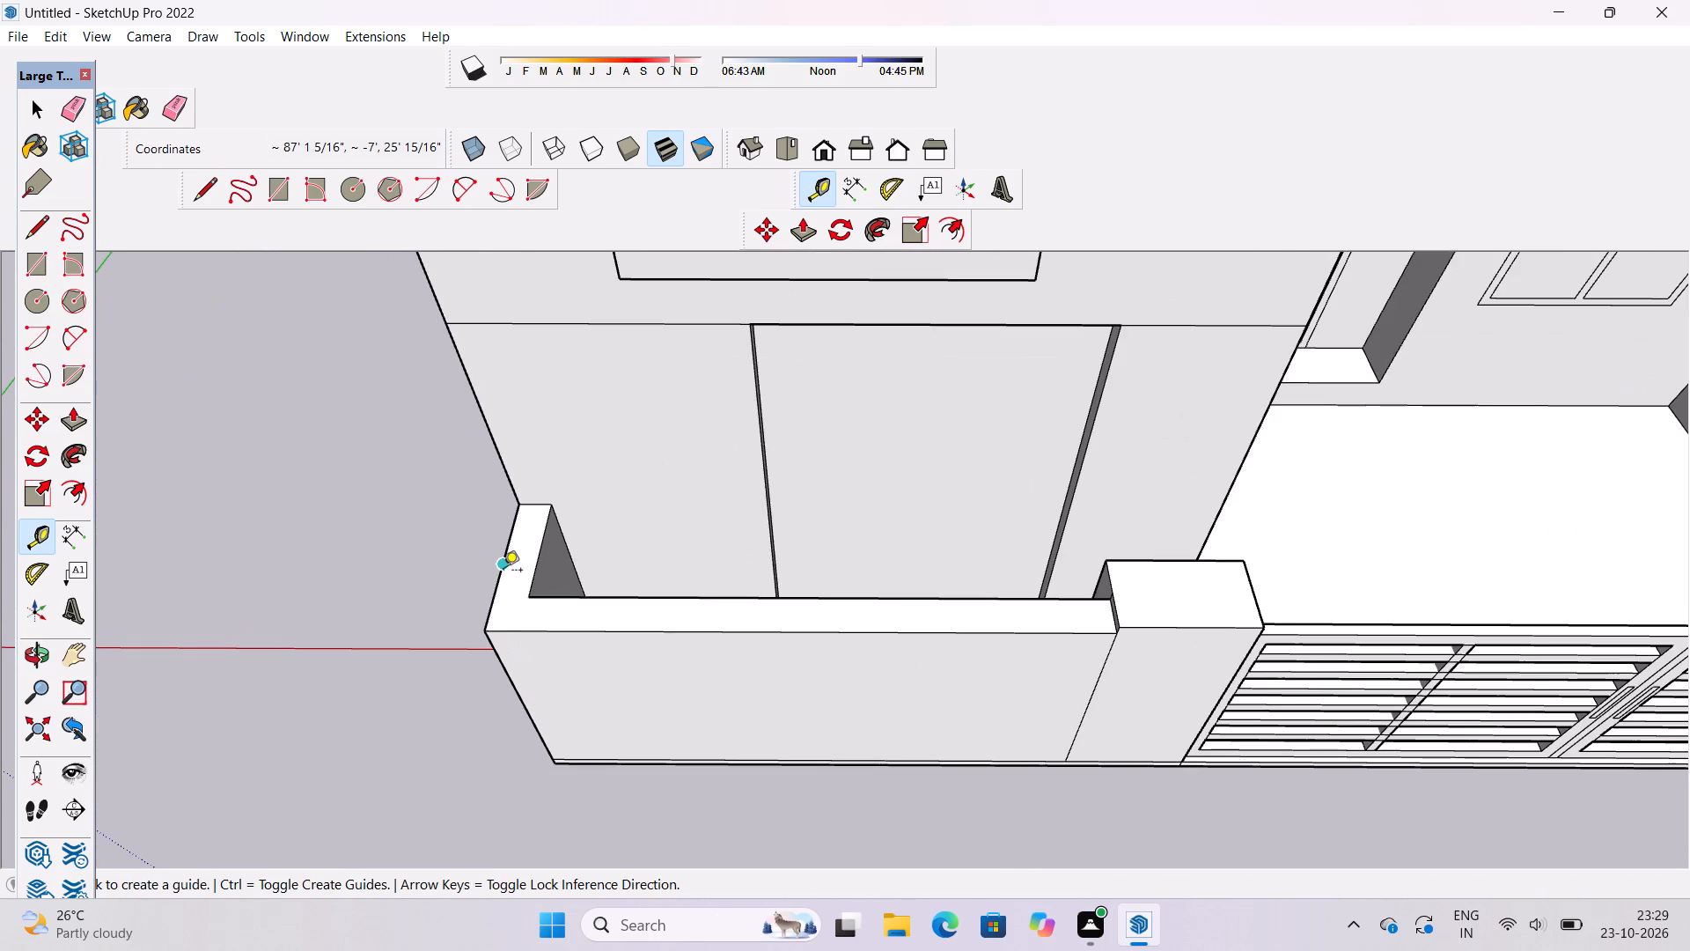
left_click(503, 571)
scroll(503, 571, "down", 2)
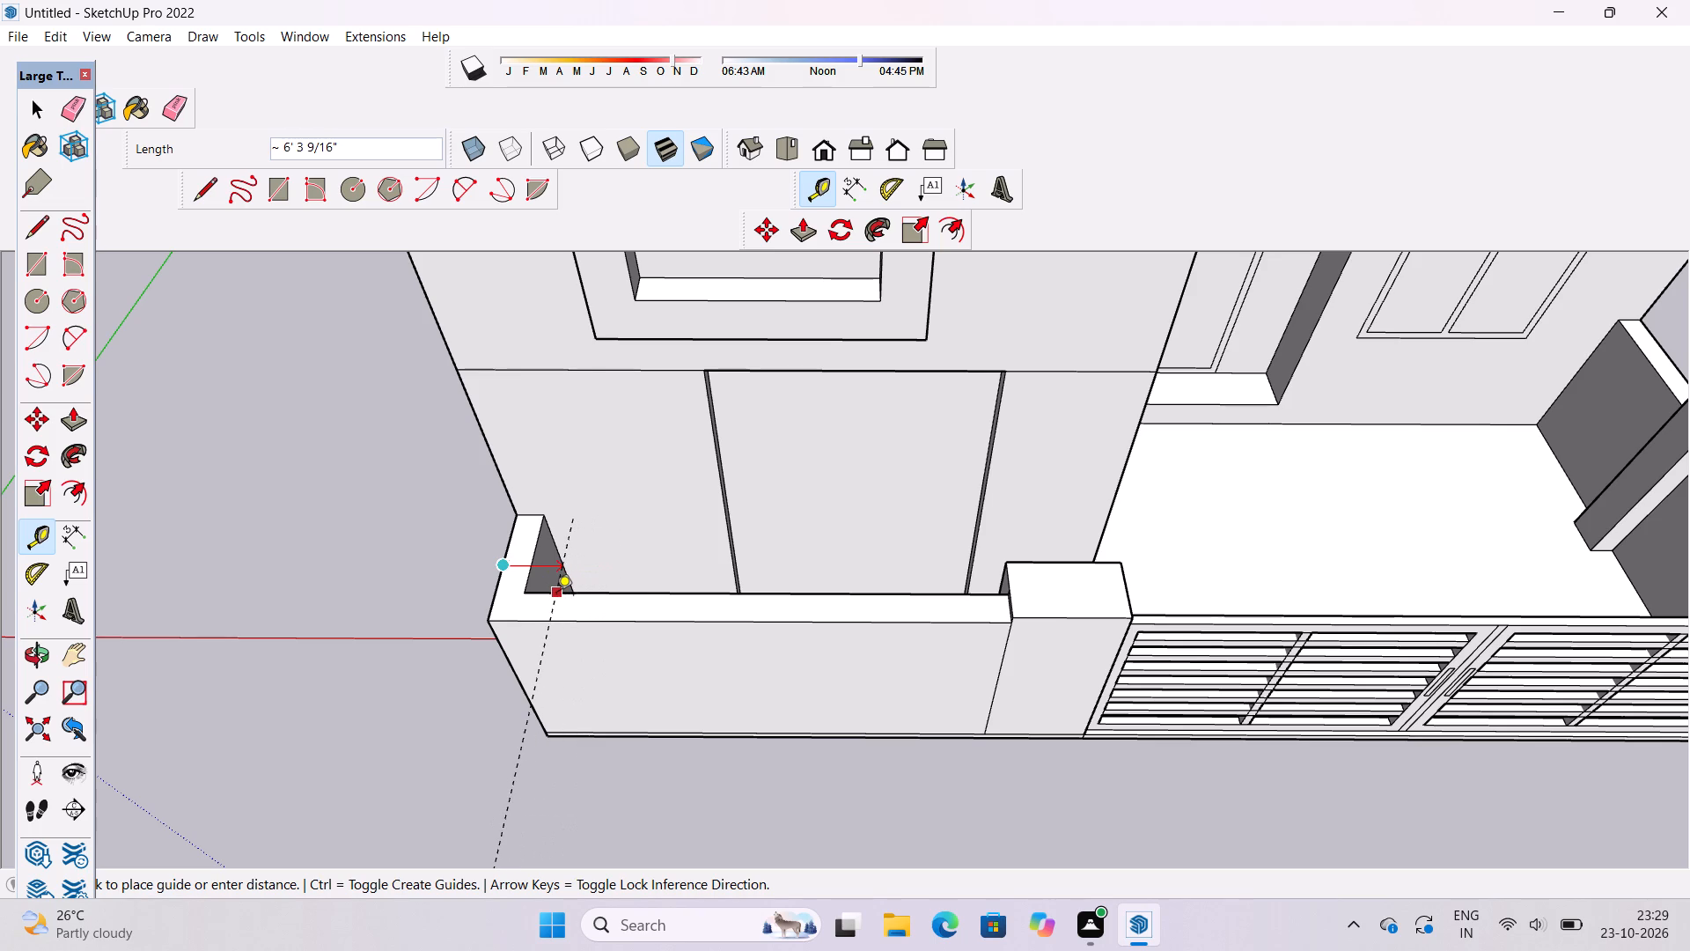
left_click(525, 586)
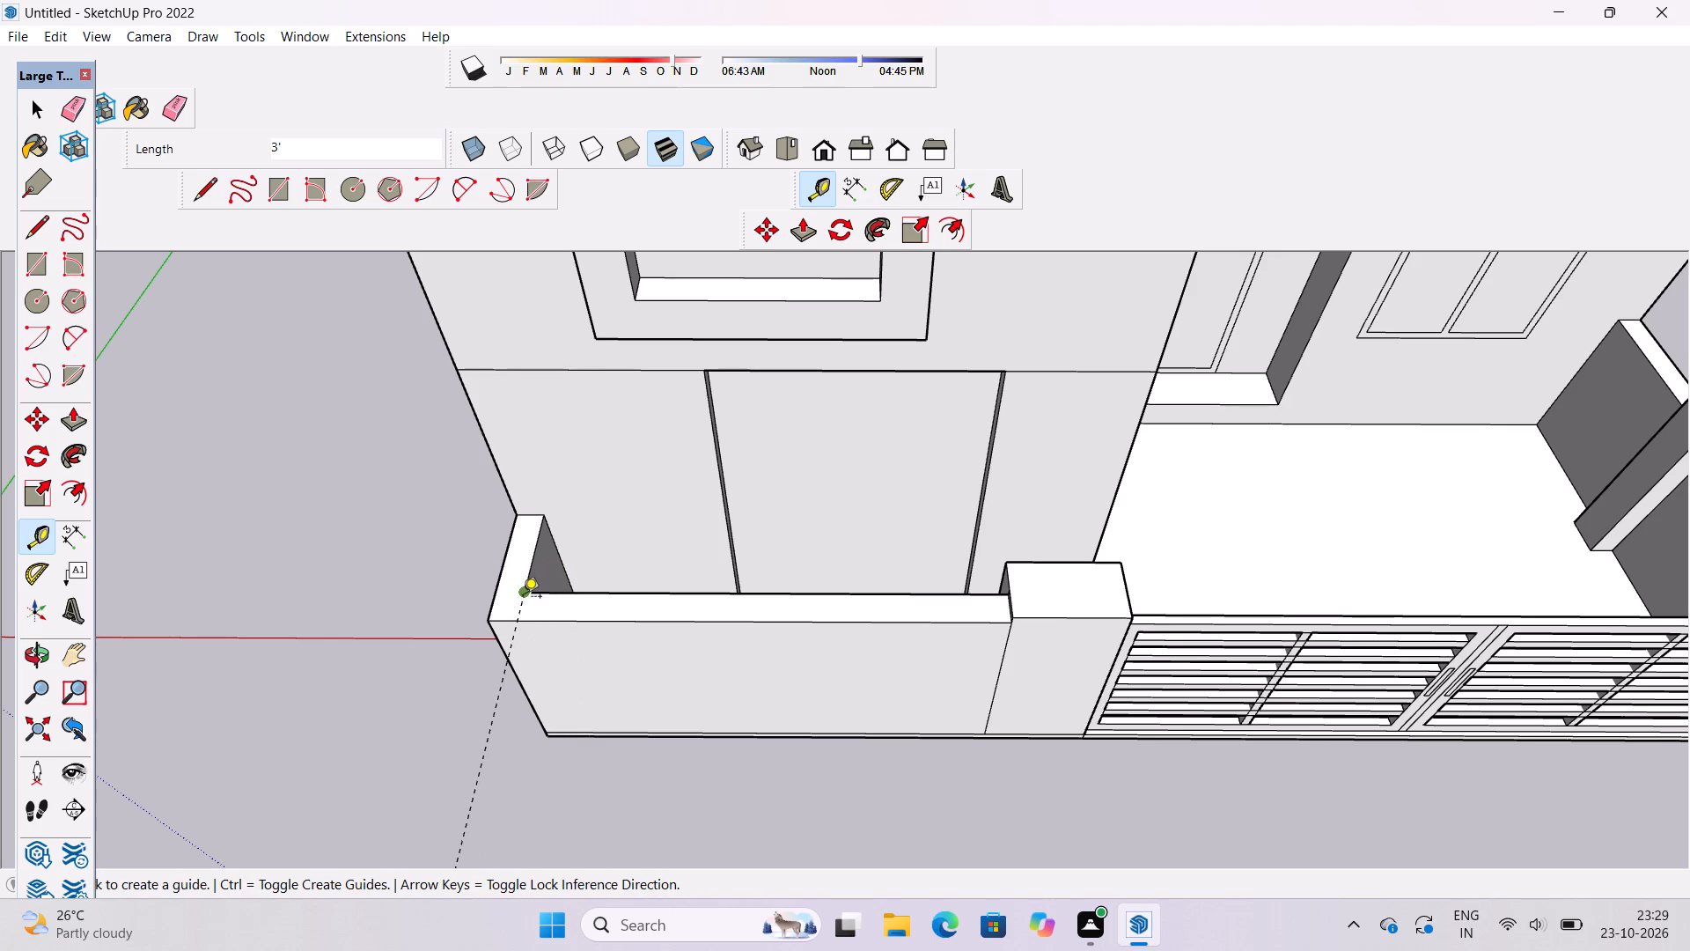
Draw a line about 3' 6" long along the guide across the front wall's top, from inner corner to front edge.
key("l")
scroll(519, 608, "up", 3)
left_click(523, 591)
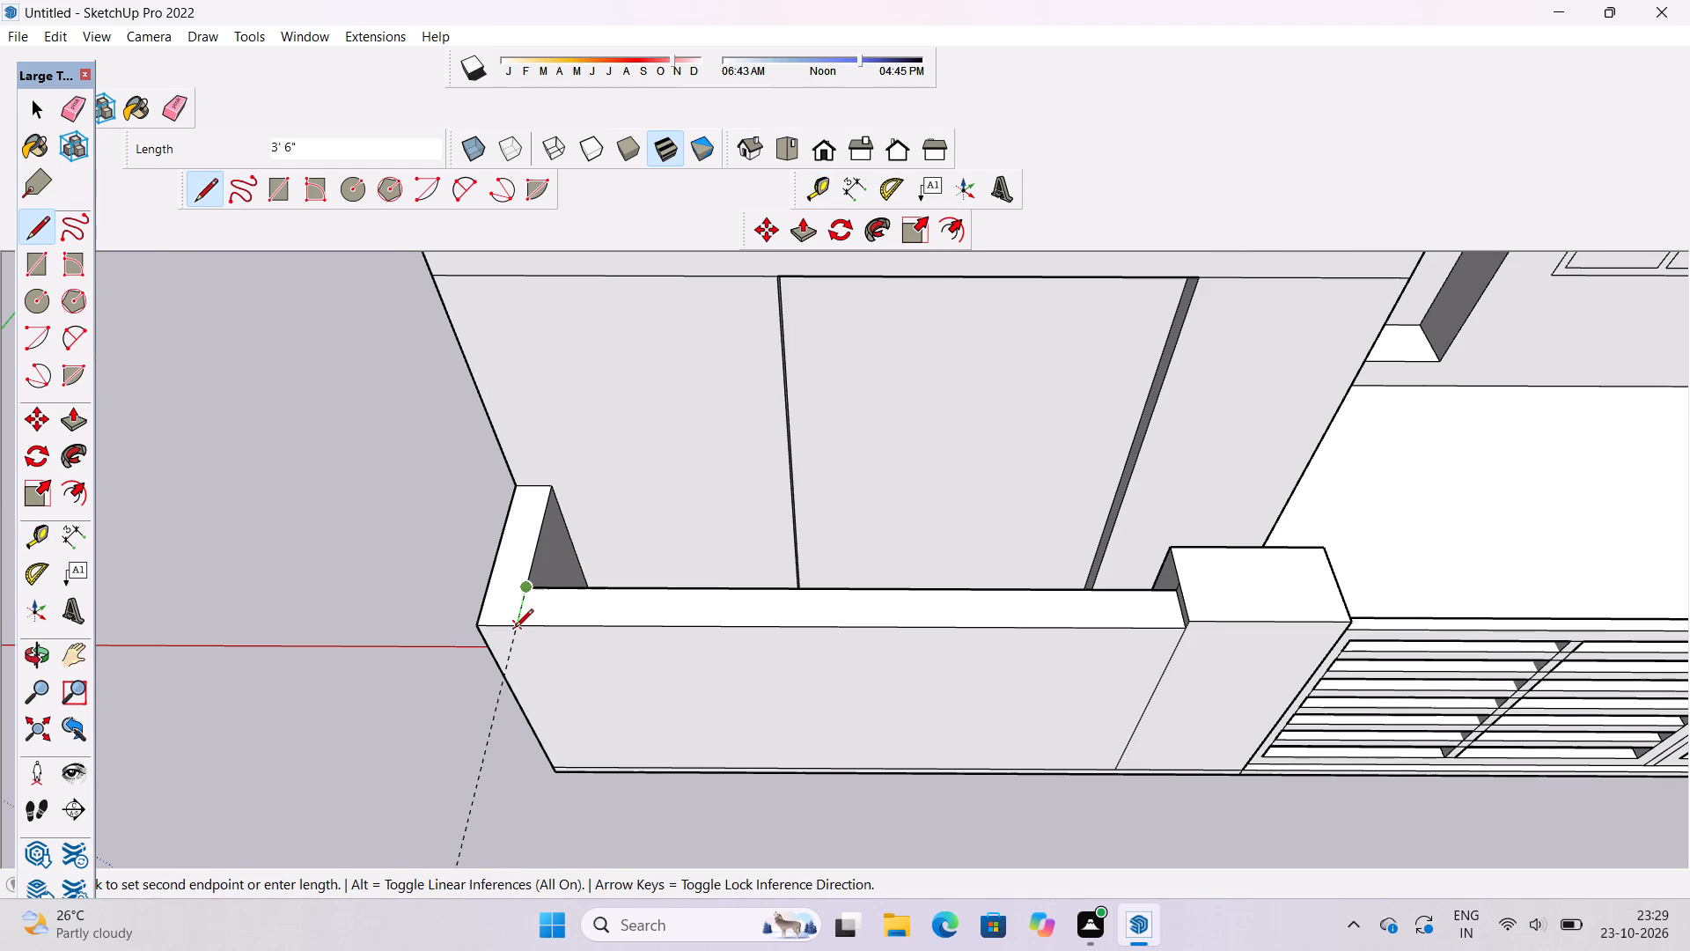
left_click(514, 630)
key("space")
Erase the guide running through the low front wall's outer corner.
type("e")
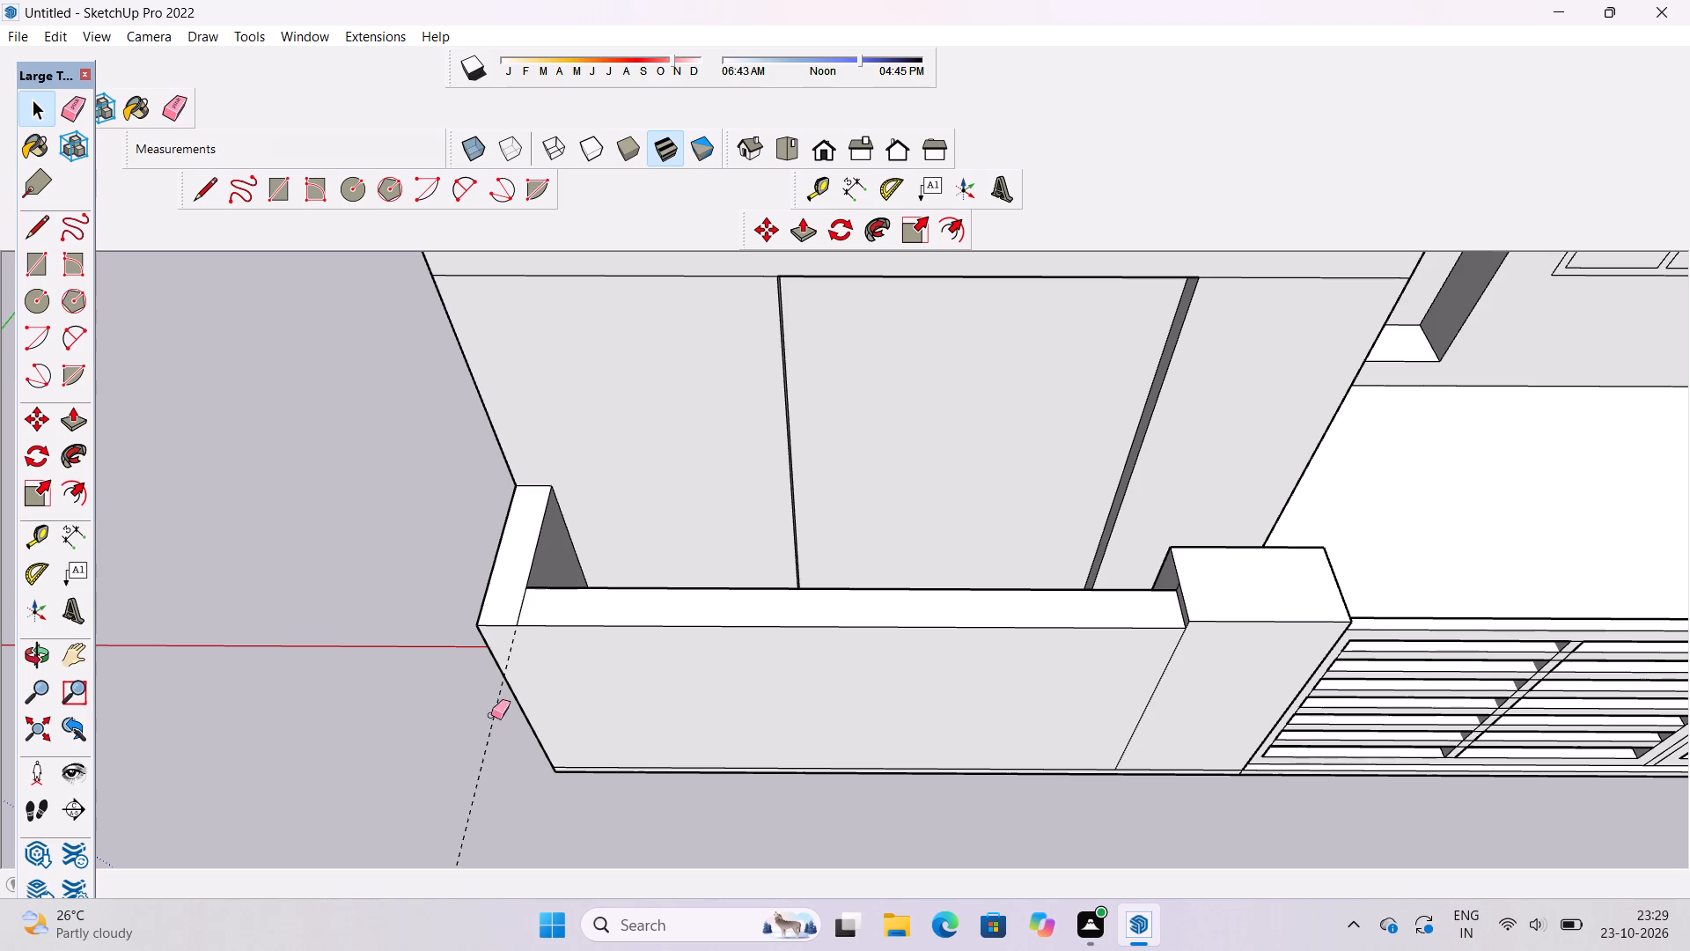
left_click_drag(493, 719, 495, 727)
key("space")
Place a guide across the front wall's top, 21' along from the short line at the outer corner.
type("t")
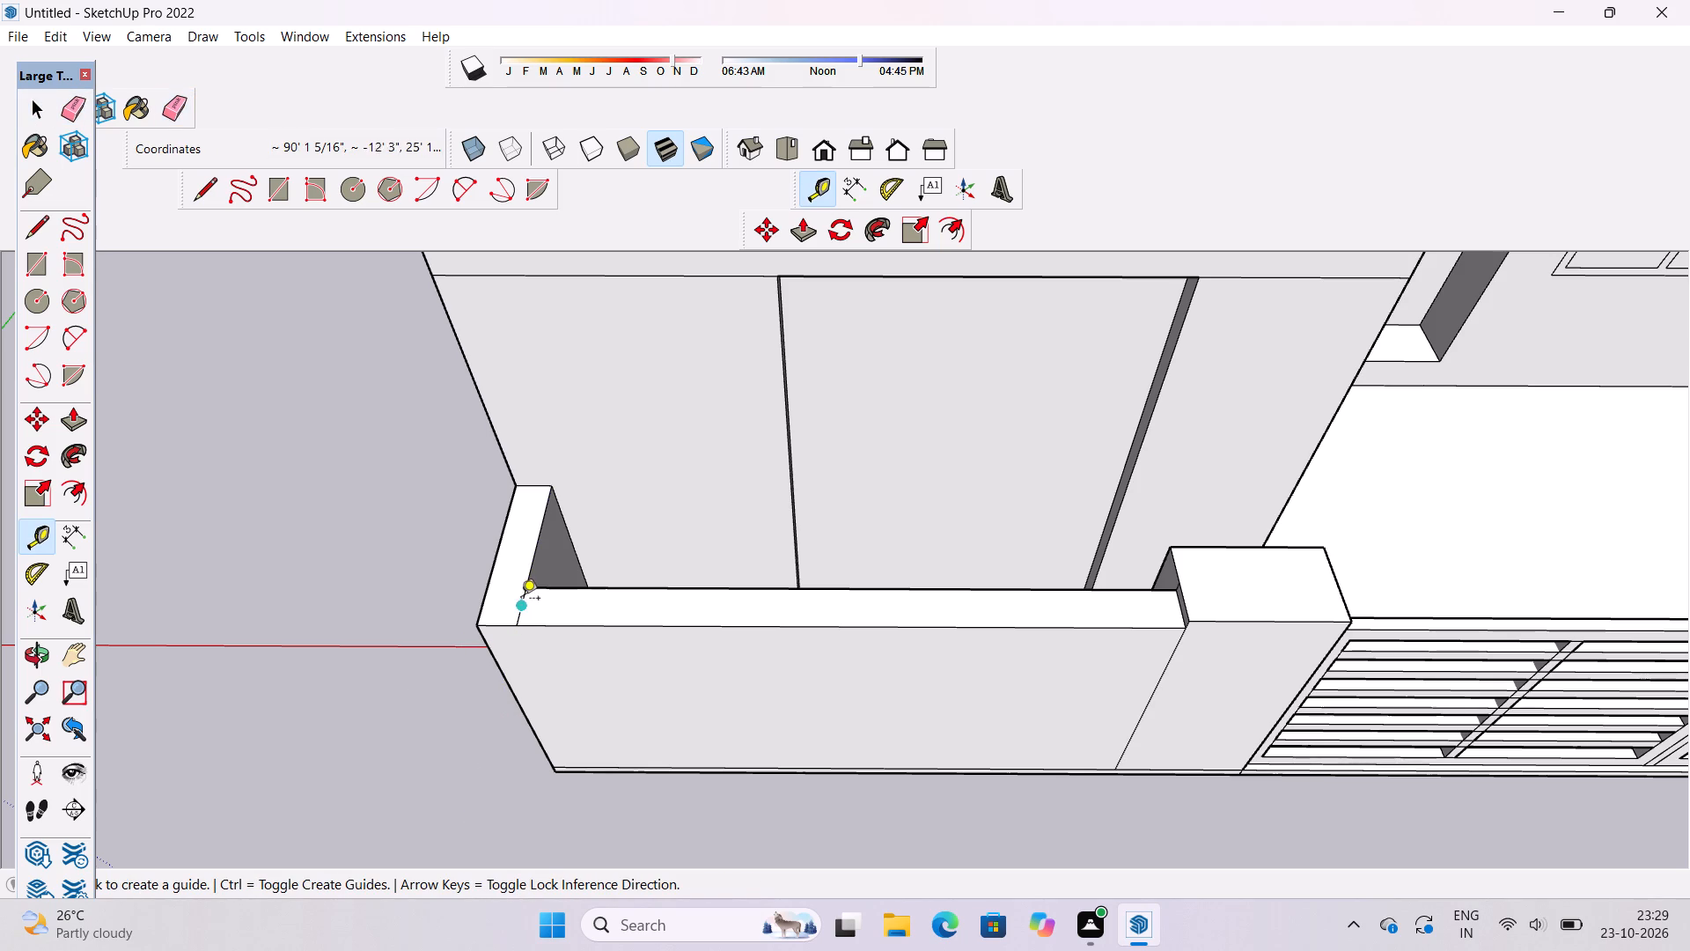
left_click(521, 609)
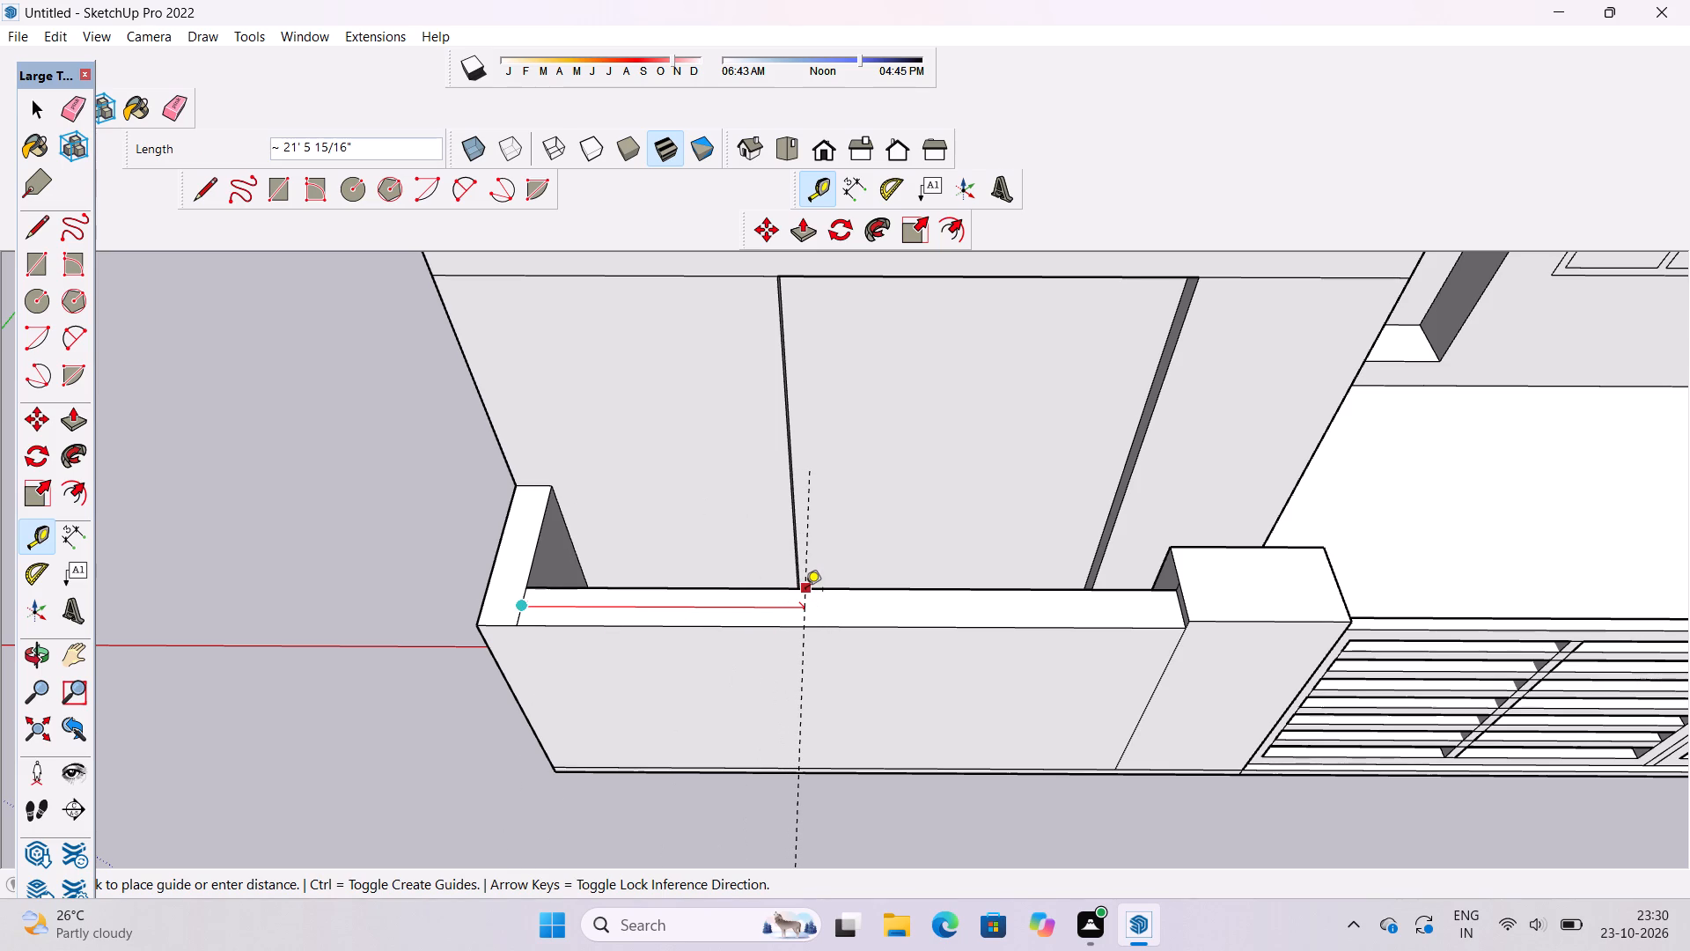
type("21'")
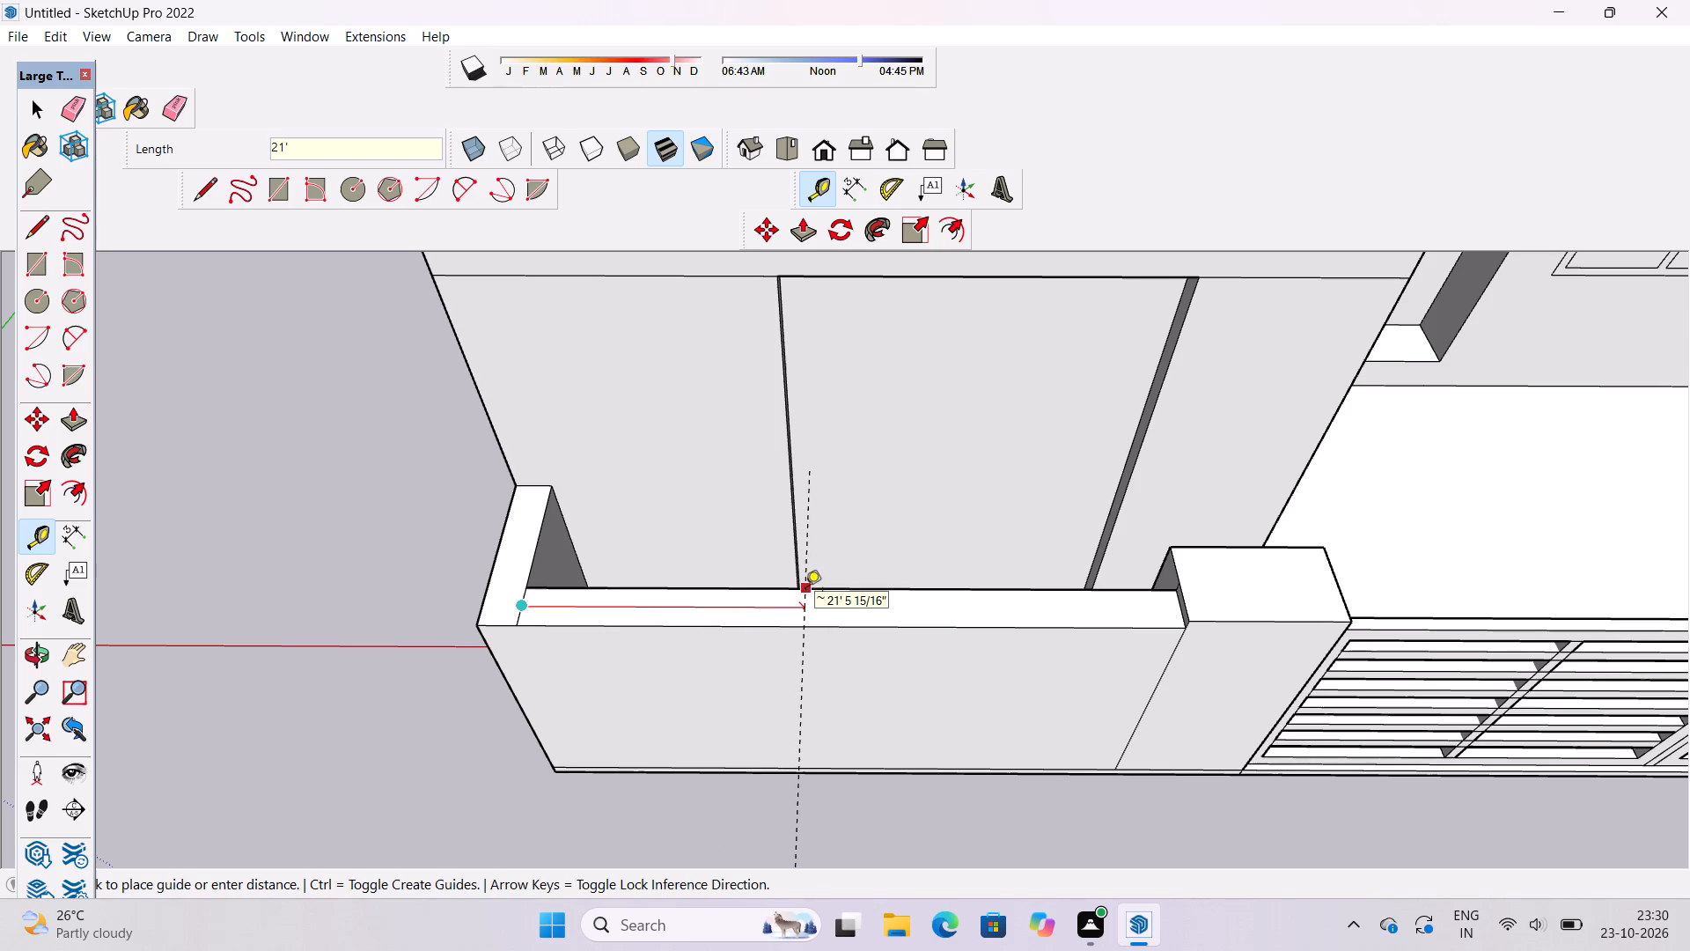
key("Return")
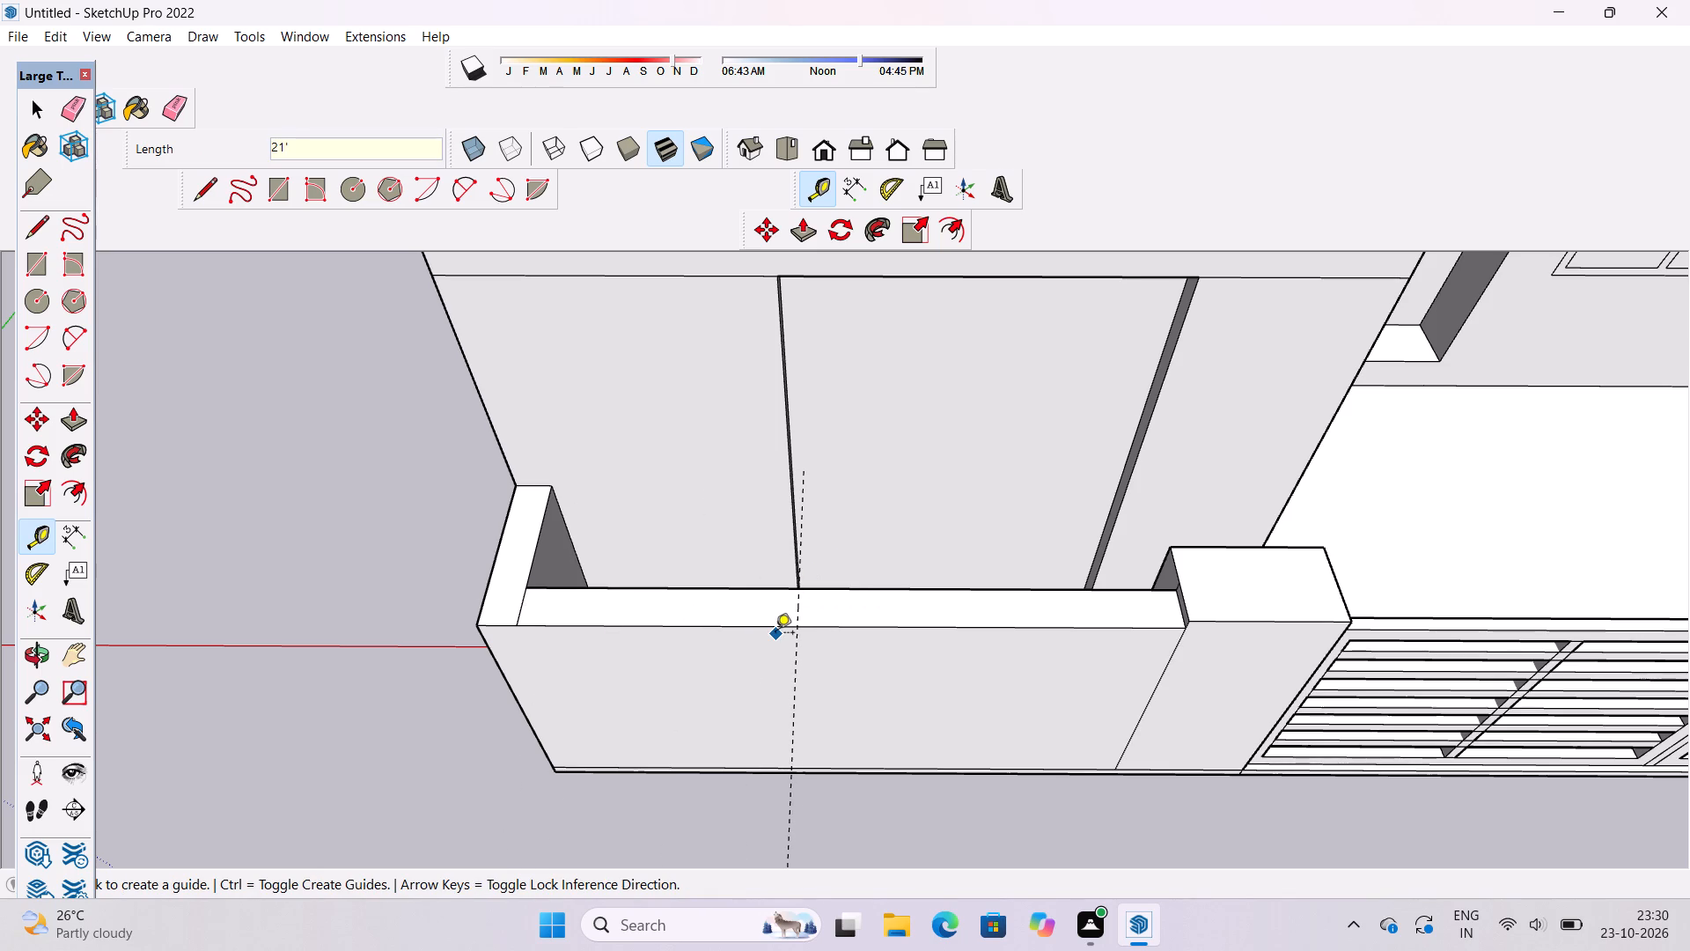
Draw a line about 3' 6" long across the front wall's top along the 21' guide, and erase the guide.
key("l")
left_click(796, 630)
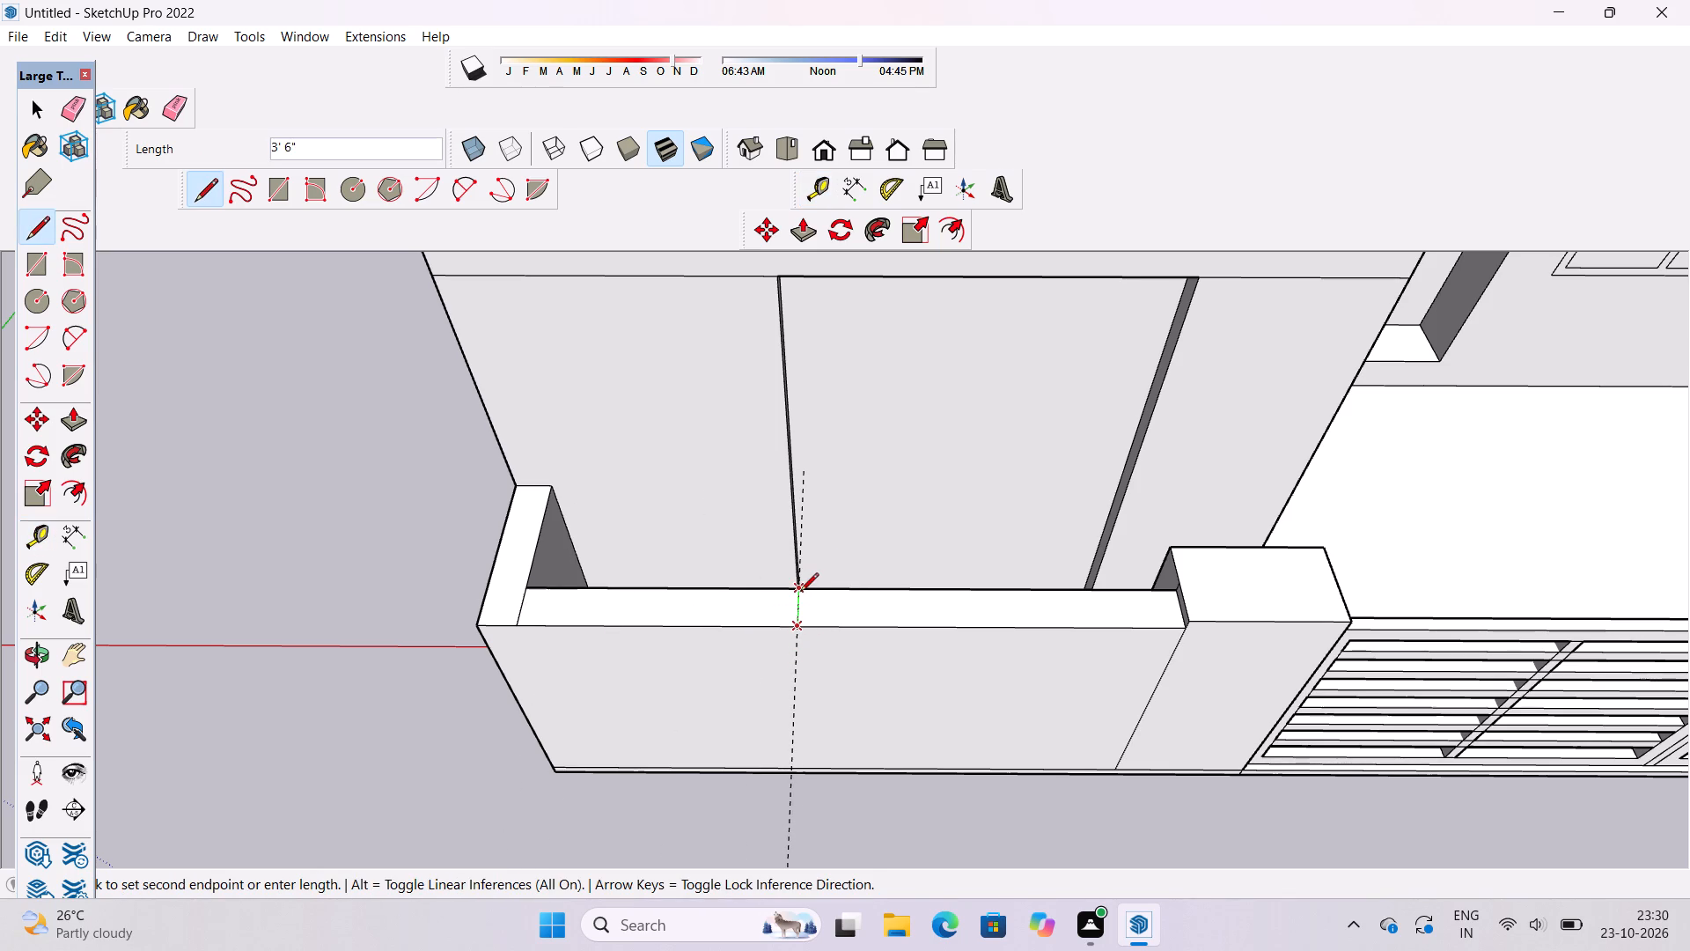
left_click(798, 592)
key("space")
key("e")
left_click_drag(787, 733, 808, 729)
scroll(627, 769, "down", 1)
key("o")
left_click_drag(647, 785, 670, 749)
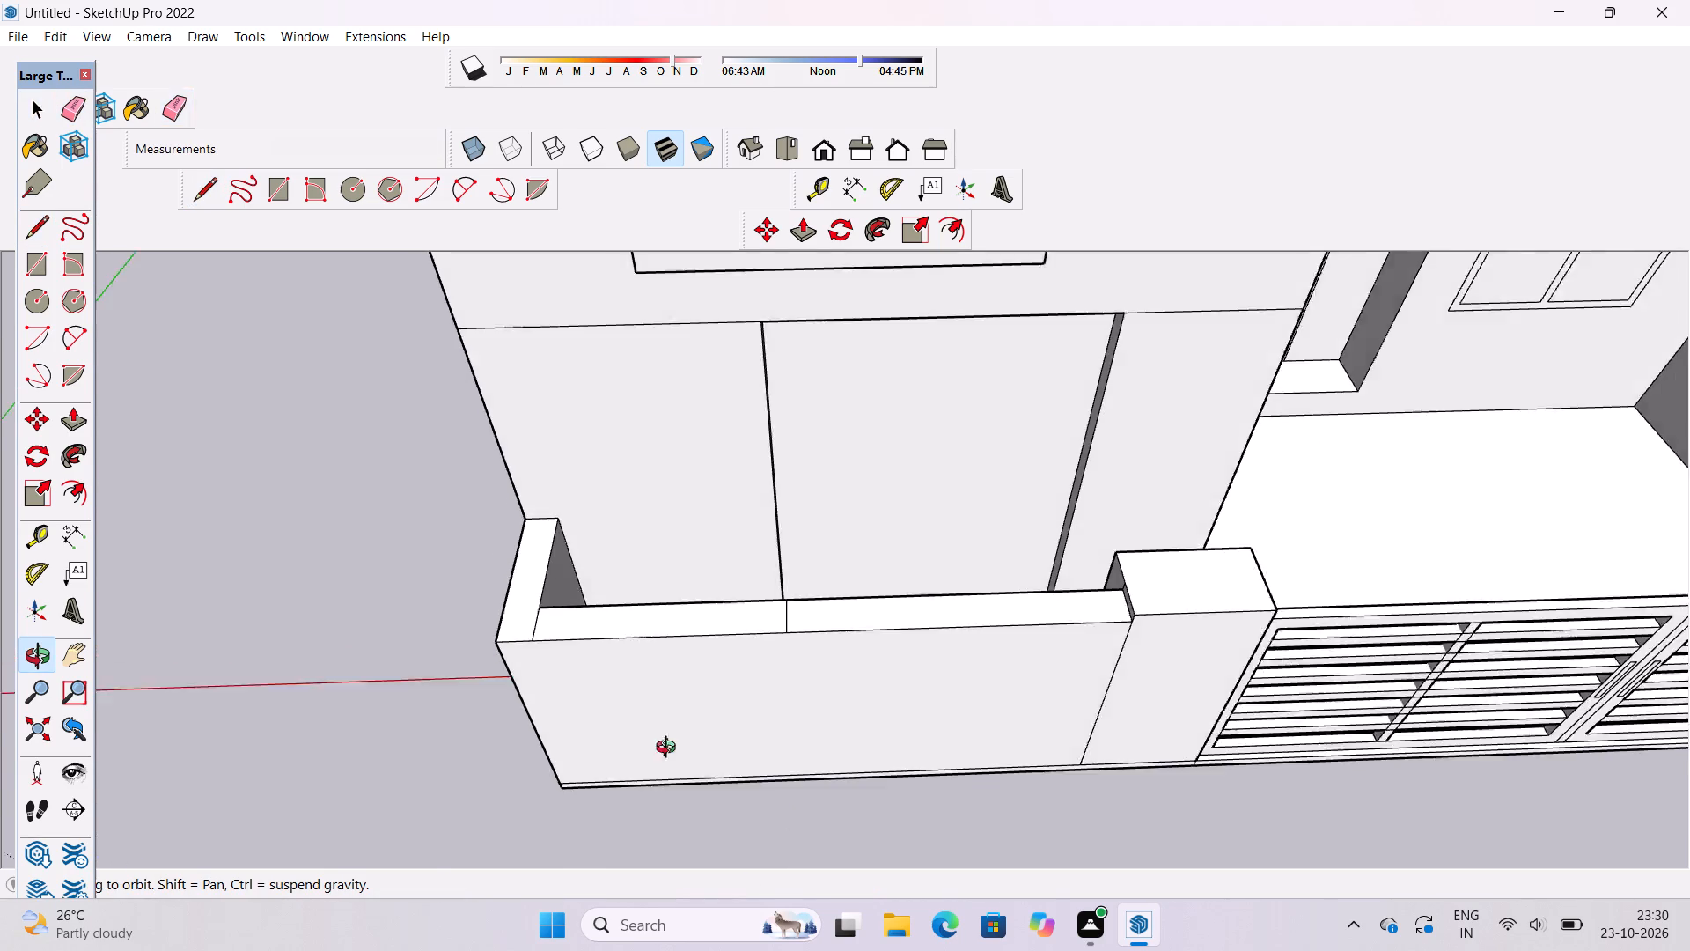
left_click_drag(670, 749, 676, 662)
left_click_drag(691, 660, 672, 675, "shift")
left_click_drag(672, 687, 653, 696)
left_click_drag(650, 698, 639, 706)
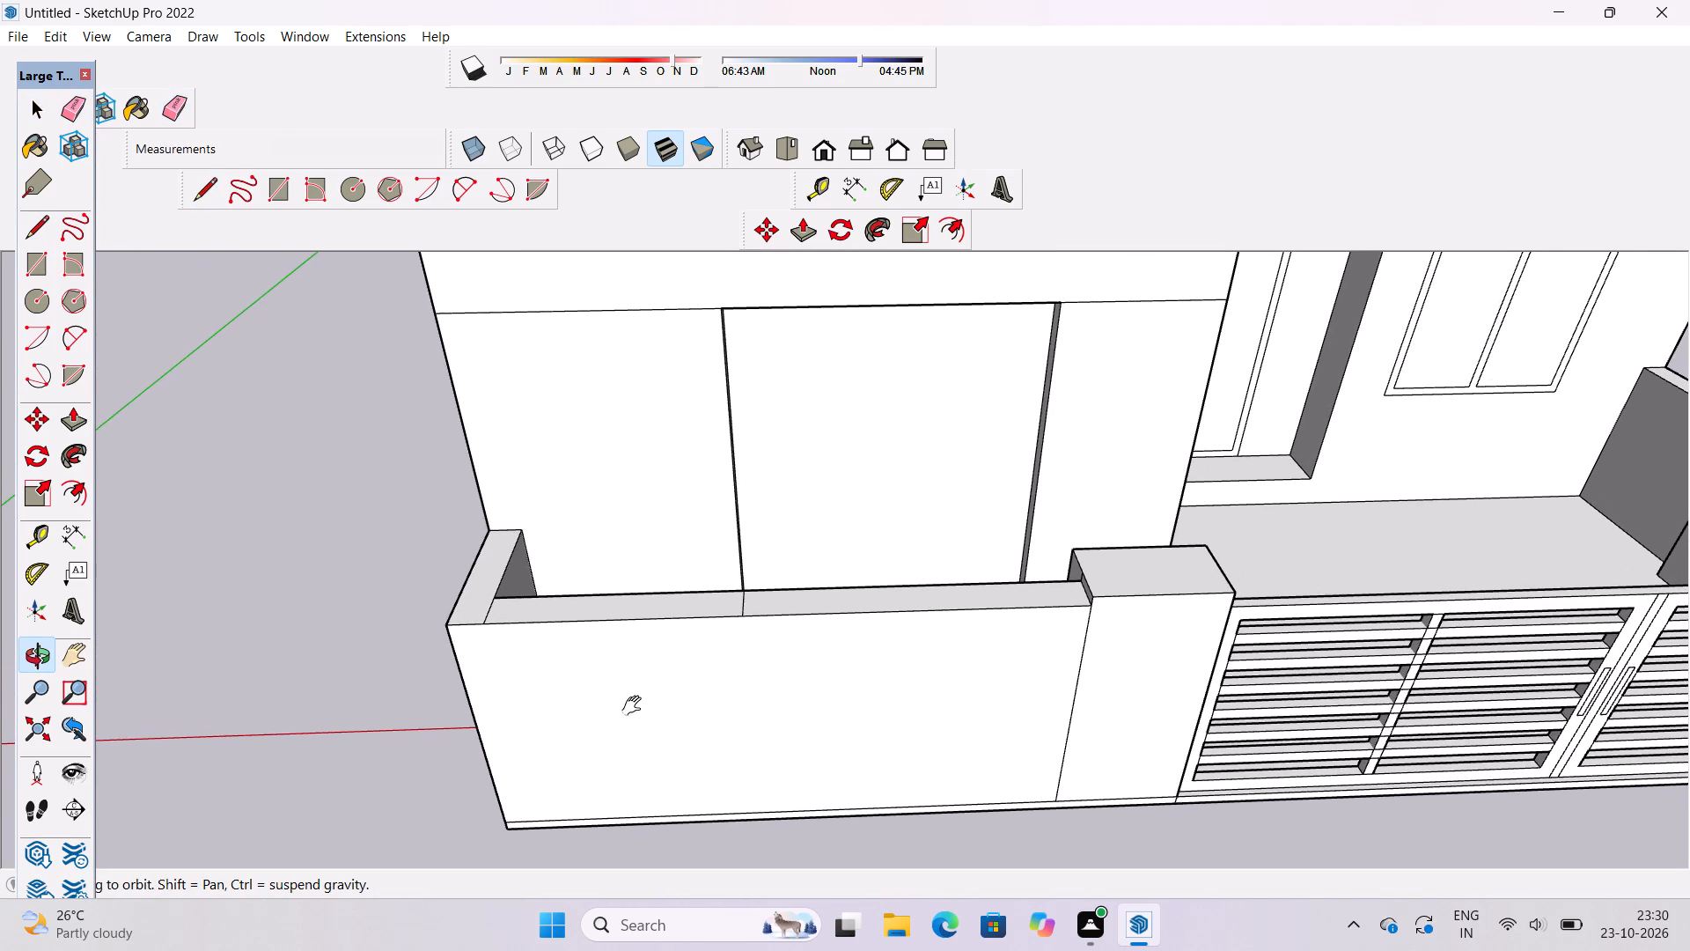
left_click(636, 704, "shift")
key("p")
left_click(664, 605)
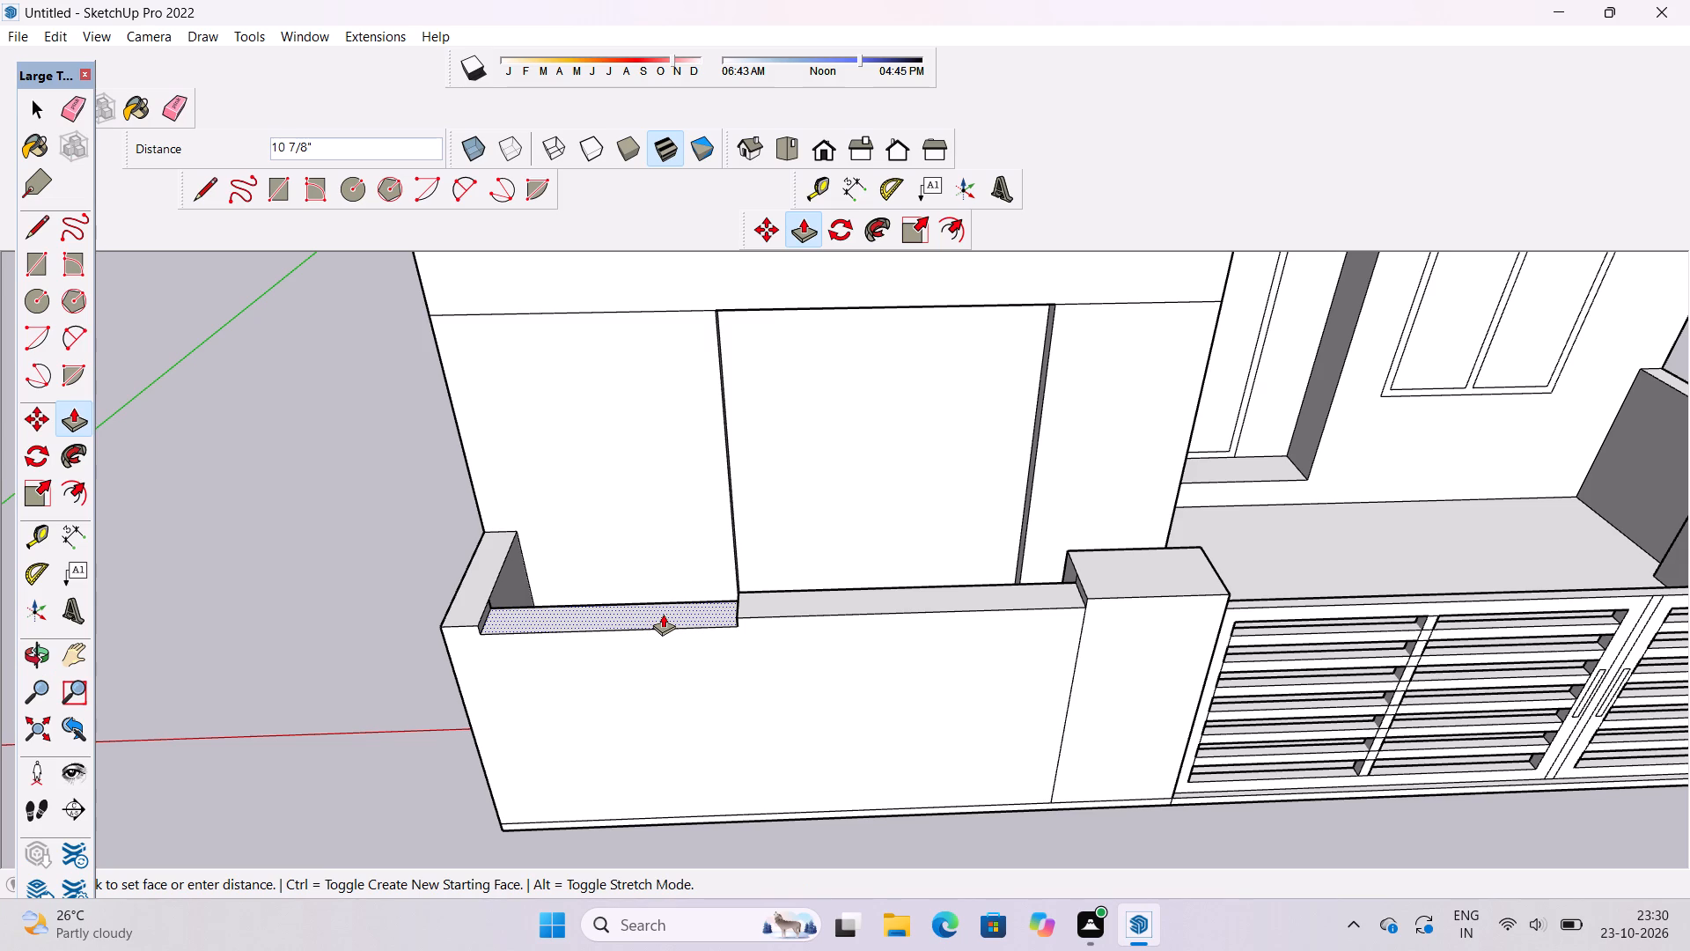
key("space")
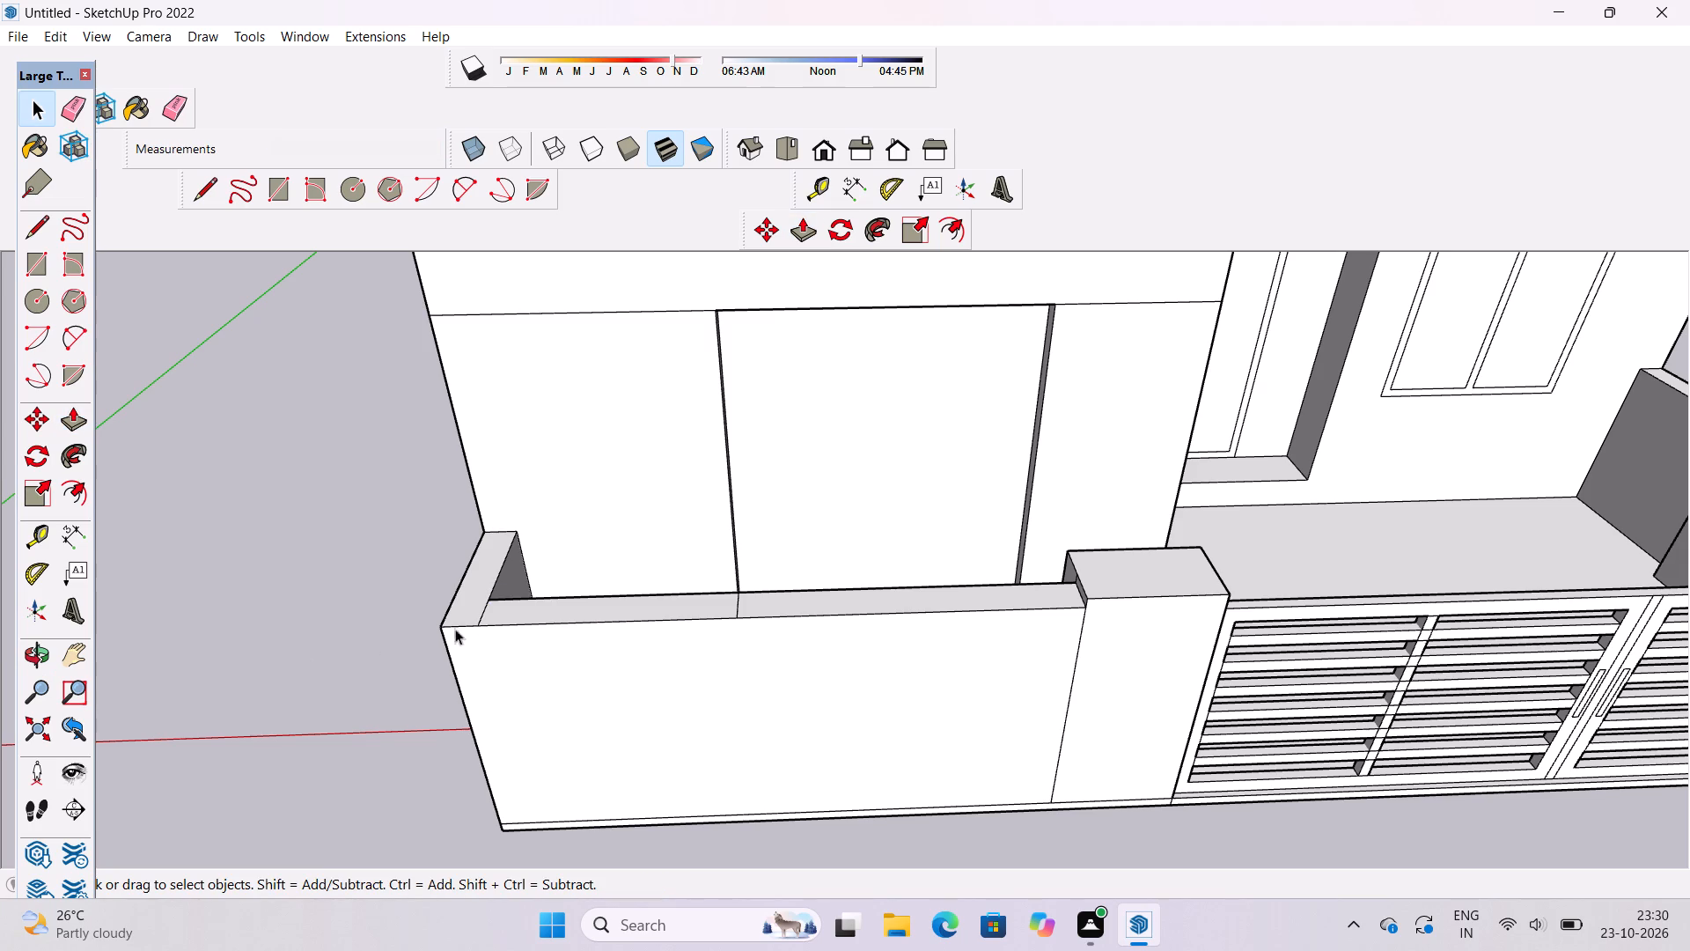
Push the front wall's top section nearest the gate pillar down 5'.
left_click(860, 606)
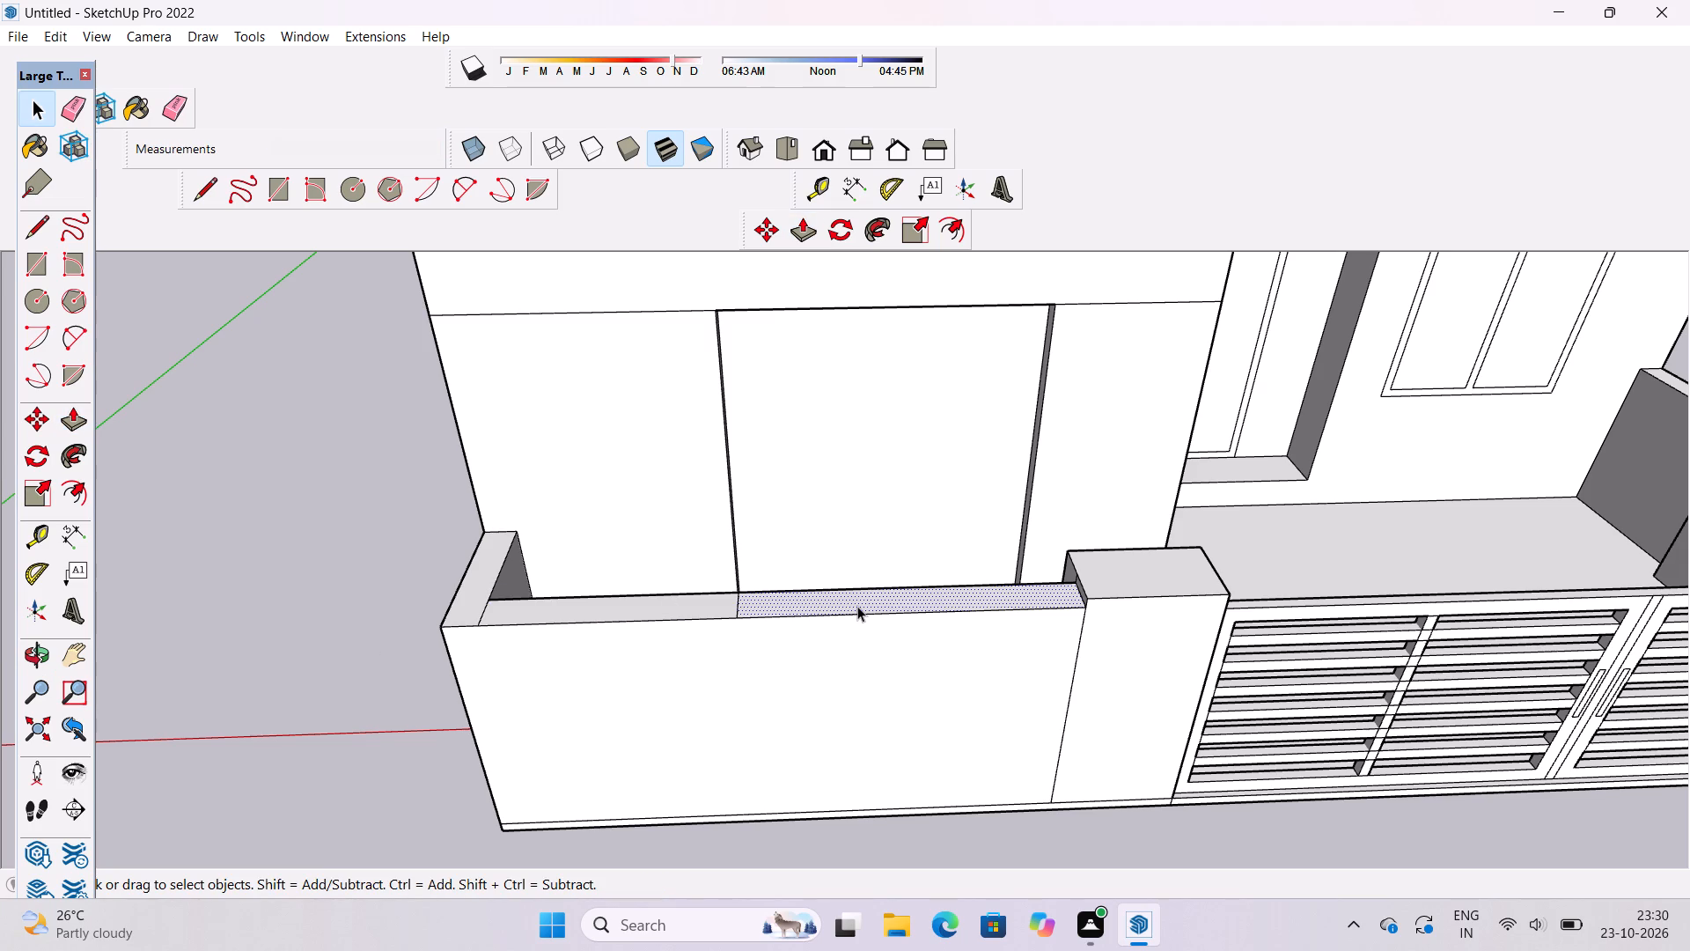
key("p")
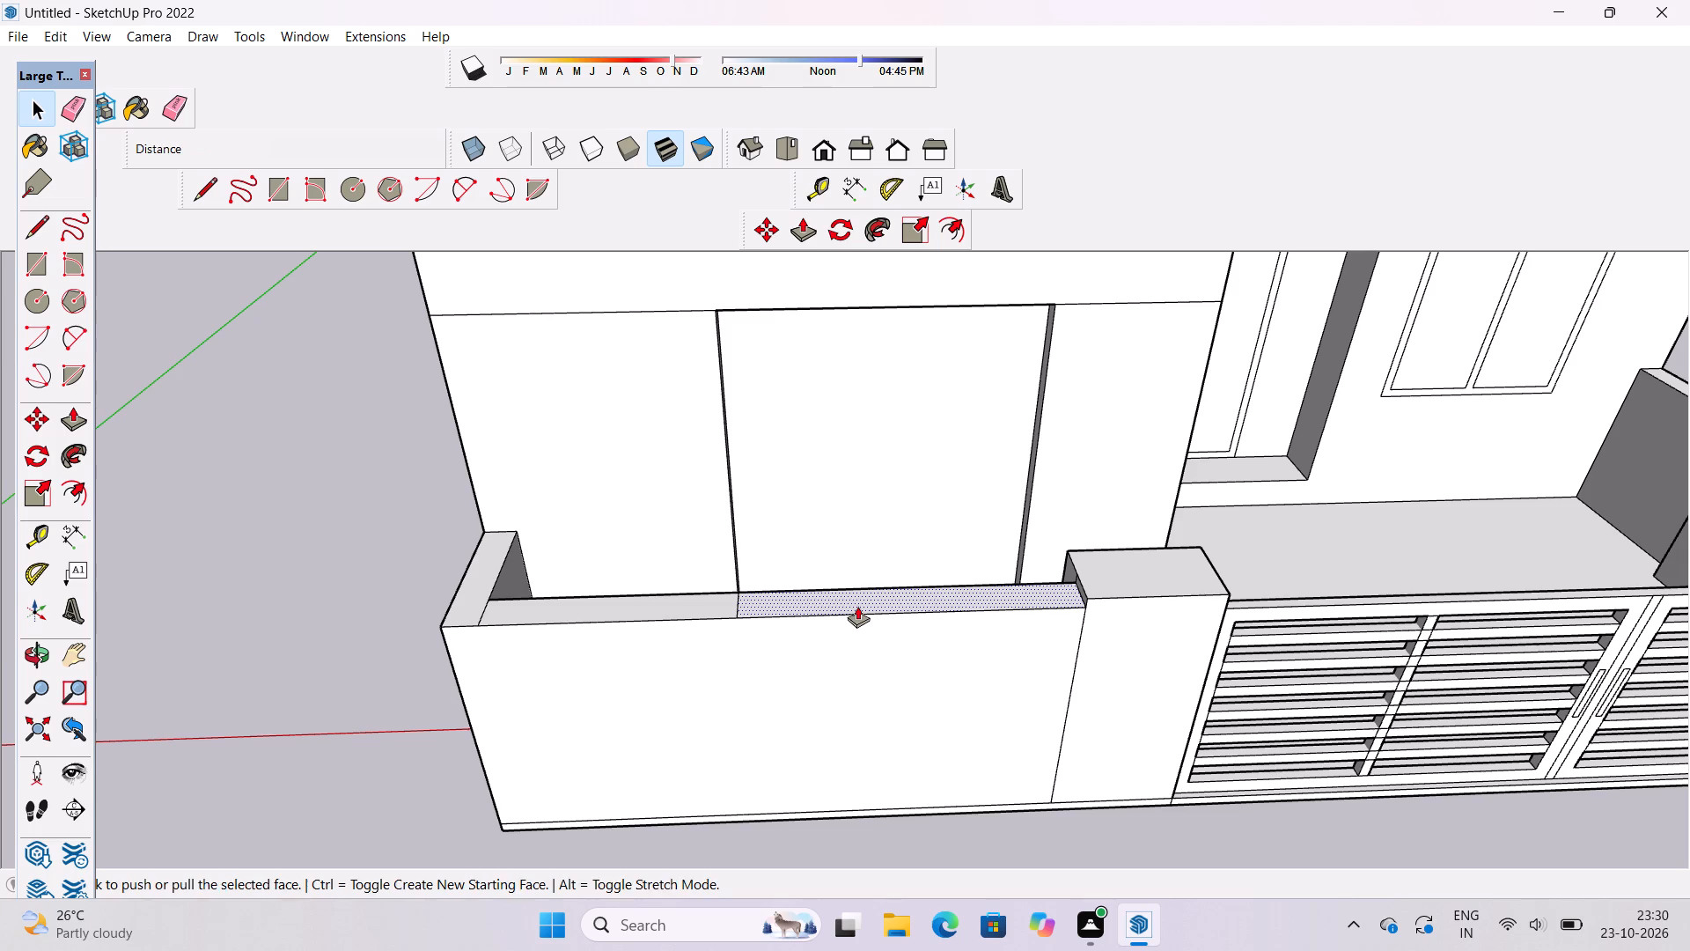
left_click(857, 606)
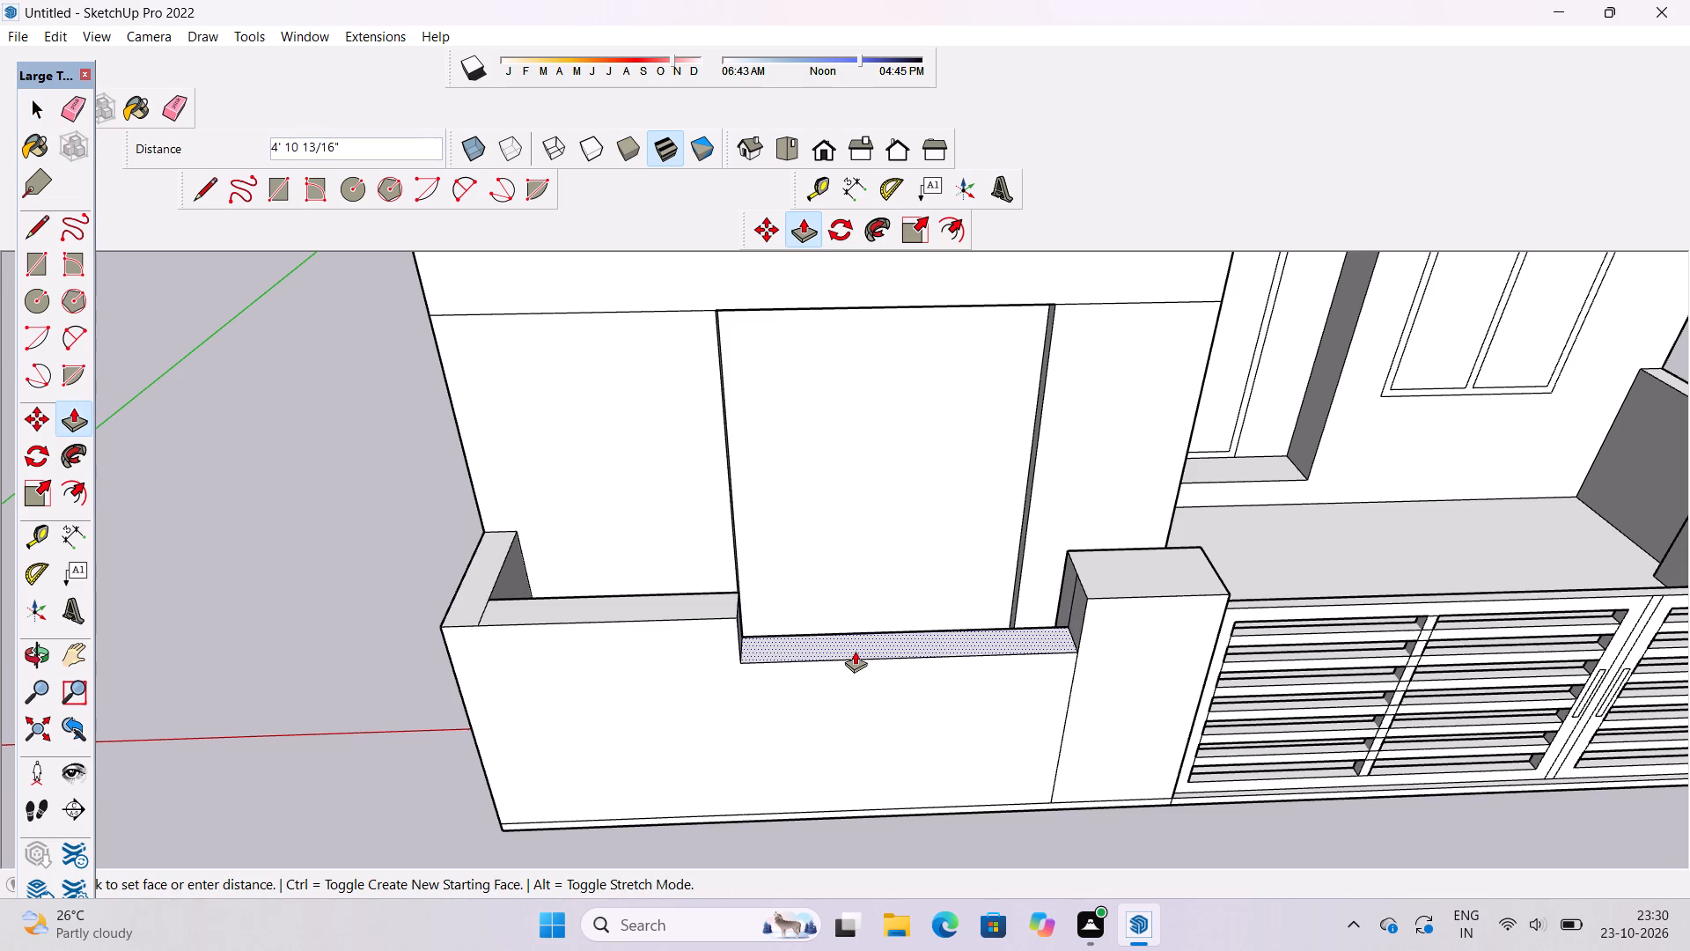
type("5'")
key("Return")
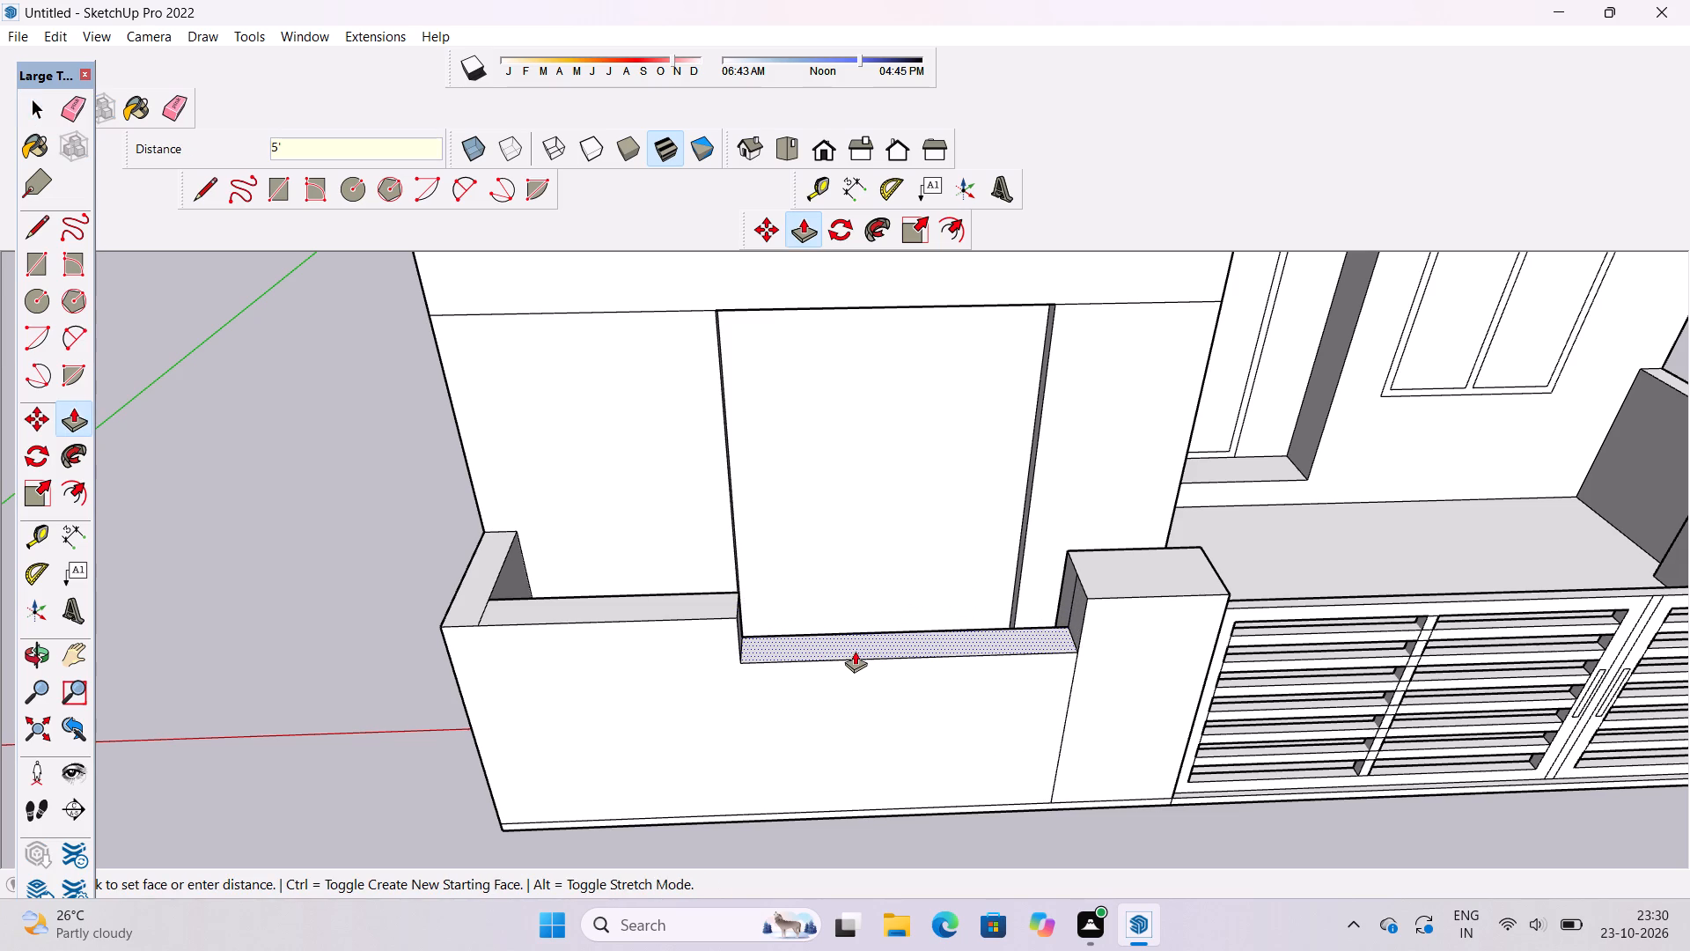
Push the front wall's other top section, next to the outer corner, down 1'.
scroll(637, 602, "up", 5)
left_click(645, 604)
scroll(645, 604, "down", 2)
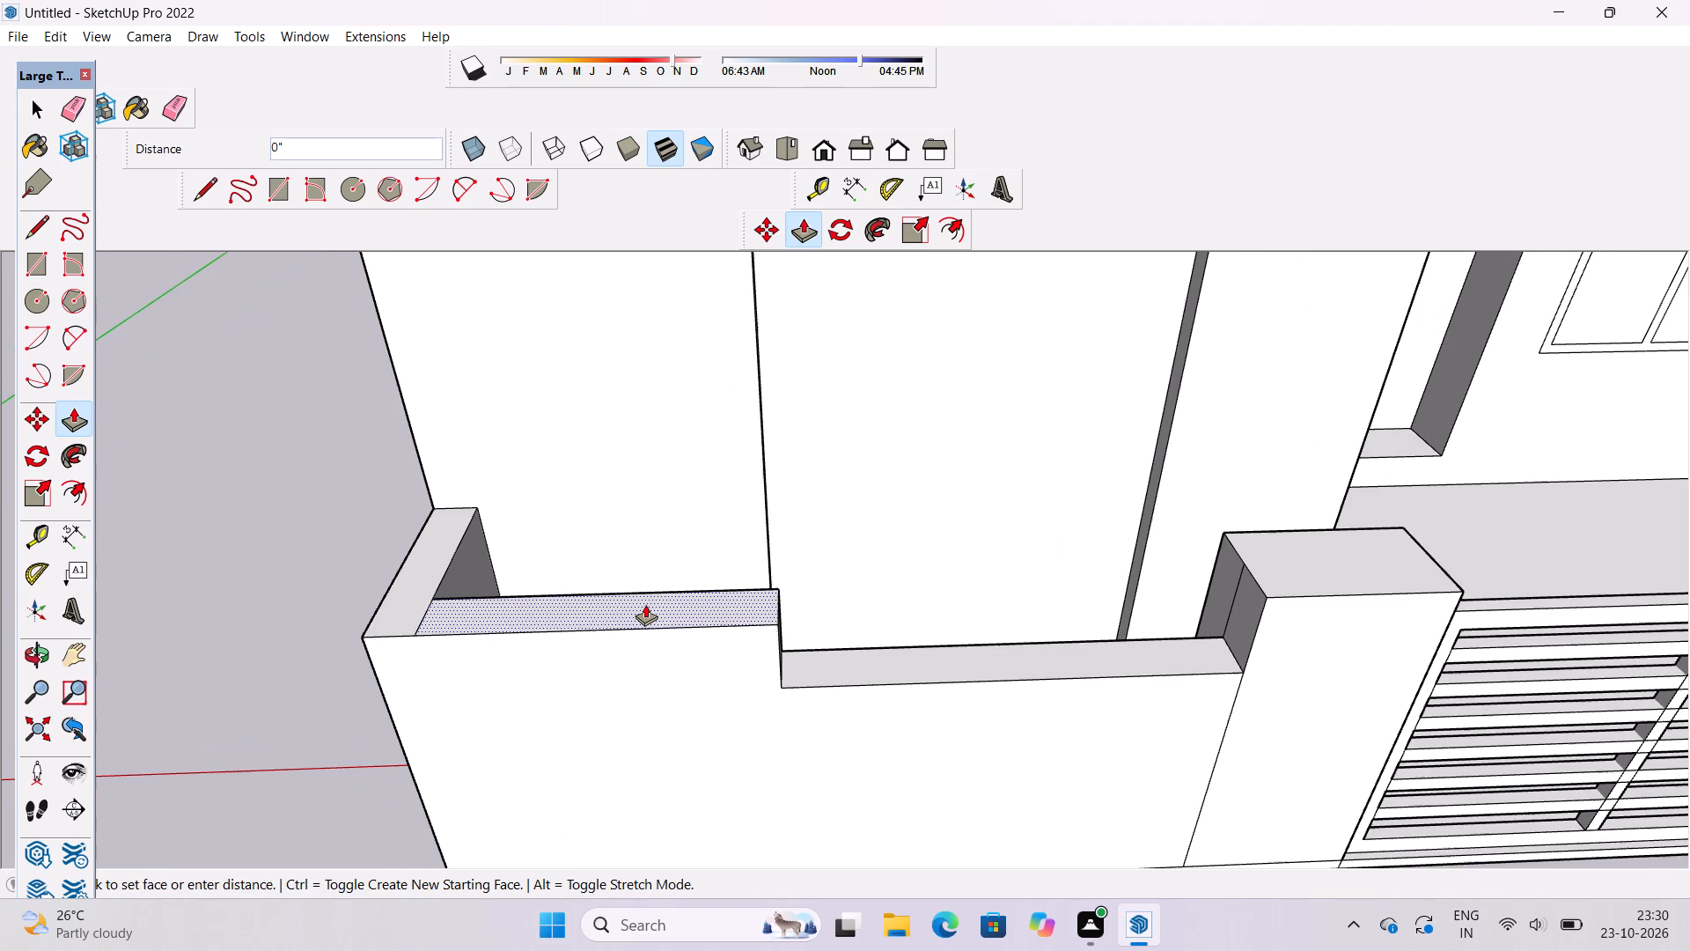
type("1'")
key("Return")
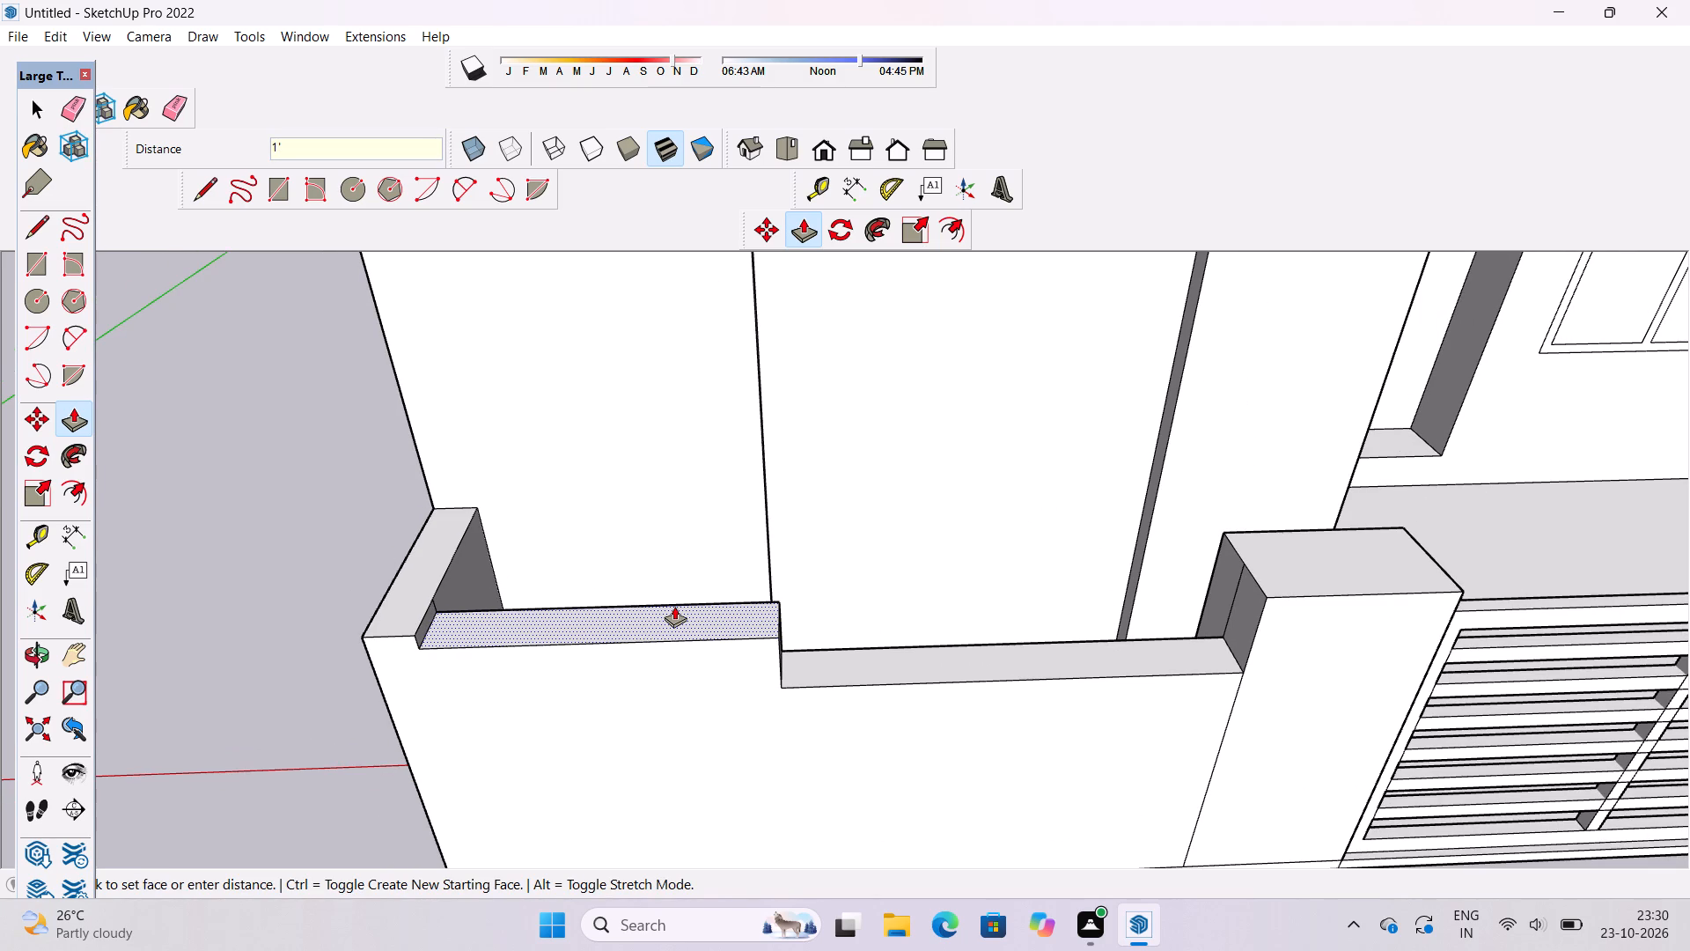
Erase the leftover vertical edge on the side wall's inner face, beside the section lowered 1'.
key("e")
scroll(455, 634, "up", 14)
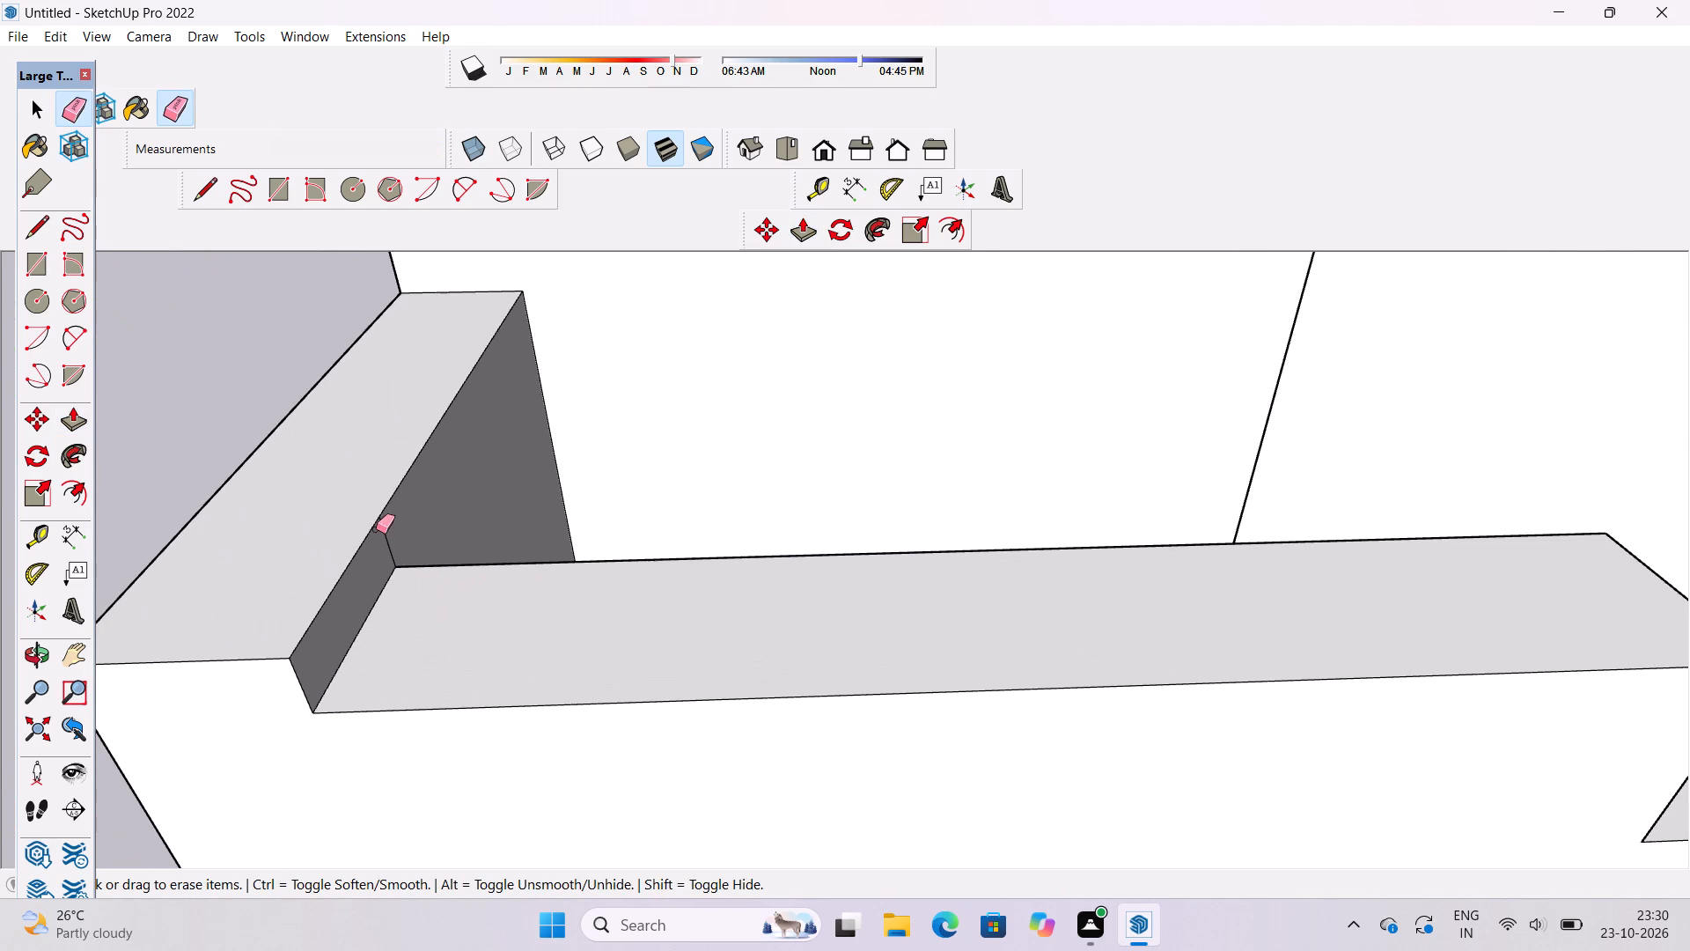
left_click_drag(396, 518, 361, 555)
Erase the leftover vertical edge on the gate pillar's side face above the lowered wall section.
scroll(475, 553, "down", 13)
key("o")
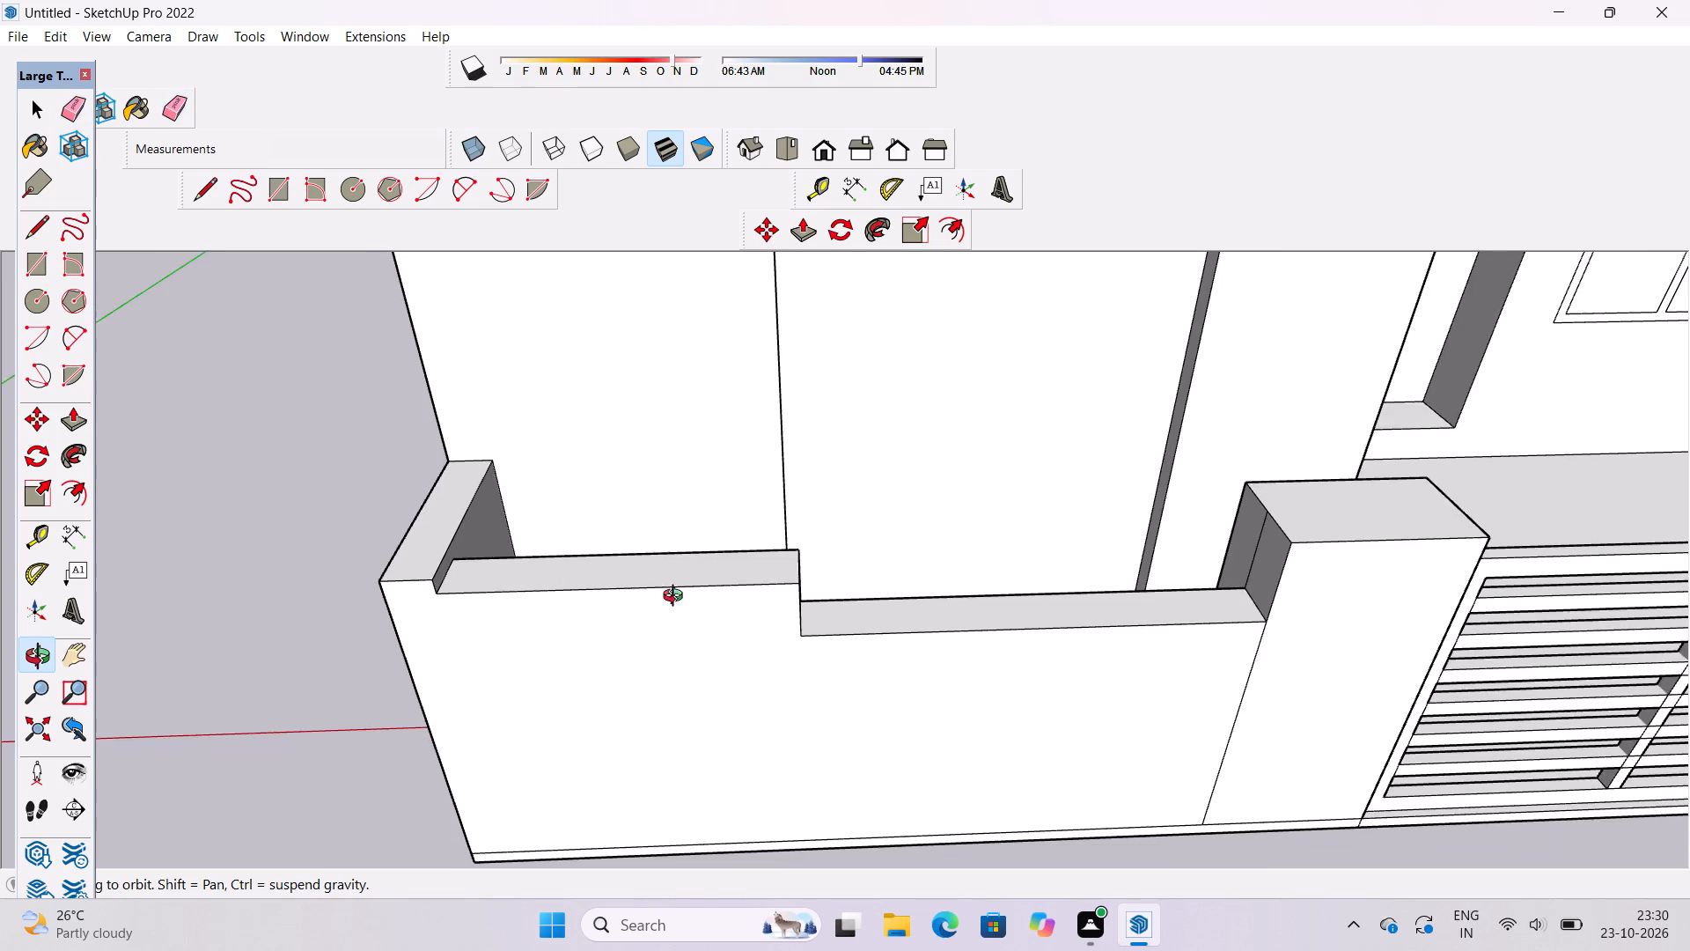
left_click_drag(678, 599, 738, 652)
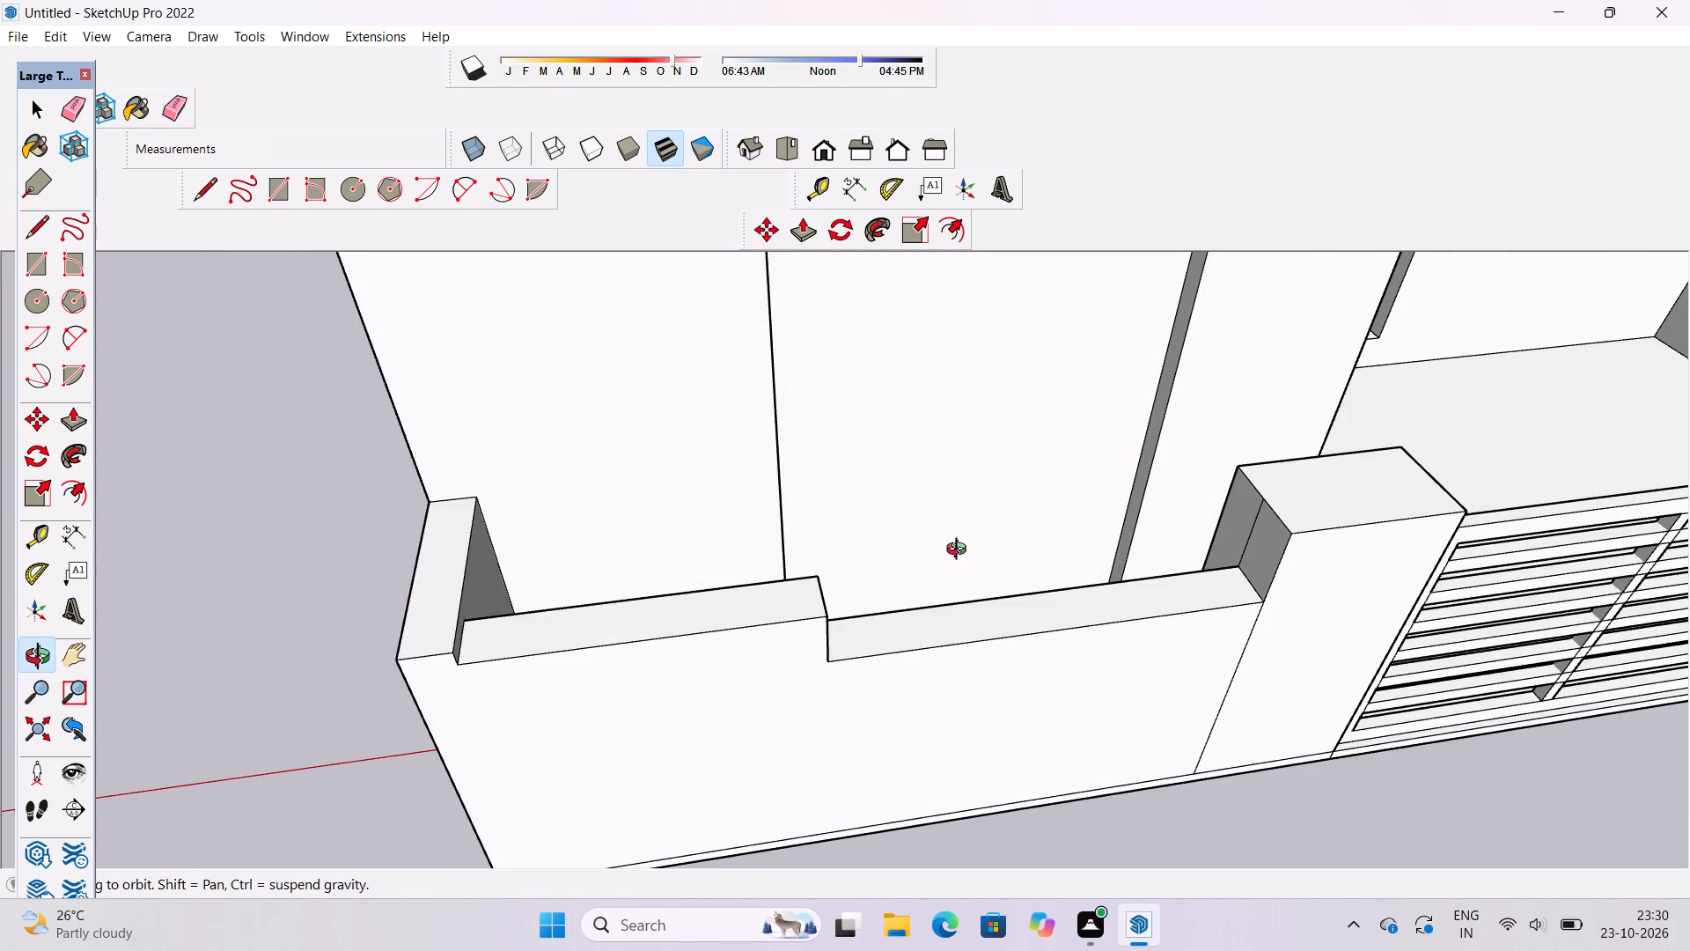
scroll(962, 551, "down", 3)
left_click_drag(846, 584, 720, 608)
left_click_drag(756, 608, 912, 587)
key("e")
scroll(1076, 526, "up", 4)
left_click_drag(1082, 491, 1078, 479)
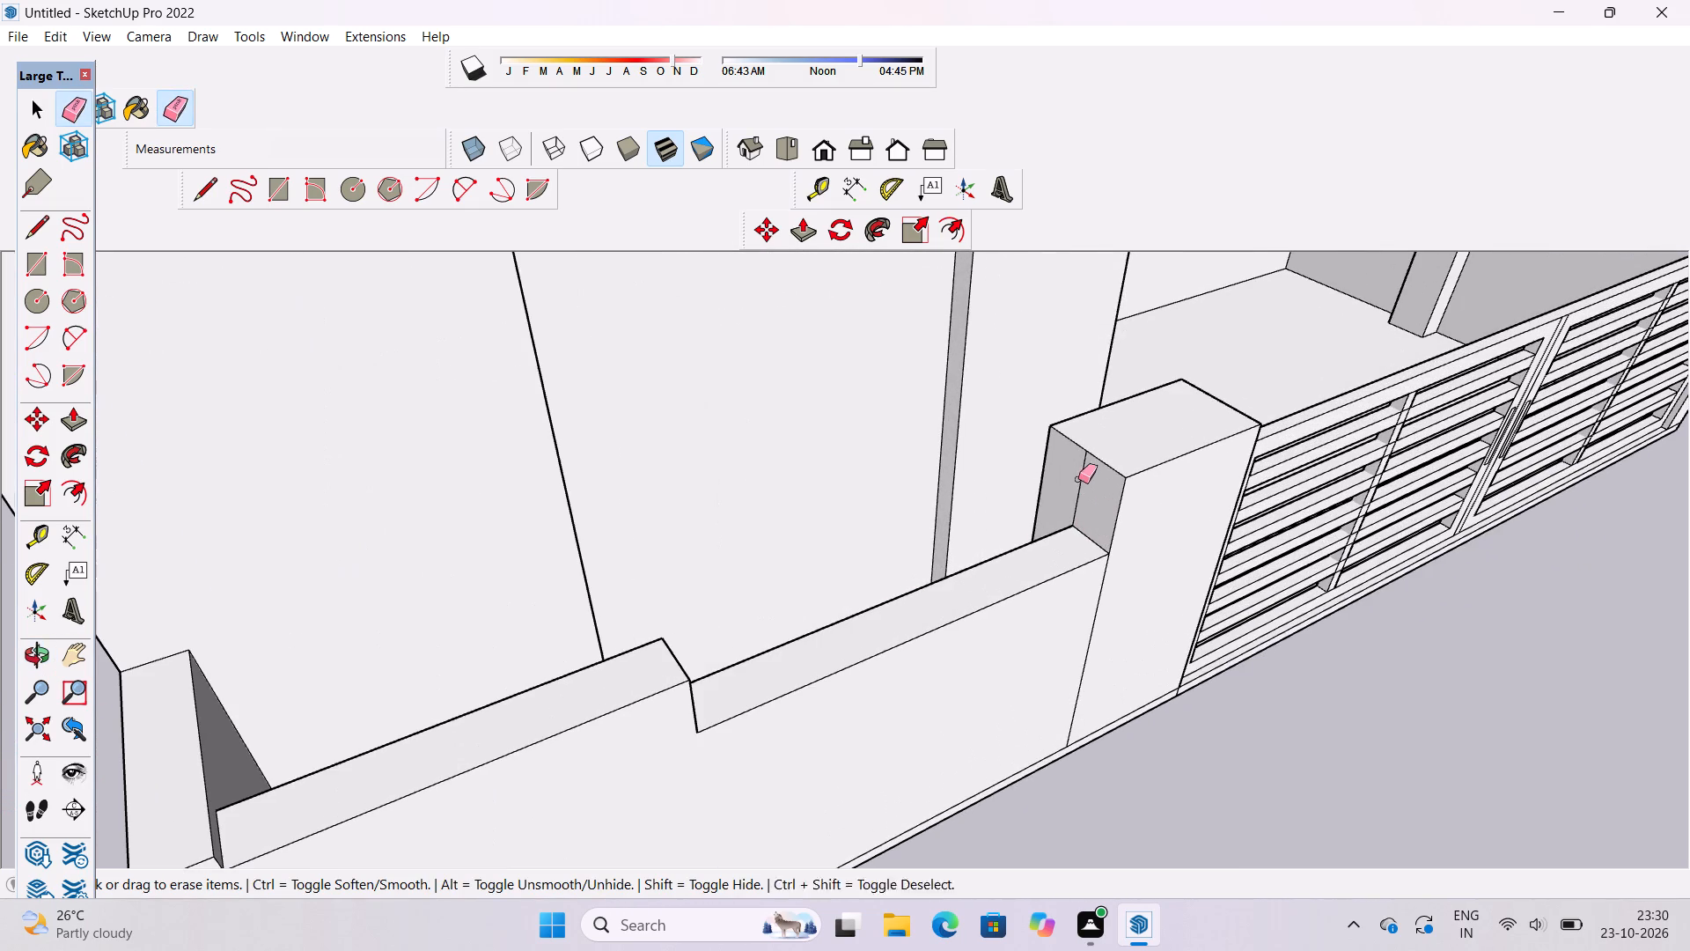
left_click_drag(1078, 479, 1077, 477)
Examine the stepped front wall against the gate, pillar and facade from several angles and distances.
key("o")
scroll(889, 533, "down", 10)
left_click_drag(987, 587, 915, 572)
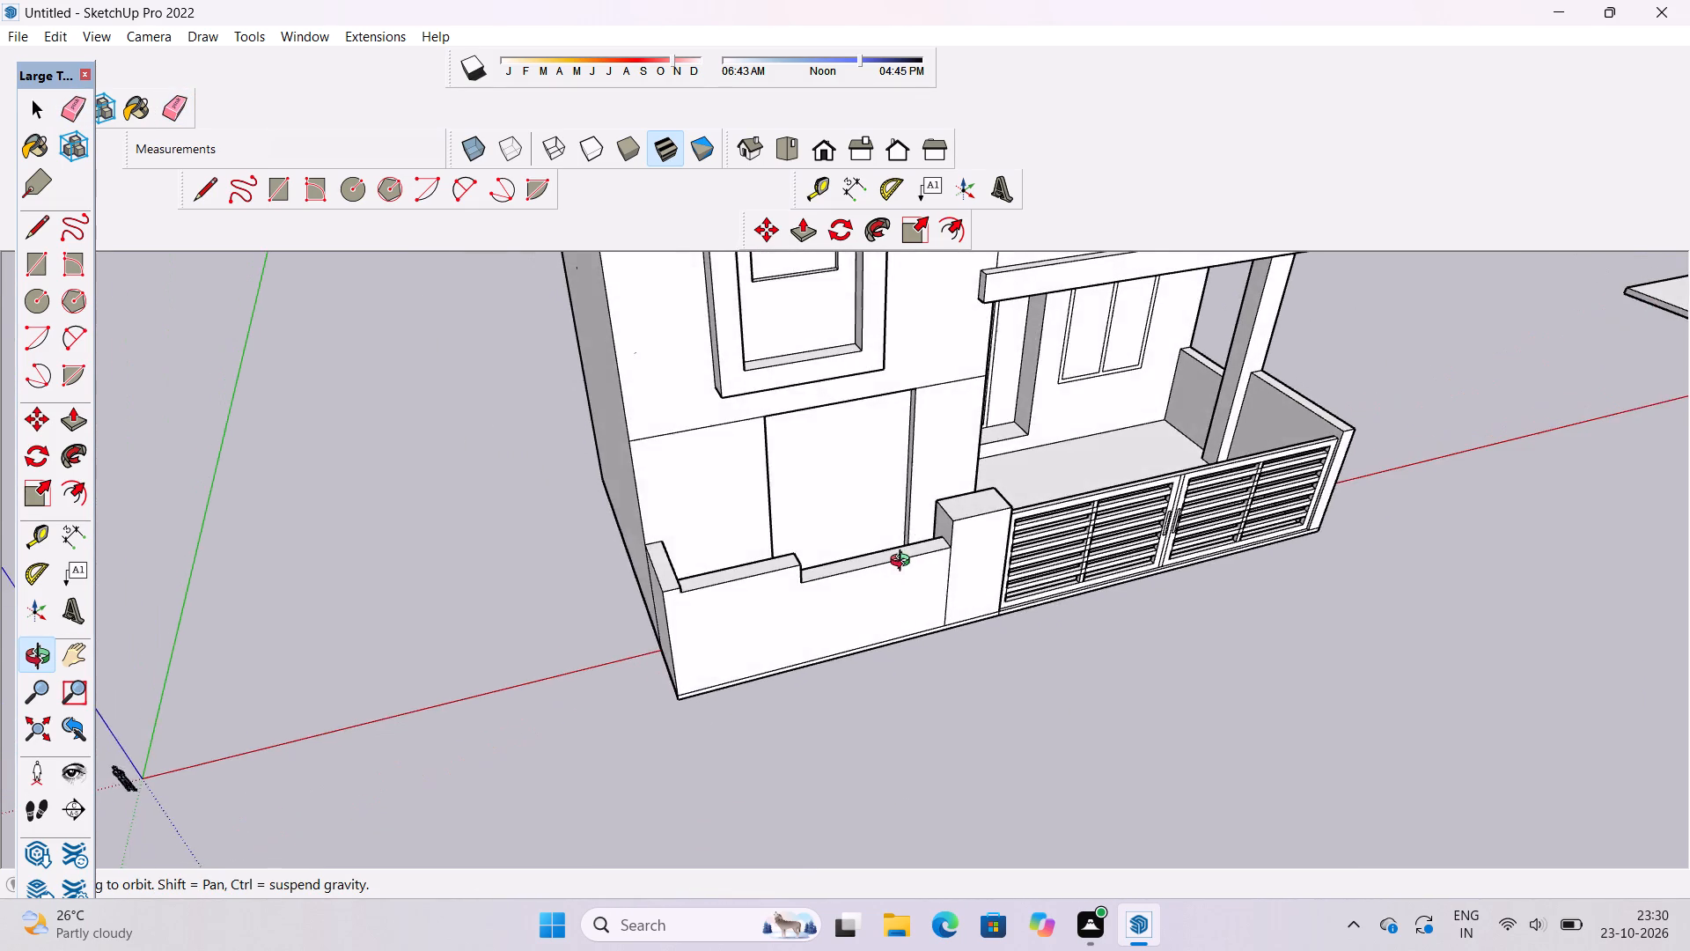
scroll(901, 562, "down", 4)
left_click_drag(908, 645, 794, 524, "shift")
left_click_drag(811, 520, 838, 577, "shift")
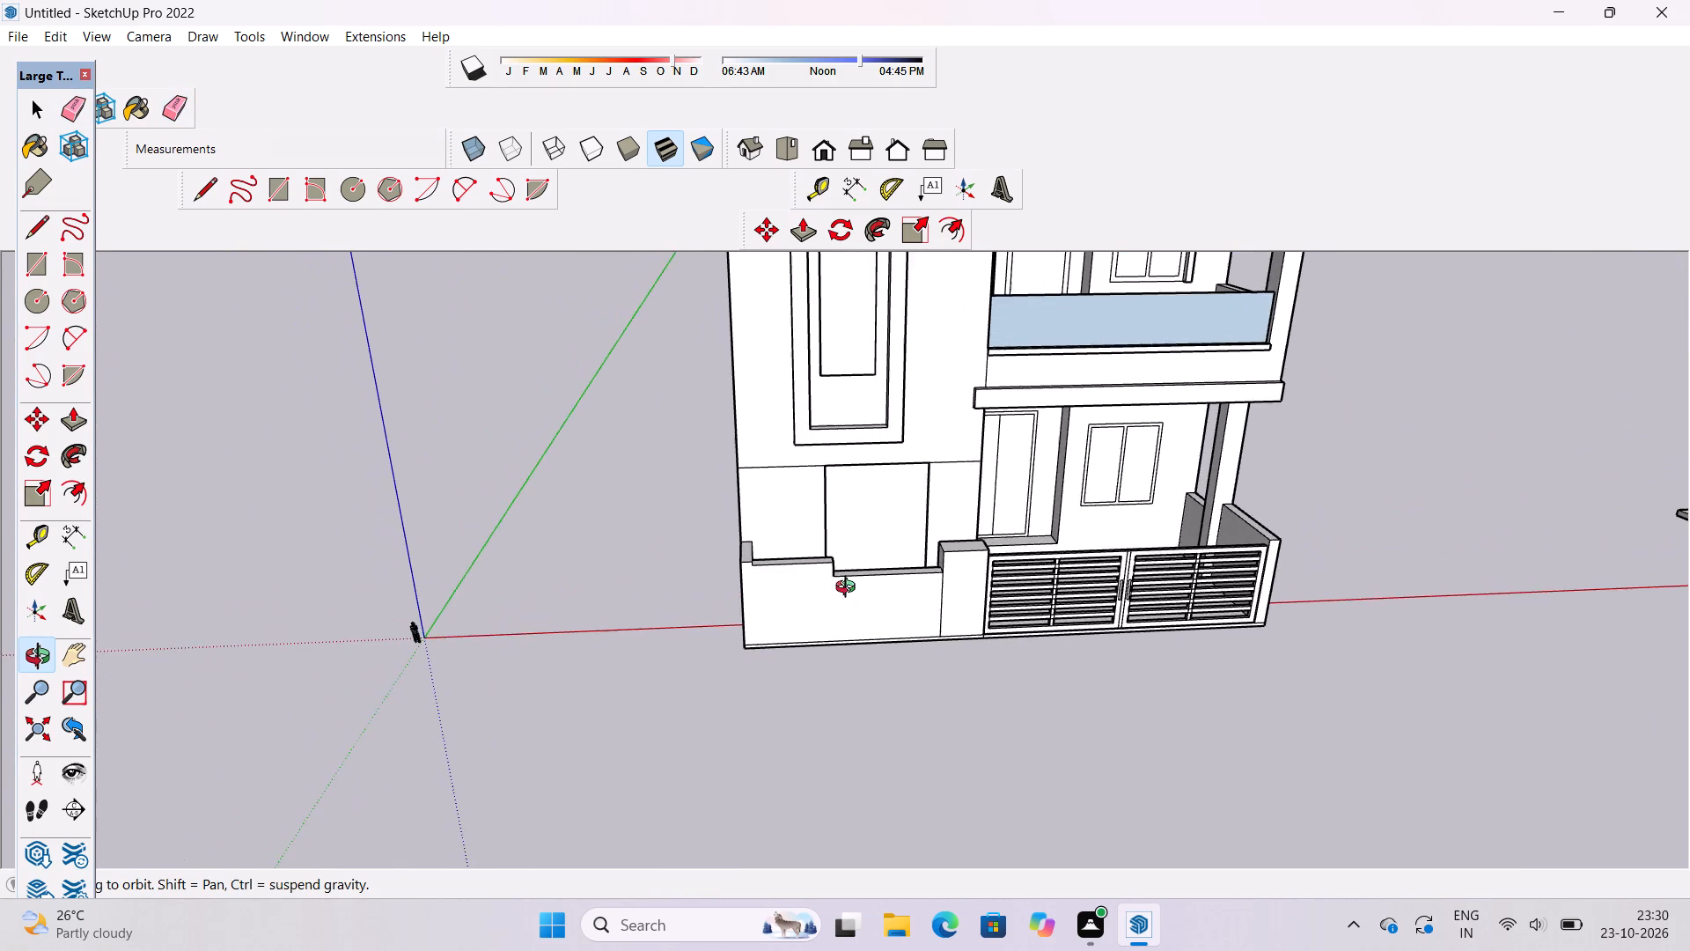
left_click_drag(849, 595, 826, 545)
scroll(827, 556, "up", 4)
left_click_drag(855, 568, 743, 556, "shift")
left_click_drag(743, 556, 753, 601)
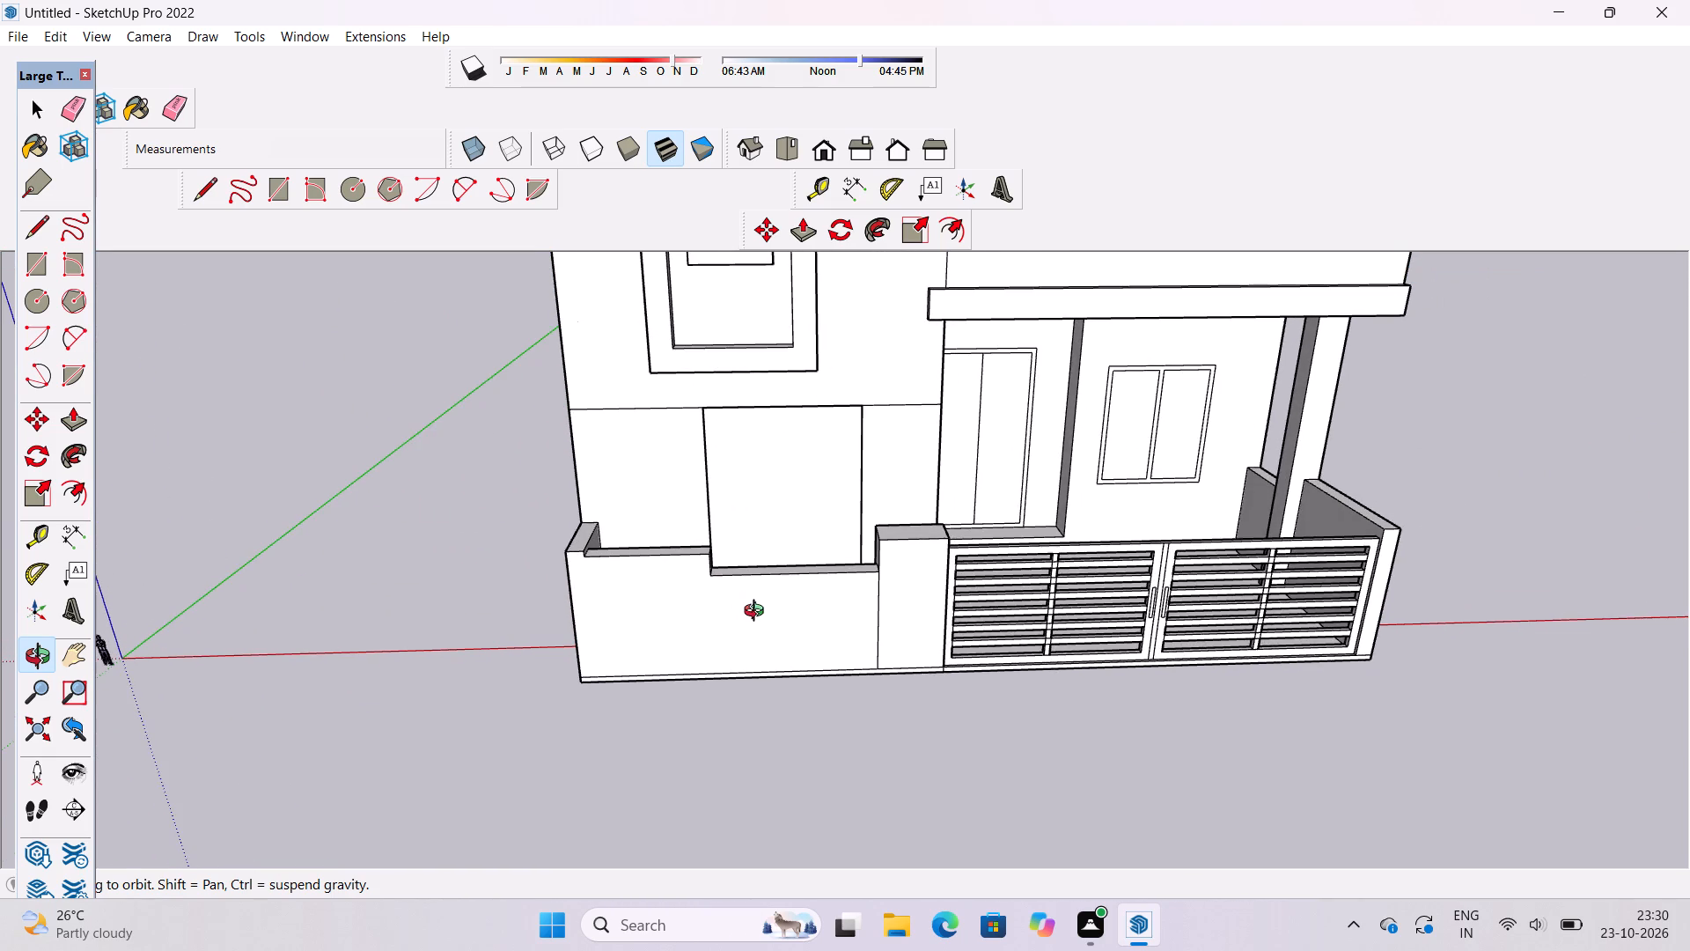
scroll(758, 614, "up", 2)
left_click_drag(757, 611, 731, 629, "shift")
scroll(724, 600, "up", 3)
left_click_drag(718, 601, 688, 631, "shift")
scroll(711, 627, "up", 3)
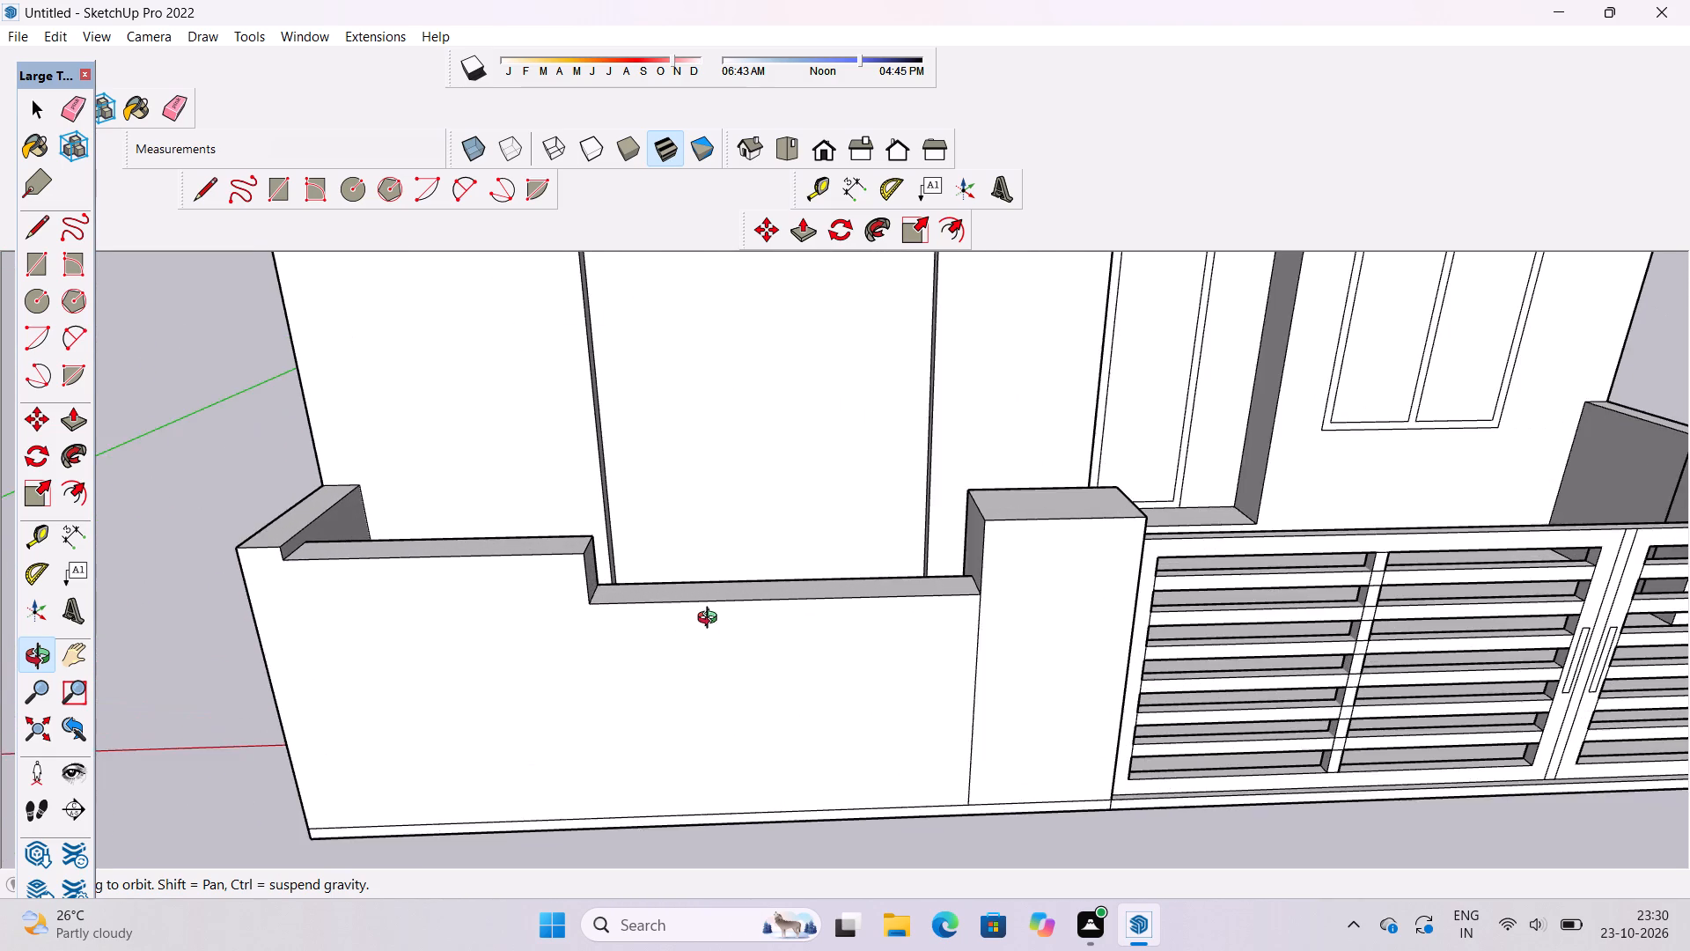
left_click_drag(714, 616, 731, 644, "shift")
left_click_drag(731, 645, 569, 637)
scroll(598, 555, "up", 4)
left_click_drag(598, 555, 603, 605, "shift")
left_click_drag(639, 616, 834, 595)
left_click_drag(837, 616, 624, 554, "shift")
left_click_drag(636, 566, 666, 600)
left_click_drag(669, 601, 676, 573, "shift")
scroll(690, 561, "down", 2)
left_click_drag(701, 569, 622, 572)
scroll(627, 572, "up", 2)
left_click_drag(644, 571, 685, 586, "shift")
left_click(689, 584)
left_click_drag(692, 584, 700, 581)
Push the top of the lower wall section beside the gate pillar down a further 1.3'.
key("p")
scroll(710, 567, "up", 3)
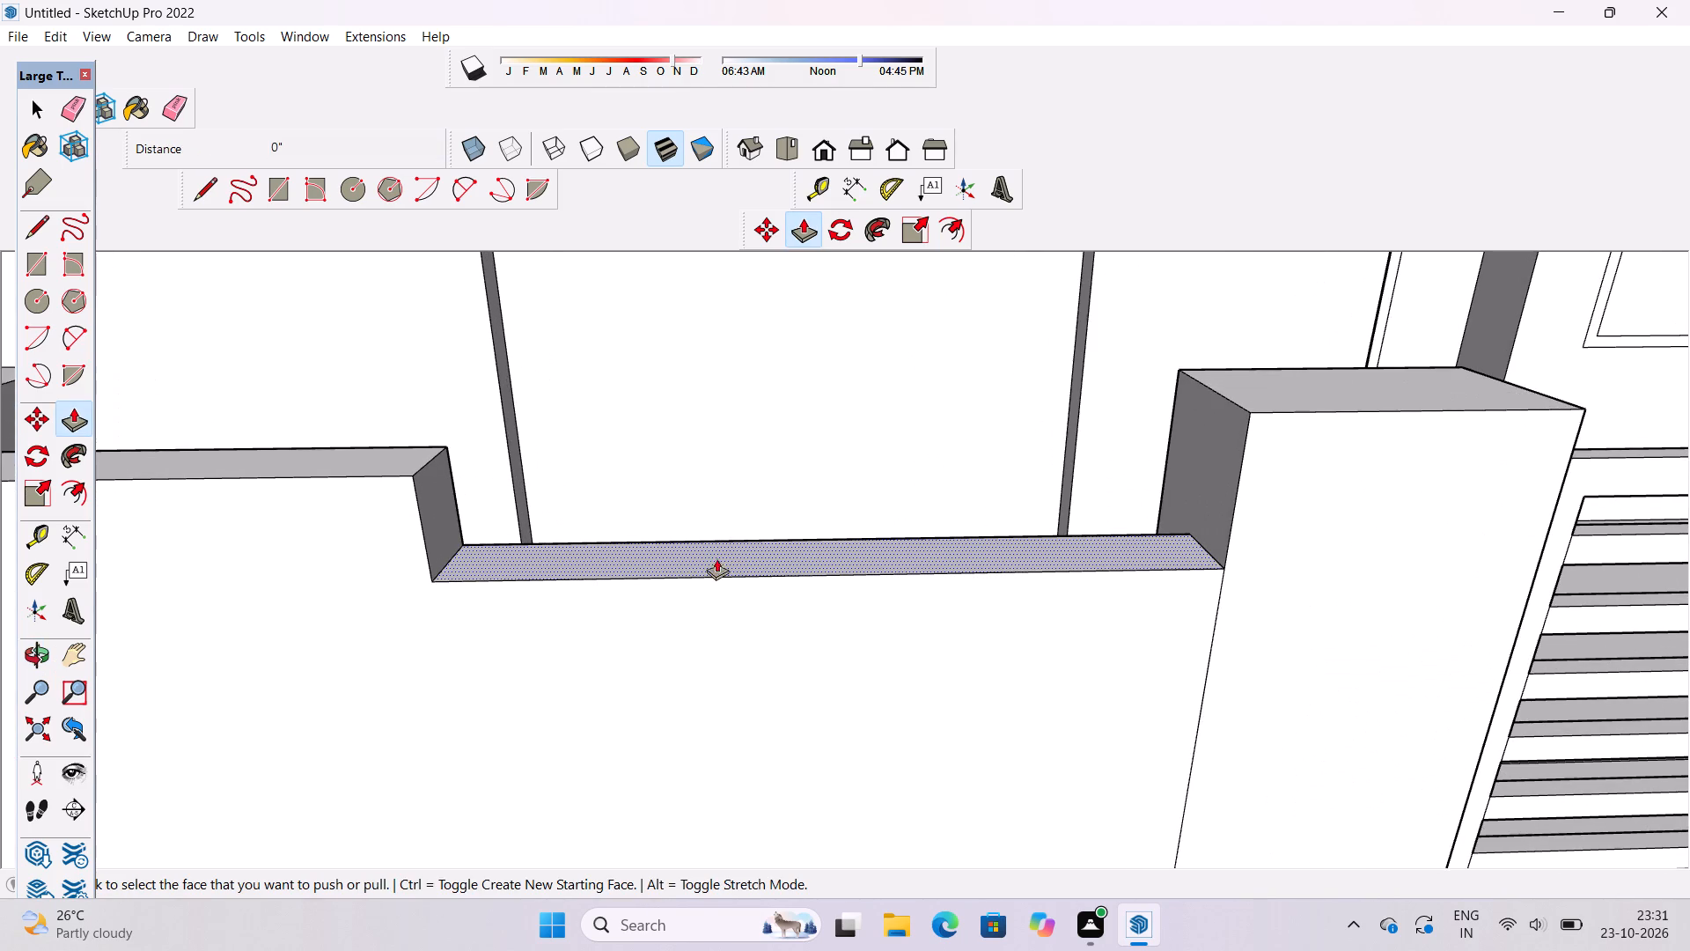
left_click(725, 550)
scroll(725, 550, "down", 3)
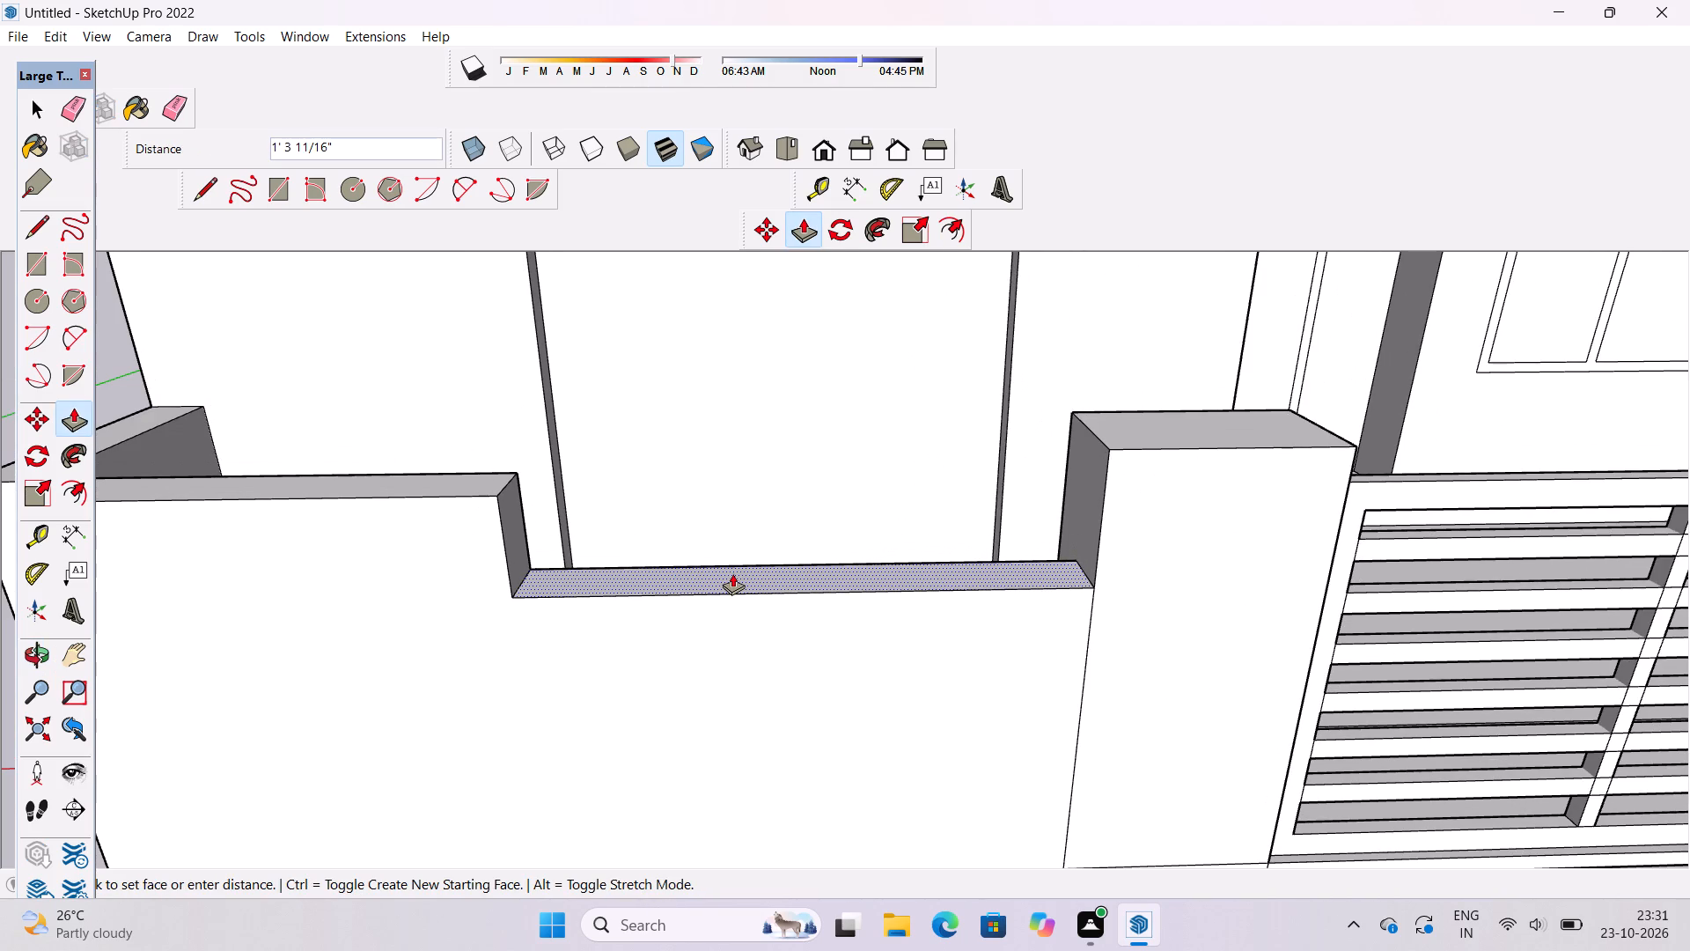
type("1.3'")
key("Return")
scroll(833, 535, "down", 4)
scroll(687, 549, "up", 1)
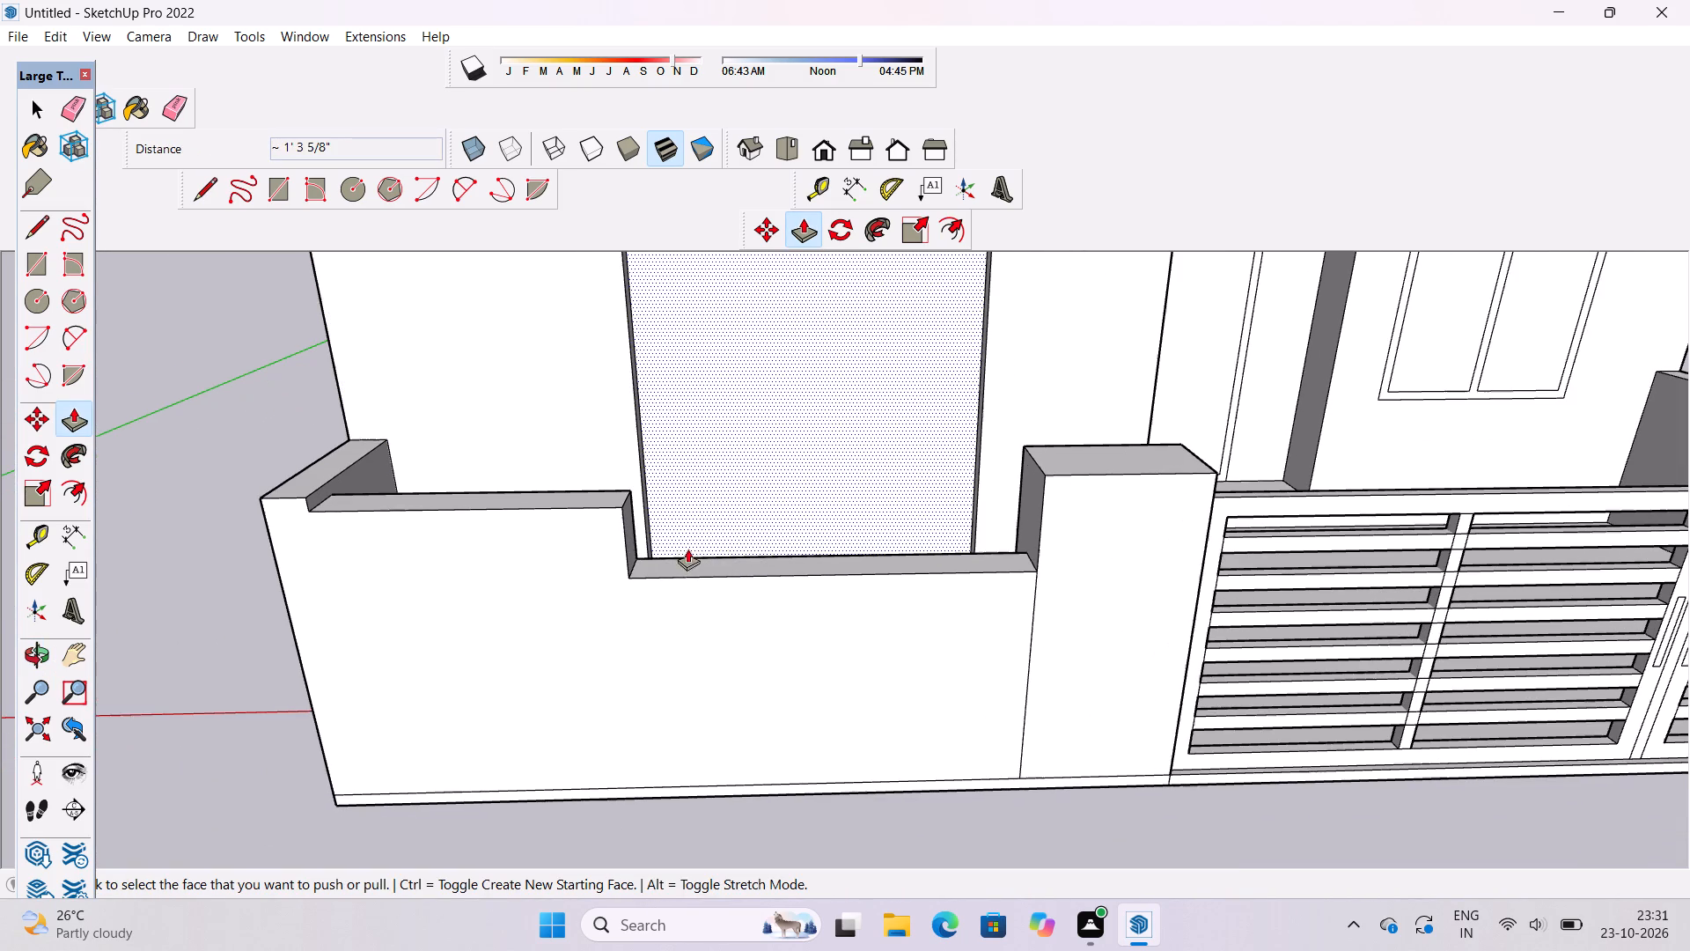
Draw a vertical line about 5' 3 5/8" long up the middle of the wall step's end face, from bottom to top edge.
key("o")
left_click_drag(768, 586, 690, 586, "shift")
scroll(558, 577, "up", 3)
left_click_drag(575, 594, 540, 638, "shift")
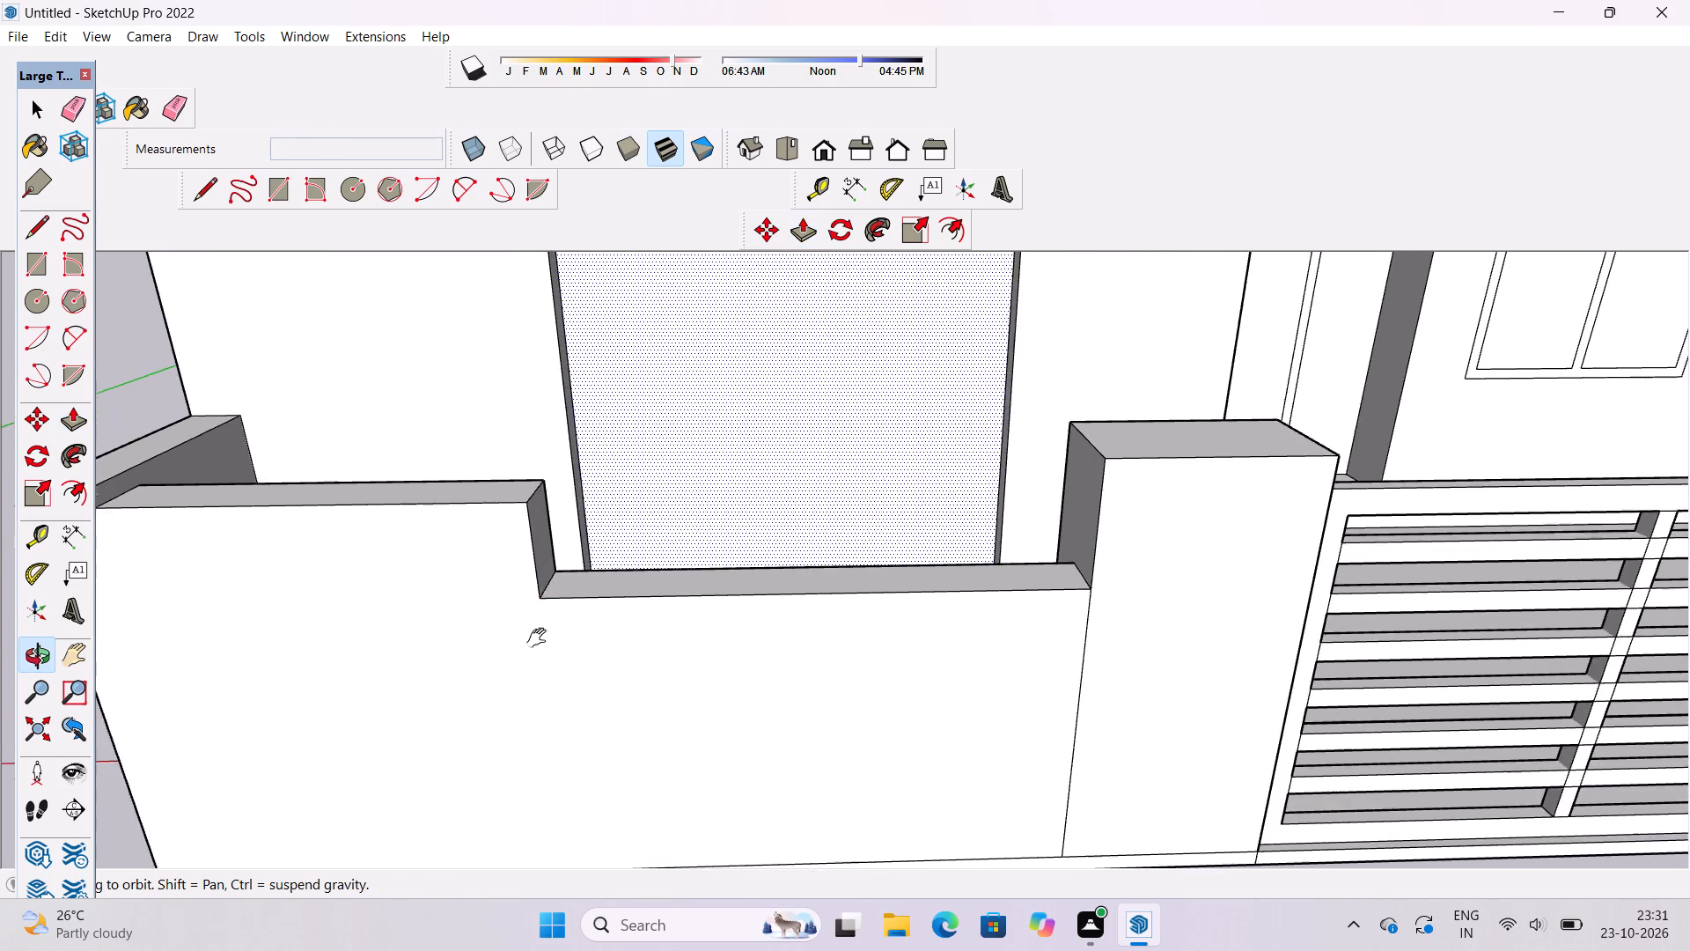
left_click_drag(540, 638, 540, 639, "shift")
left_click_drag(606, 629, 517, 612)
scroll(515, 586, "up", 3)
left_click_drag(539, 565, 493, 574, "shift")
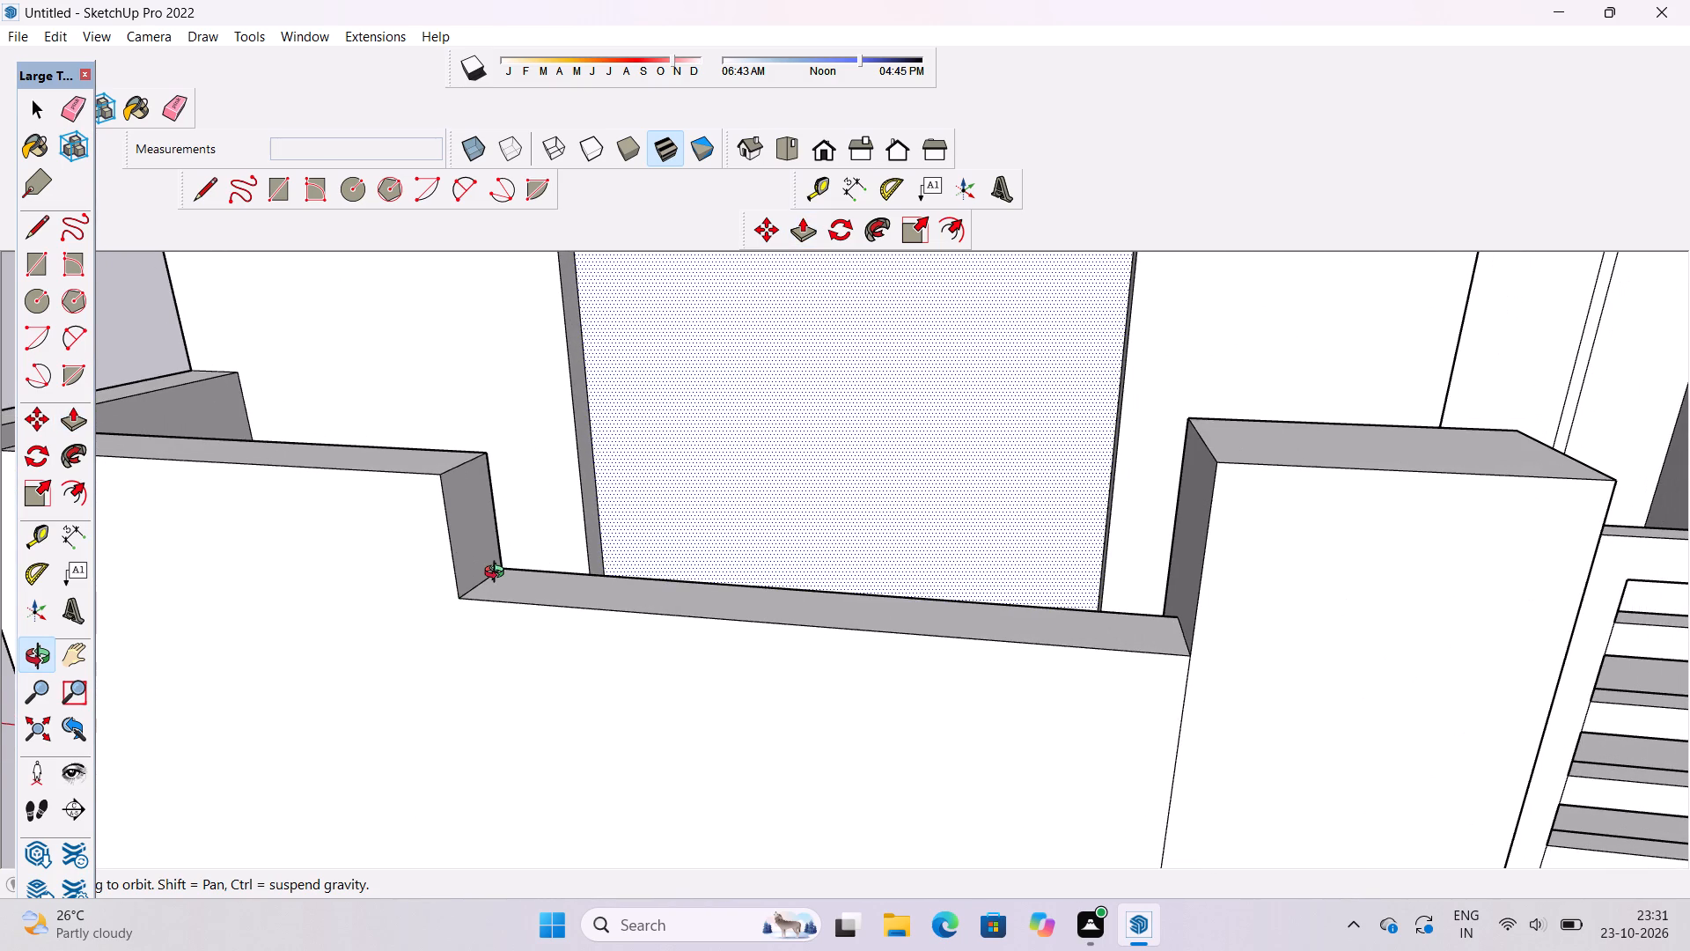
left_click_drag(533, 573, 562, 605, "shift")
left_click_drag(559, 607, 503, 601)
left_click_drag(503, 589, 515, 637, "shift")
left_click_drag(518, 637, 508, 639)
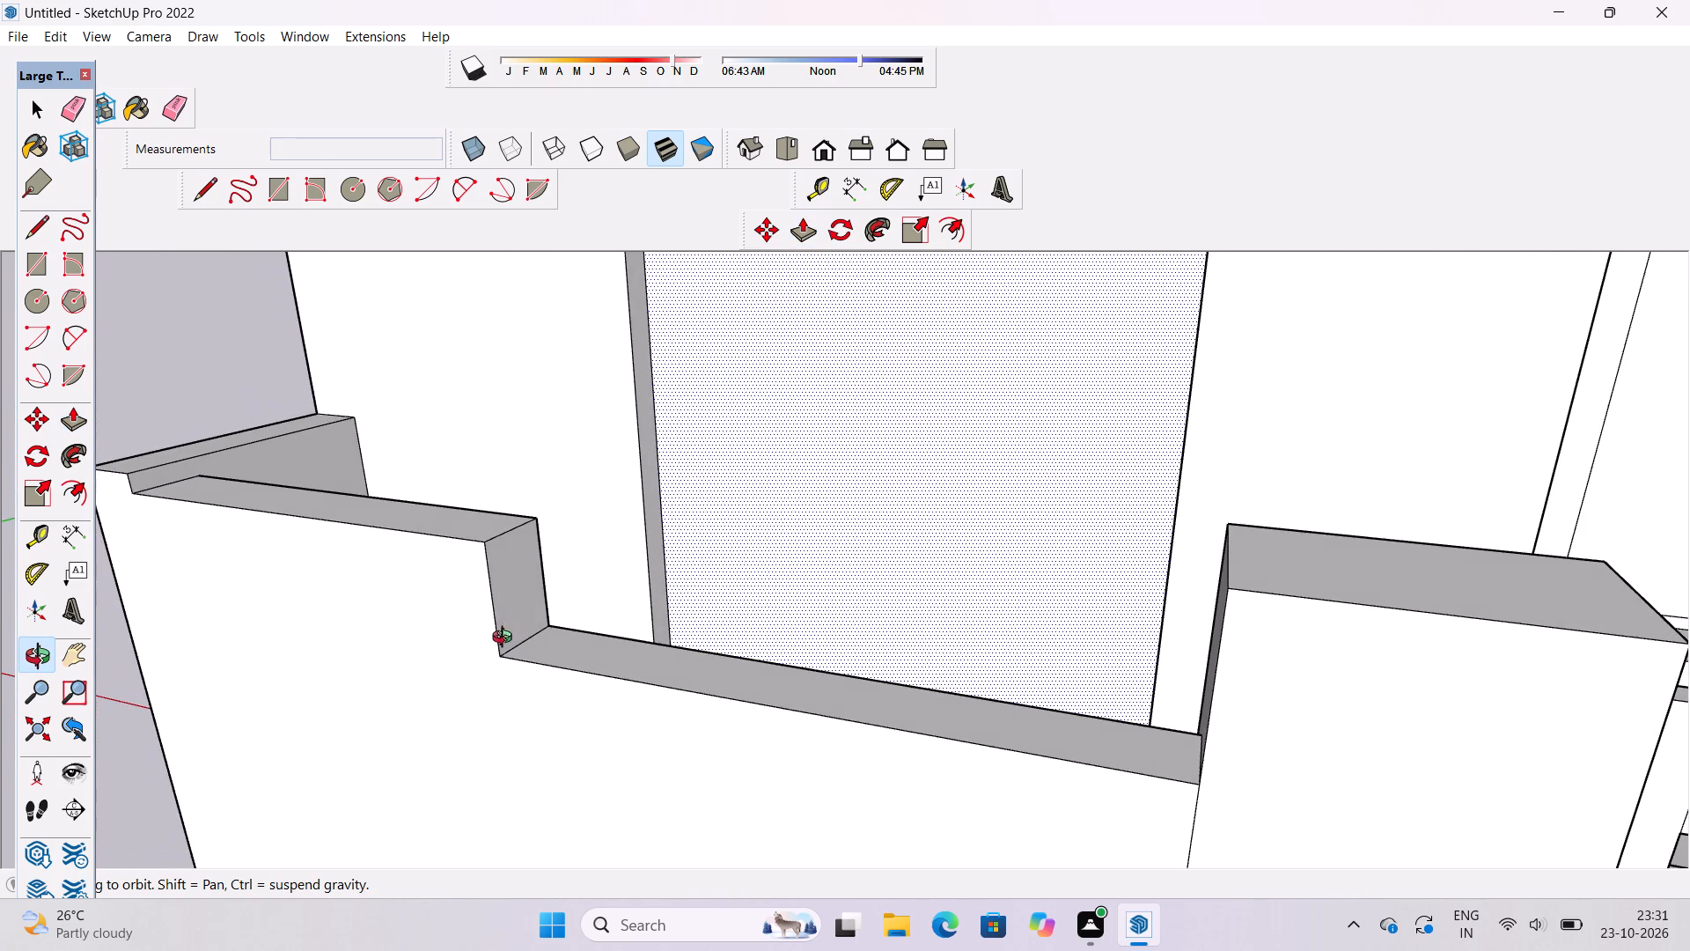
key("l")
scroll(533, 632, "up", 4)
left_click(522, 647)
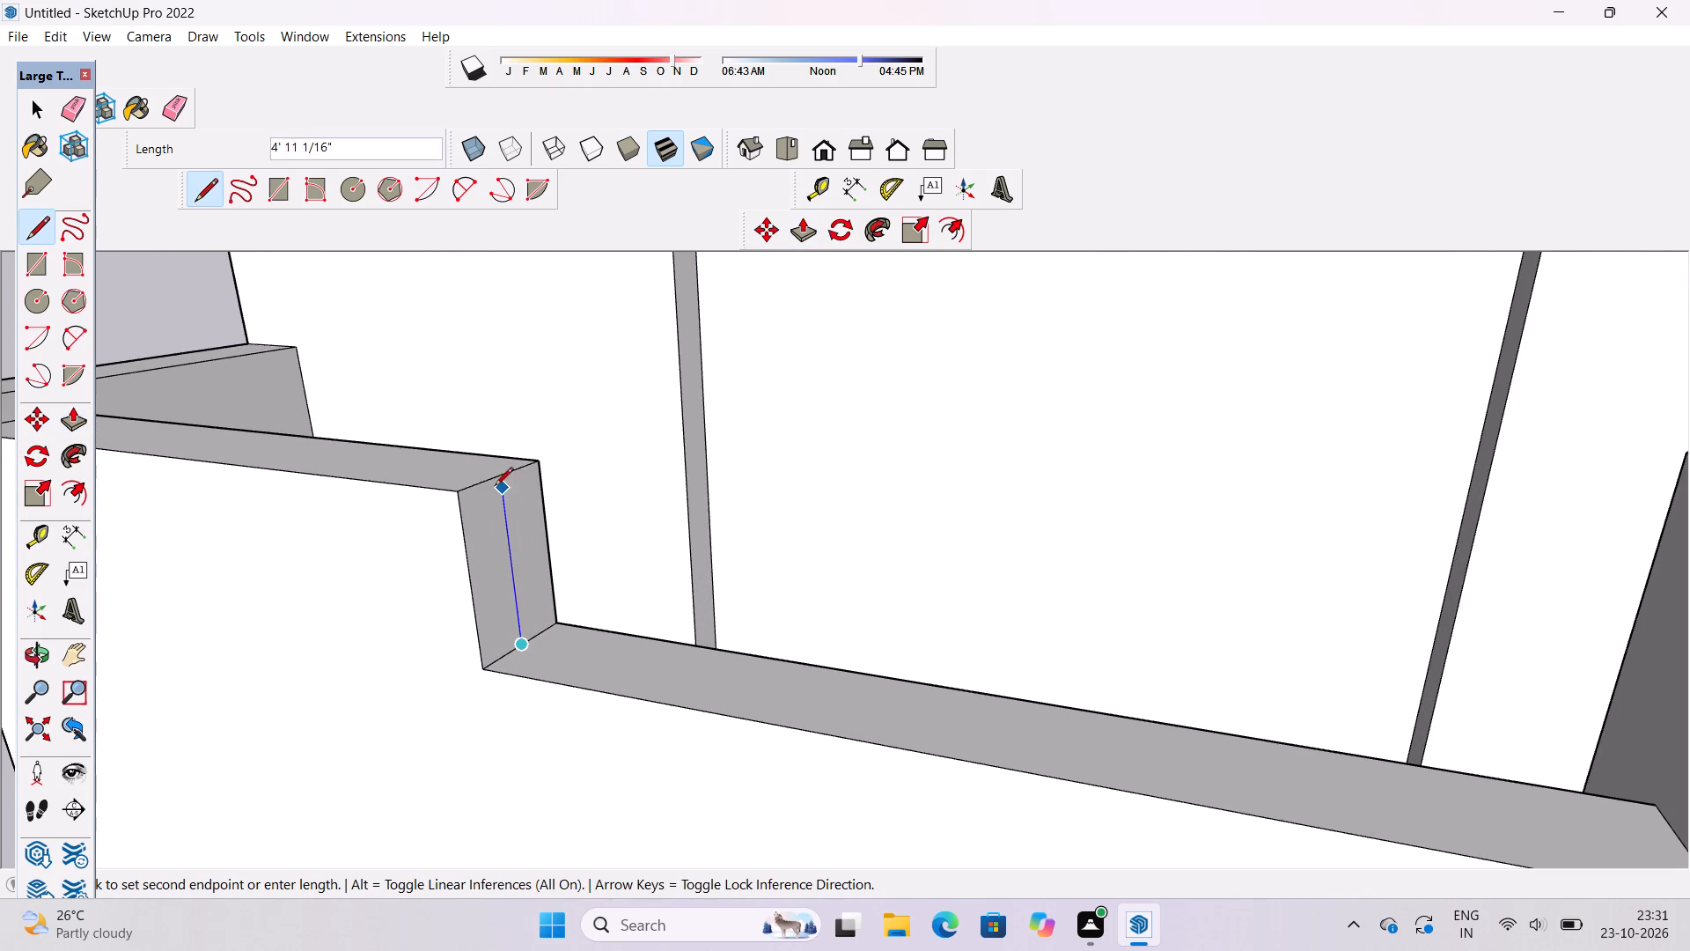
left_click(493, 482)
key("space")
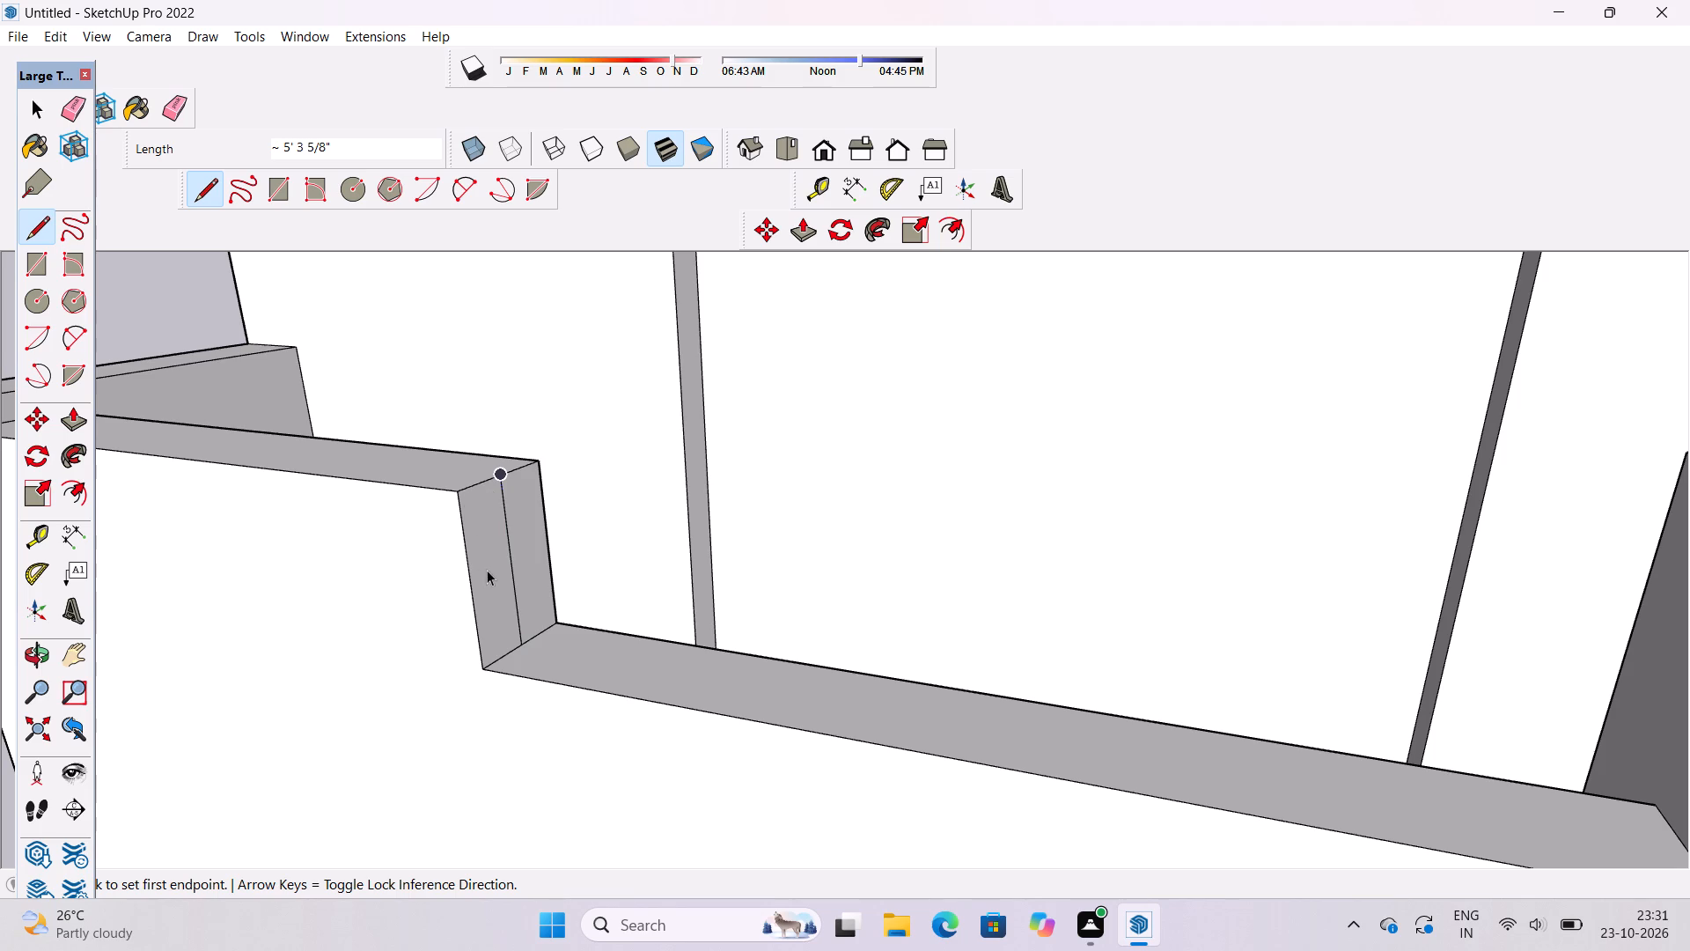
Draw a rectangle about 1' 10" by 1' 1/2" at the top of the step's end face, across the centre line.
scroll(488, 611, "down", 2)
scroll(487, 613, "up", 1)
key("r")
scroll(525, 635, "up", 4)
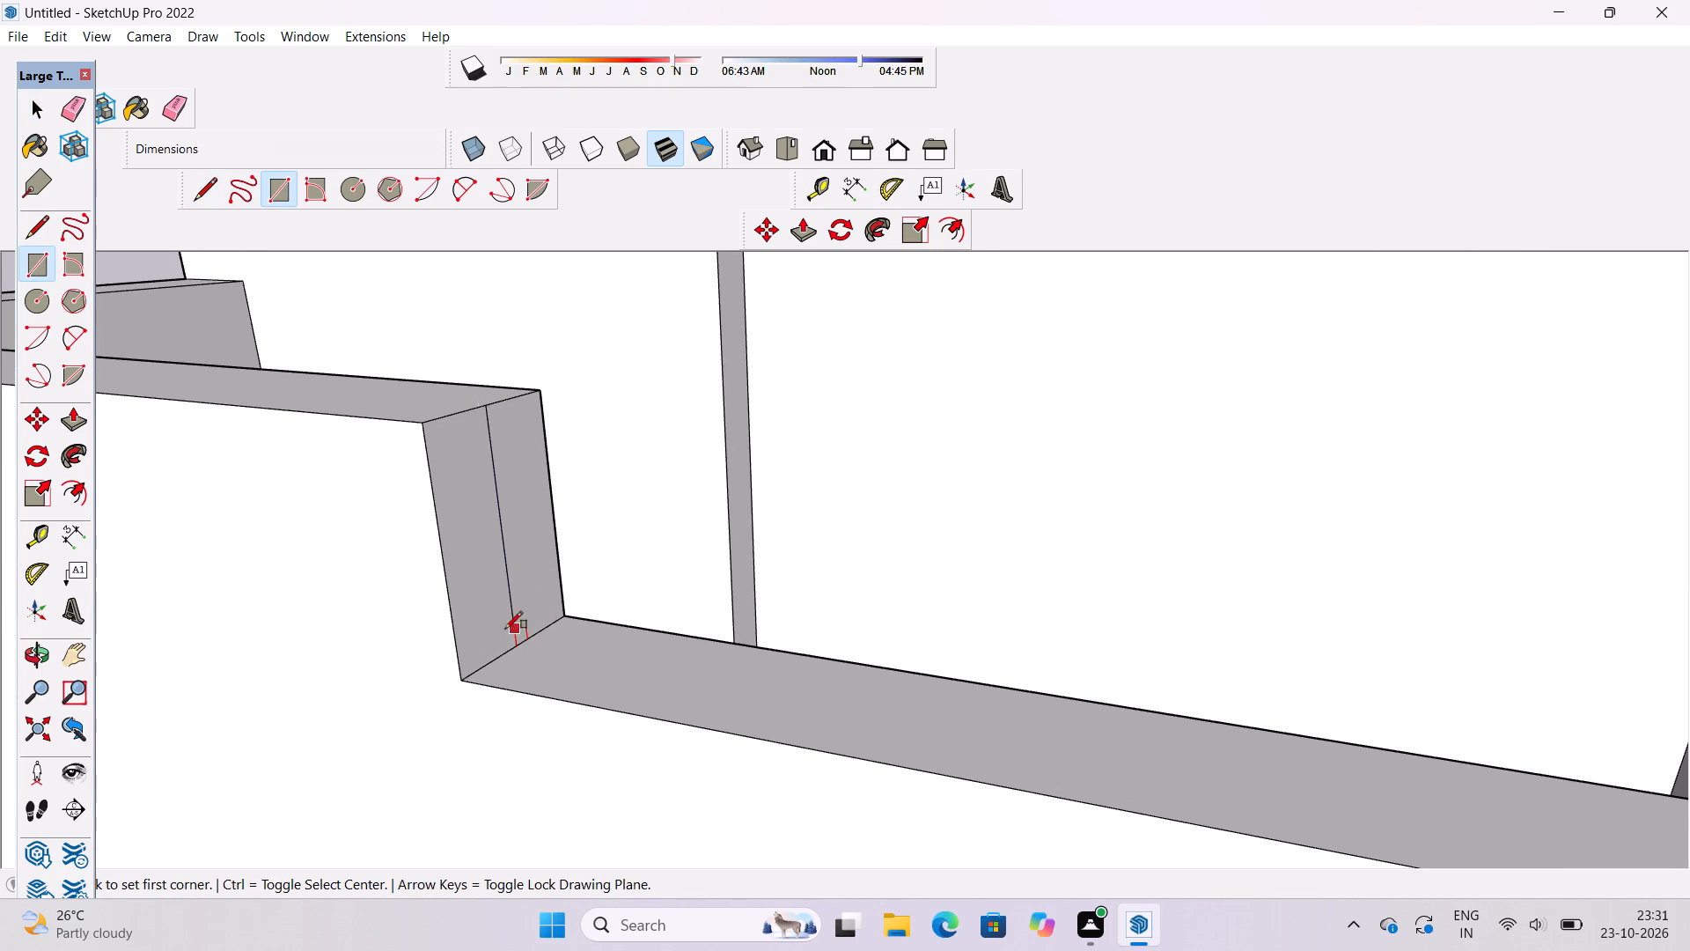
left_click(457, 412)
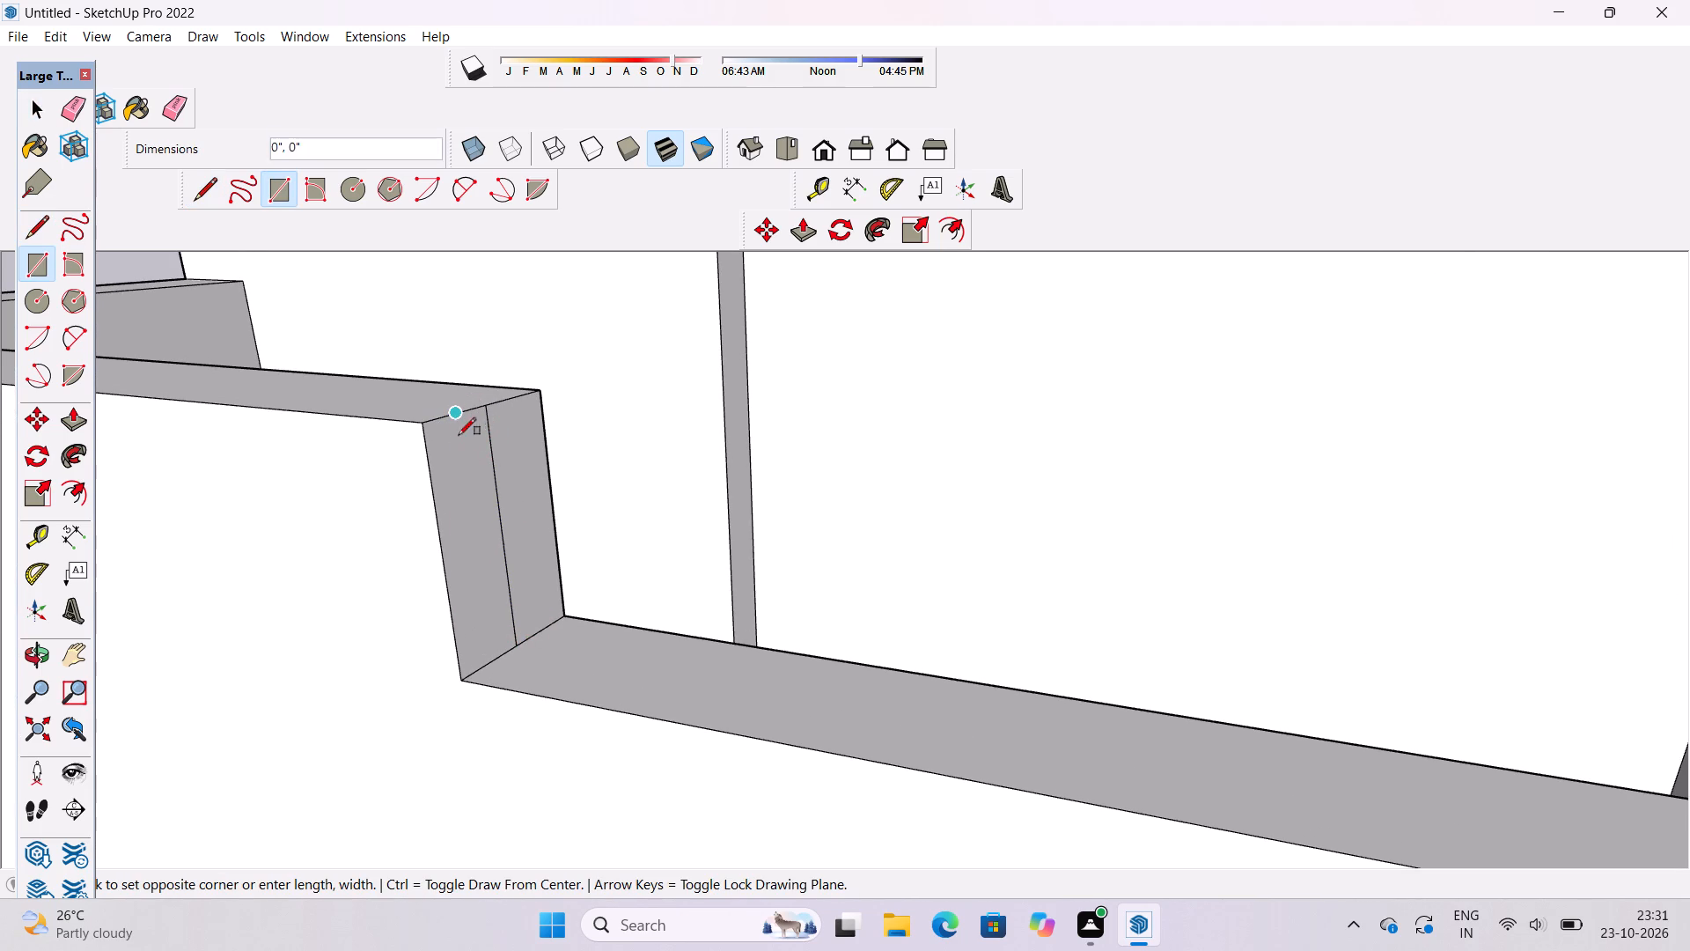
left_click(522, 446)
key("space")
Erase the part of the centre line inside the rectangle at the top of the step's end face.
scroll(478, 449, "up", 3)
key("e")
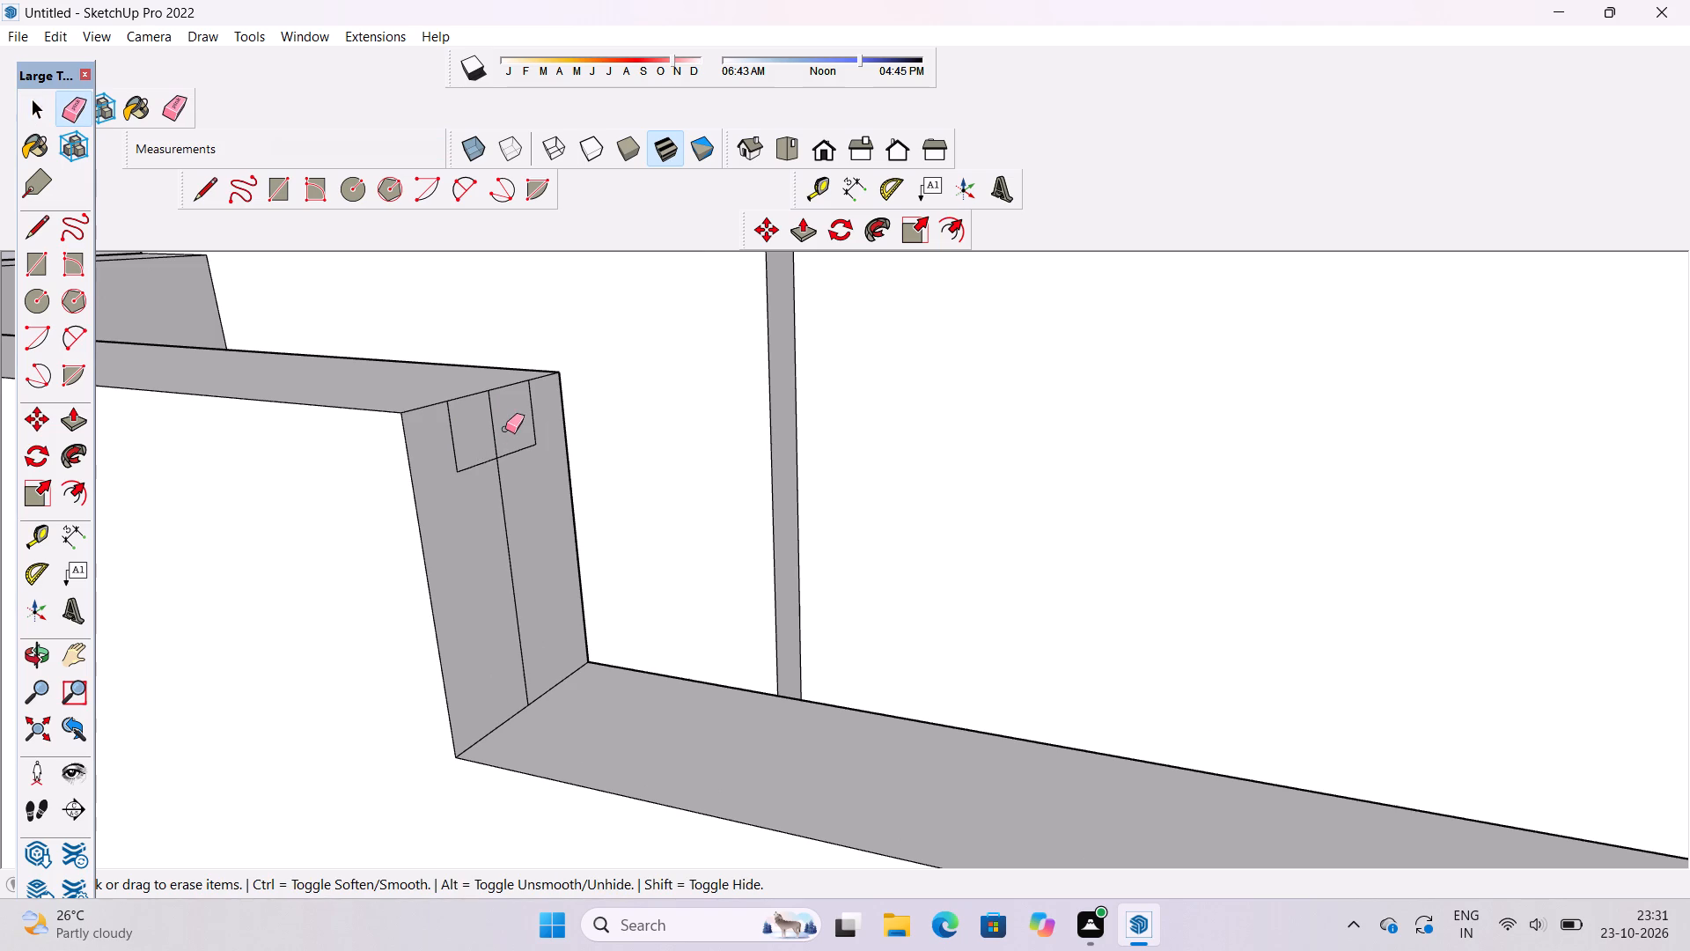
left_click_drag(505, 429, 475, 446)
Copy the top rectangle straight down the step's end face twice at 2' spacing.
scroll(473, 439, "down", 5)
key("space")
double_click(473, 421)
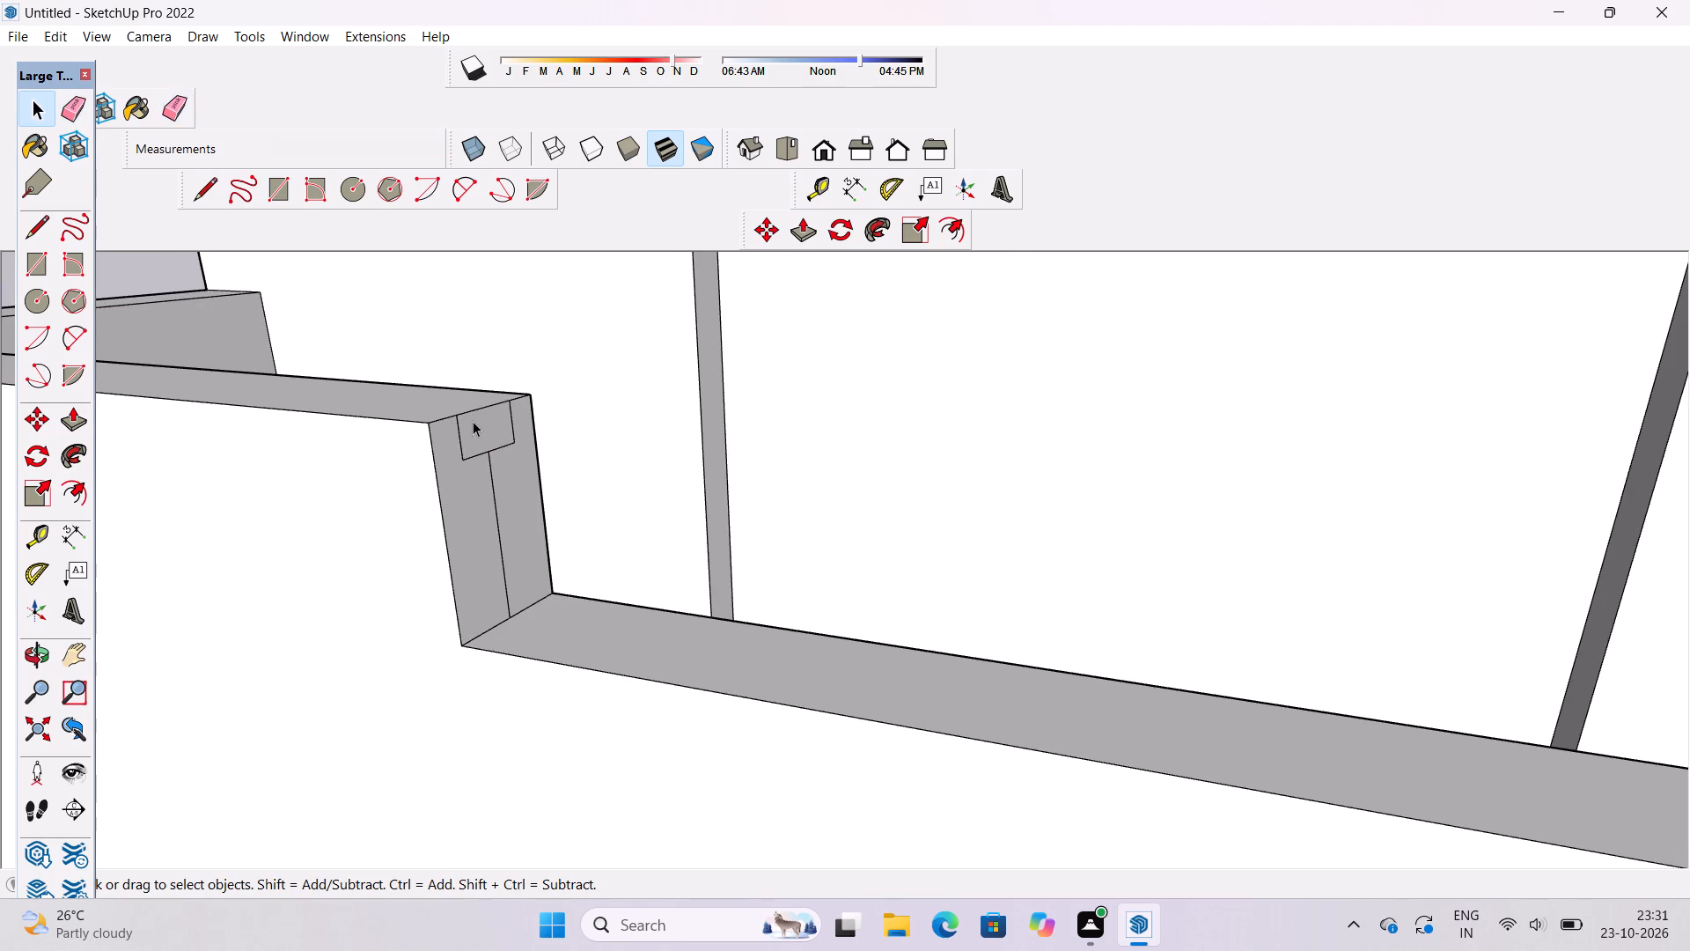
key("m")
left_click(462, 465)
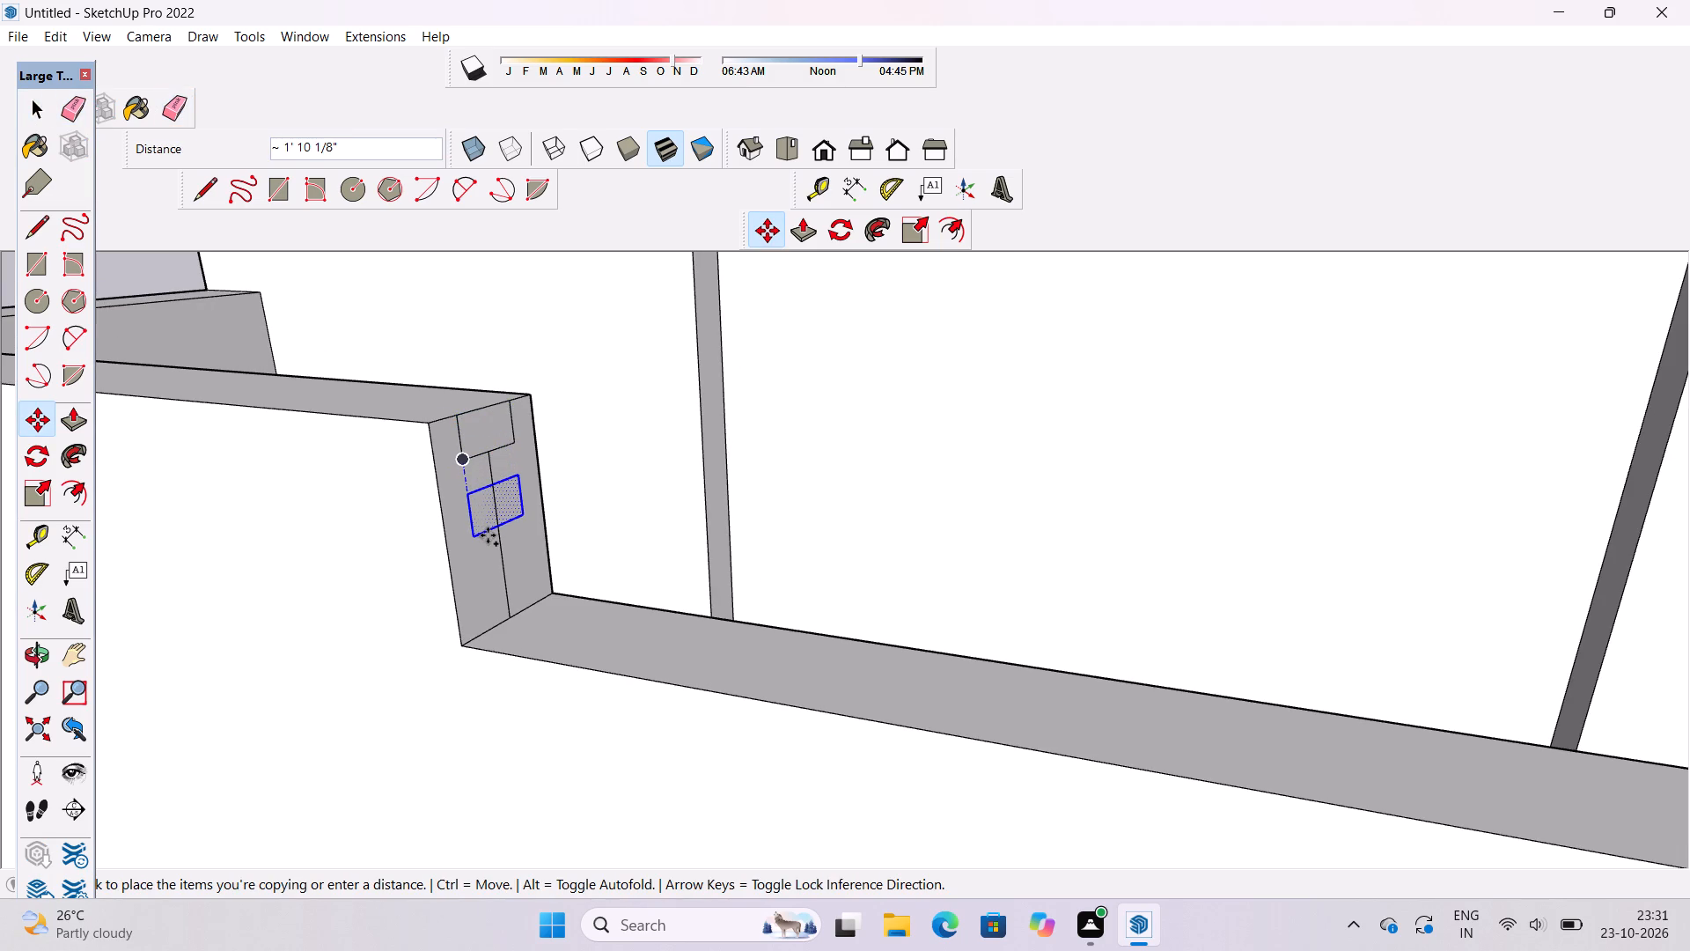
type("2'")
key("Return")
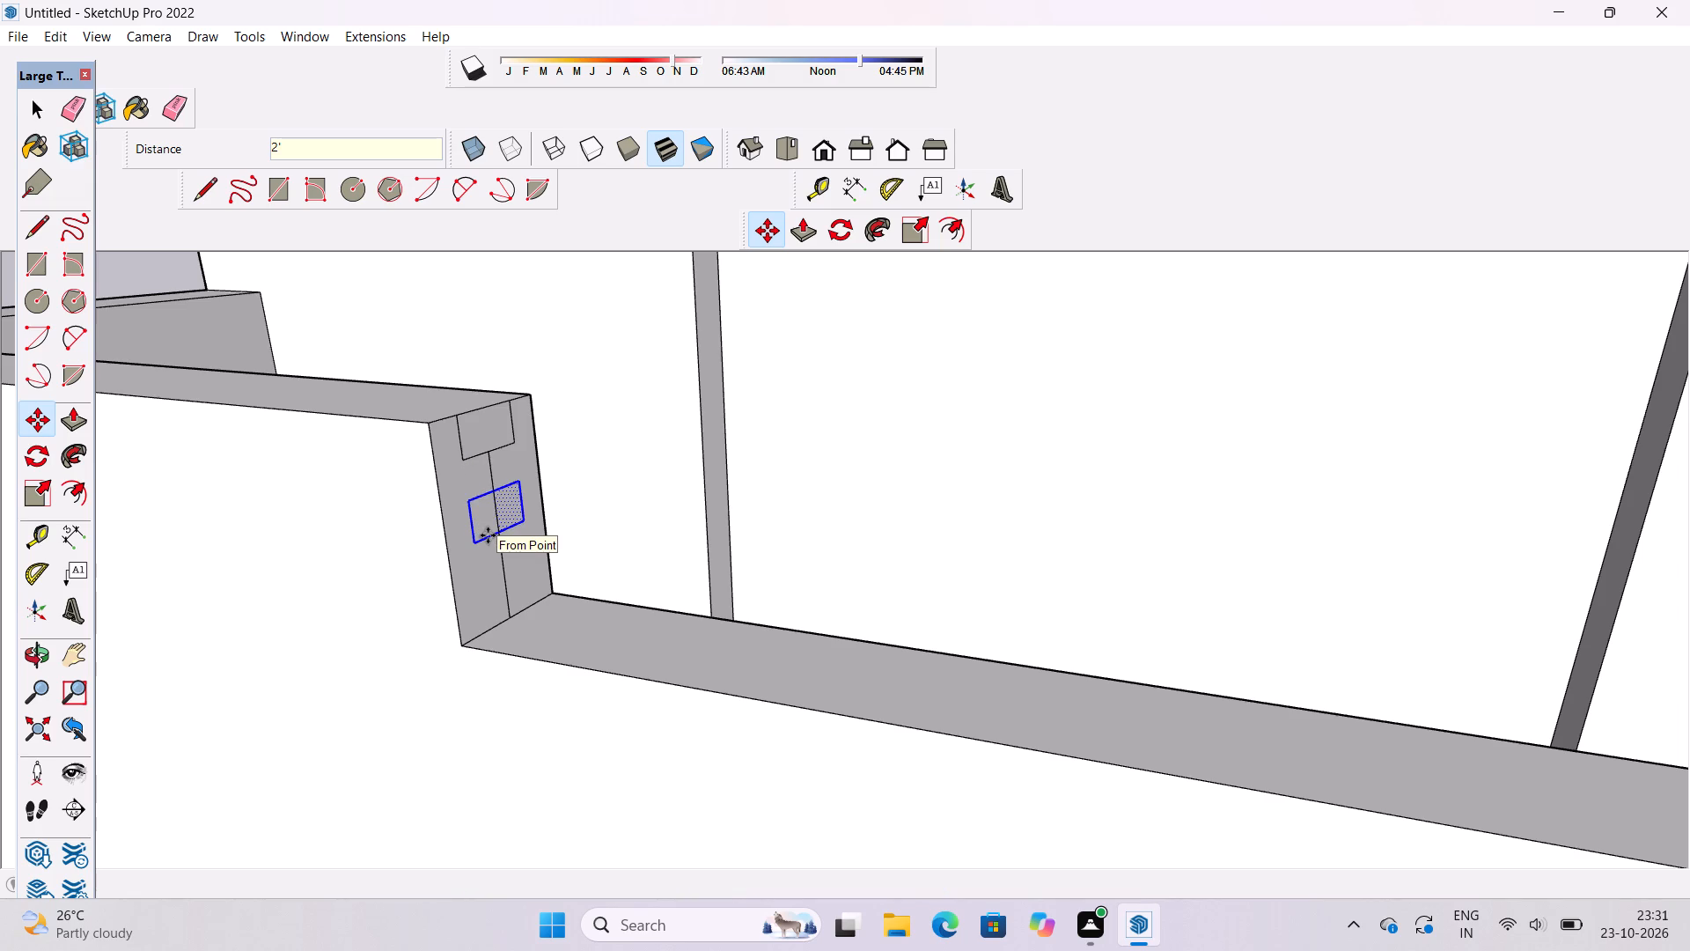
key("asterisk")
key("2")
key("Return")
key("space")
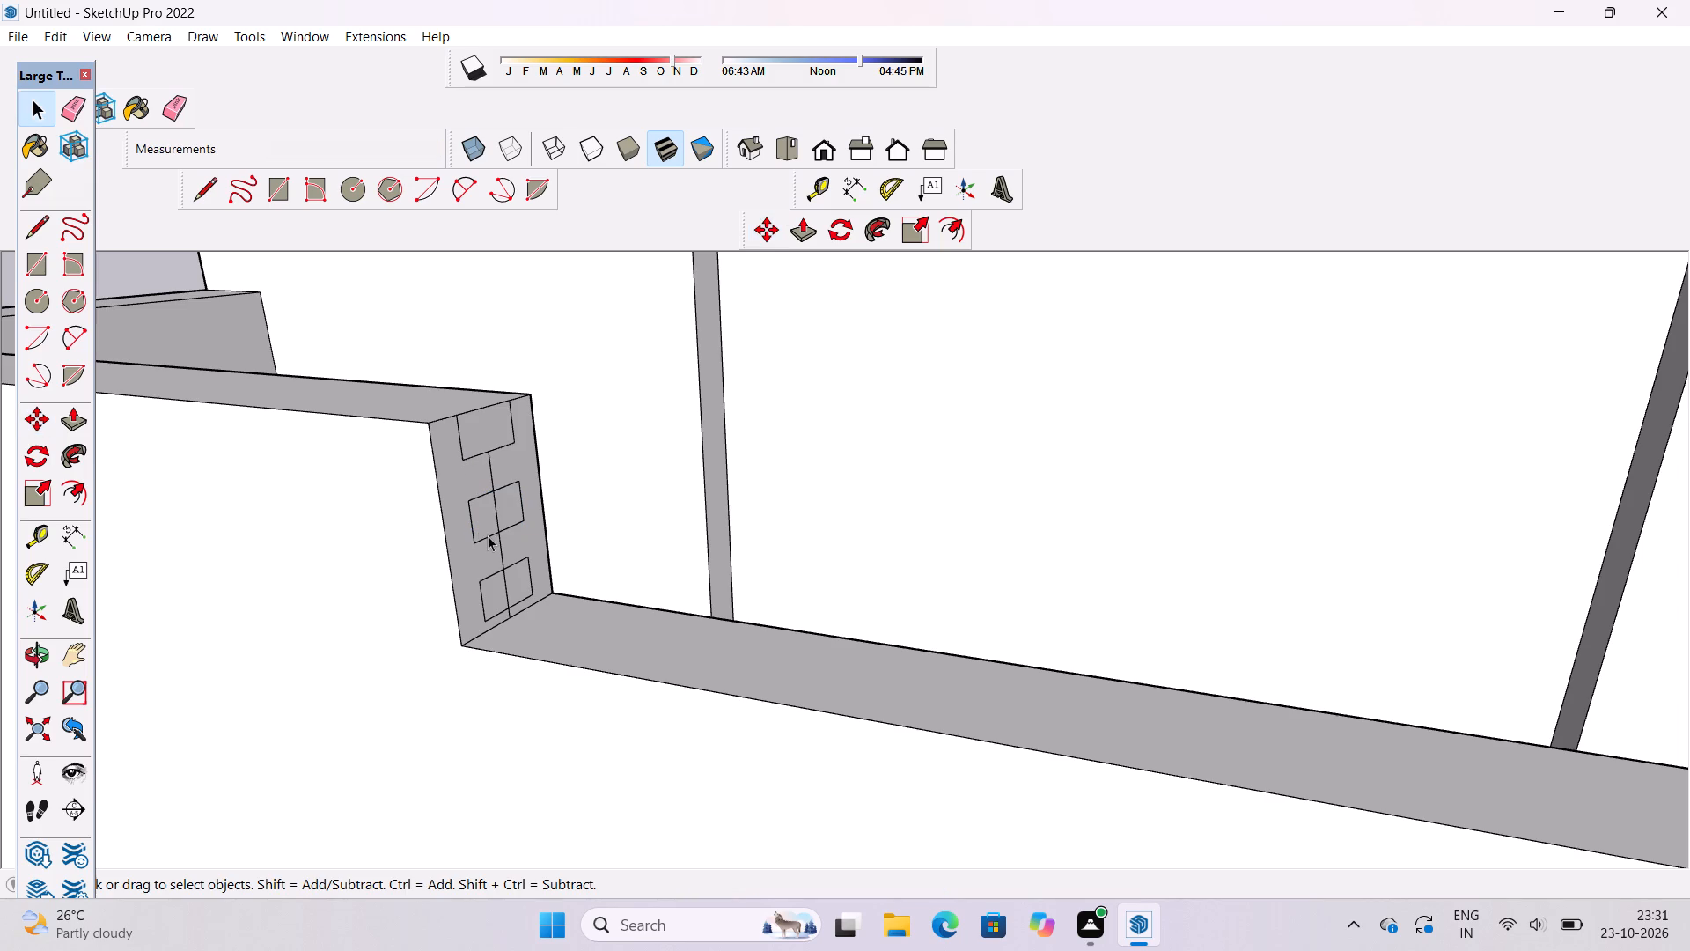
Erase the remaining centre line segments between, inside and below the rectangles on the step's end face.
key("e")
scroll(516, 544, "up", 4)
left_click_drag(487, 424, 474, 439)
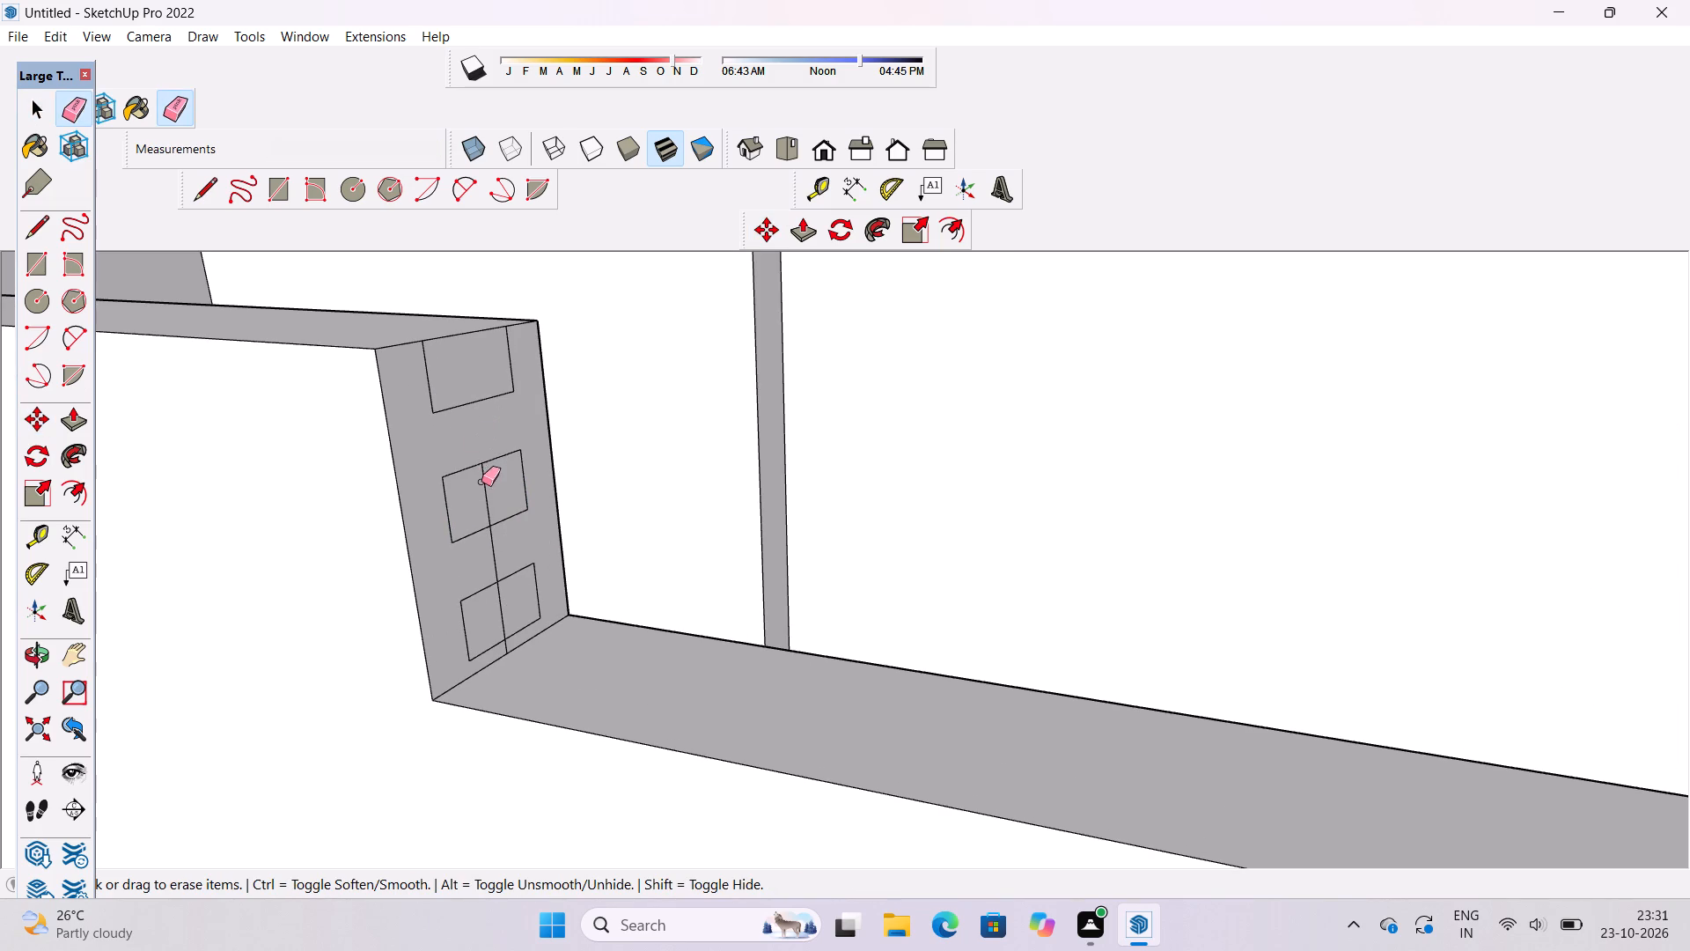
left_click_drag(481, 483, 481, 491)
left_click_drag(481, 491, 490, 504)
left_click_drag(500, 557, 487, 544)
left_click_drag(511, 614, 495, 606)
scroll(508, 654, "up", 9)
left_click_drag(511, 629, 492, 636)
Examine the three rectangles on the step's end face and the stepped wall against the gate pillar and gate.
key("o")
scroll(496, 629, "down", 4)
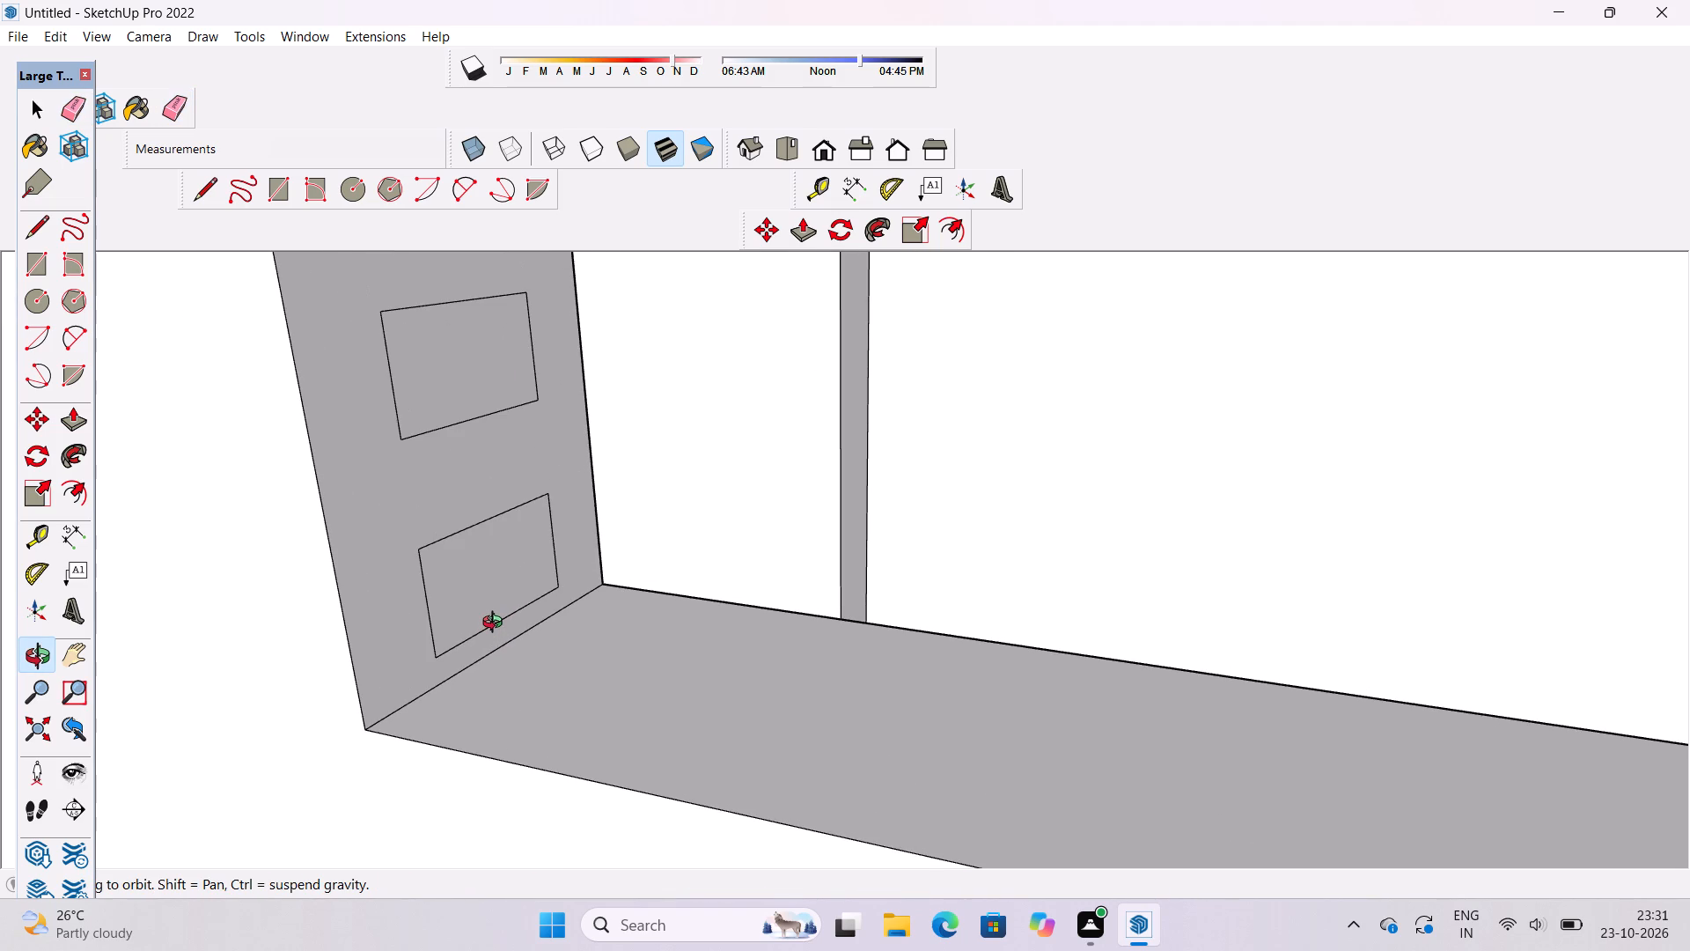
scroll(496, 624, "down", 3)
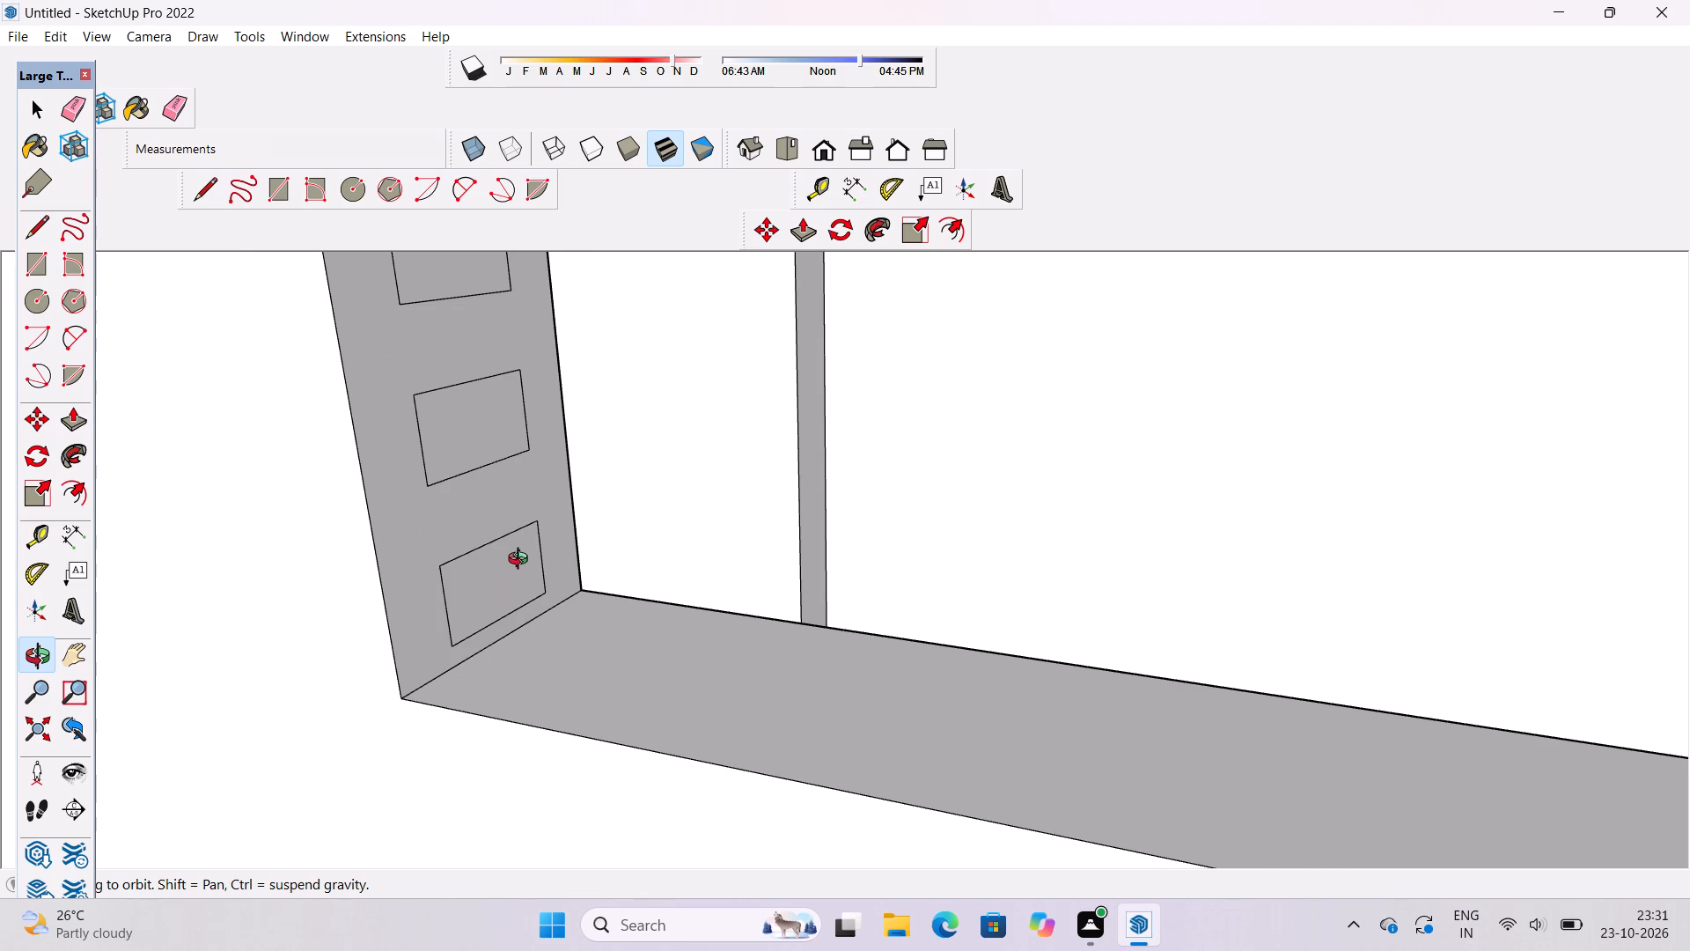
scroll(536, 527, "down", 1)
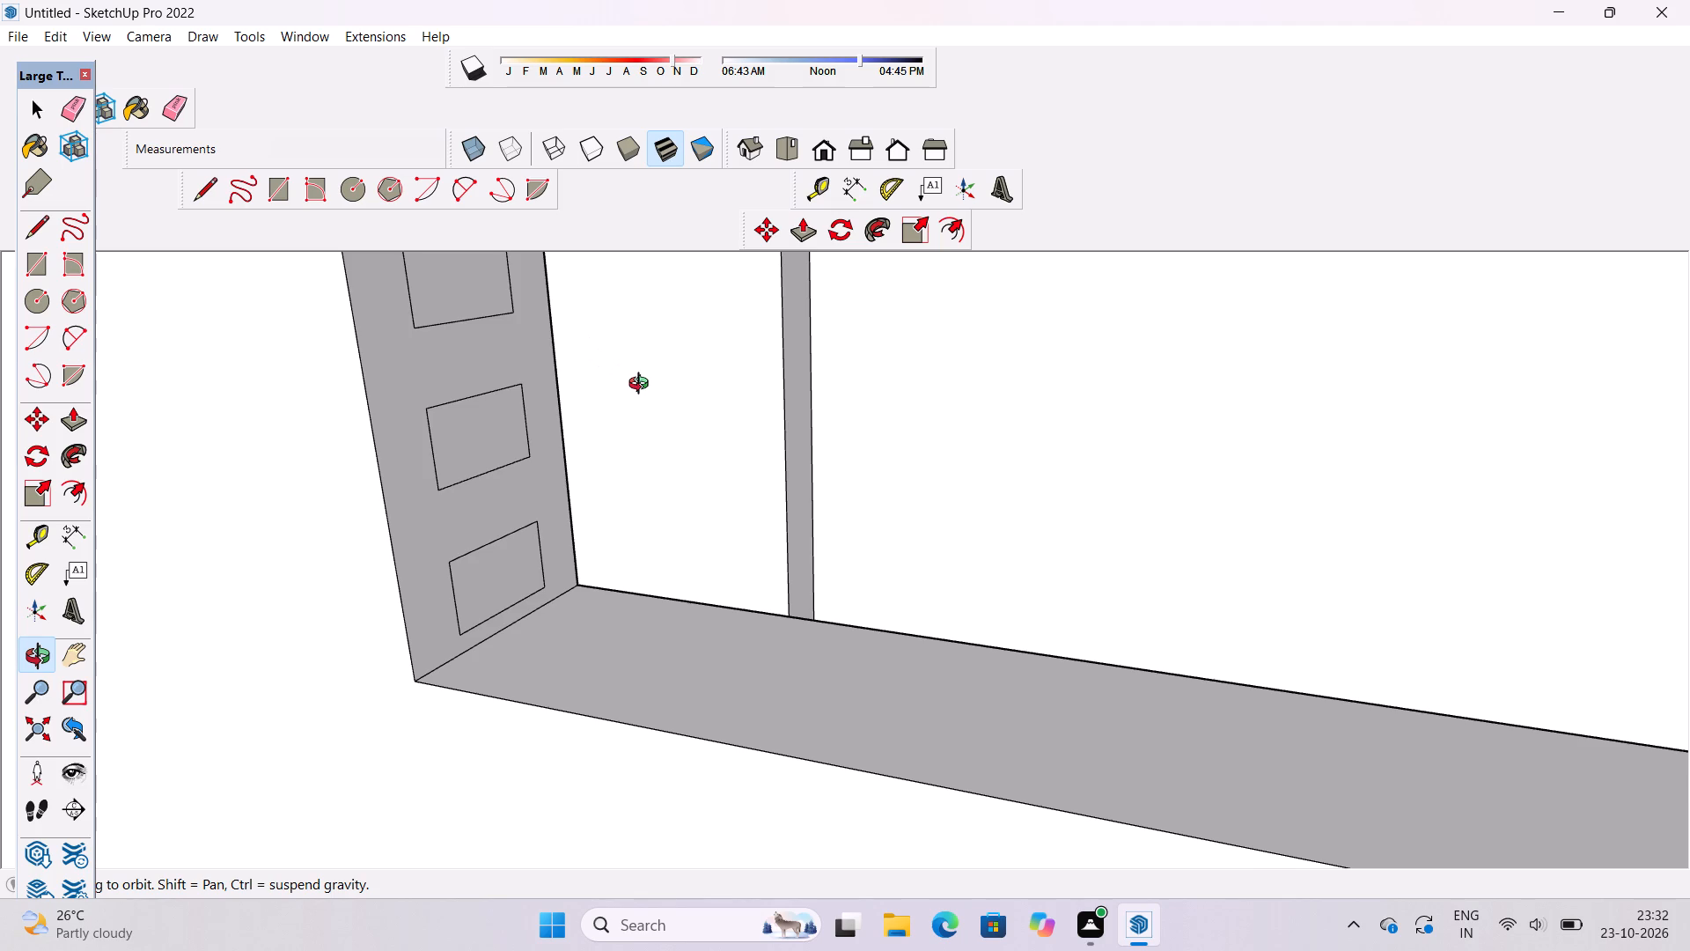
scroll(643, 385, "down", 3)
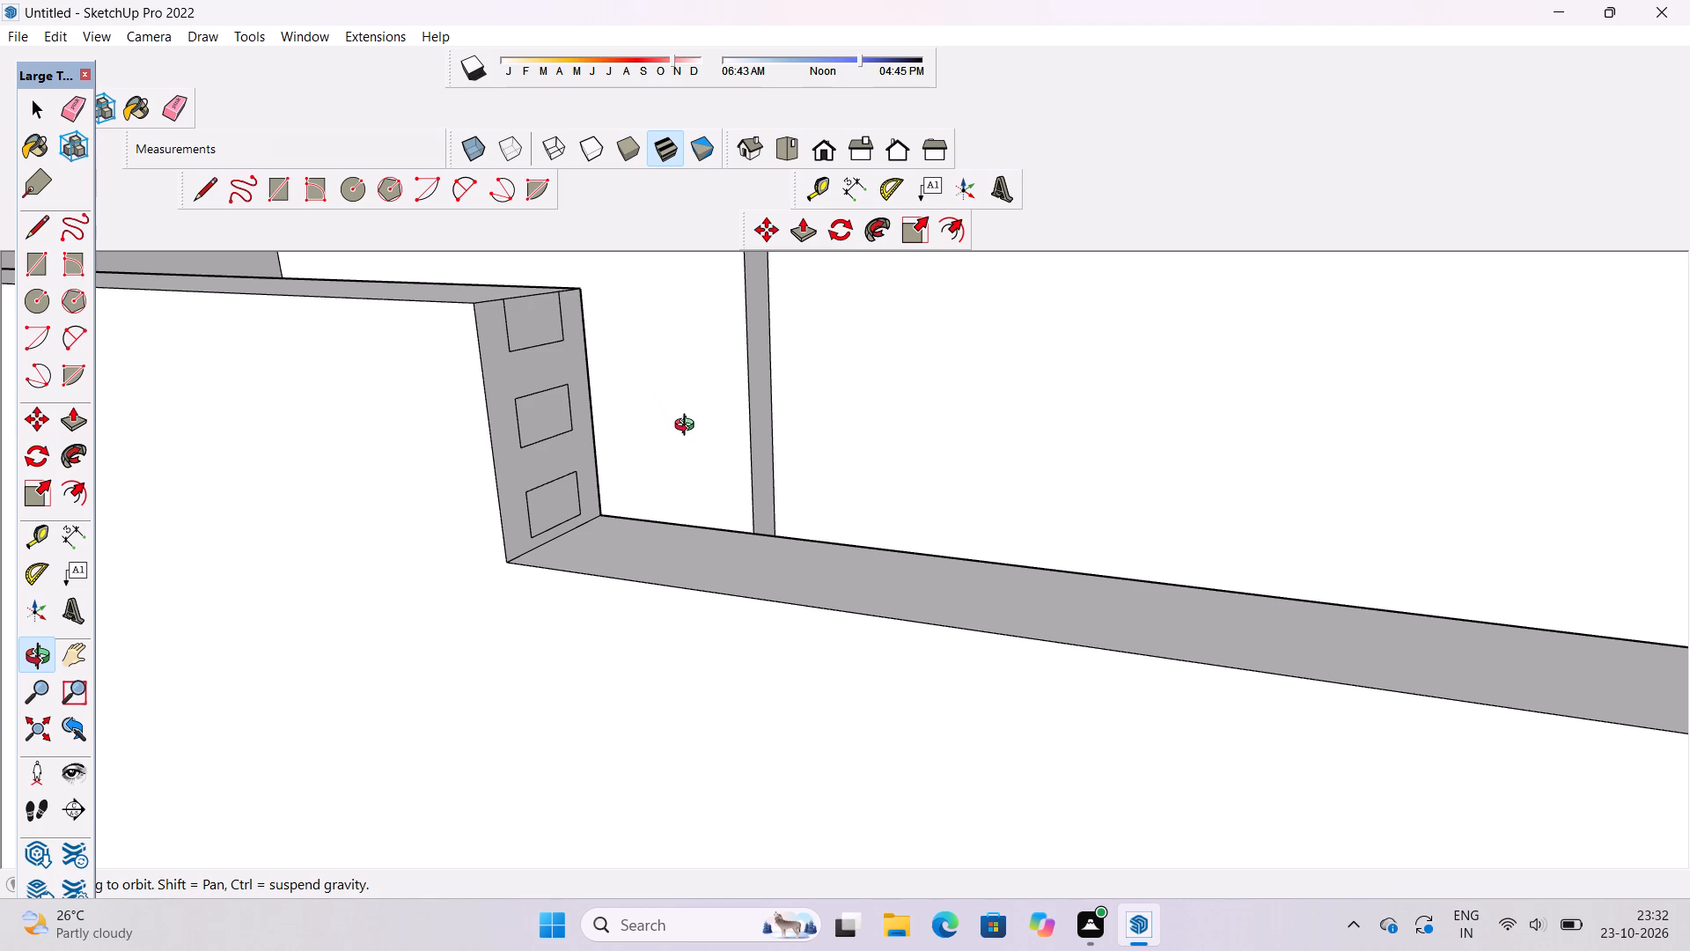
scroll(721, 429, "down", 5)
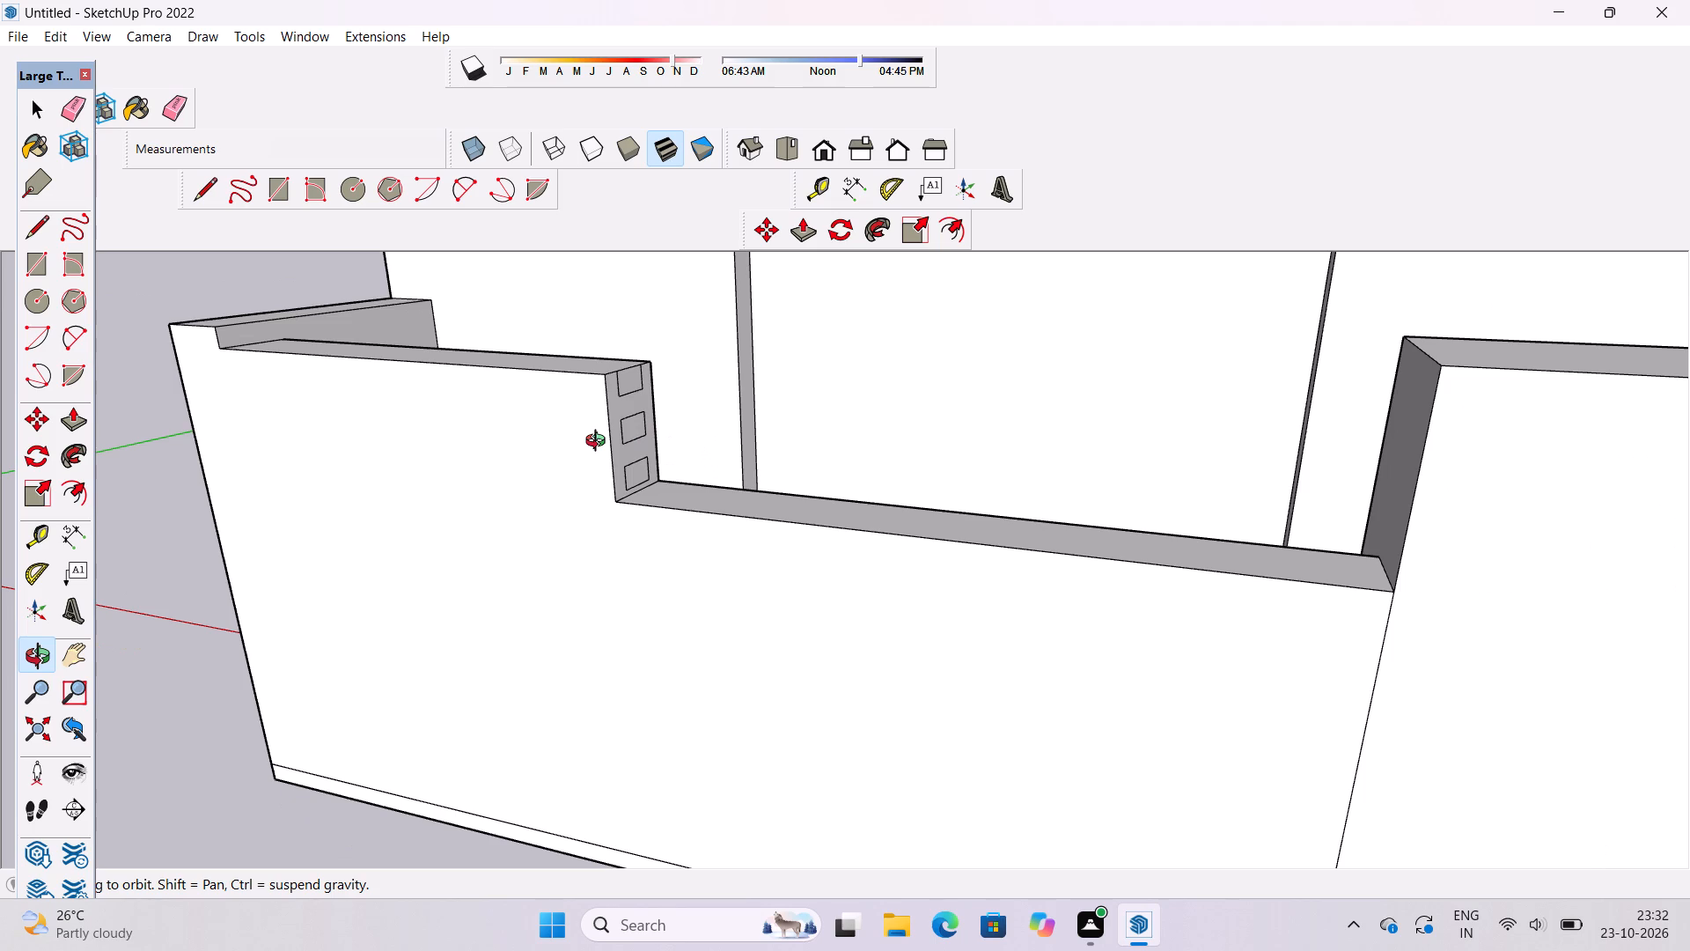
scroll(599, 443, "down", 2)
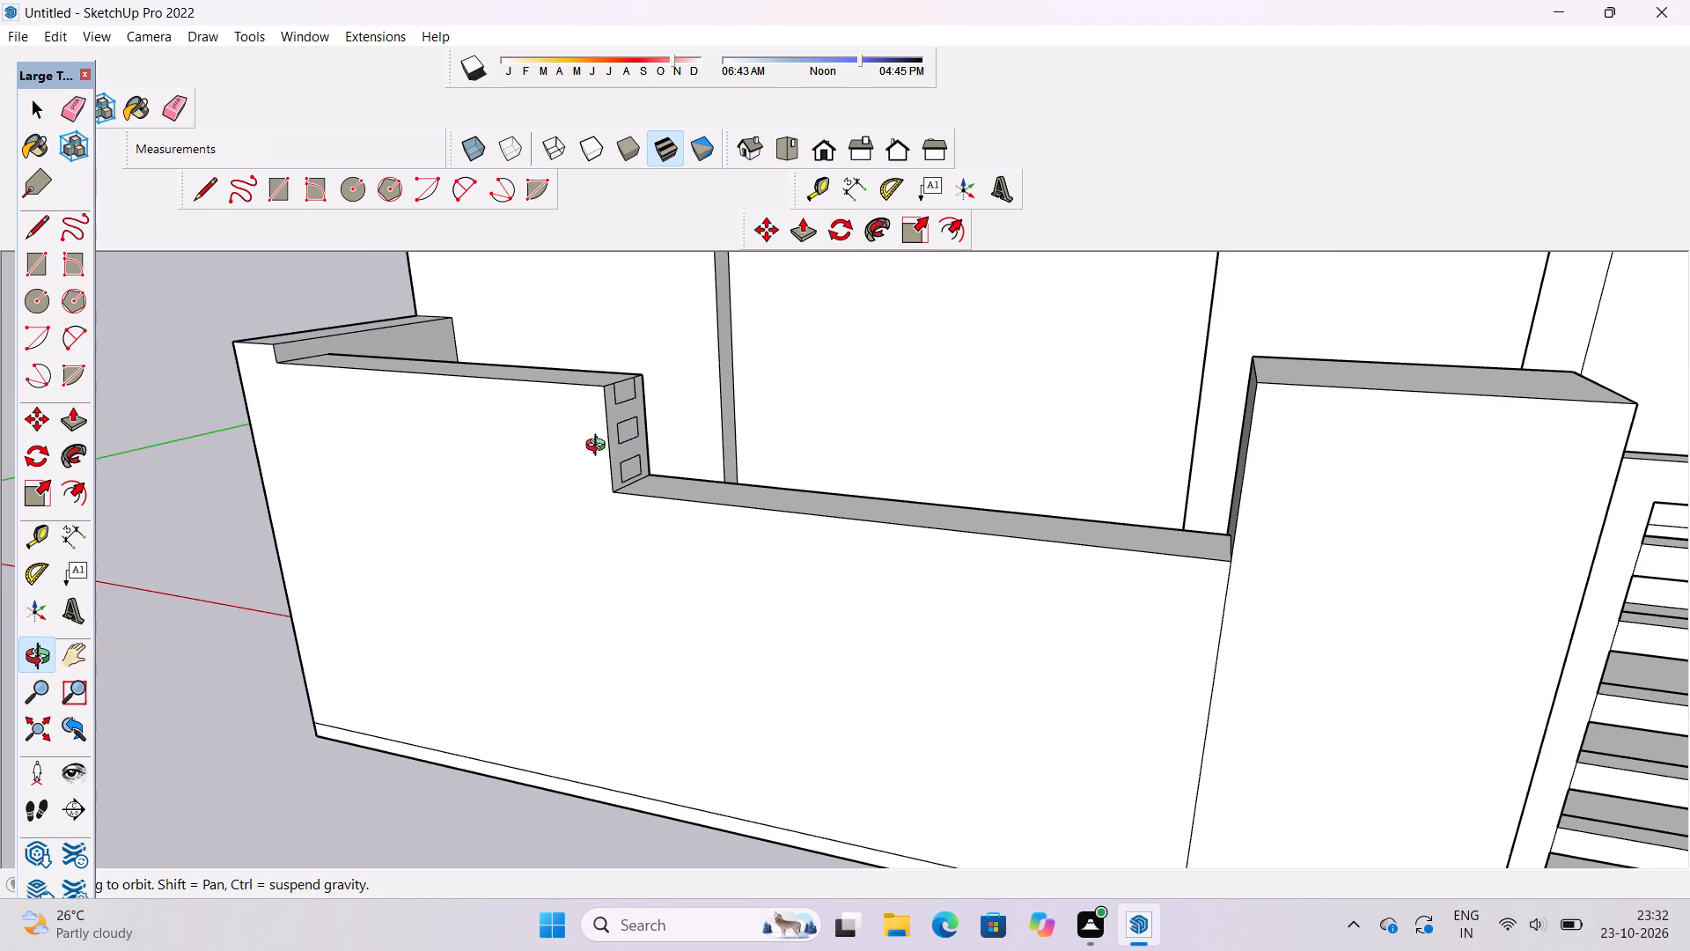
scroll(0, 329, "down", 2)
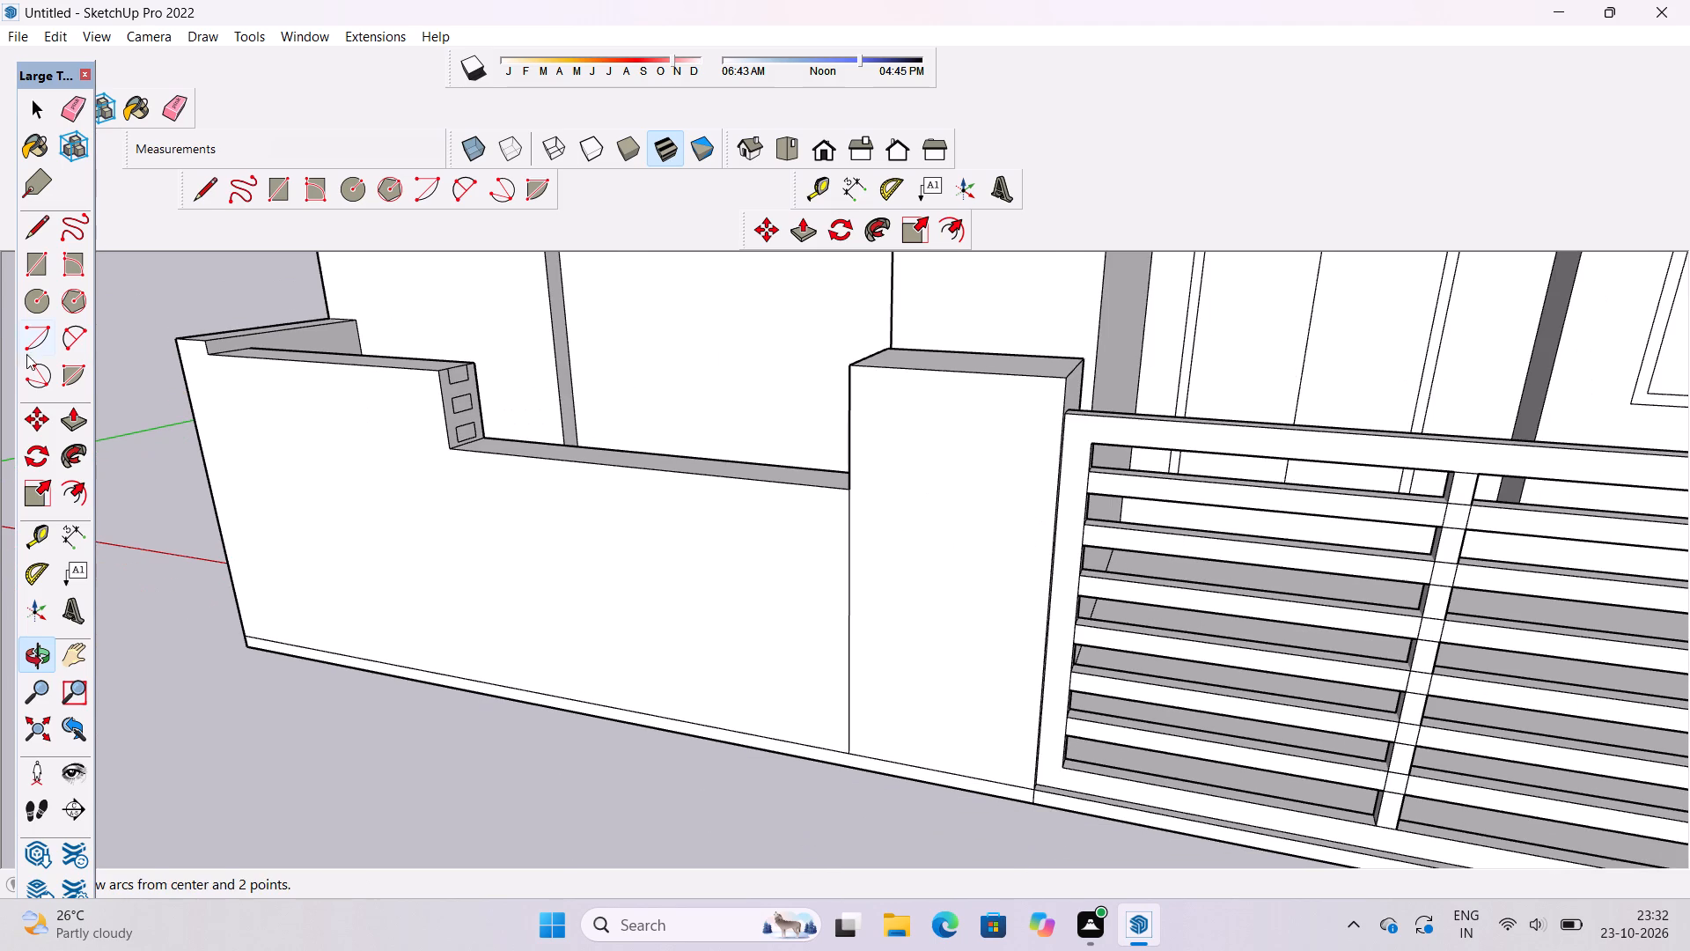
left_click_drag(321, 458, 296, 464, "shift")
left_click_drag(318, 480, 408, 495, "shift")
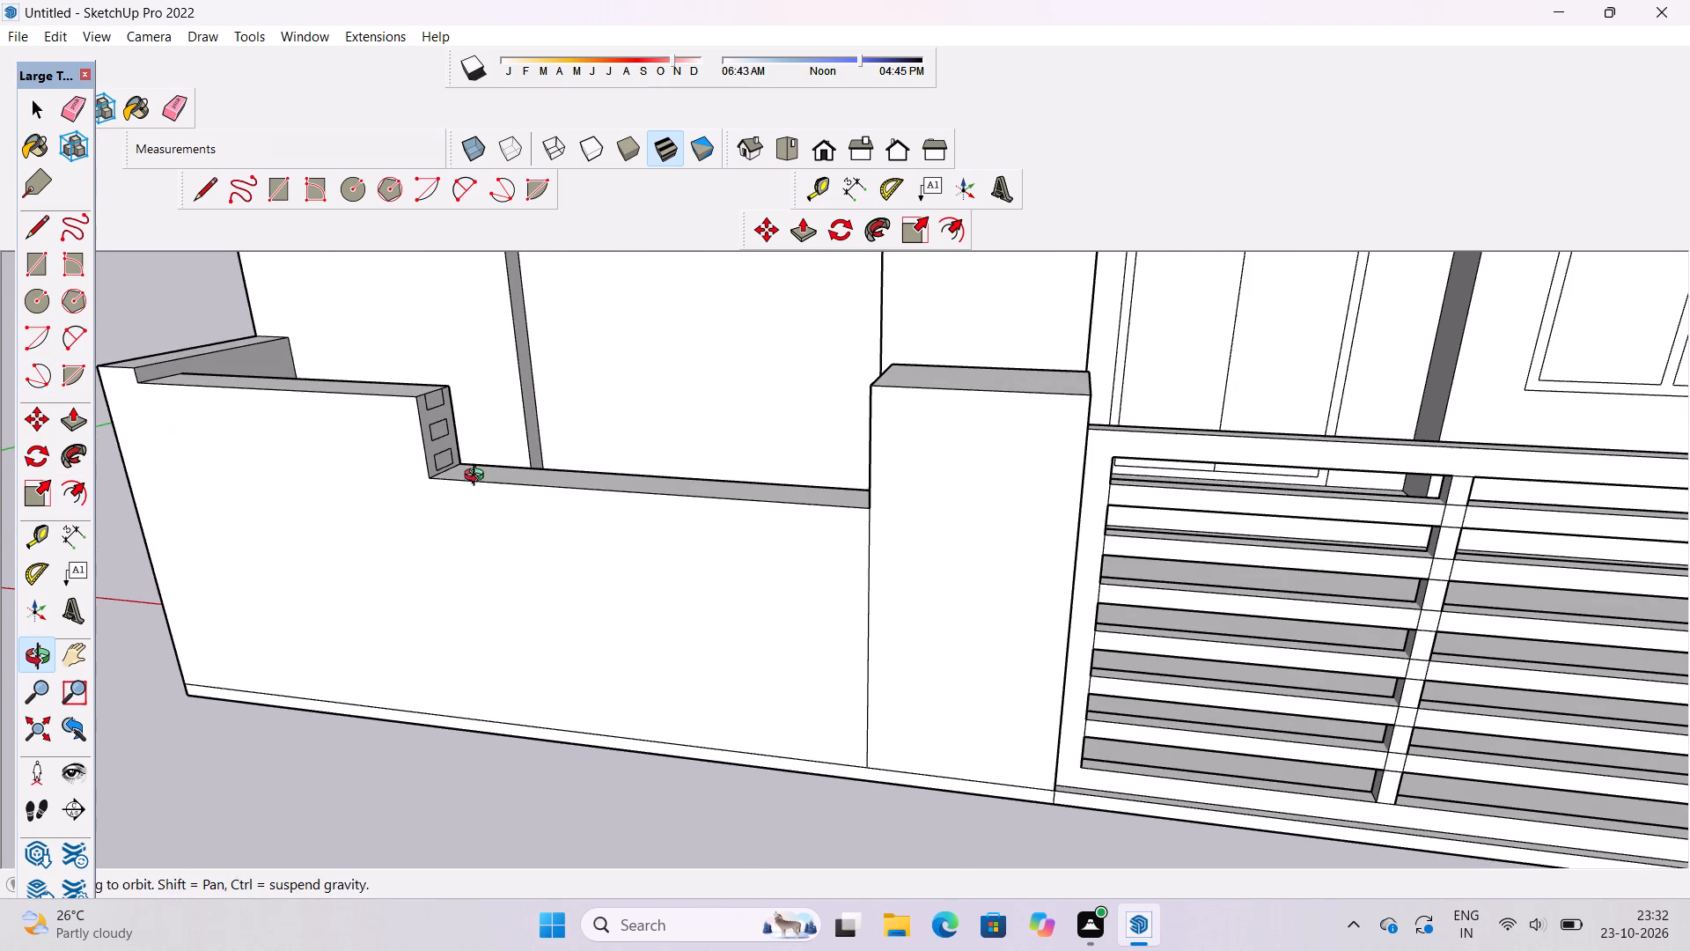
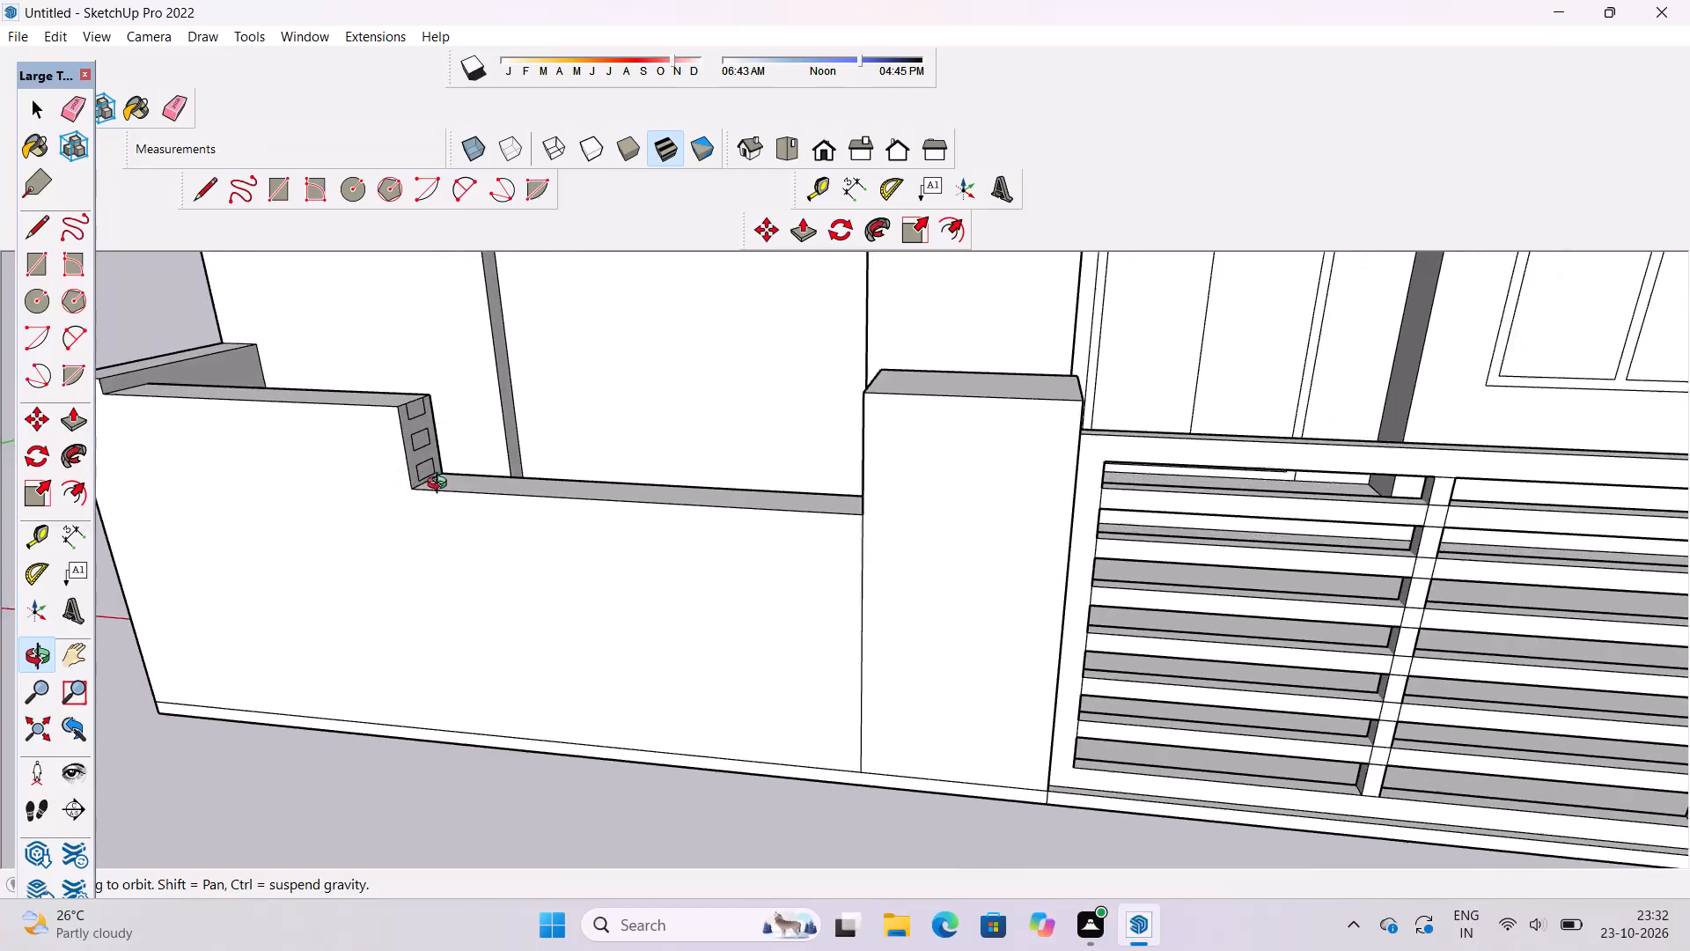
Extrude the top rectangle on the wall step's end face 29' across to the gate pillar as a railing bar.
left_click_drag(441, 485, 518, 530)
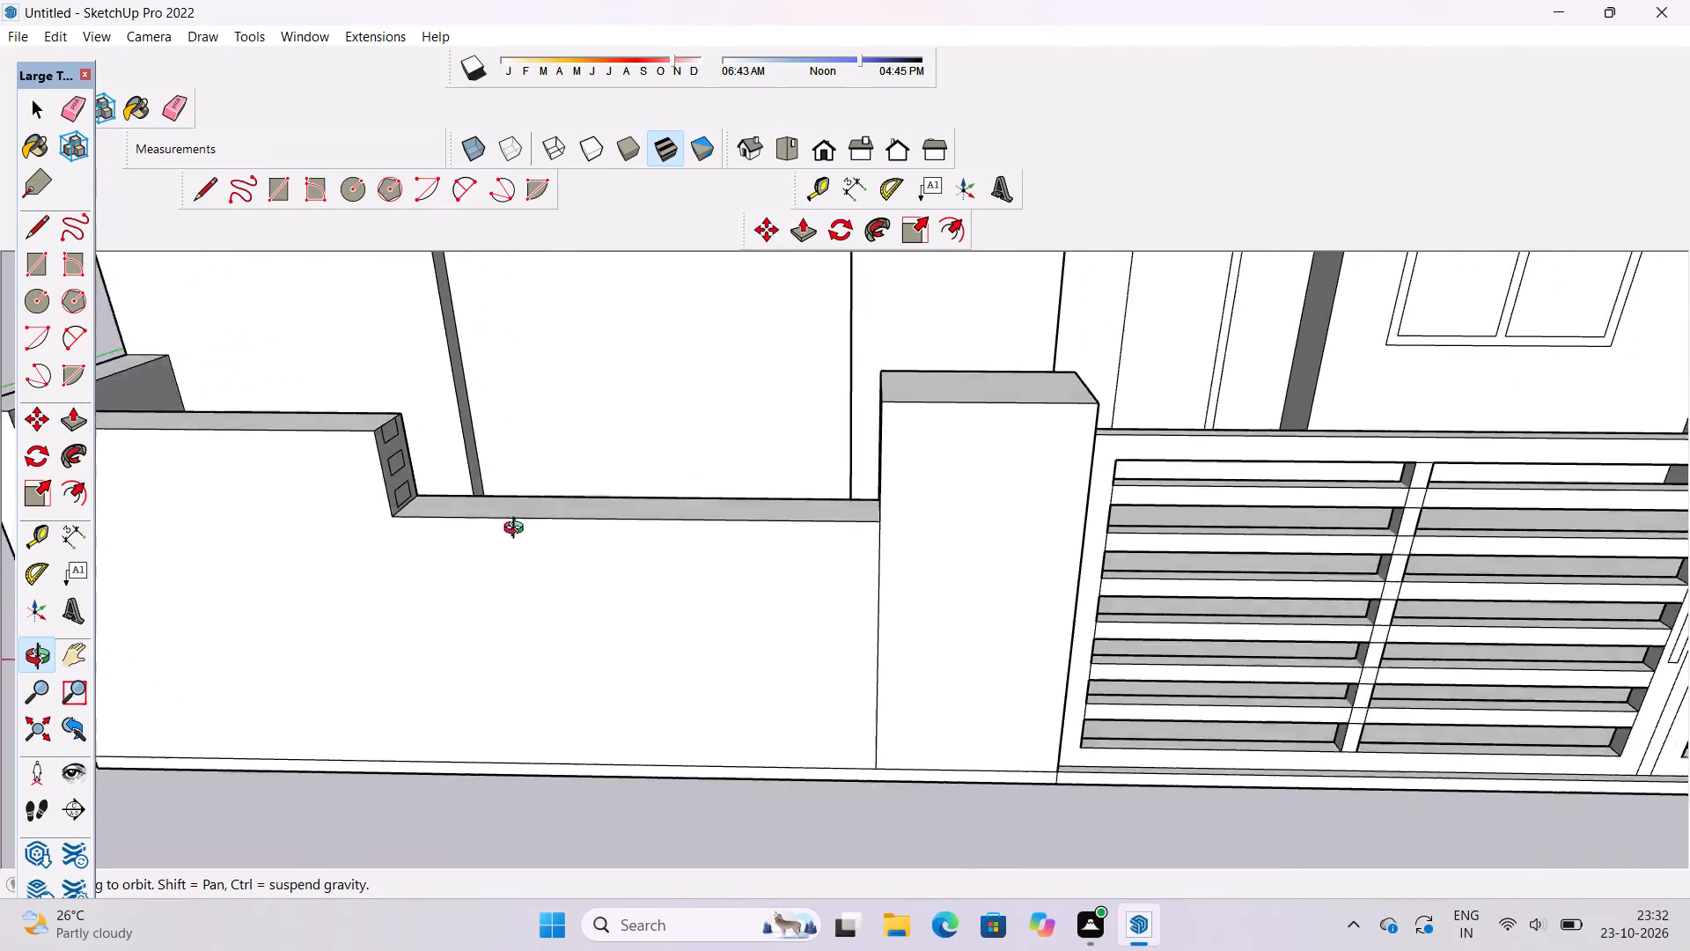
left_click_drag(518, 530, 524, 539)
scroll(358, 469, "up", 1)
left_click_drag(366, 492, 378, 522, "shift")
left_click_drag(378, 522, 378, 496)
left_click_drag(378, 490, 401, 545, "shift")
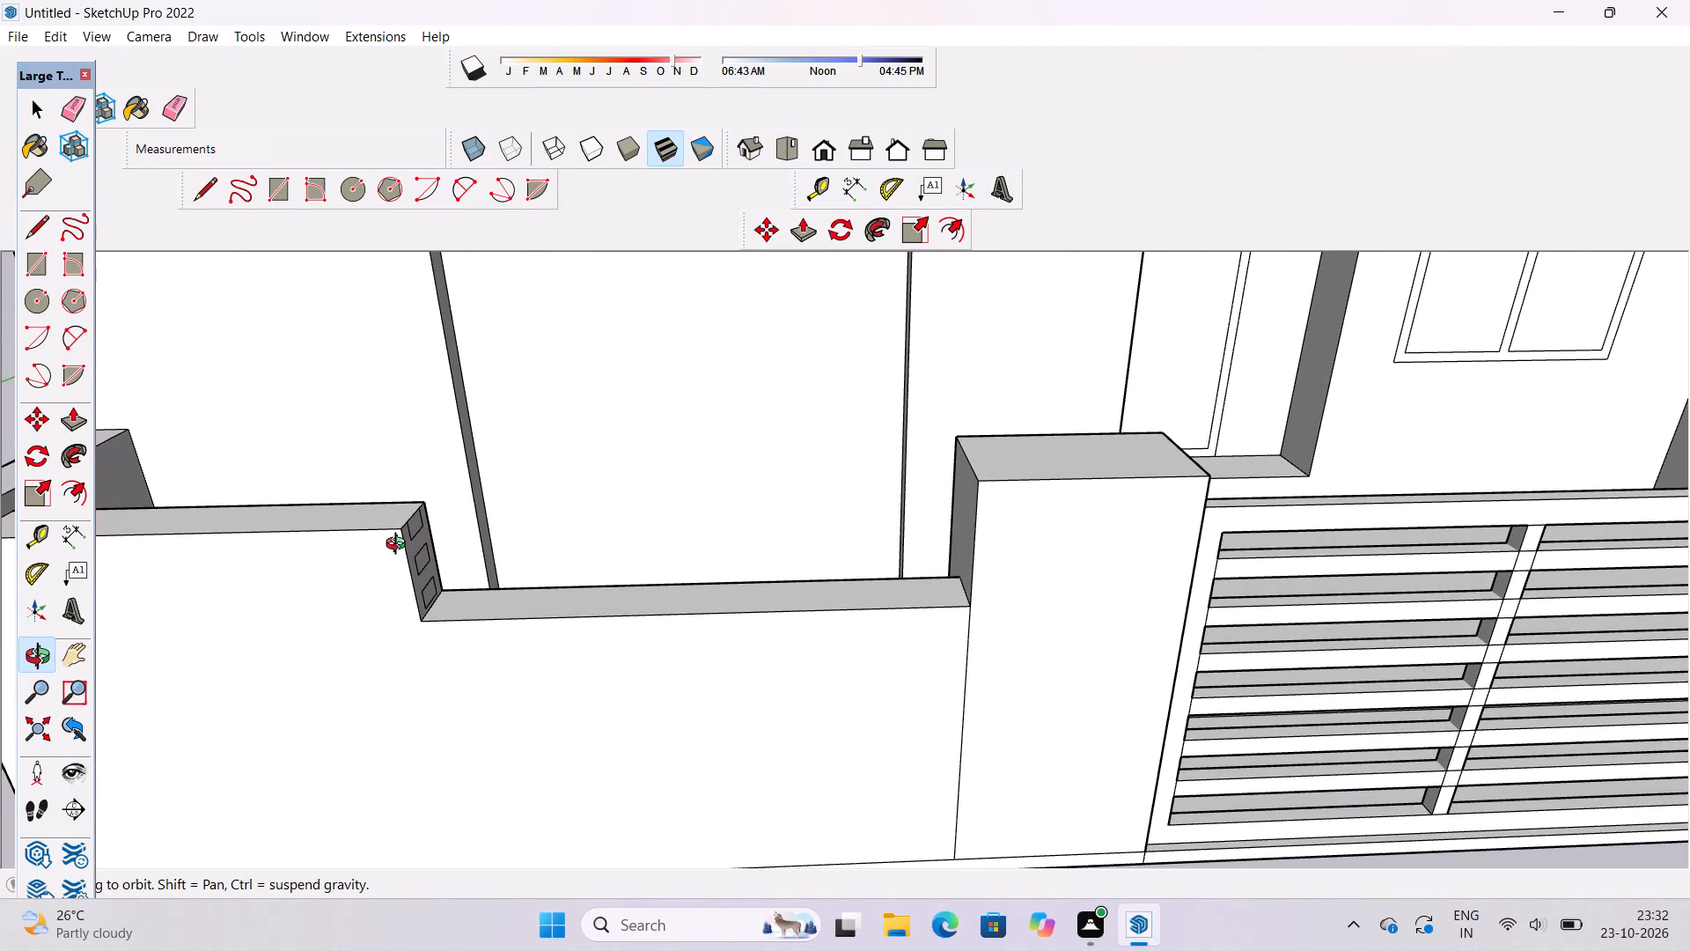
scroll(399, 547, "up", 1)
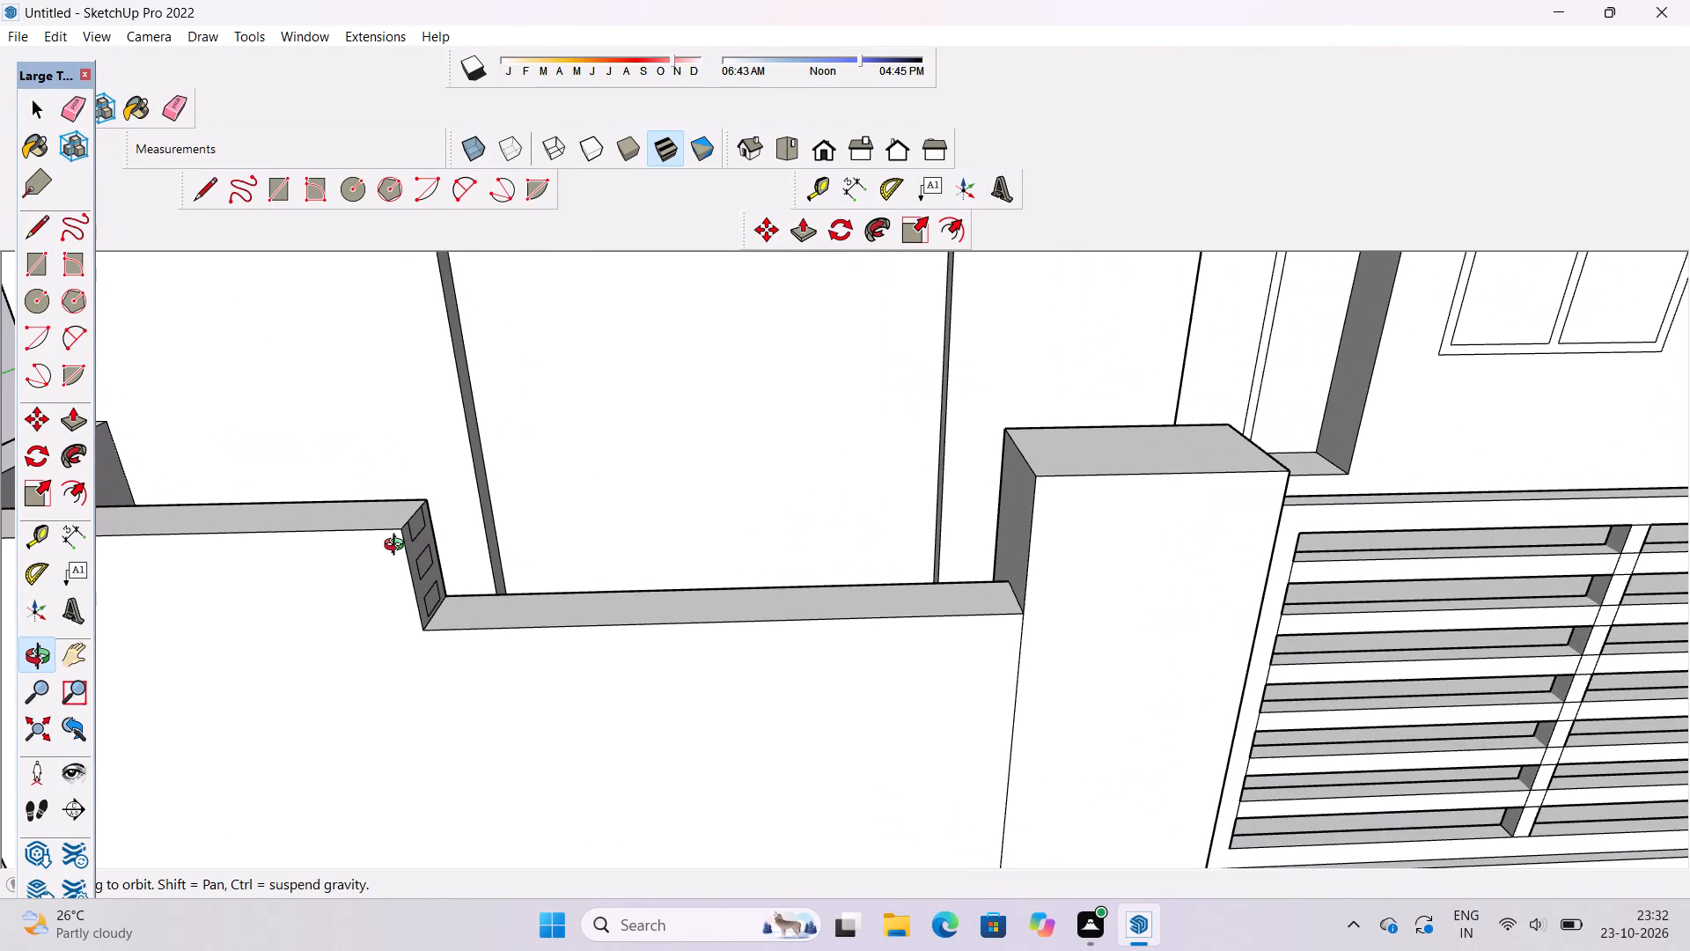
left_click_drag(398, 546, 405, 563, "shift")
left_click(405, 563)
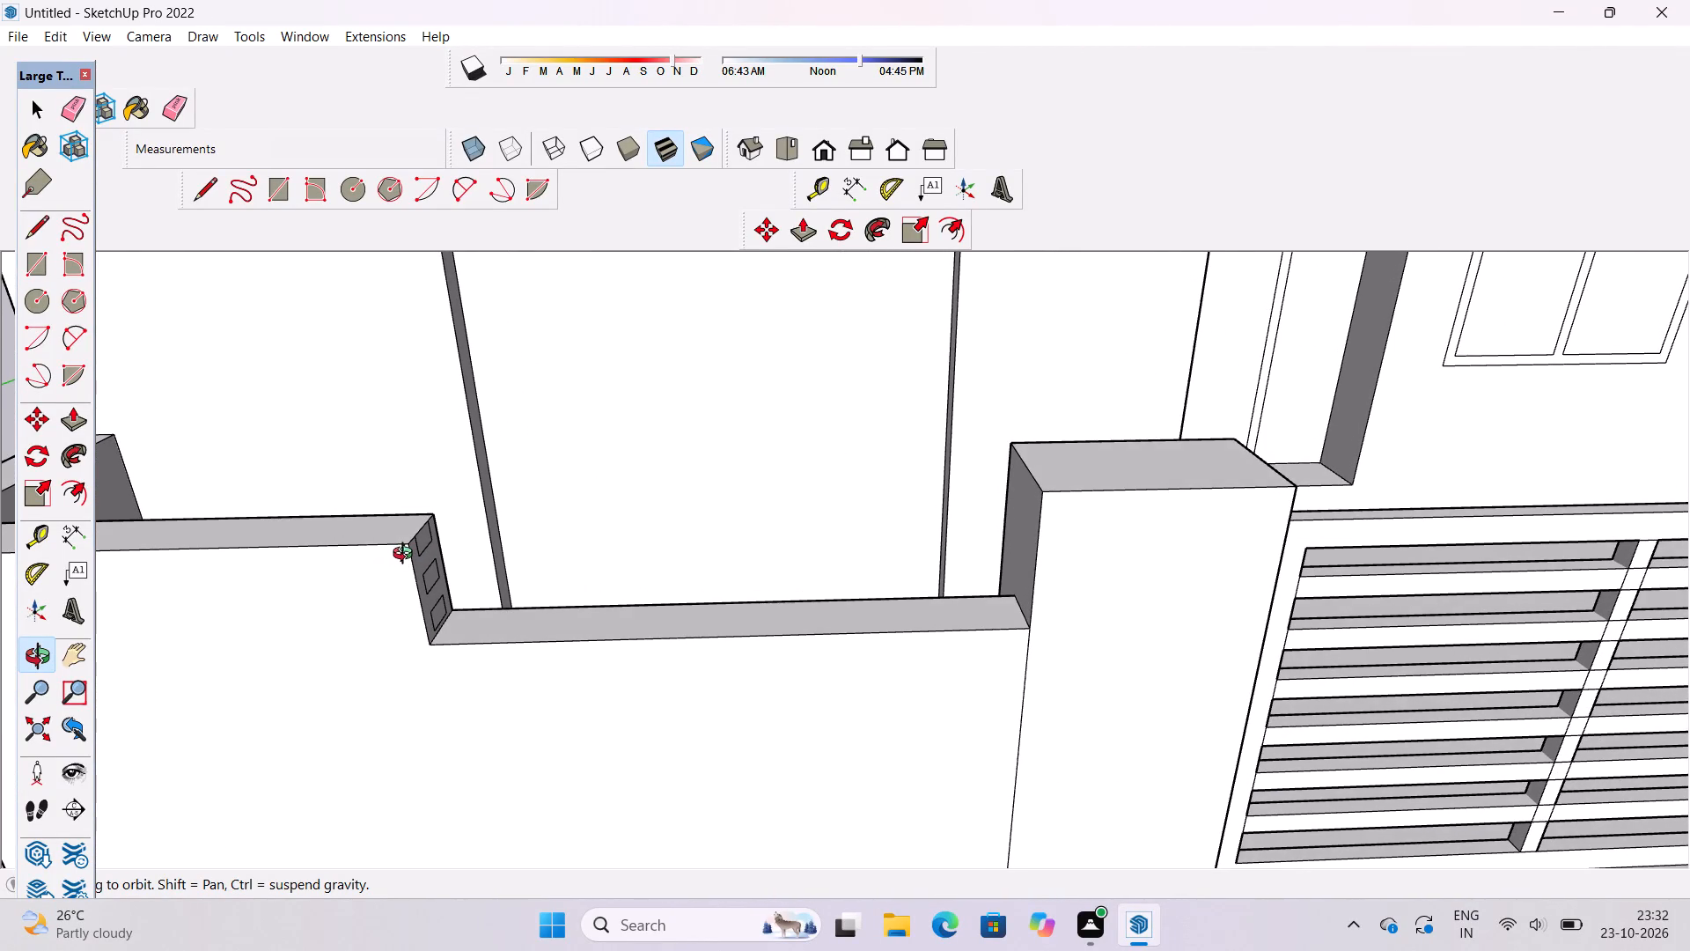
left_click_drag(408, 556, 446, 590, "shift")
left_click_drag(434, 581, 439, 590)
left_click(439, 590)
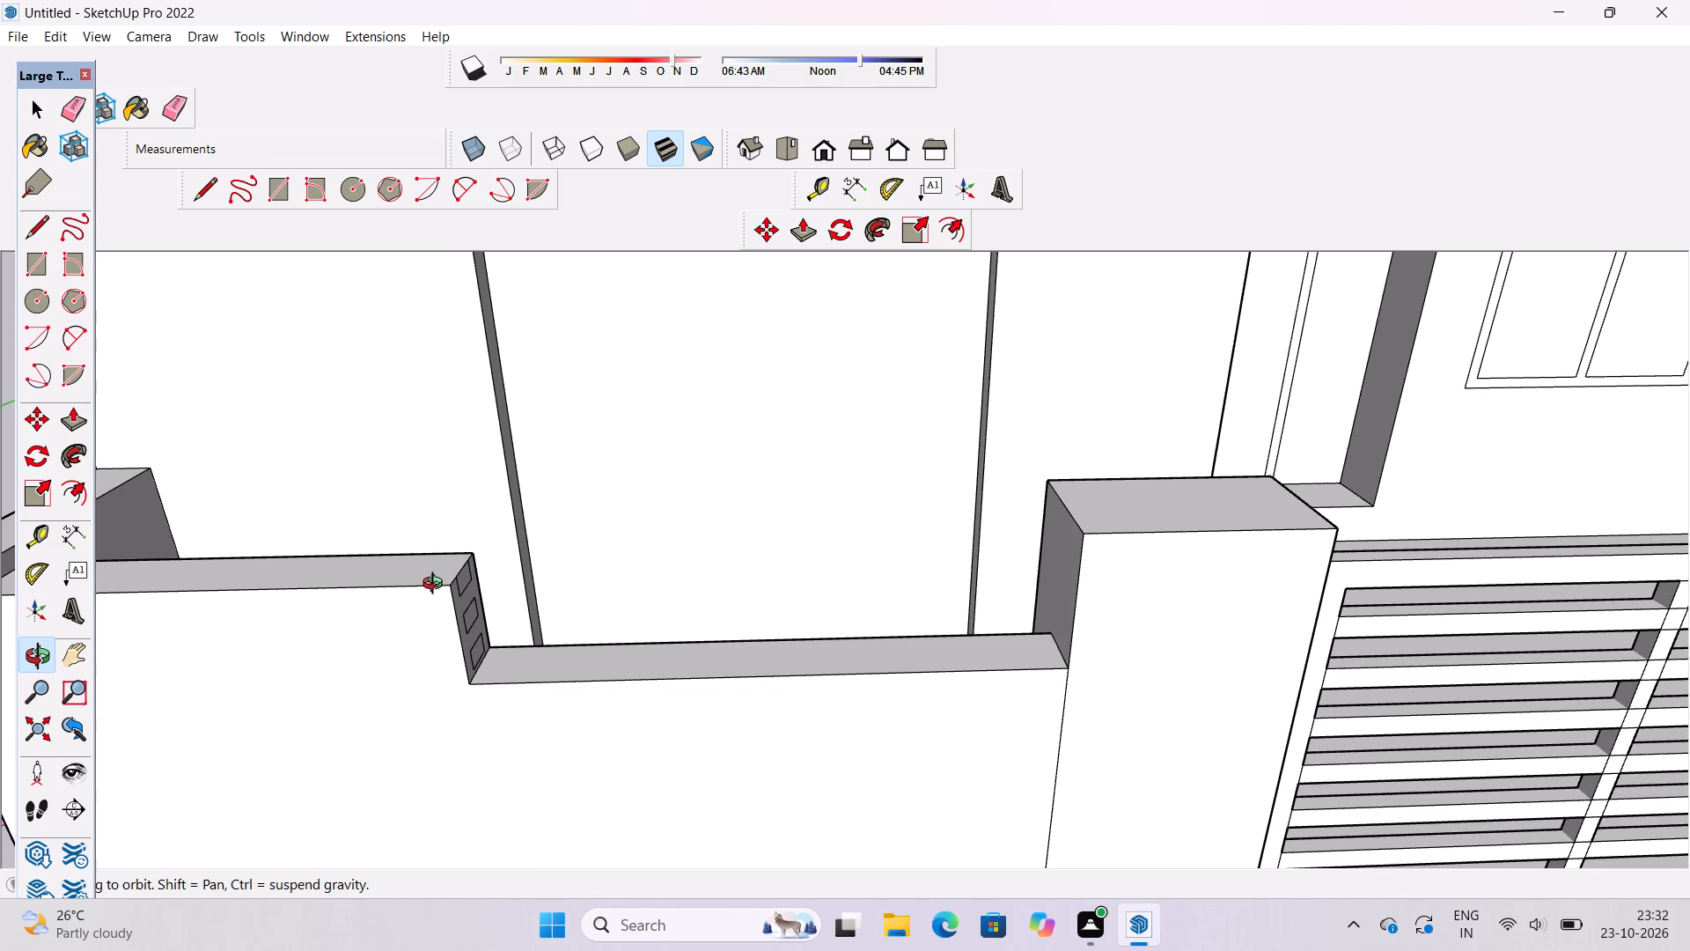
key("p")
scroll(451, 583, "up", 9)
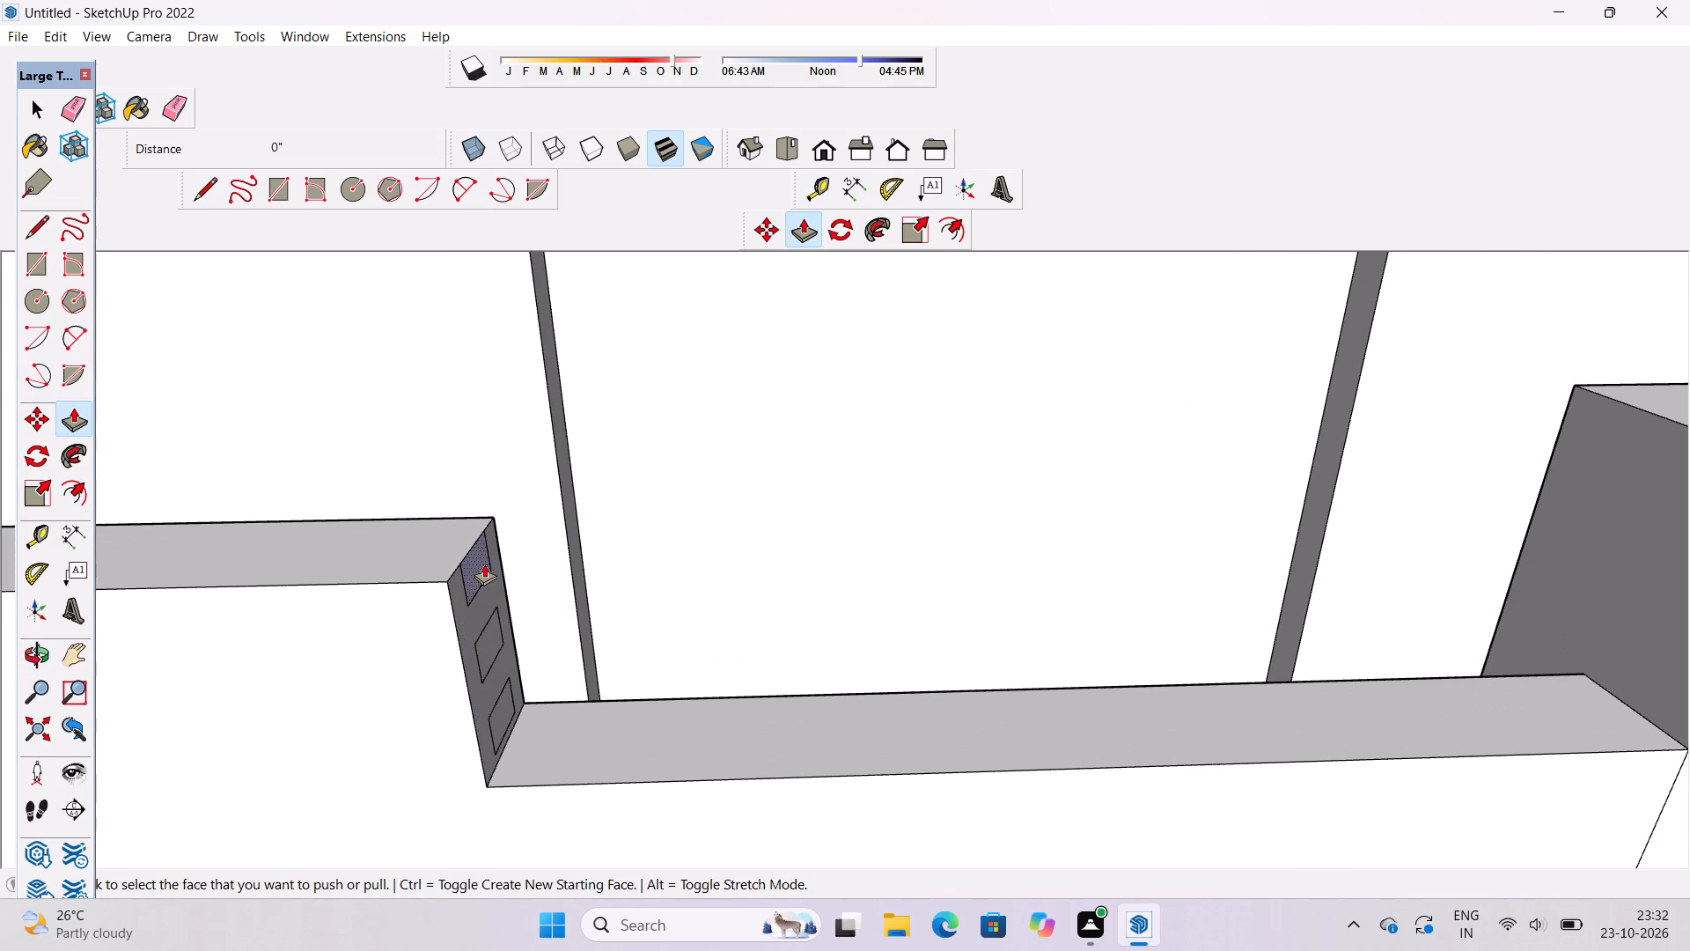
left_click(476, 564)
scroll(499, 564, "down", 8)
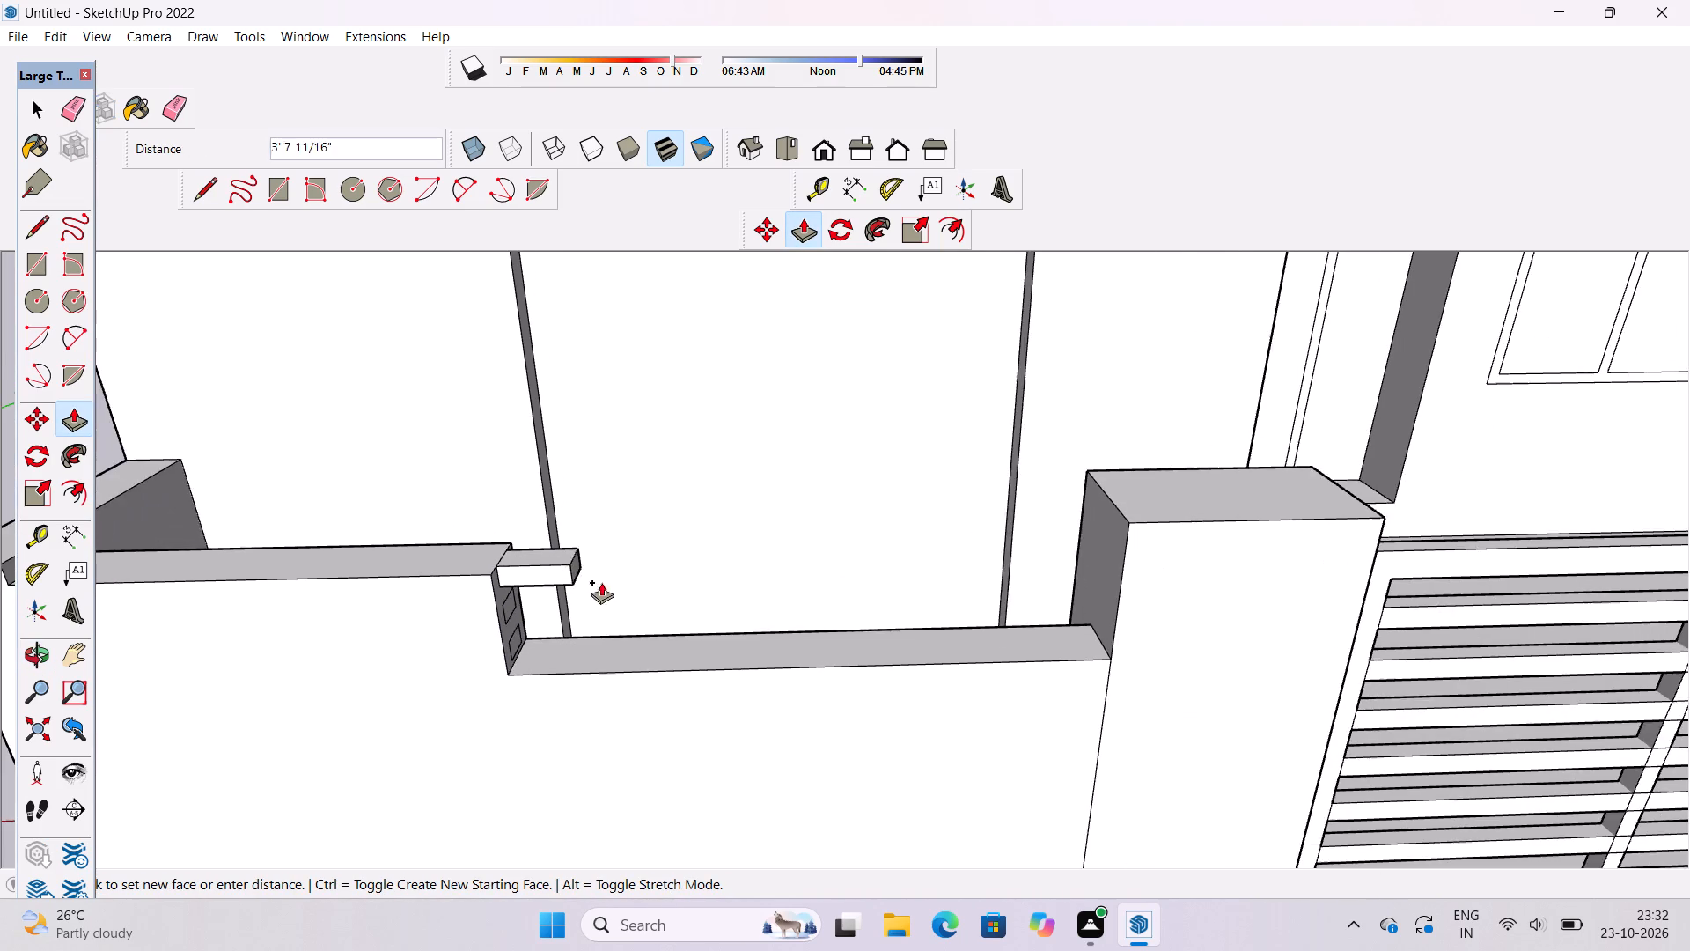
scroll(1066, 536, "up", 4)
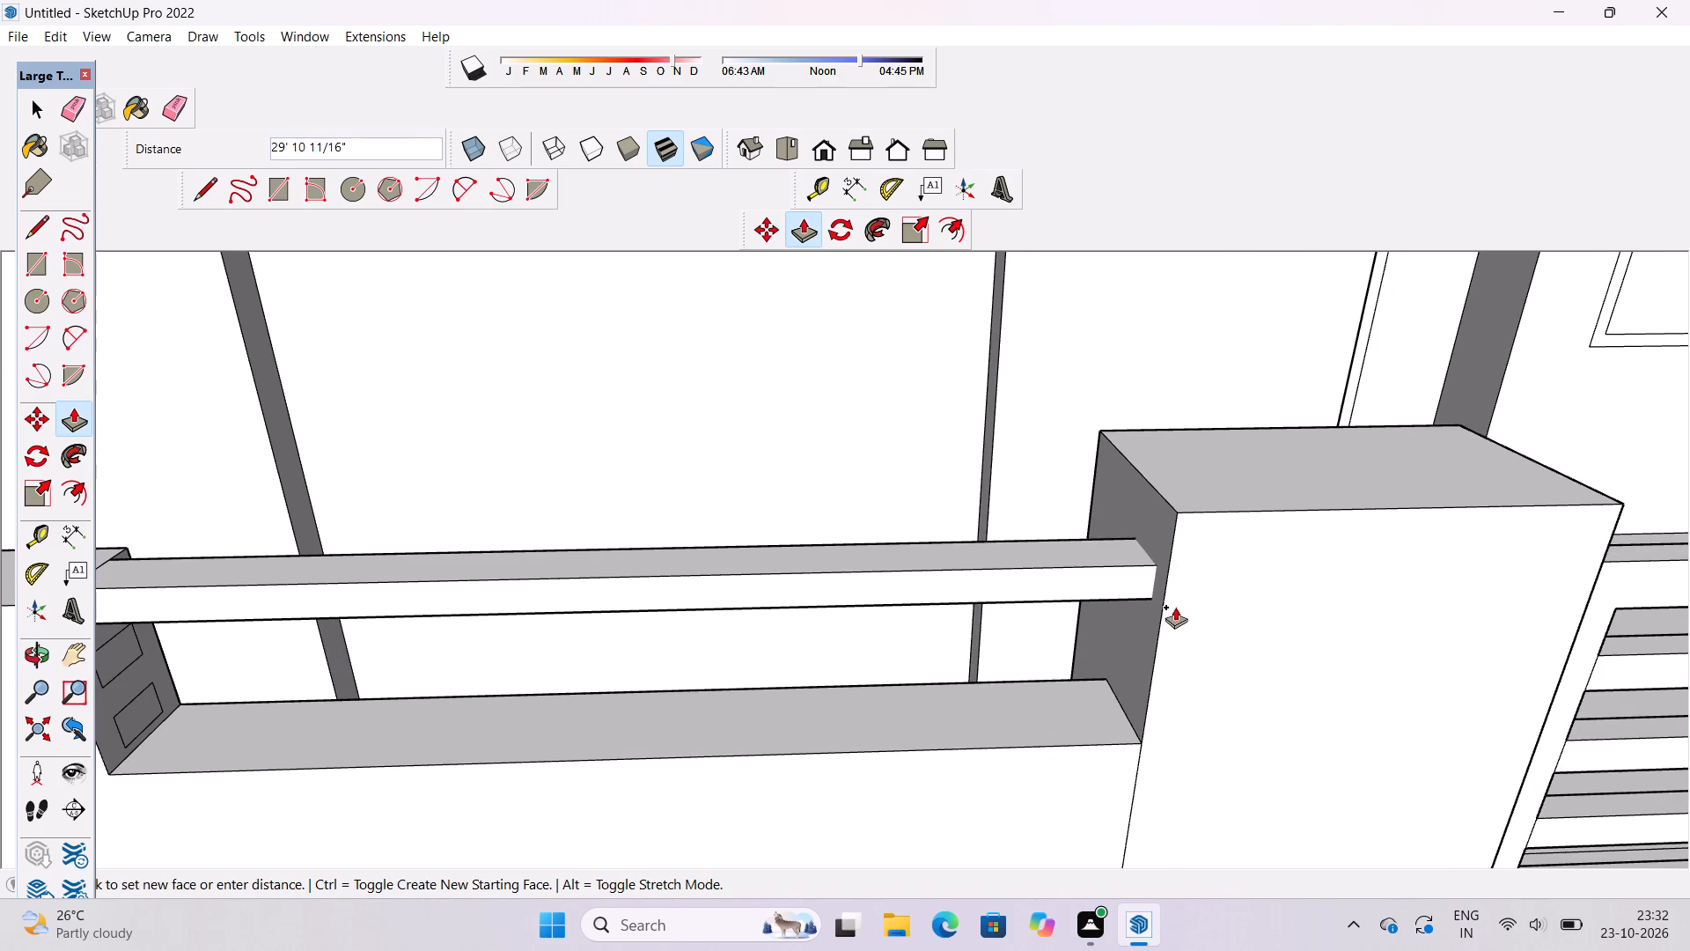
left_click(1162, 576)
Extrude the bottom and middle rectangles on the step's end face 29' to the gate pillar to match the top bar.
scroll(968, 431, "down", 5)
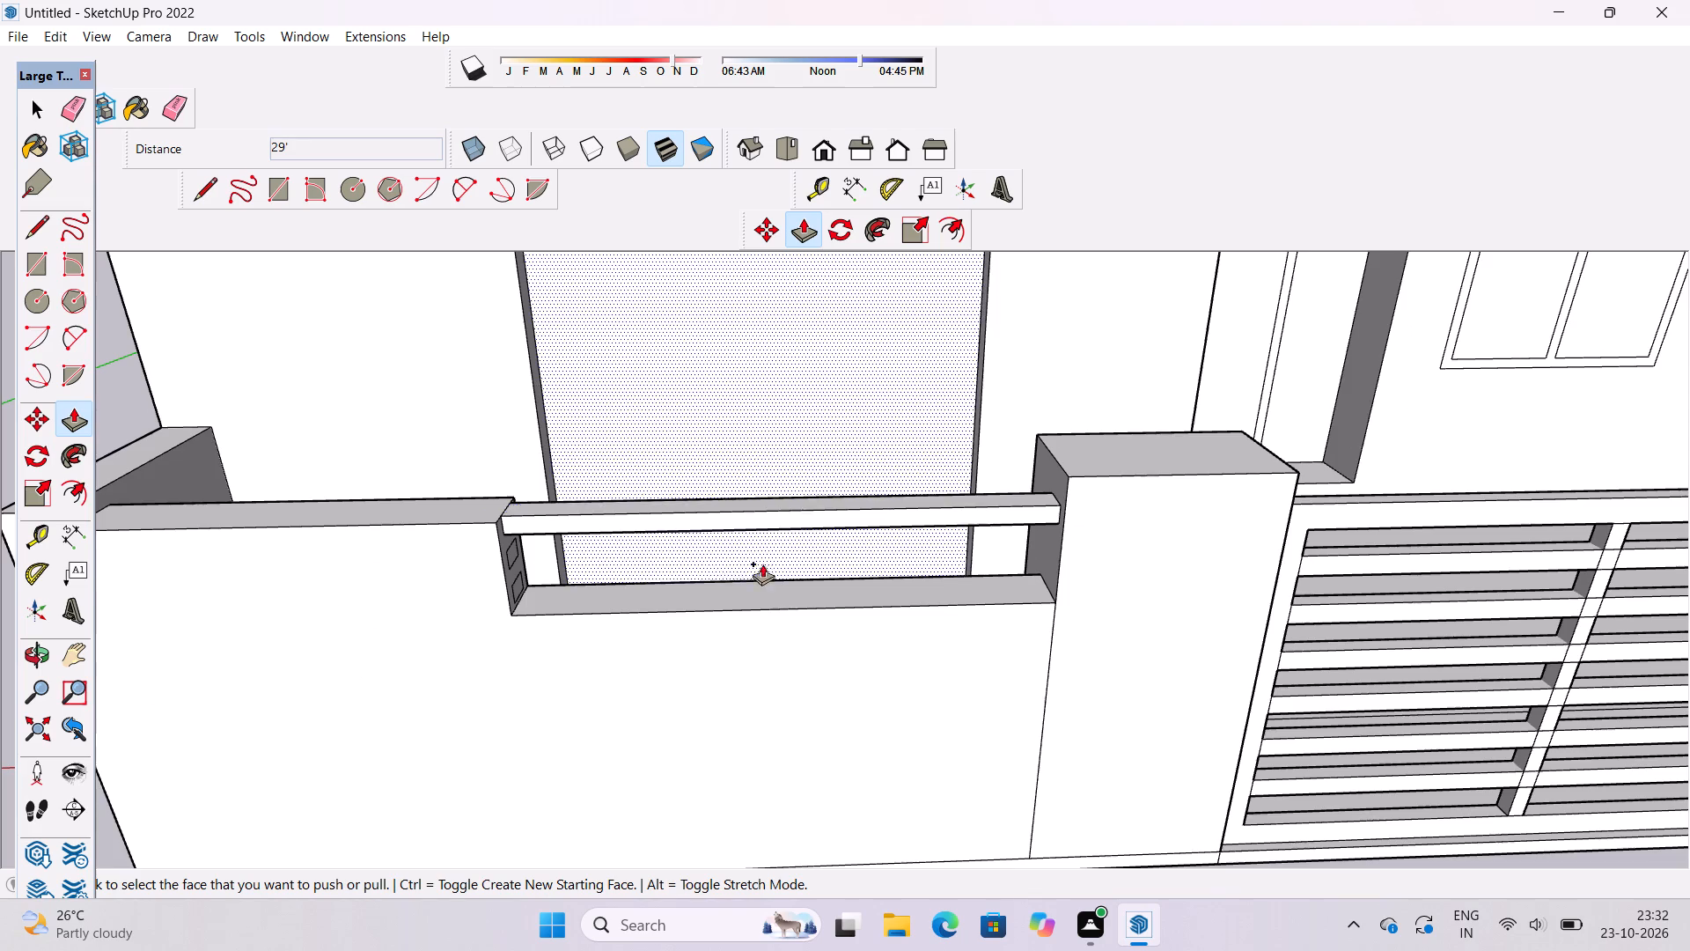
scroll(568, 590, "up", 9)
left_click(472, 585)
scroll(476, 582, "down", 6)
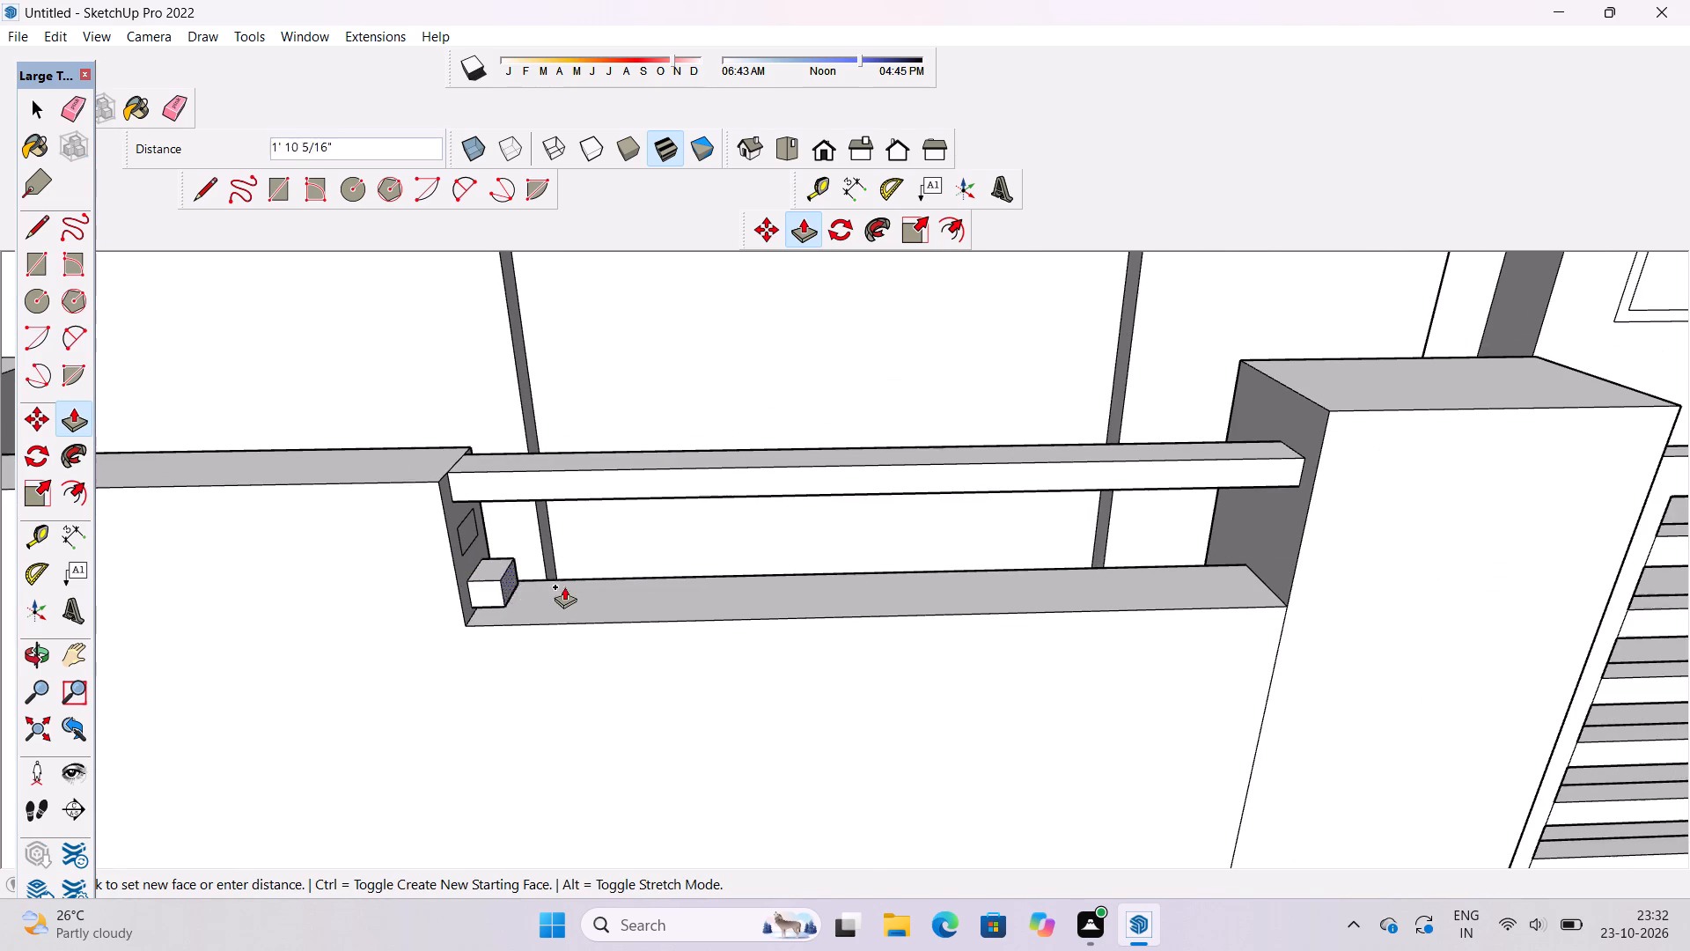
left_click(1287, 512)
scroll(471, 593, "up", 2)
left_click(467, 524)
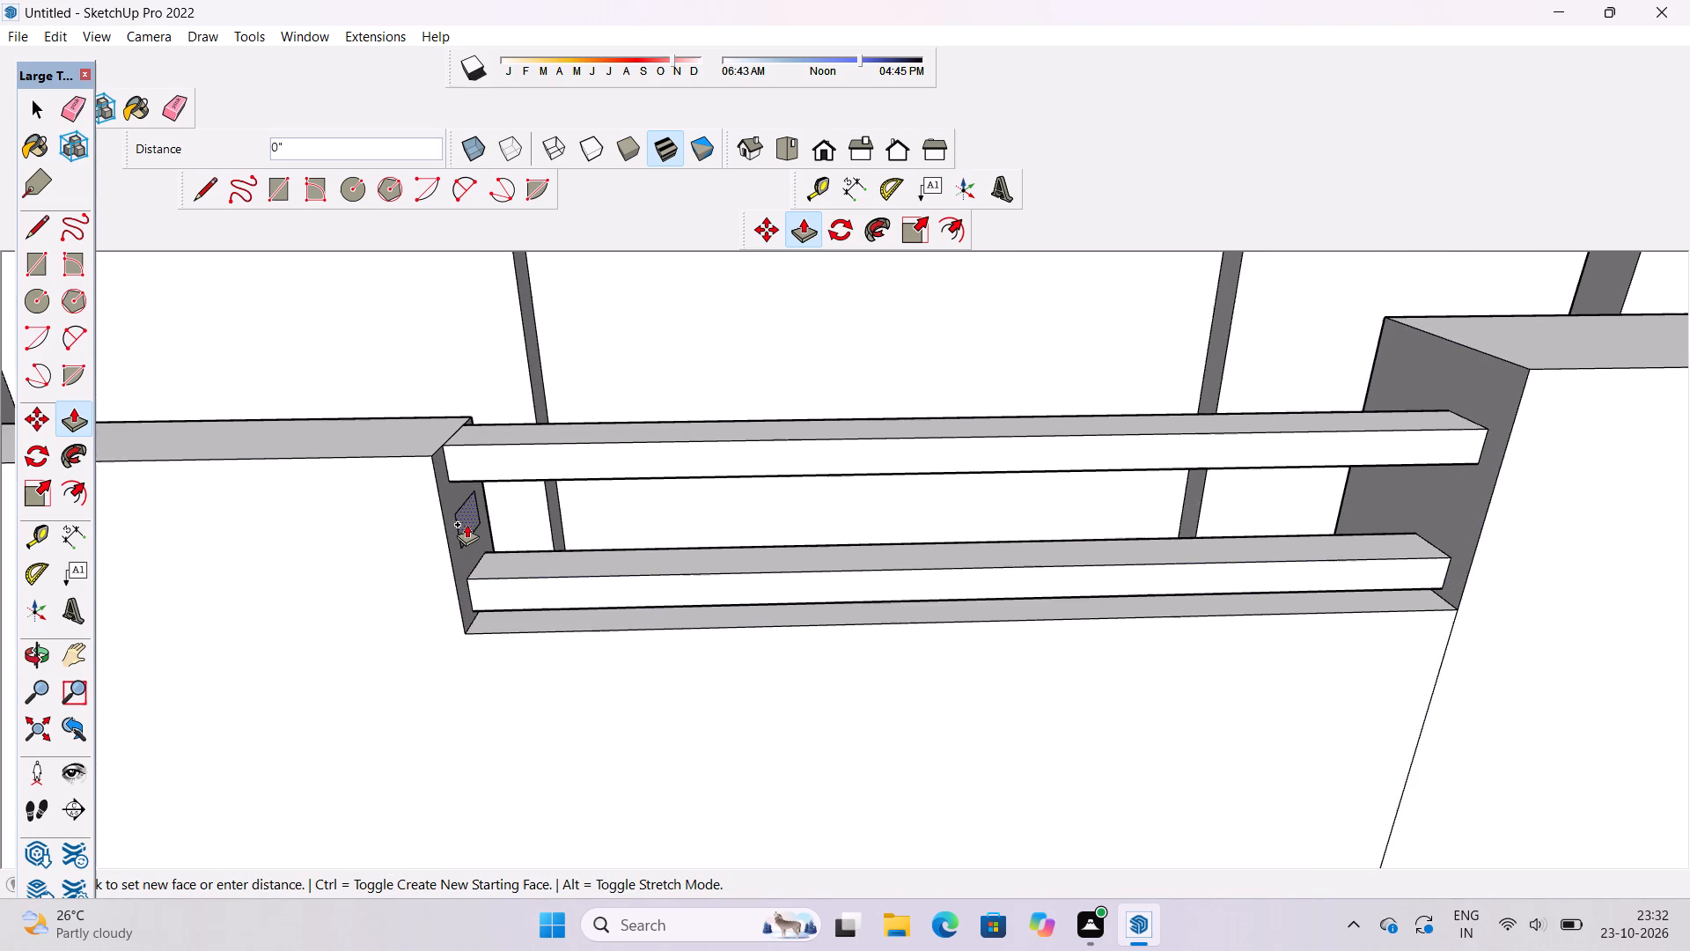
scroll(467, 524, "down", 5)
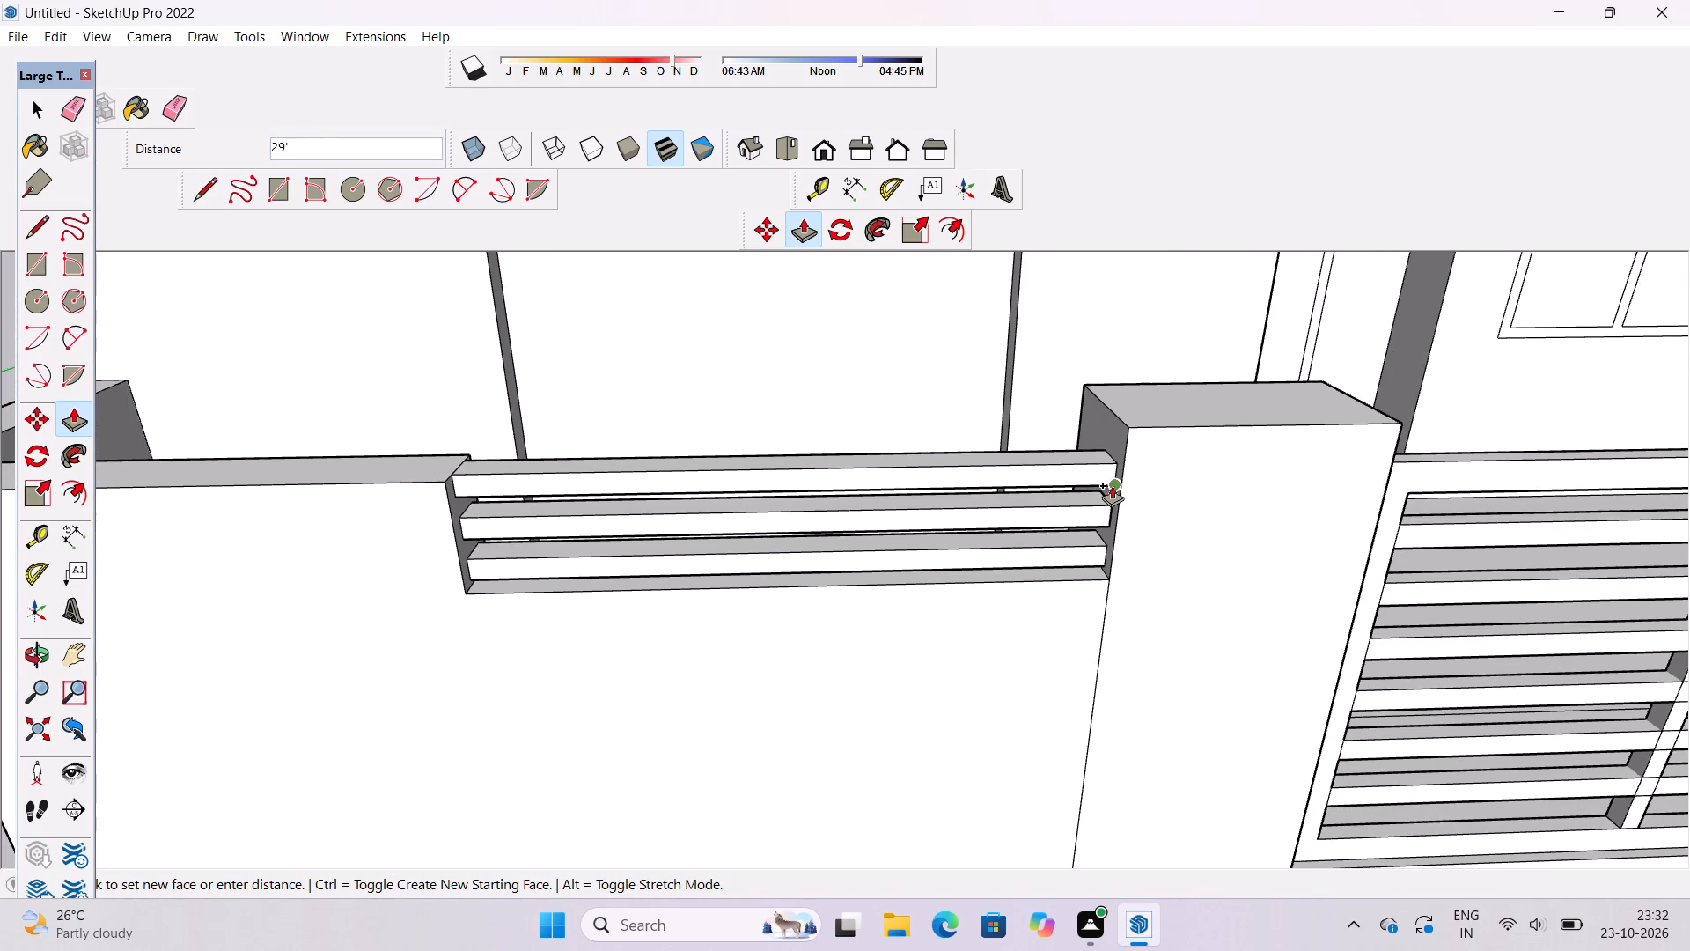
left_click(1112, 485)
scroll(876, 602, "down", 3)
key("space")
Examine the three railing bars together with the boundary wall, gate and house front.
type("o")
scroll(901, 580, "down", 2)
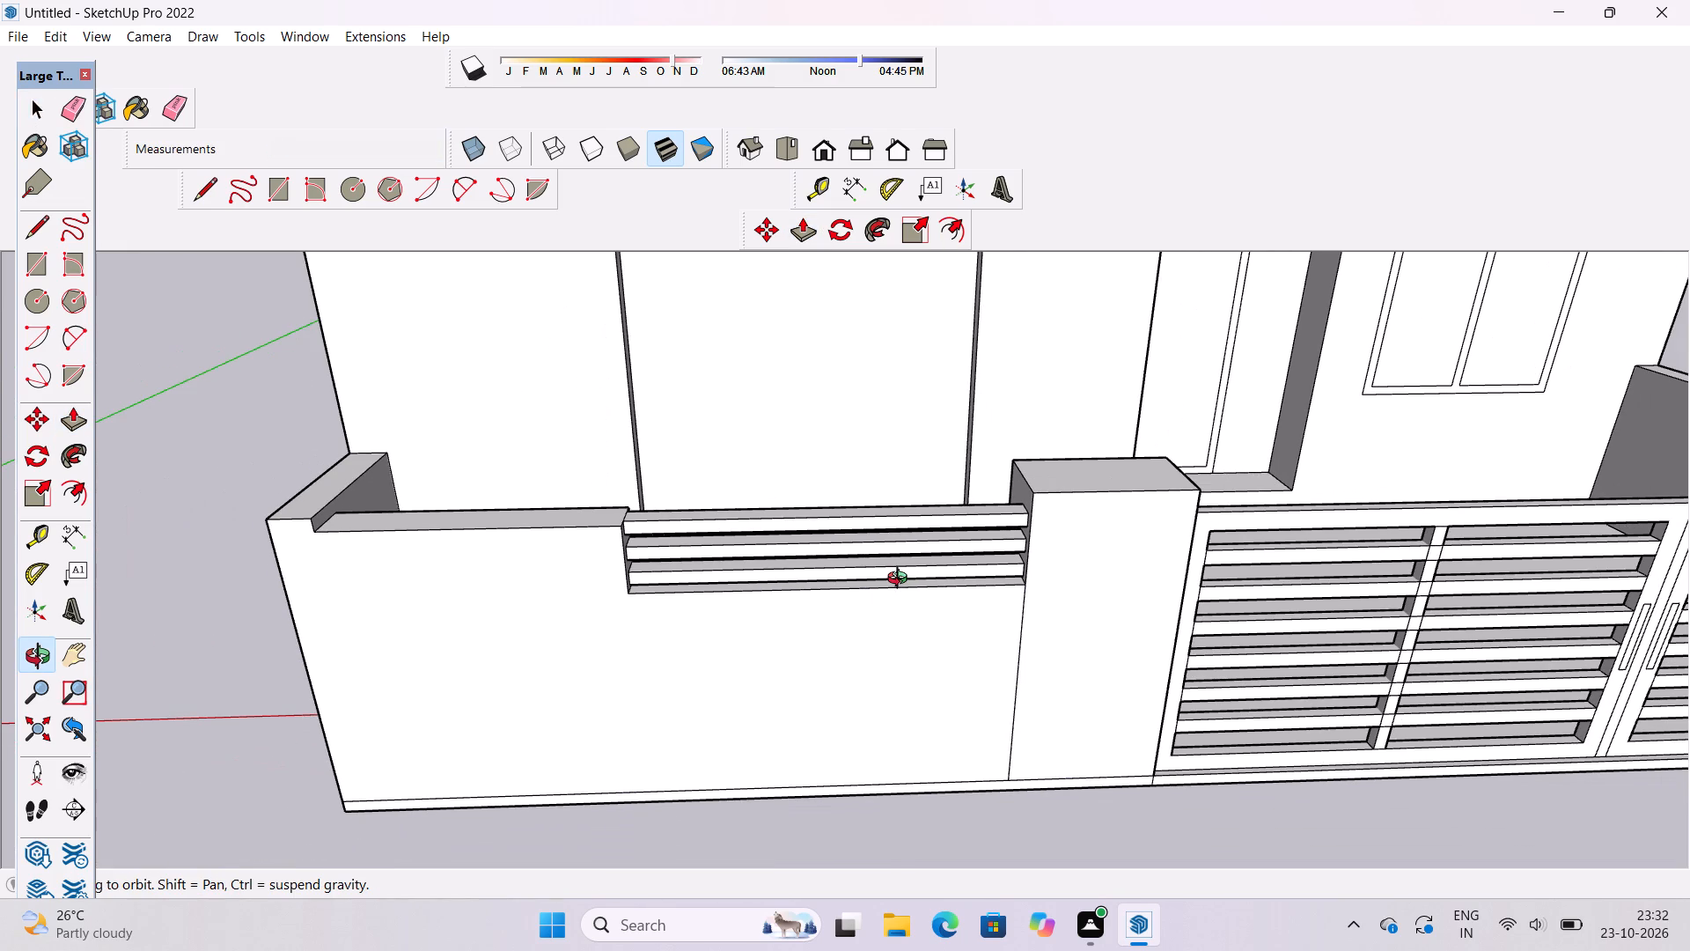
left_click_drag(800, 601, 855, 583)
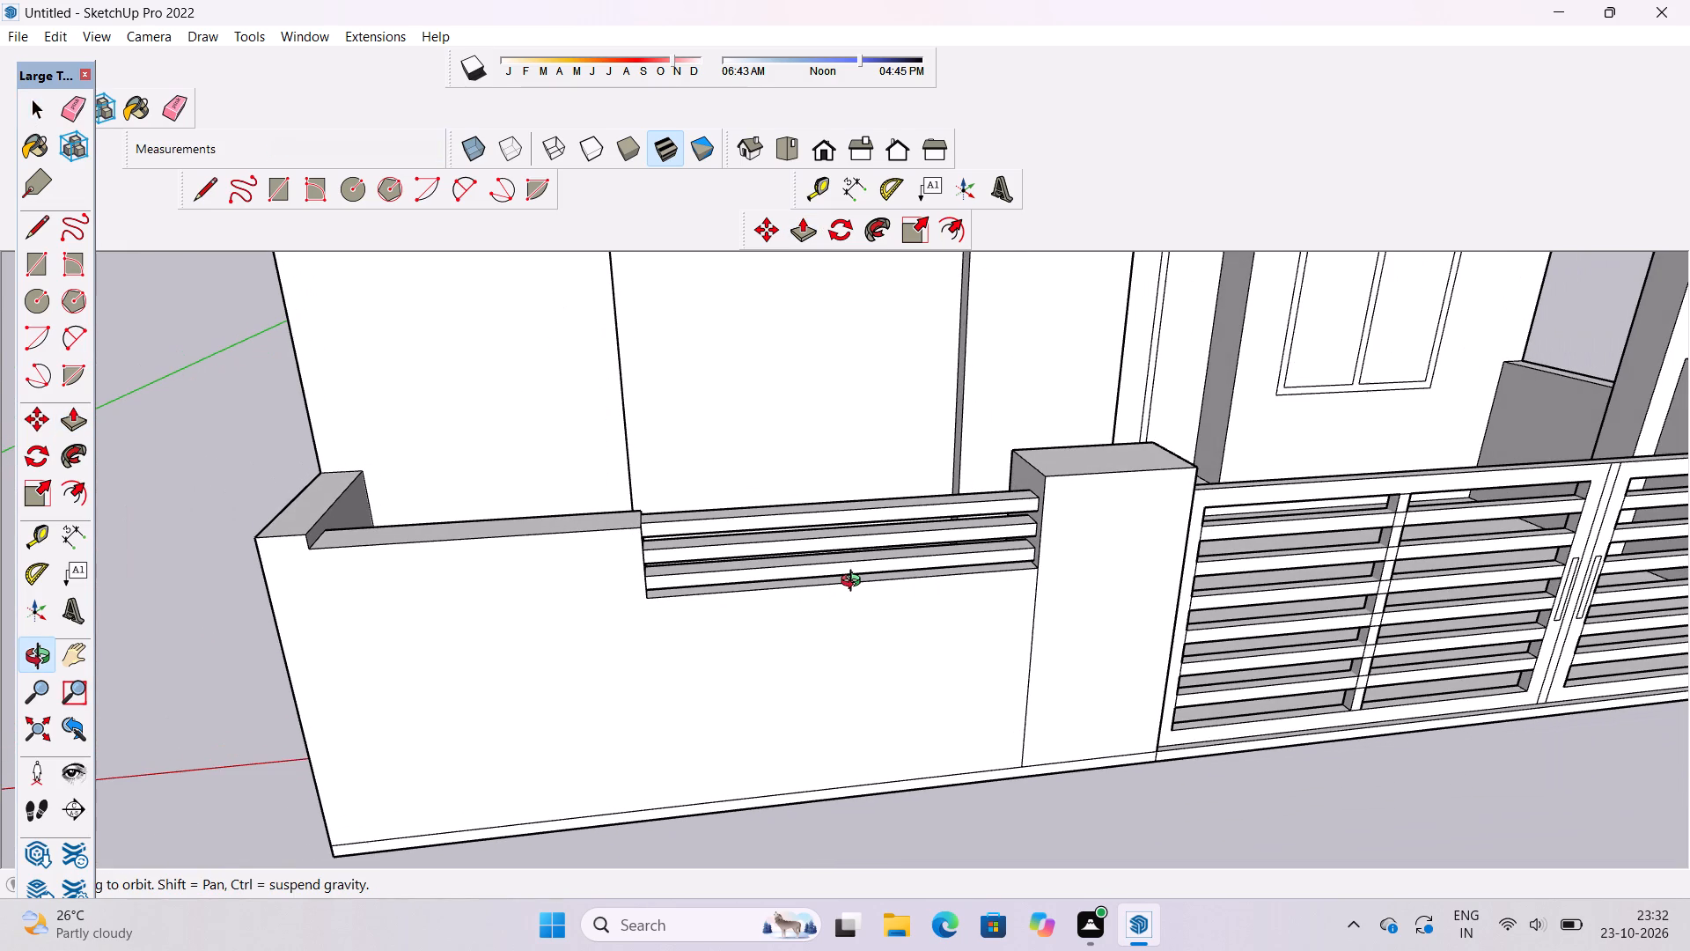
left_click_drag(856, 583, 834, 620, "shift")
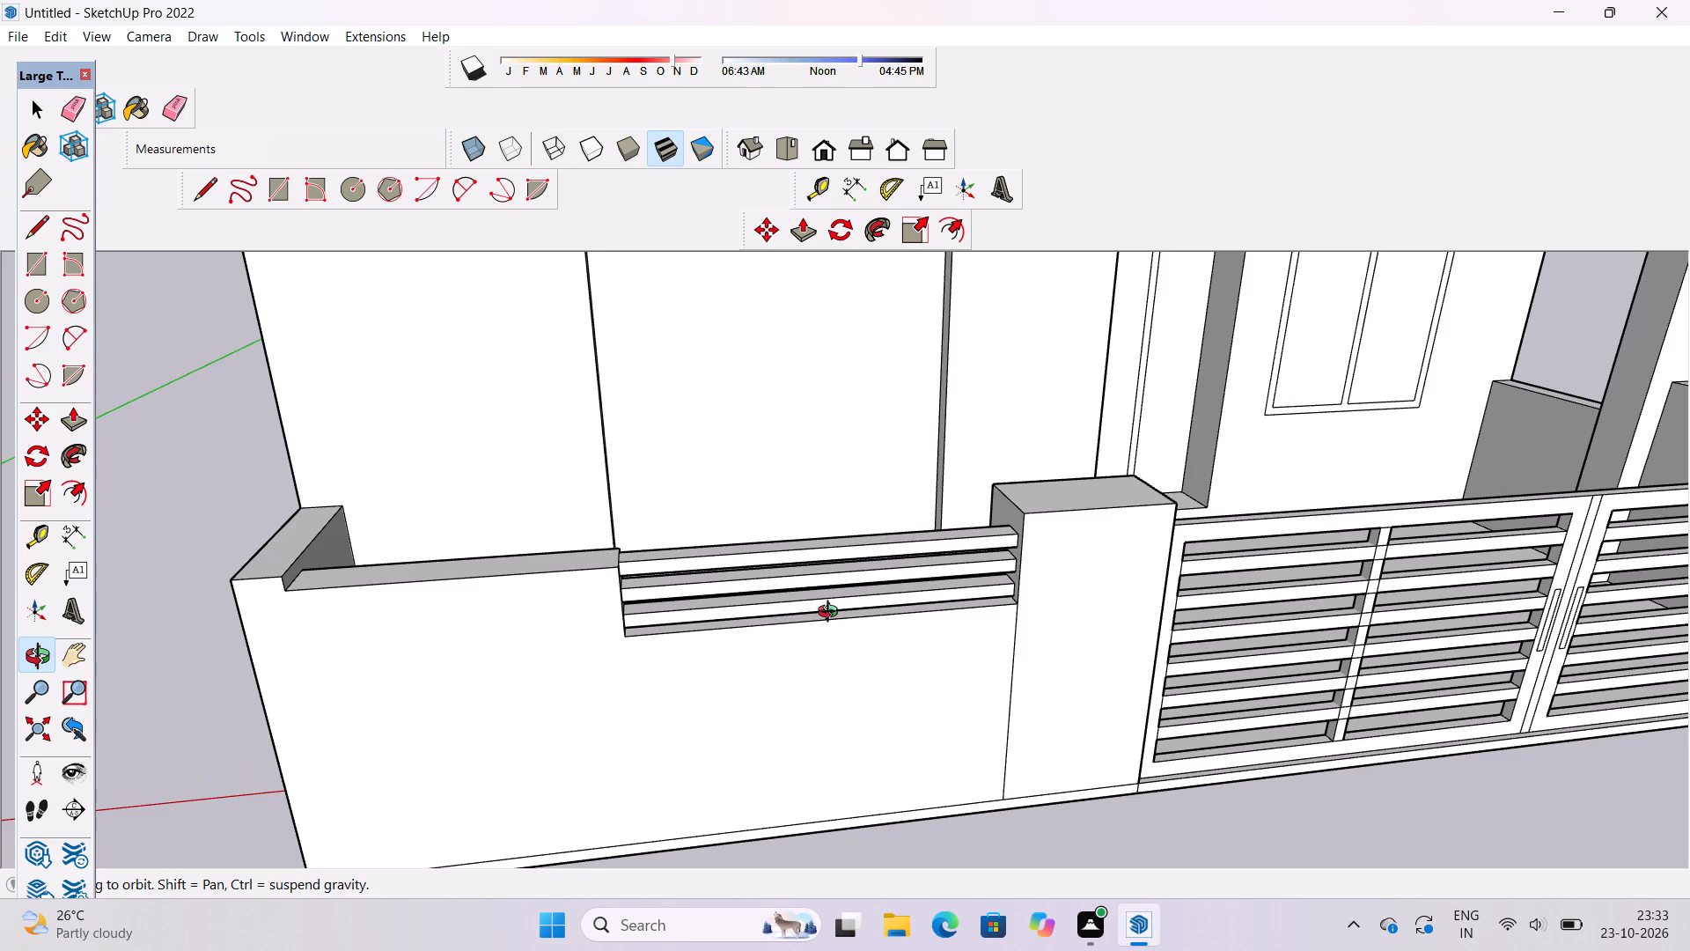
scroll(841, 615, "down", 2)
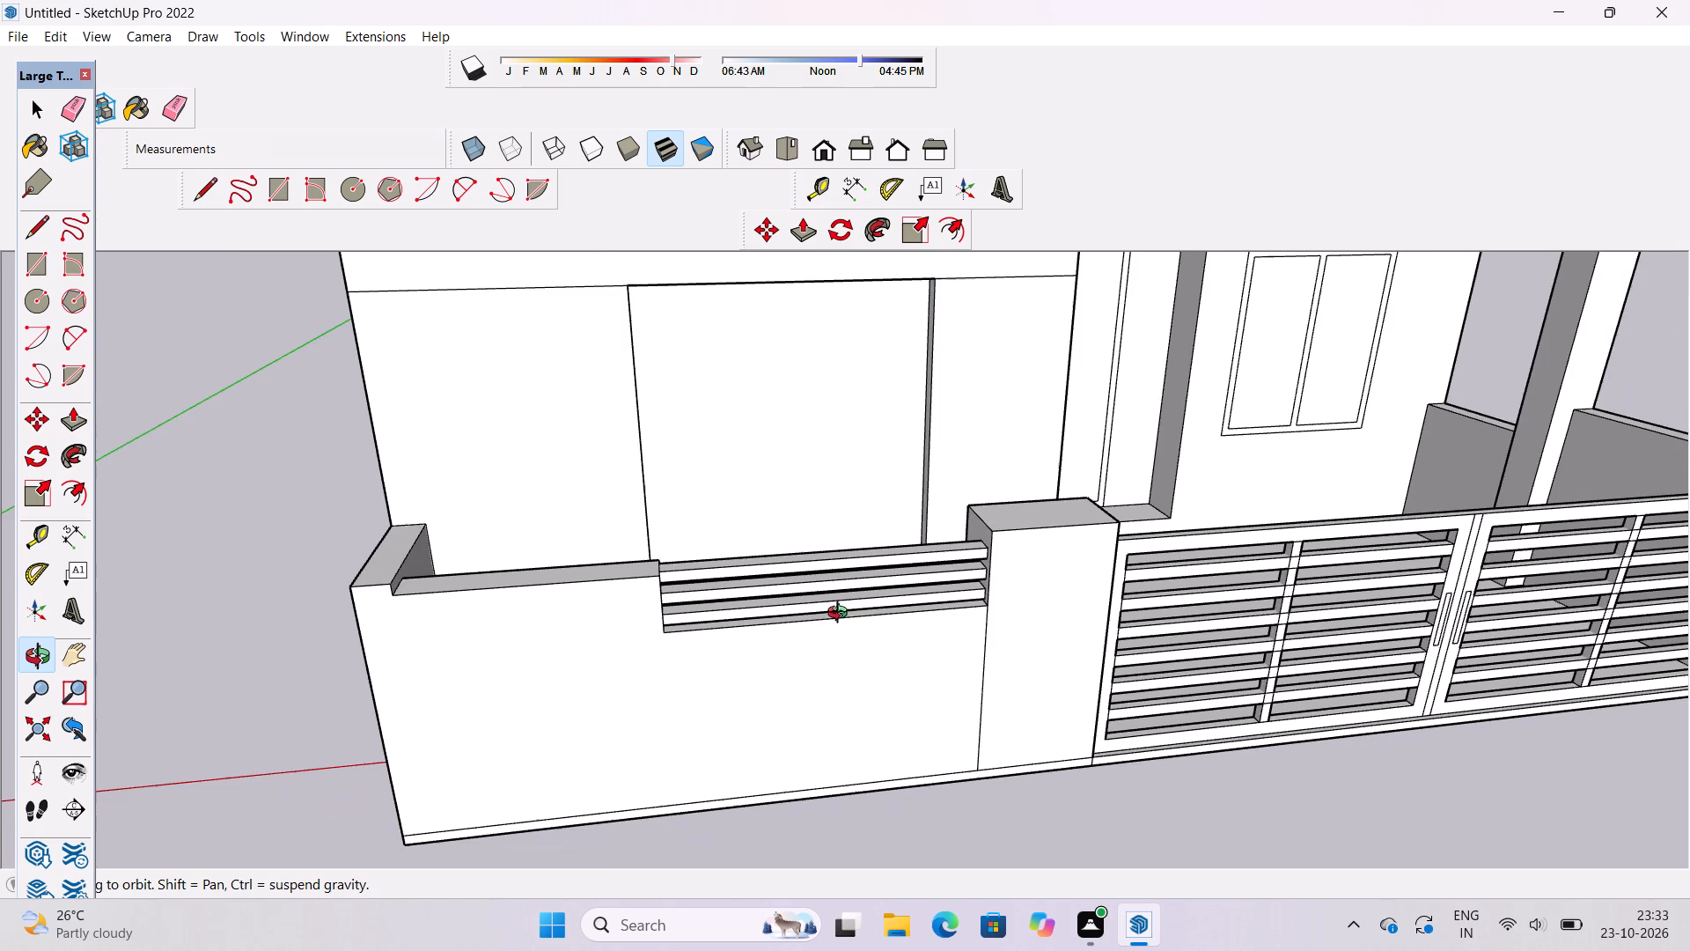
scroll(834, 619, "down", 1)
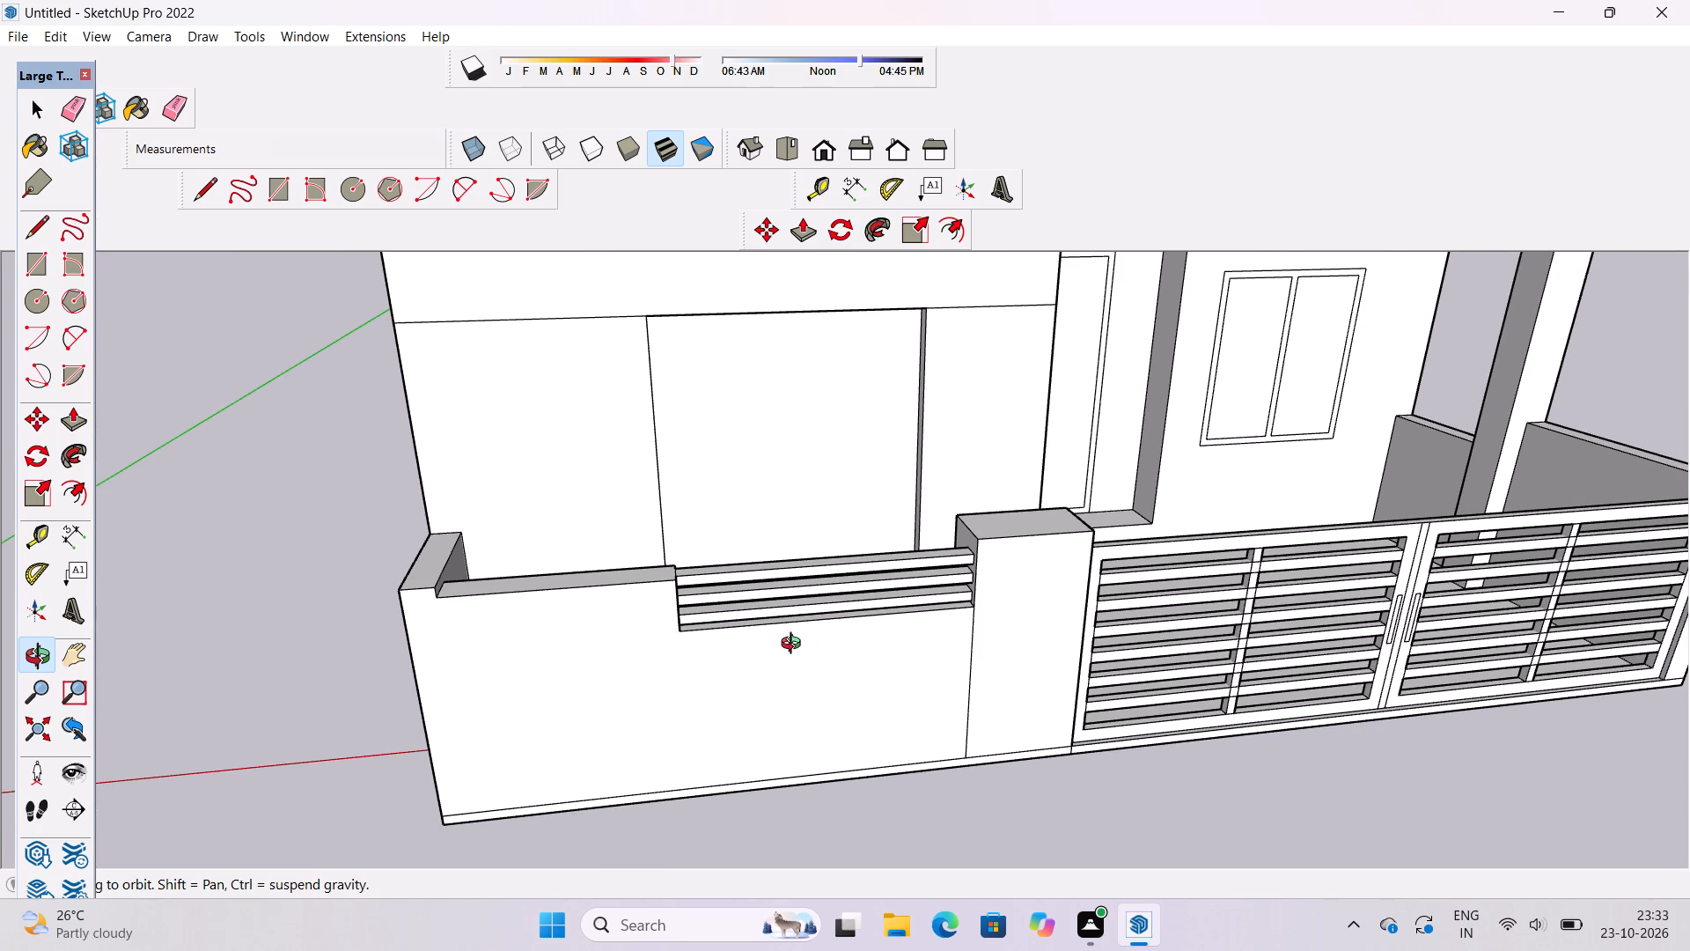
scroll(796, 645, "down", 2)
left_click_drag(789, 638, 746, 631, "shift")
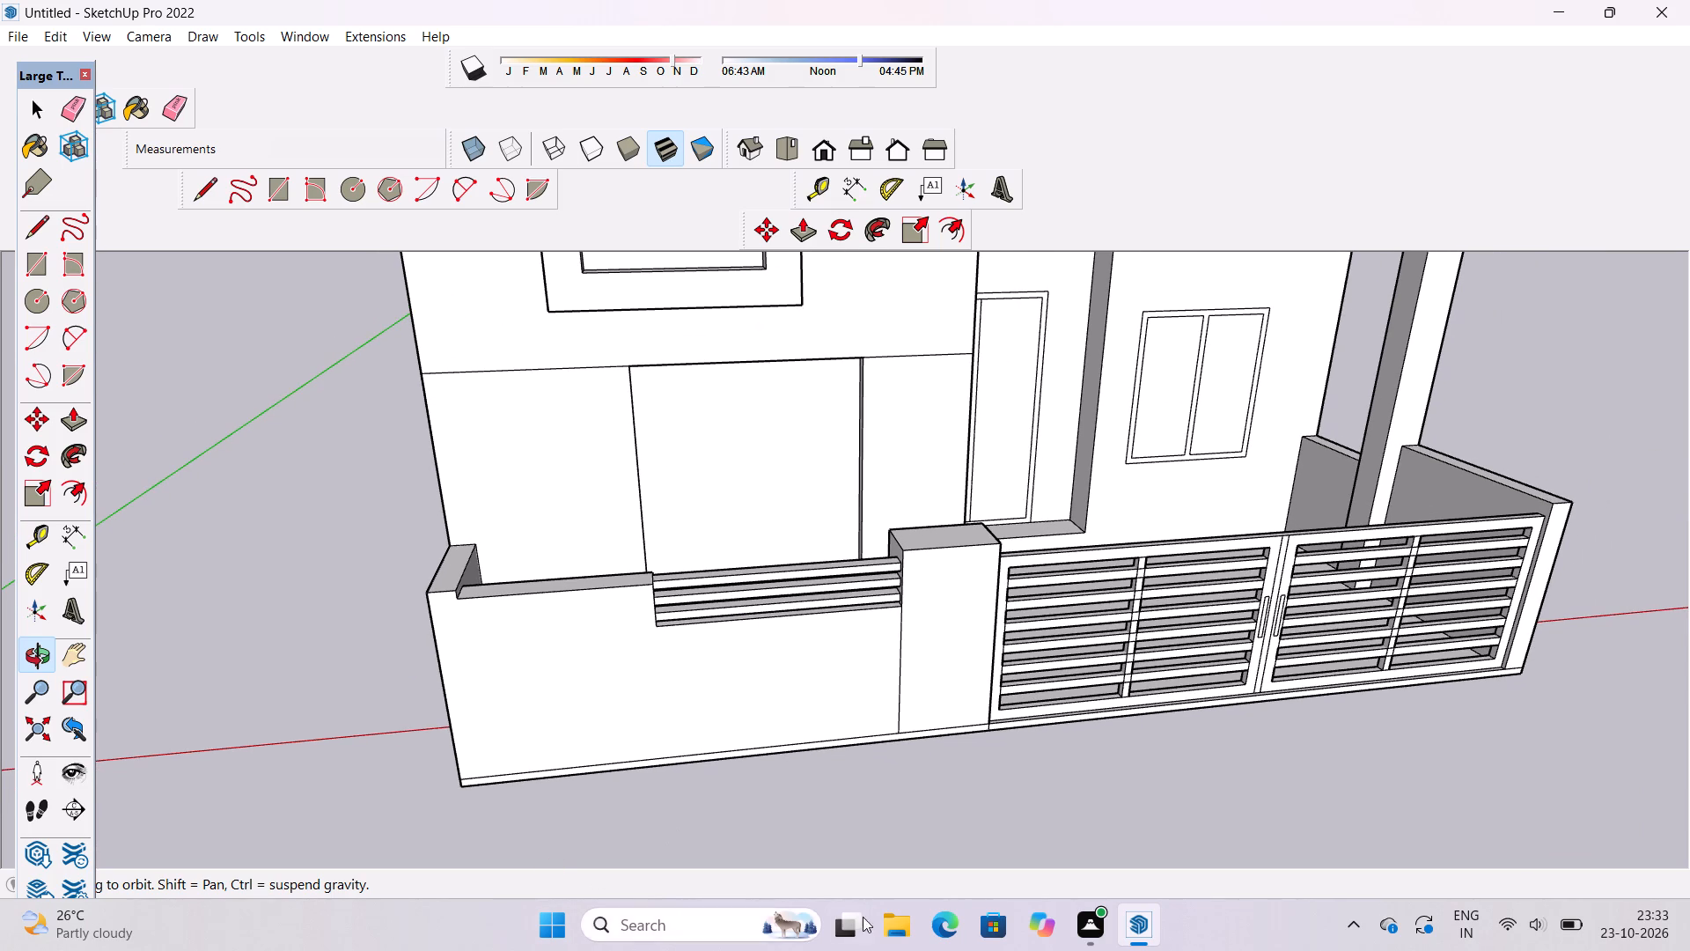
scroll(630, 508, "down", 3)
left_click_drag(778, 552, 732, 634, "shift")
left_click_drag(741, 716, 692, 624)
scroll(544, 688, "up", 3)
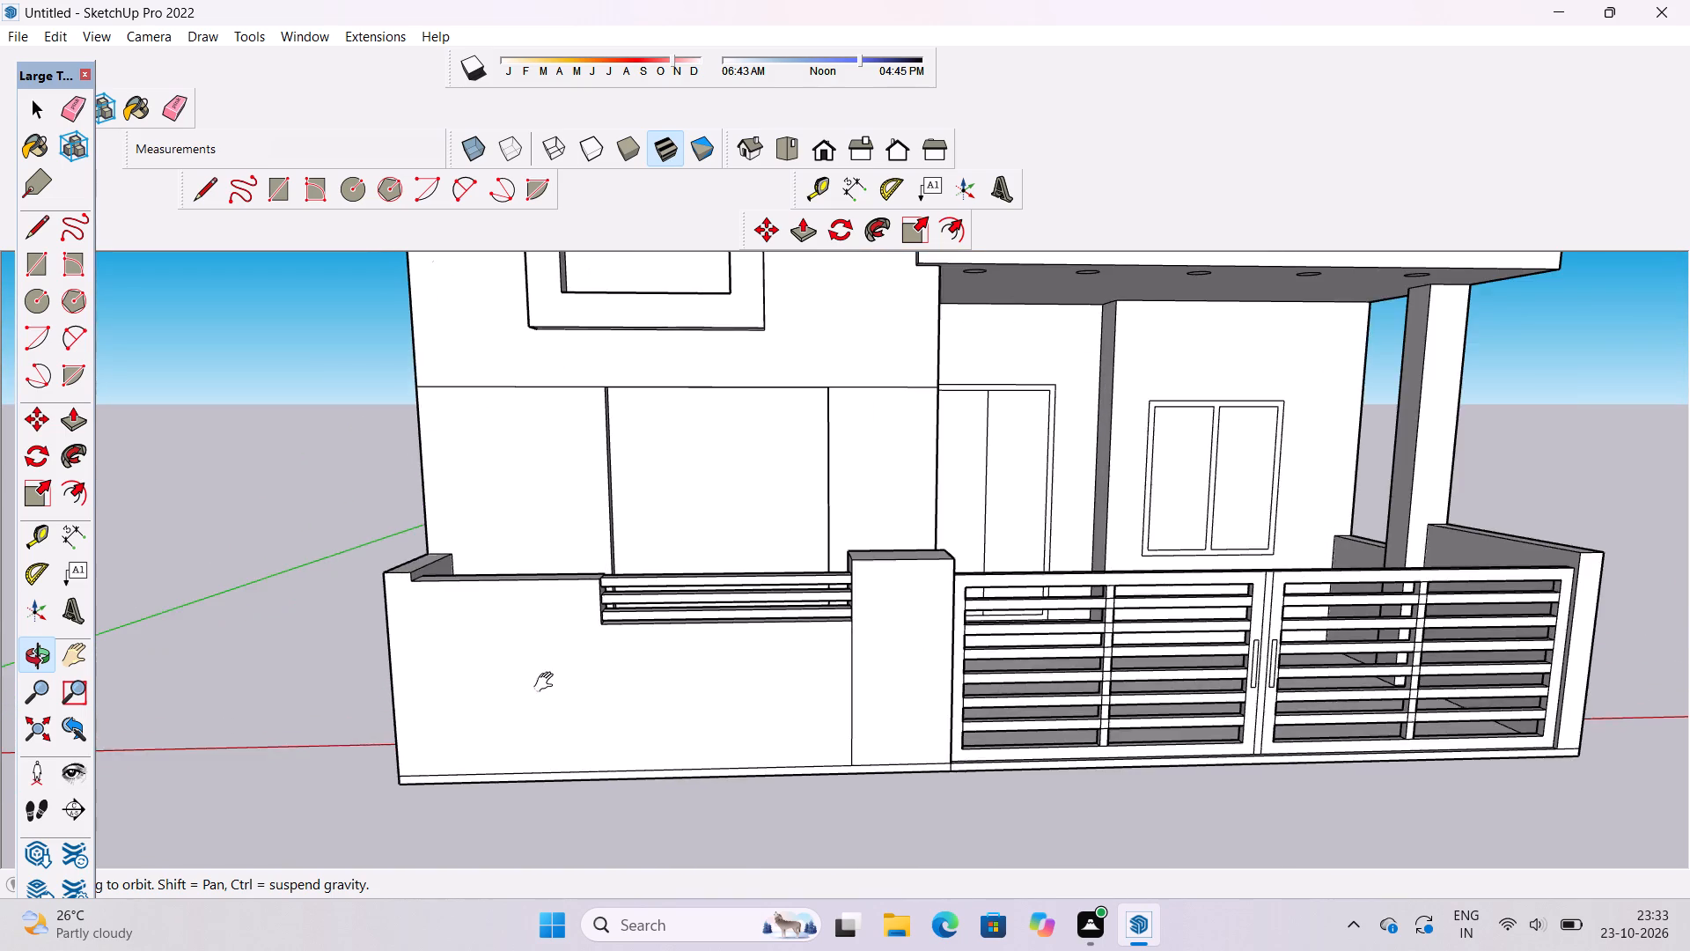
left_click_drag(547, 682, 543, 620, "shift")
scroll(540, 605, "down", 3, "shift")
scroll(547, 601, "down", 2)
left_click_drag(610, 576, 603, 636, "shift")
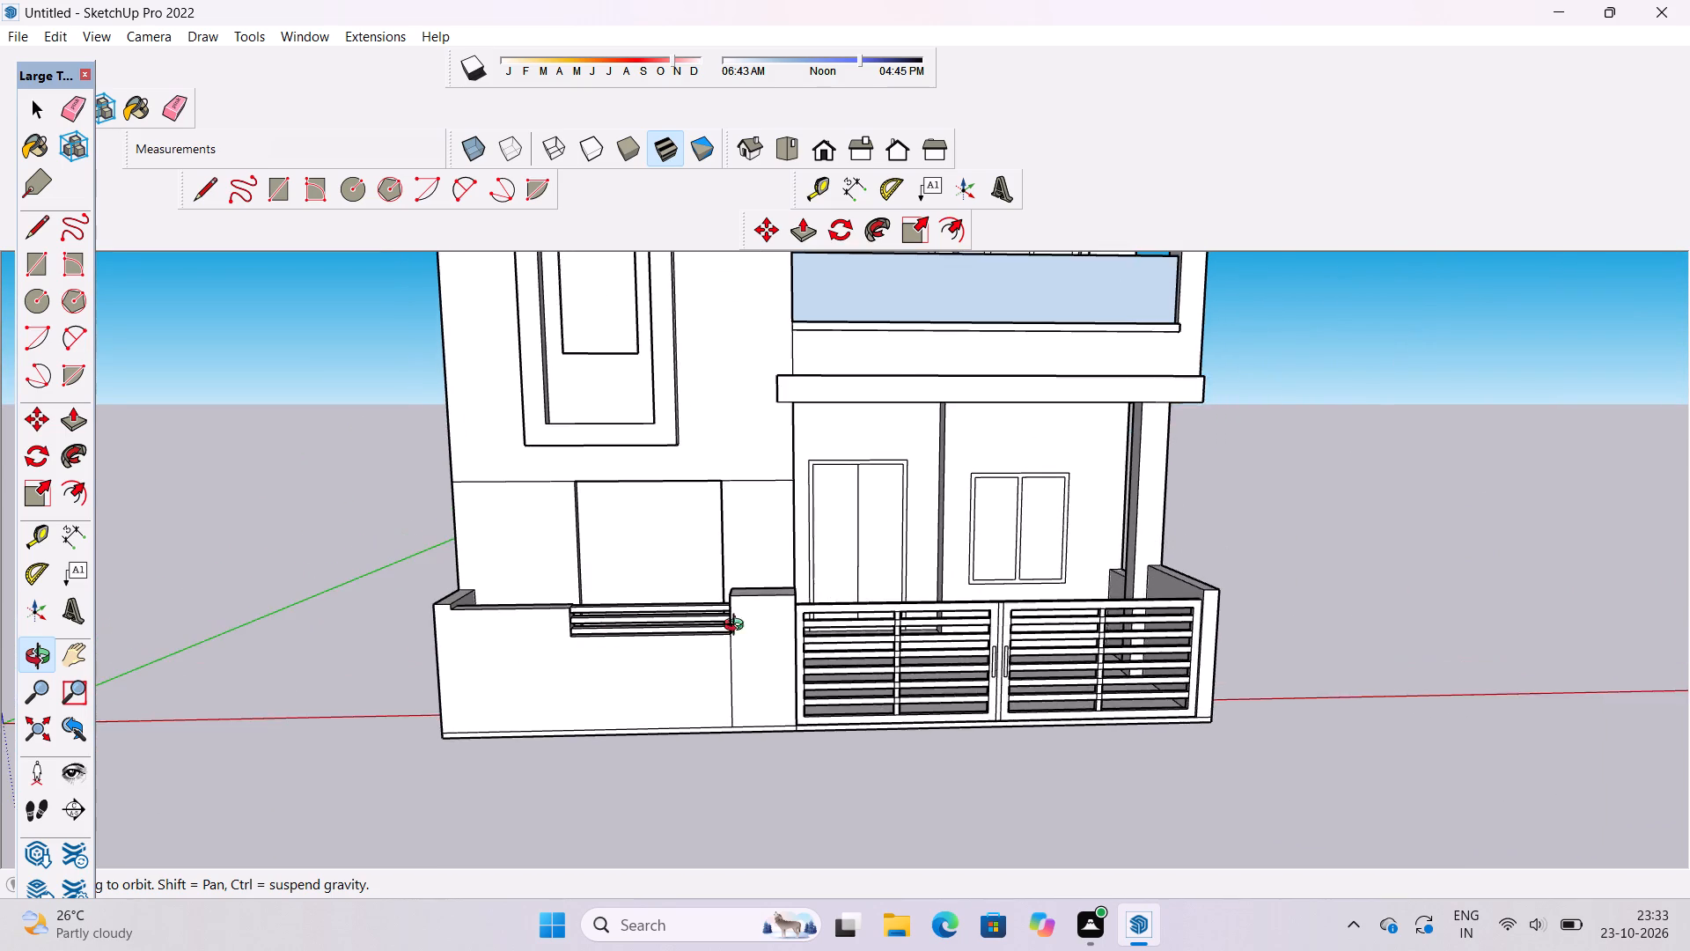
Place a guide line 1' below the top edge on the gate pillar's front face.
scroll(777, 628, "up", 8)
left_click_drag(799, 599, 635, 648, "shift")
scroll(753, 611, "up", 4)
left_click_drag(746, 609, 746, 638, "shift")
left_click_drag(665, 649, 702, 658)
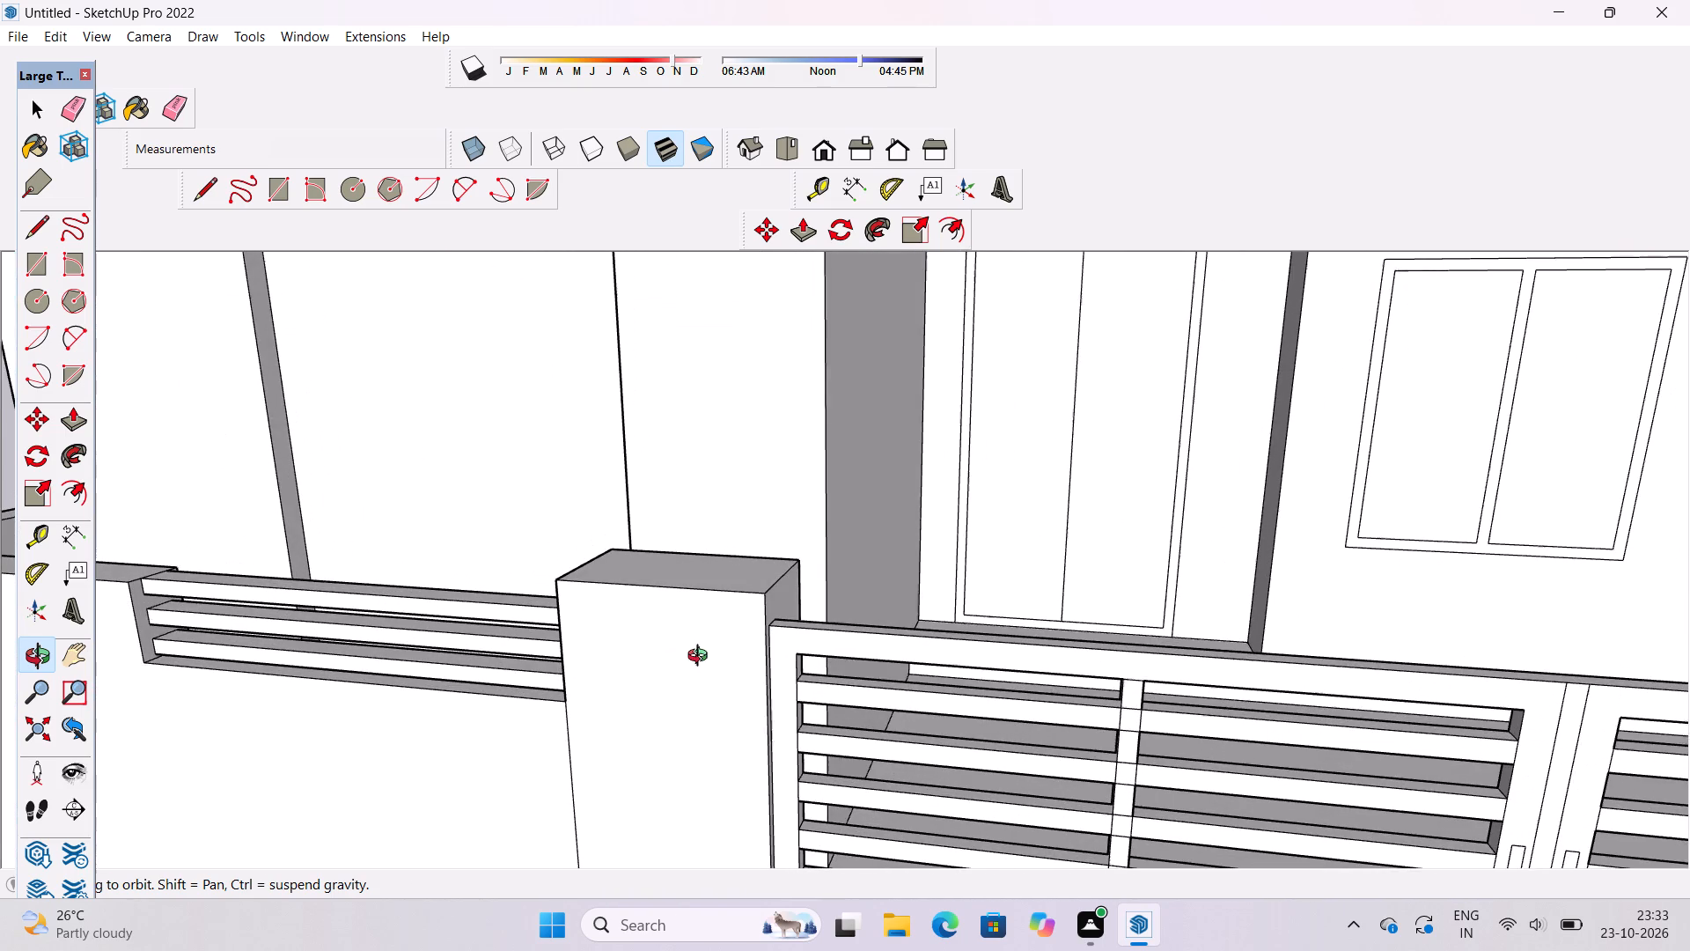
left_click_drag(702, 658, 702, 658)
key("t")
scroll(672, 604, "up", 3)
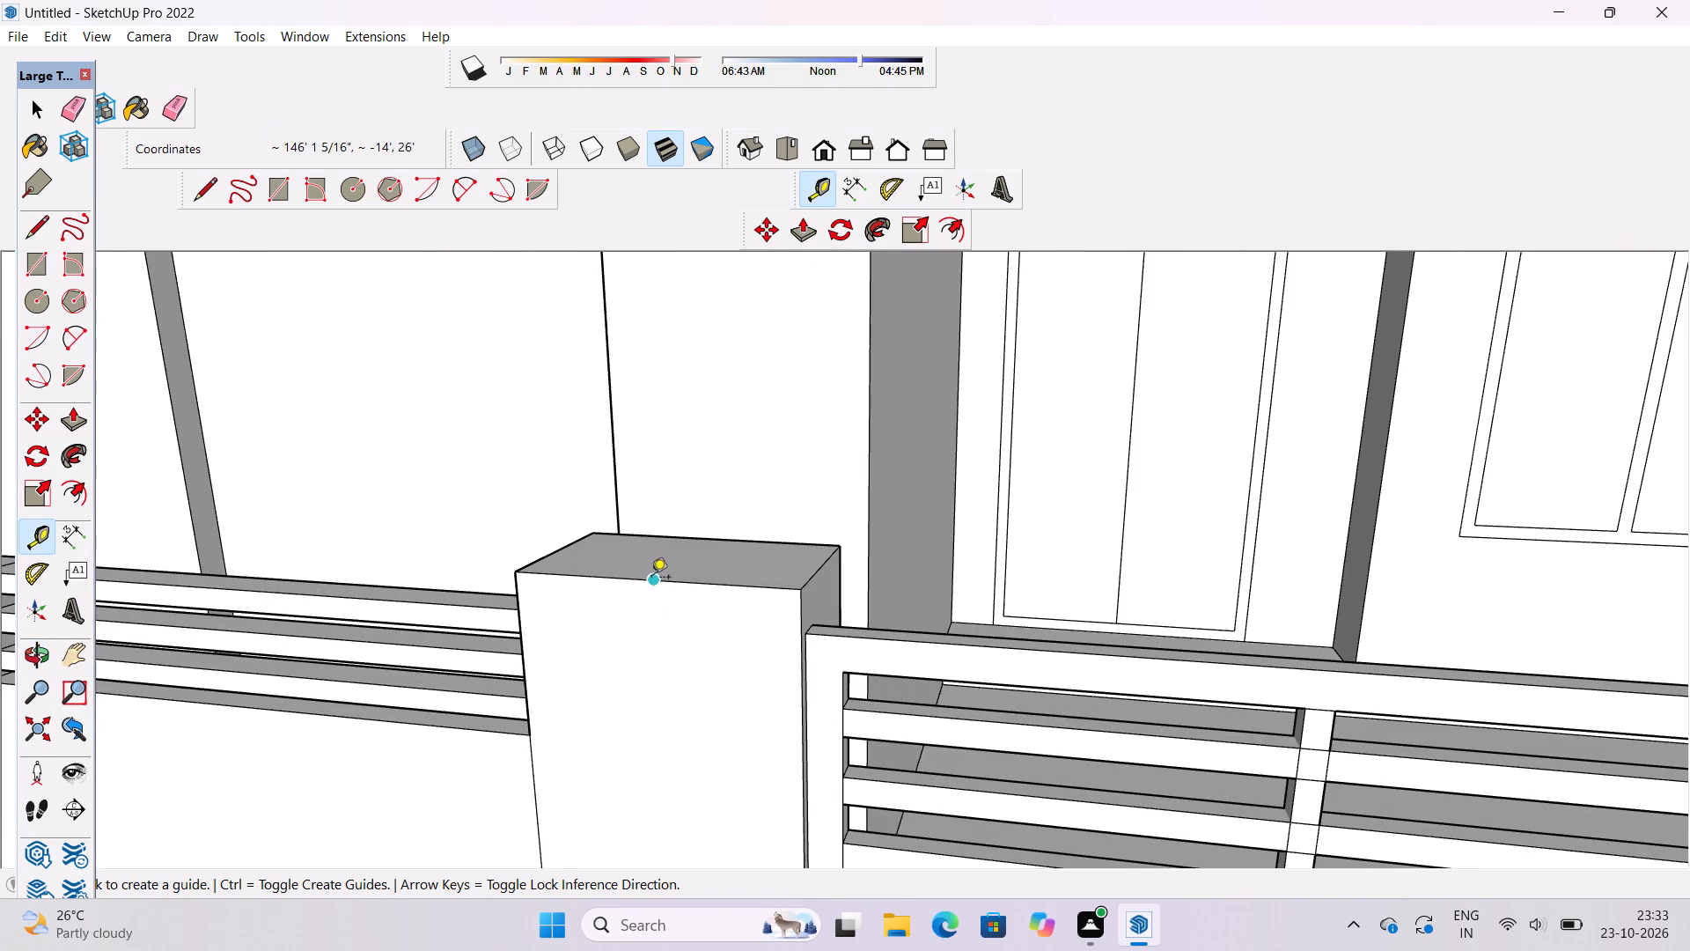
left_click(650, 584)
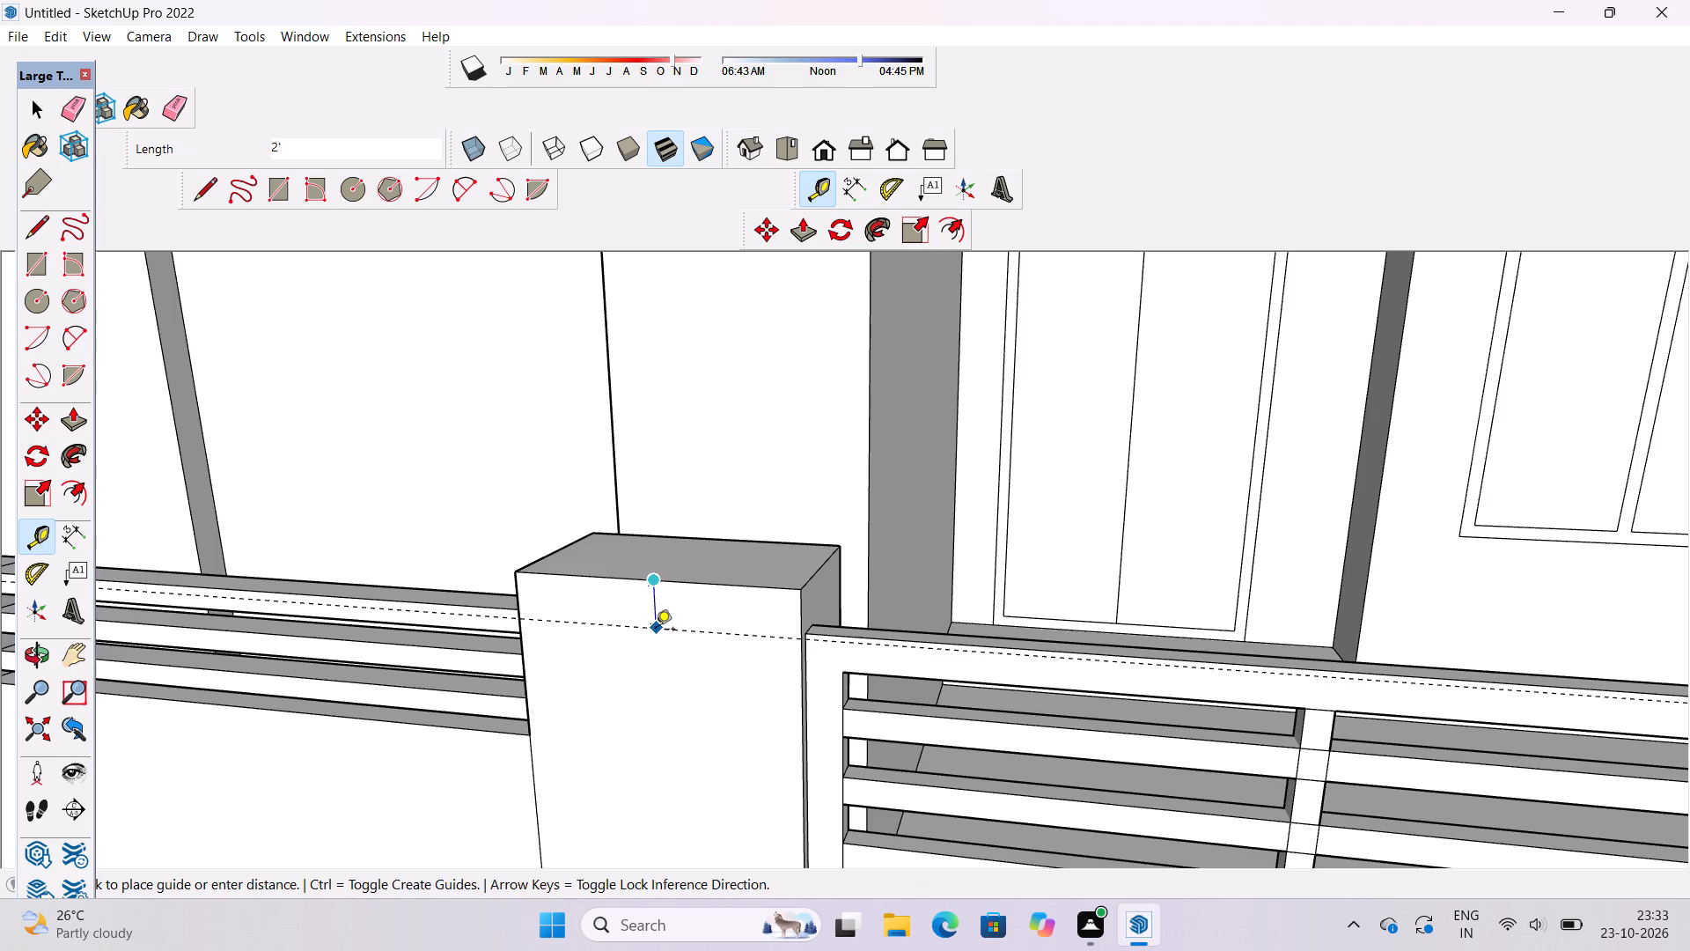
key("1")
key("apostrophe")
key("Return")
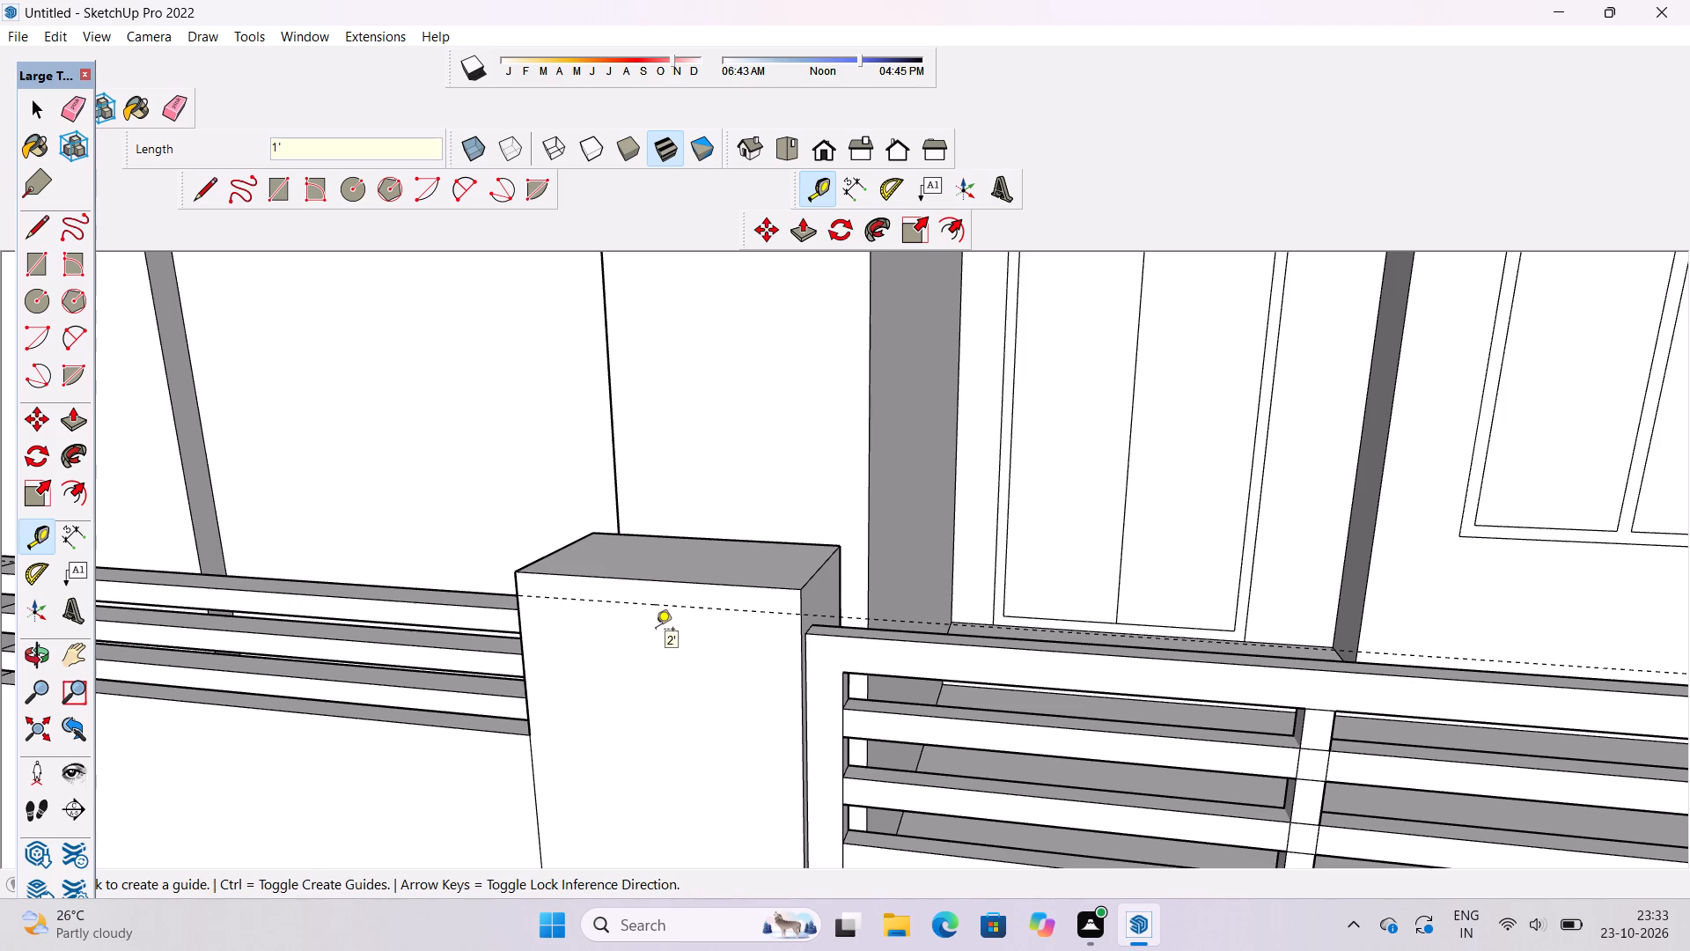
Place a guide line 1' below the top edge on the pillar's gate-side face, meeting the front guide.
scroll(834, 583, "up", 6)
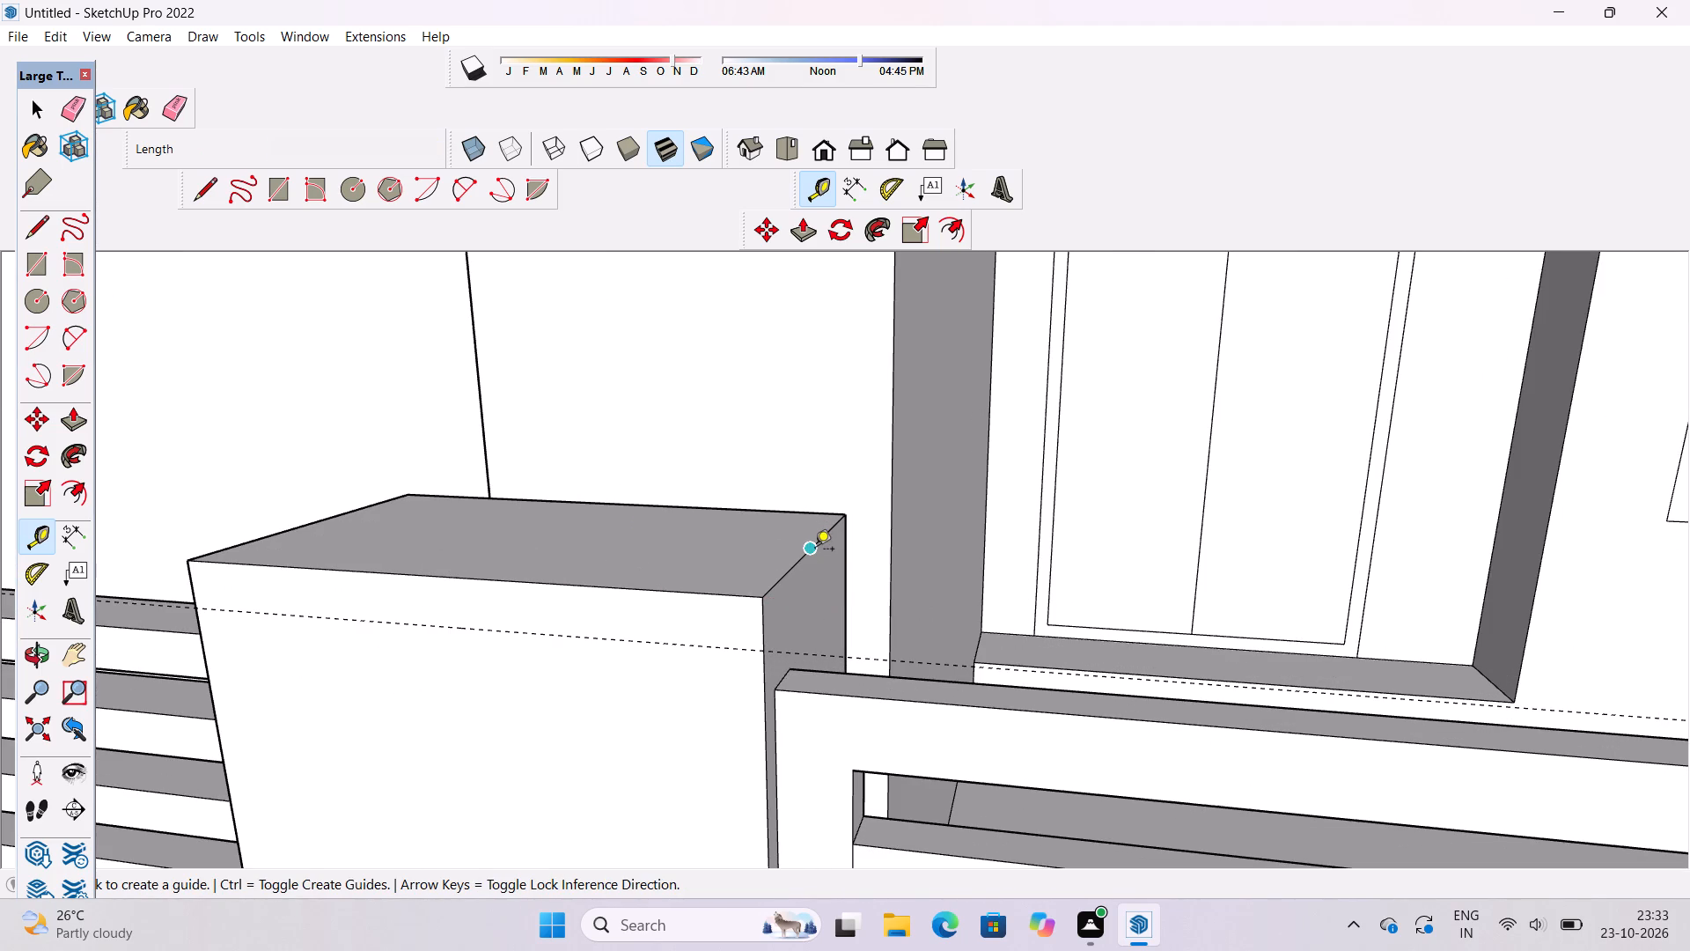
left_click(815, 550)
scroll(815, 549, "down", 3)
left_click(777, 624)
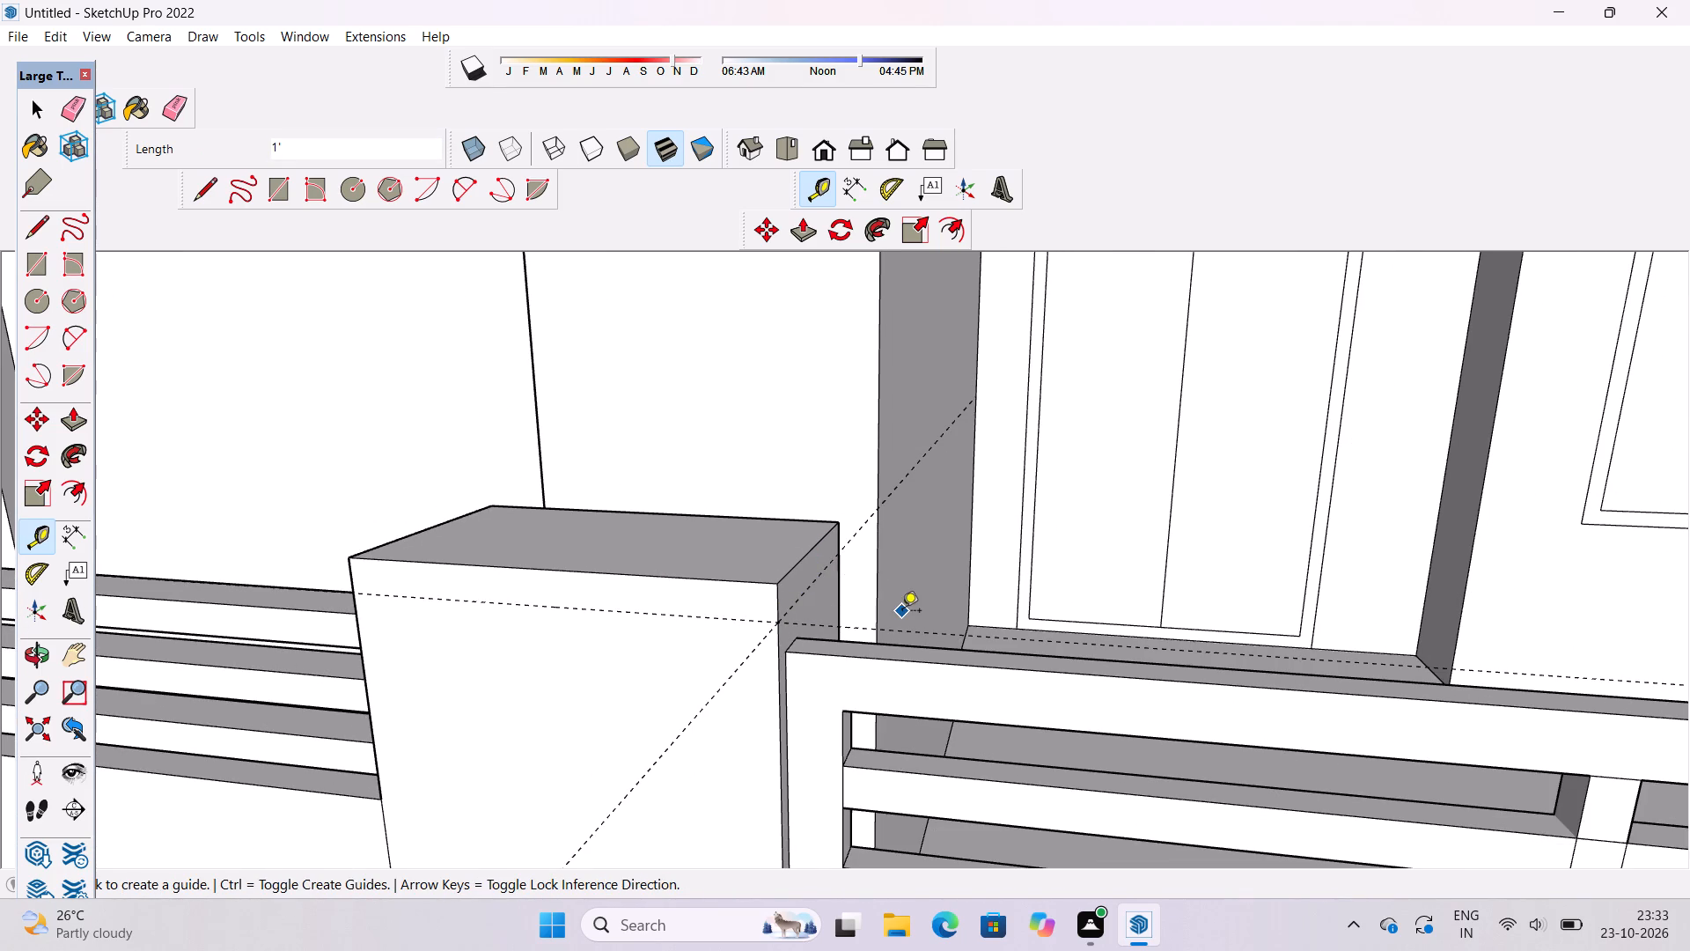
Place a guide line 1' below the top edge on the pillar's railing-side face, meeting the front guide.
key("o")
left_click_drag(558, 585, 711, 584)
scroll(711, 581, "down", 3)
left_click_drag(431, 625, 684, 627, "shift")
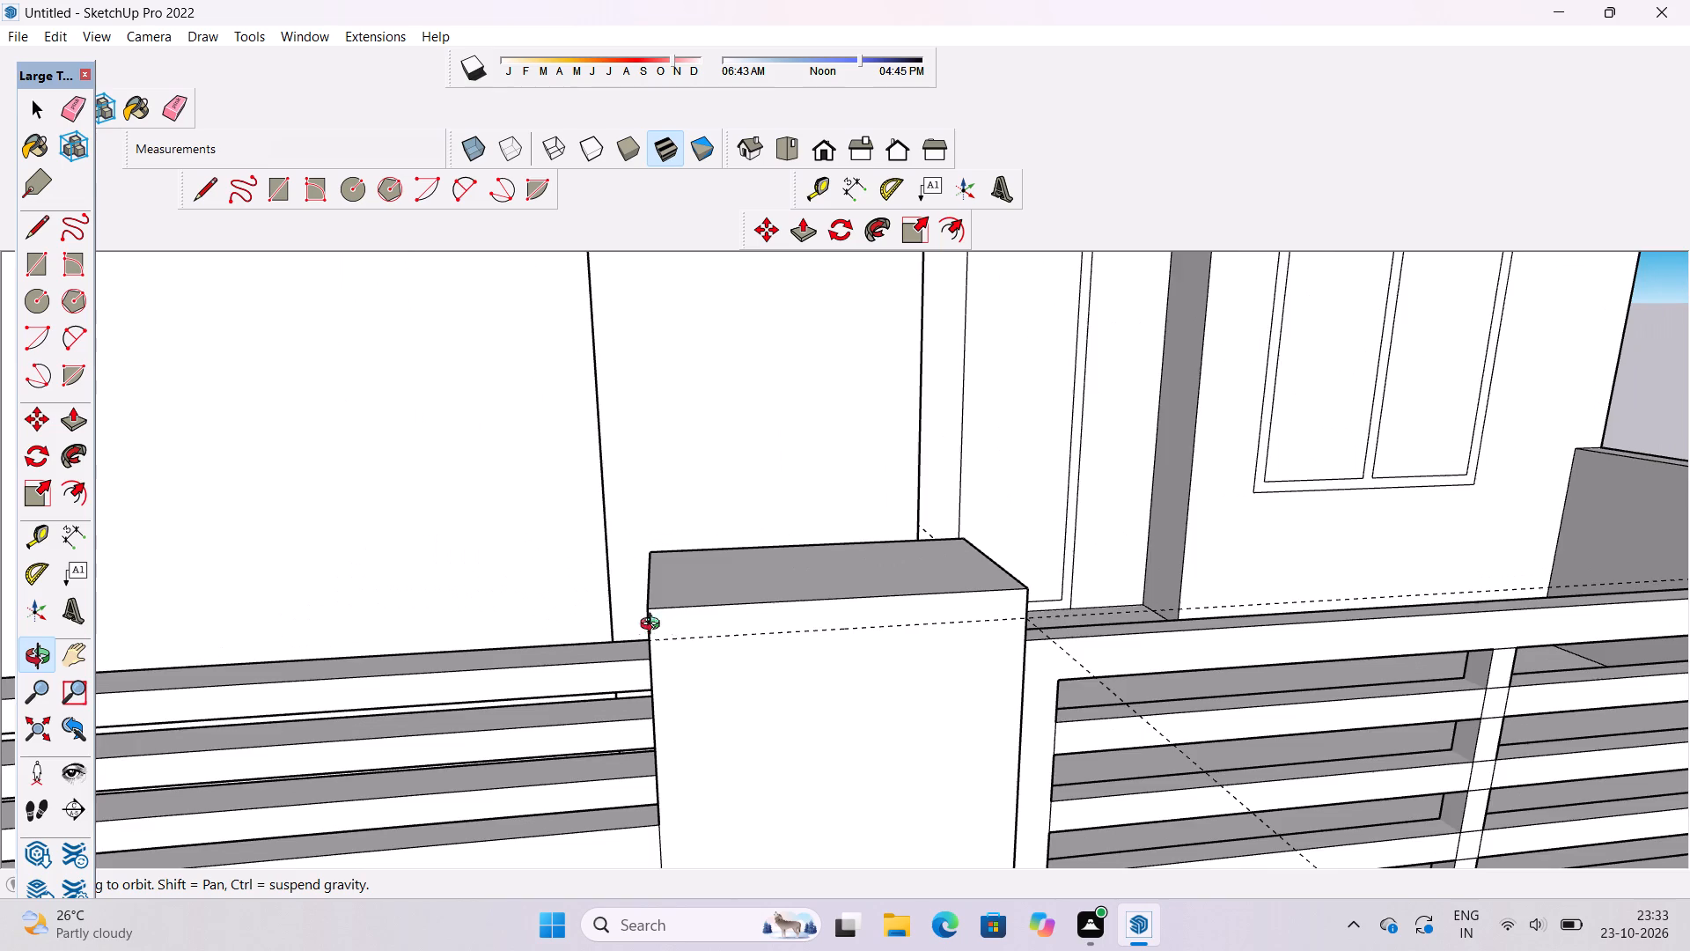
left_click_drag(649, 630, 738, 637)
left_click_drag(663, 655, 692, 623)
left_click_drag(701, 621, 733, 631)
key("t")
scroll(716, 620, "up", 3)
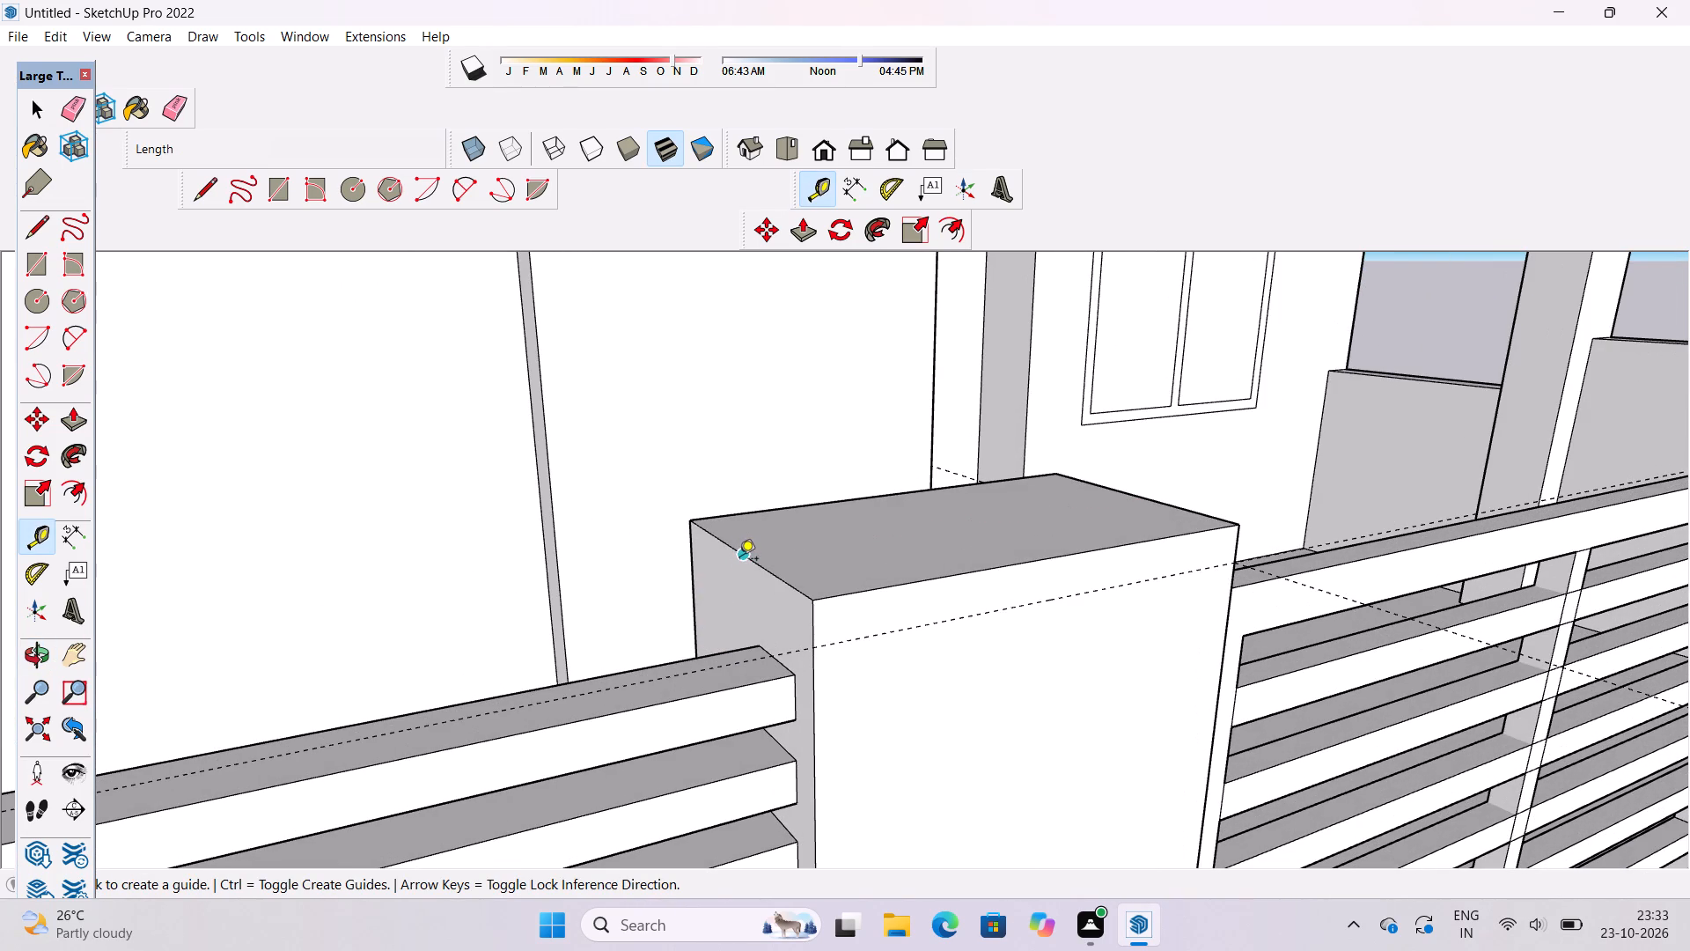
left_click(741, 559)
left_click(812, 649)
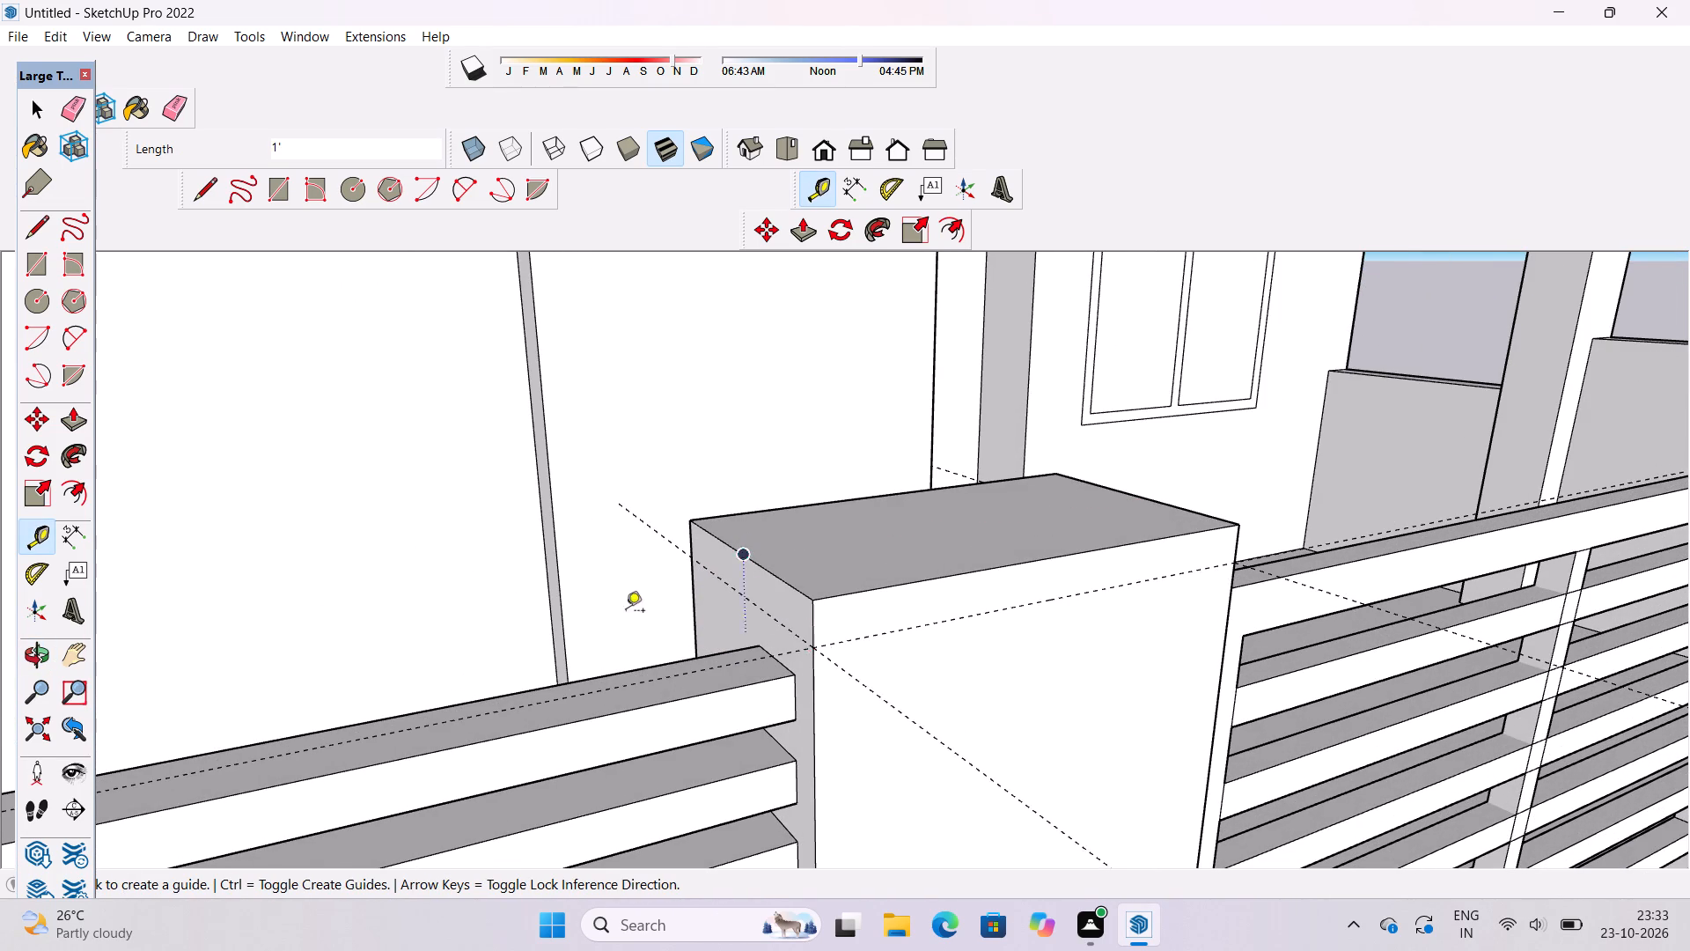
Draw lines along the guides across the pillar's railing-side face and its 12' wide front face.
scroll(553, 600, "down", 6)
key("l")
scroll(591, 595, "up", 7)
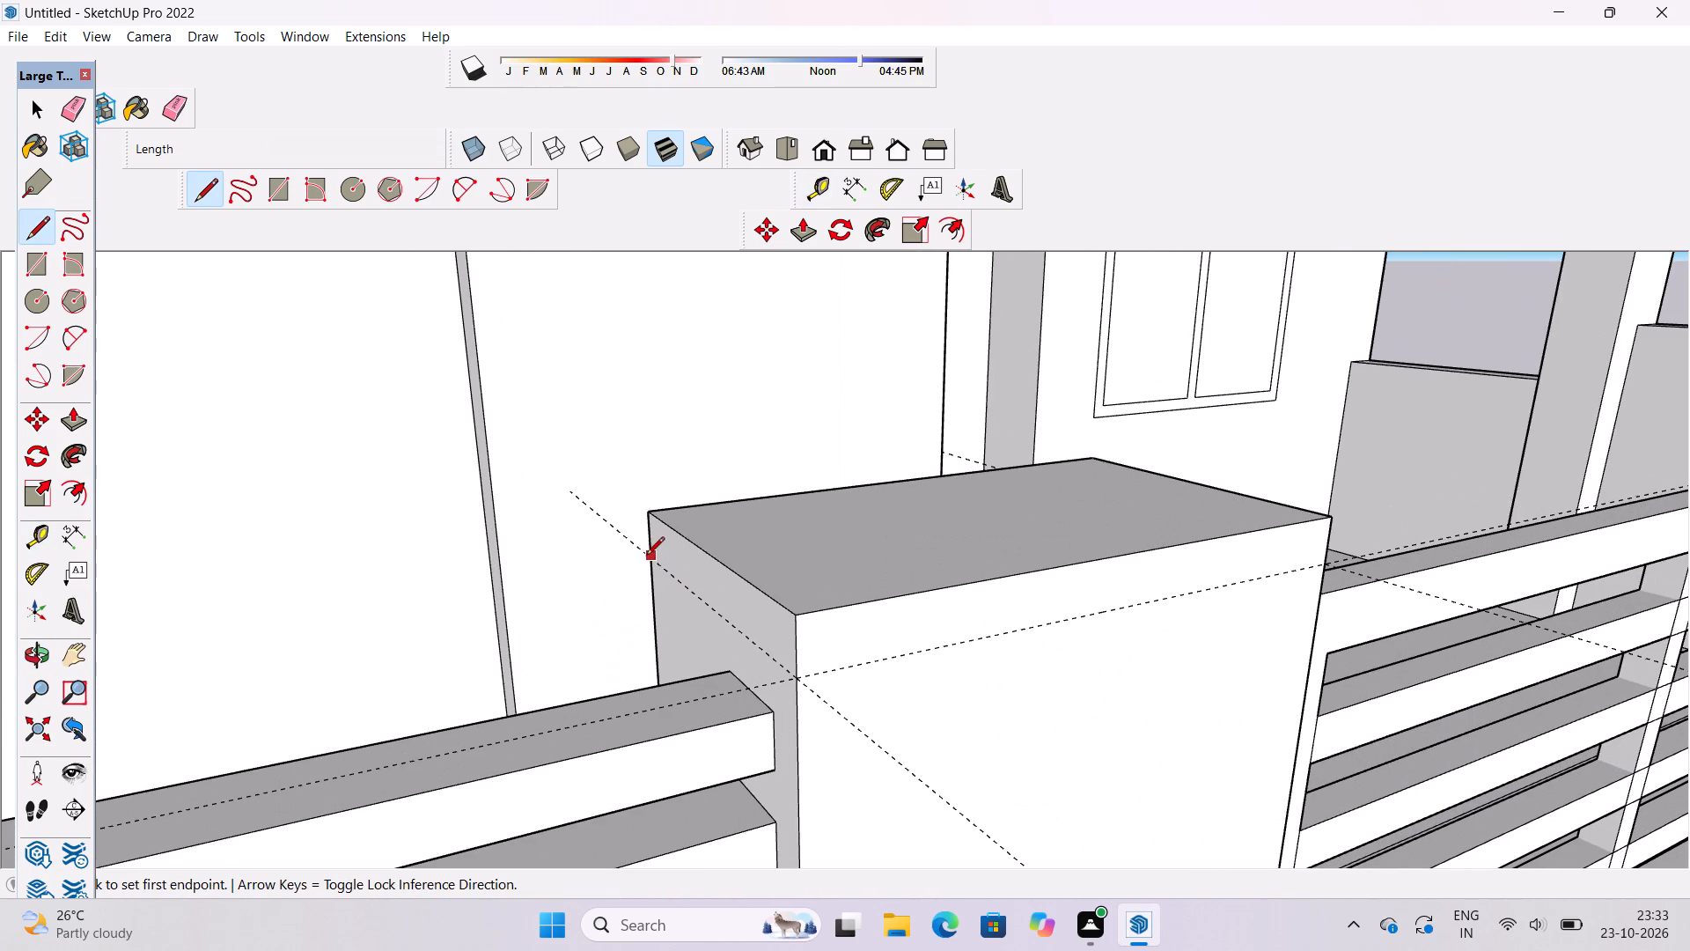
left_click(650, 560)
scroll(650, 560, "down", 3)
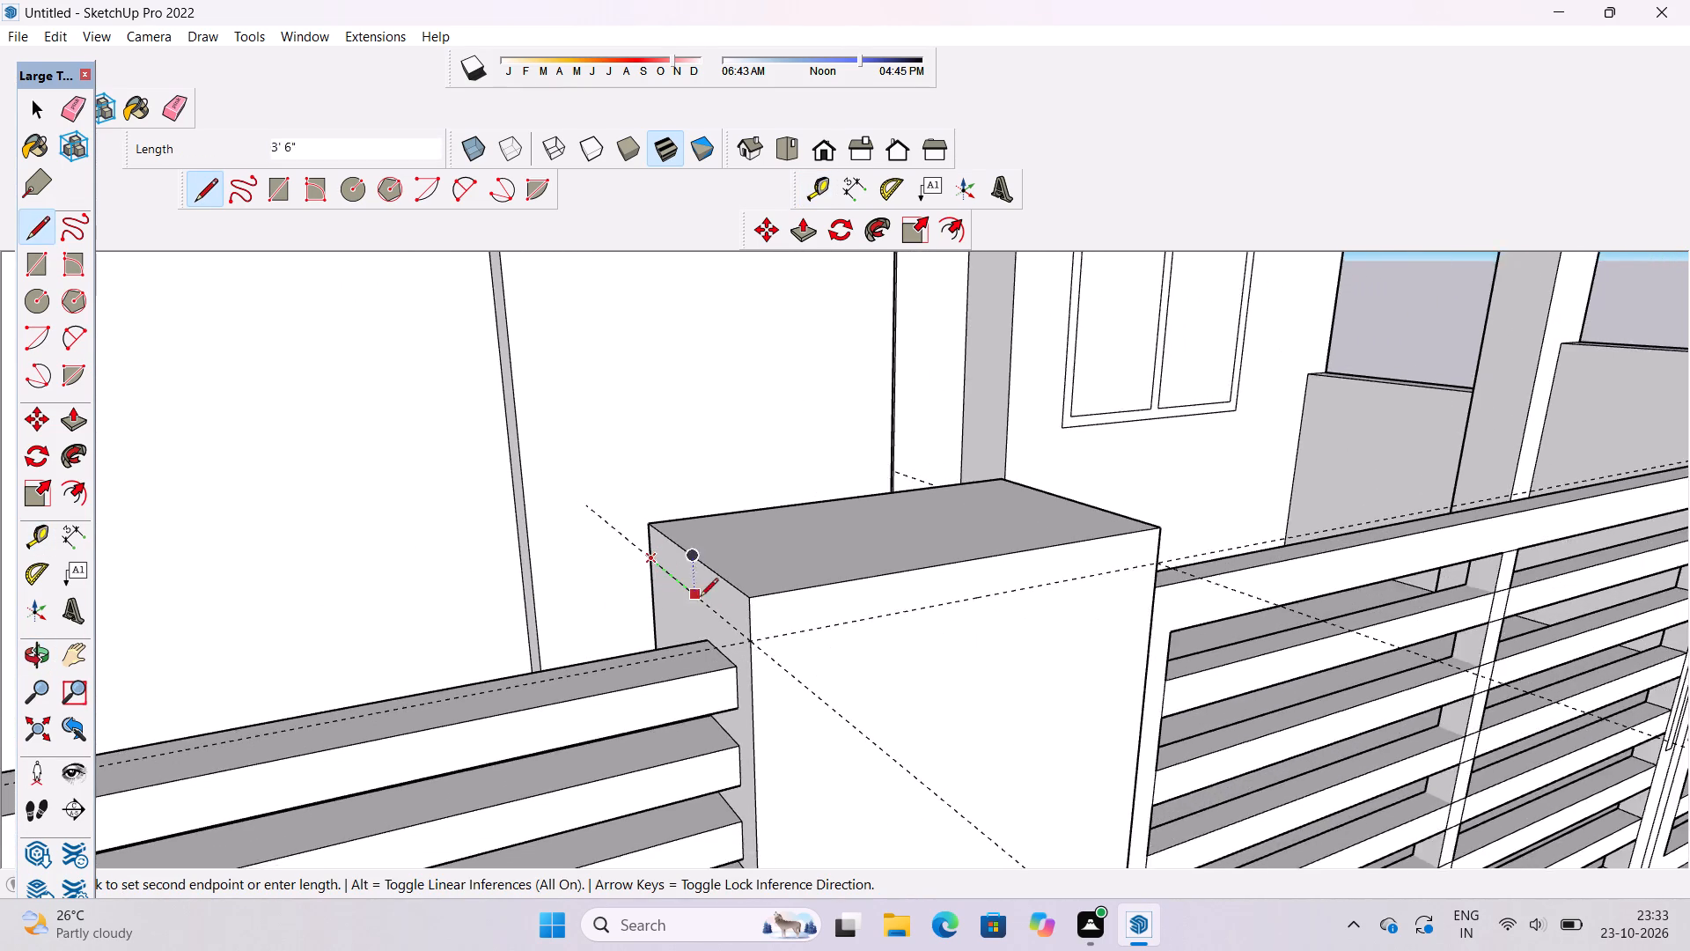
scroll(709, 607, "up", 3)
left_click(765, 657)
scroll(613, 633, "down", 6)
scroll(705, 669, "up", 5)
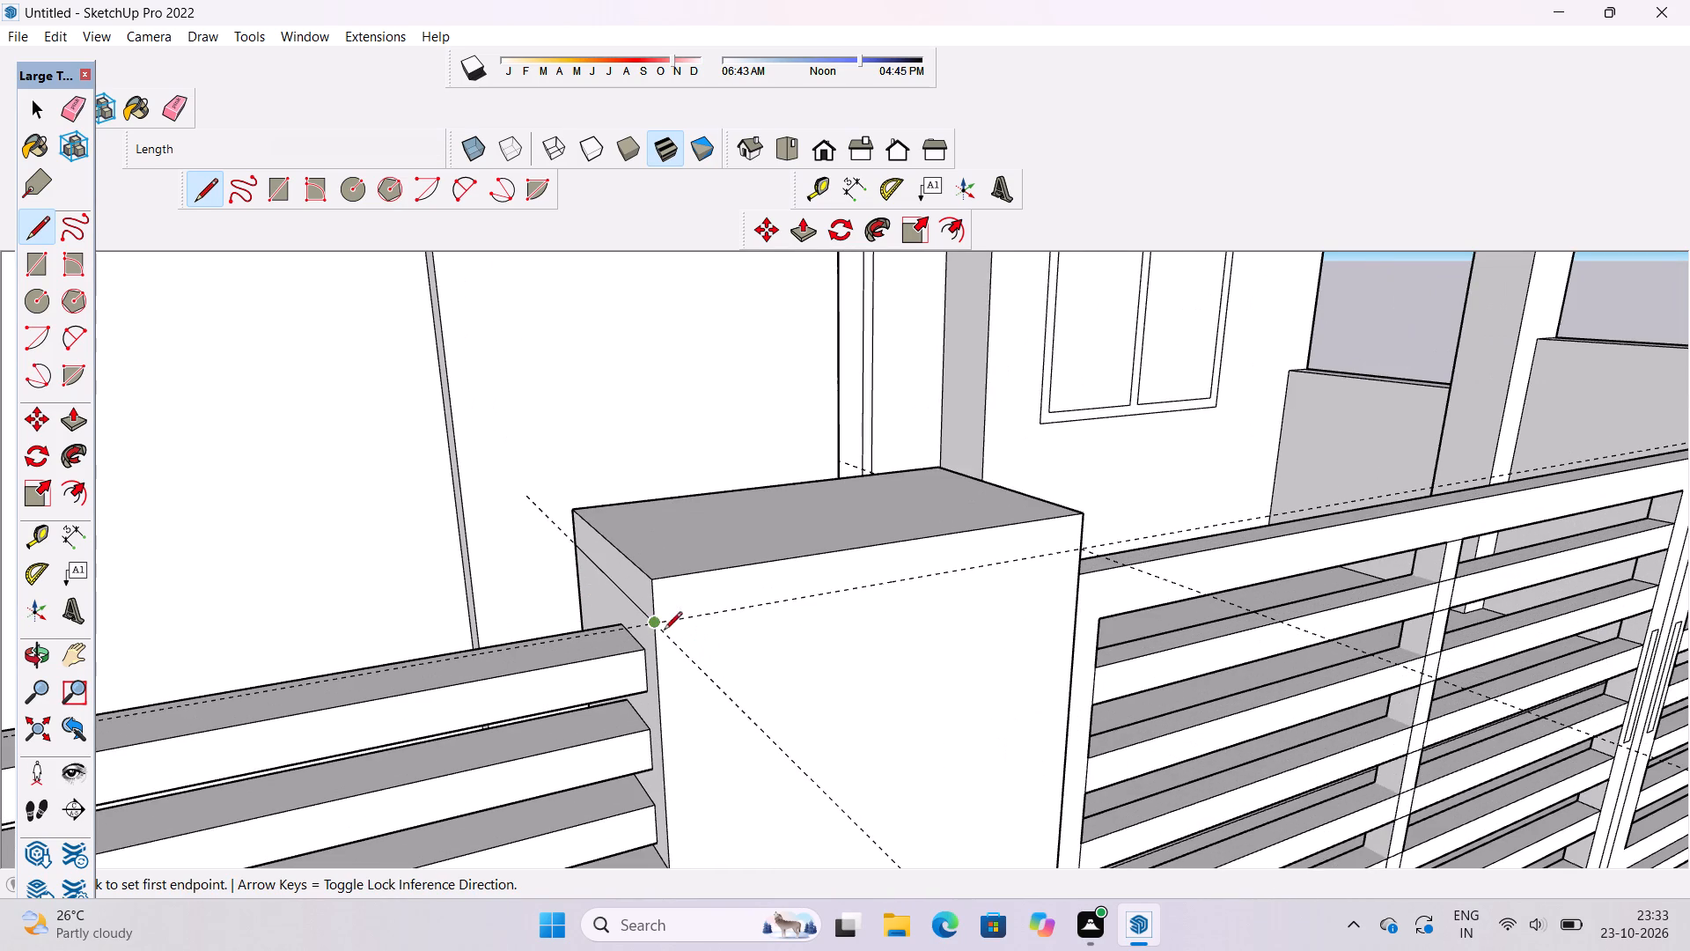
left_click(651, 623)
scroll(568, 626, "down", 5)
scroll(799, 610, "up", 4)
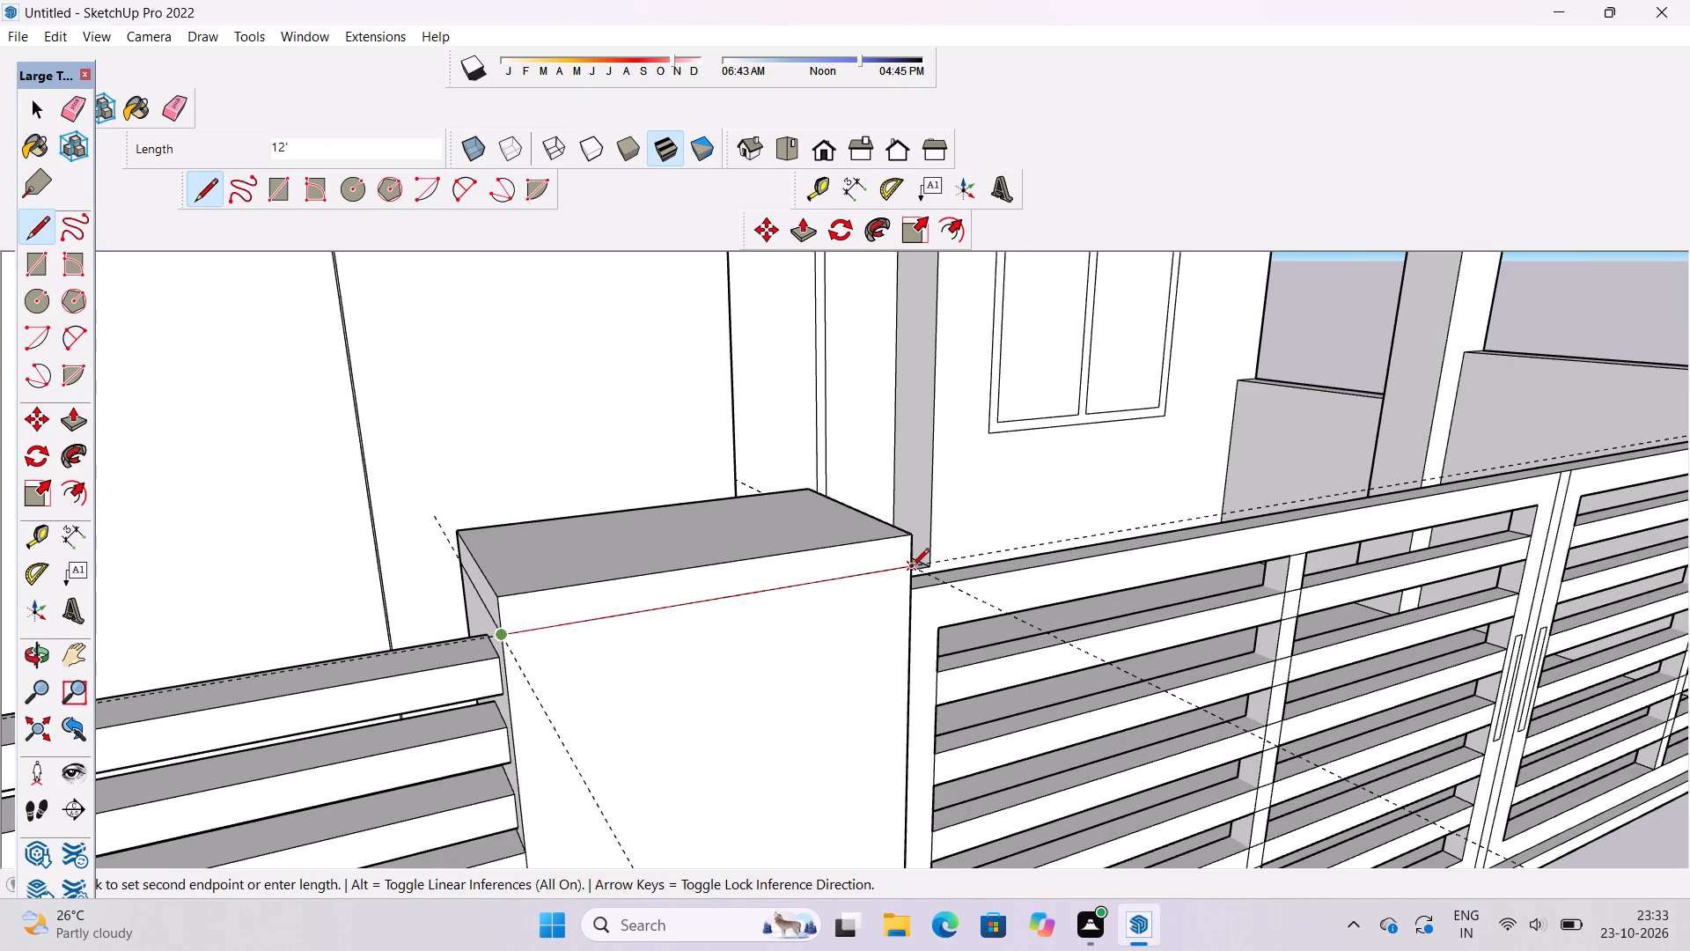
left_click(911, 570)
Draw a 7' line along the guide across the pillar's gate-side face, from the front corner to the back edge.
key("o")
left_click_drag(1265, 584, 809, 606)
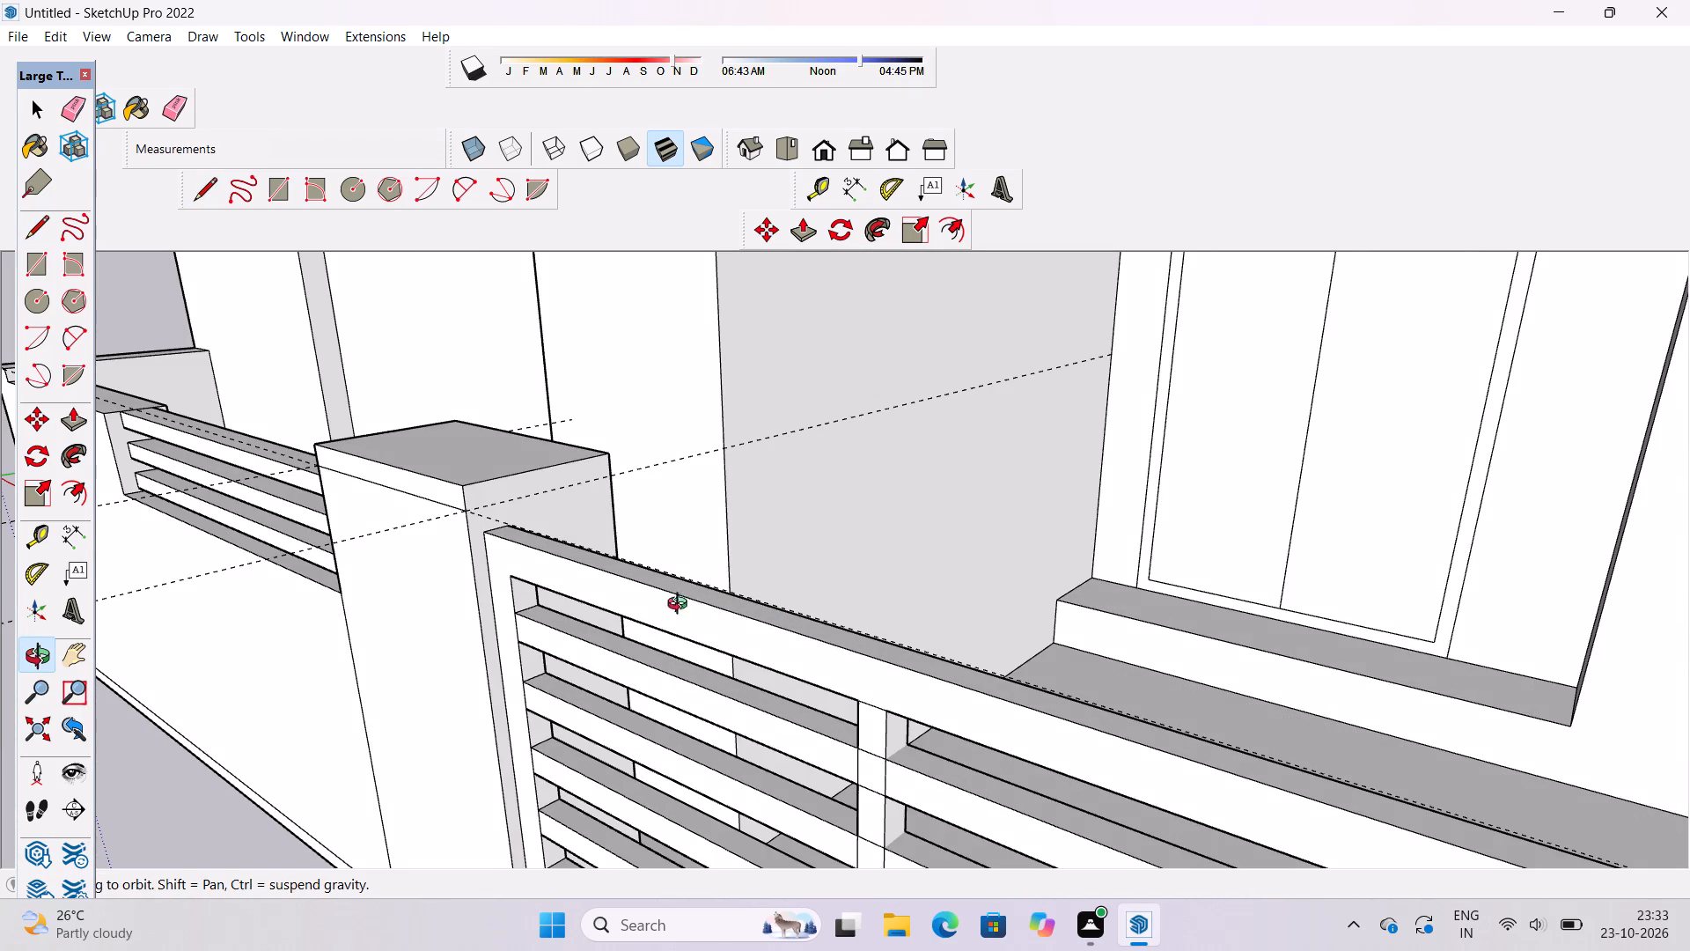
left_click_drag(503, 623, 885, 639, "shift")
left_click_drag(890, 641, 806, 639)
scroll(800, 577, "up", 3)
left_click_drag(810, 562, 737, 618, "shift")
key("l")
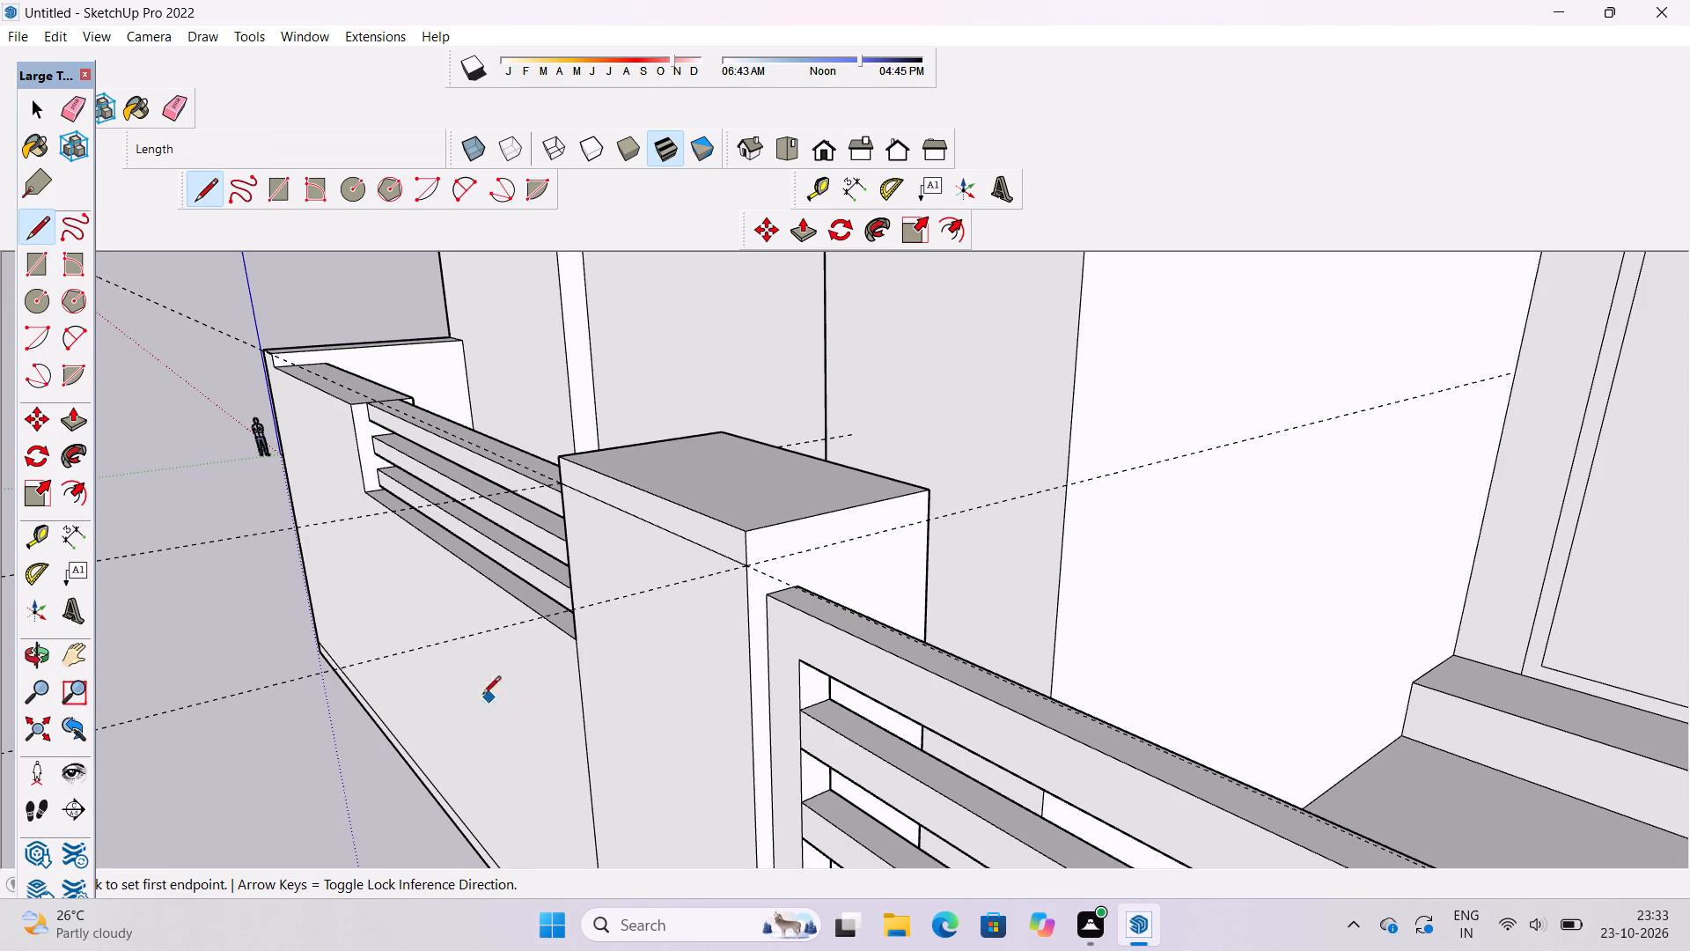
scroll(735, 577, "up", 5)
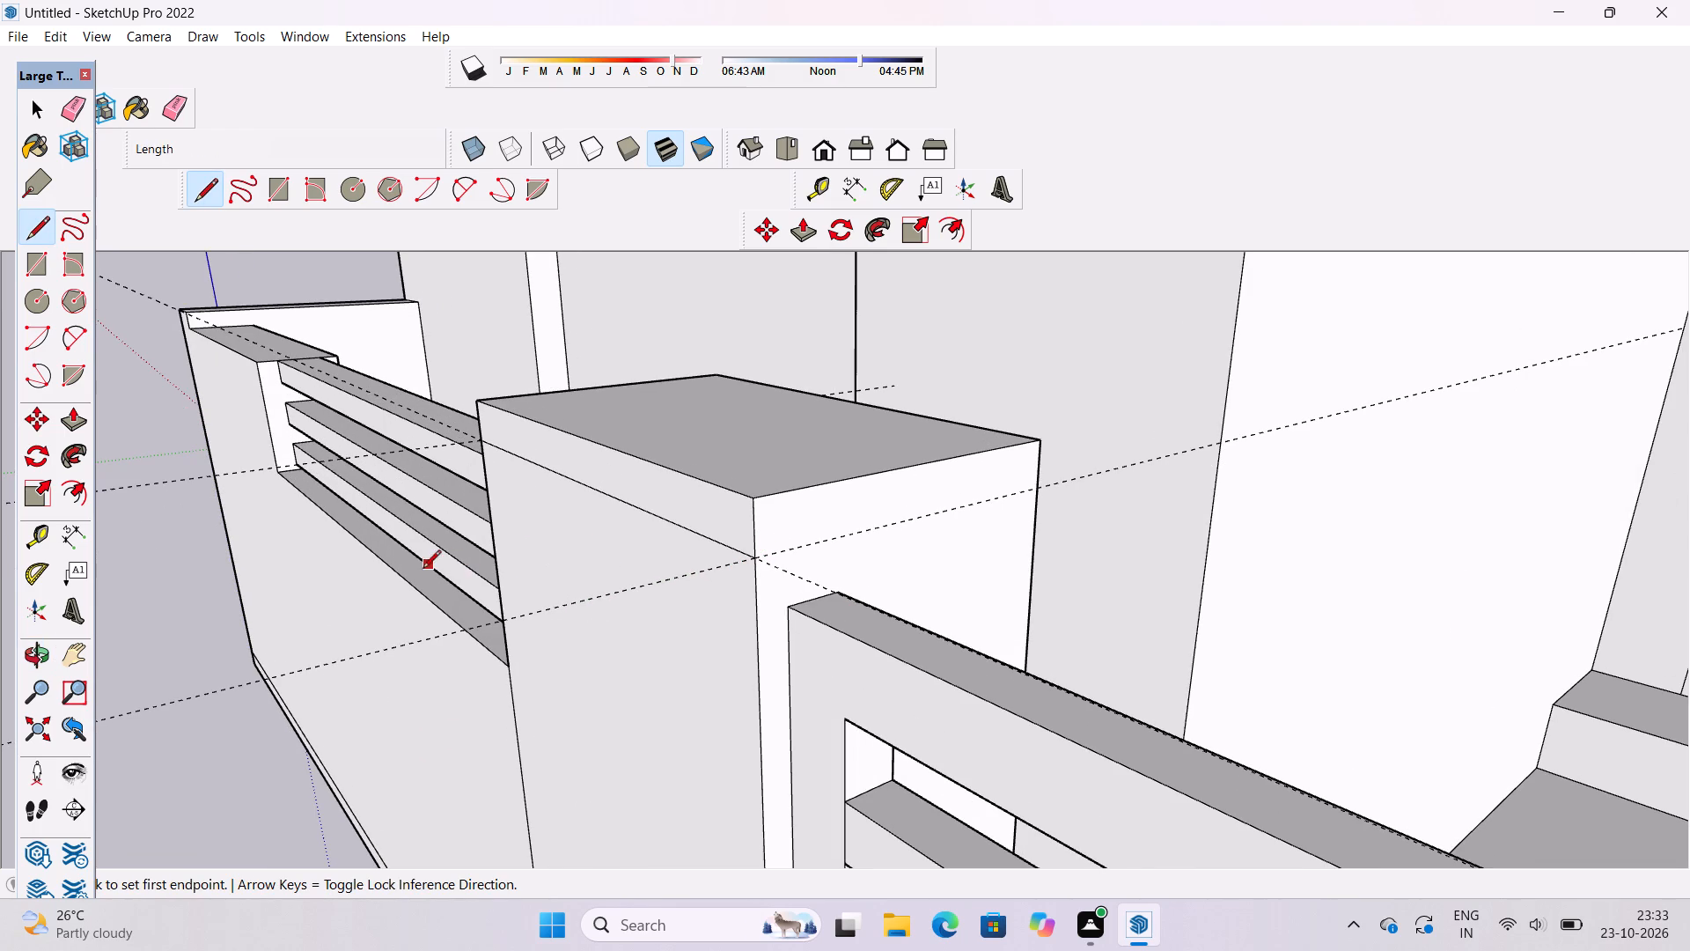
scroll(189, 615, "down", 3)
scroll(438, 614, "up", 6)
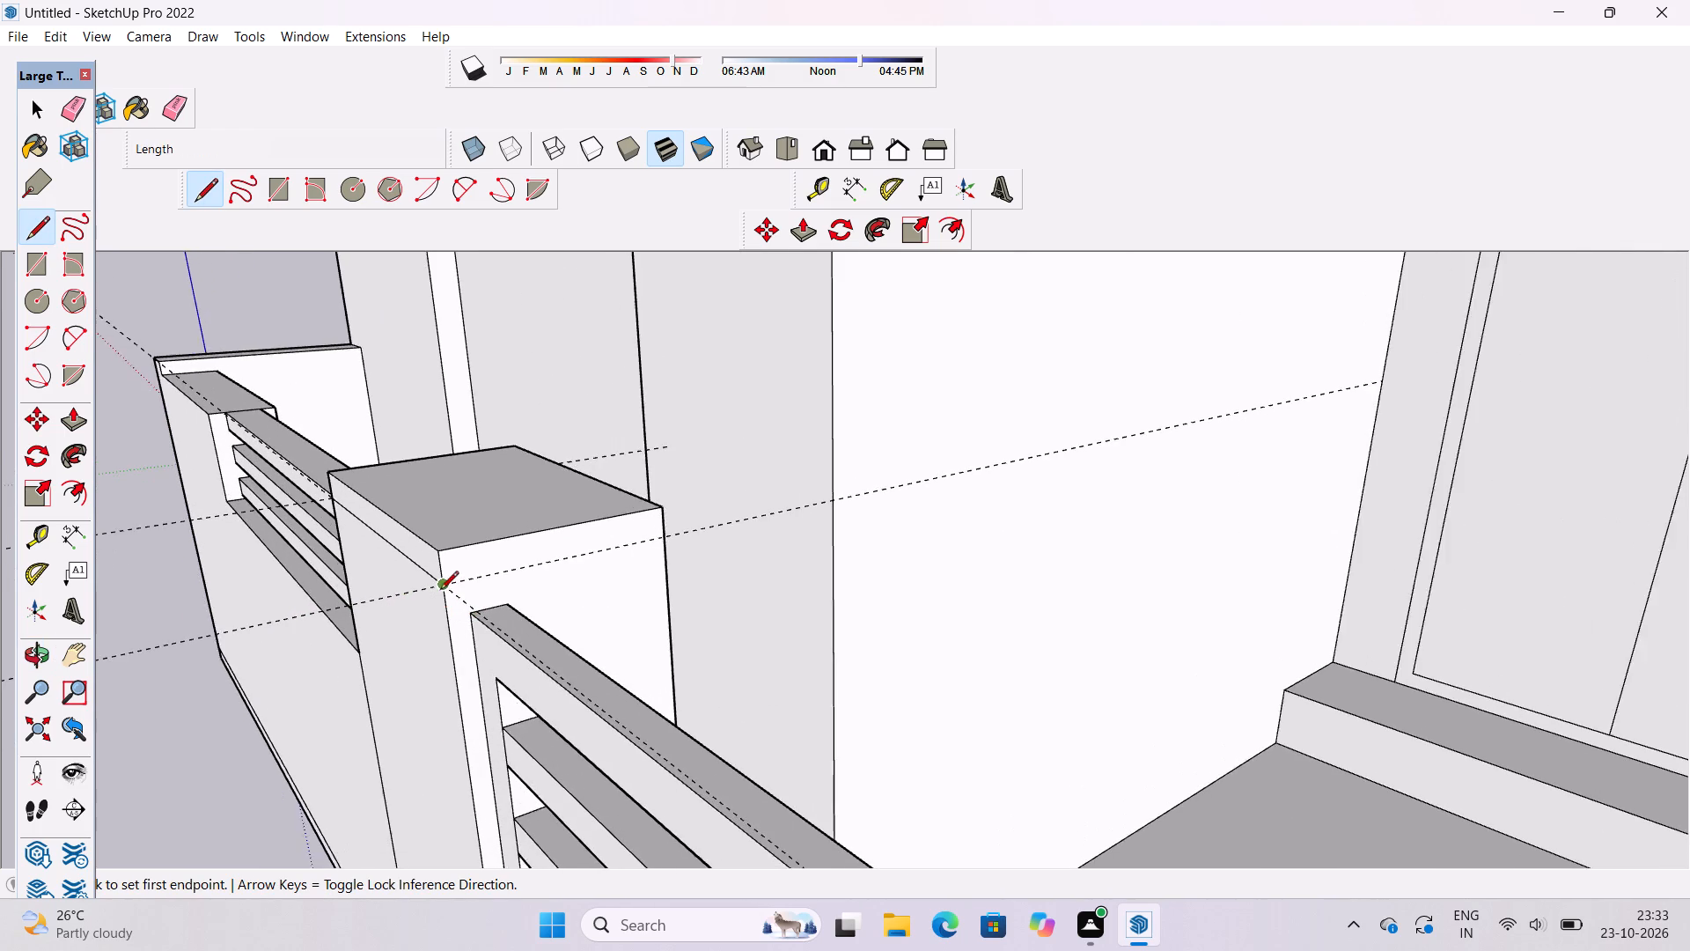
scroll(440, 591, "up", 6)
left_click(444, 583)
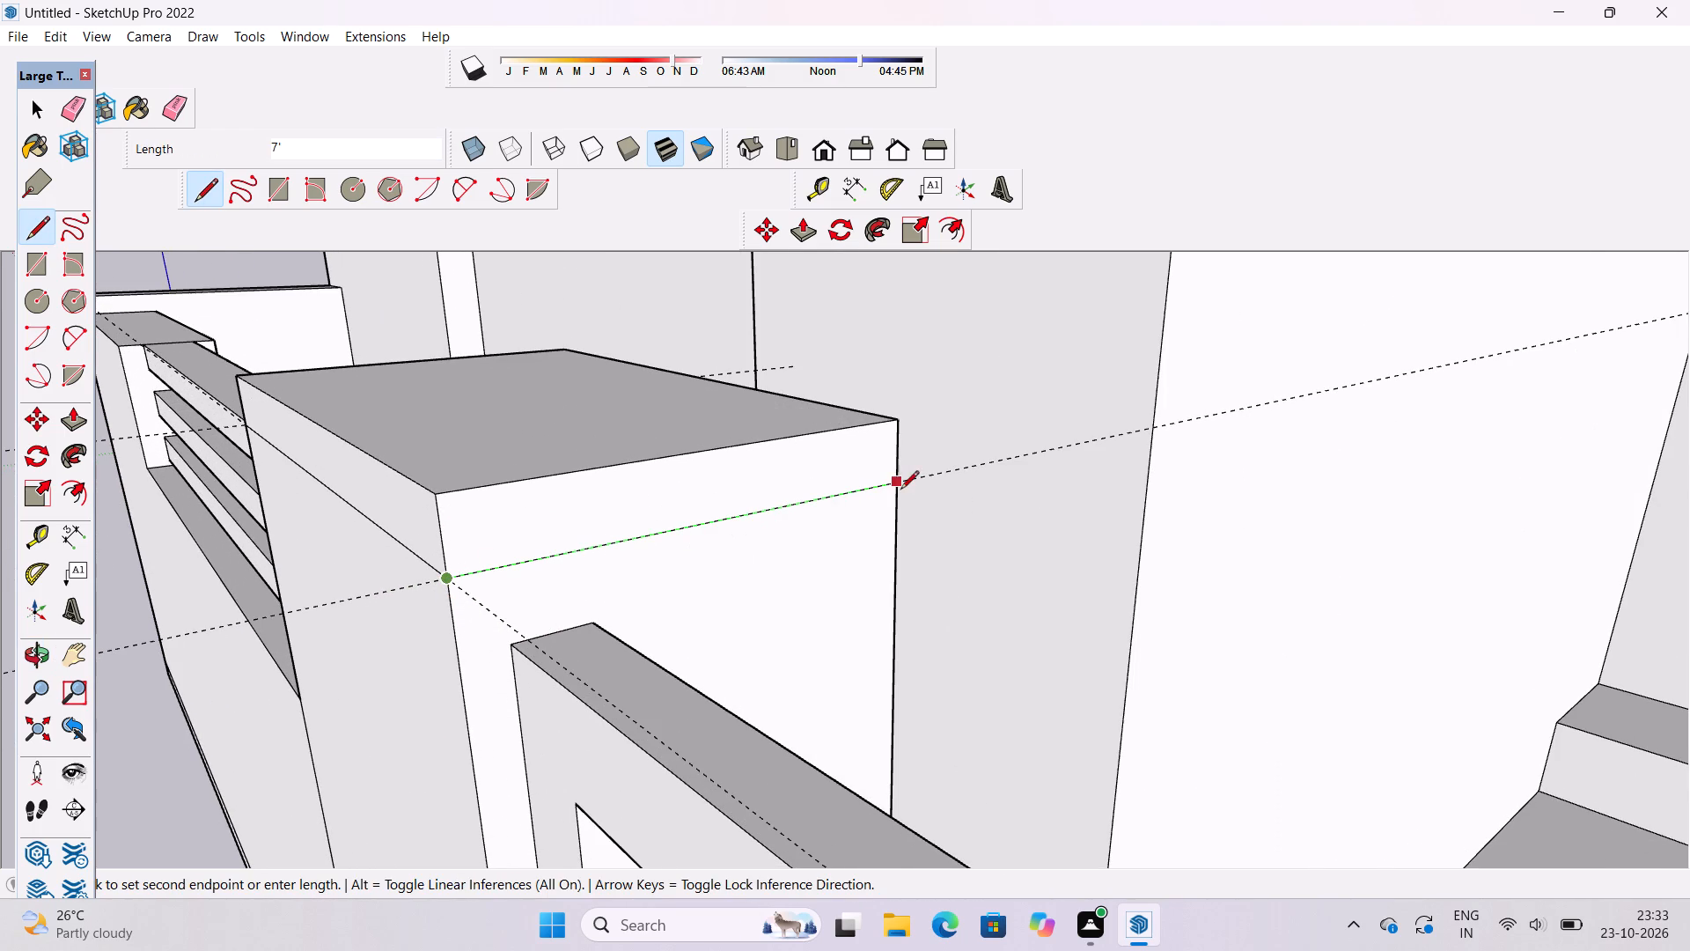
left_click(899, 484)
Erase the three guide lines around the top of the gate pillar.
scroll(899, 484, "down", 3)
key("e")
left_click_drag(968, 443, 980, 488)
scroll(980, 488, "down", 3)
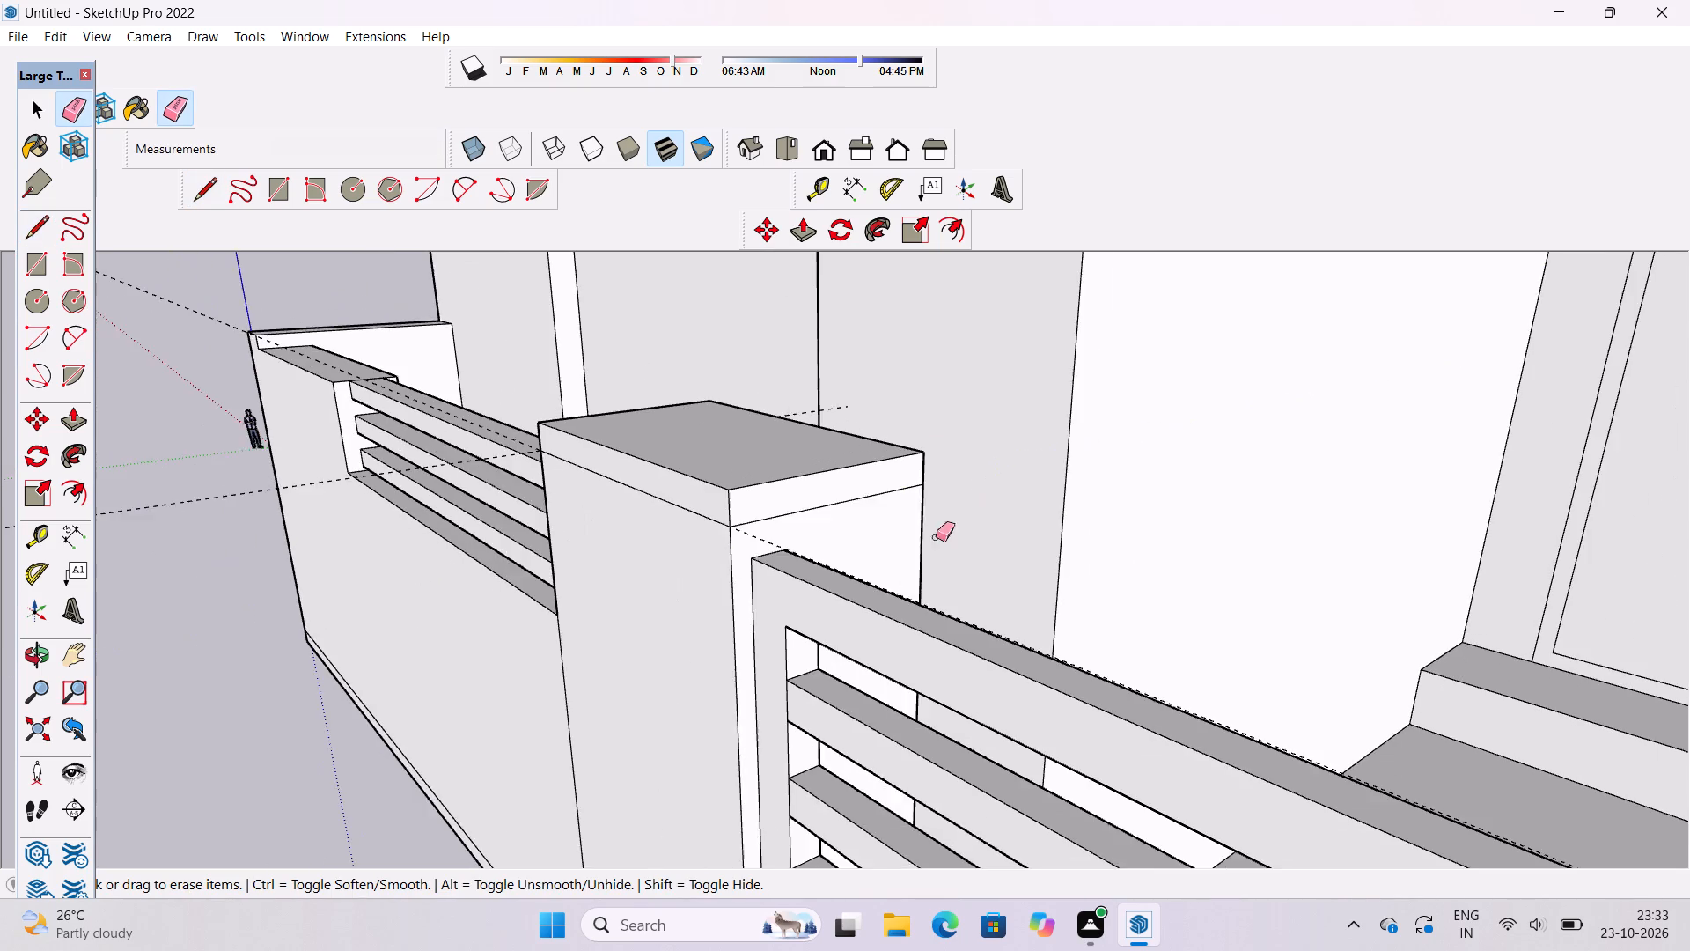
scroll(890, 593, "up", 4)
left_click_drag(723, 517, 702, 527)
left_click_drag(837, 344, 834, 358)
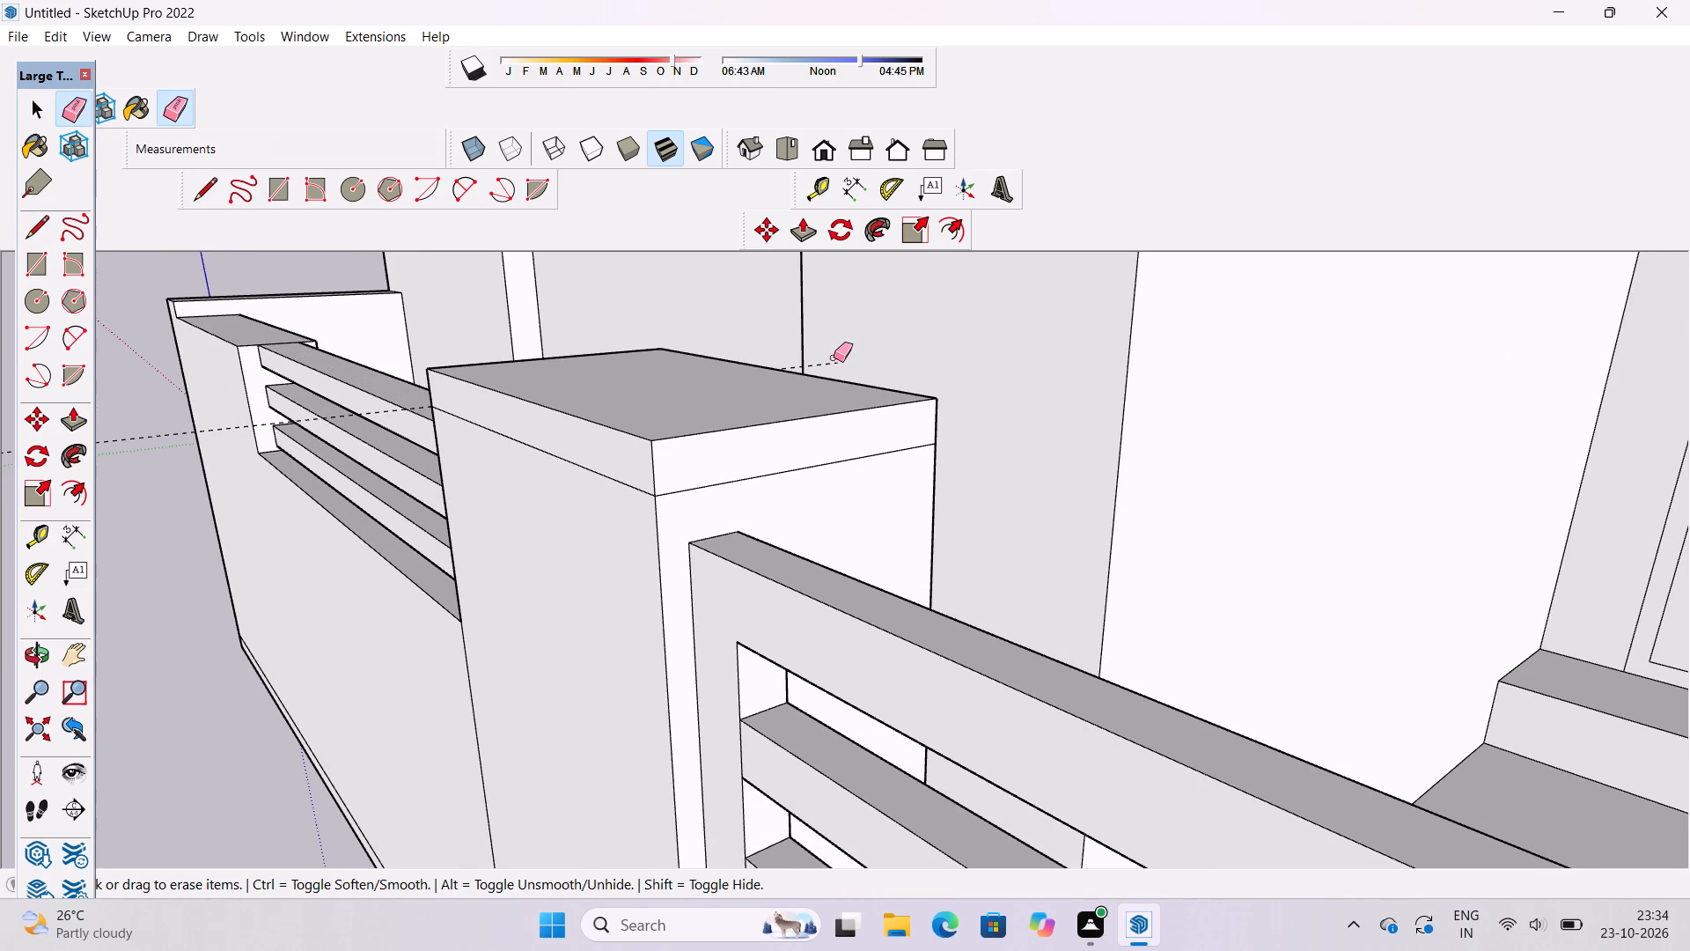
left_click_drag(834, 358, 834, 361)
left_click(834, 361)
Pull the top band on the pillar's front face outward 6".
key("o")
scroll(890, 328, "down", 8)
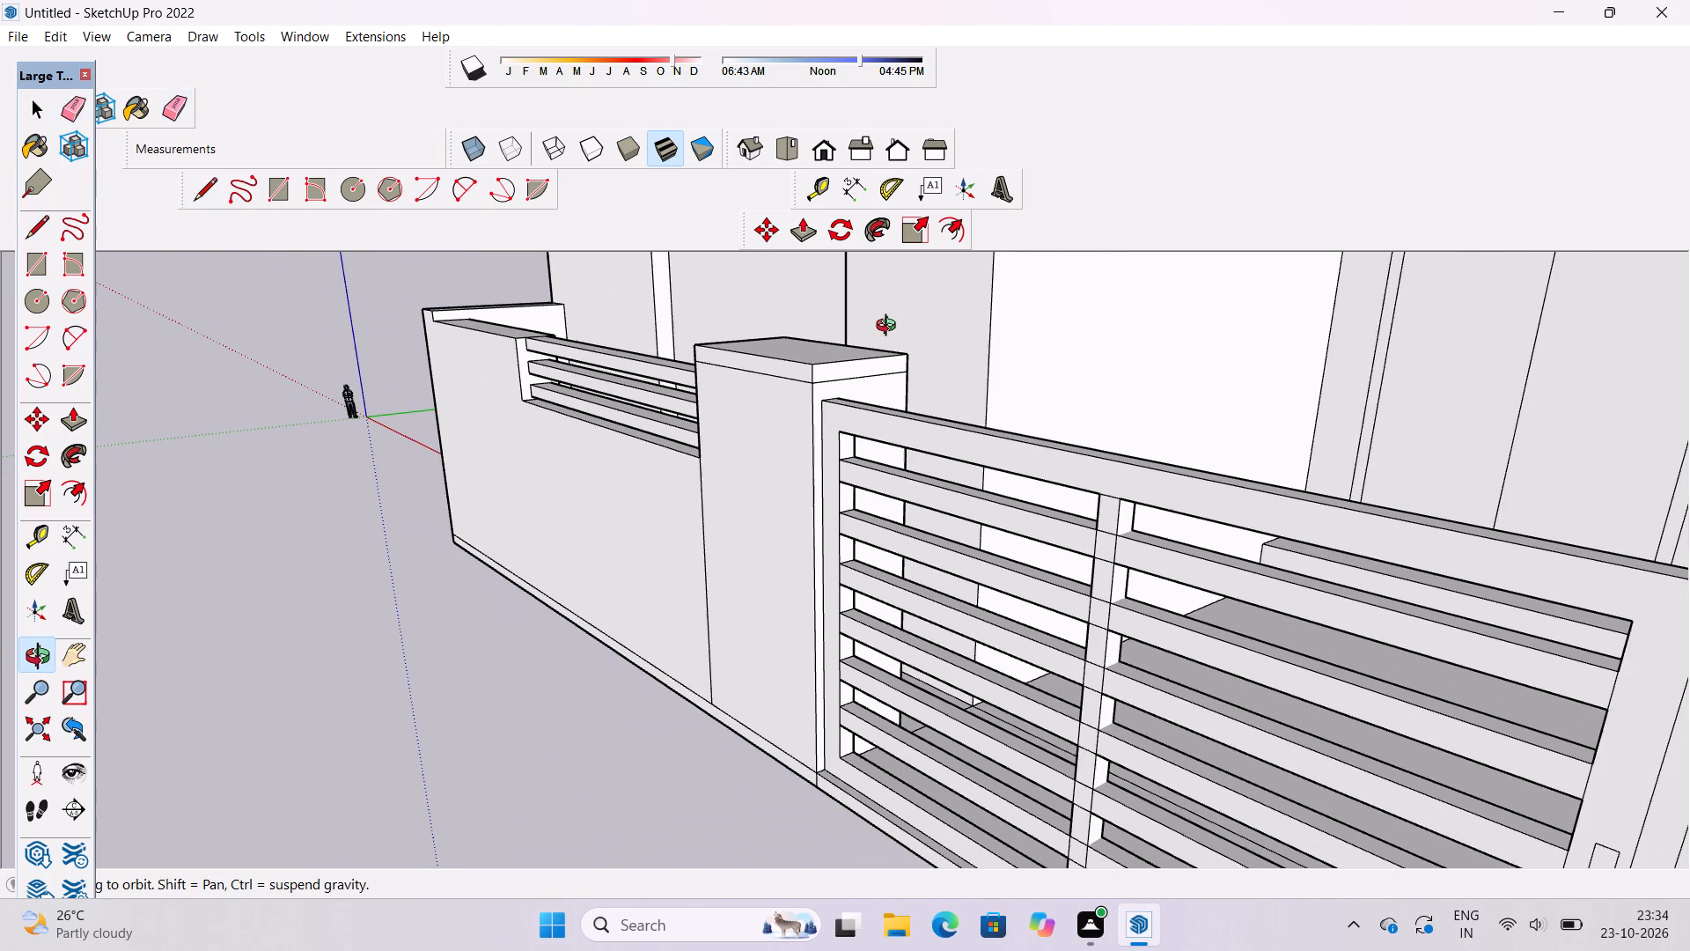
scroll(890, 328, "down", 1)
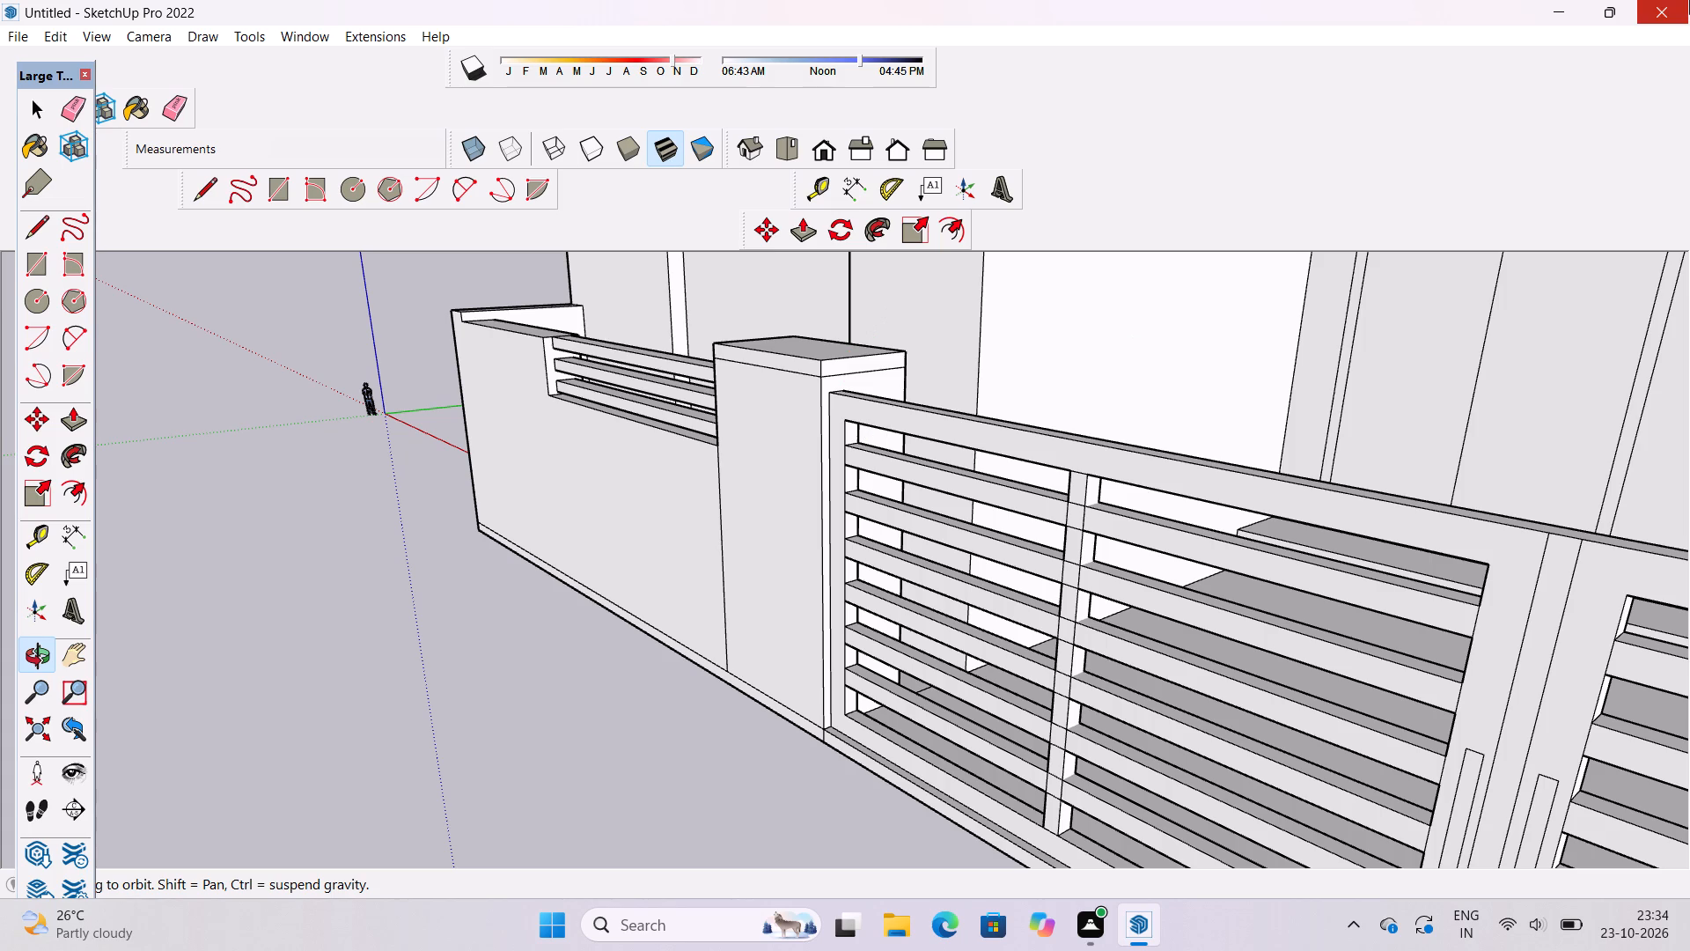
scroll(622, 463, "down", 4)
left_click_drag(645, 457, 643, 496, "shift")
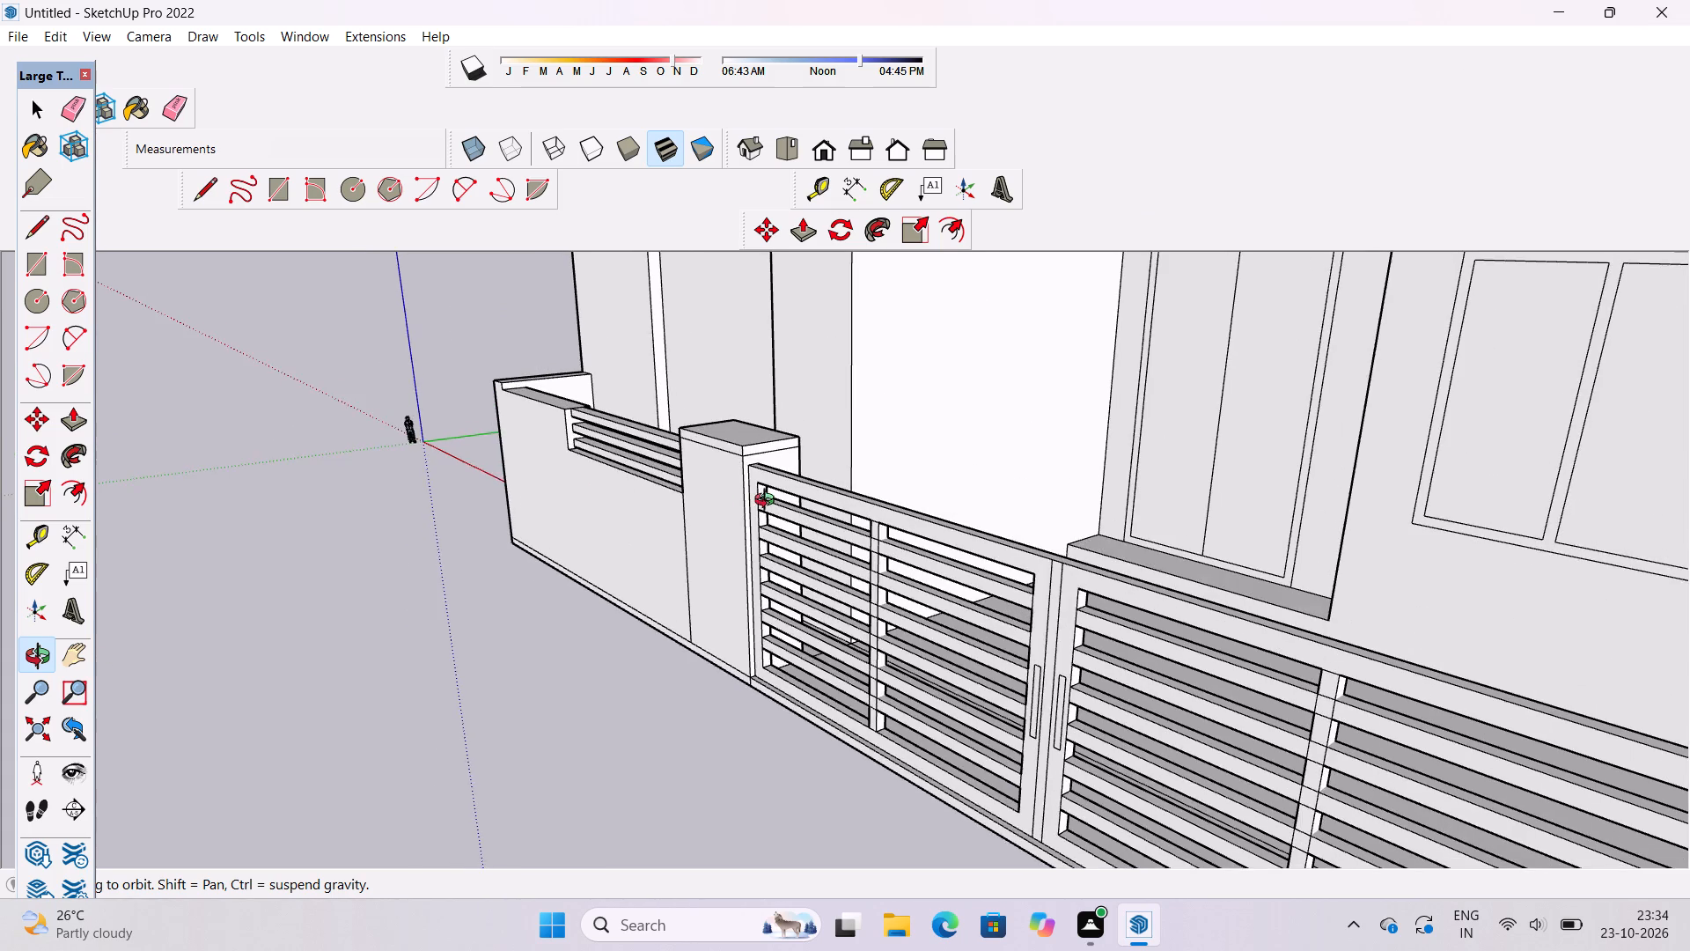
scroll(768, 502, "up", 3)
left_click_drag(768, 502, 758, 440, "shift")
left_click_drag(757, 439, 721, 489)
scroll(722, 394, "up", 4)
left_click_drag(722, 392, 687, 505, "shift")
scroll(690, 486, "up", 3)
left_click_drag(696, 463, 672, 502, "shift")
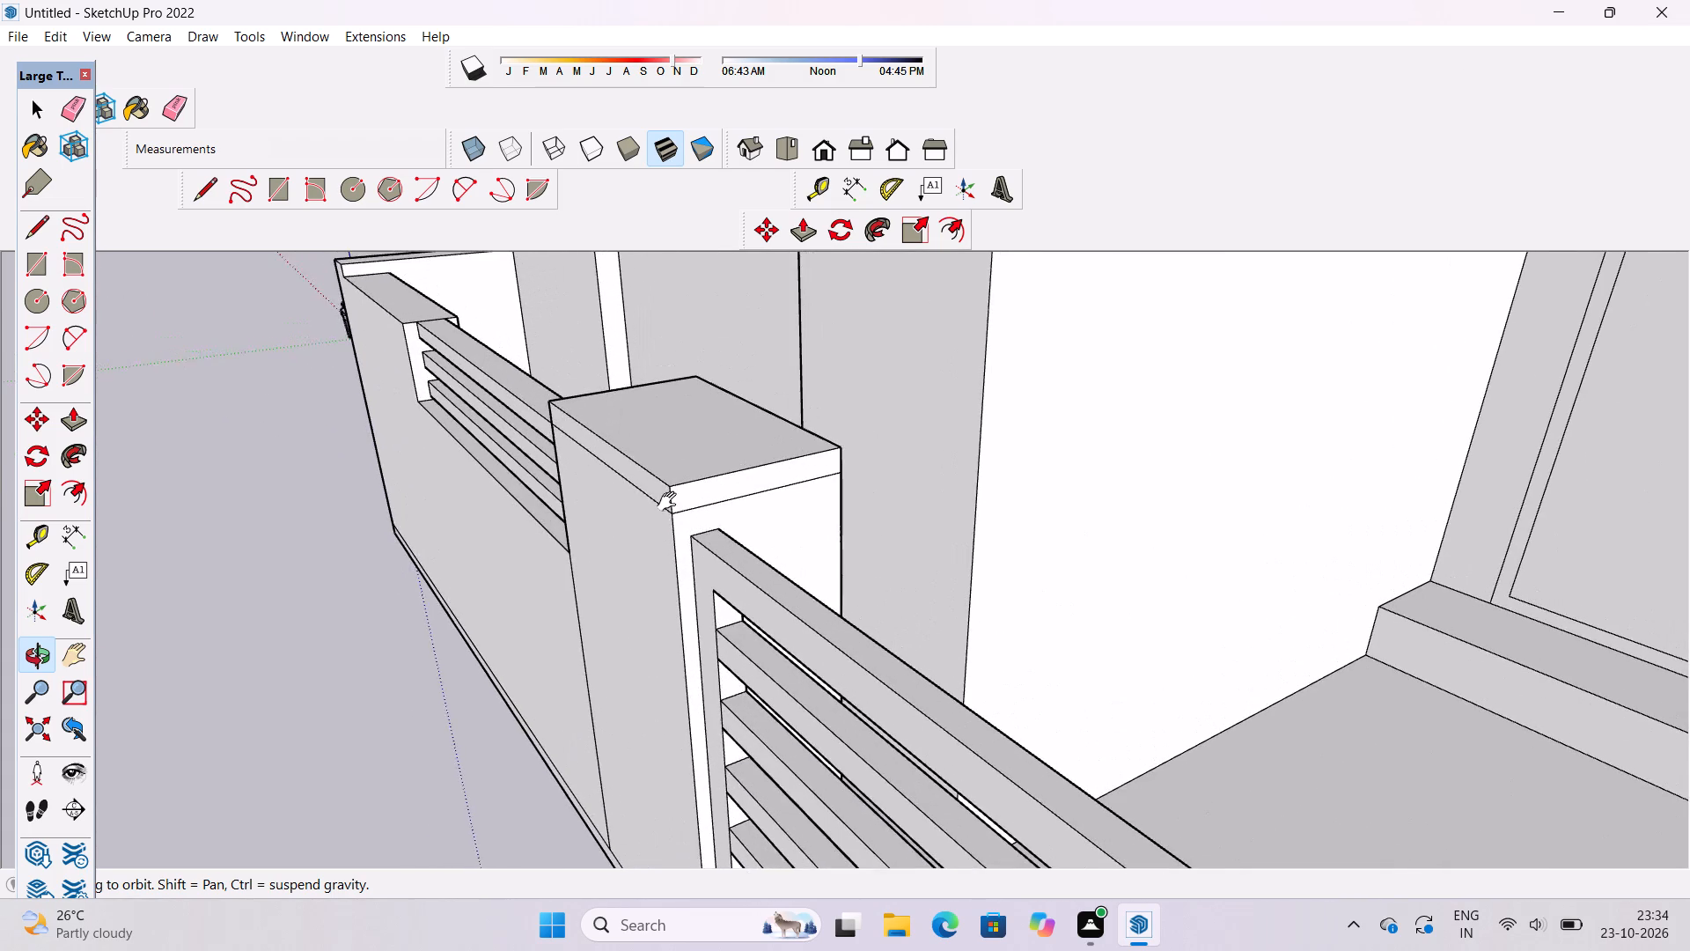
left_click(671, 502)
key("p")
scroll(674, 498, "up", 4)
left_click(639, 492)
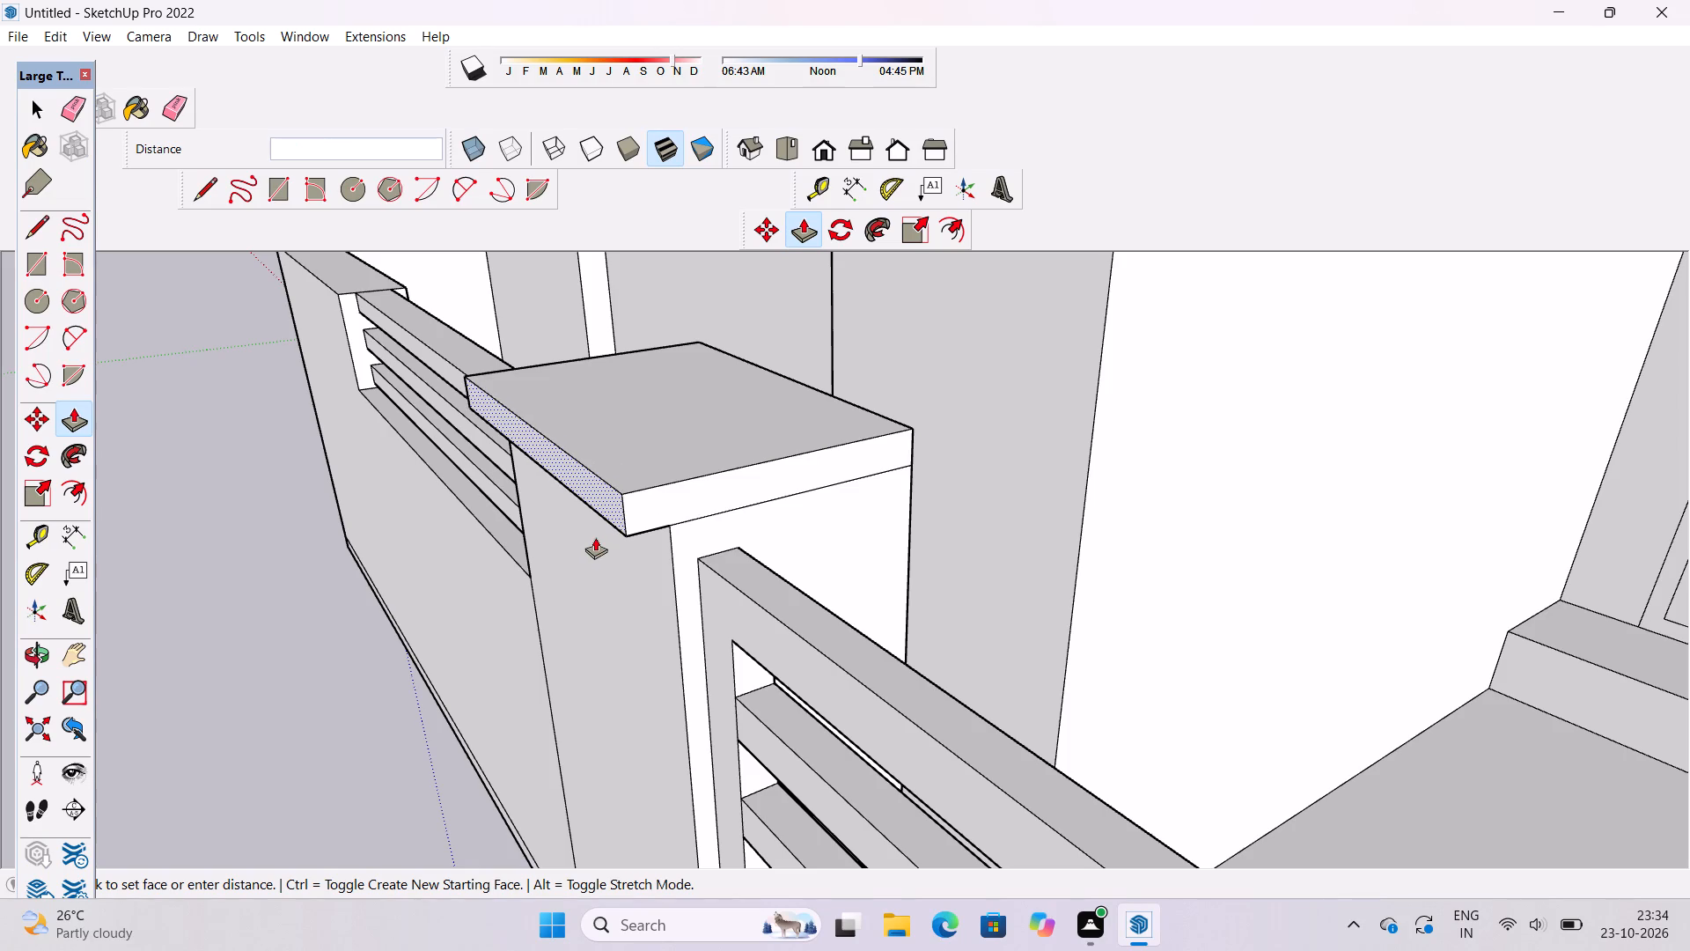
type("6\"")
key("Return")
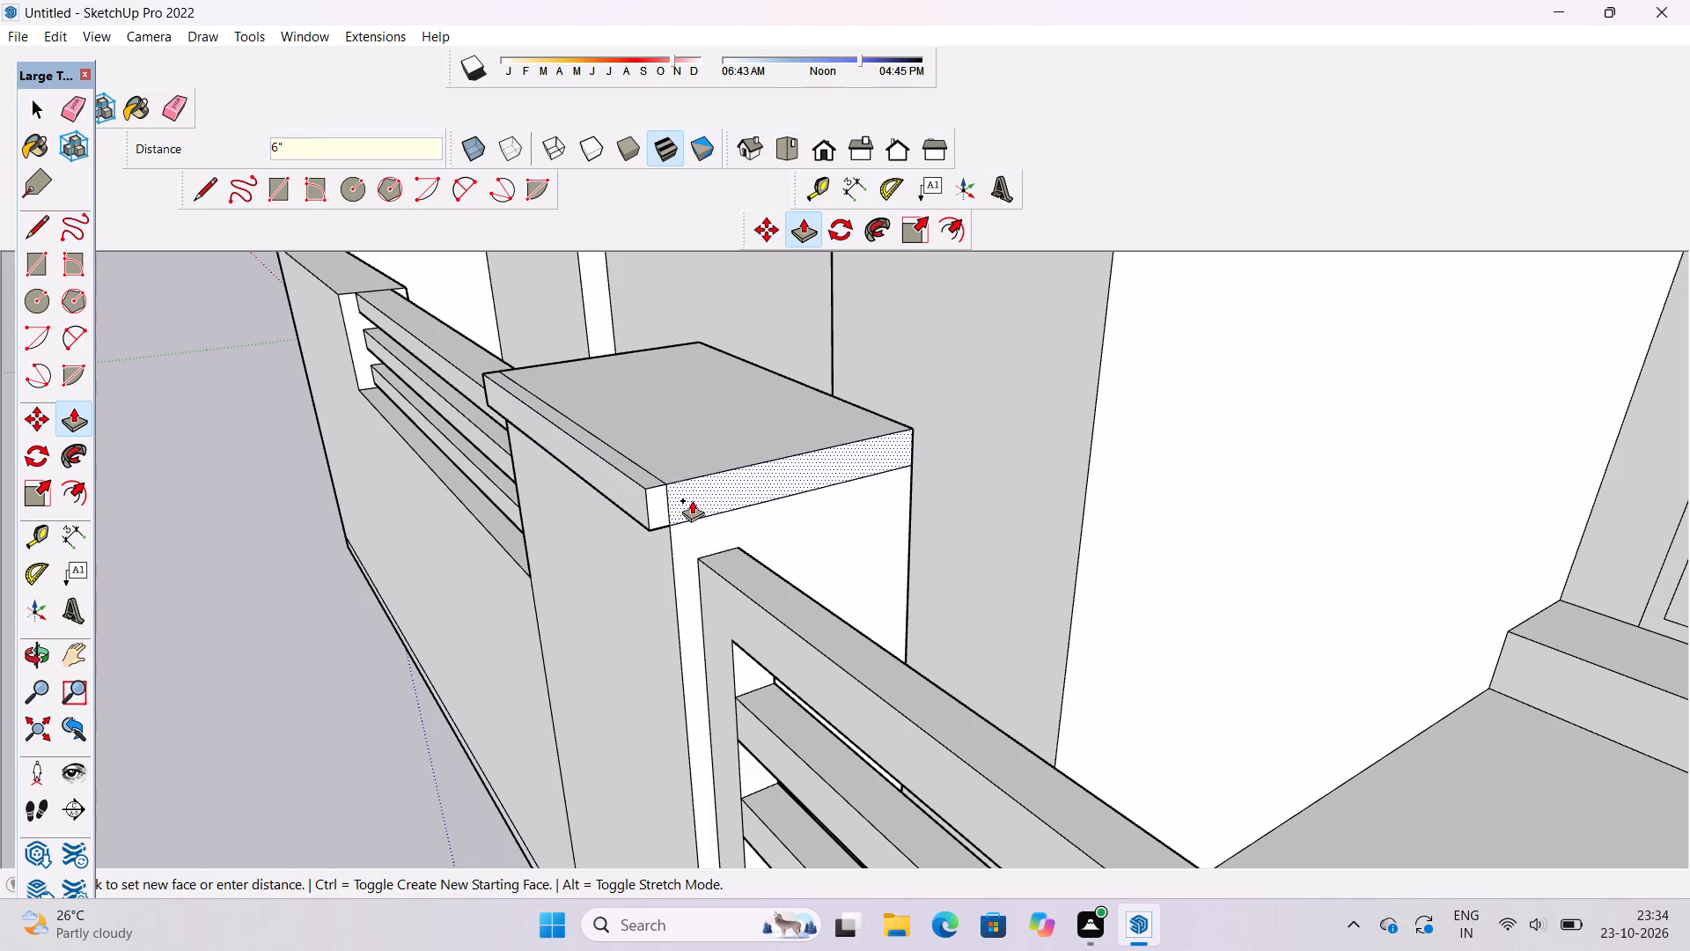
Pull the band's gate-side face out 6" and extend its front end flush with the front overhang to fill the corner.
left_click(690, 499)
type("6\"")
key("Return")
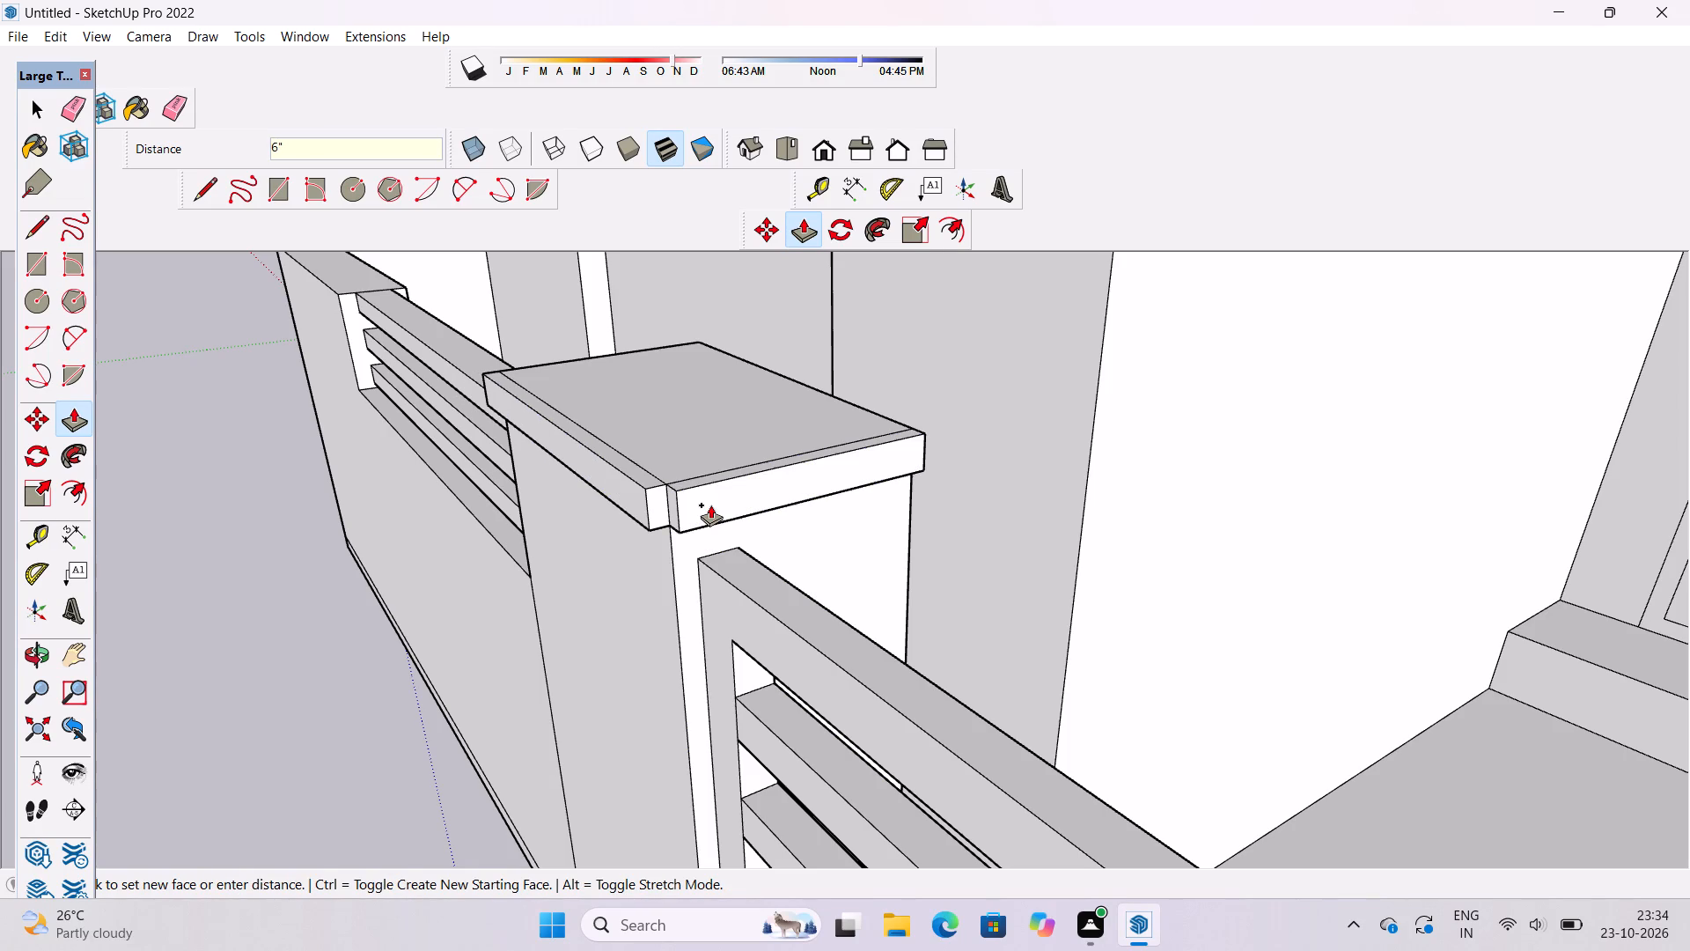
scroll(658, 486, "up", 10)
left_click(687, 492)
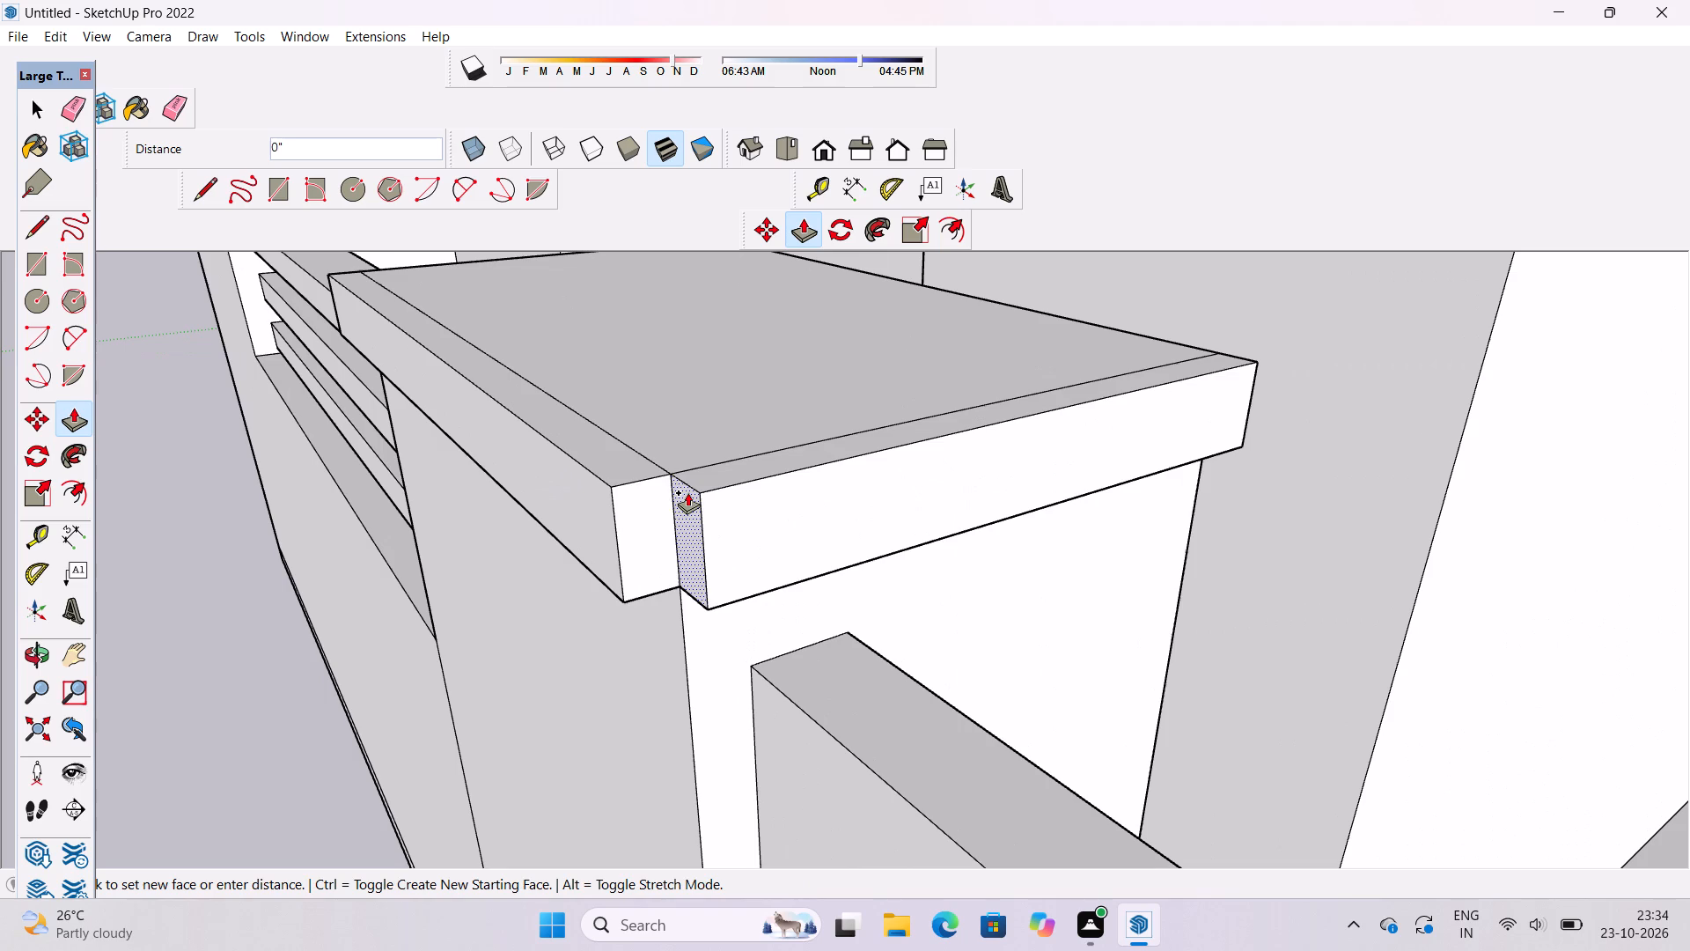
left_click(607, 484)
Pull the band's railing-side face out 6" and extend its front end flush with the front overhang to fill the corner.
scroll(700, 501, "down", 4)
key("o")
scroll(775, 489, "down", 2)
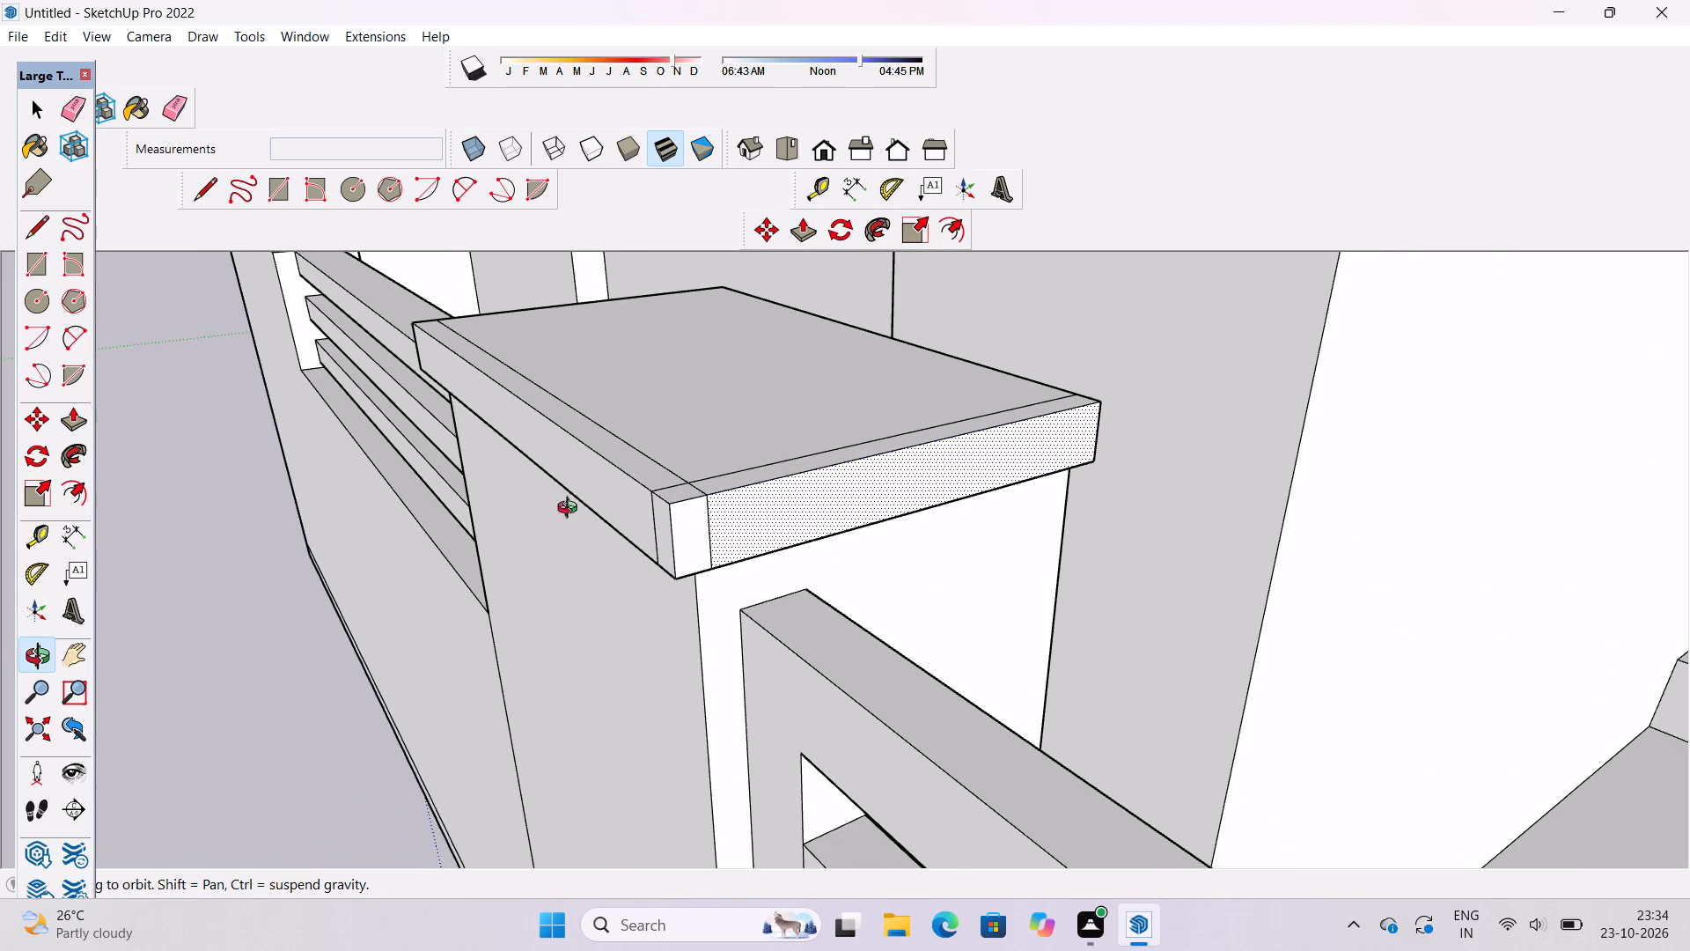
left_click_drag(513, 516, 685, 499)
scroll(783, 470, "down", 5)
scroll(695, 498, "down", 3)
left_click_drag(460, 516, 770, 488)
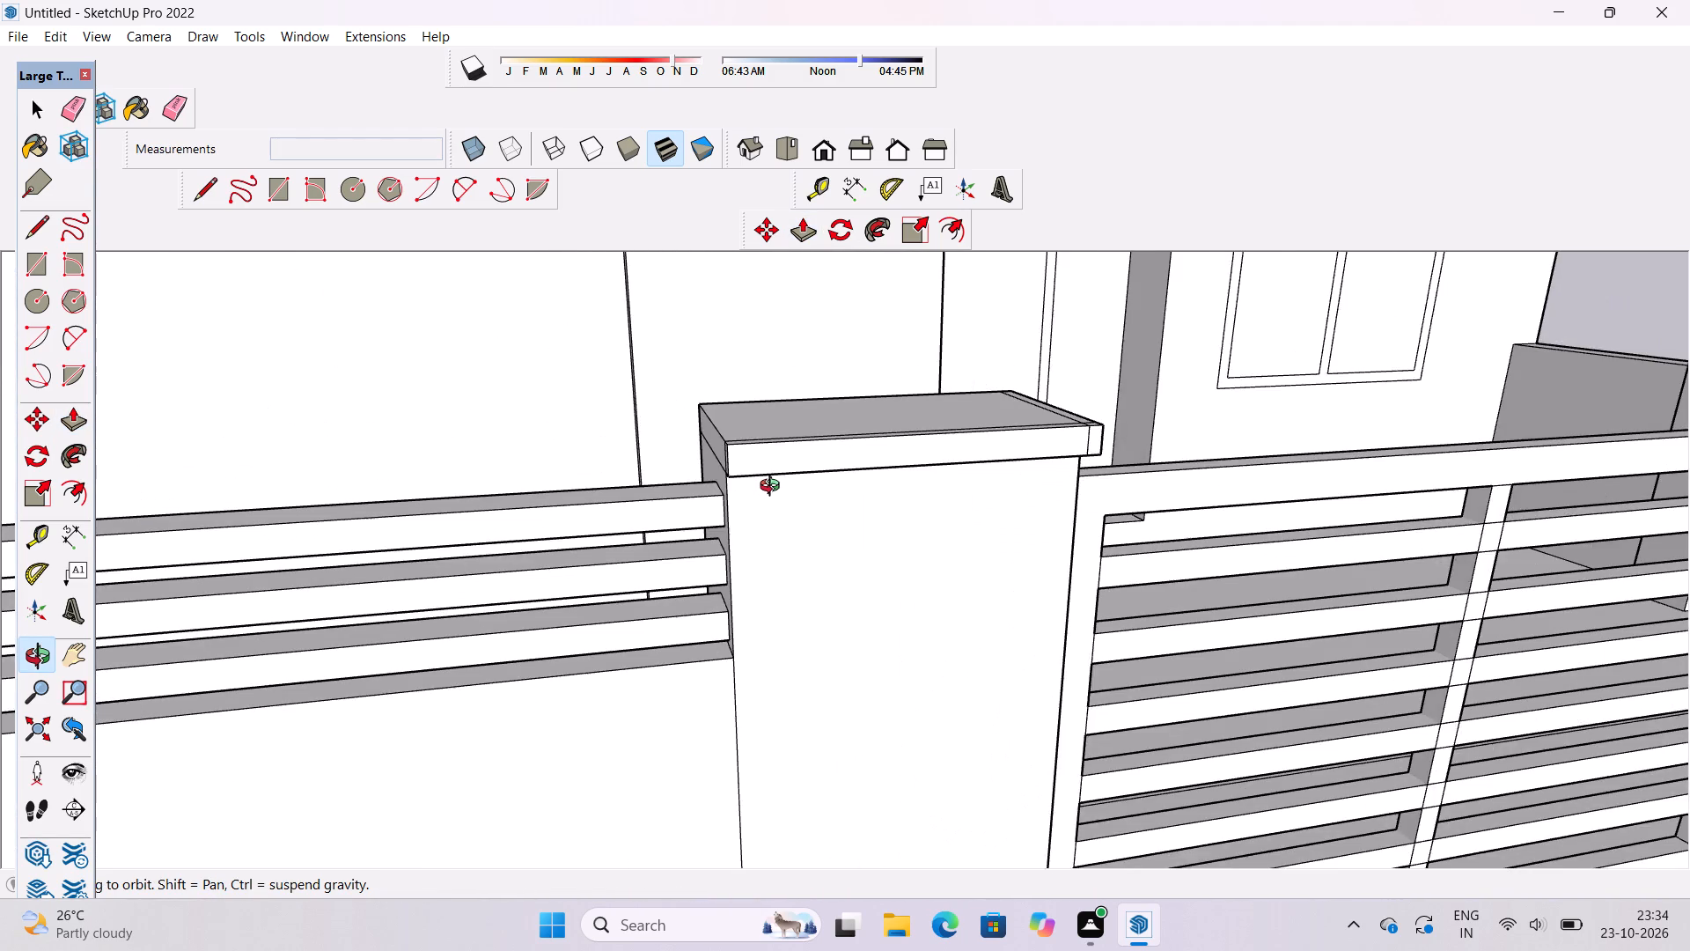
scroll(774, 488, "up", 4)
left_click_drag(721, 470, 707, 509, "shift")
scroll(702, 505, "up", 5)
left_click_drag(688, 490, 688, 509, "shift")
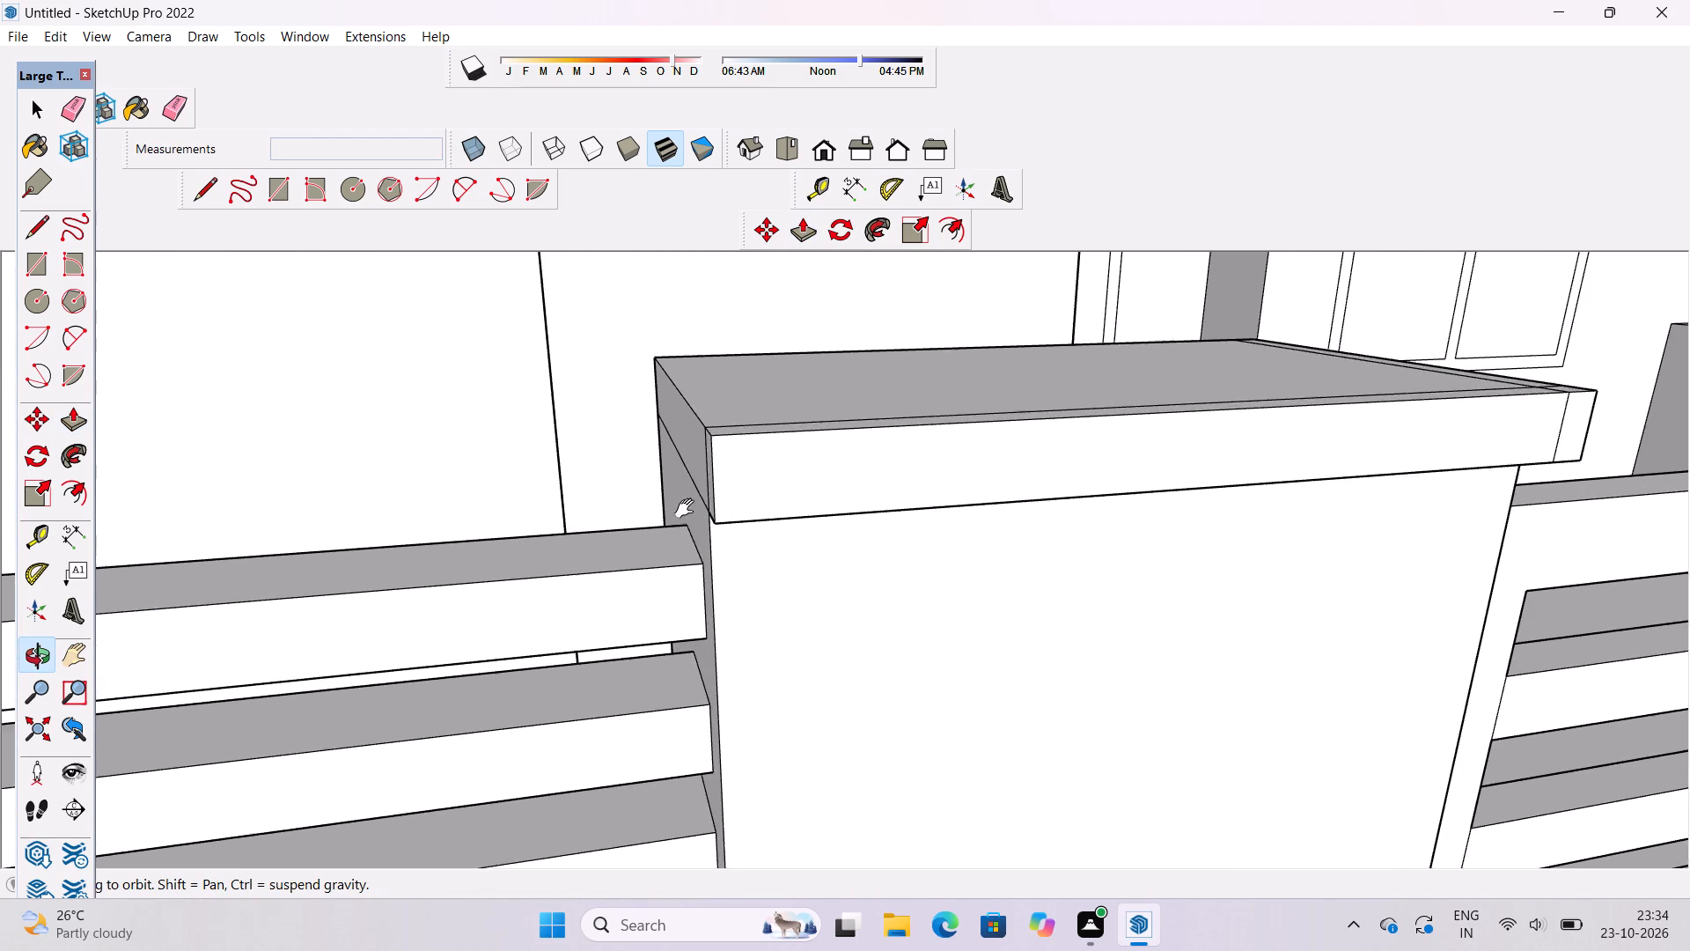
left_click_drag(688, 509, 688, 529, "shift")
left_click_drag(667, 507, 717, 539)
scroll(716, 517, "up", 3)
left_click_drag(716, 517, 702, 549, "shift")
key("p")
scroll(706, 533, "up", 5)
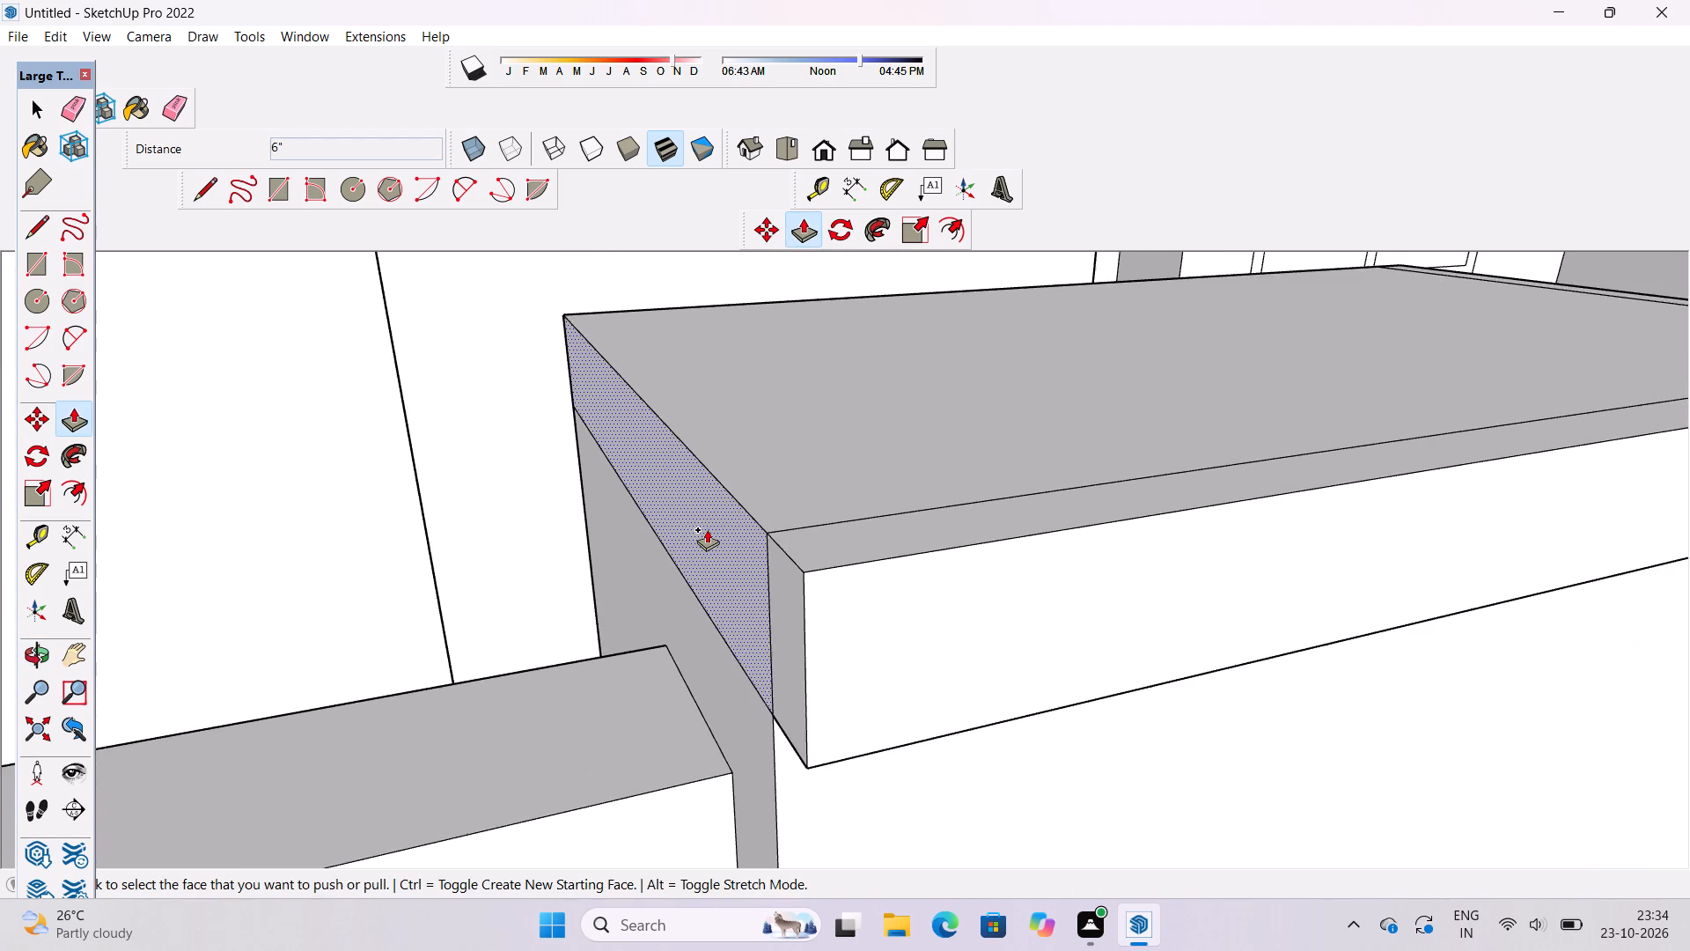
left_click(707, 529)
scroll(707, 529, "down", 5)
type("6\"")
key("Return")
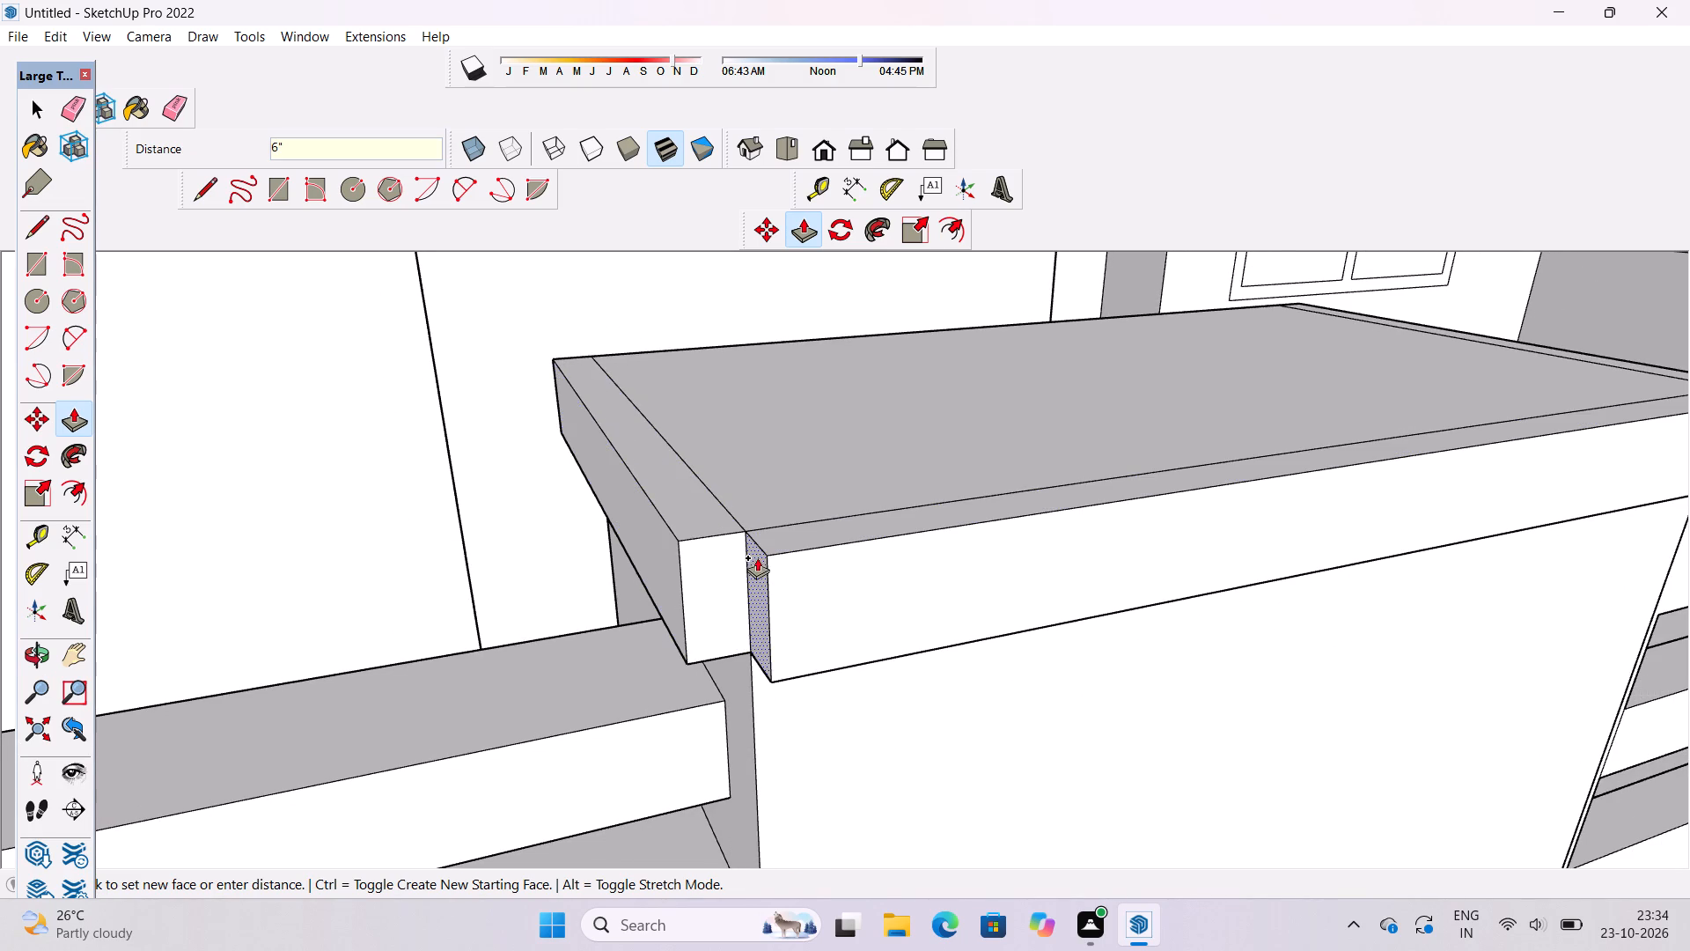
left_click(757, 557)
left_click(663, 536)
key("space")
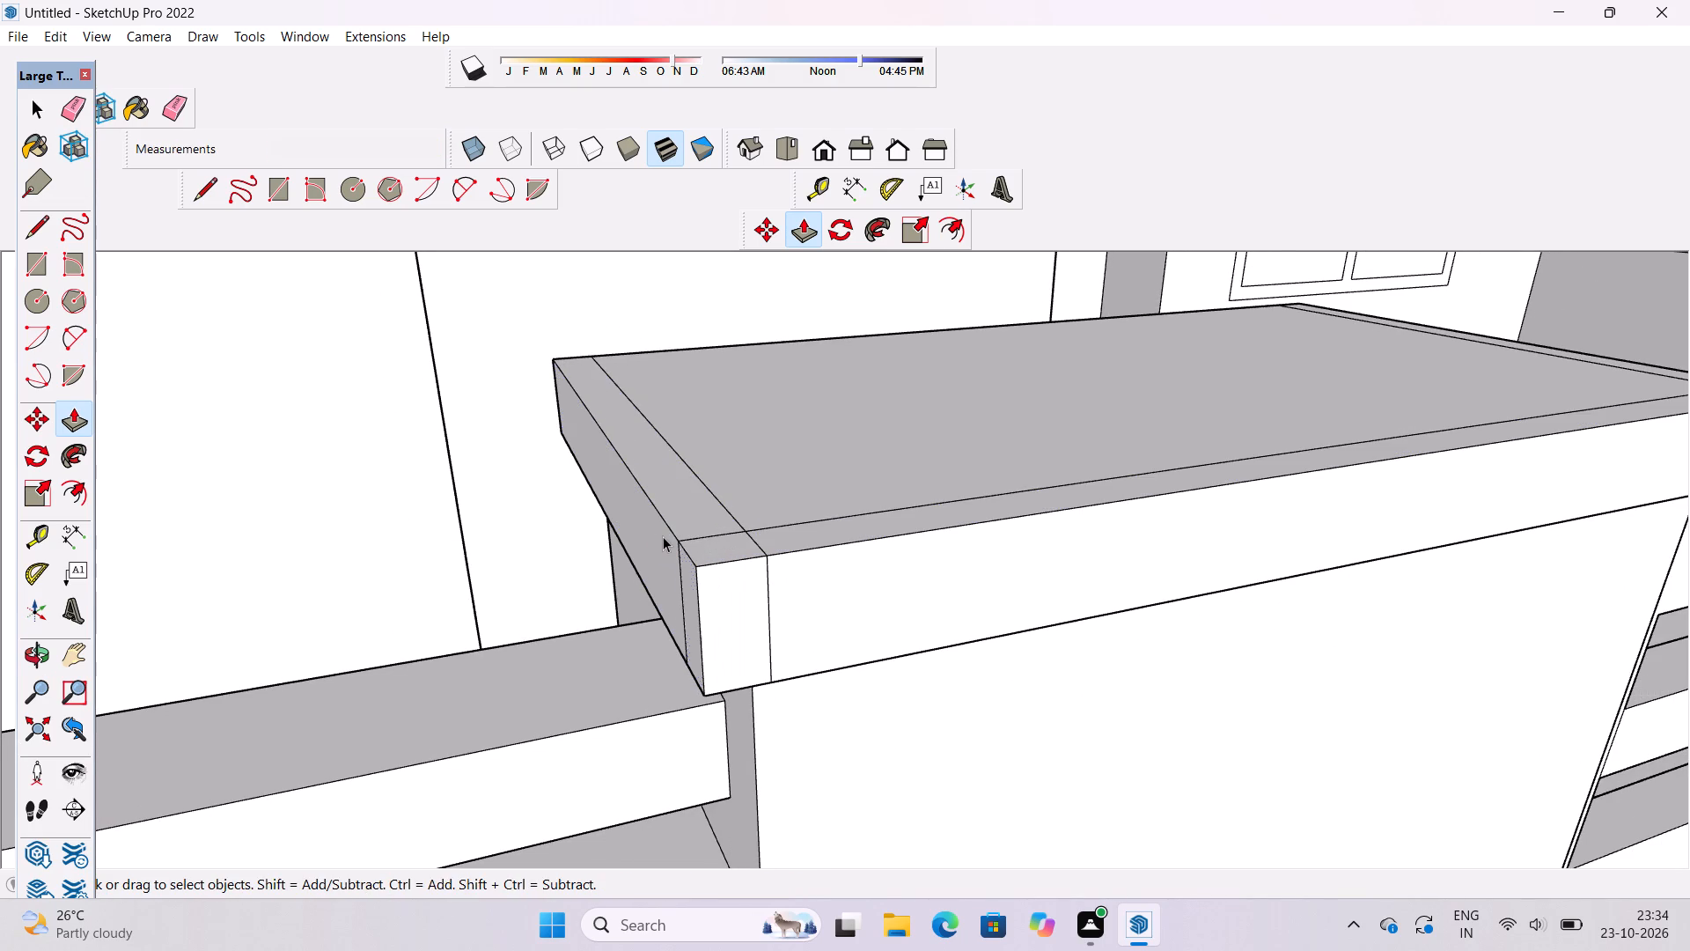
Erase the leftover seam lines on the top and outer faces of the pillar cap at both front corners.
key("e")
left_click_drag(749, 508, 740, 541)
scroll(697, 540, "down", 5)
scroll(733, 576, "up", 2)
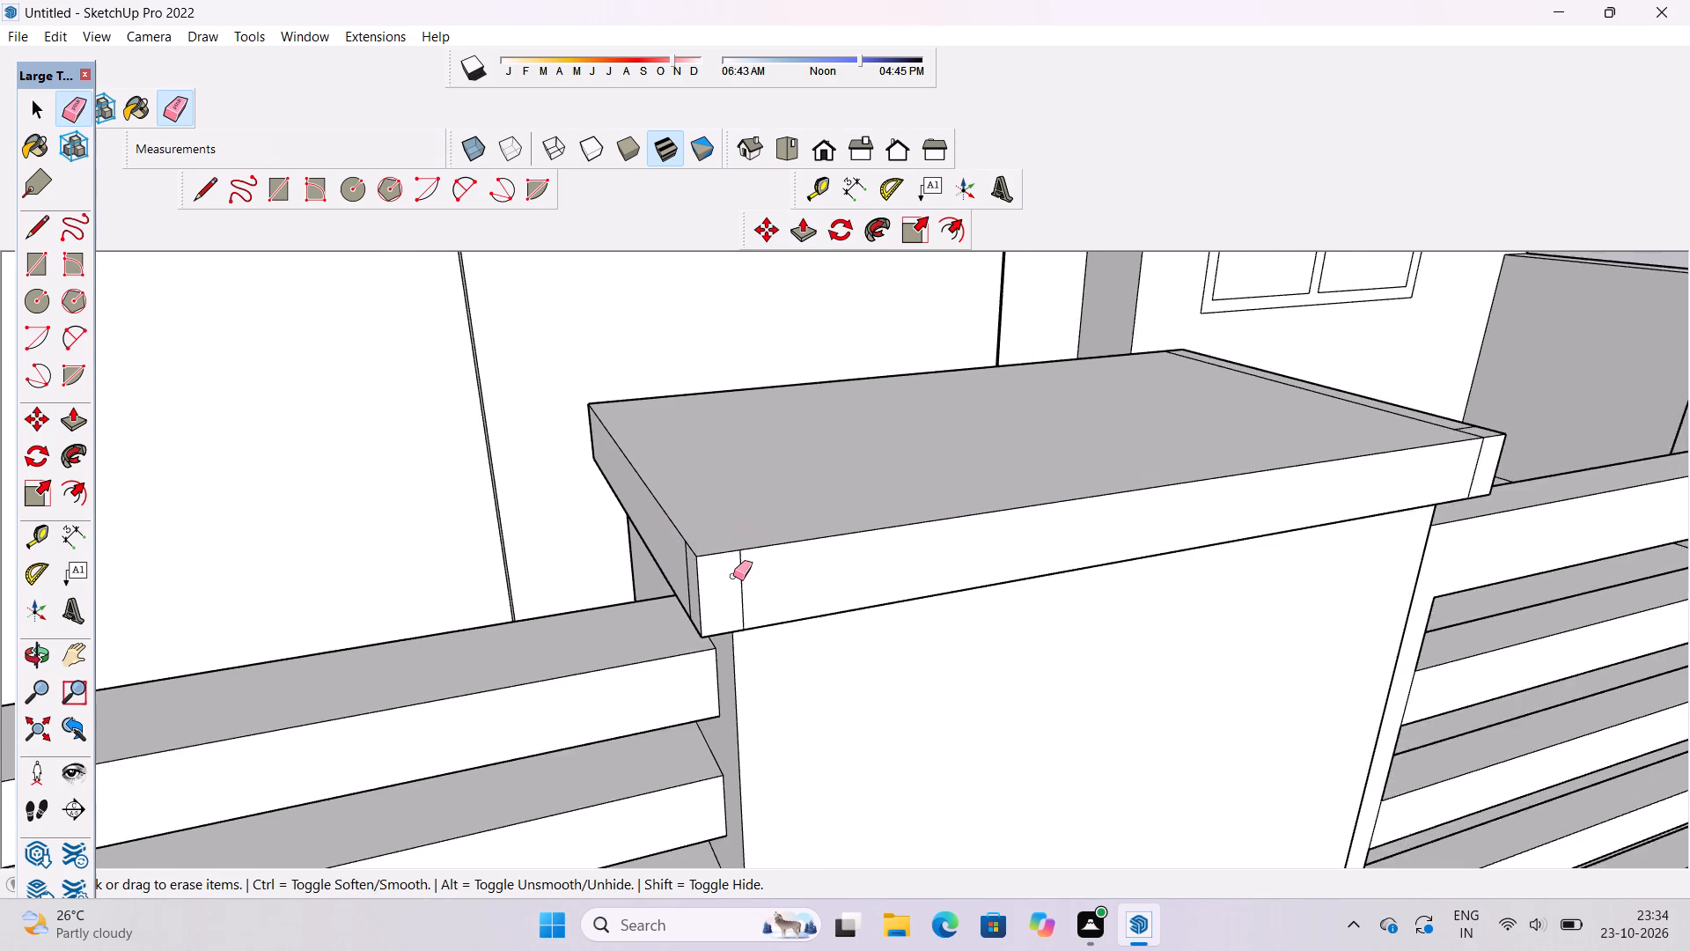
scroll(733, 576, "up", 2)
left_click_drag(746, 566, 723, 578)
left_click(663, 554)
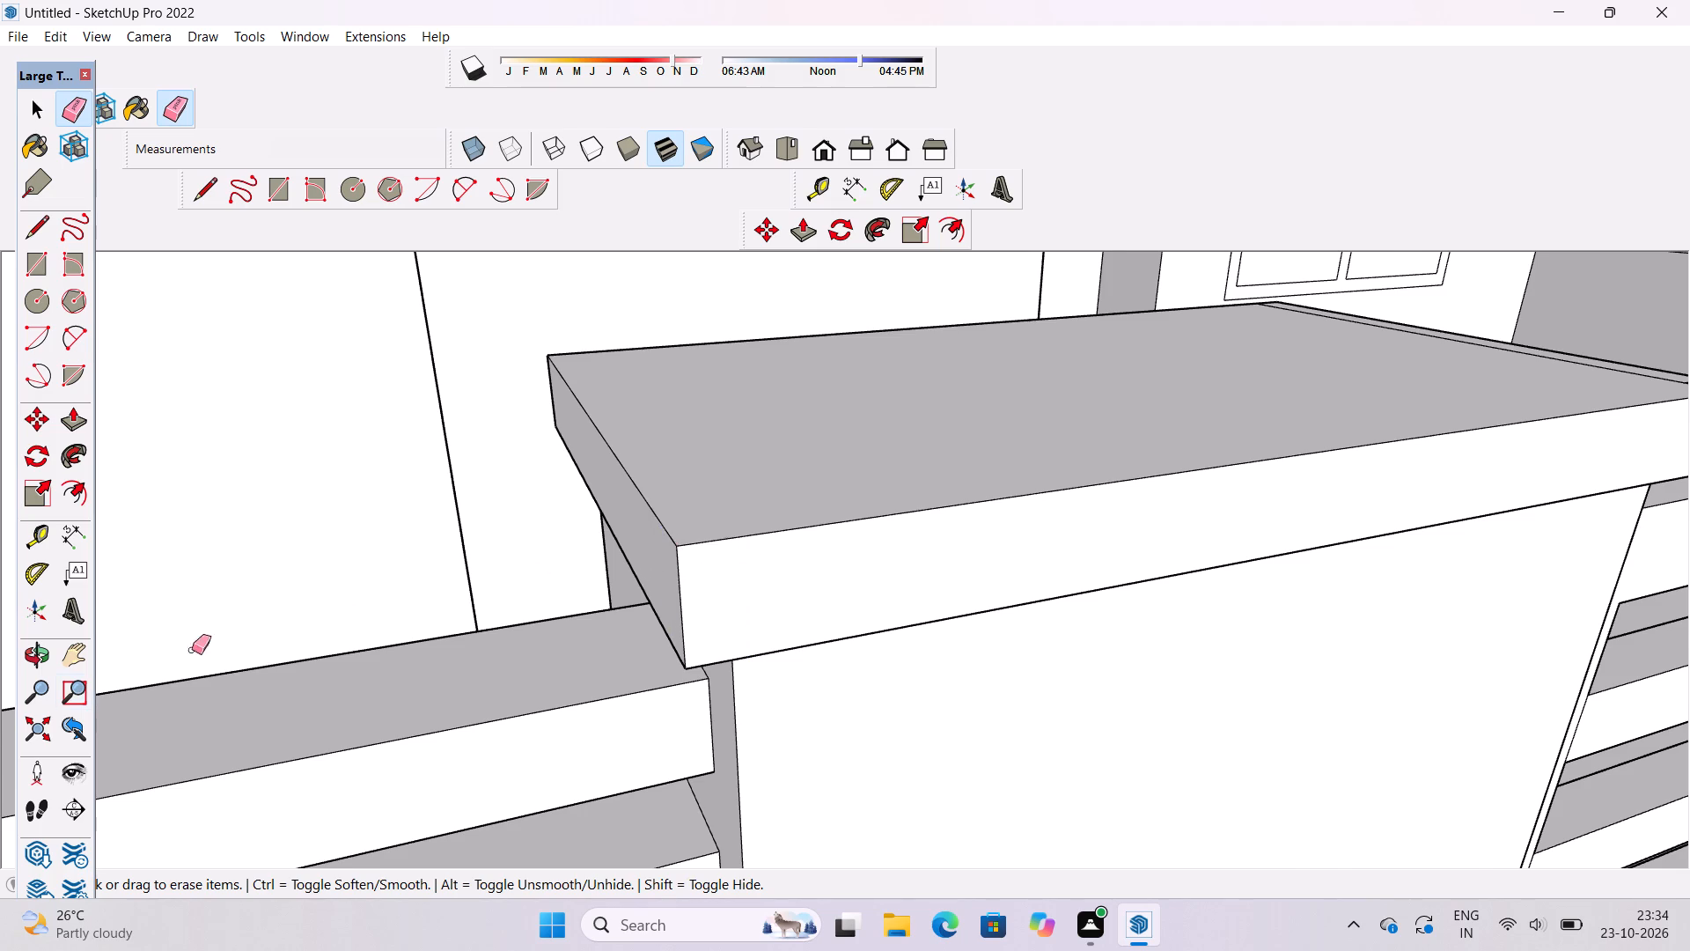
scroll(0, 730, "down", 6)
scroll(1231, 470, "up", 8)
left_click_drag(1216, 478, 1216, 484)
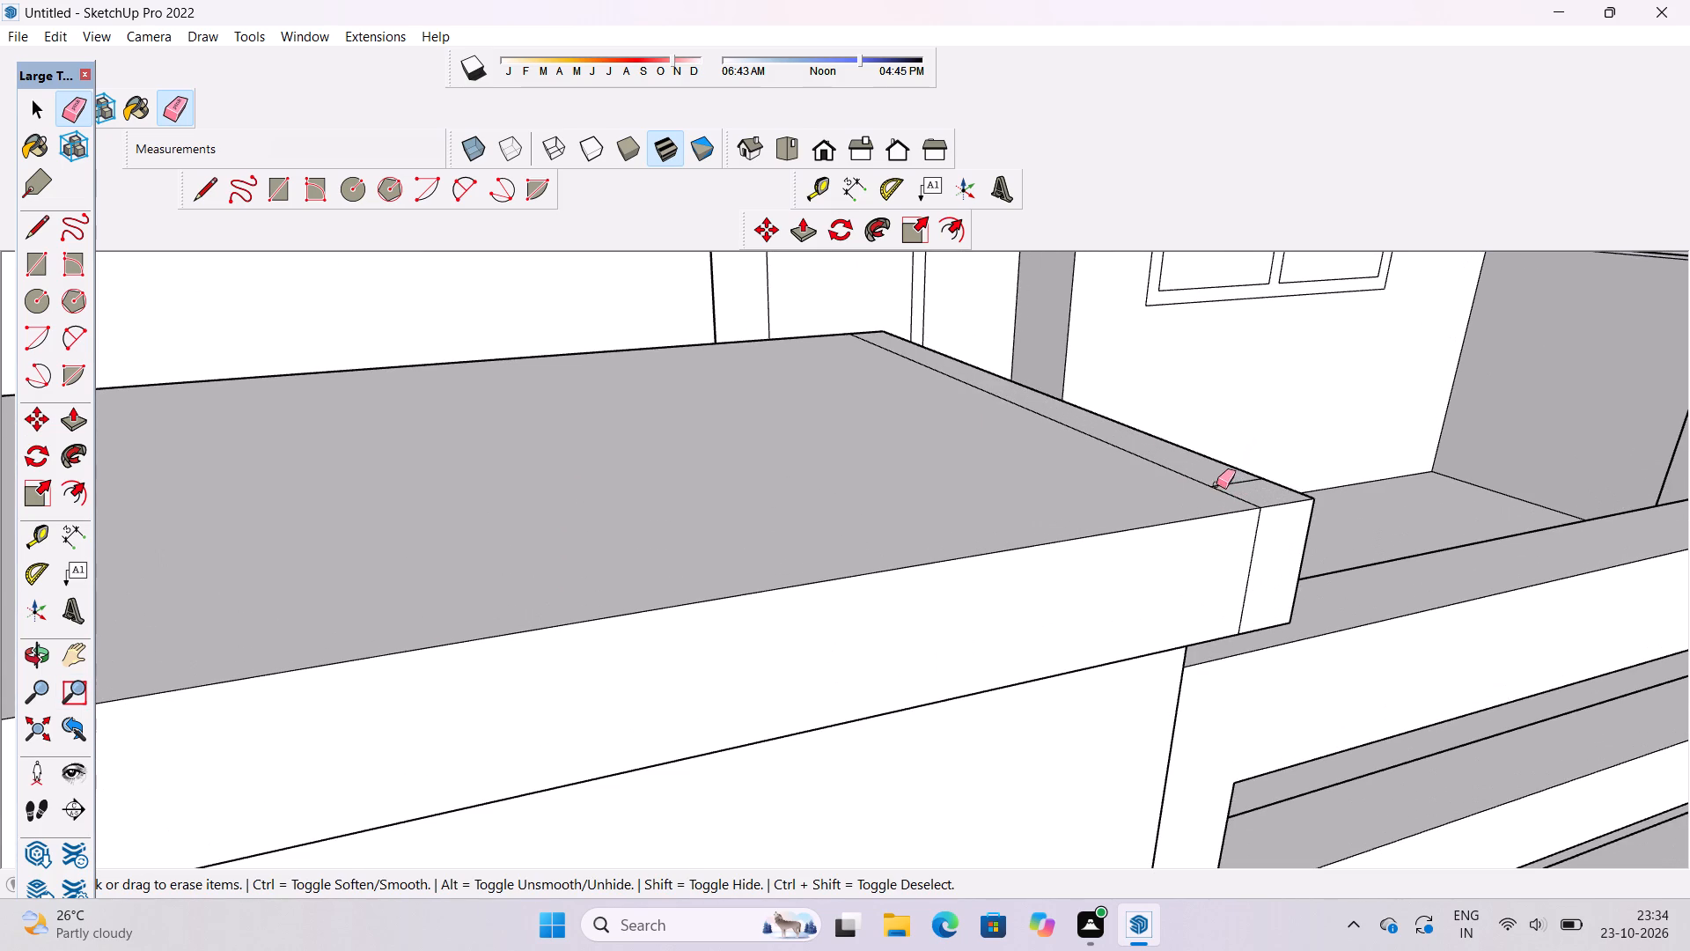
left_click_drag(1216, 484, 1216, 490)
left_click_drag(1215, 482, 1210, 490)
left_click_drag(1272, 521, 1248, 536)
Erase the leftover seam lines on the cap's underside and gate-side face at the front corner beside the gate.
scroll(1211, 537, "down", 4)
key("o")
left_click_drag(1304, 599, 1206, 521)
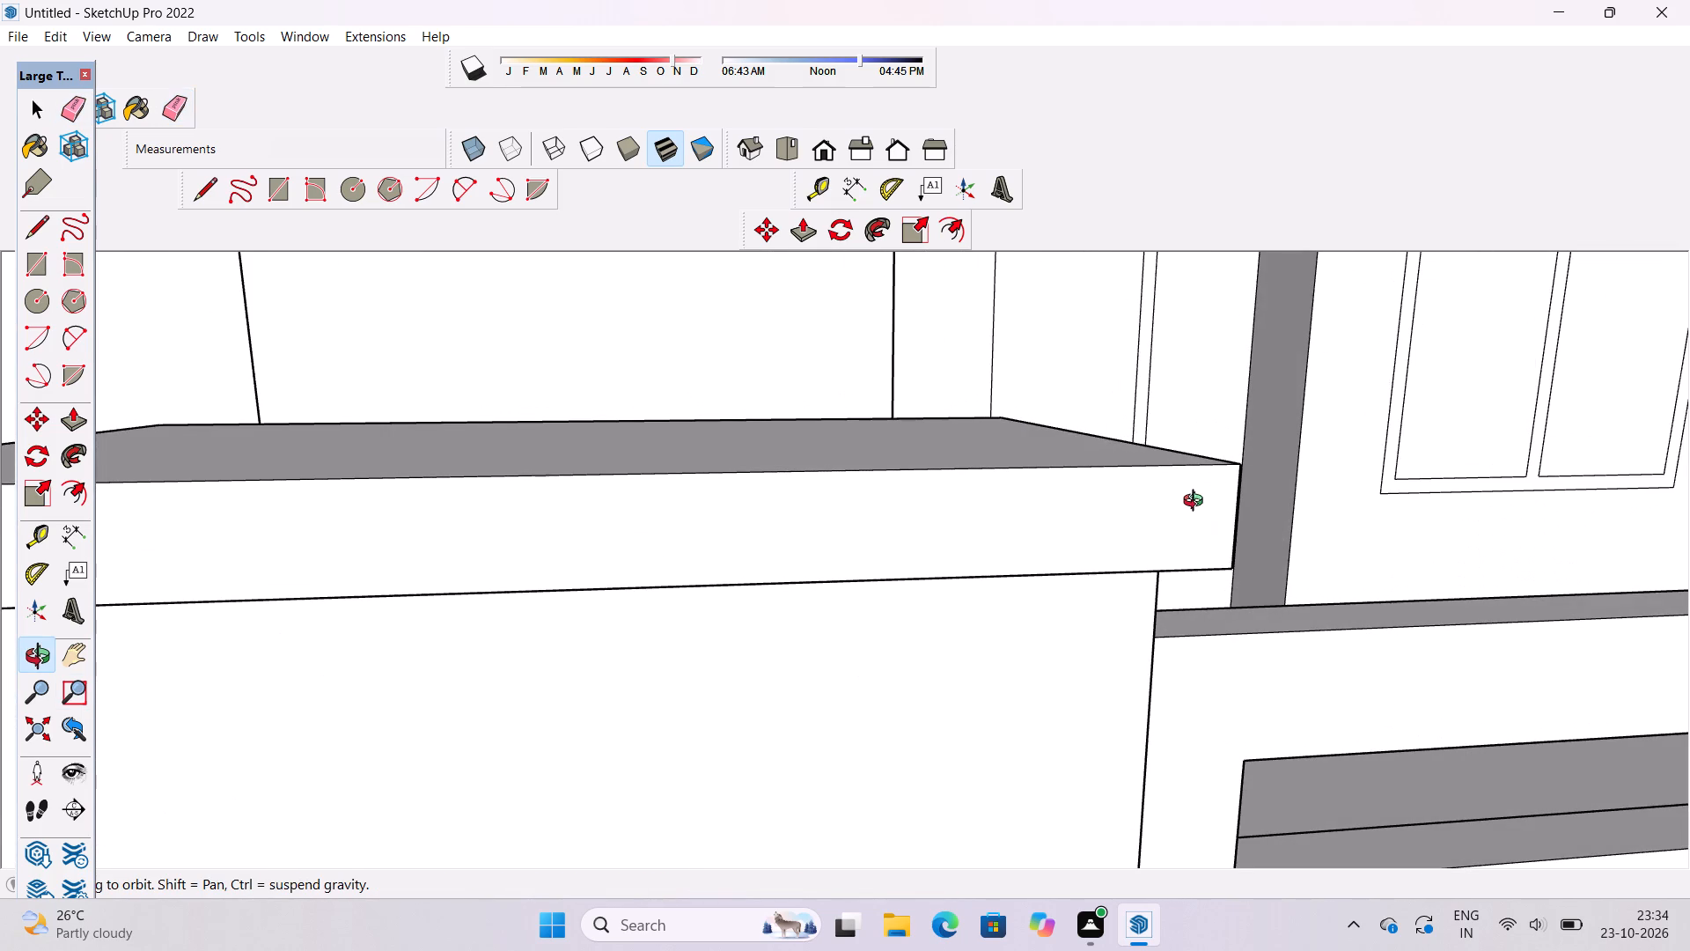
scroll(1195, 503, "down", 1)
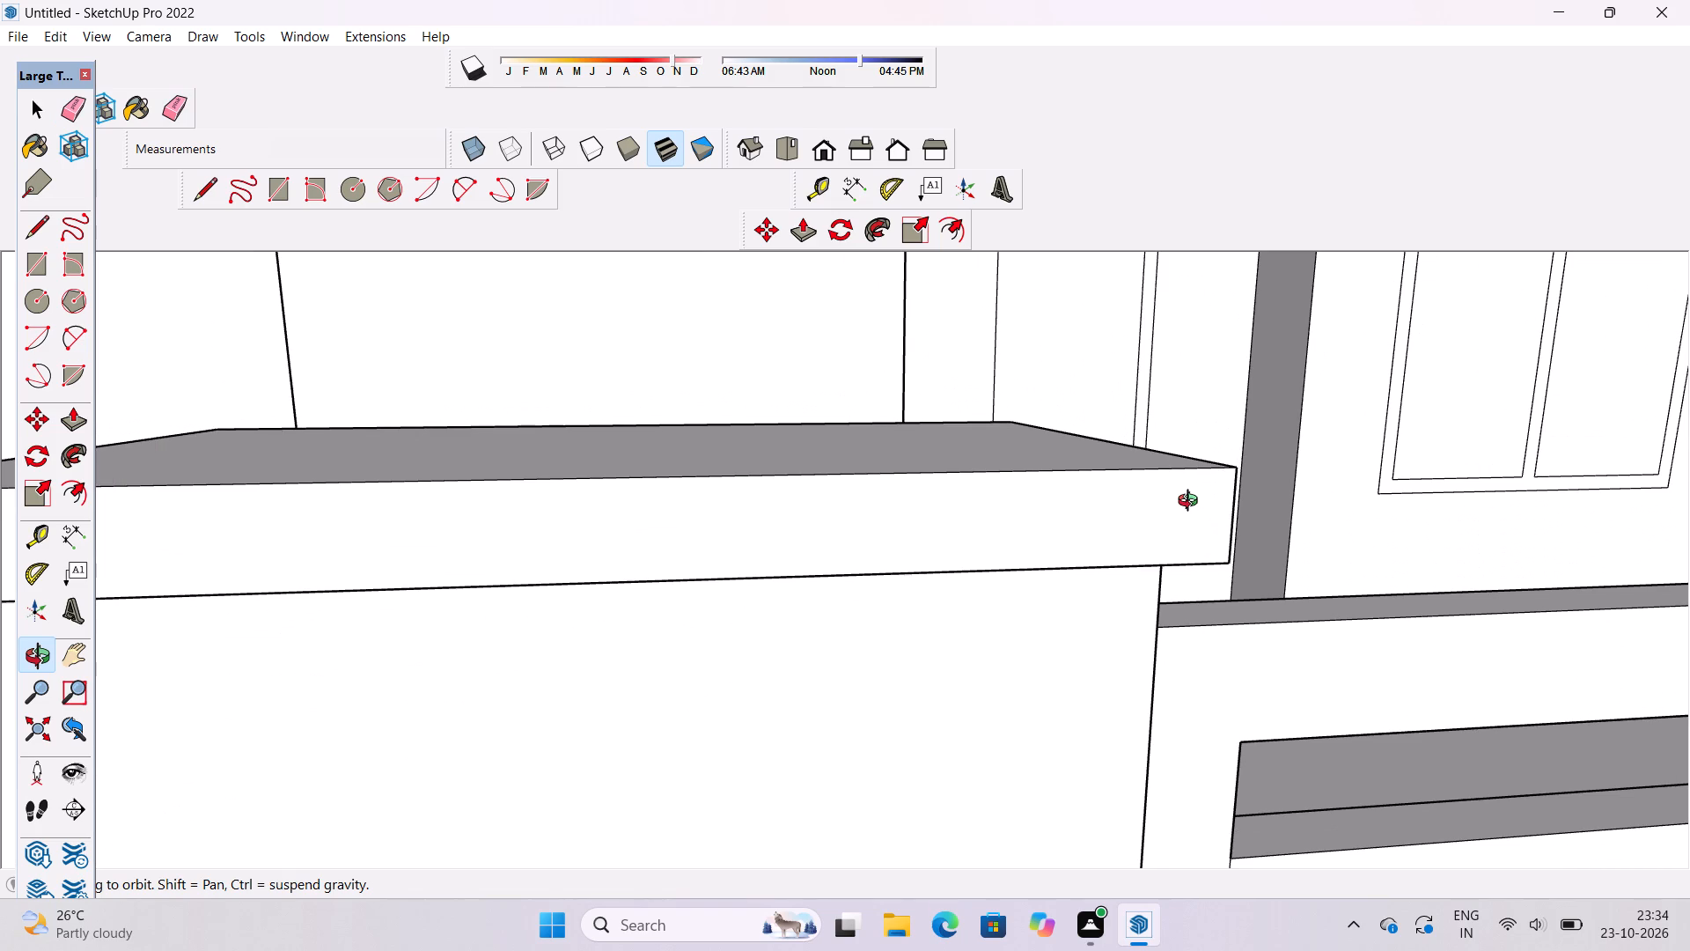
scroll(1193, 505, "down", 4)
left_click_drag(1297, 593, 1263, 561)
left_click(1252, 554, "shift")
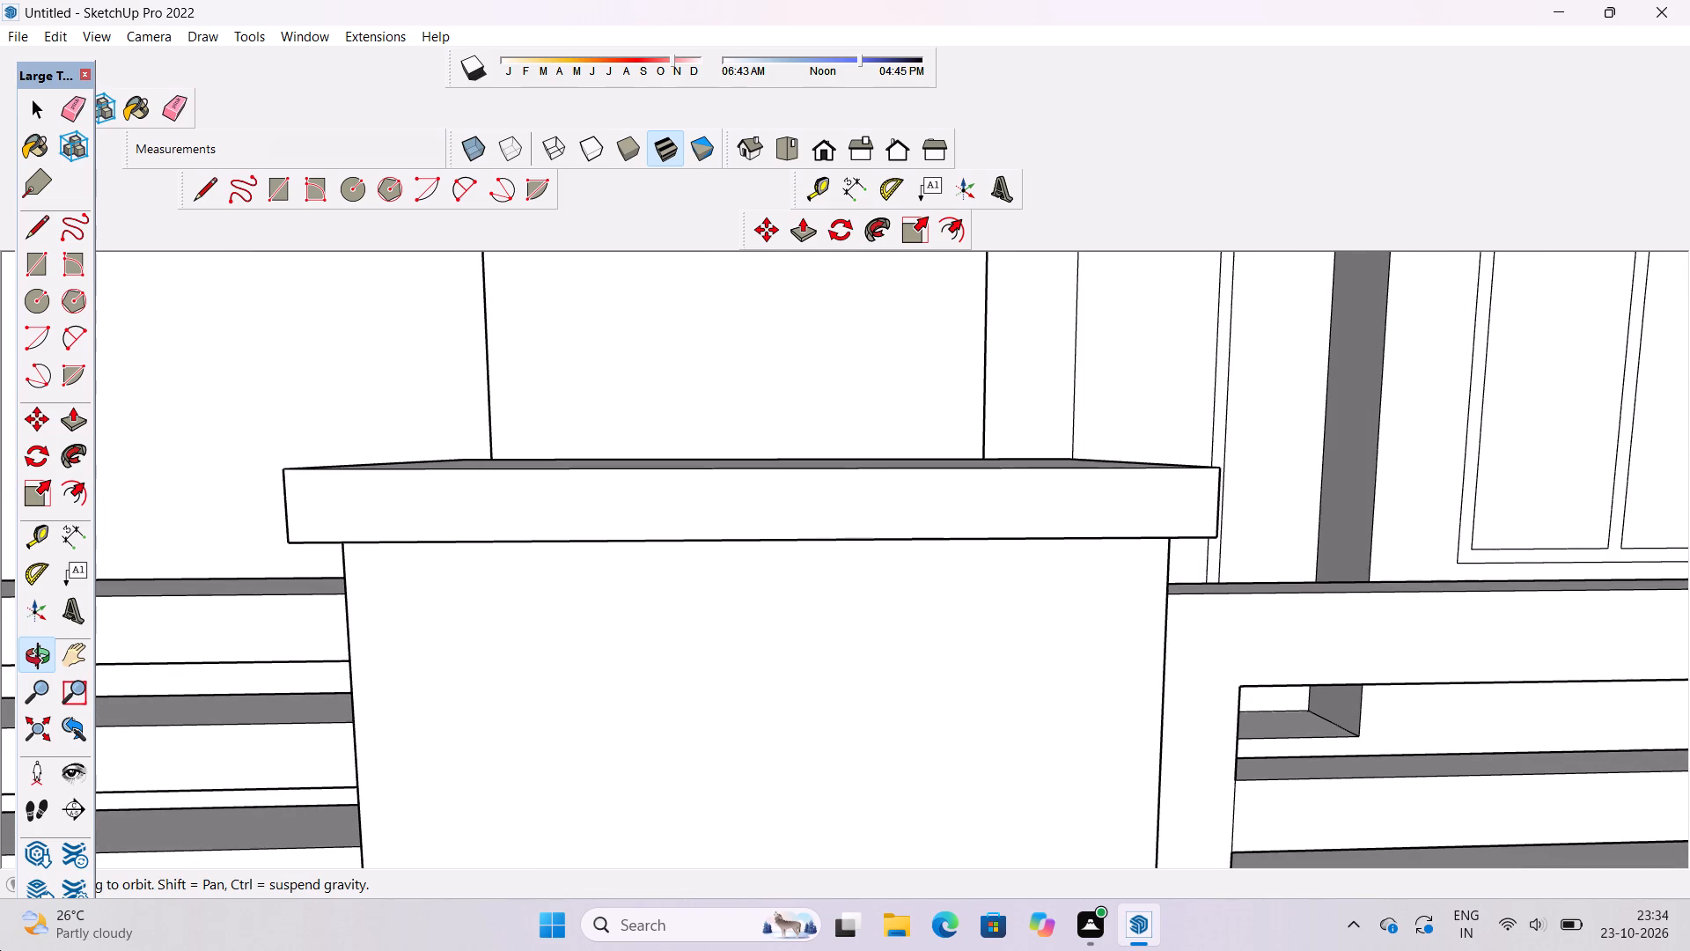
left_click_drag(0, 950, 0, 922)
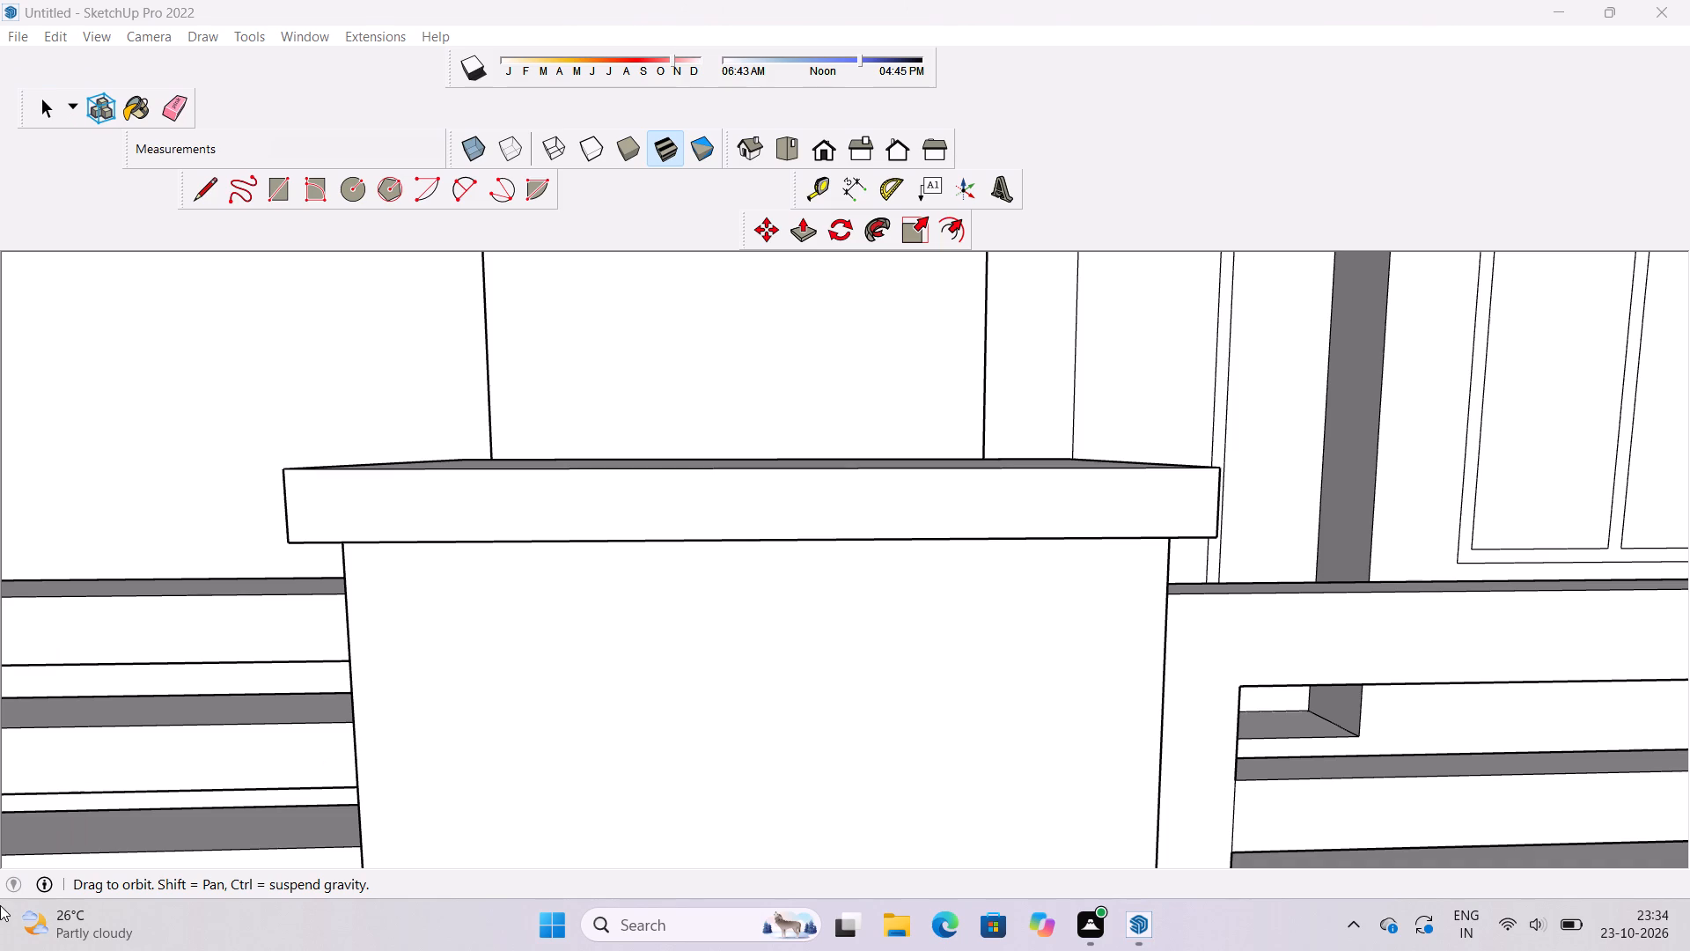
scroll(449, 702, "down", 5)
left_click_drag(676, 697, 547, 634)
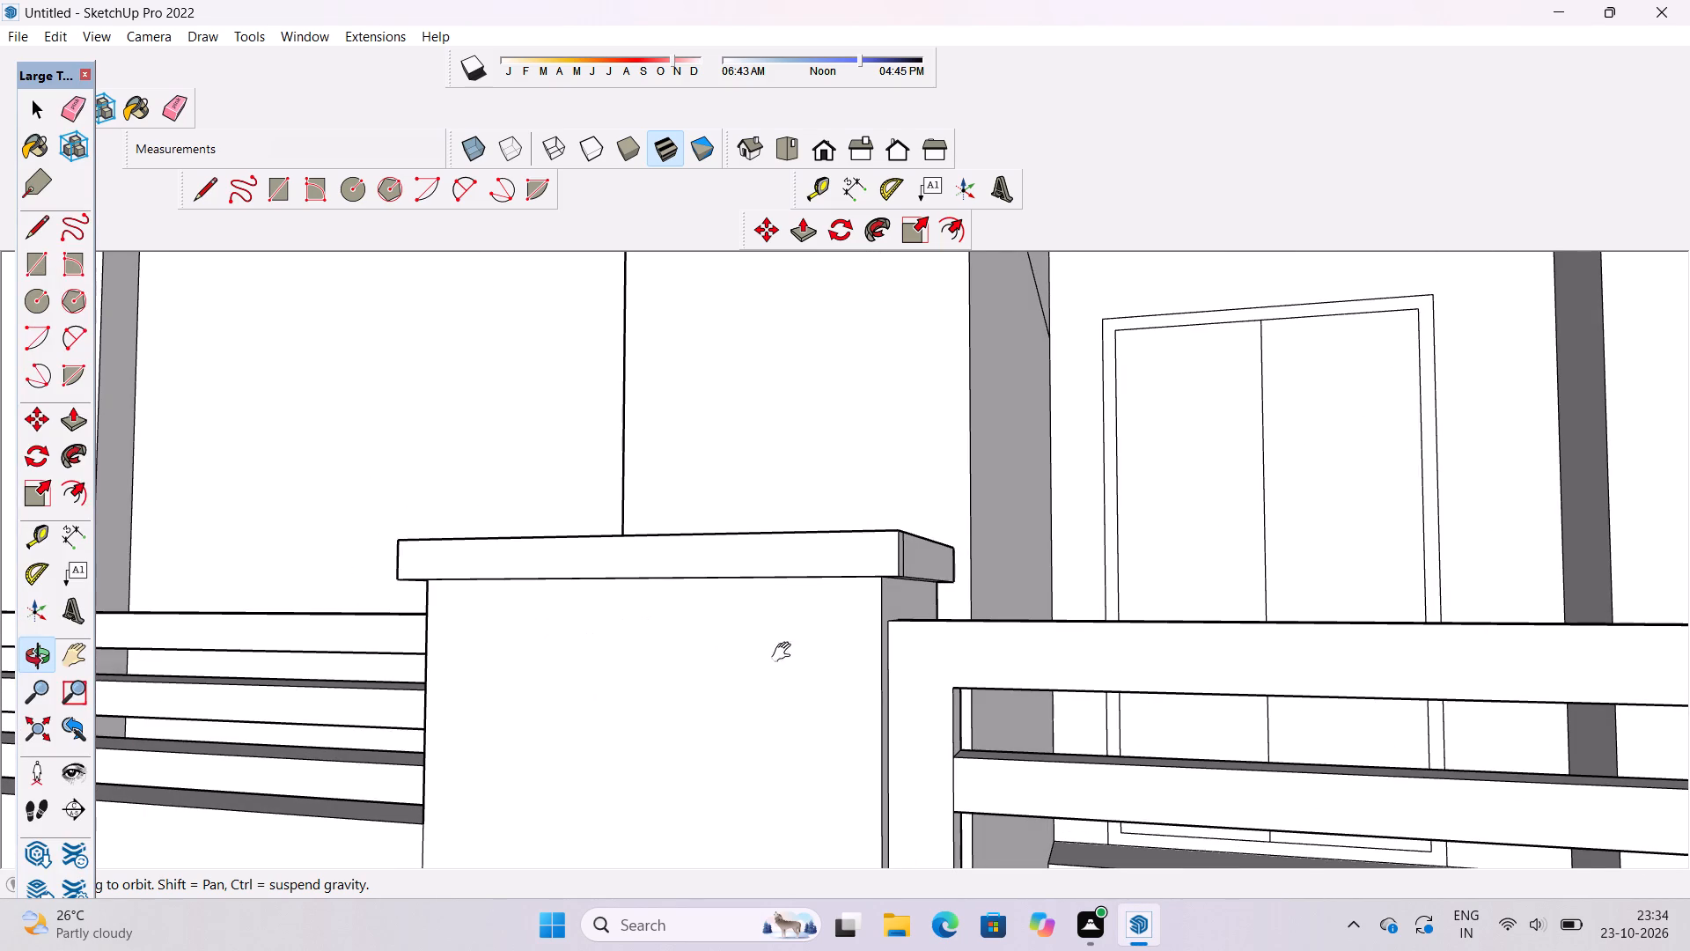
left_click_drag(838, 656, 783, 562, "shift")
left_click_drag(808, 542, 738, 487)
scroll(777, 473, "up", 3)
left_click_drag(791, 498, 812, 555, "shift")
left_click_drag(821, 563, 709, 480)
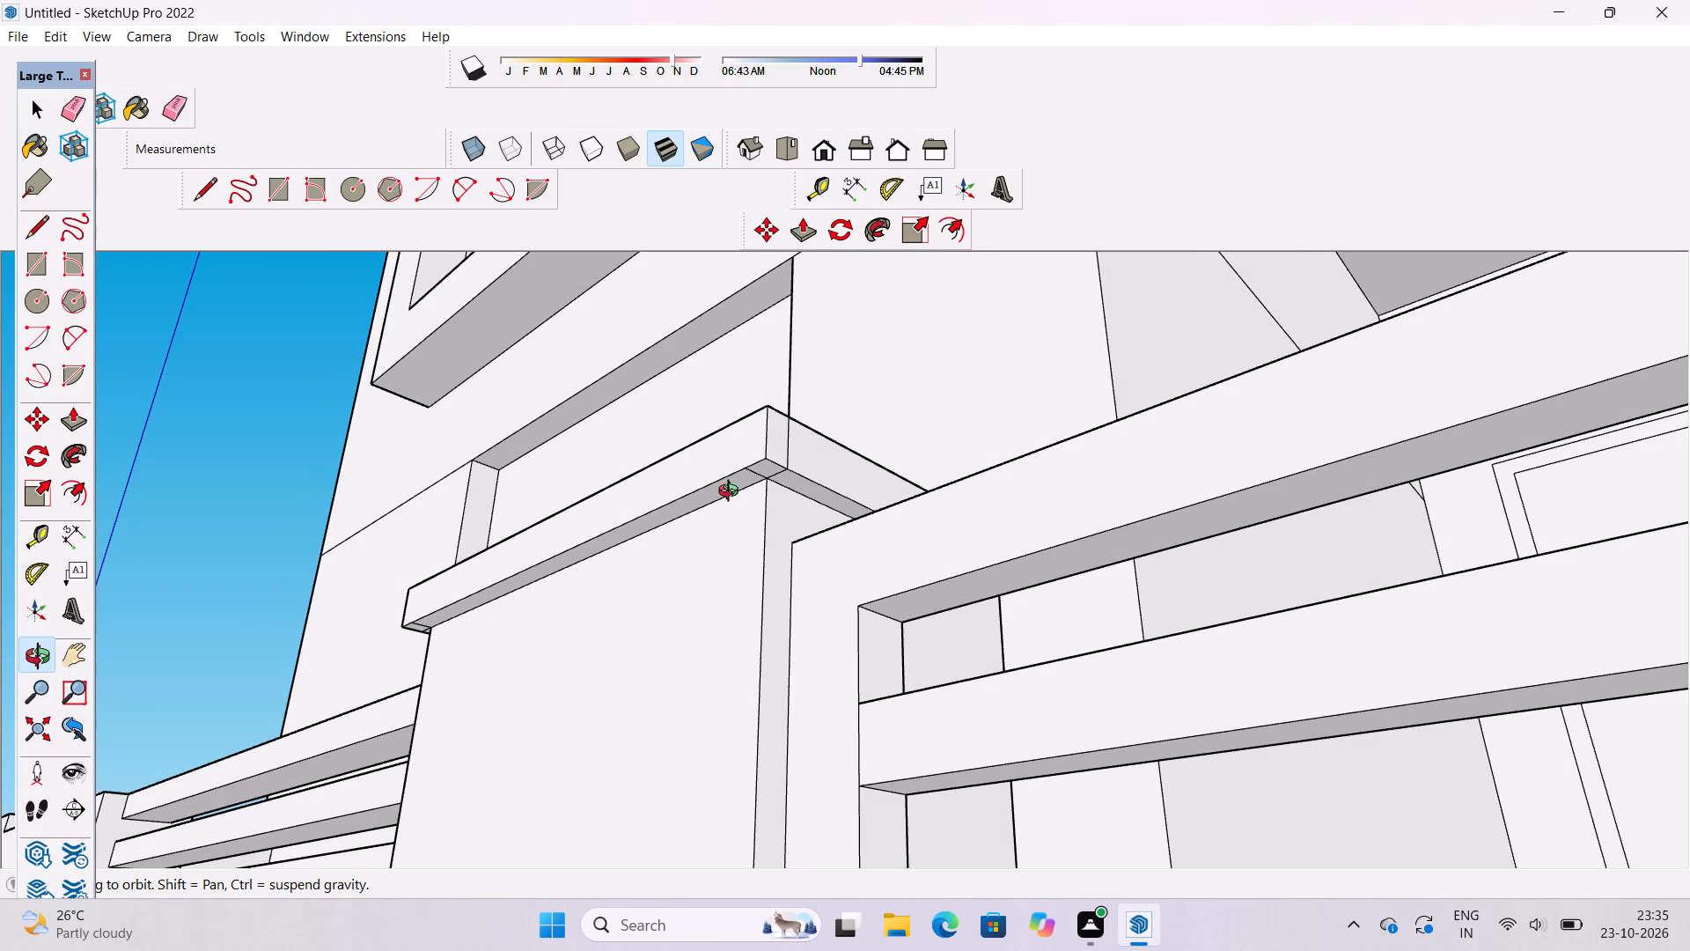
left_click_drag(732, 493, 787, 571, "shift")
left_click_drag(787, 571, 735, 512)
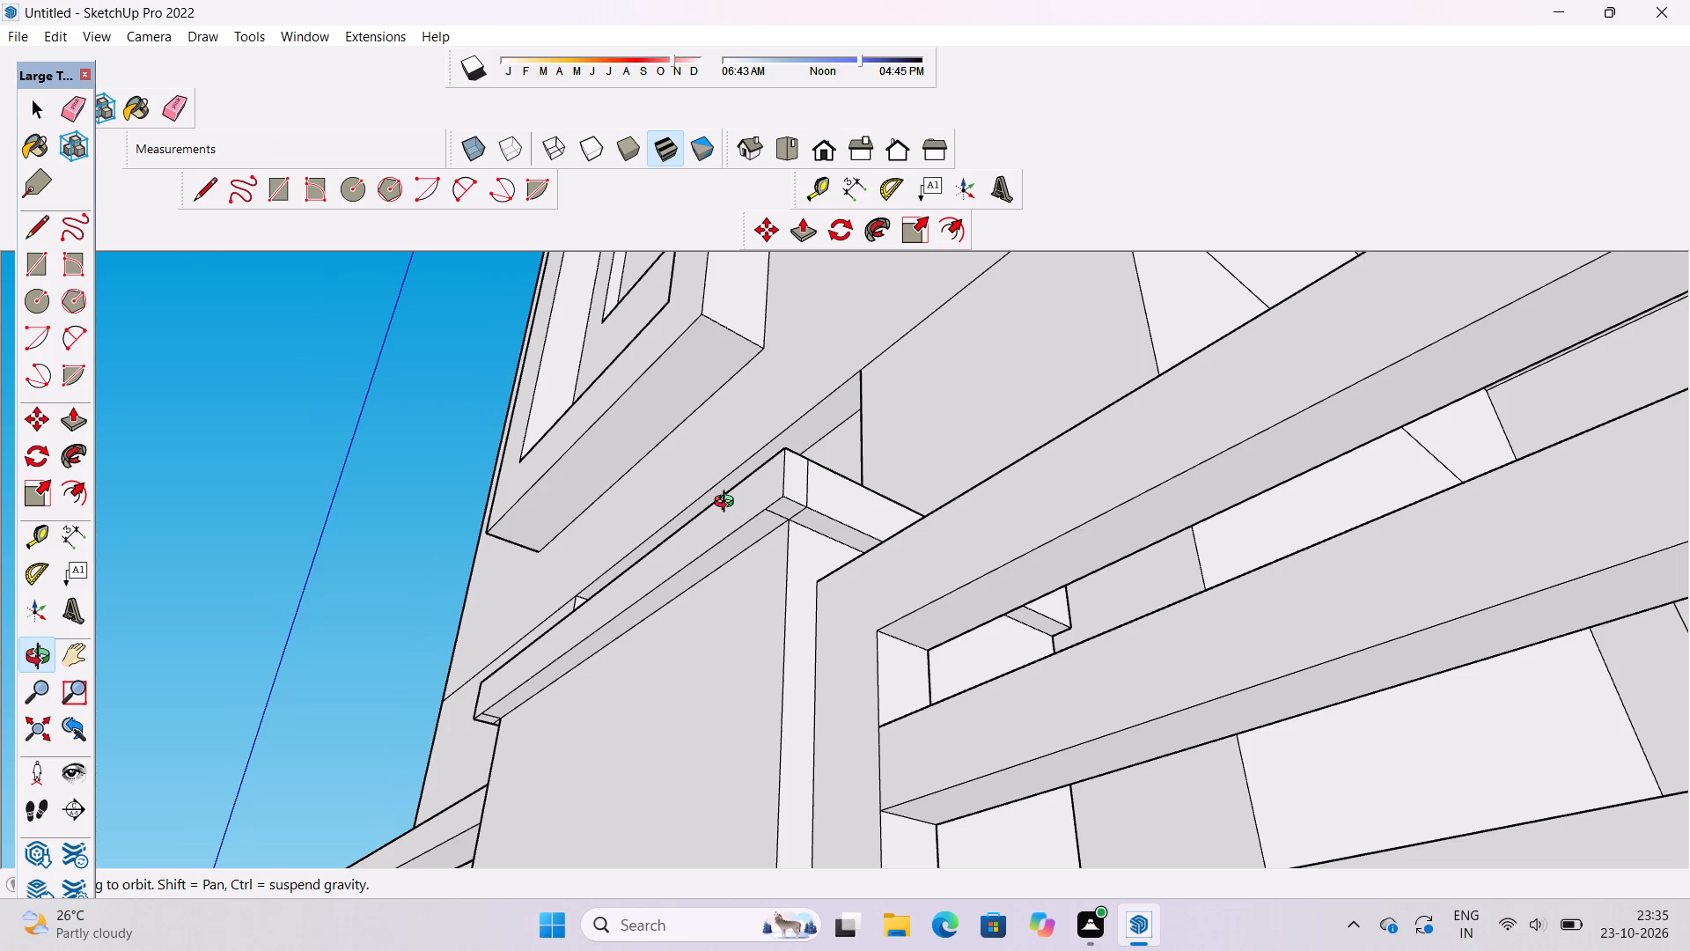
left_click(728, 504, "shift")
left_click(733, 510)
key("e")
scroll(781, 527, "up", 3)
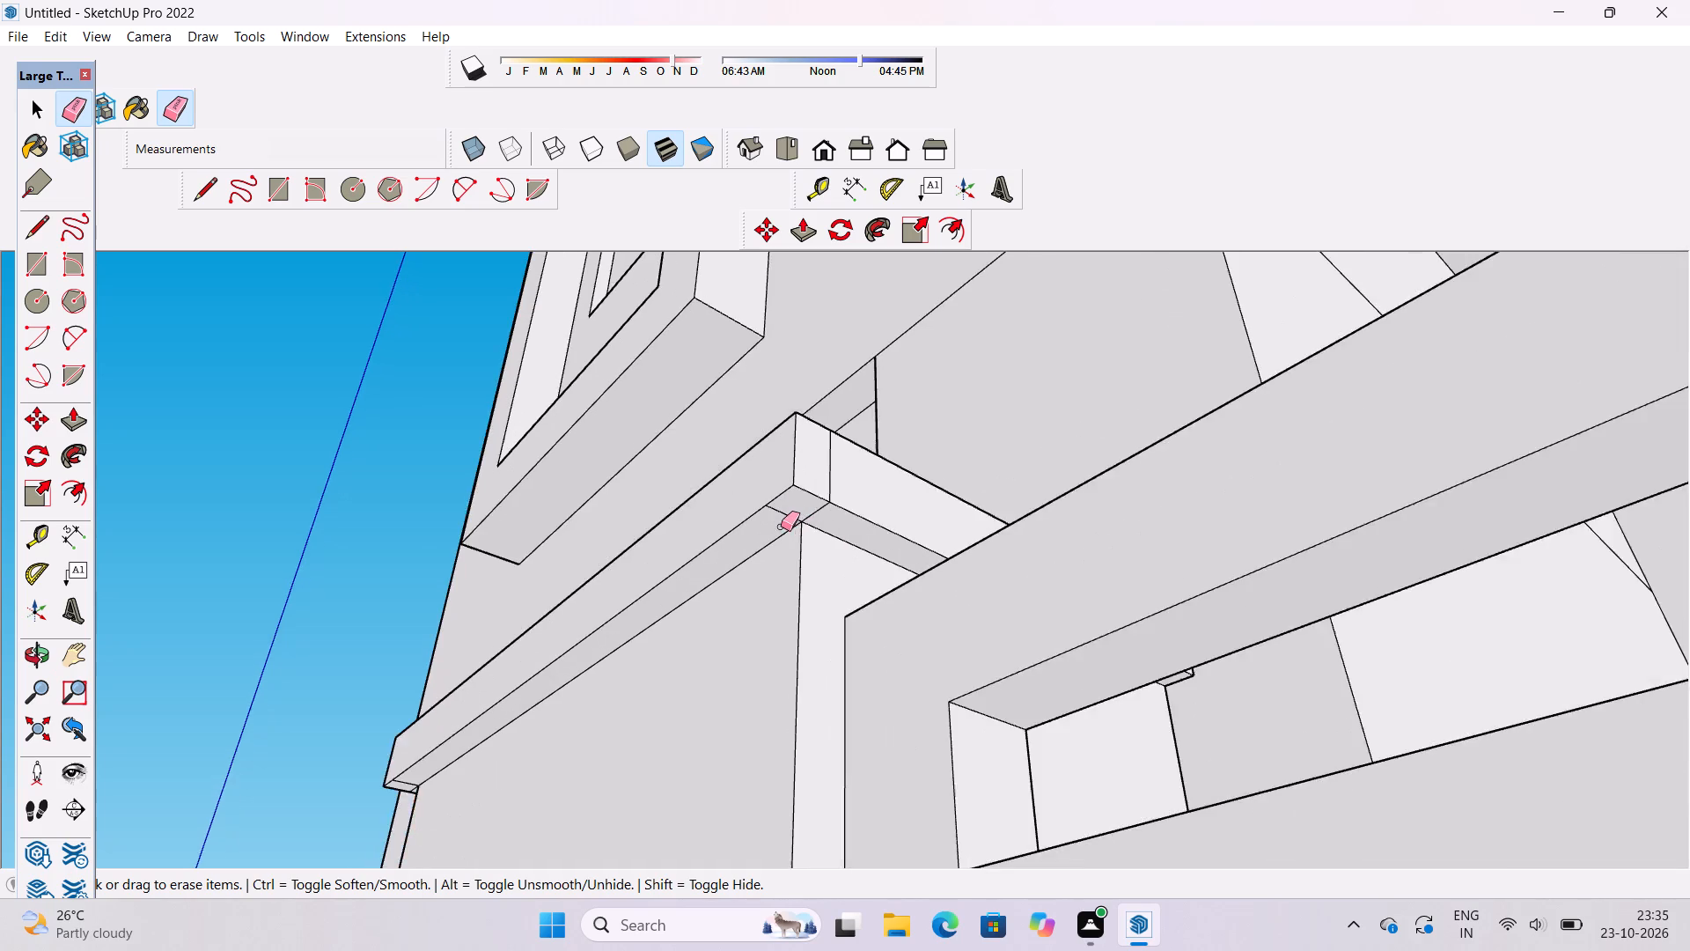
scroll(781, 527, "up", 6)
left_click(791, 502)
left_click_drag(825, 502, 834, 509)
left_click_drag(876, 433, 862, 438)
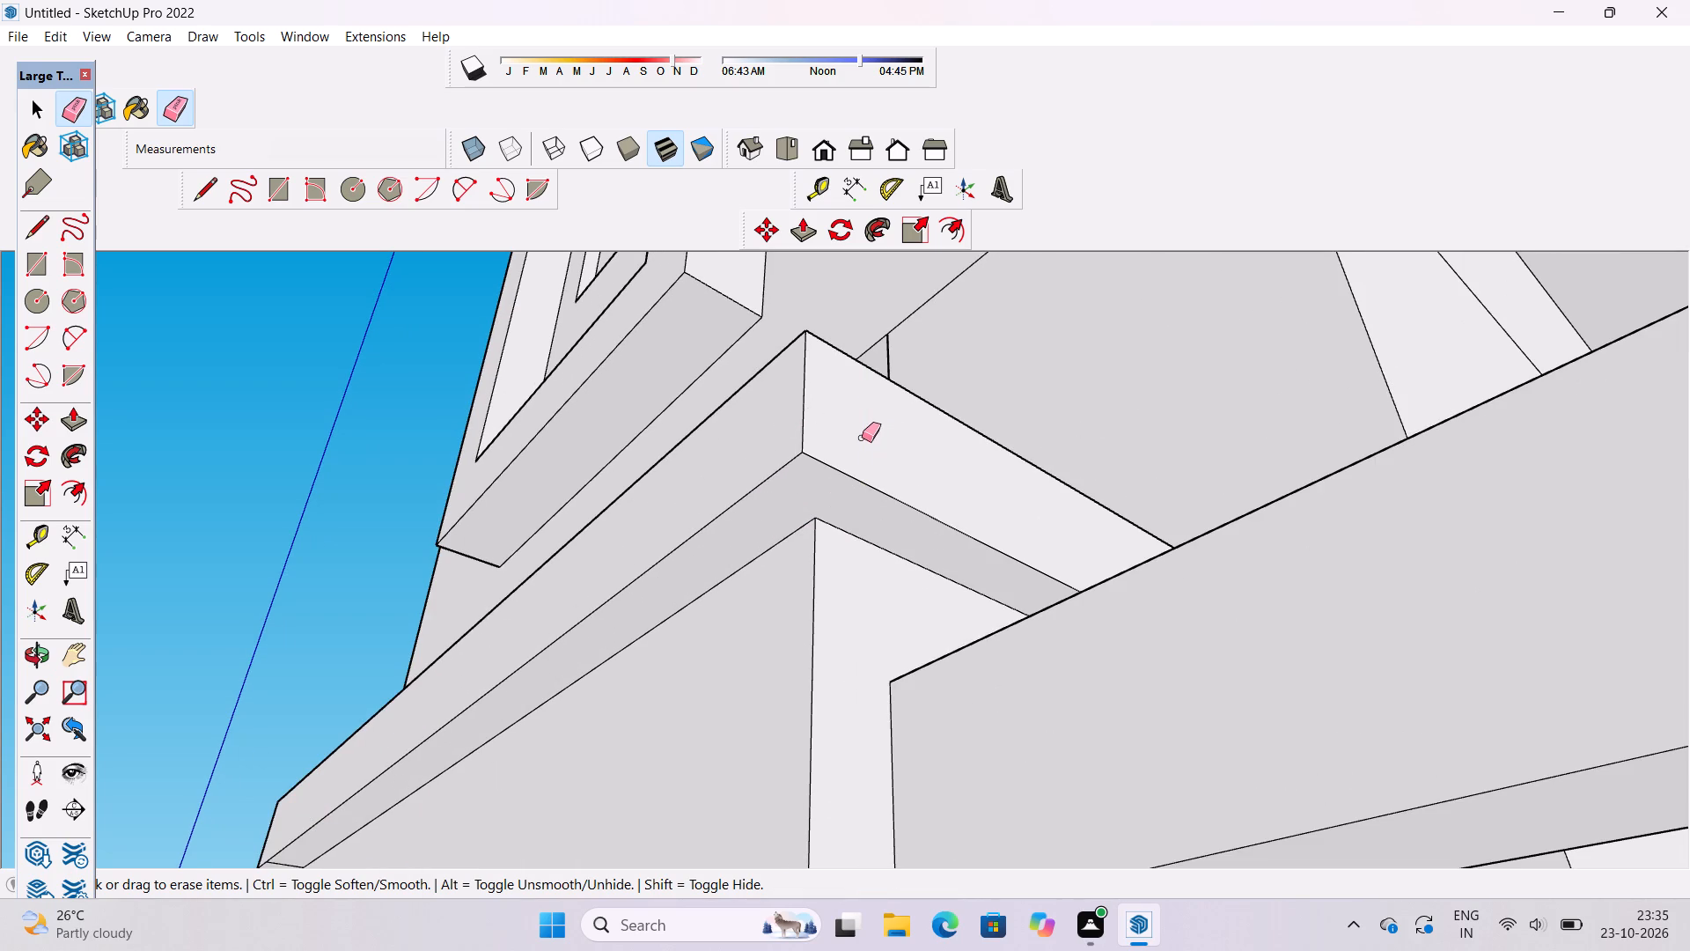
Examine the pillar's overhanging cap from above, together with the adjoining railing and gate.
key("o")
scroll(836, 400, "down", 6)
left_click_drag(838, 410, 937, 717)
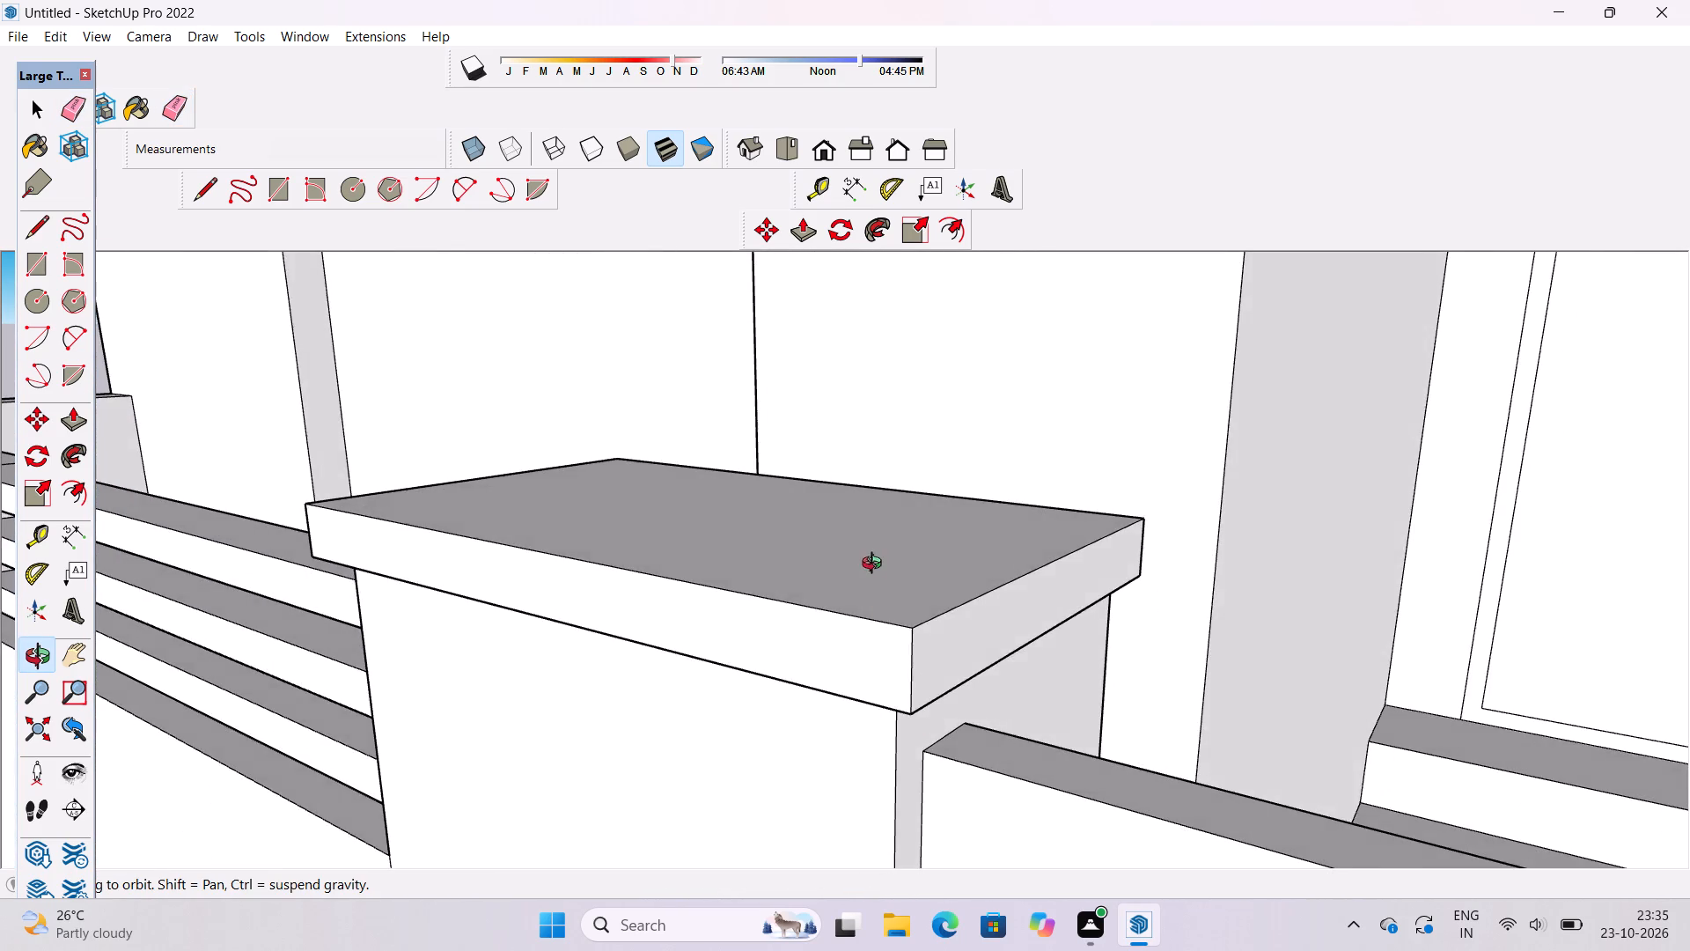
scroll(876, 565, "down", 7)
left_click_drag(856, 602, 856, 663, "shift")
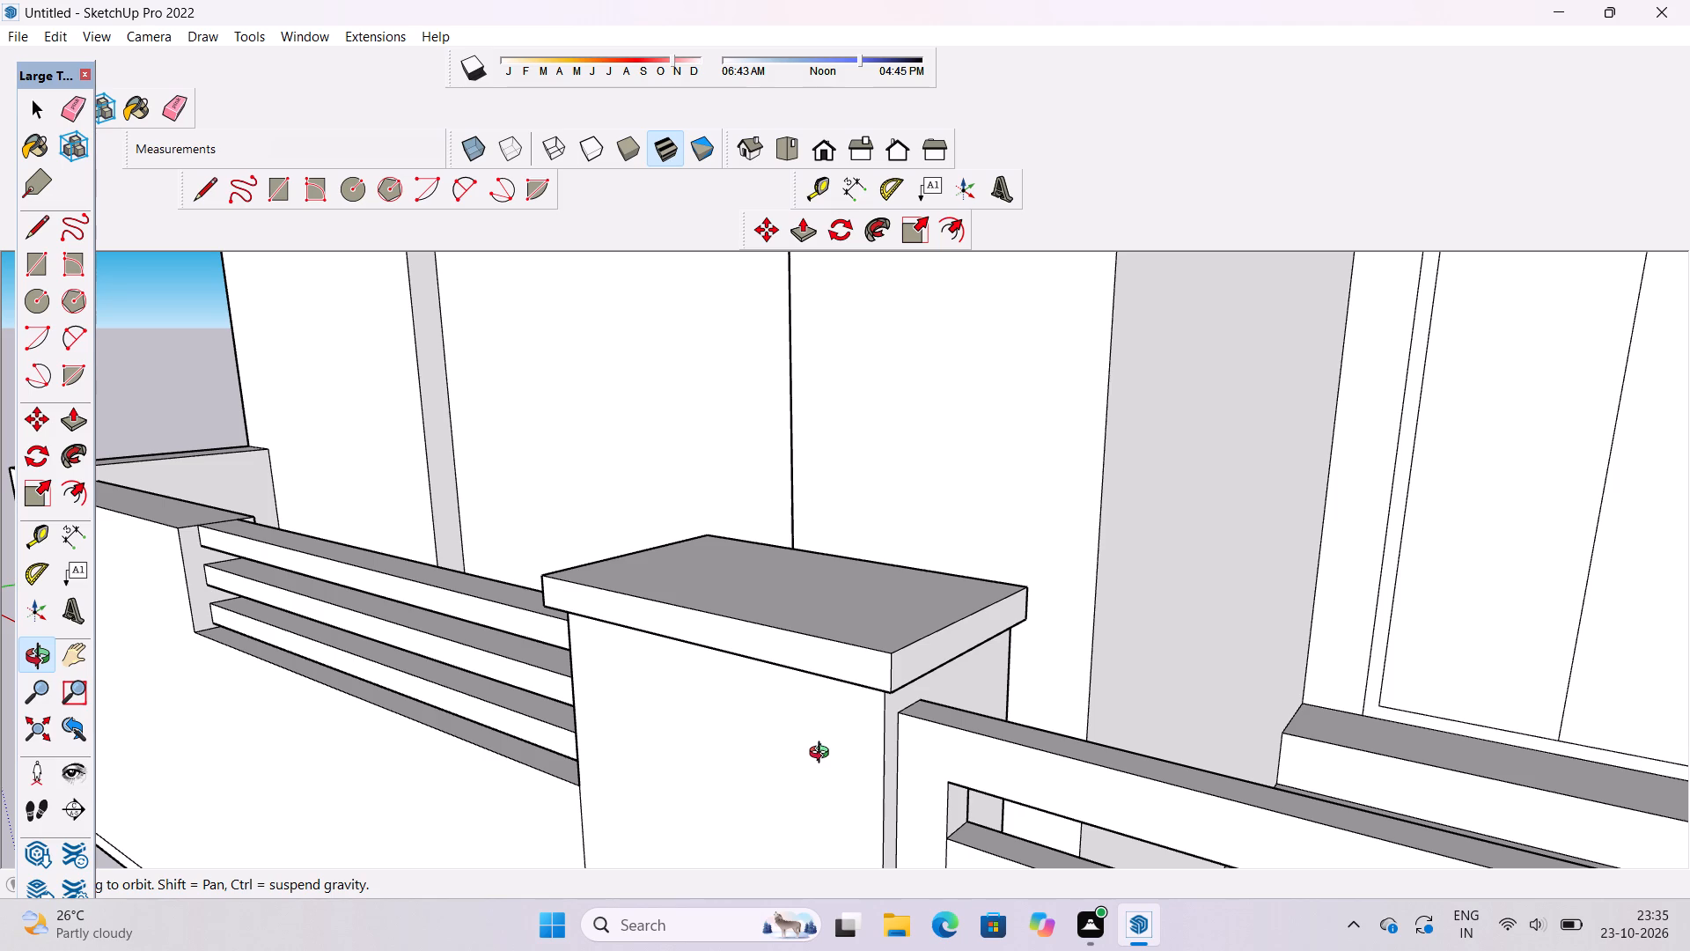
scroll(823, 755, "right", 20)
scroll(823, 755, "right", 13)
scroll(823, 755, "left", 1)
scroll(823, 755, "right", 20)
scroll(823, 755, "right", 20)
scroll(823, 755, "right", 20)
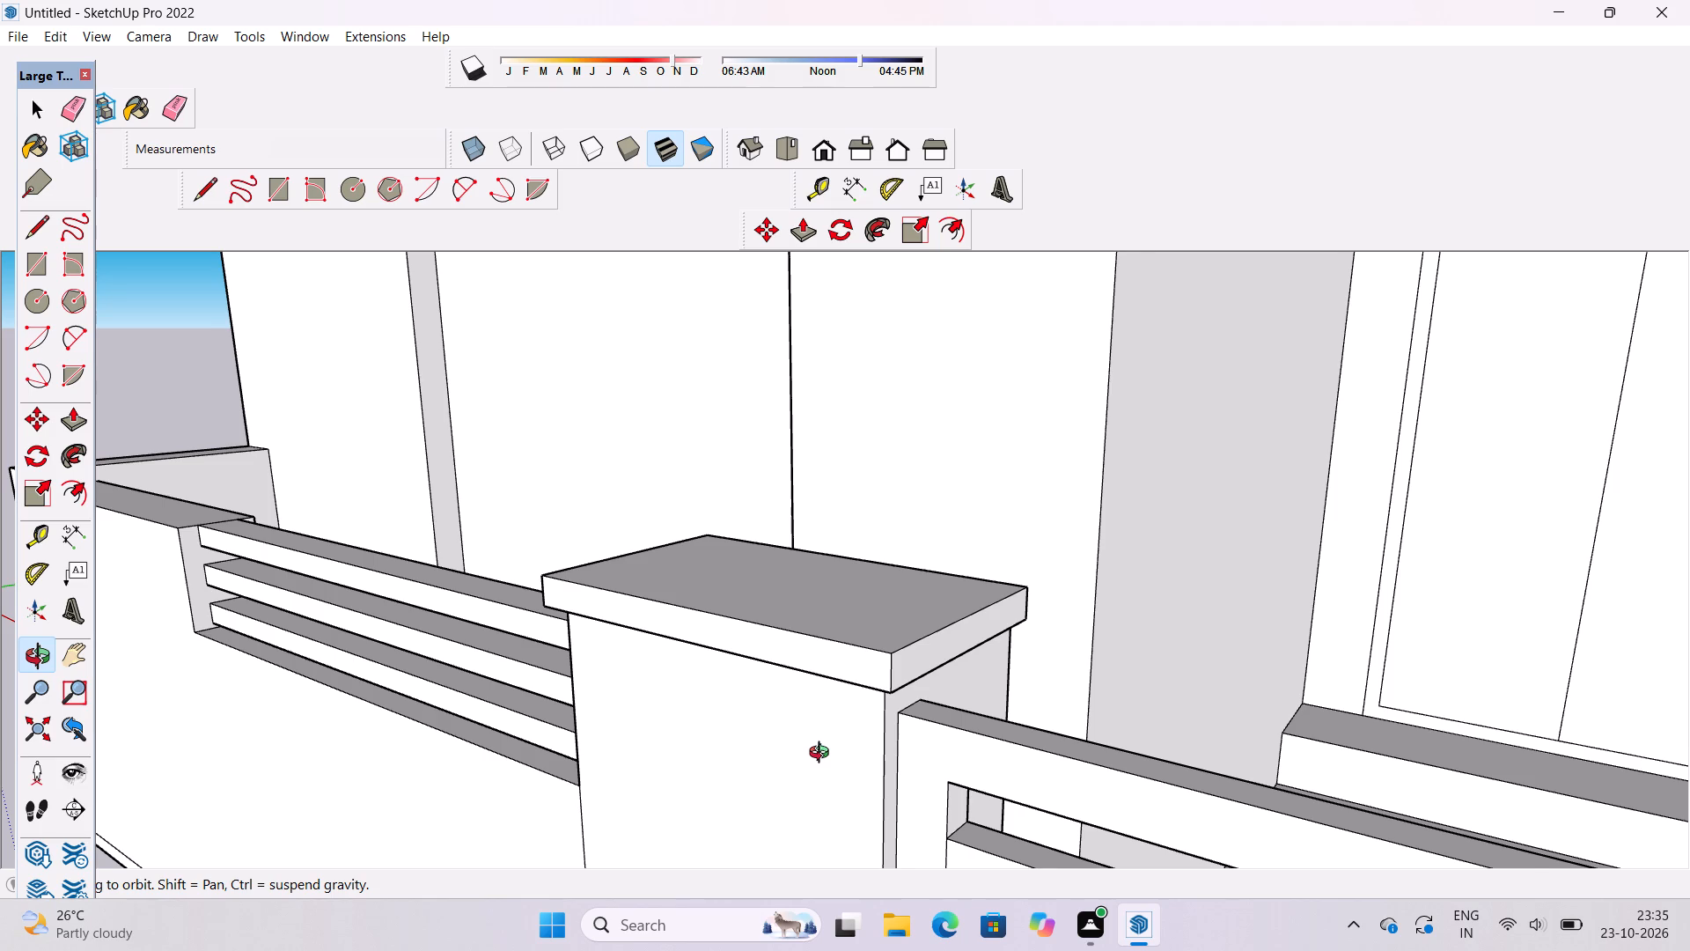
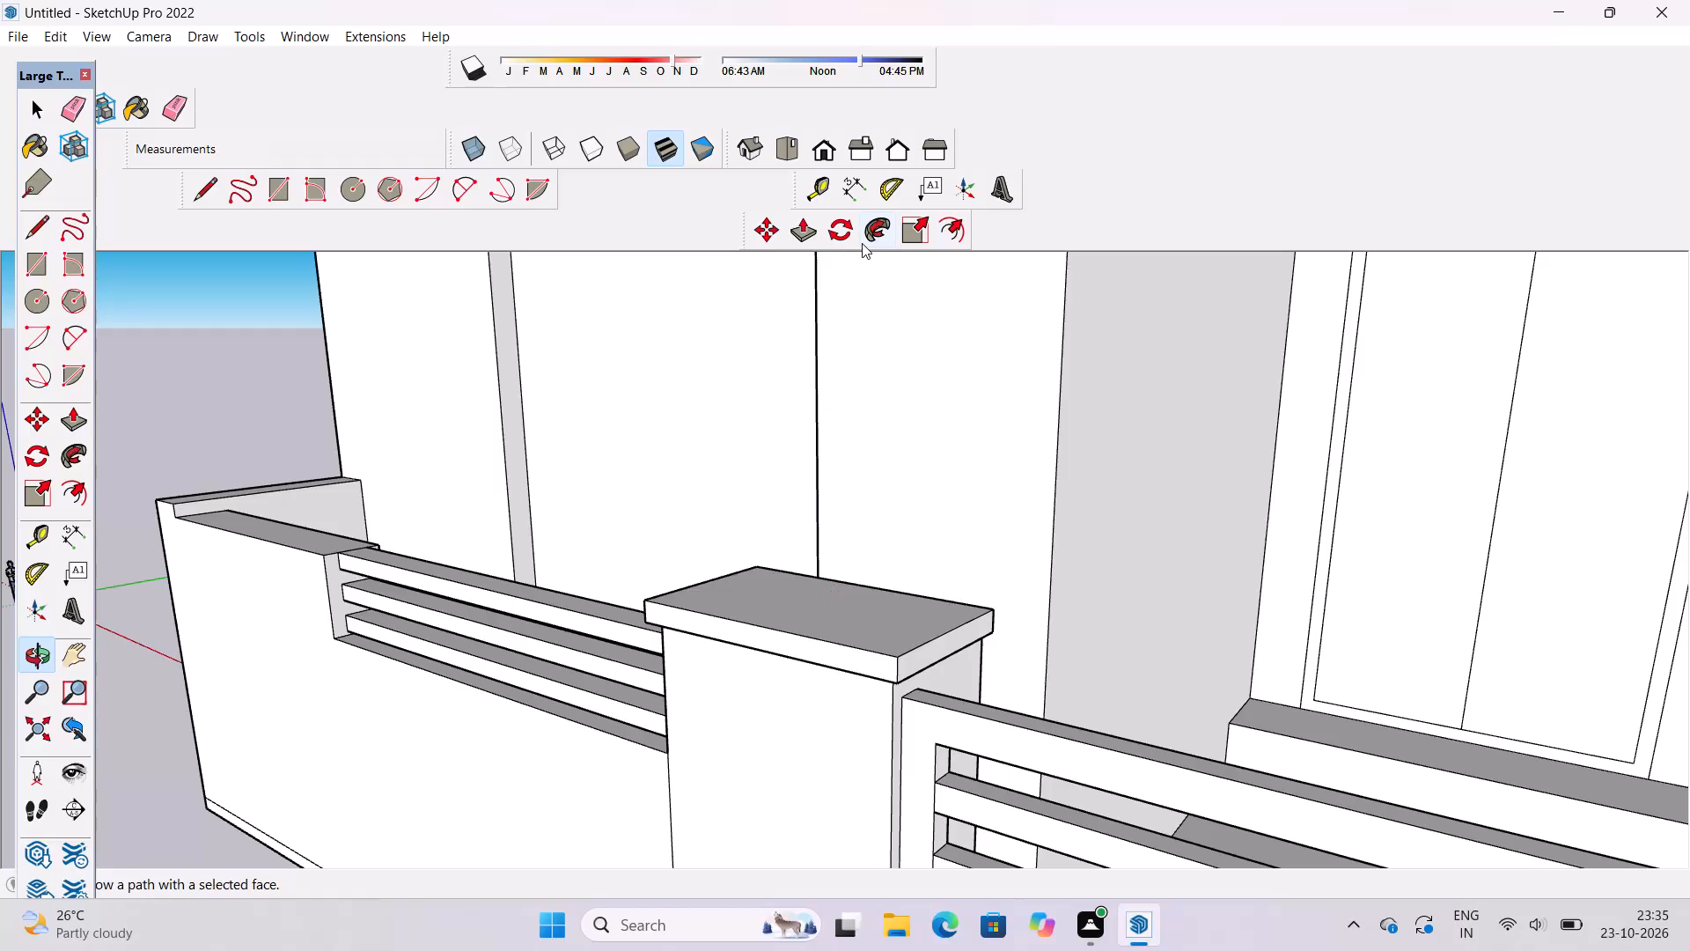
Examine the front boundary wall, railing, capped gate pillar and gate from above, from the front and from low angles.
scroll(921, 595, "down", 2)
left_click_drag(916, 591, 869, 512, "shift")
scroll(869, 512, "down", 3)
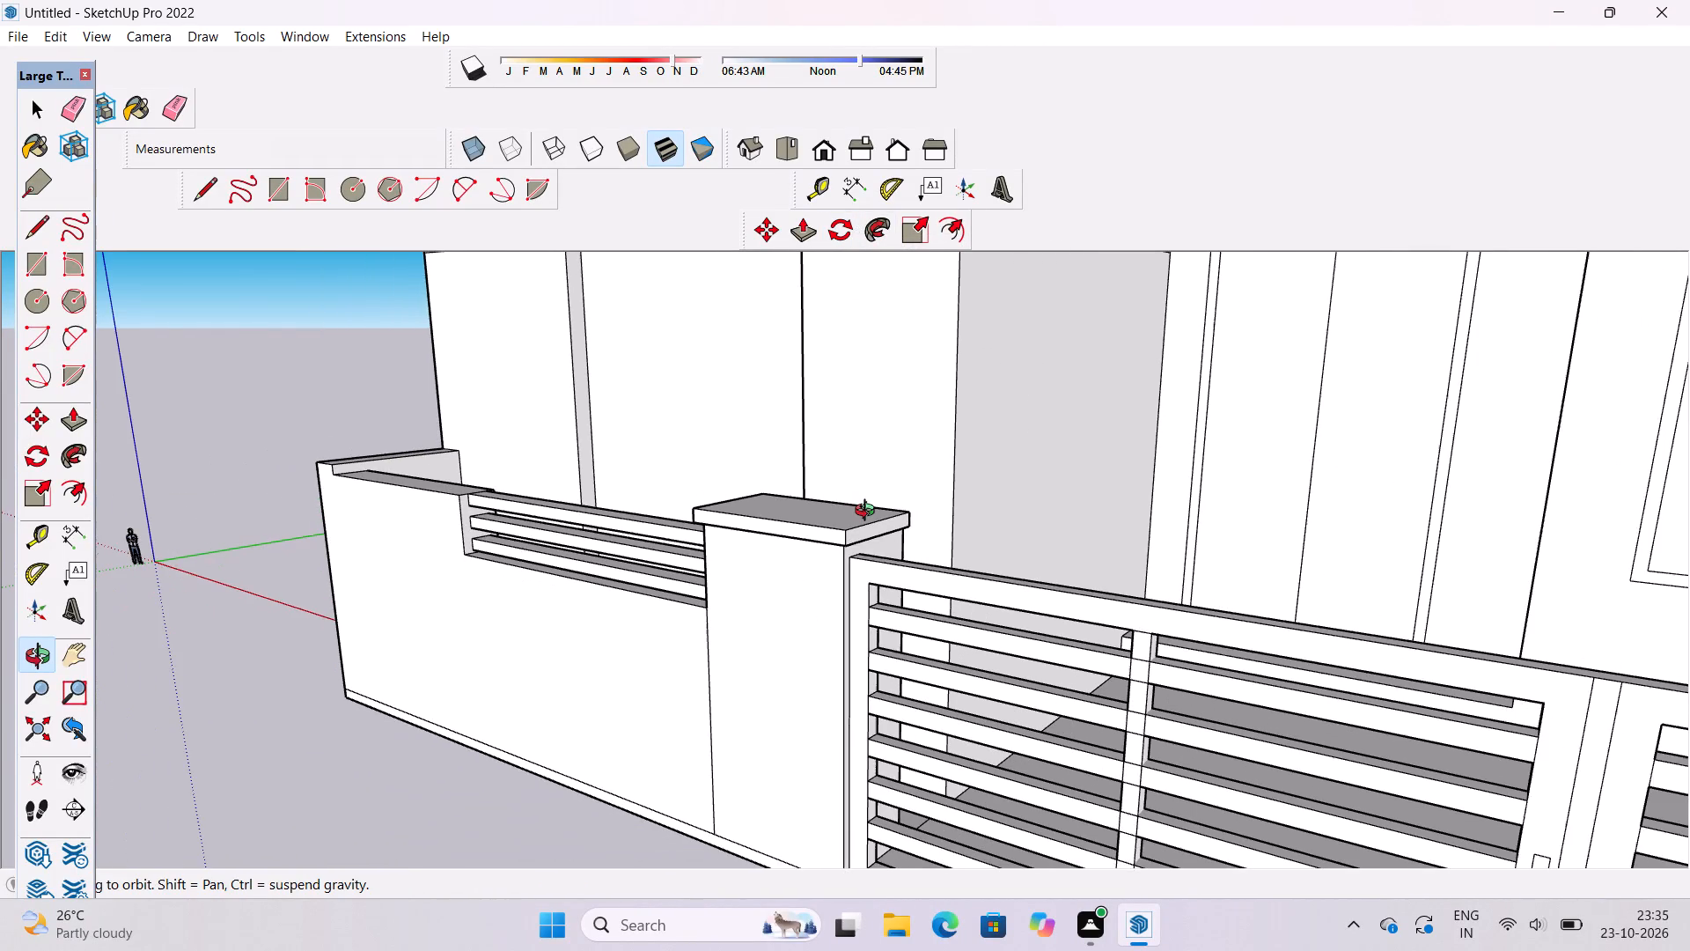
left_click_drag(876, 554, 861, 531, "shift")
left_click(832, 528)
left_click(832, 534)
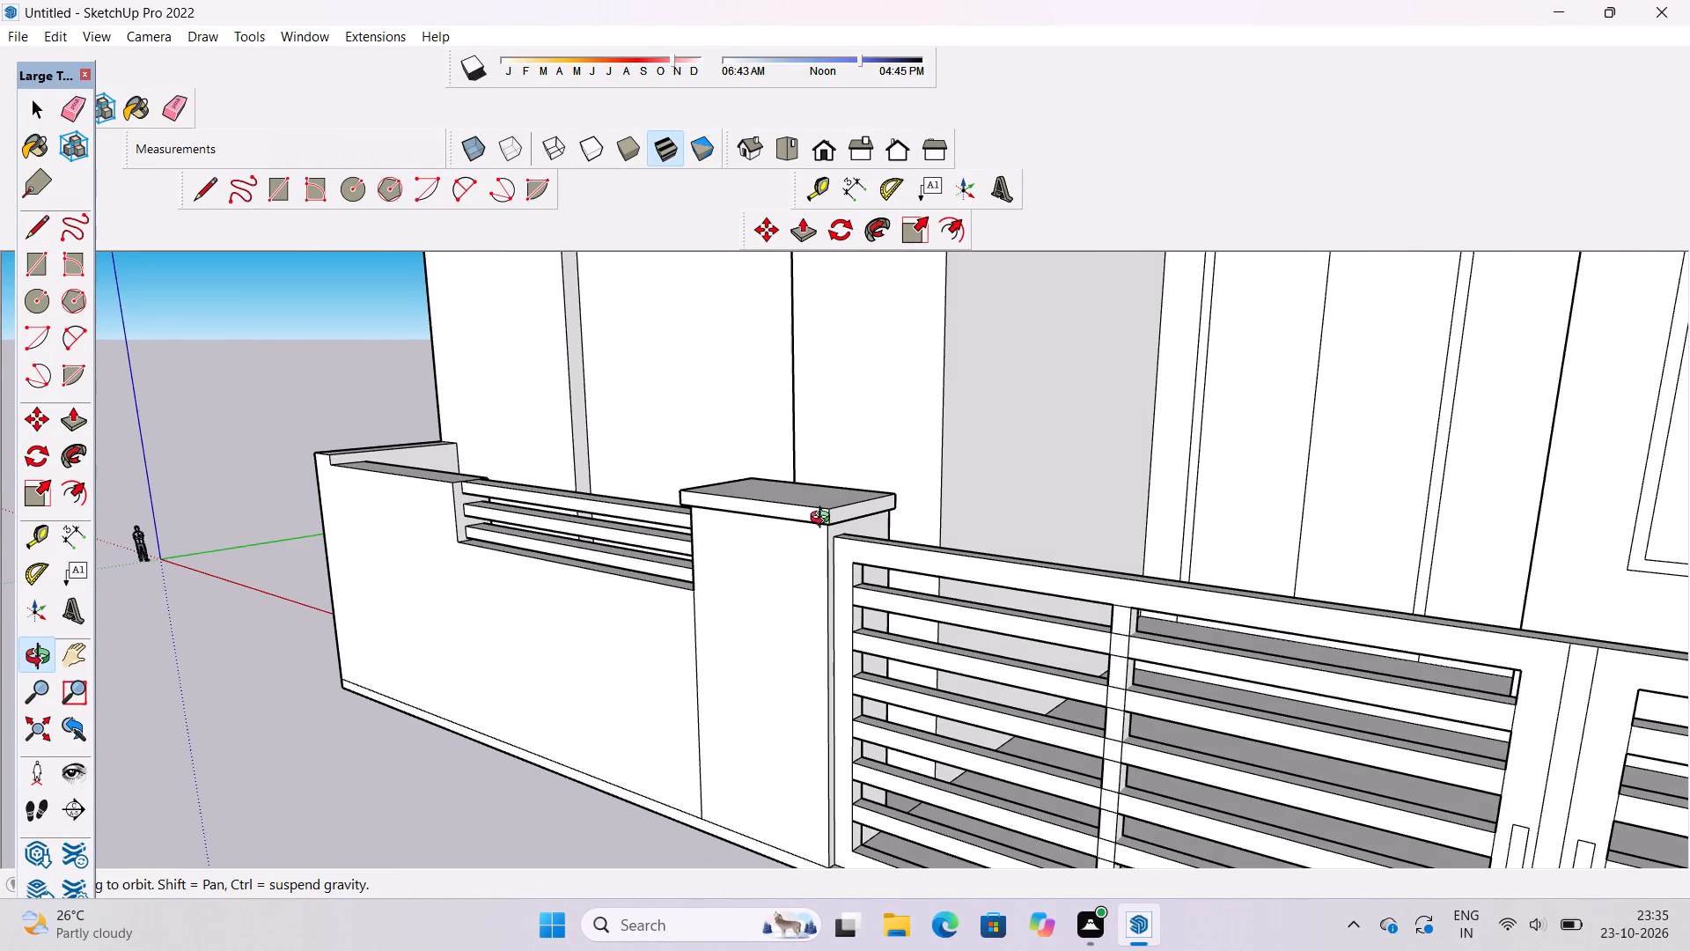
scroll(824, 520, "down", 2)
left_click_drag(831, 542, 822, 476, "shift")
scroll(822, 476, "down", 2)
left_click_drag(812, 477, 829, 508)
scroll(829, 508, "down", 3)
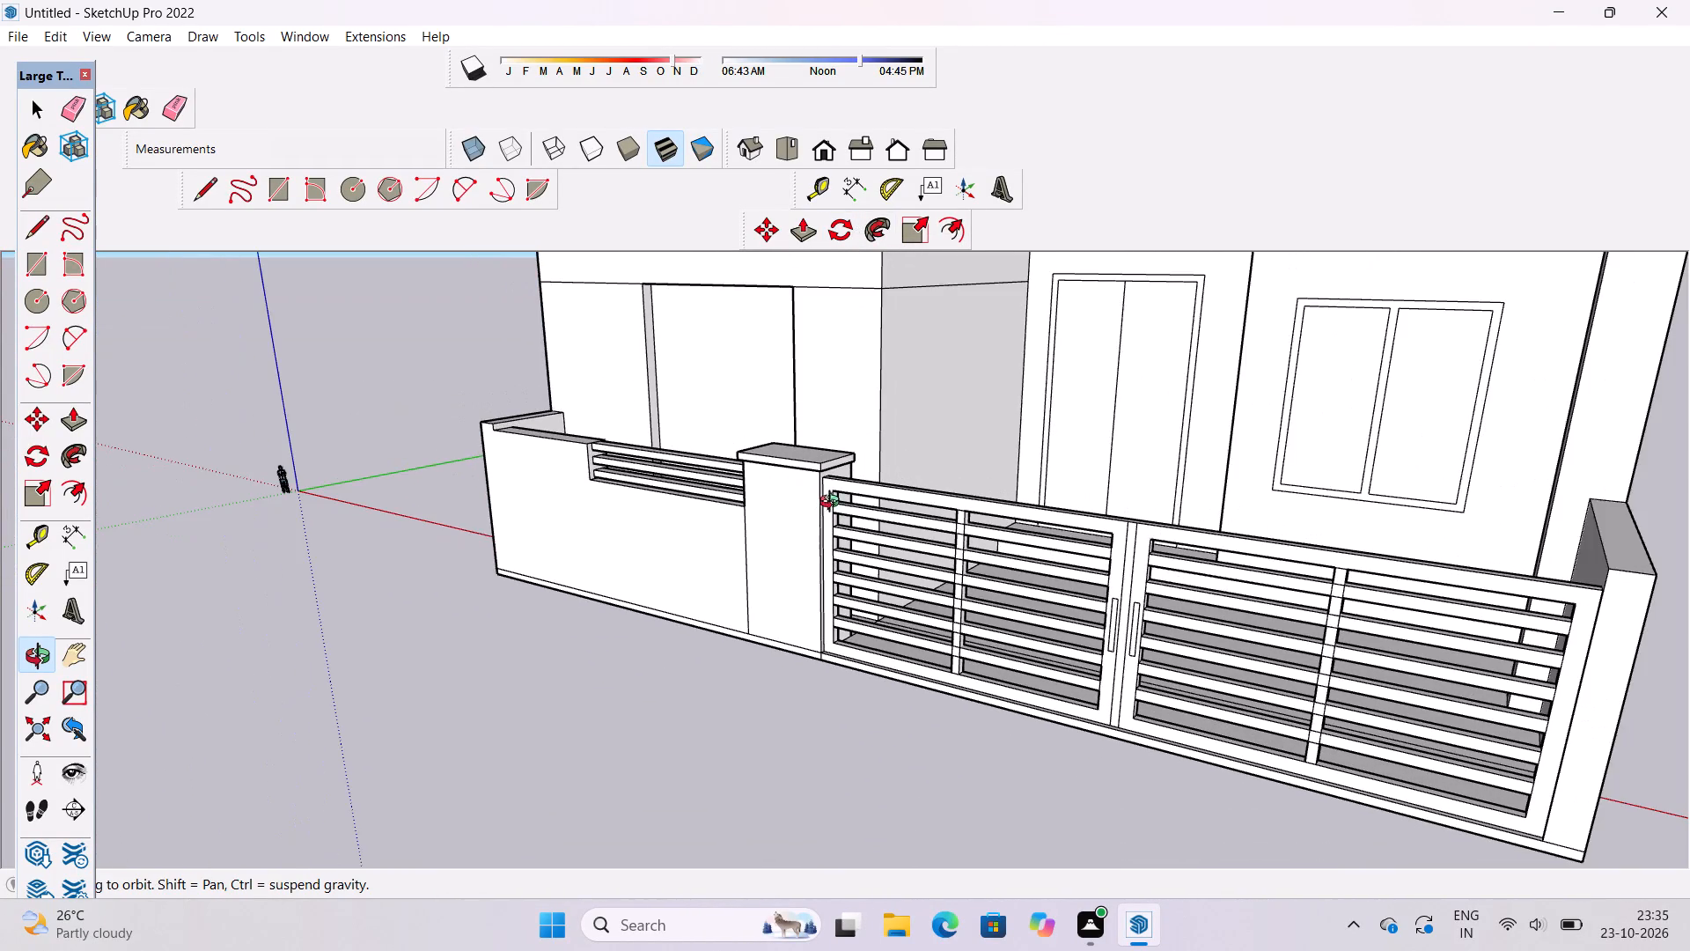
left_click_drag(880, 492, 758, 485, "shift")
scroll(754, 478, "down", 3)
left_click_drag(627, 498, 785, 514)
scroll(604, 512, "up", 3)
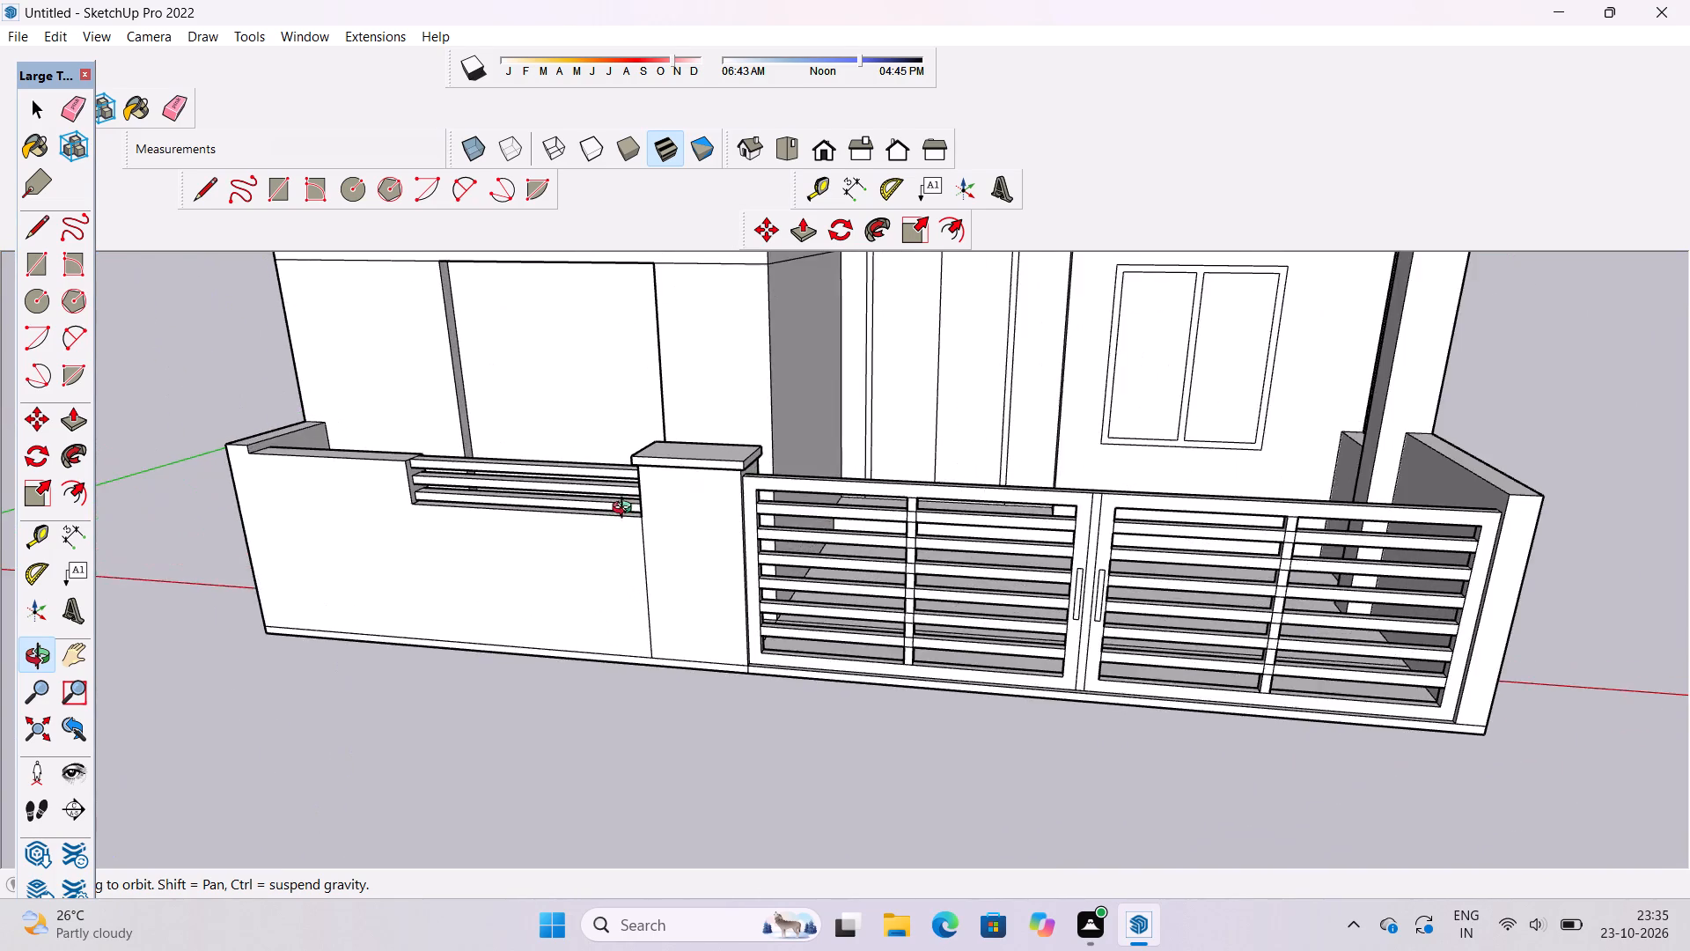
left_click_drag(627, 510, 687, 518)
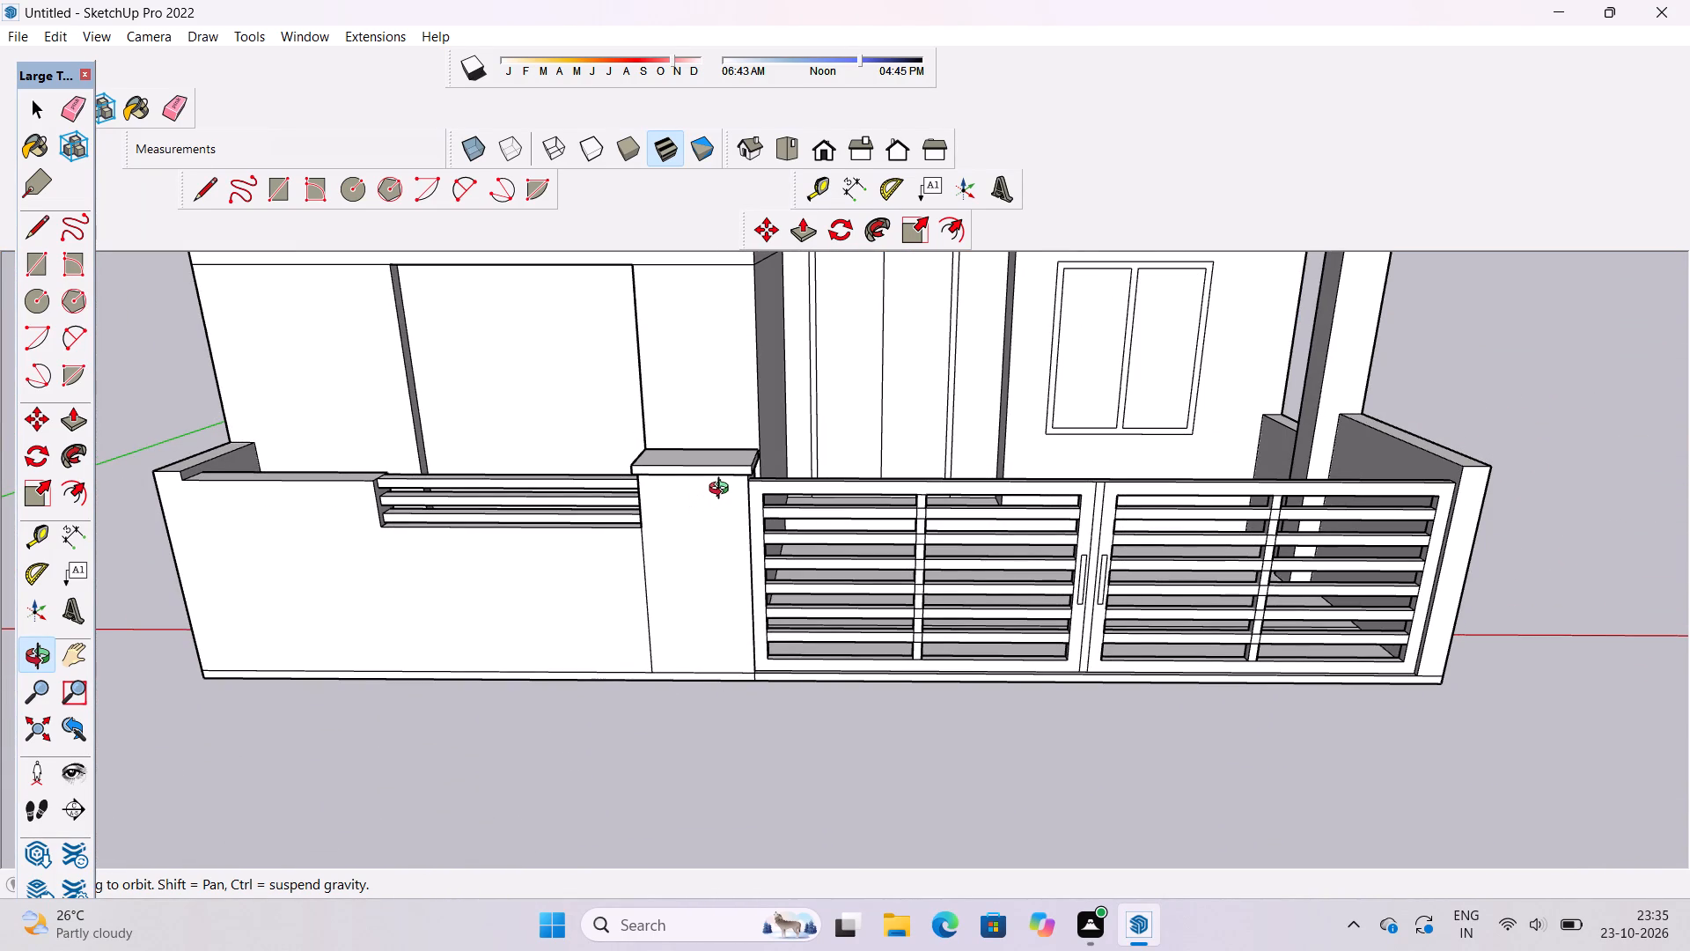
left_click_drag(796, 521, 734, 516)
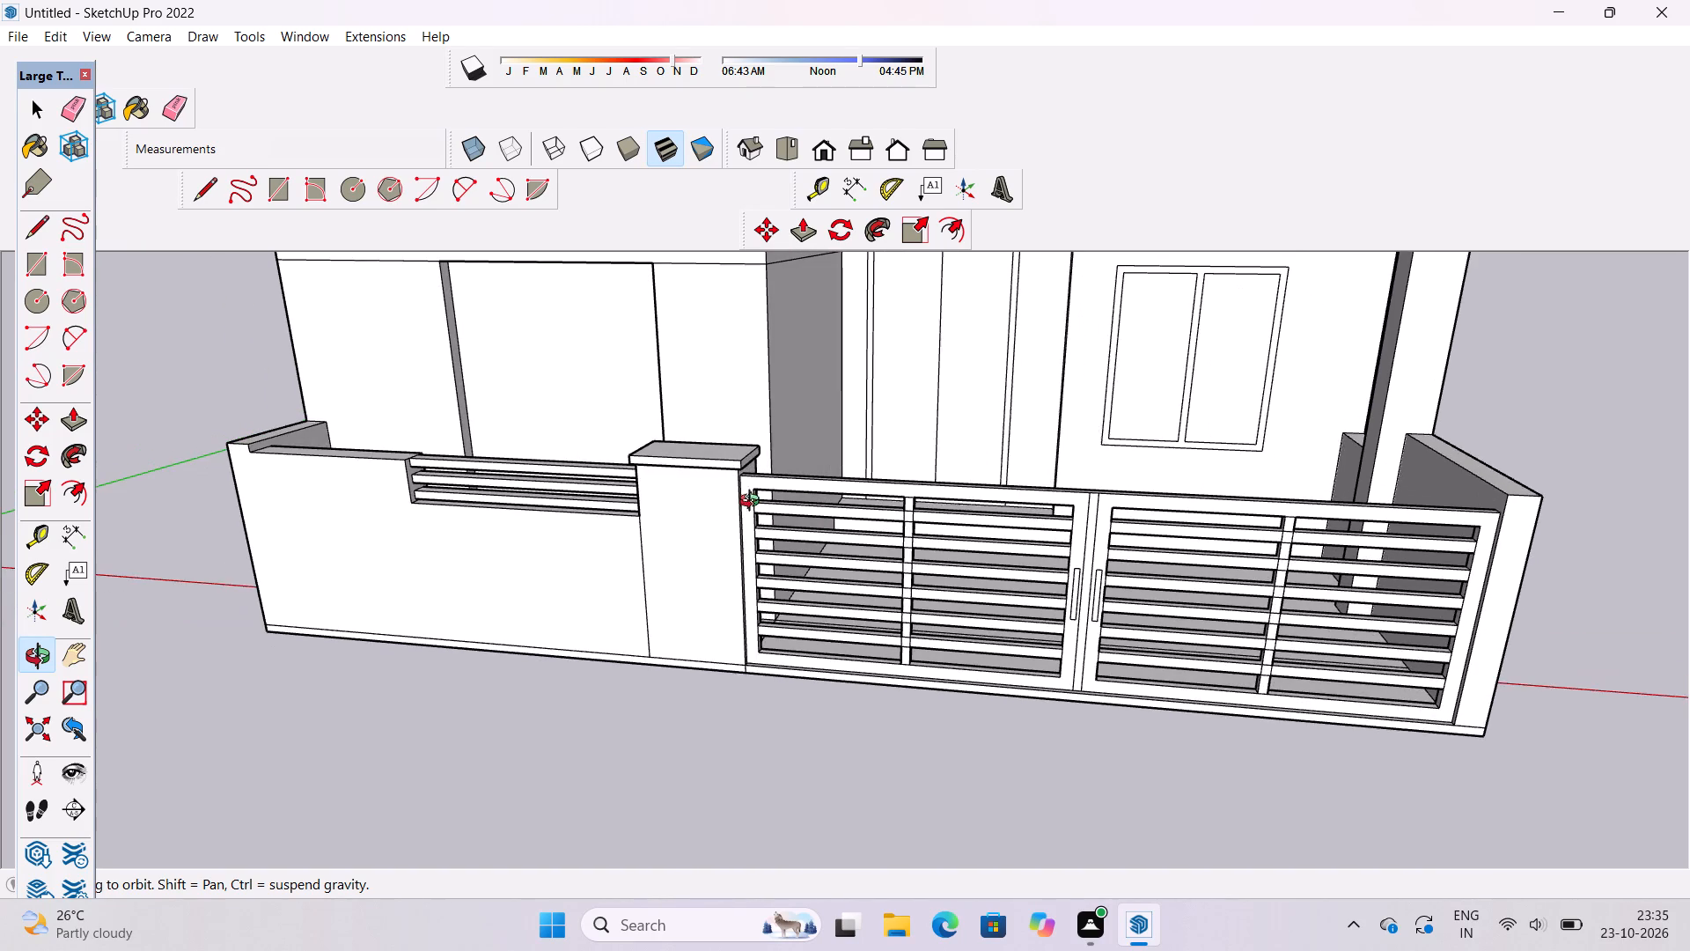
left_click_drag(805, 488, 760, 498)
left_click_drag(785, 515, 702, 508)
scroll(679, 506, "up", 4)
left_click_drag(680, 505, 698, 558, "shift")
left_click_drag(700, 561, 700, 392)
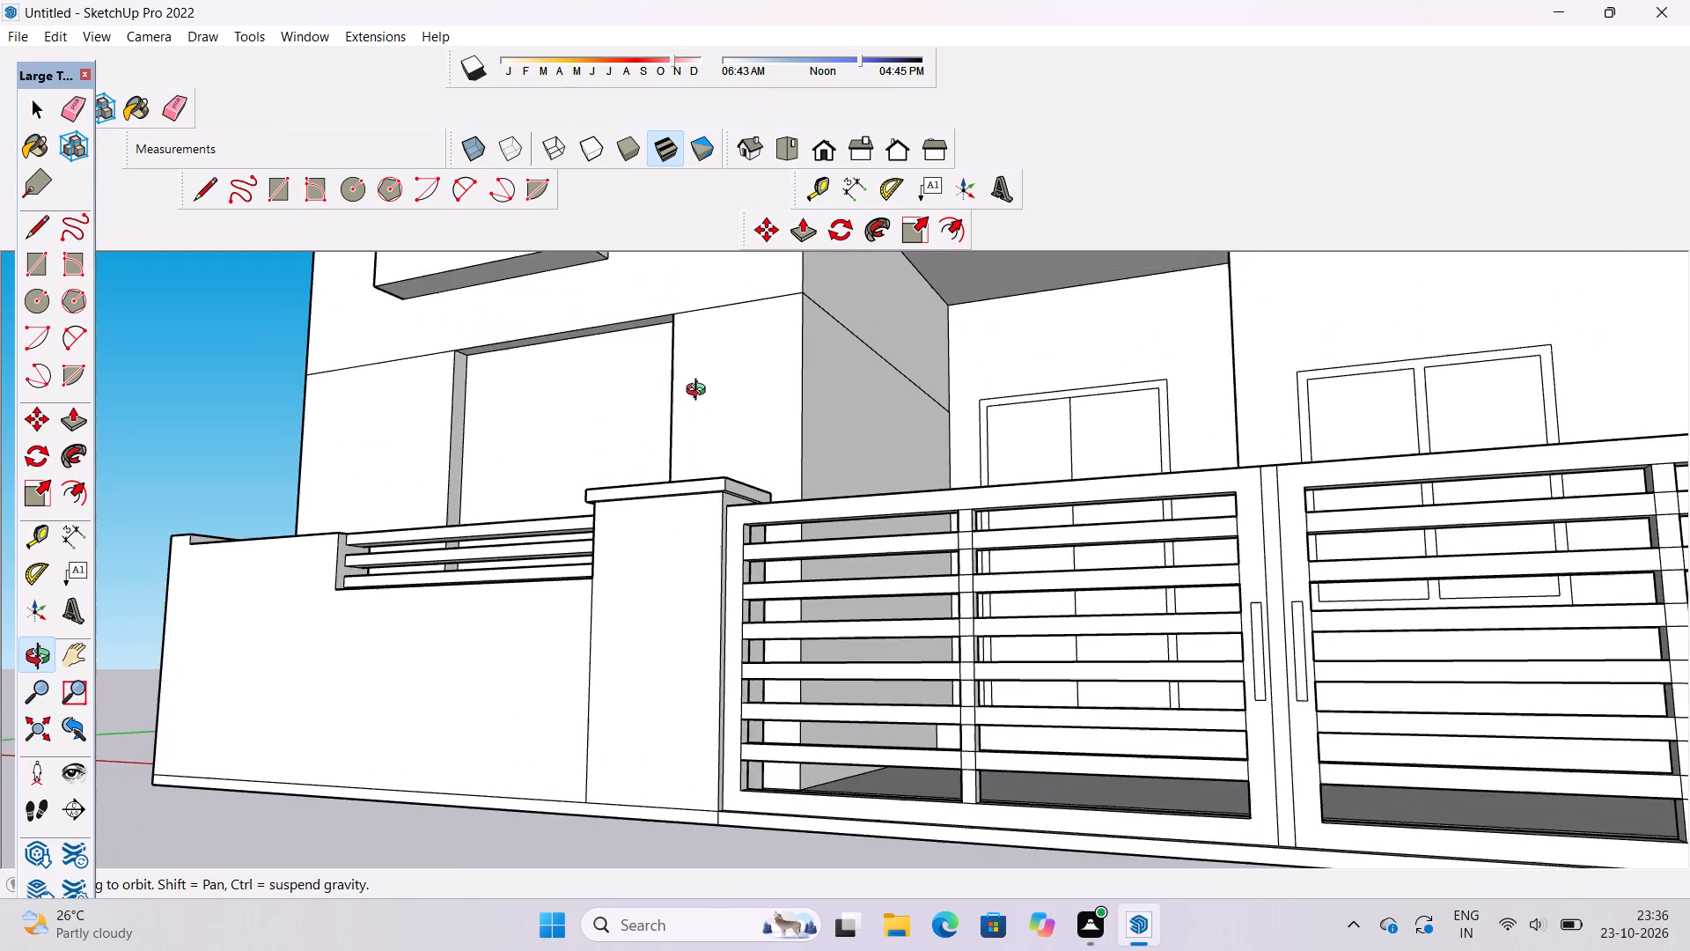
scroll(700, 392, "down", 4)
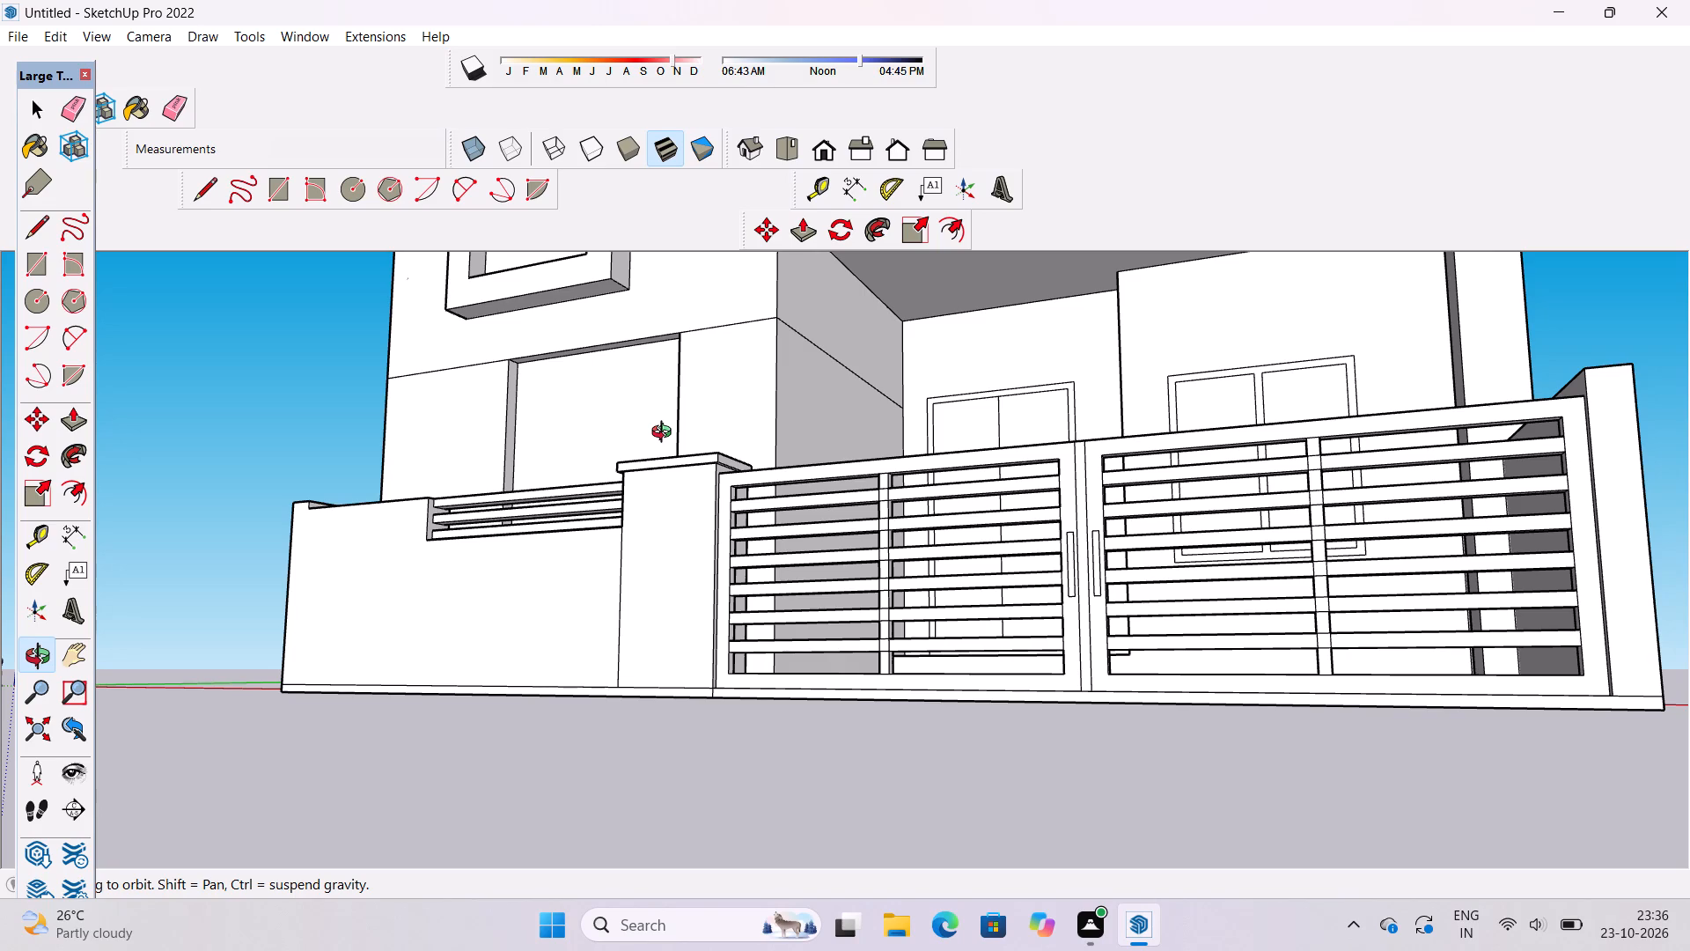
left_click_drag(665, 432, 665, 465)
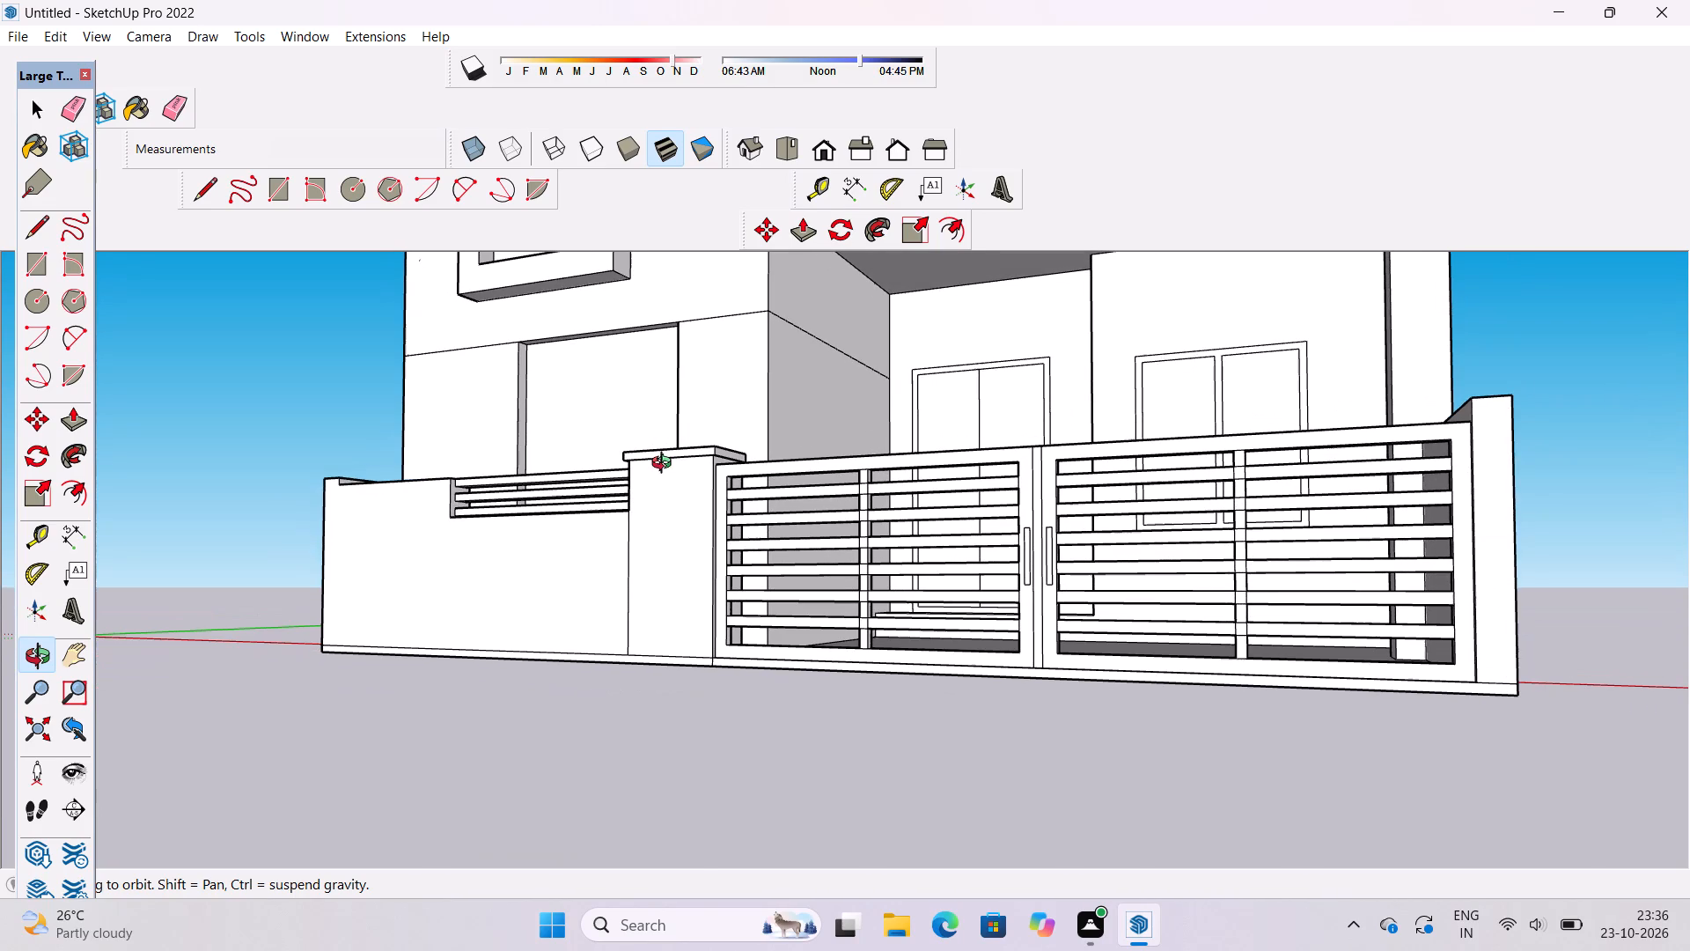
left_click_drag(687, 490, 686, 480, "shift")
left_click_drag(686, 480, 692, 509)
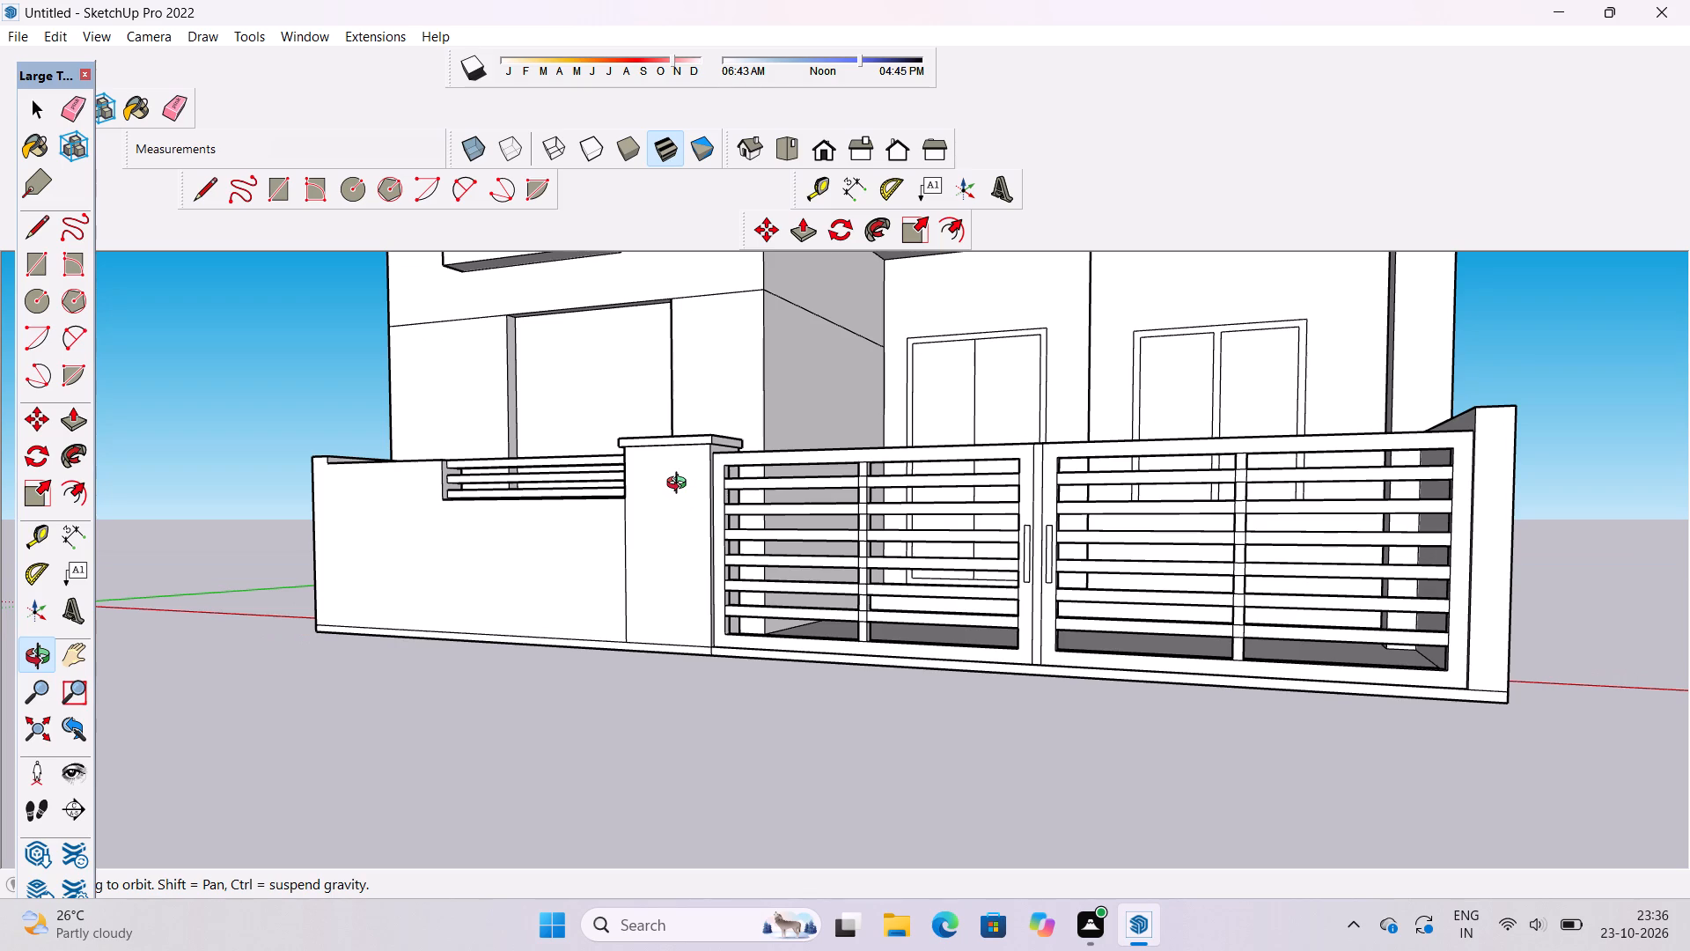
left_click_drag(677, 498, 670, 481, "shift")
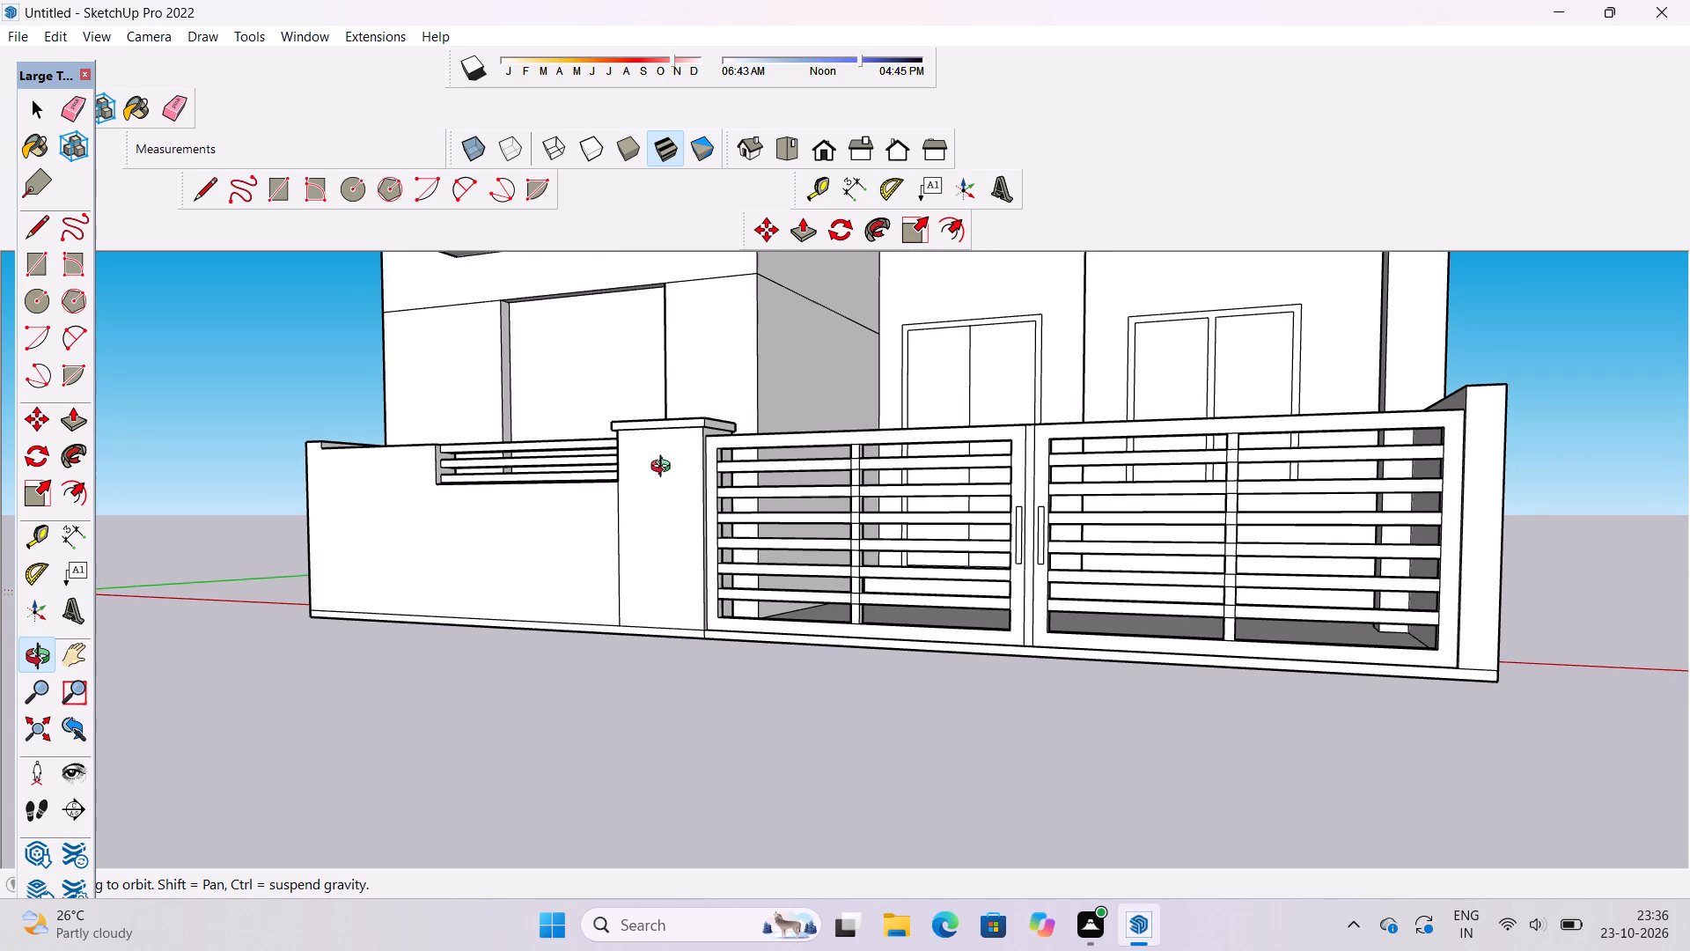
scroll(665, 468, "down", 3)
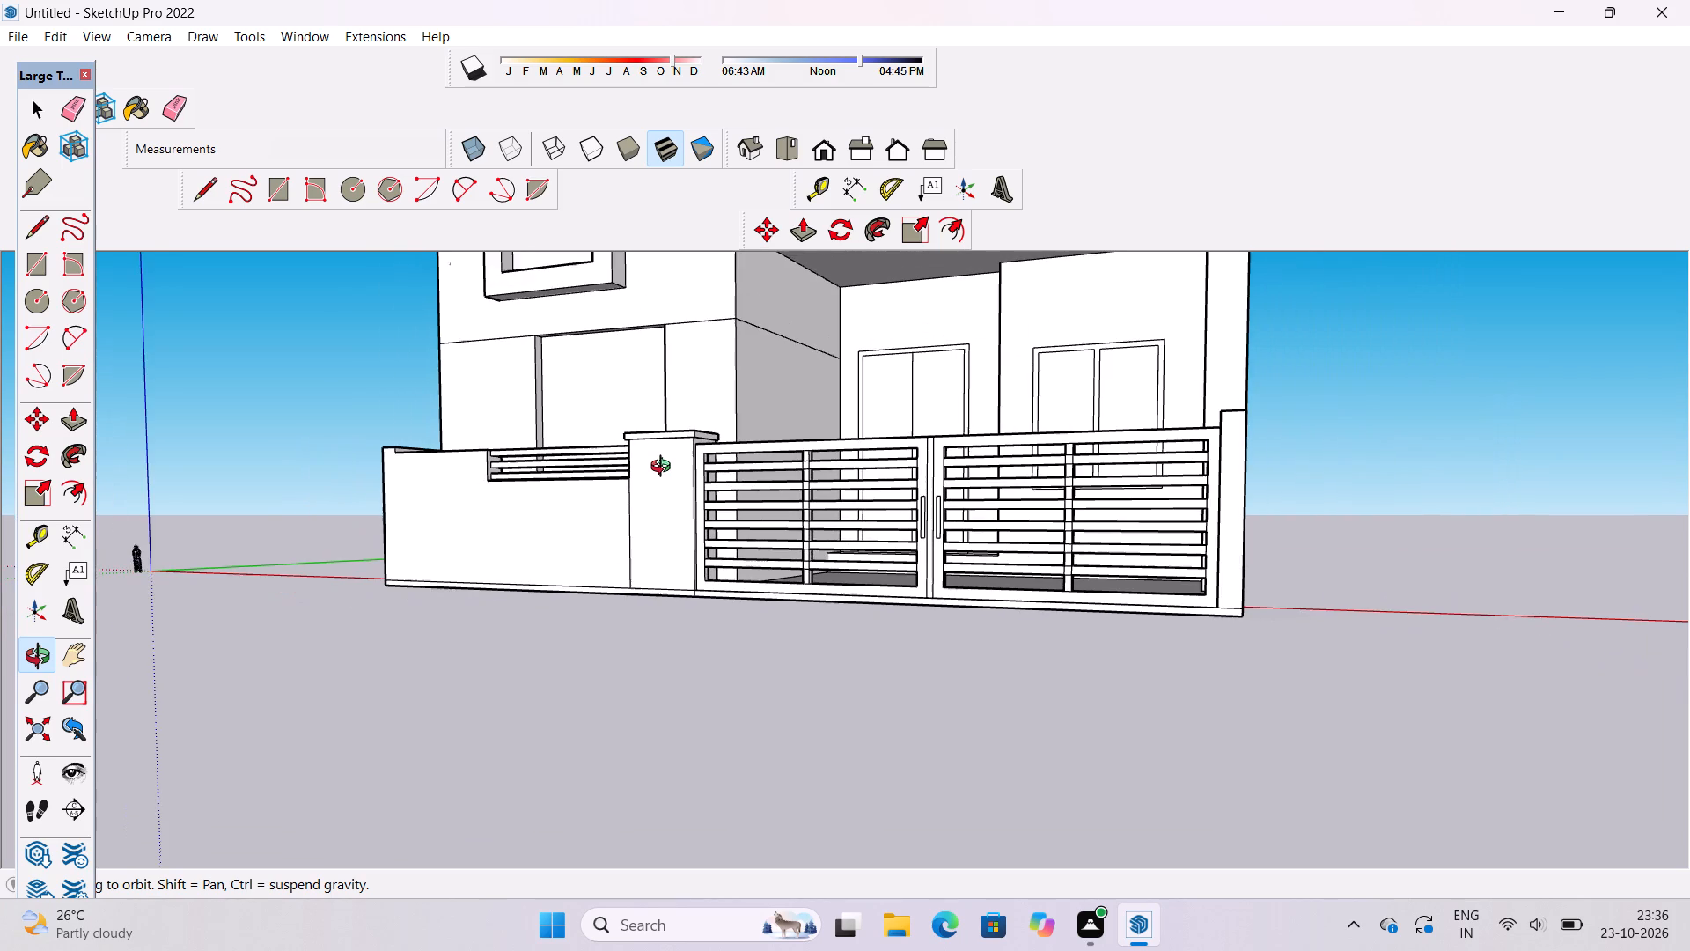
scroll(665, 468, "up", 1)
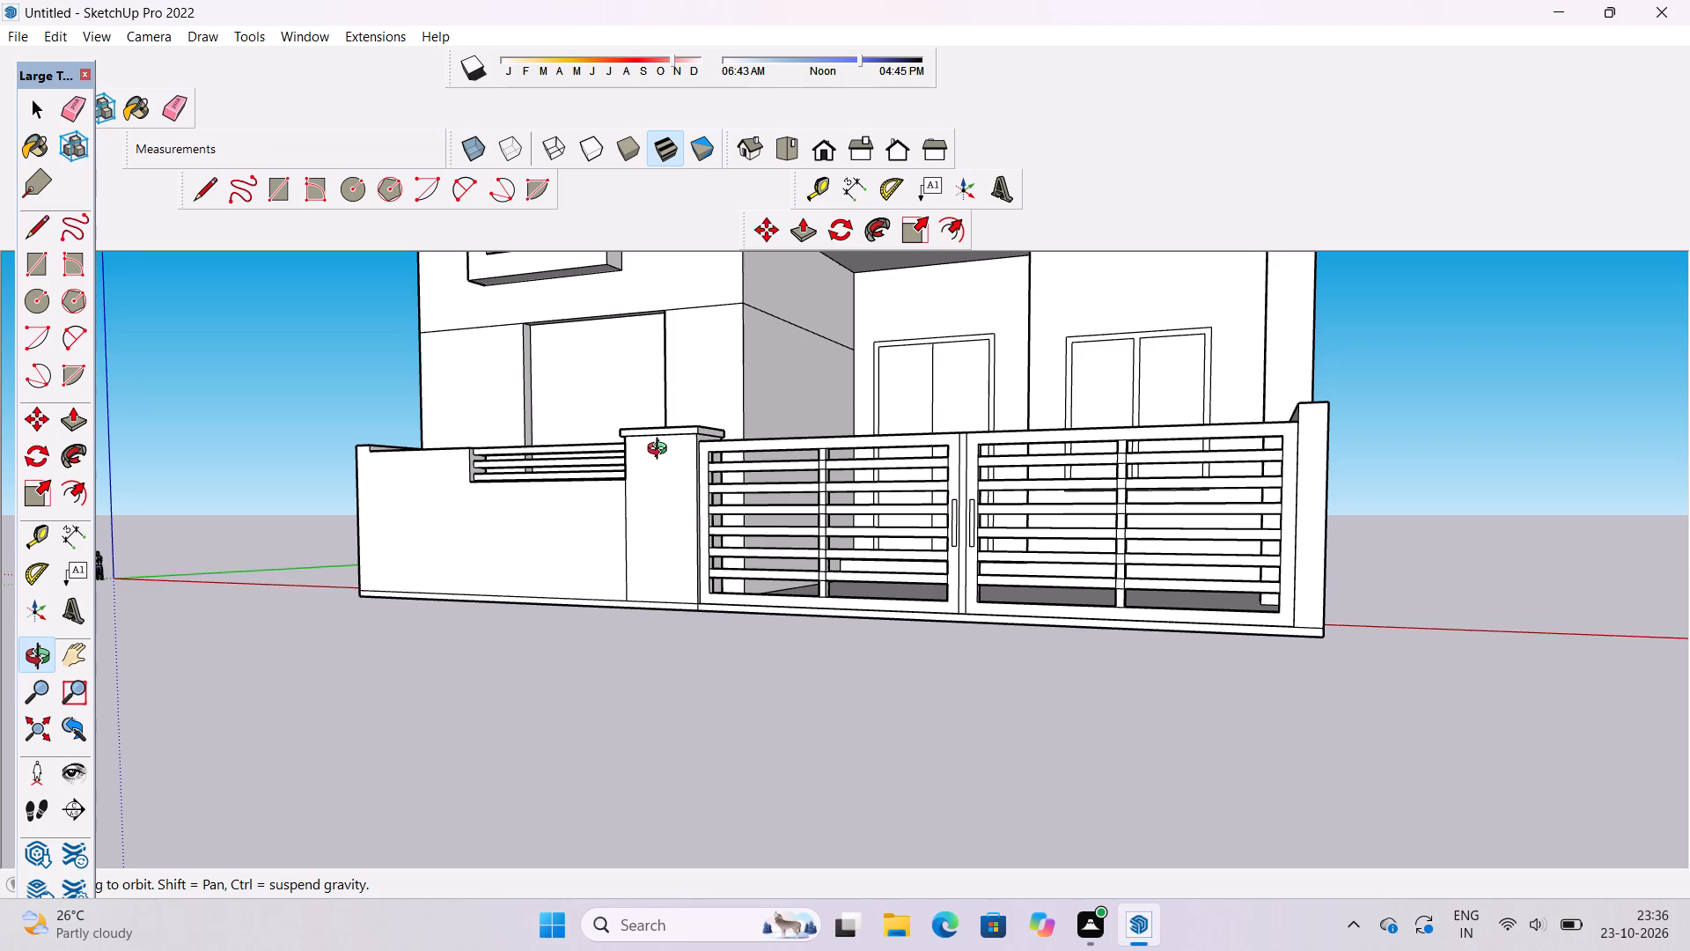
scroll(661, 451, "down", 2)
left_click_drag(675, 516, 669, 470, "shift")
scroll(666, 549, "up", 5)
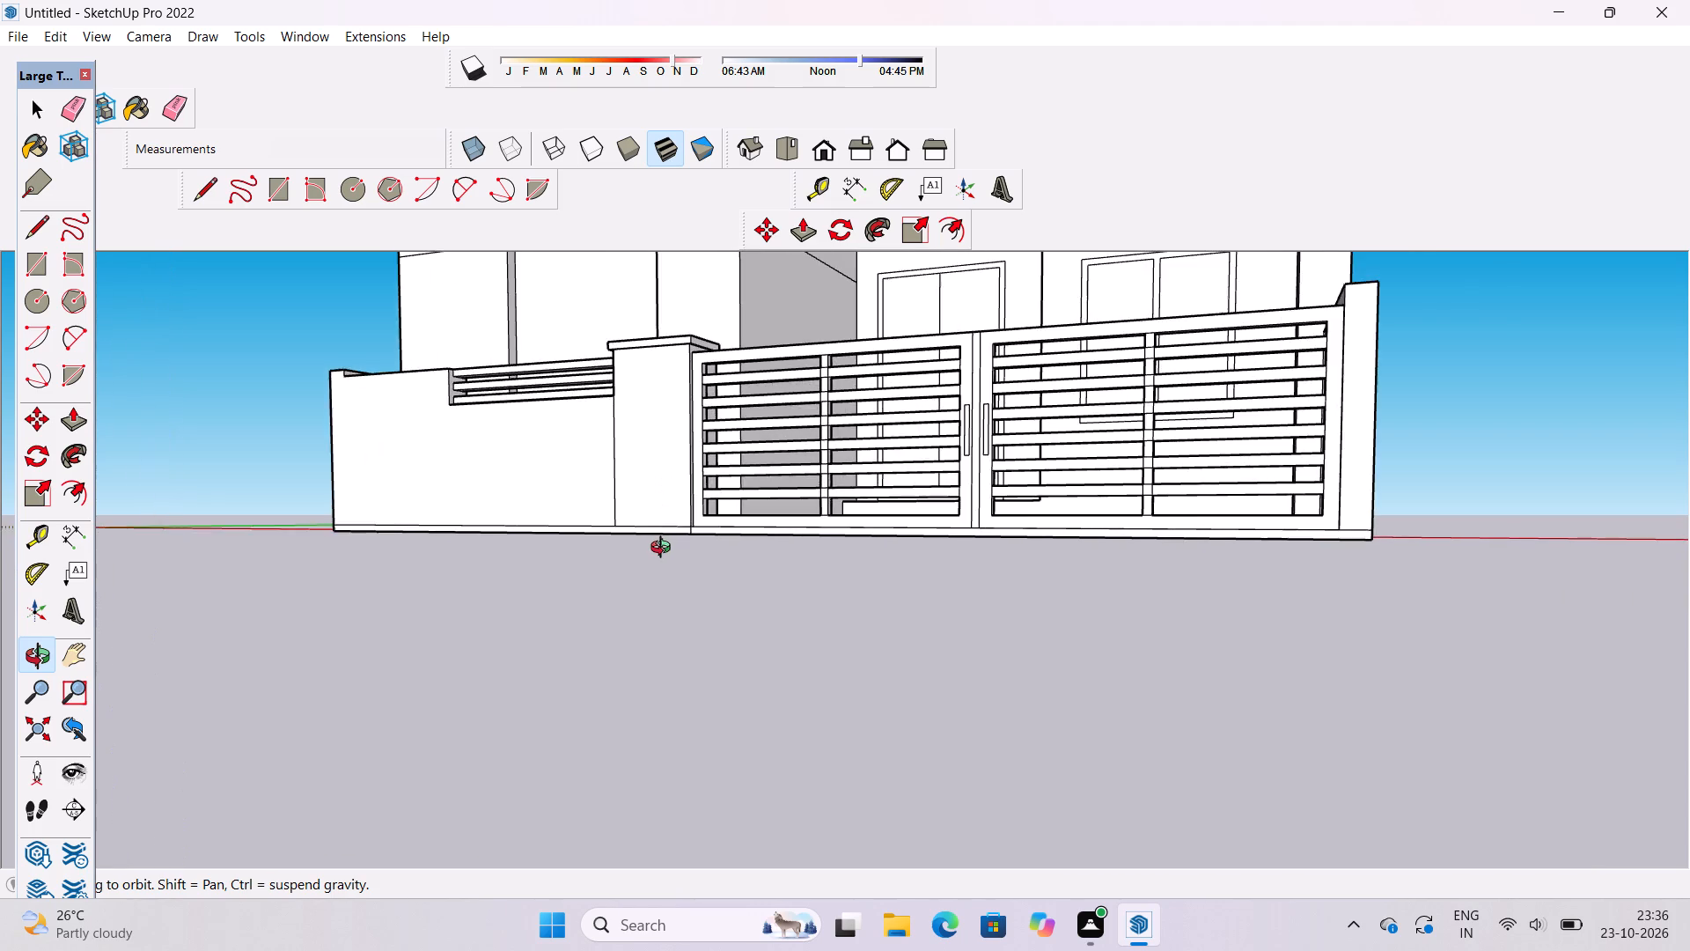
Draw a line extending the pillar's railing-side edge down across the base strip to the wall's bottom edge.
scroll(665, 549, "up", 2)
left_click_drag(664, 549, 654, 522, "shift")
left_click_drag(654, 522, 694, 546, "shift")
scroll(636, 522, "up", 9)
left_click_drag(558, 489, 639, 551, "shift")
key("l")
scroll(655, 569, "up", 8)
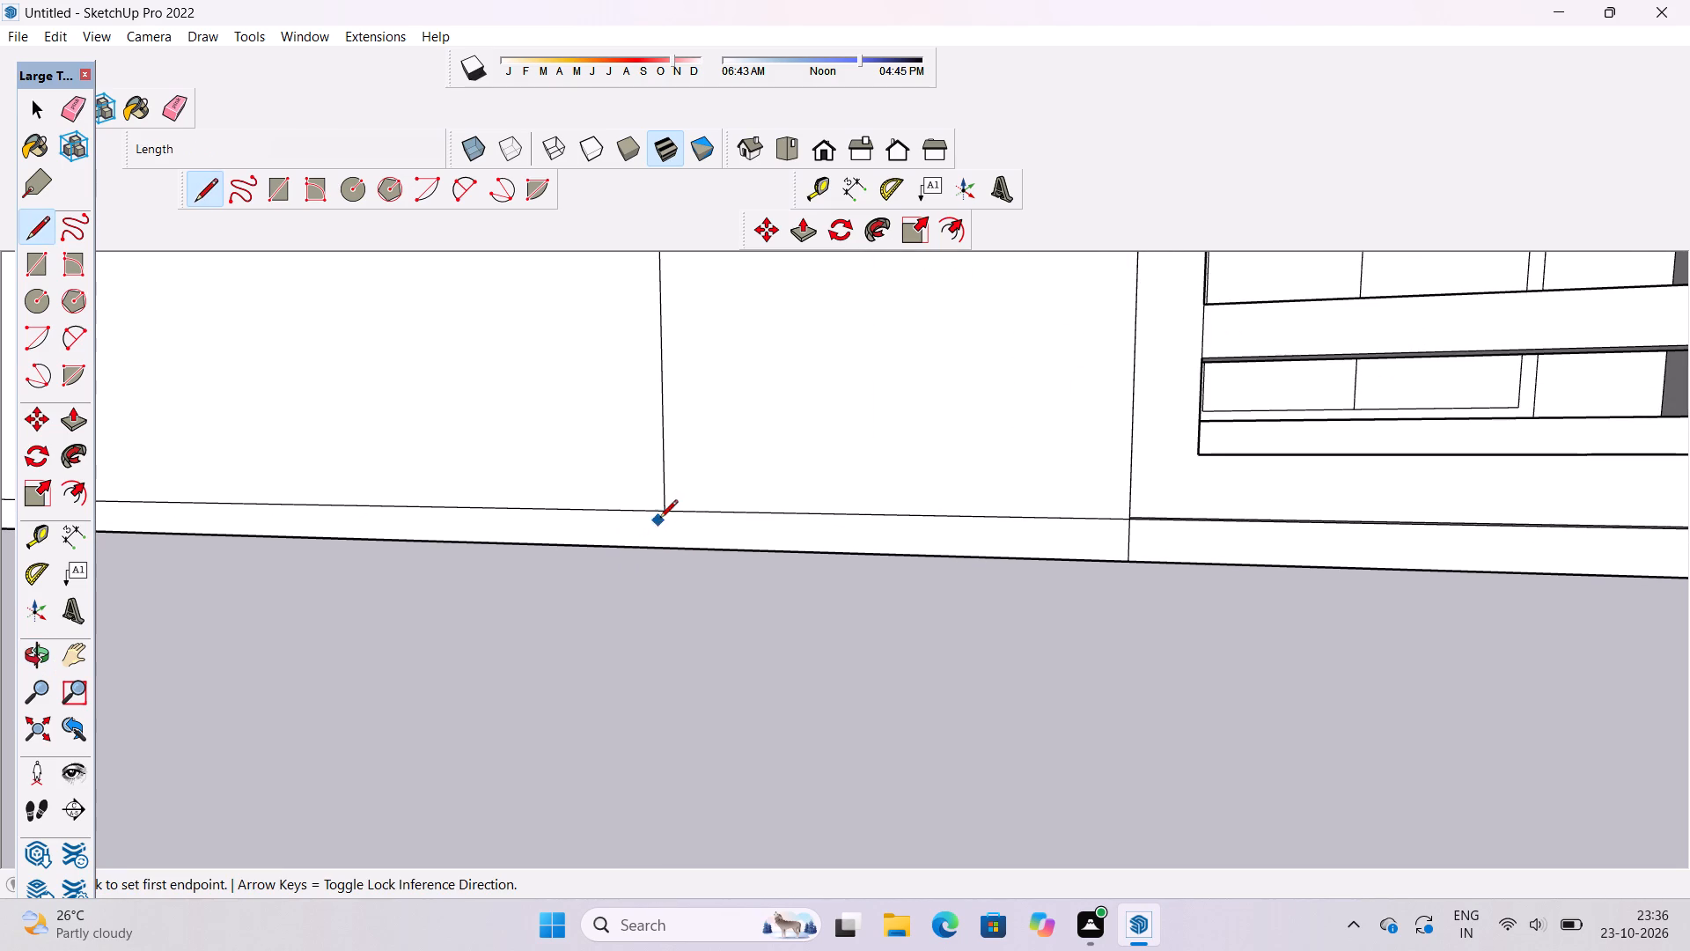
left_click(664, 514)
left_click(668, 547)
key("space")
Erase the horizontal base-strip line across the foot of the gate pillar.
type("e")
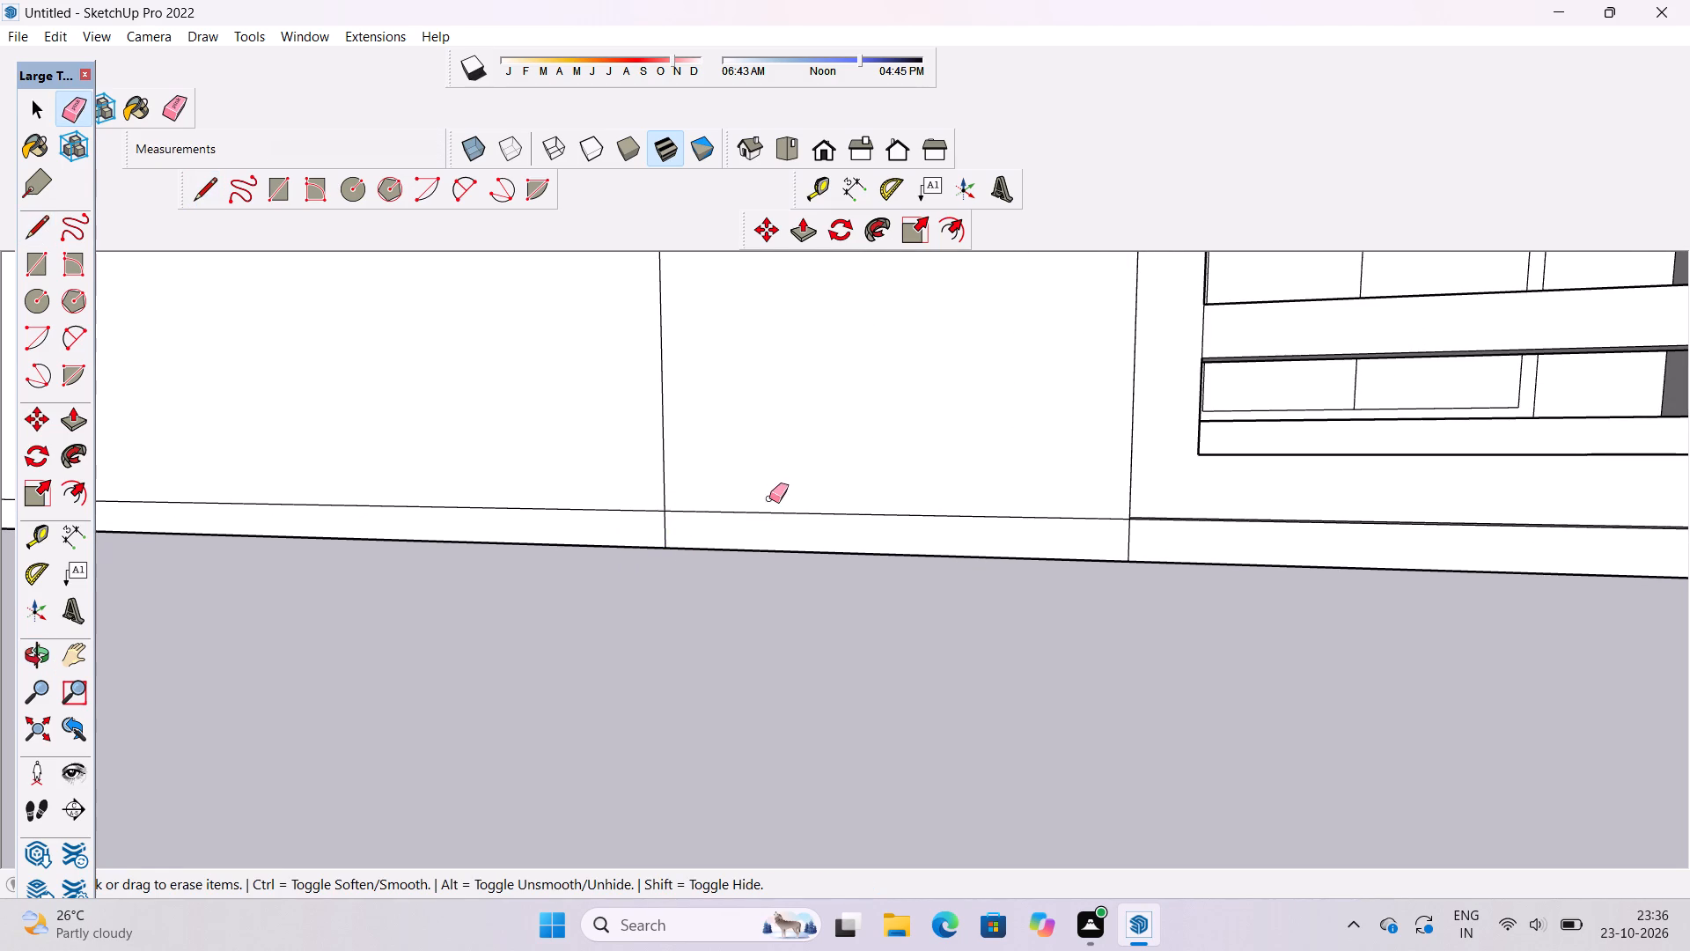
left_click_drag(769, 498, 775, 524)
scroll(623, 549, "down", 9)
key("space")
Examine the boundary wall front and the building's lower storeys from the front, from above and from the gate side.
scroll(693, 541, "down", 3)
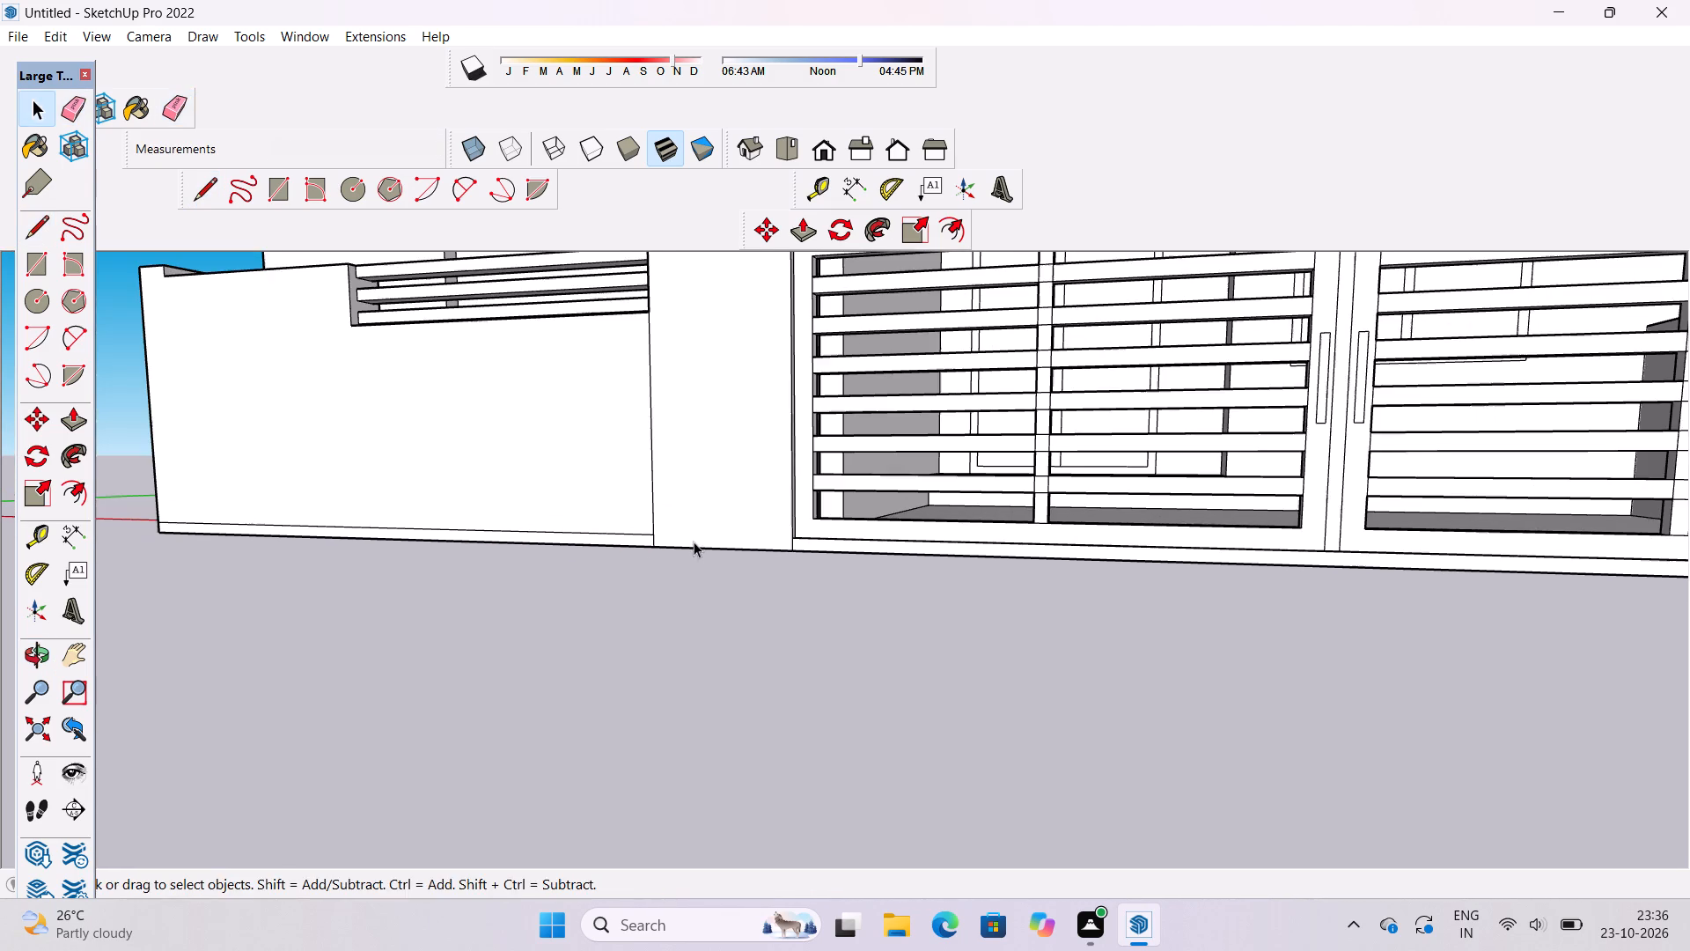
key("o")
scroll(777, 501, "down", 5)
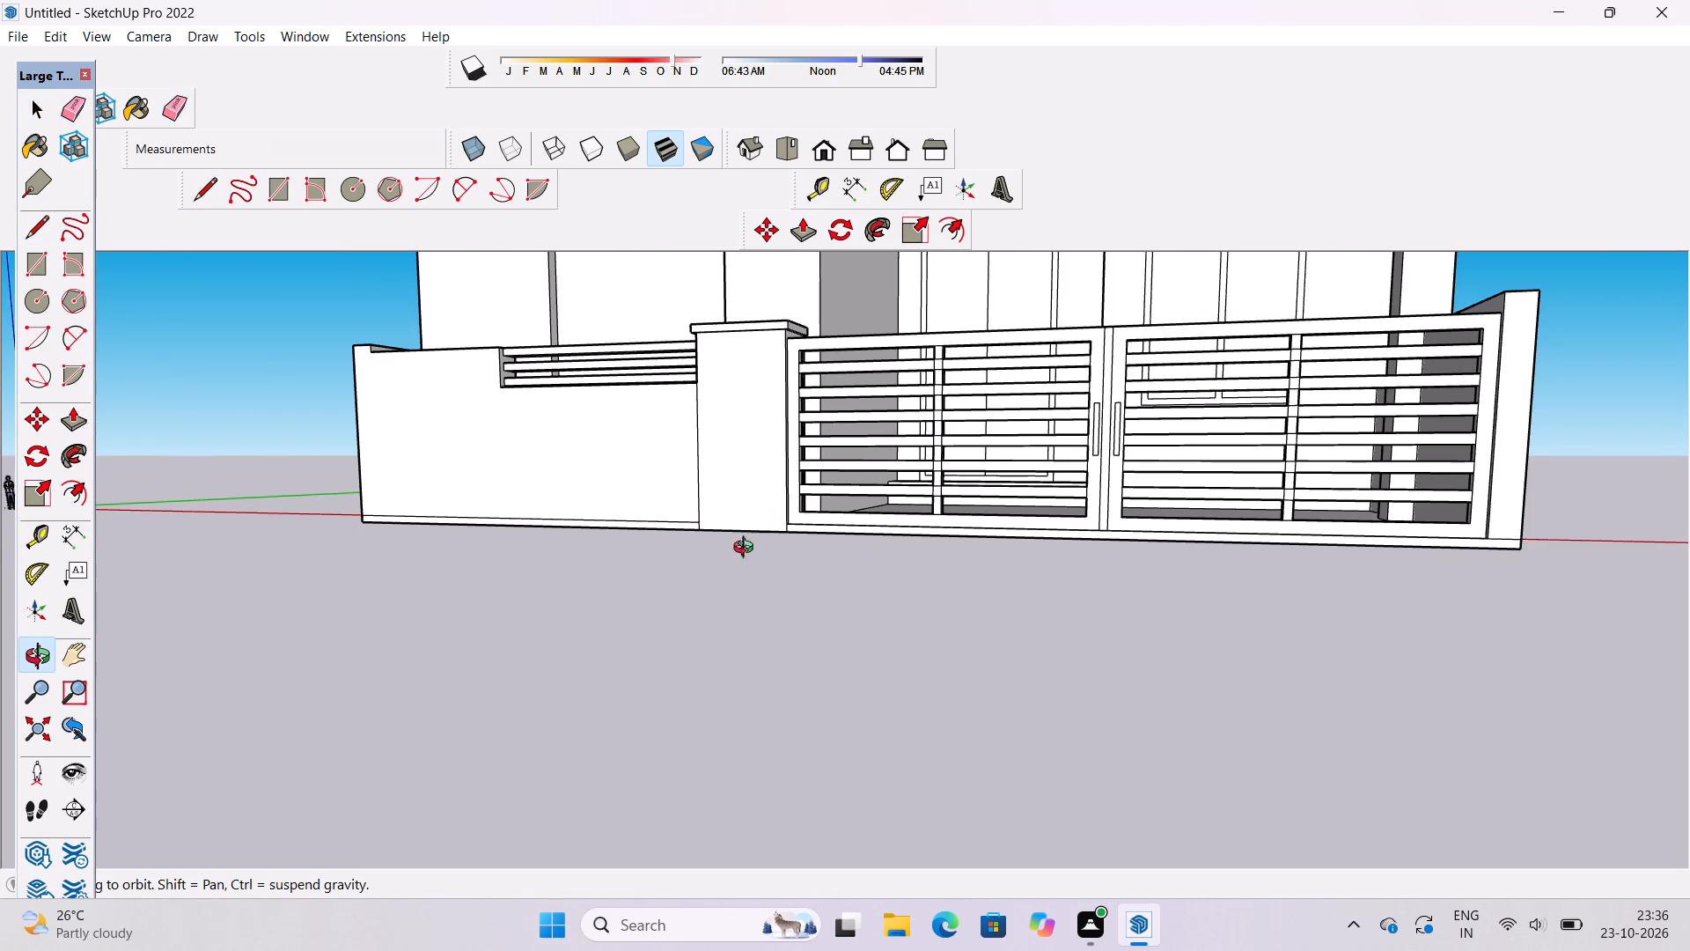
left_click_drag(672, 534, 674, 600, "shift")
left_click_drag(674, 600, 796, 561)
scroll(725, 553, "down", 1)
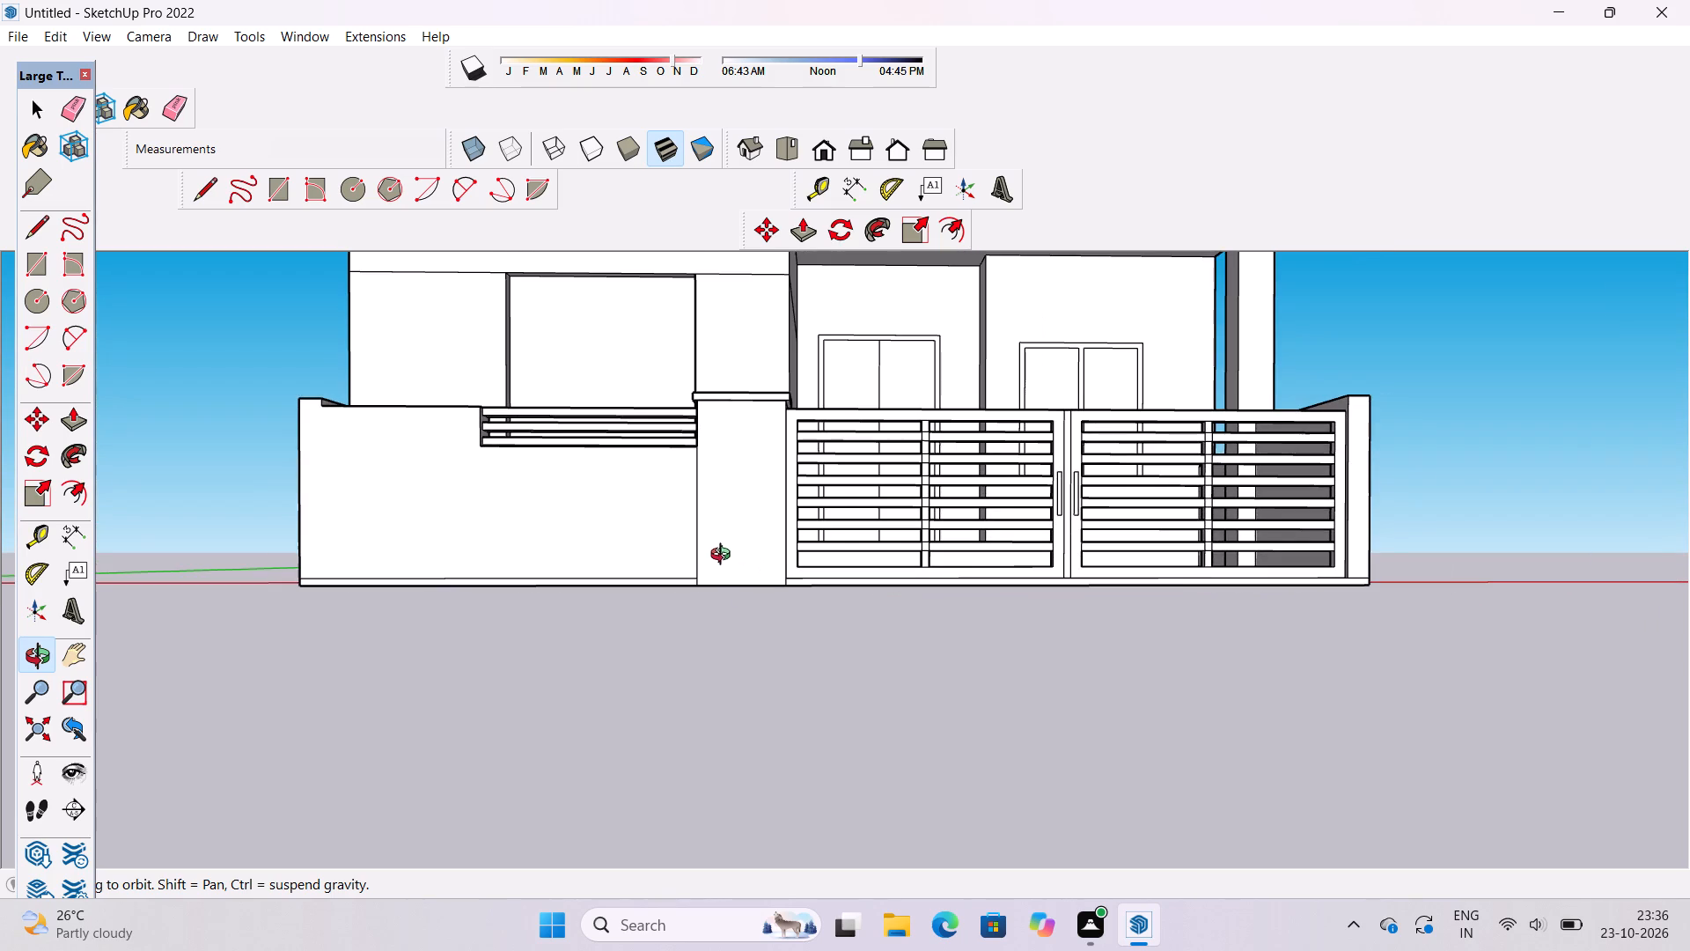
left_click_drag(724, 559, 727, 534, "shift")
left_click_drag(727, 534, 722, 565)
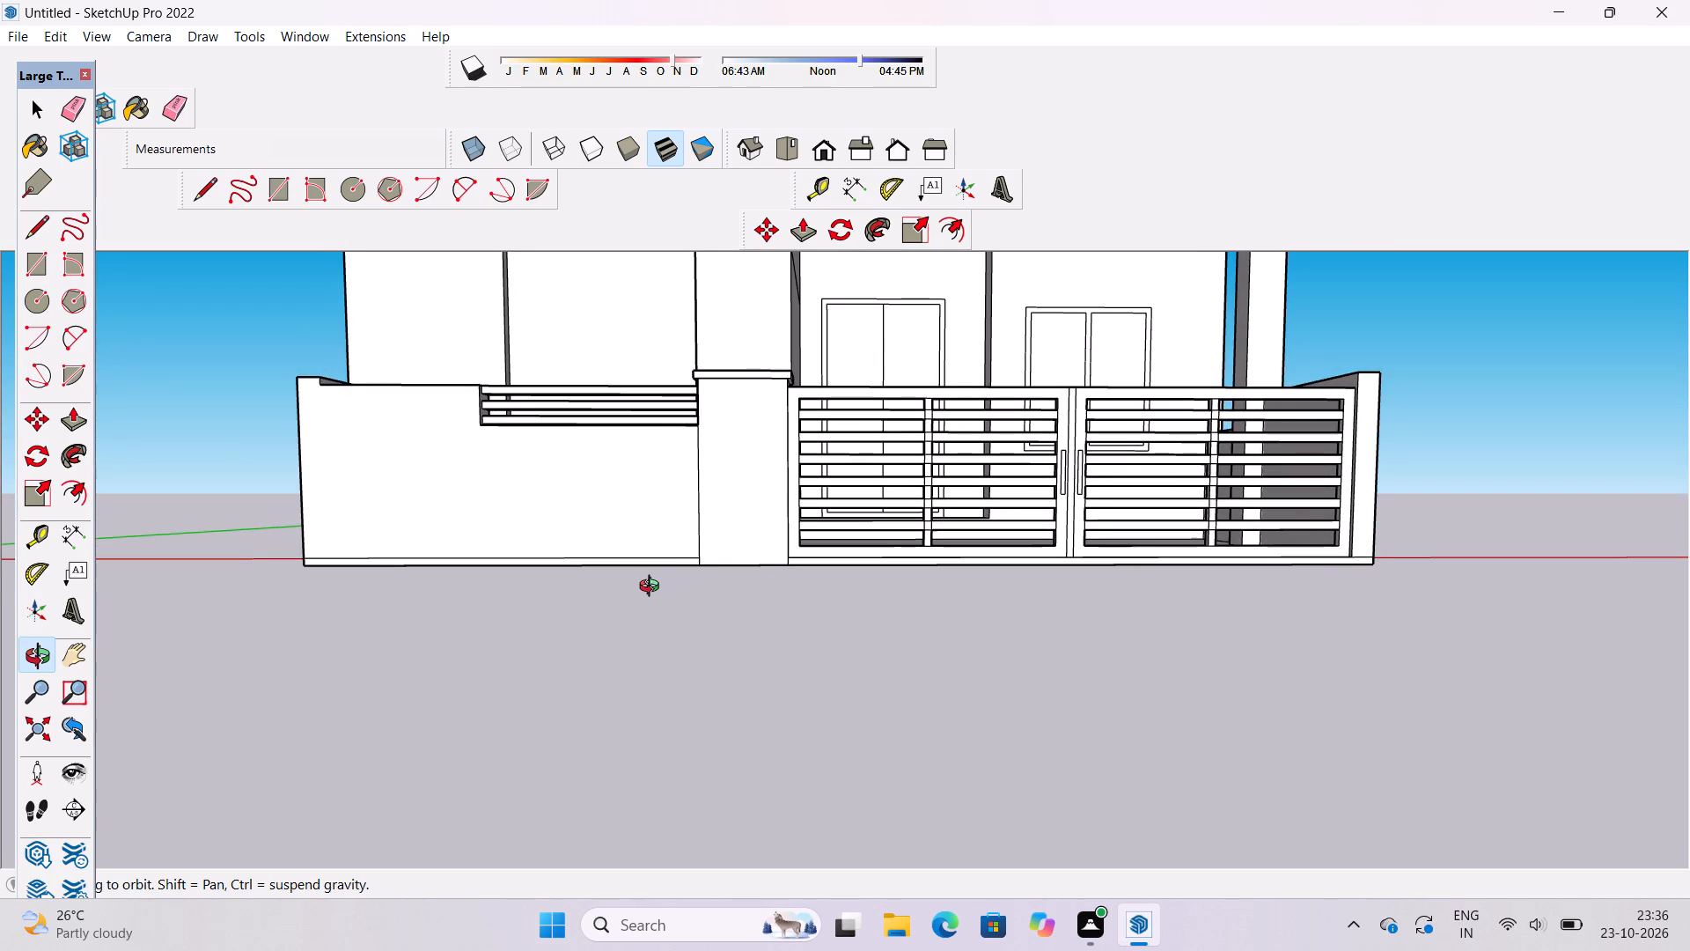
scroll(653, 588, "down", 2)
left_click_drag(644, 579, 542, 581, "shift")
left_click(540, 581)
scroll(576, 549, "down", 6)
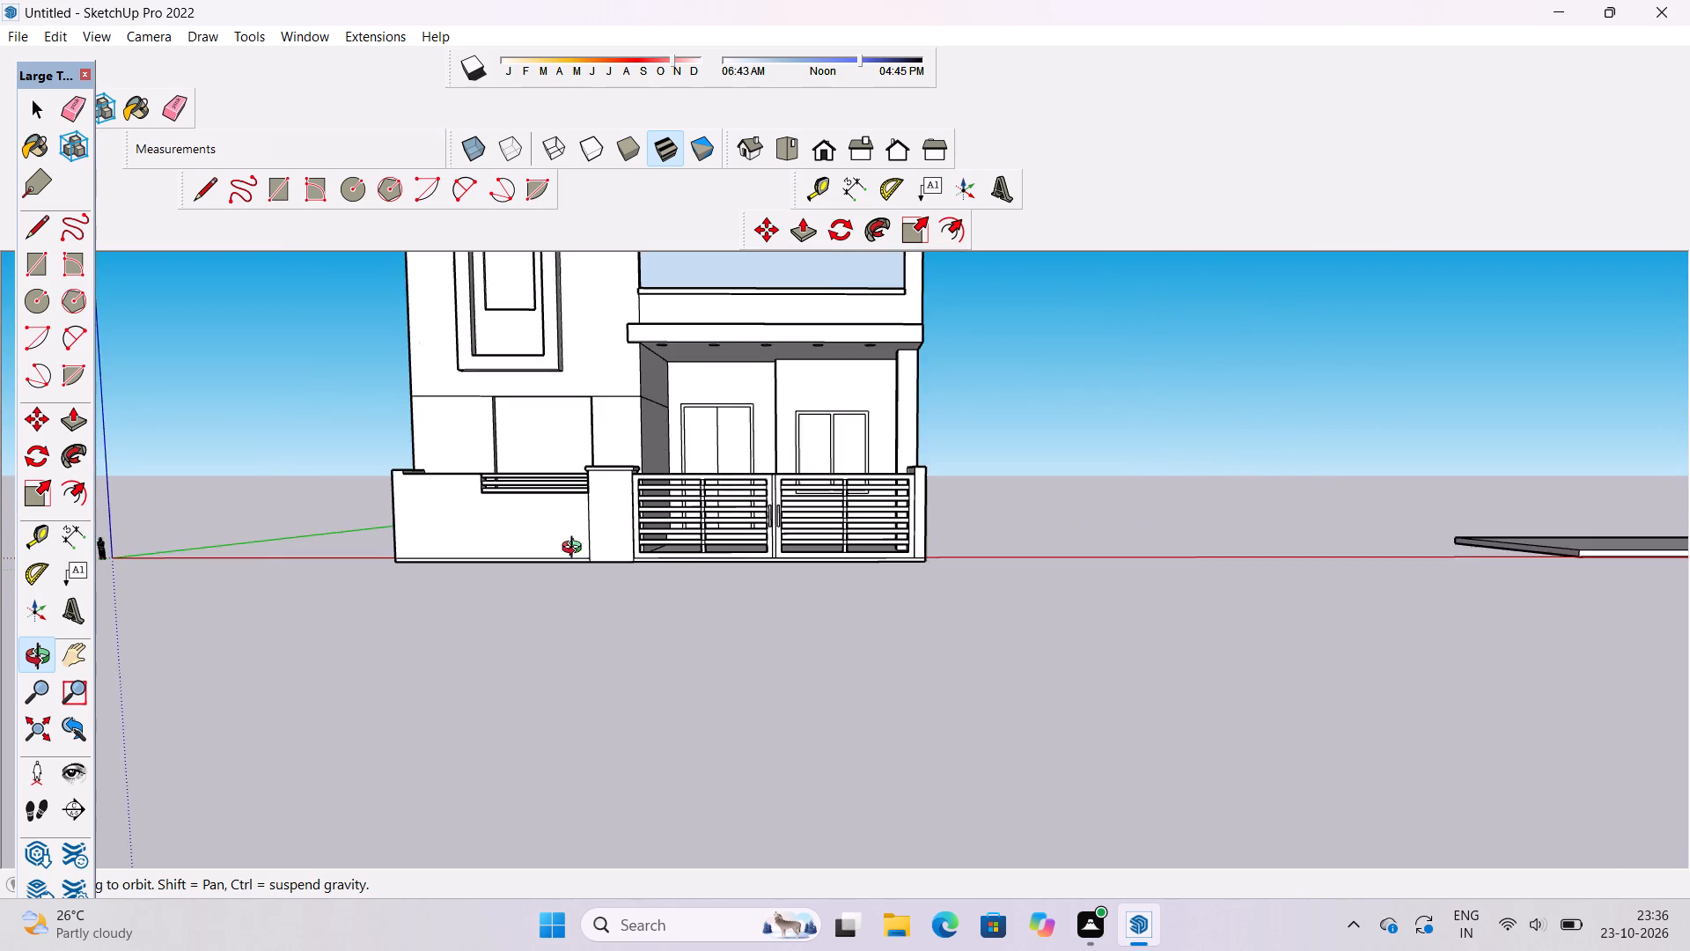
left_click_drag(577, 550, 480, 673)
scroll(551, 621, "down", 2)
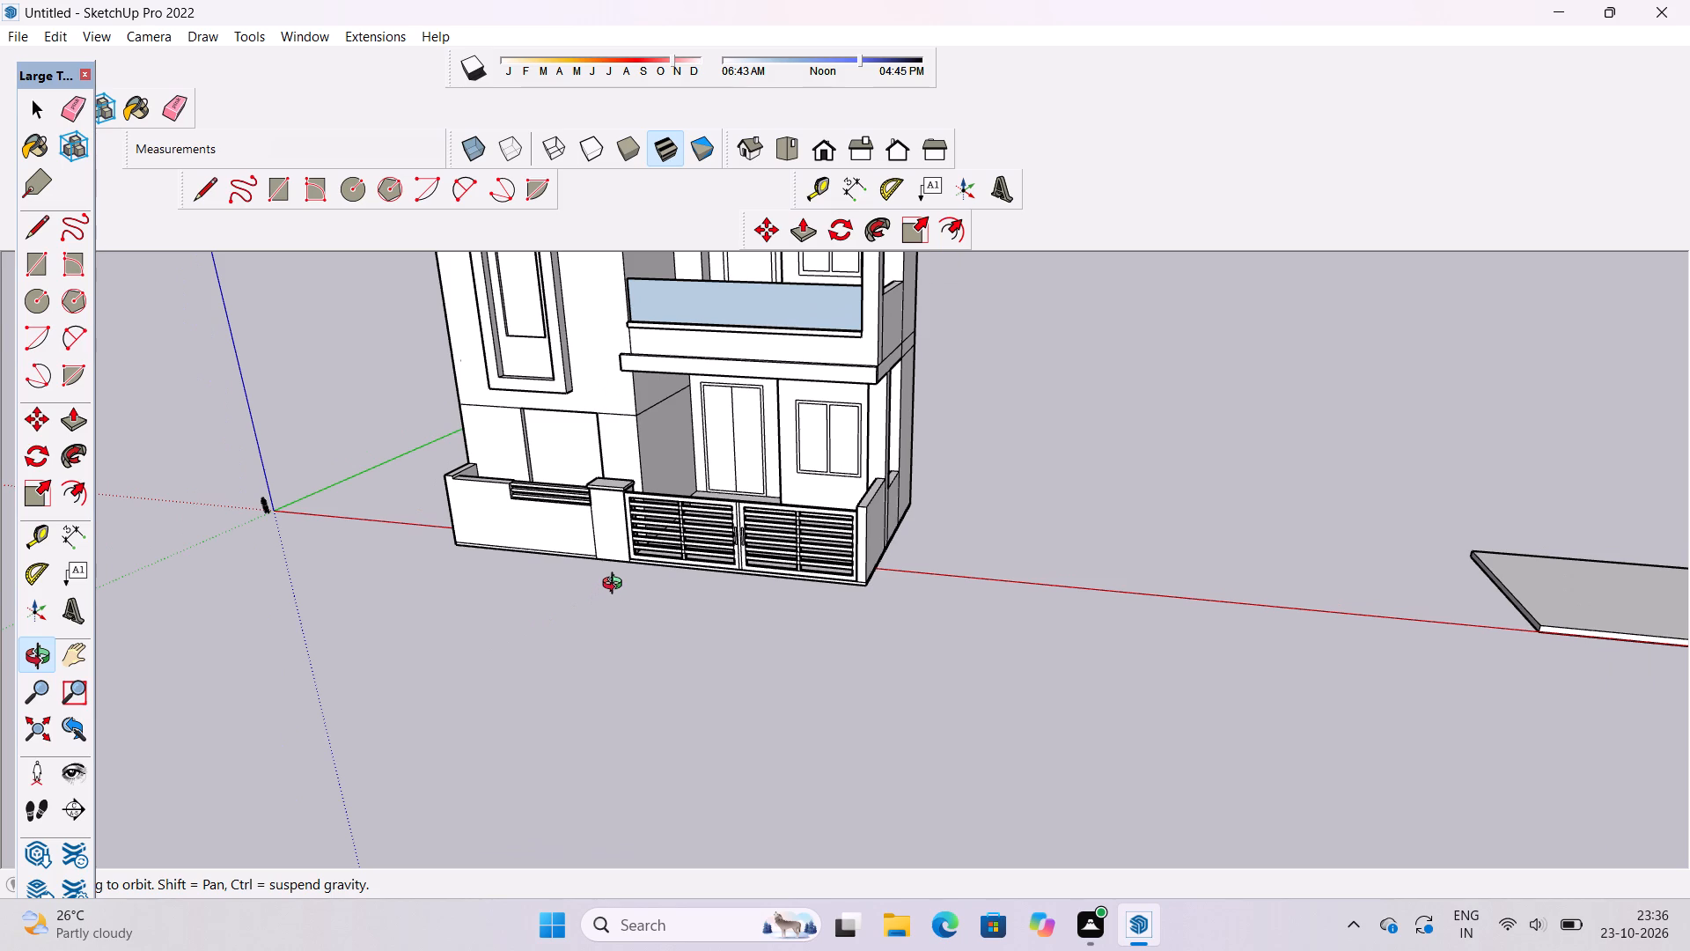
scroll(611, 579, "down", 2)
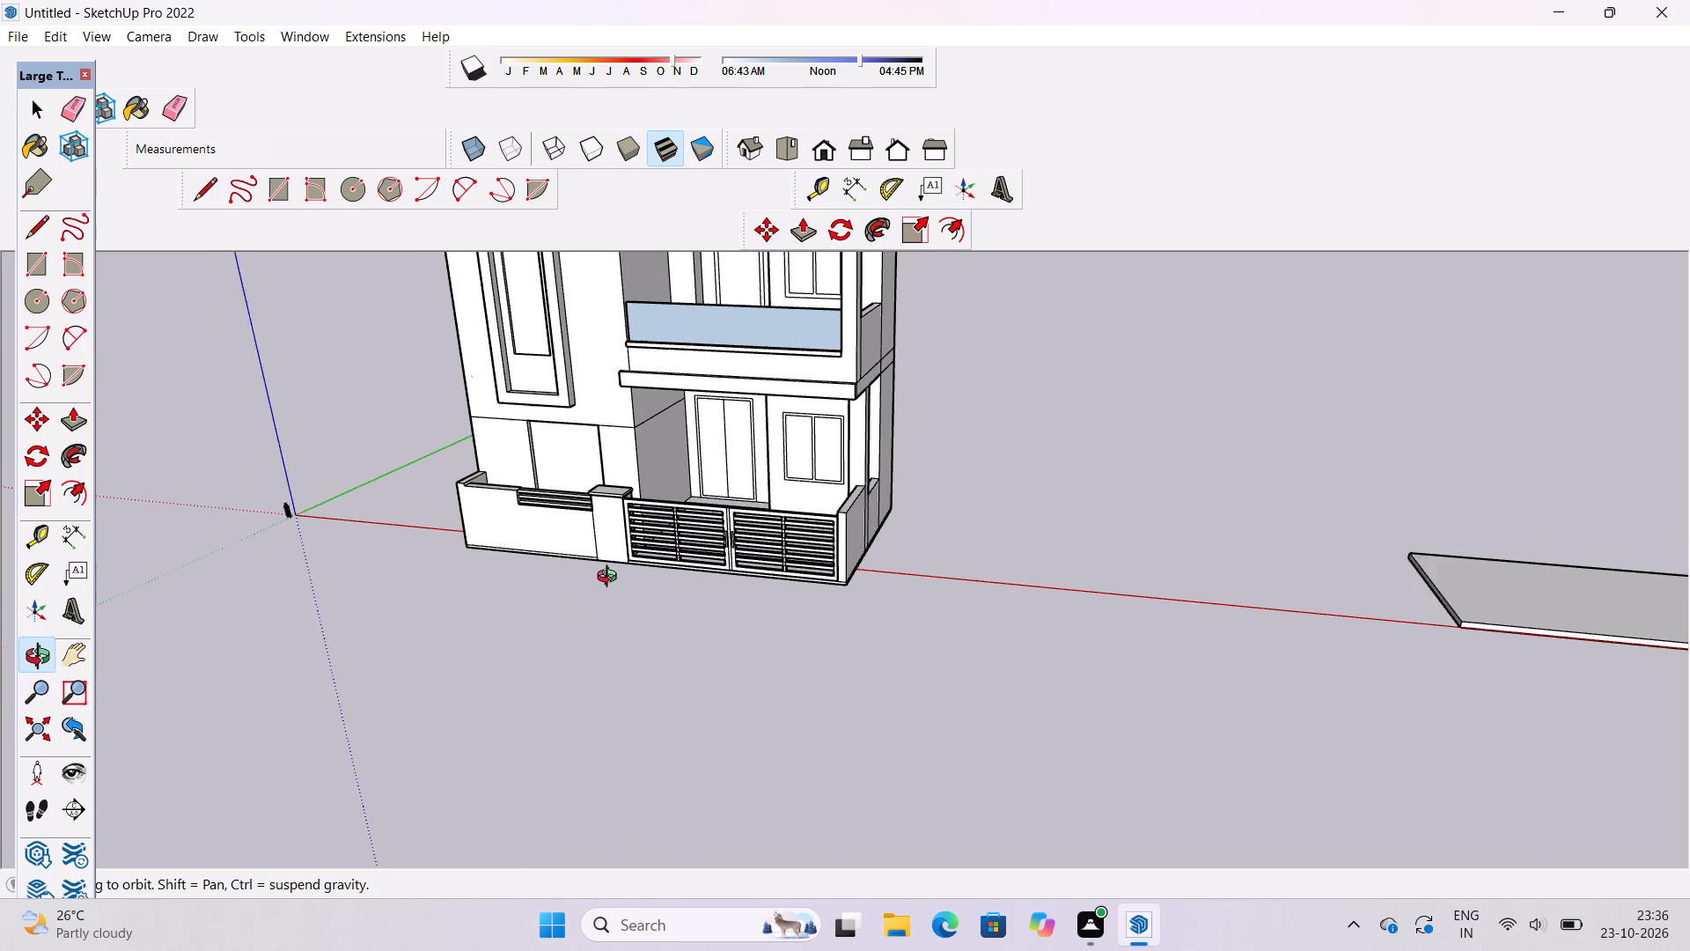
scroll(611, 579, "down", 1)
left_click_drag(621, 589, 855, 614, "shift")
left_click_drag(858, 607, 690, 647)
left_click_drag(829, 614, 406, 654)
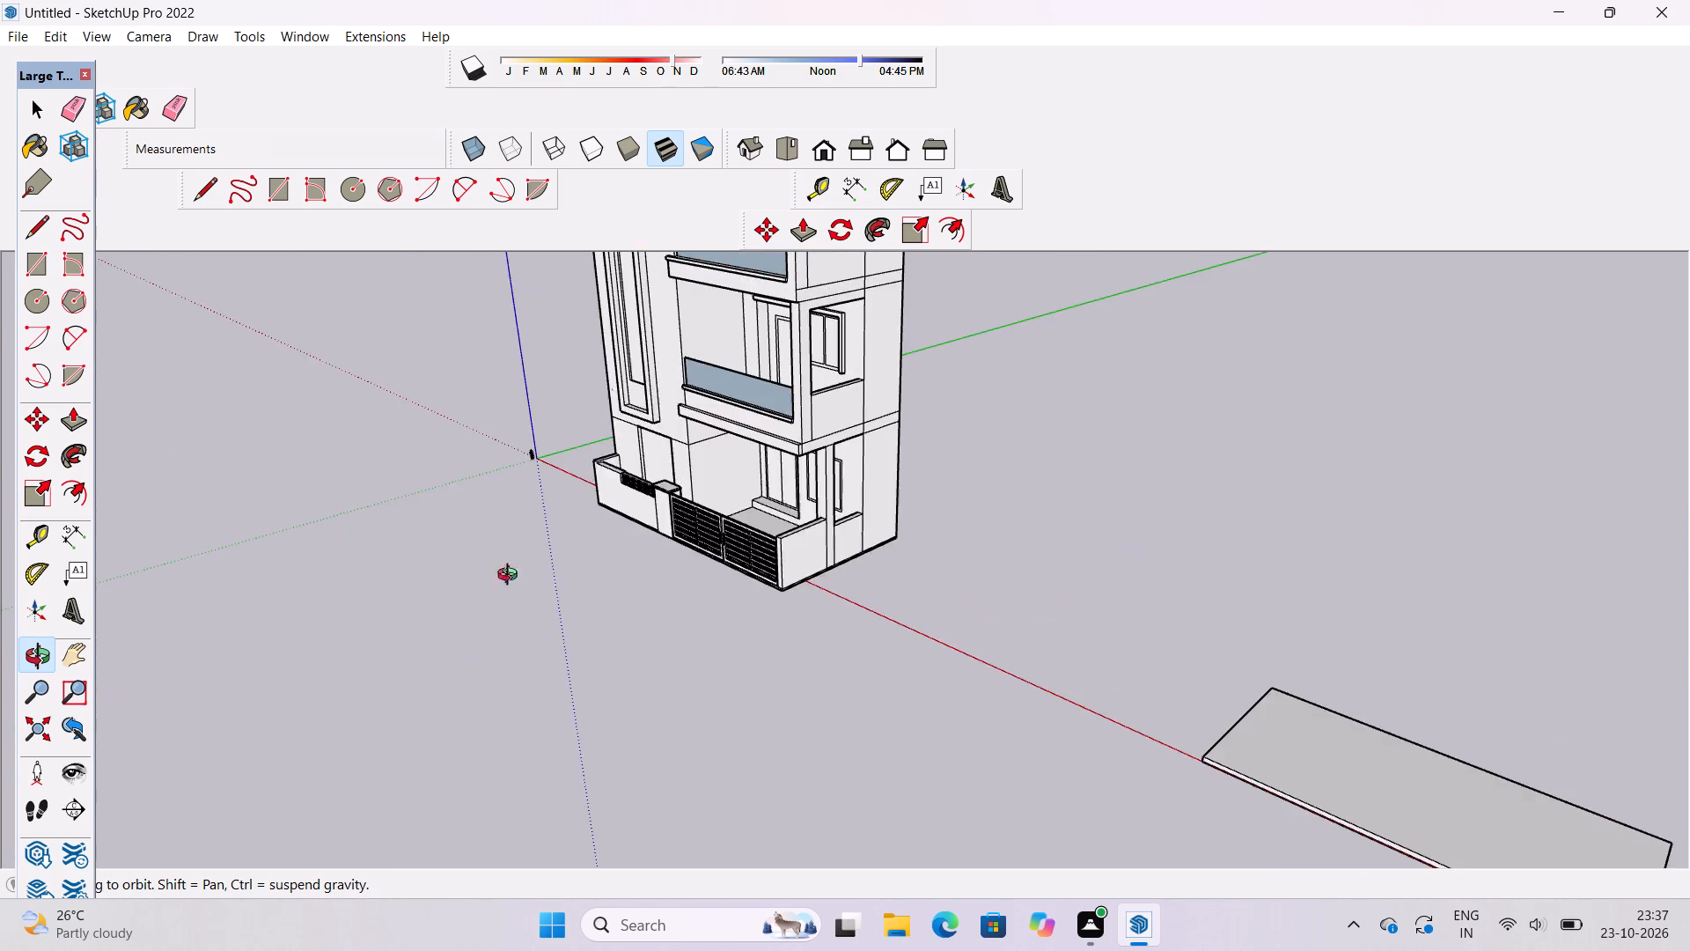
Erase the floor-slab lines across the rear strip of the gate-side wall at both upper floor levels.
left_click_drag(744, 467, 706, 615, "shift")
left_click_drag(831, 586, 823, 565)
left_click_drag(823, 565, 760, 605, "shift")
left_click_drag(760, 607, 703, 624)
key("e")
scroll(764, 615, "up", 4)
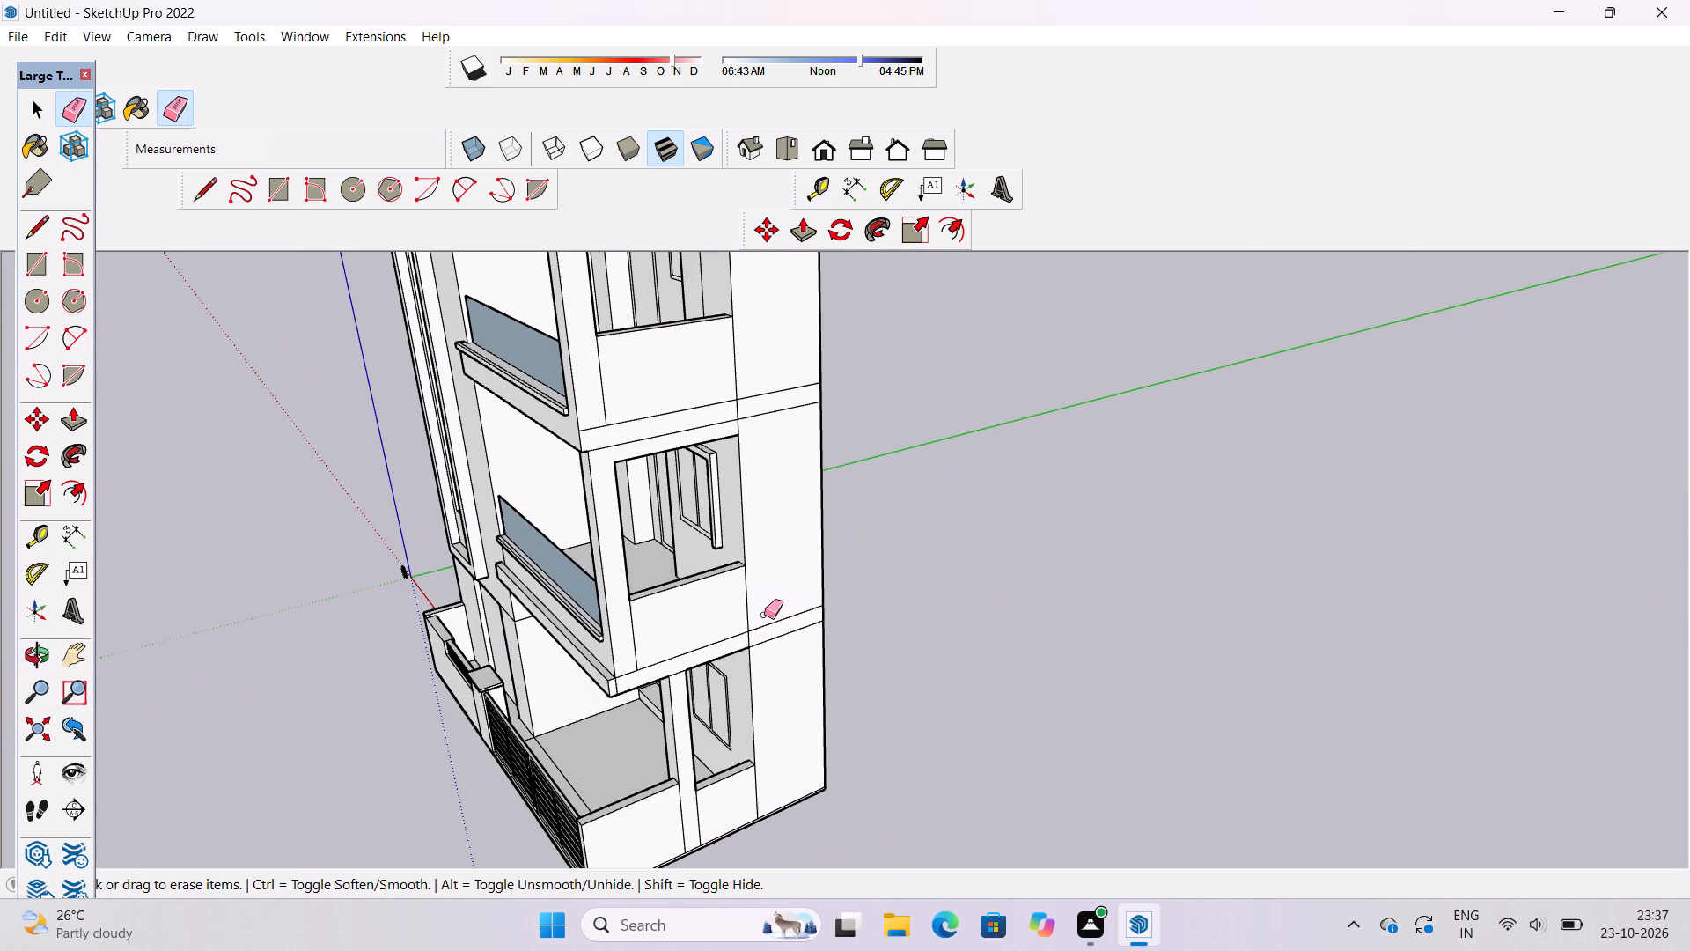
scroll(764, 615, "up", 1)
left_click_drag(777, 601, 779, 655)
left_click_drag(774, 387, 774, 439)
scroll(835, 494, "down", 2)
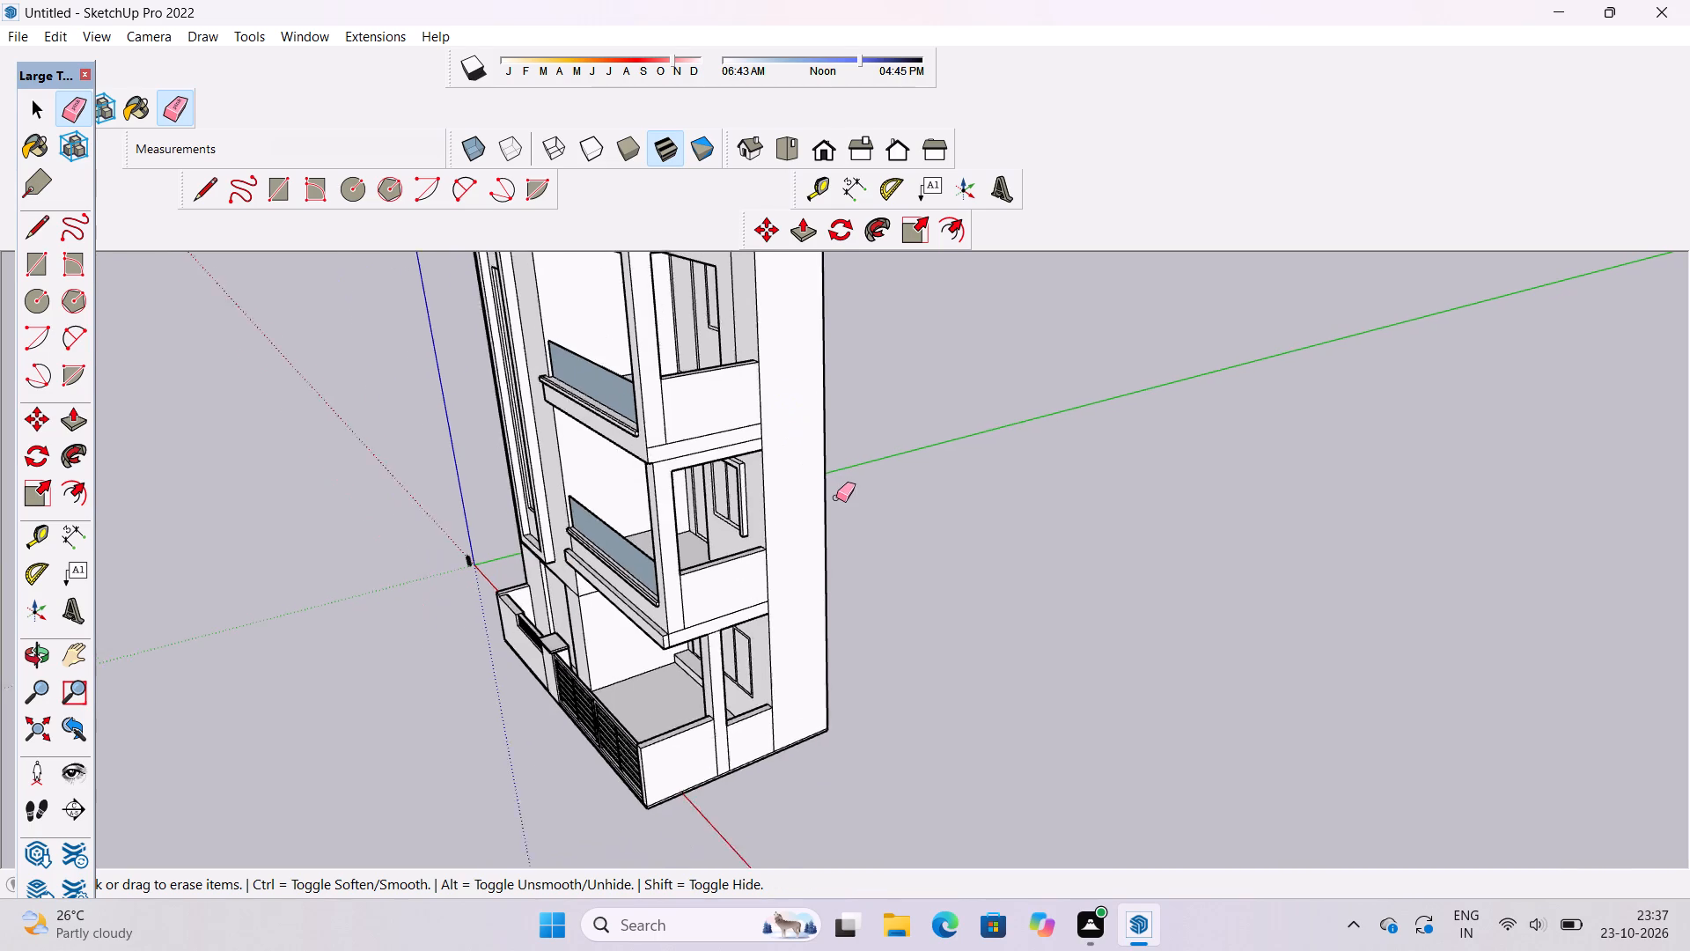
scroll(836, 498, "down", 2)
Erase the top storey's vertical seam and the roof-level horizontal line below the tower on the building's rear wall.
key("o")
left_click_drag(461, 582, 1021, 490)
scroll(1028, 485, "down", 4)
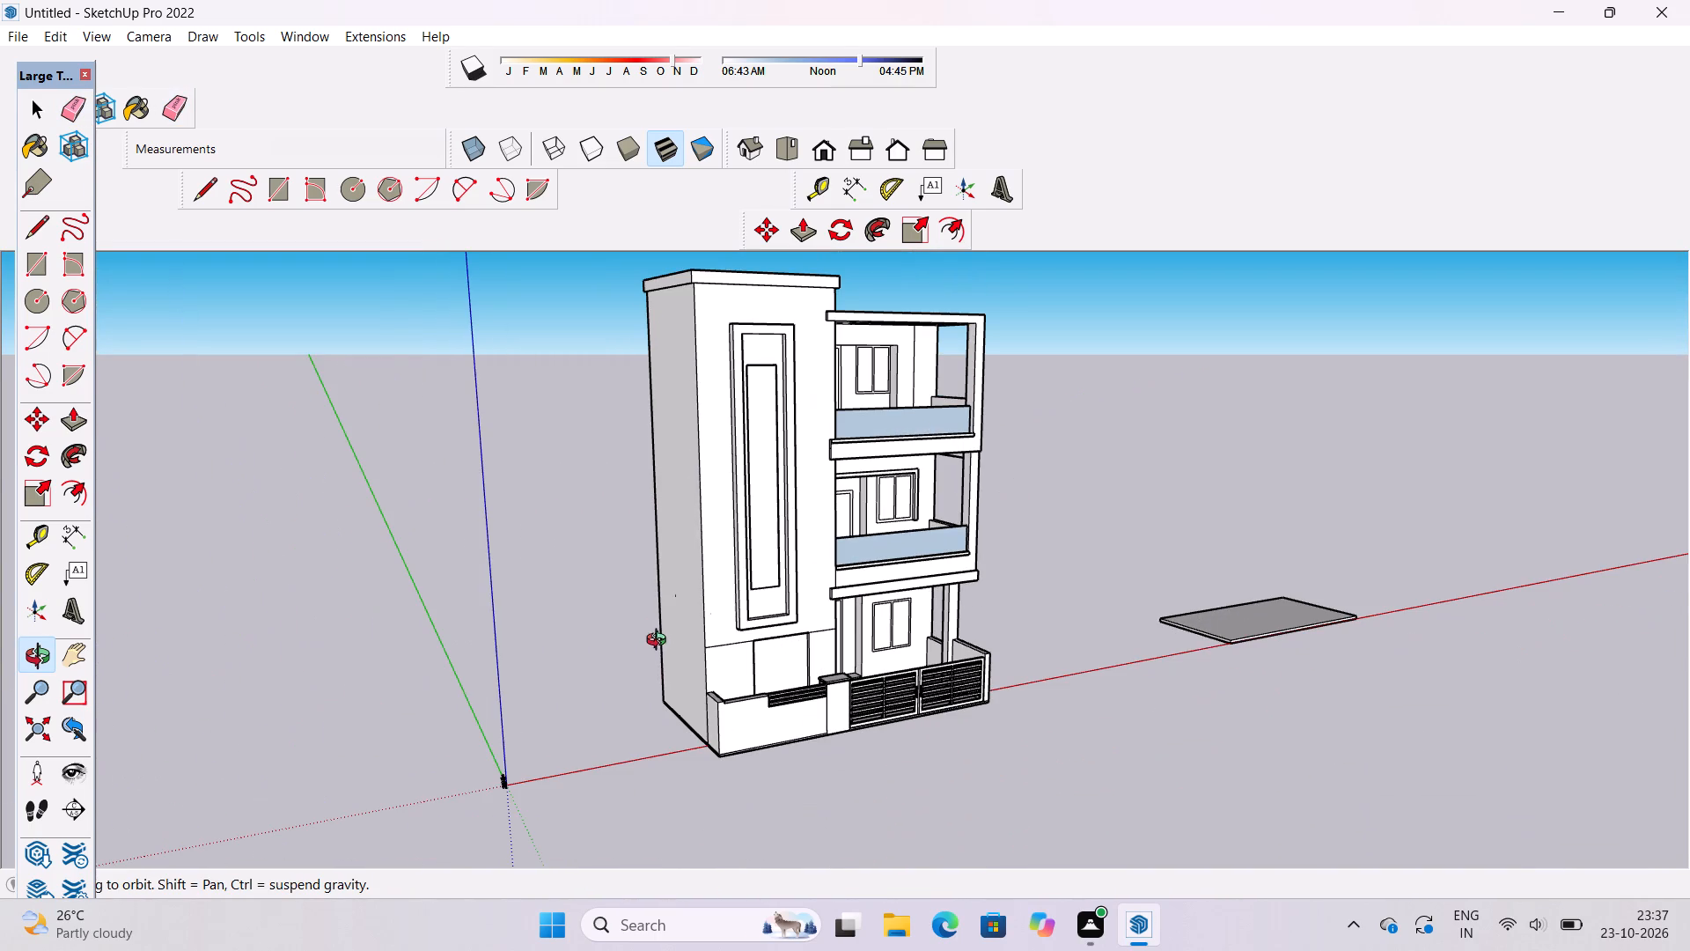
scroll(712, 623, "up", 3)
left_click_drag(783, 627, 706, 635, "shift")
left_click_drag(717, 690, 417, 683)
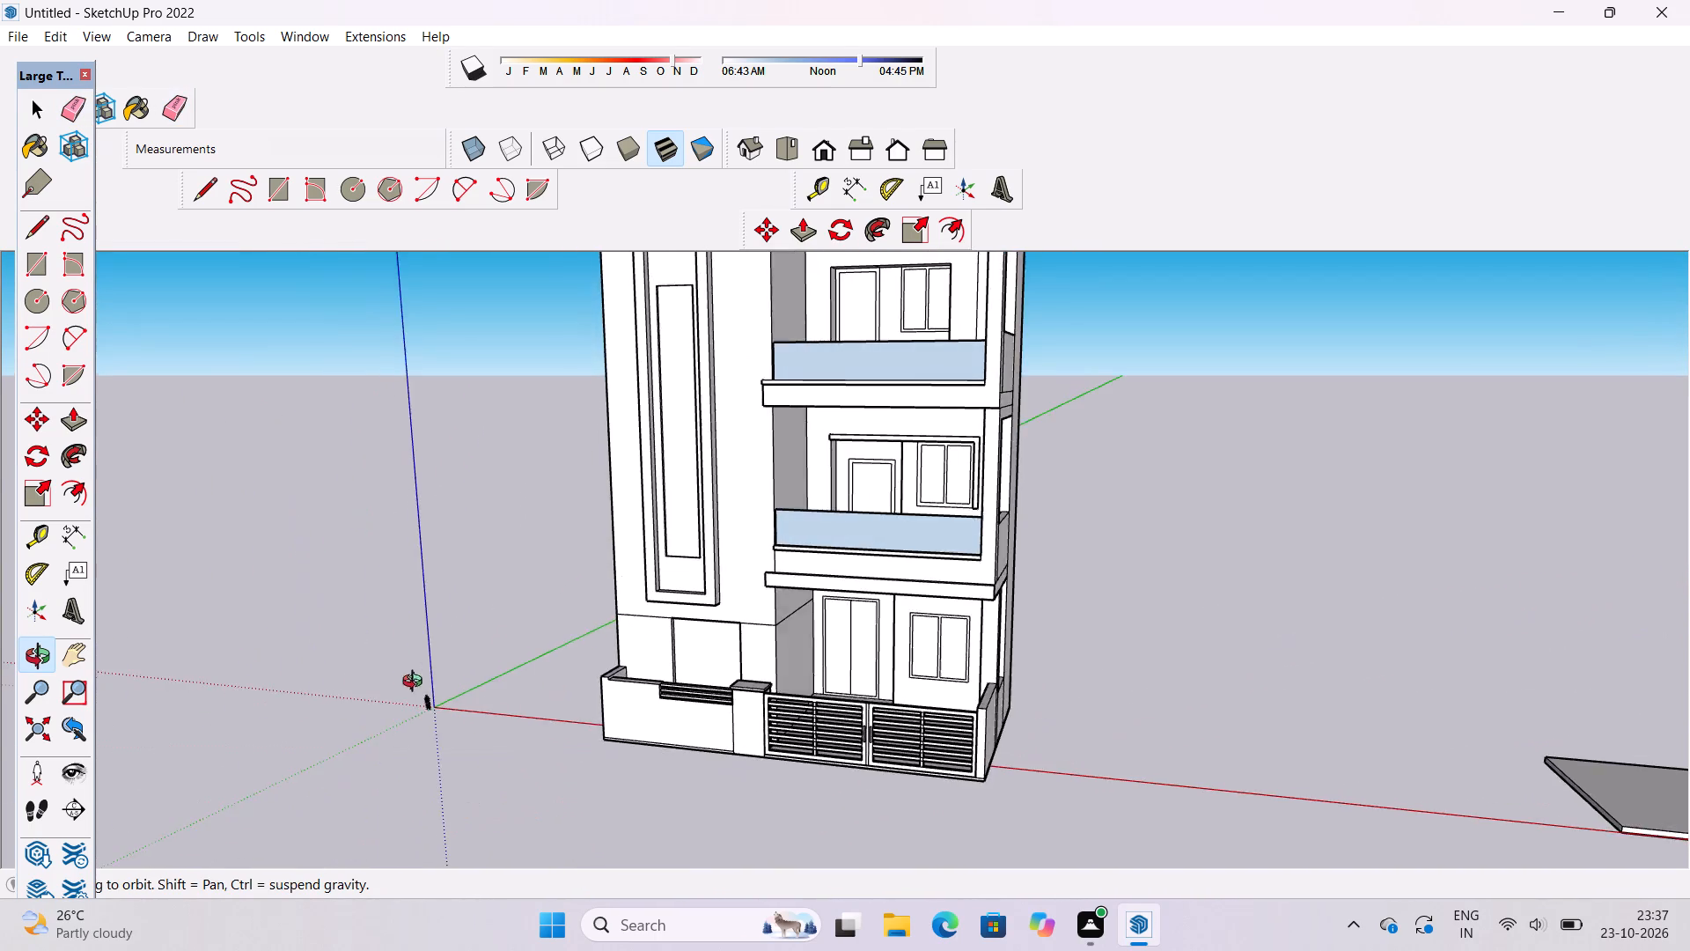
scroll(832, 593, "down", 4)
left_click_drag(1190, 636, 673, 638)
left_click_drag(1091, 633, 735, 648)
left_click_drag(891, 589, 832, 661, "shift")
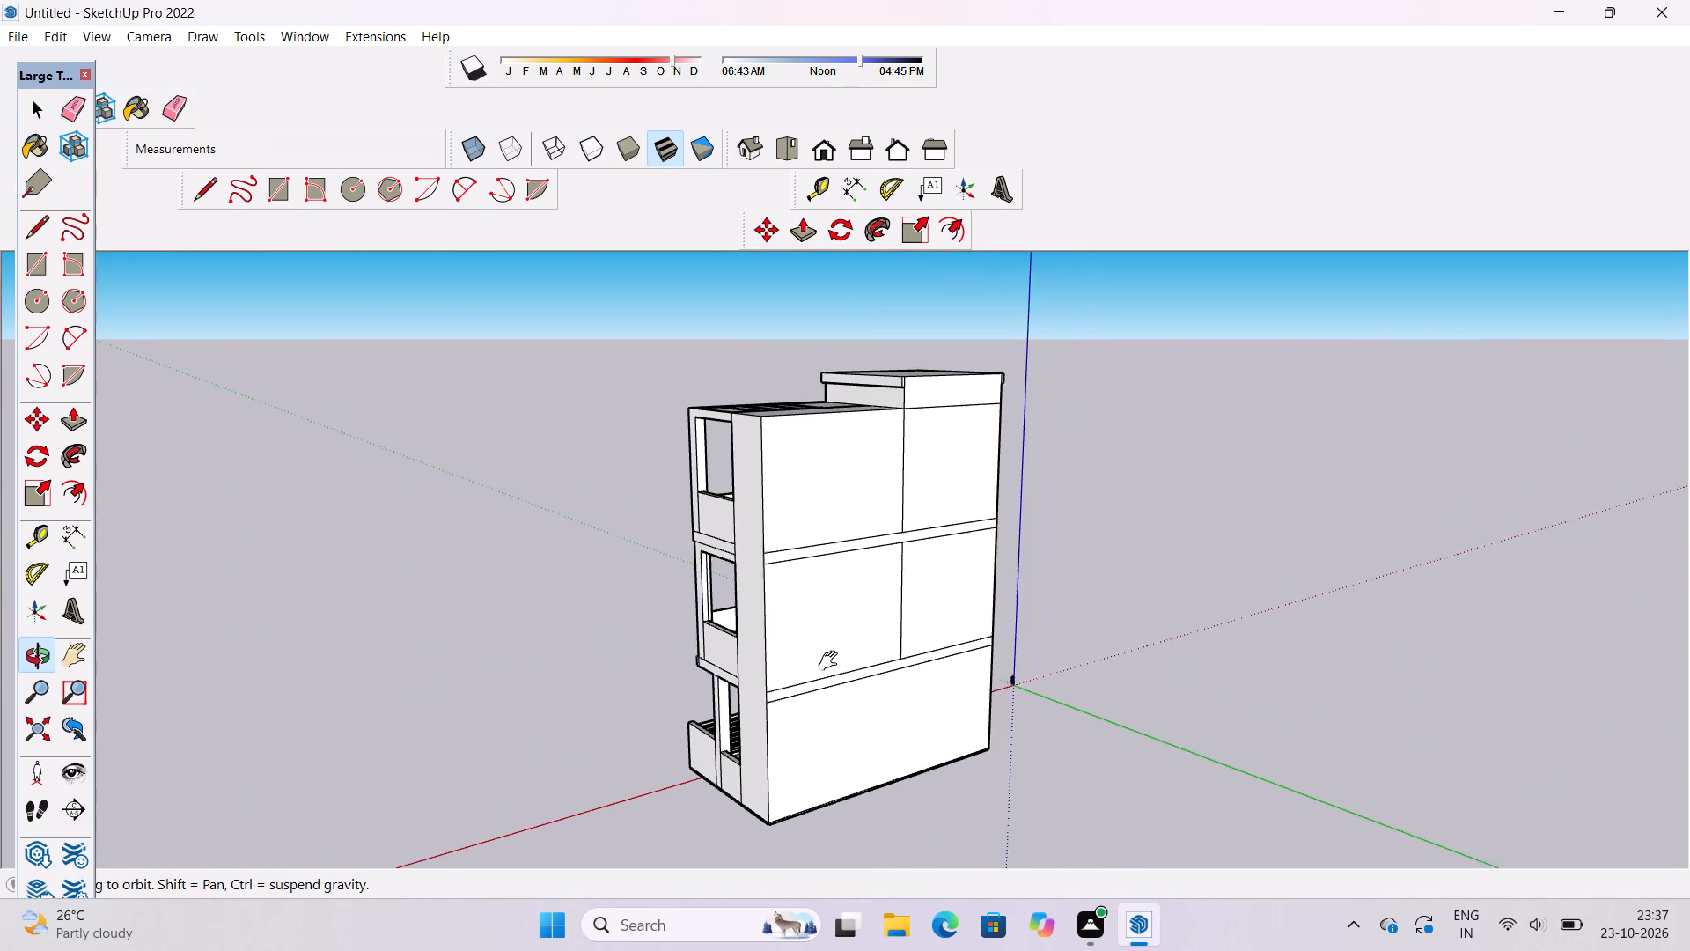
left_click_drag(832, 661, 831, 661, "shift")
left_click_drag(843, 654, 845, 665)
key("e")
scroll(849, 581, "up", 5)
left_click_drag(966, 385, 932, 416)
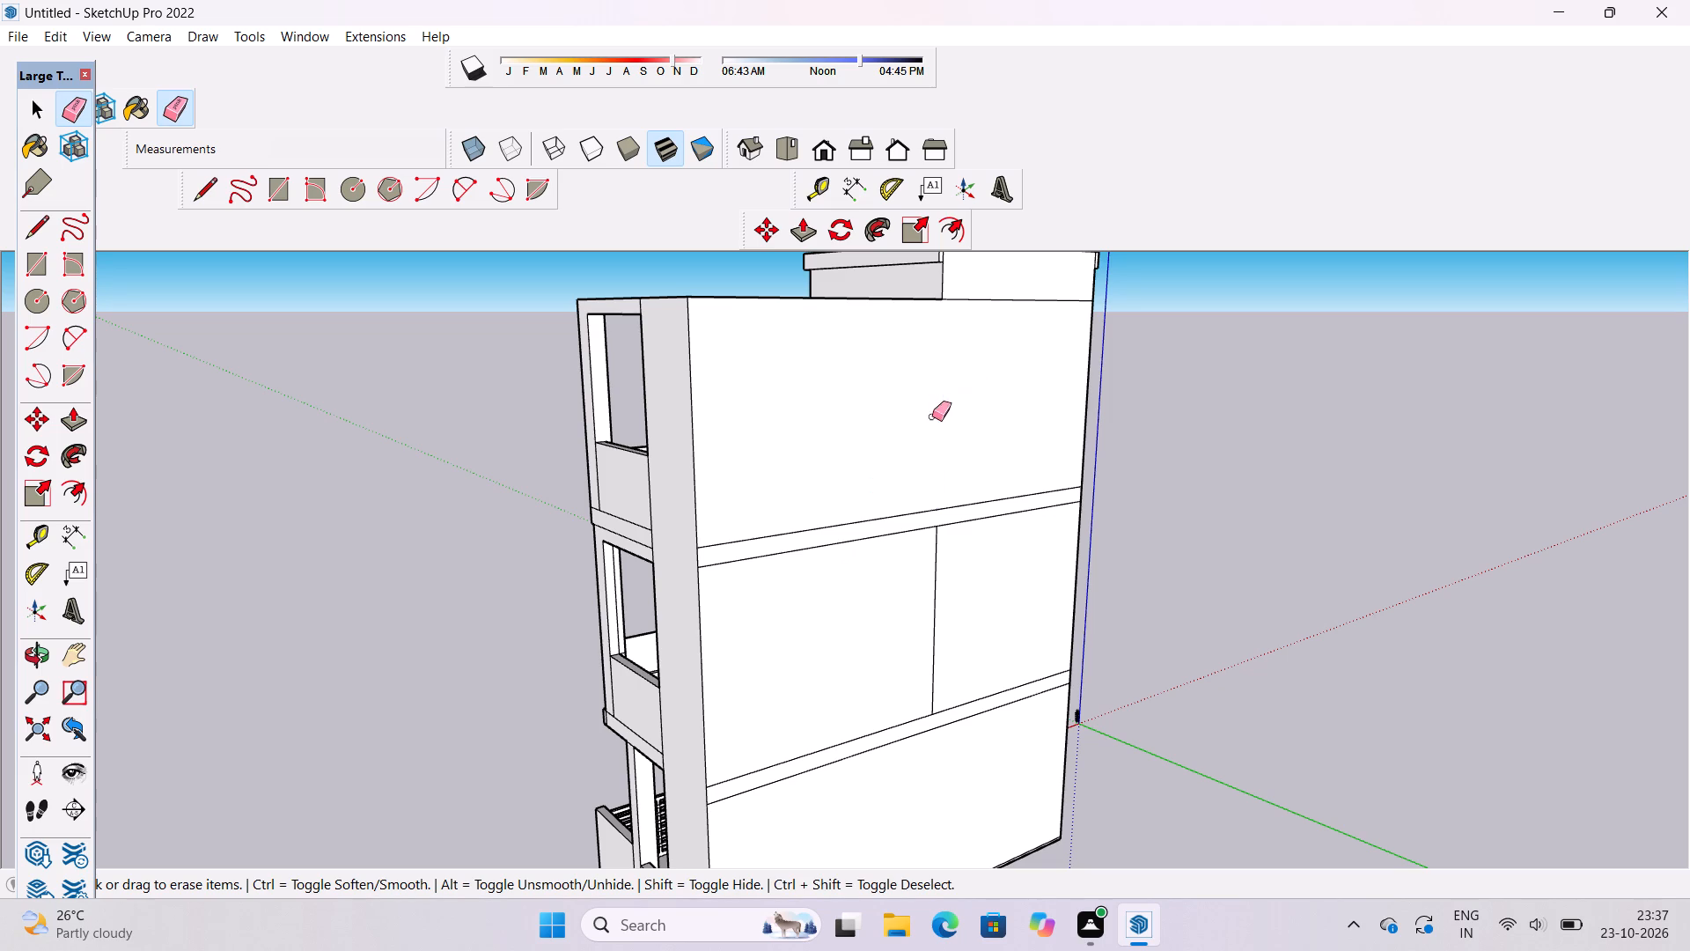
left_click_drag(983, 284, 983, 304)
Erase the remaining floor-slab lines and the middle storey's vertical seam from the rear wall.
left_click_drag(833, 511, 819, 566)
left_click_drag(980, 479, 916, 553)
scroll(958, 467, "down", 6)
left_click_drag(946, 577, 926, 652)
scroll(930, 611, "up", 5)
left_click_drag(1031, 568, 1031, 586)
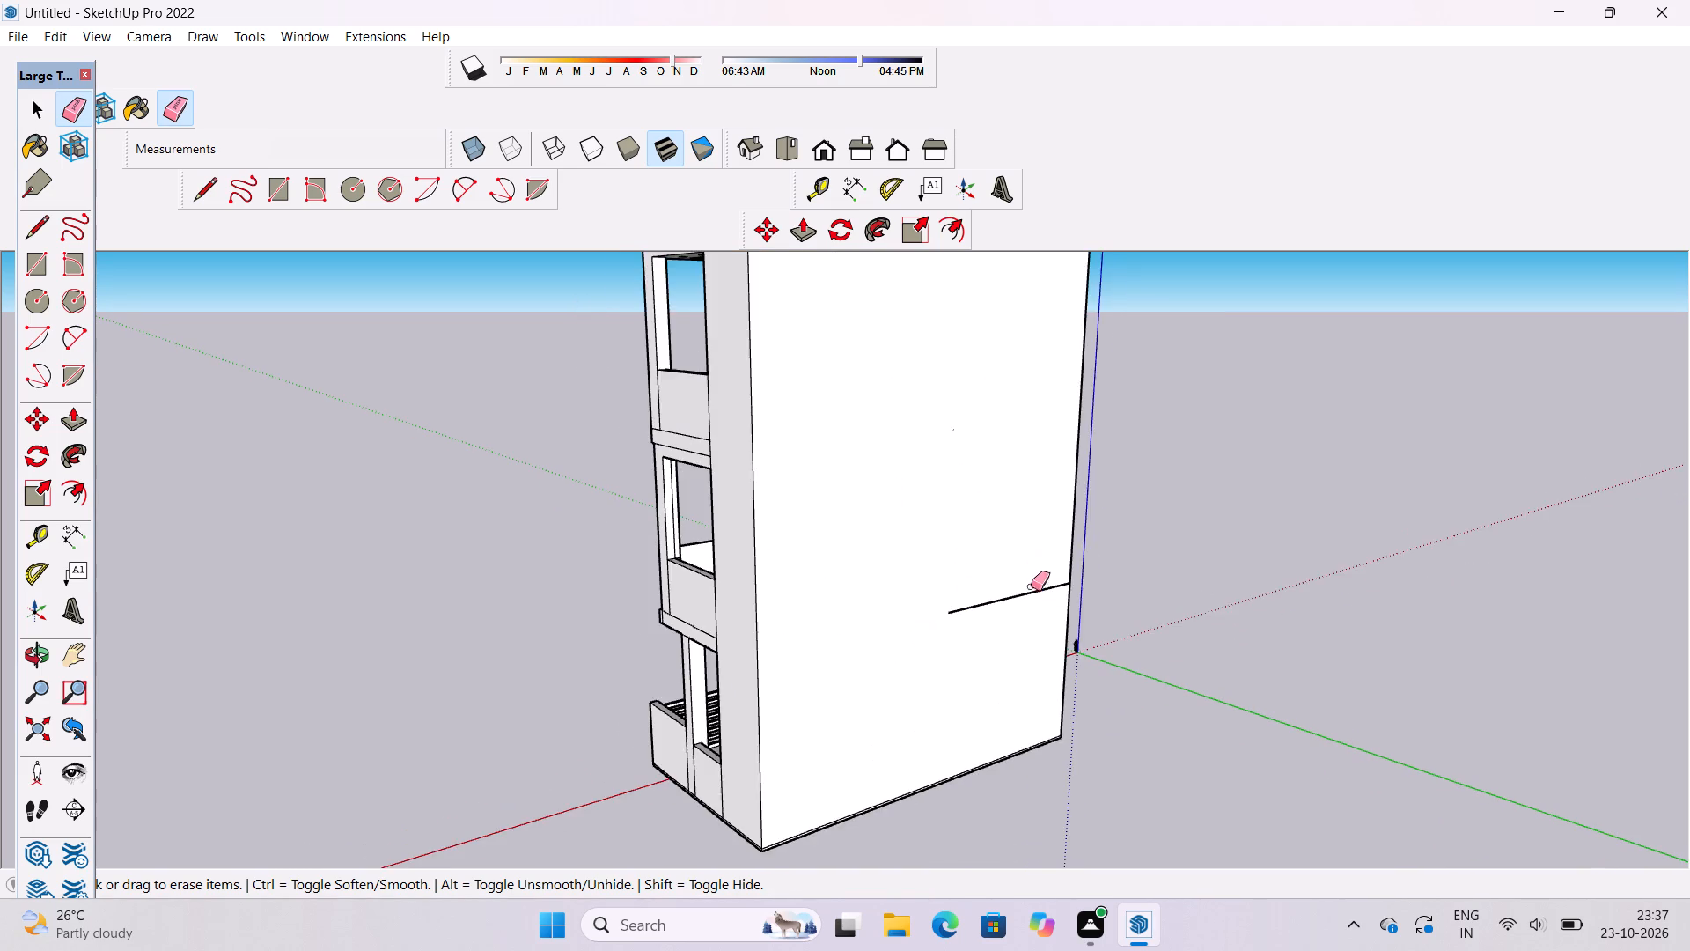
left_click_drag(1031, 586, 1031, 593)
Examine the whole building from the gate side, the front and above.
key("o")
left_click_drag(687, 617, 1309, 613)
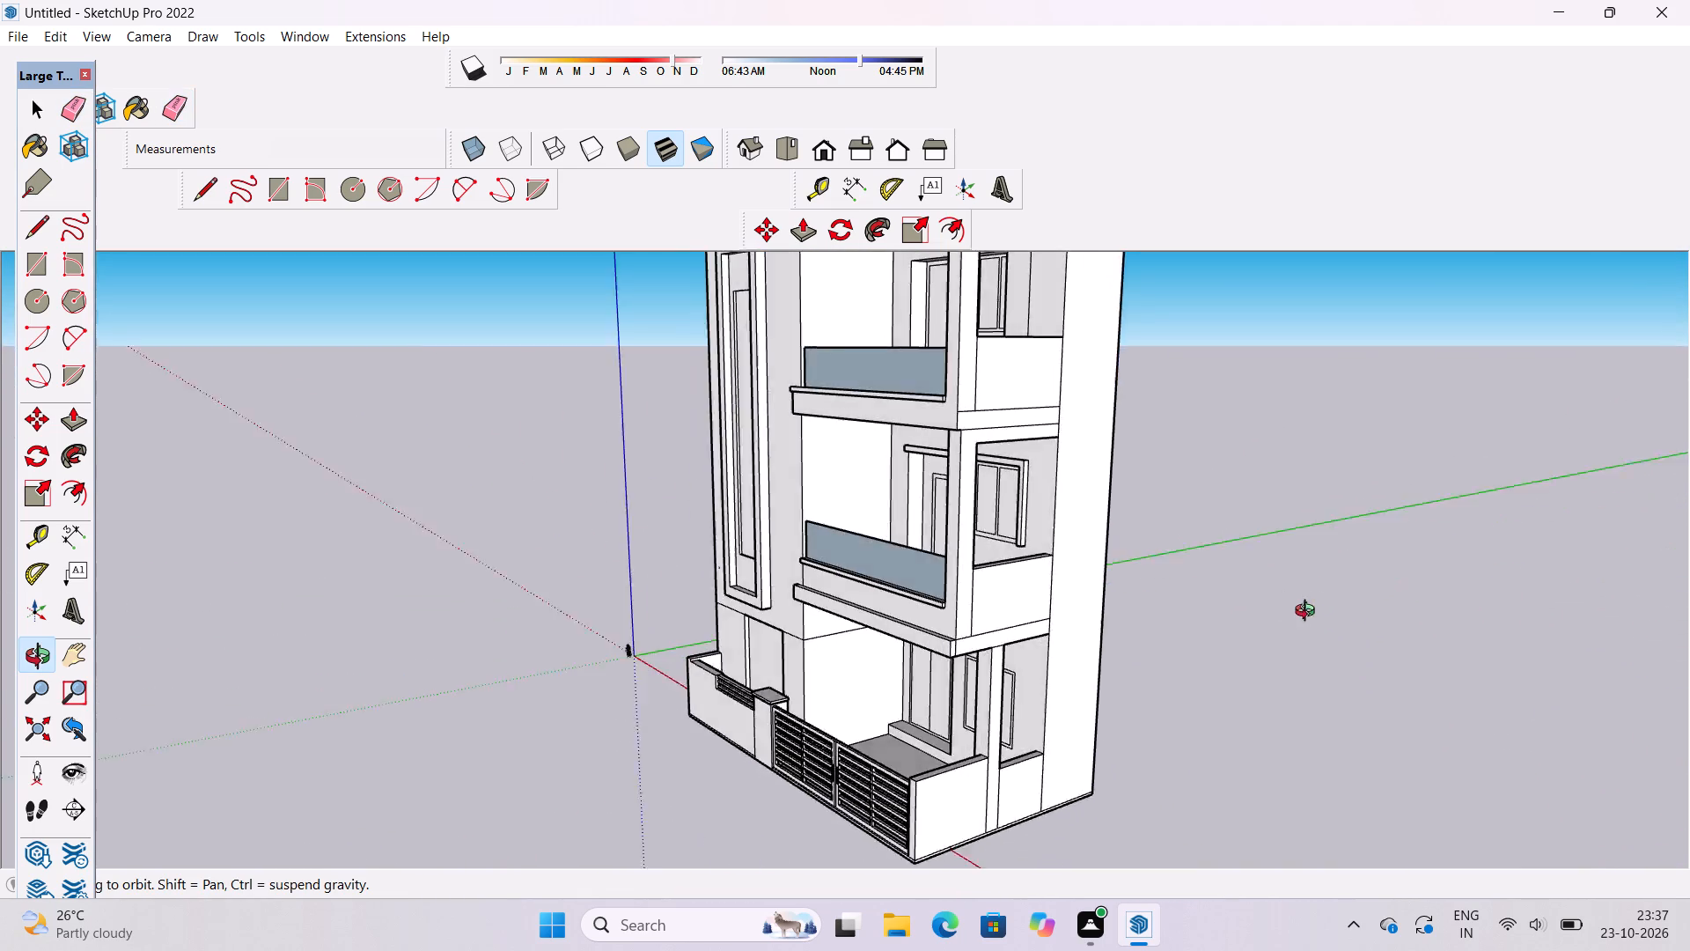
left_click_drag(1309, 613, 1552, 667)
left_click_drag(791, 666, 701, 719, "shift")
left_click_drag(701, 719, 712, 774)
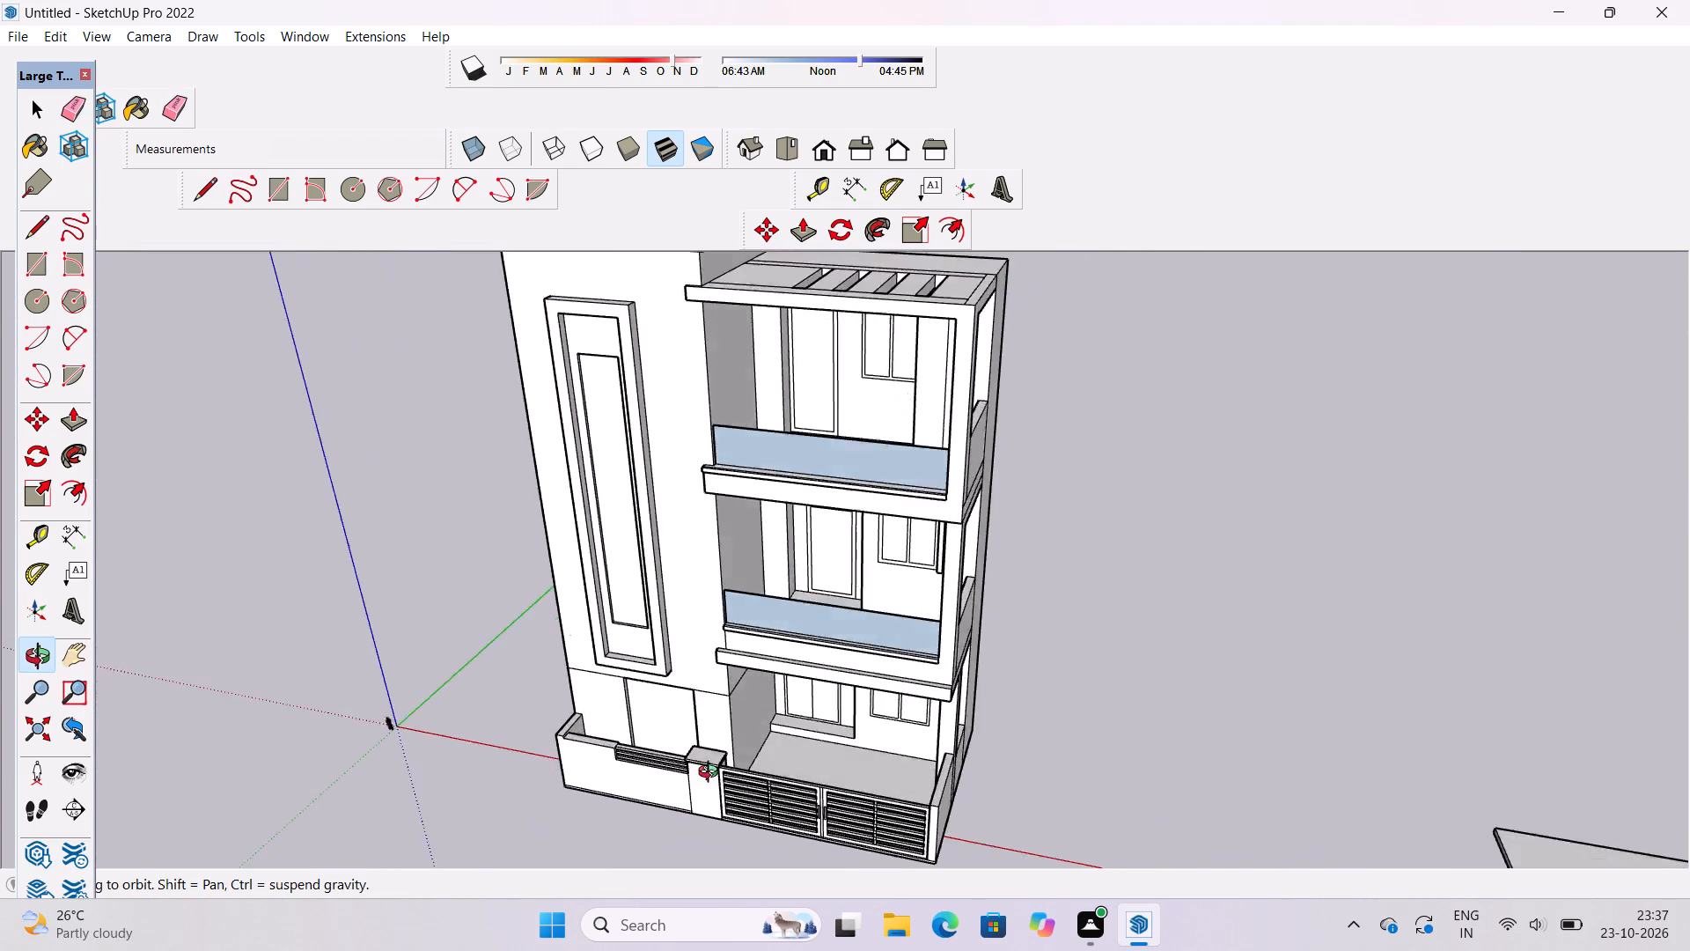
left_click_drag(712, 774, 967, 864)
left_click_drag(811, 581, 676, 675, "shift")
left_click_drag(713, 698, 597, 359)
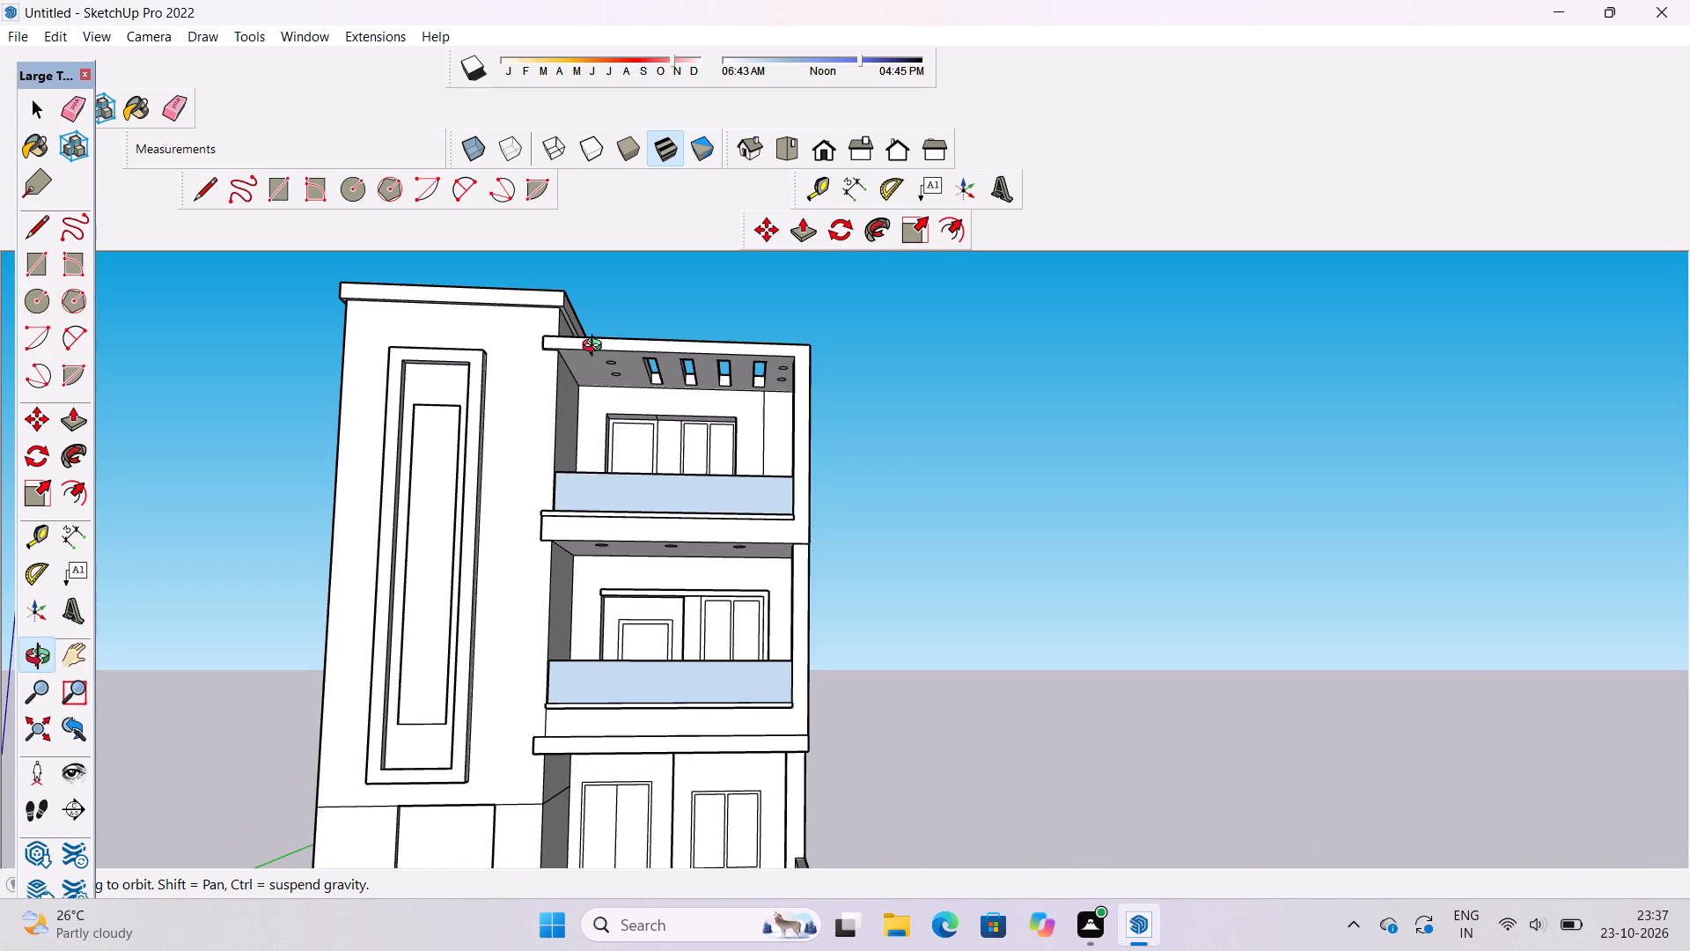
scroll(610, 358, "down", 2)
left_click_drag(580, 374, 685, 632)
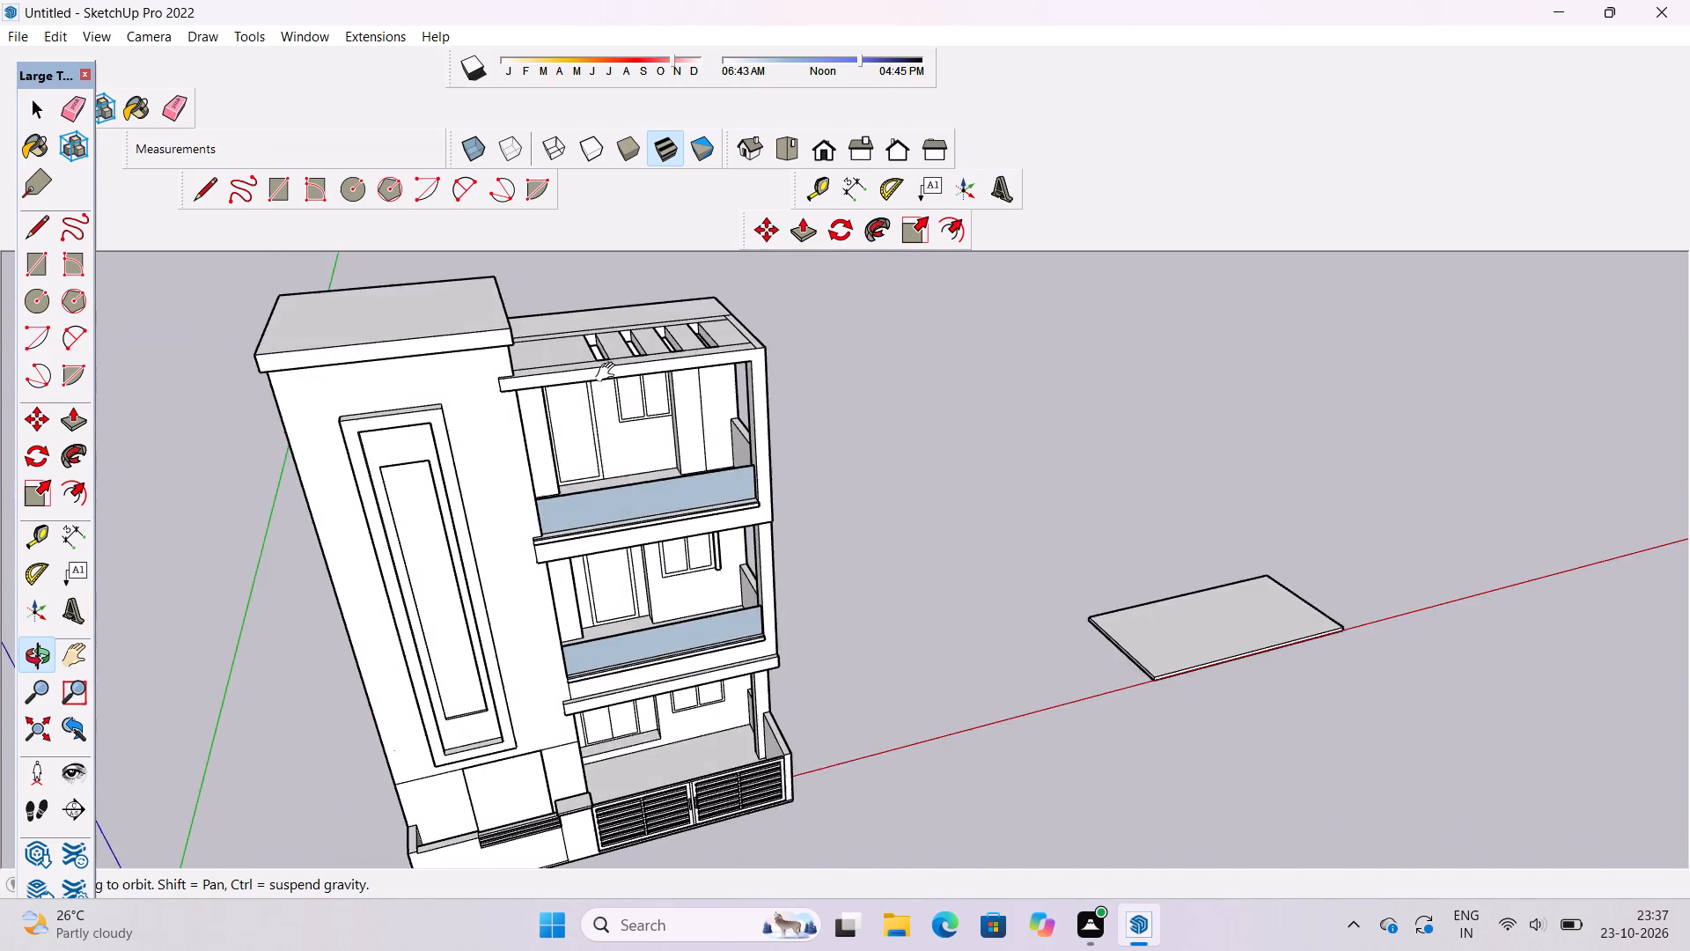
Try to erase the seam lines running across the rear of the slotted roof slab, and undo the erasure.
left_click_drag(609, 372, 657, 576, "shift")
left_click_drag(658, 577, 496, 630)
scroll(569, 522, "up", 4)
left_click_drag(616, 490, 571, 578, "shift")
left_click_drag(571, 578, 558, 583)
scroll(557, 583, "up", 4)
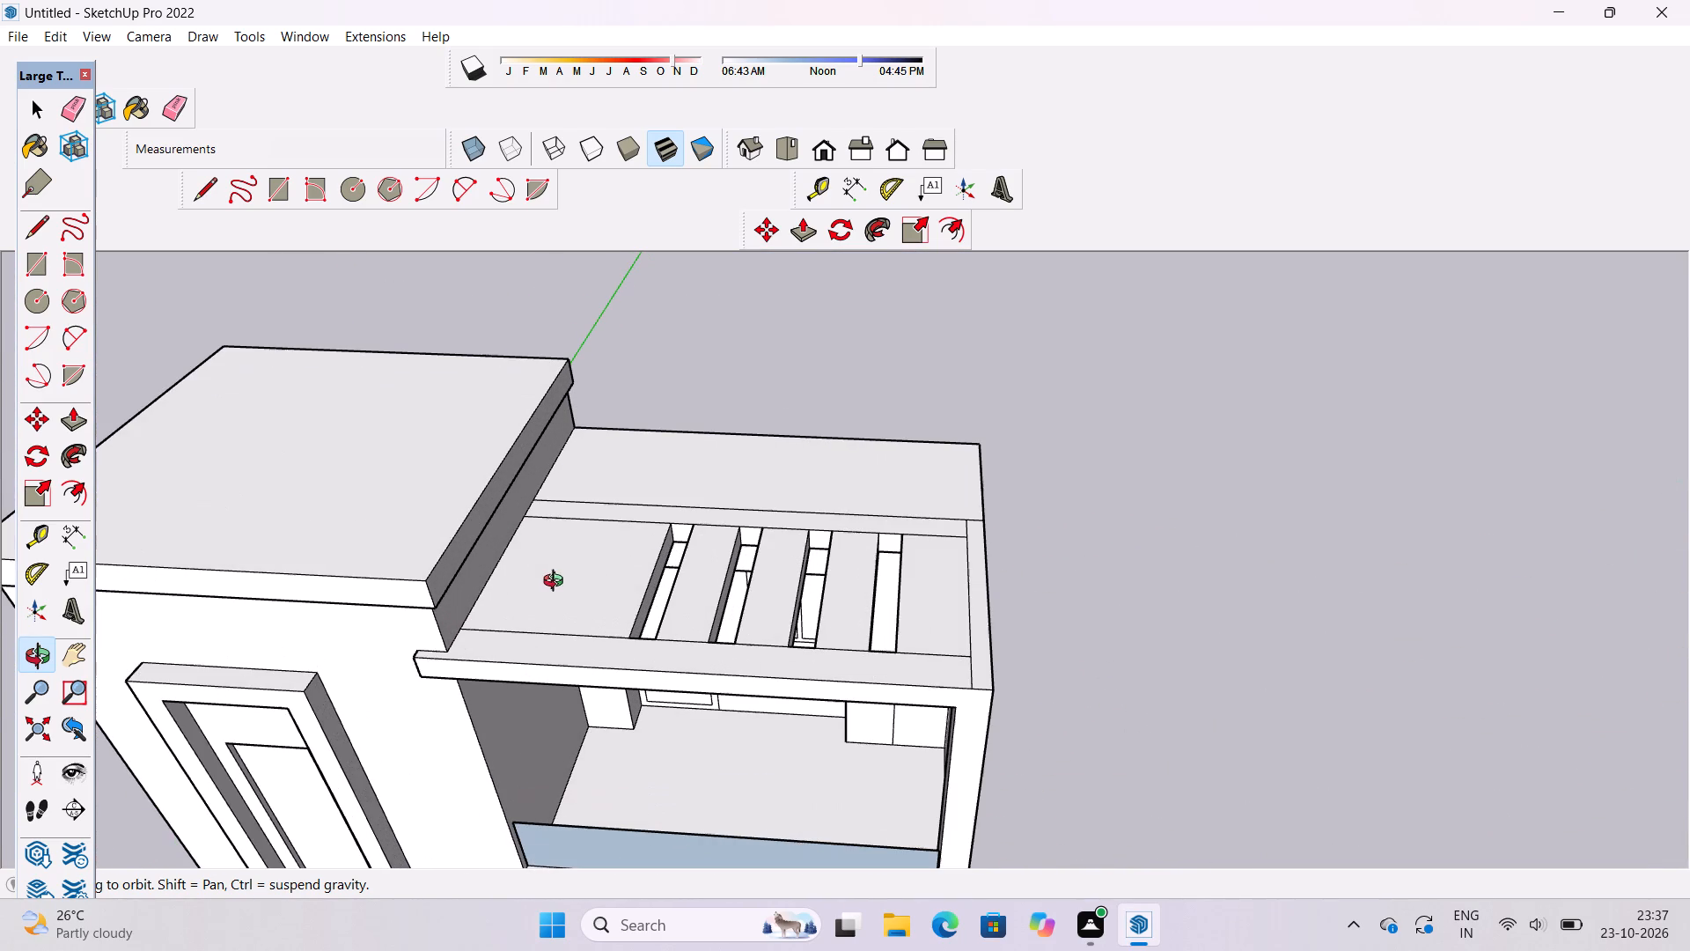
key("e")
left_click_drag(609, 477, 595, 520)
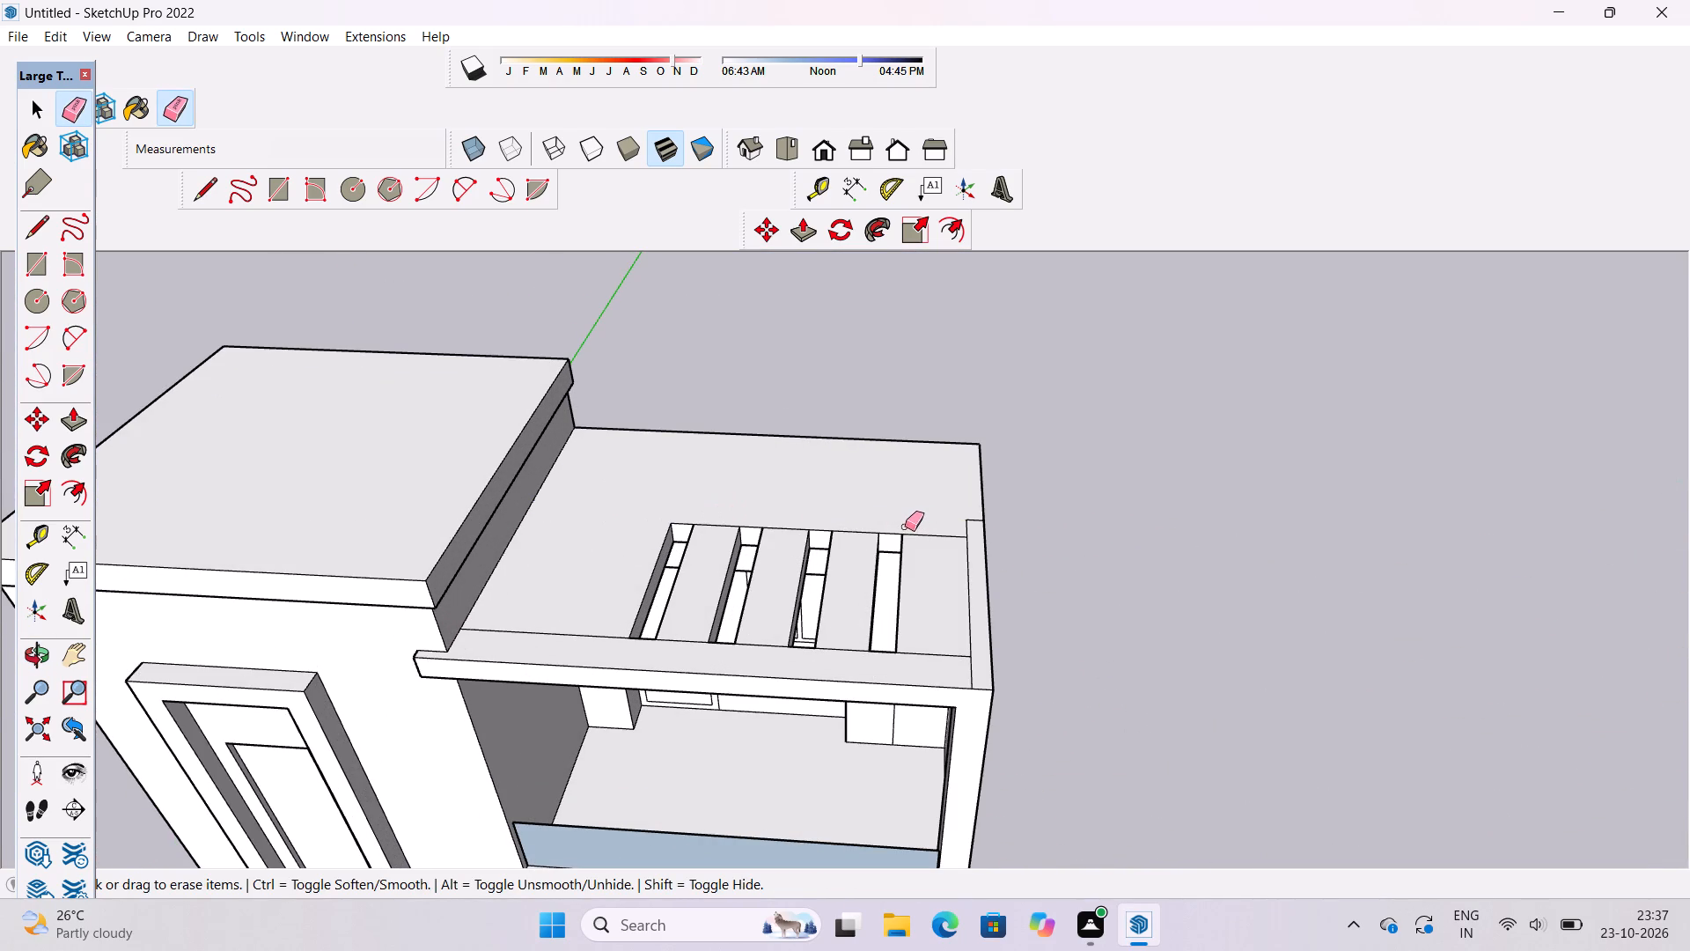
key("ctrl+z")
Erase the rear seam line and the short seam segments at the two outer corners of the slotted roof slab.
left_click_drag(603, 468, 642, 503)
scroll(958, 527, "up", 11)
left_click_drag(977, 480, 969, 510)
scroll(942, 455, "down", 7)
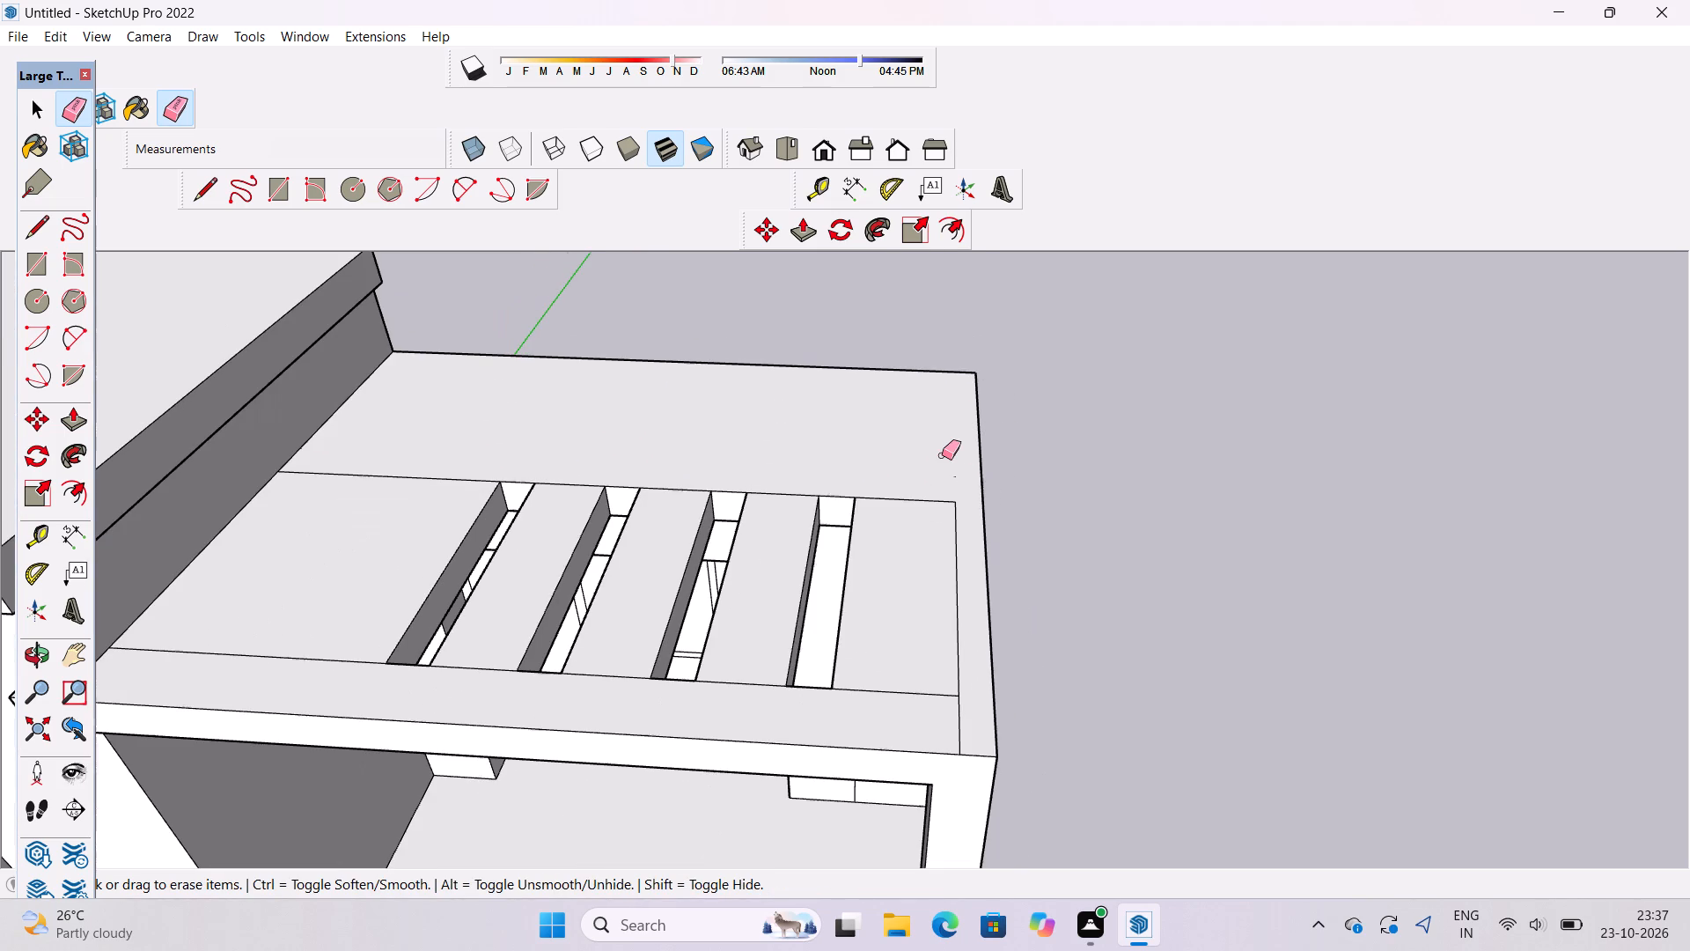
left_click_drag(968, 723, 947, 731)
scroll(1018, 620, "down", 6)
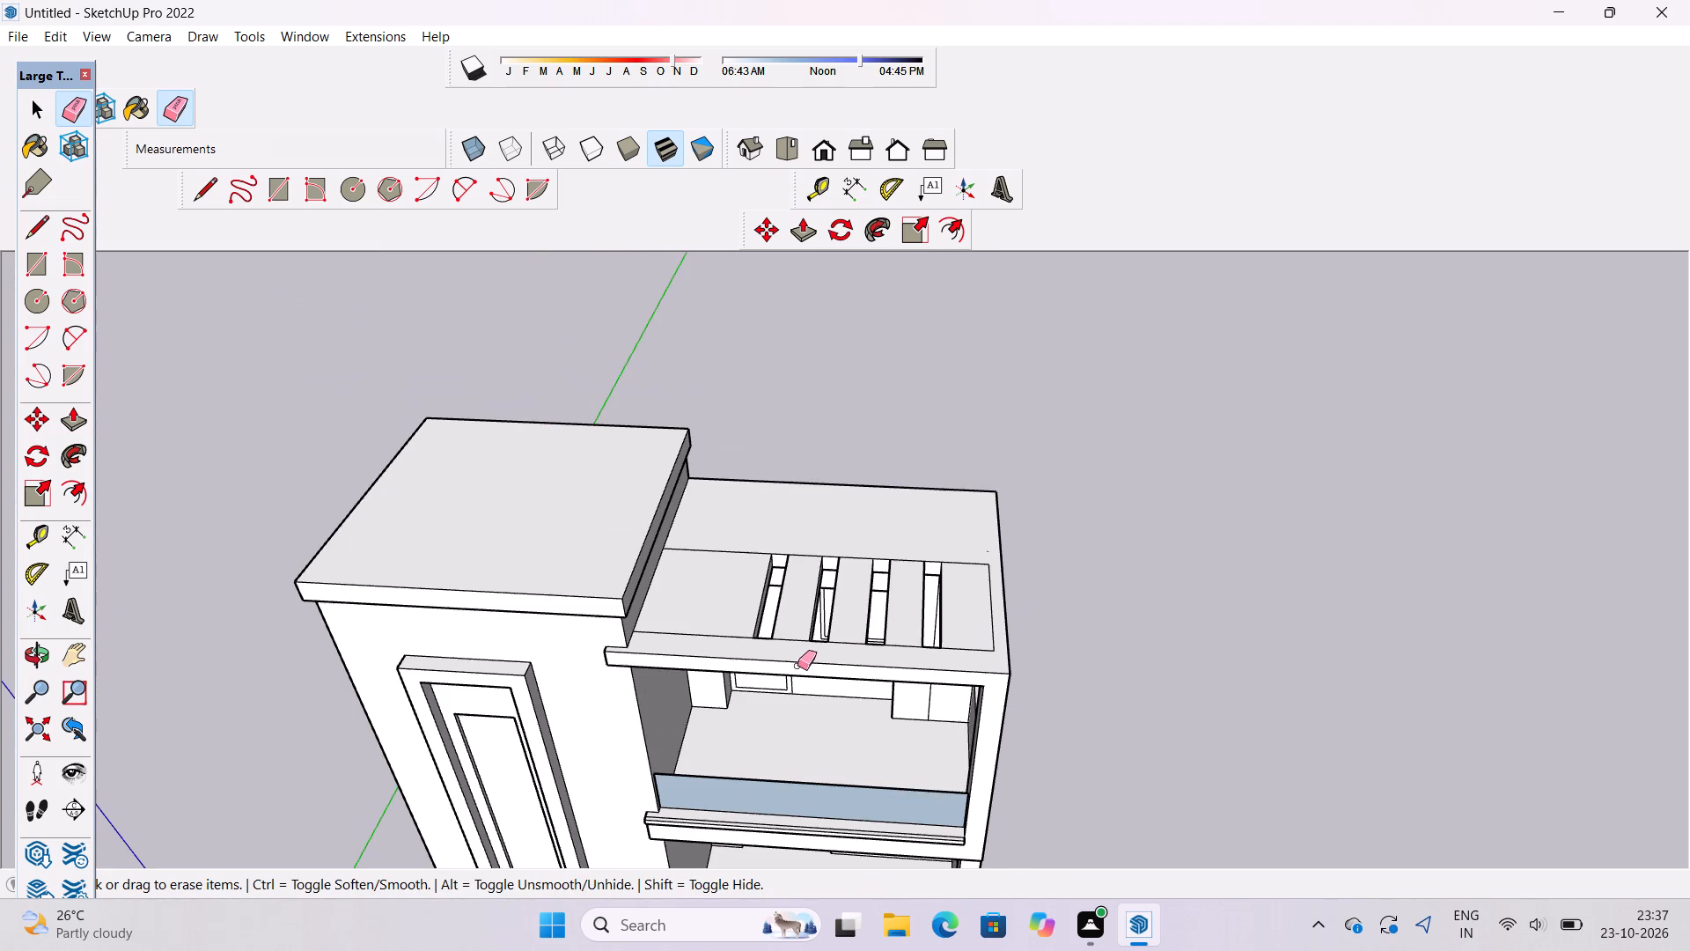
Examine the top-storey balcony, its rear wall and the slotted roof slab from the front, above and below.
key("o")
left_click_drag(815, 719, 826, 267)
left_click_drag(908, 536, 960, 649)
left_click_drag(956, 642, 935, 719)
left_click_drag(933, 719, 920, 698)
scroll(916, 692, "down", 1)
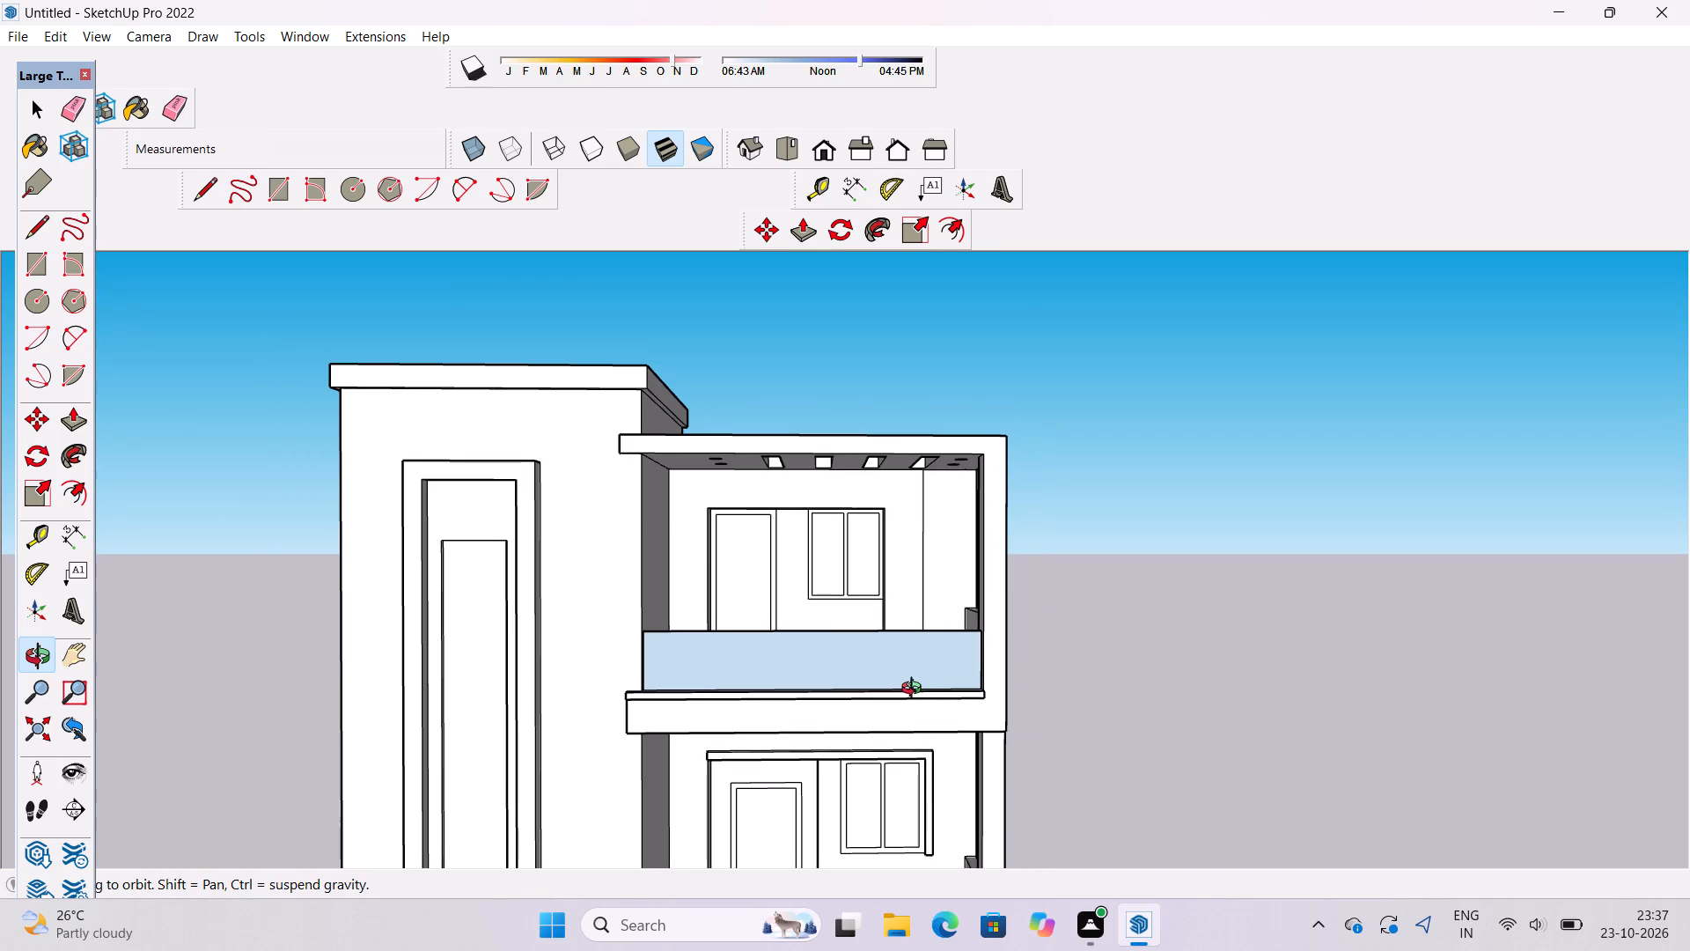
scroll(915, 684, "down", 4)
left_click_drag(898, 641, 893, 674)
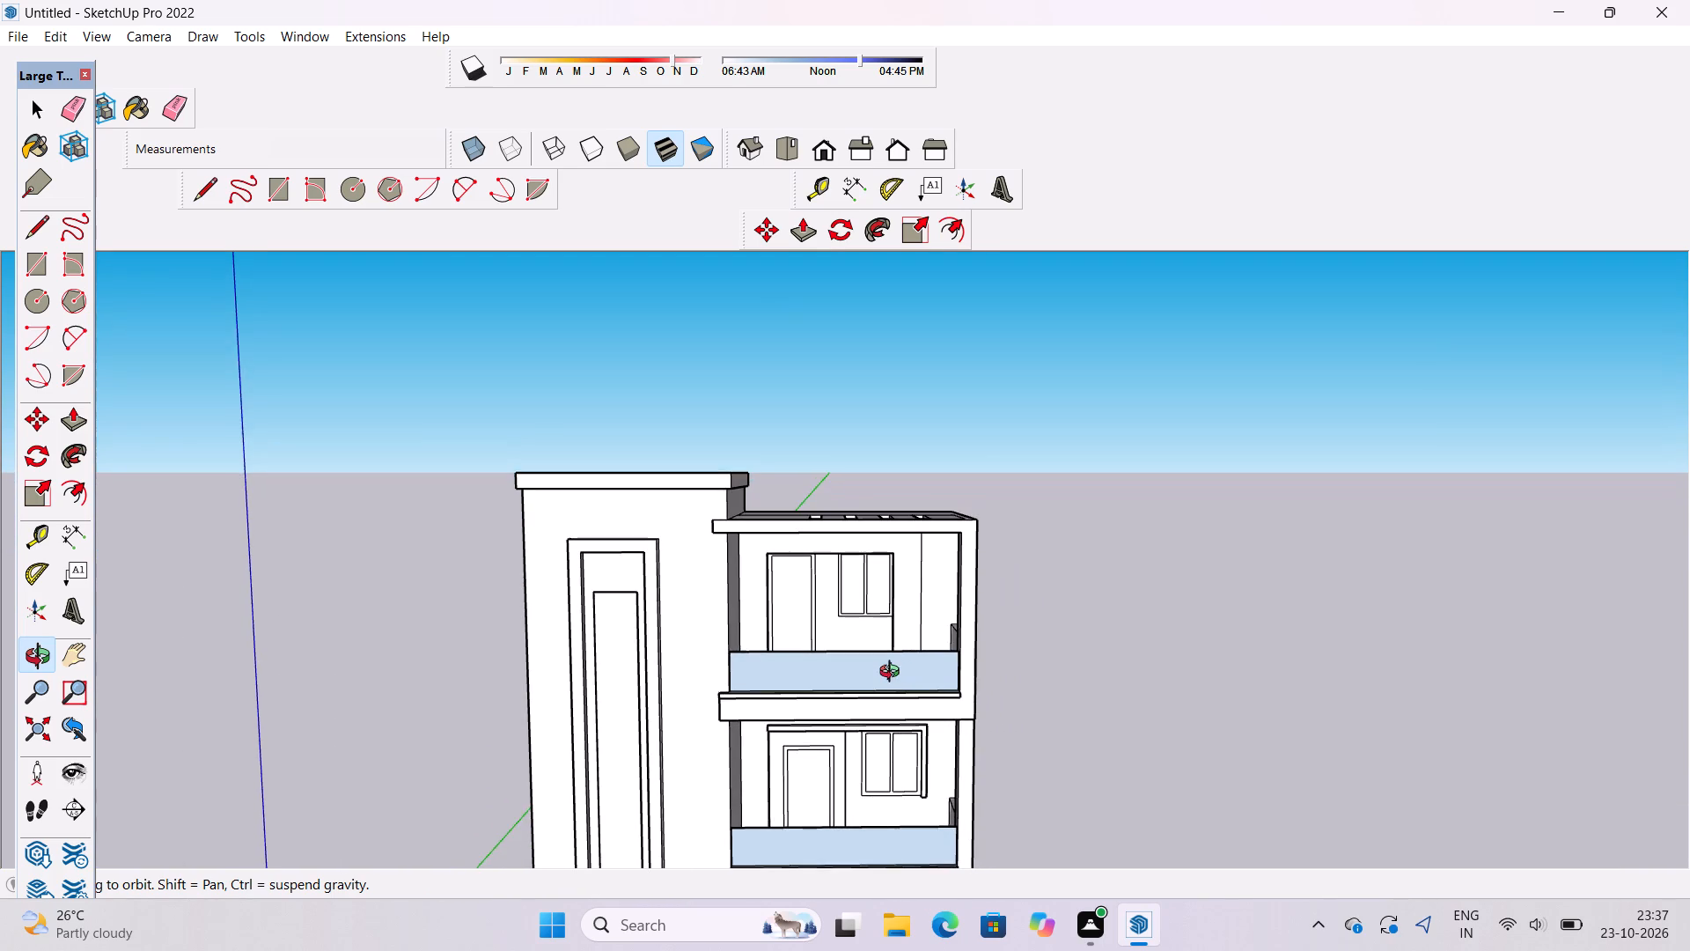
left_click_drag(893, 674, 889, 651)
left_click_drag(917, 621, 856, 704)
scroll(932, 612, "up", 5)
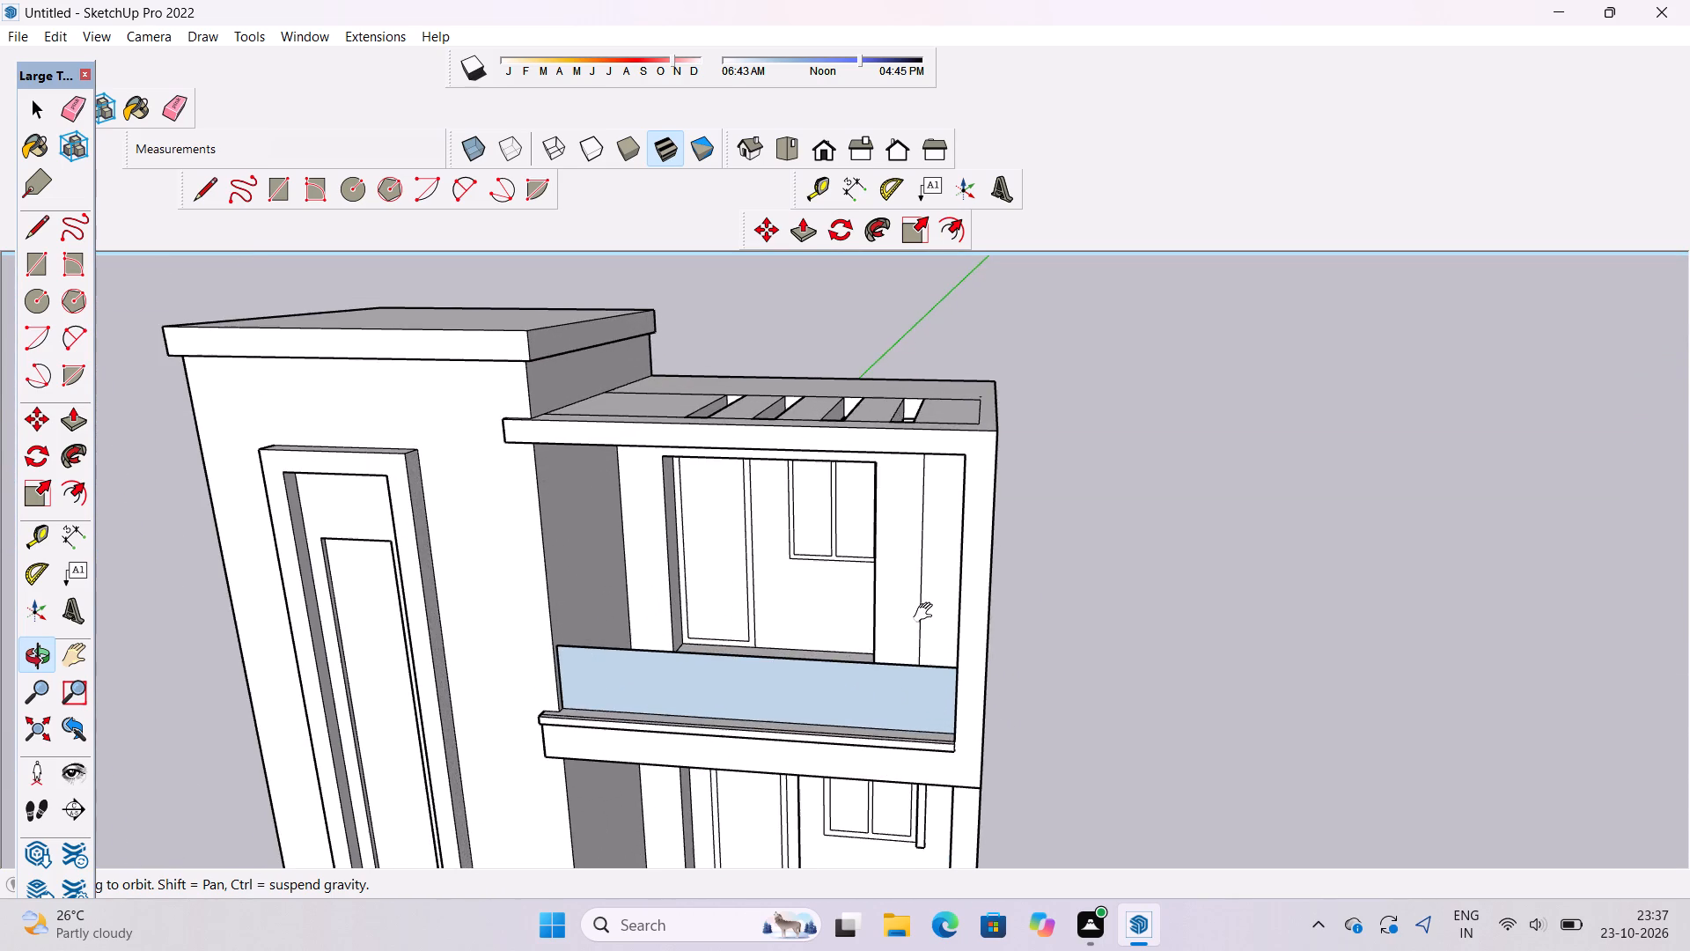
left_click_drag(927, 613, 922, 640)
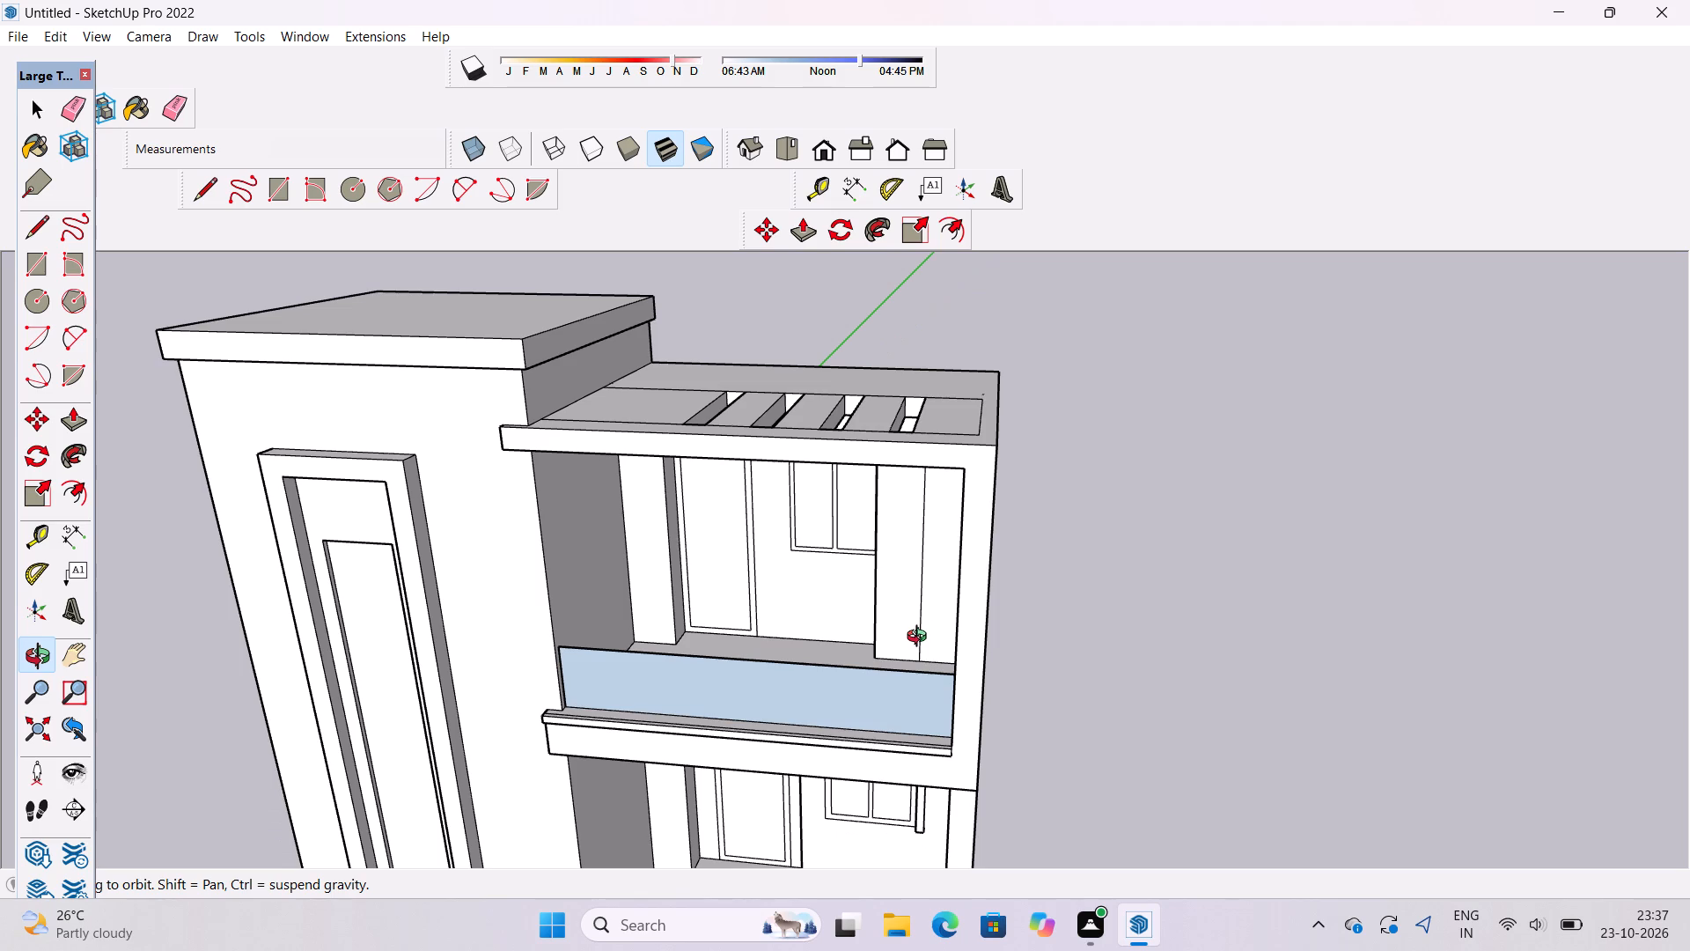
scroll(919, 638, "down", 1)
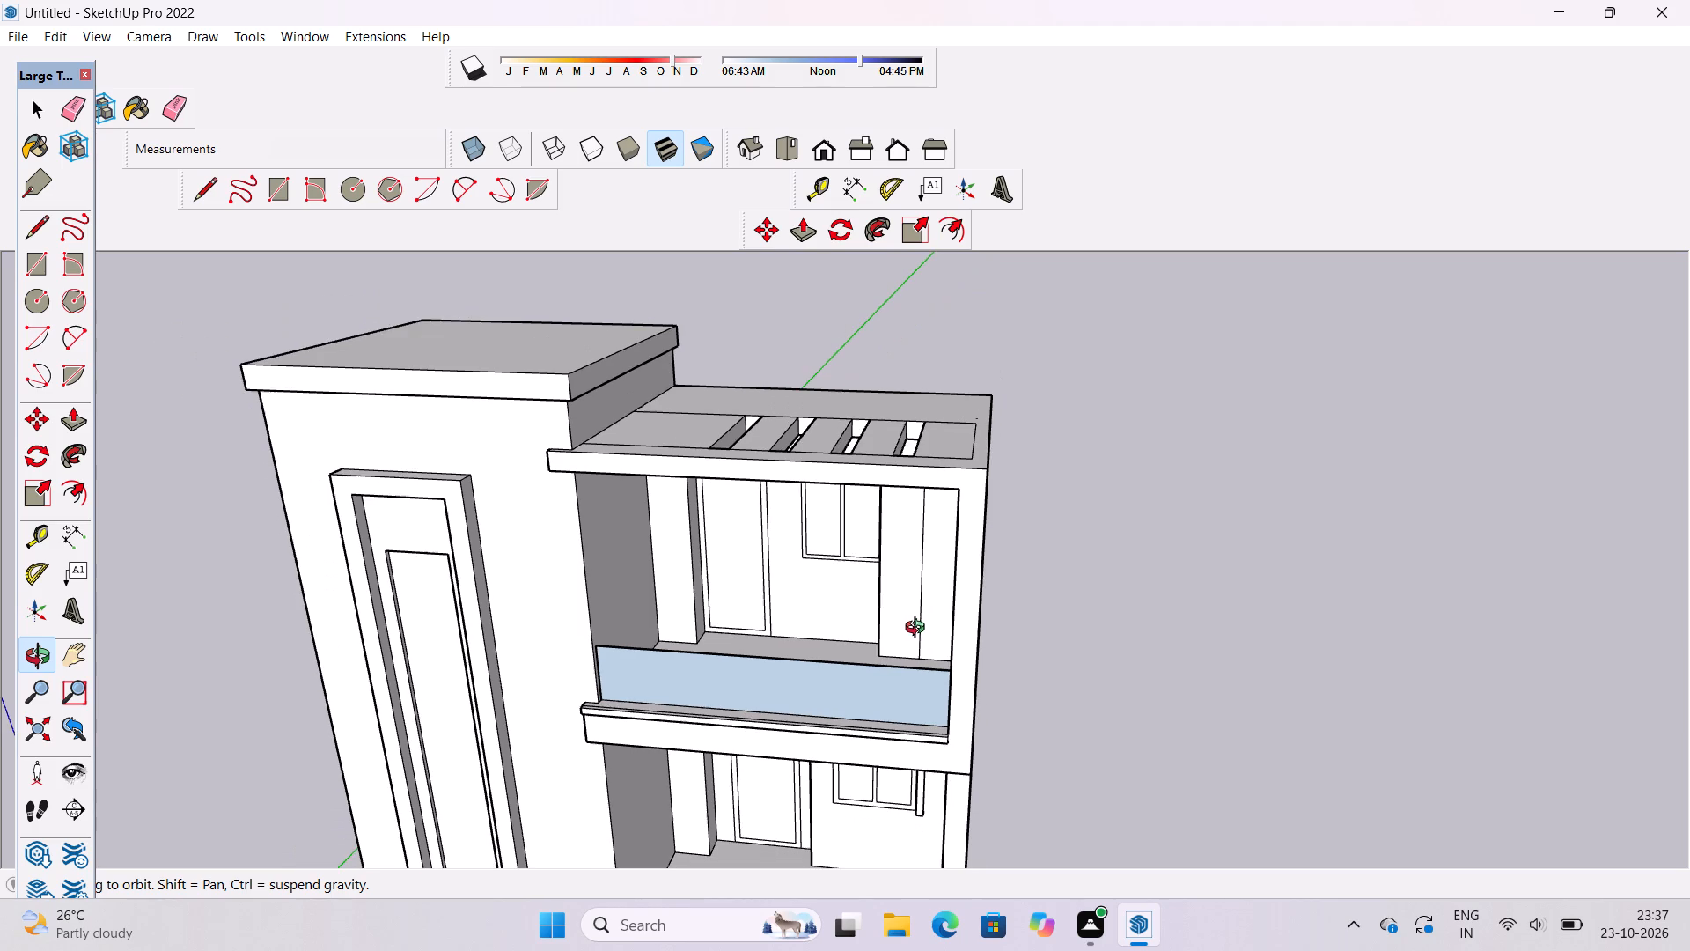
left_click_drag(923, 615, 923, 587, "shift")
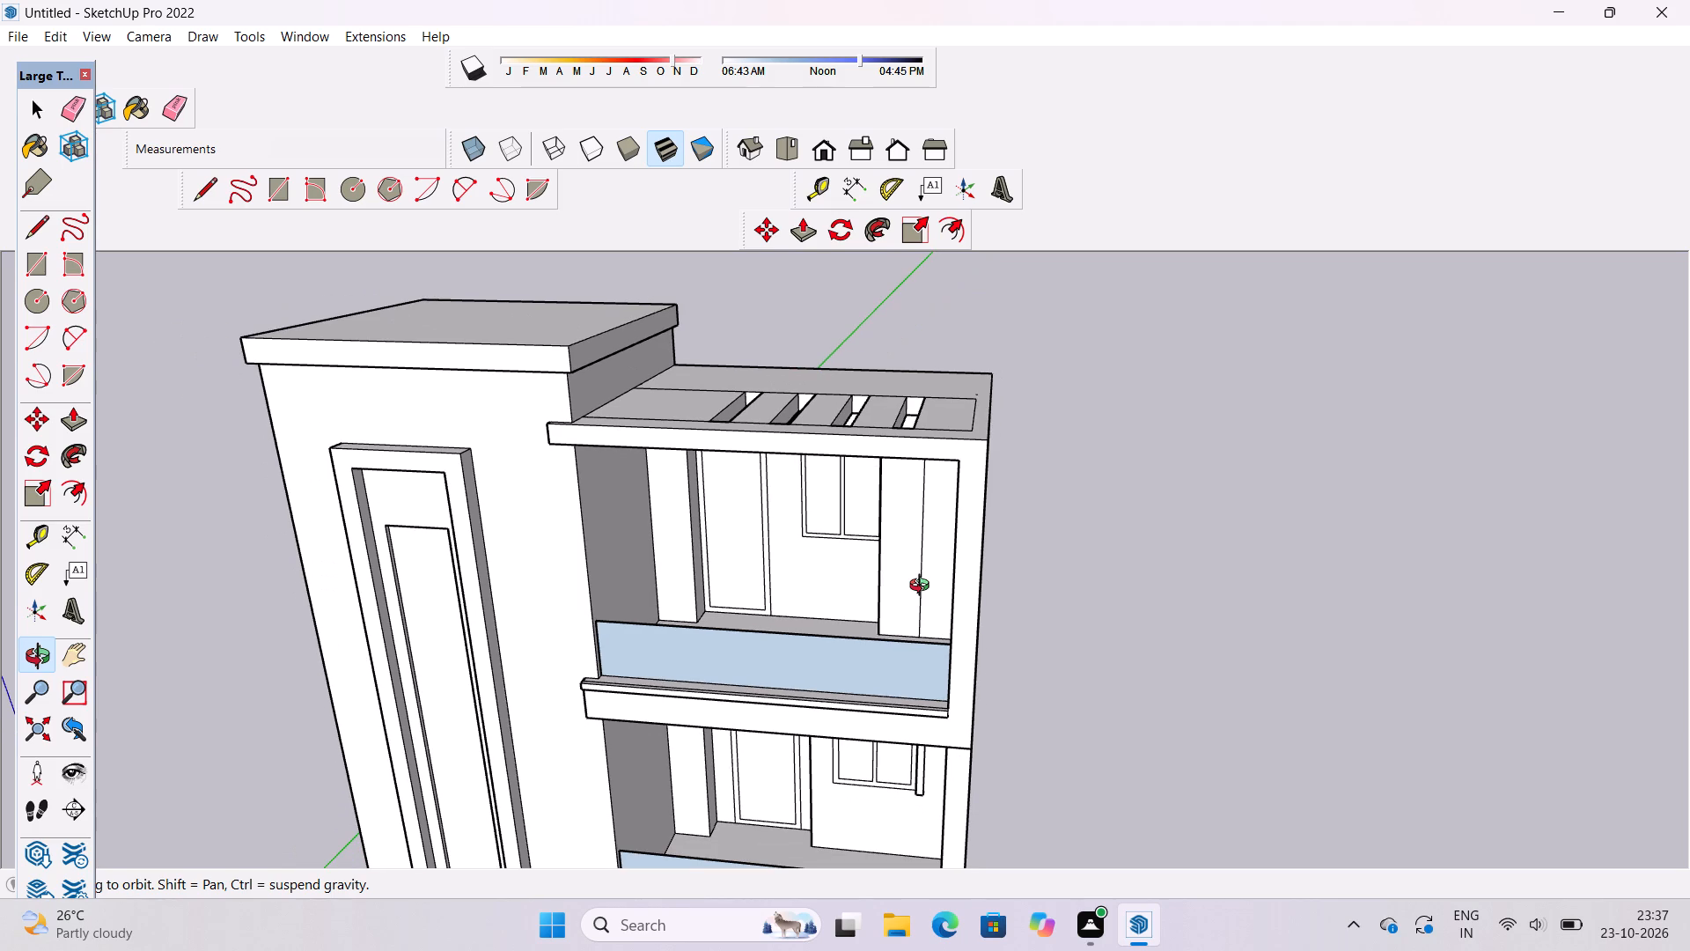
scroll(923, 587, "up", 2)
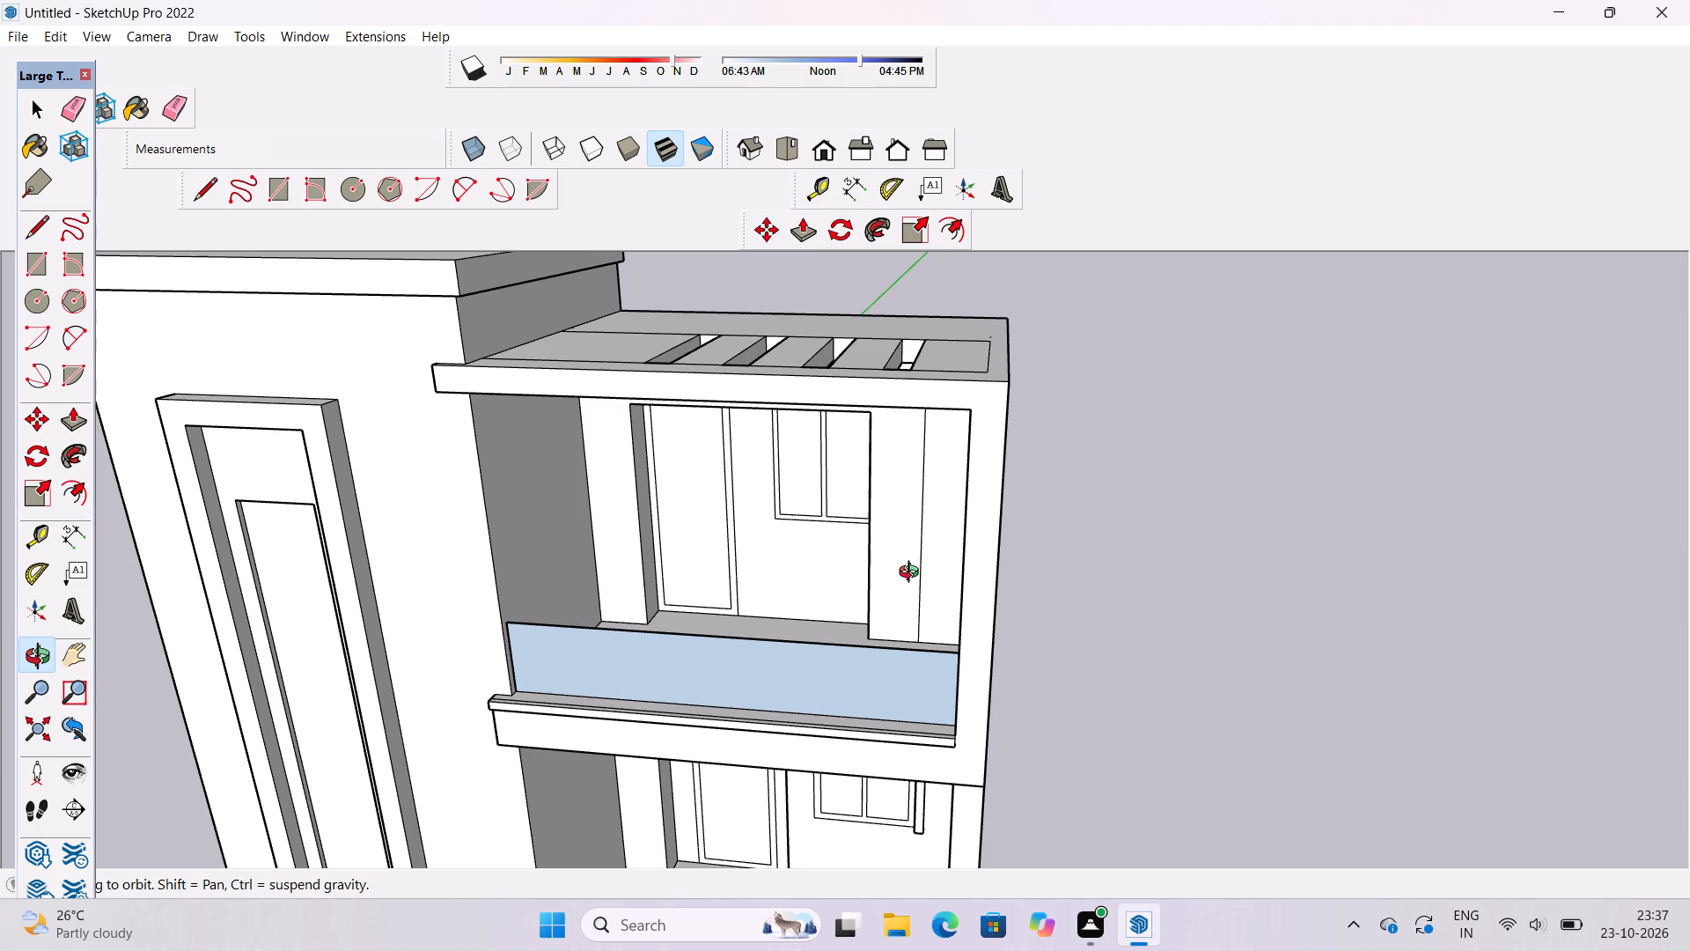
scroll(913, 574, "down", 1)
left_click_drag(917, 608, 941, 616)
left_click_drag(943, 623, 937, 566)
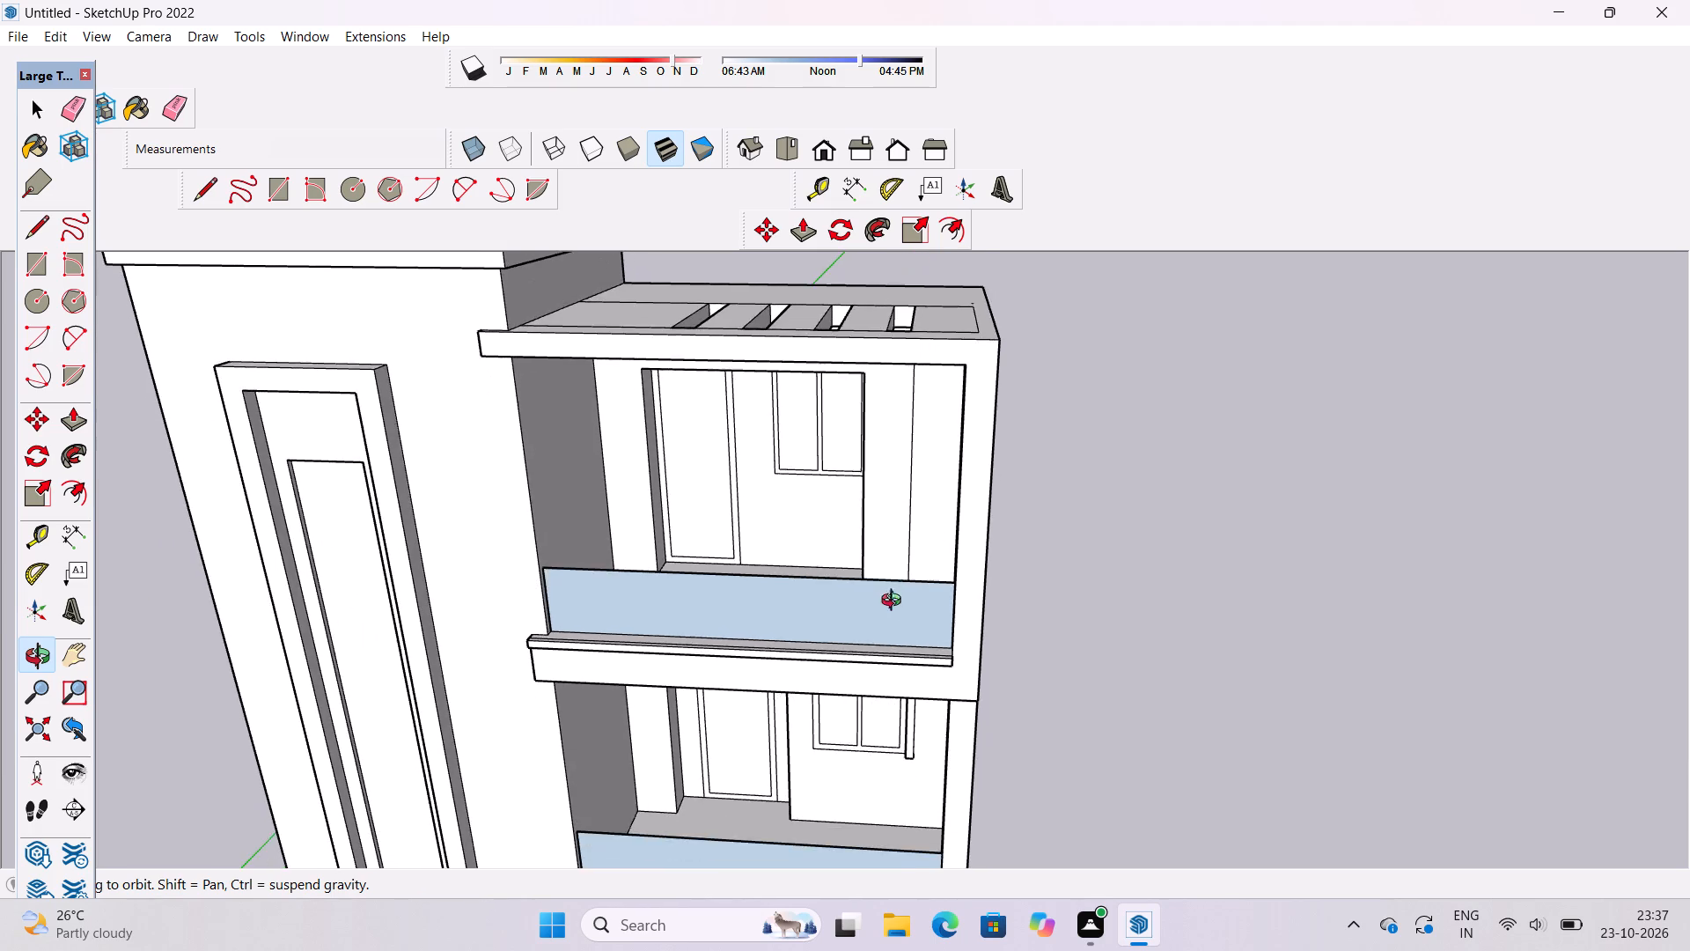
left_click_drag(892, 604, 1006, 400)
scroll(940, 423, "up", 2)
left_click_drag(929, 429, 1013, 480, "shift")
left_click_drag(1013, 480, 960, 515)
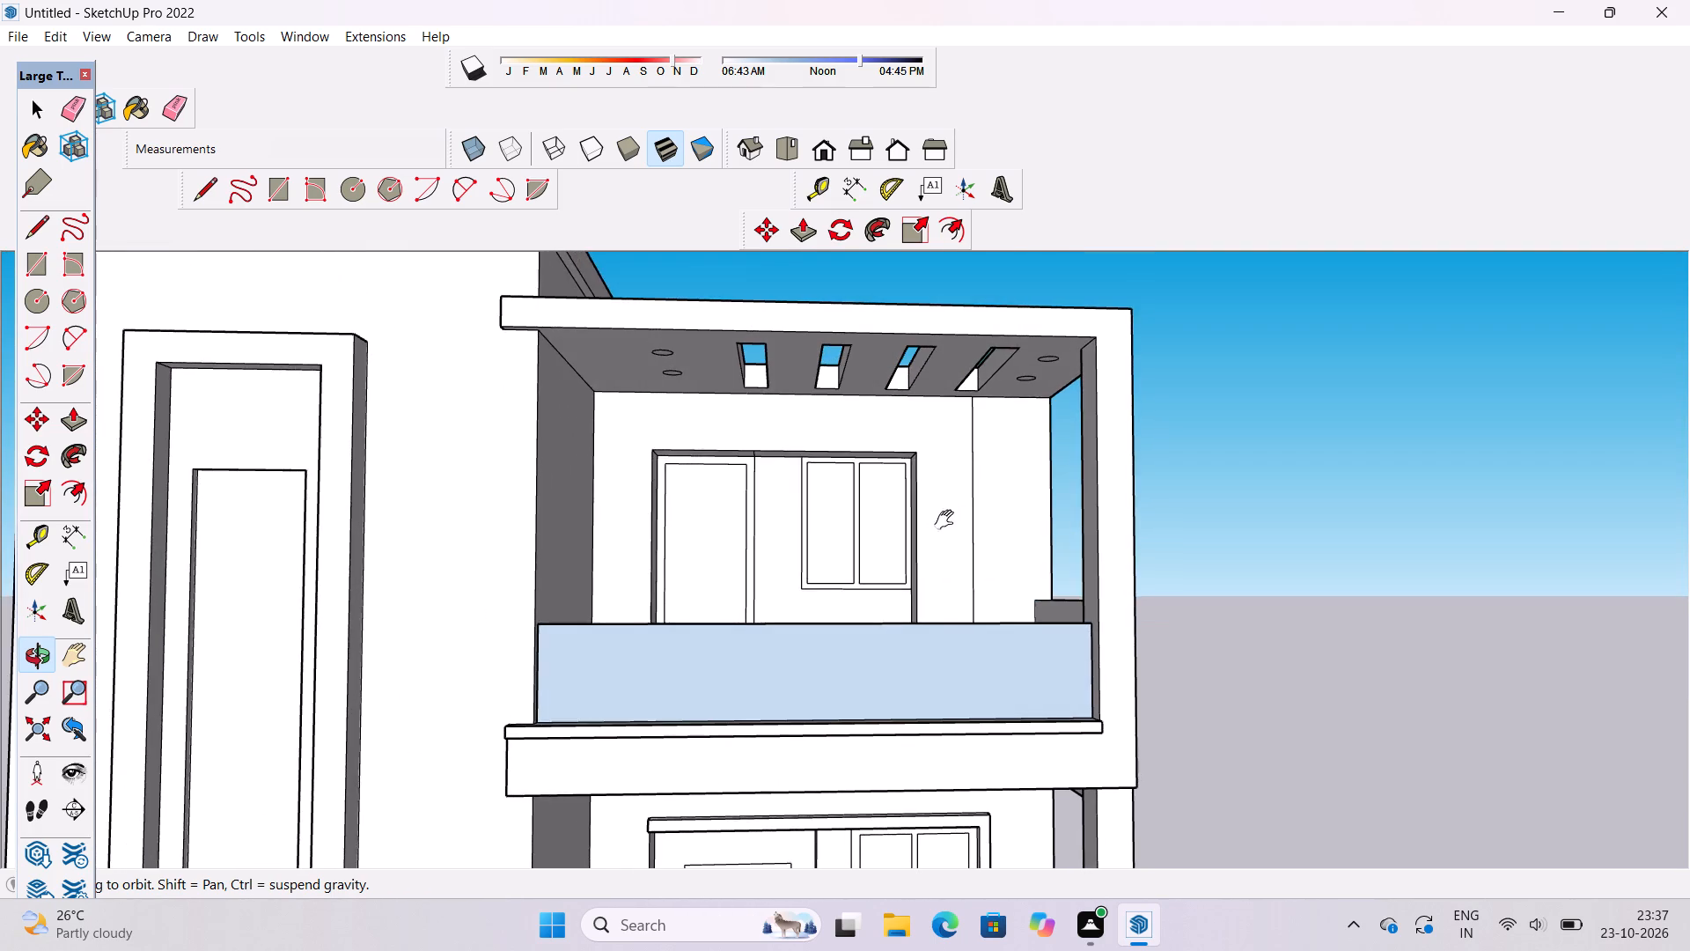
left_click_drag(948, 520, 944, 498, "shift")
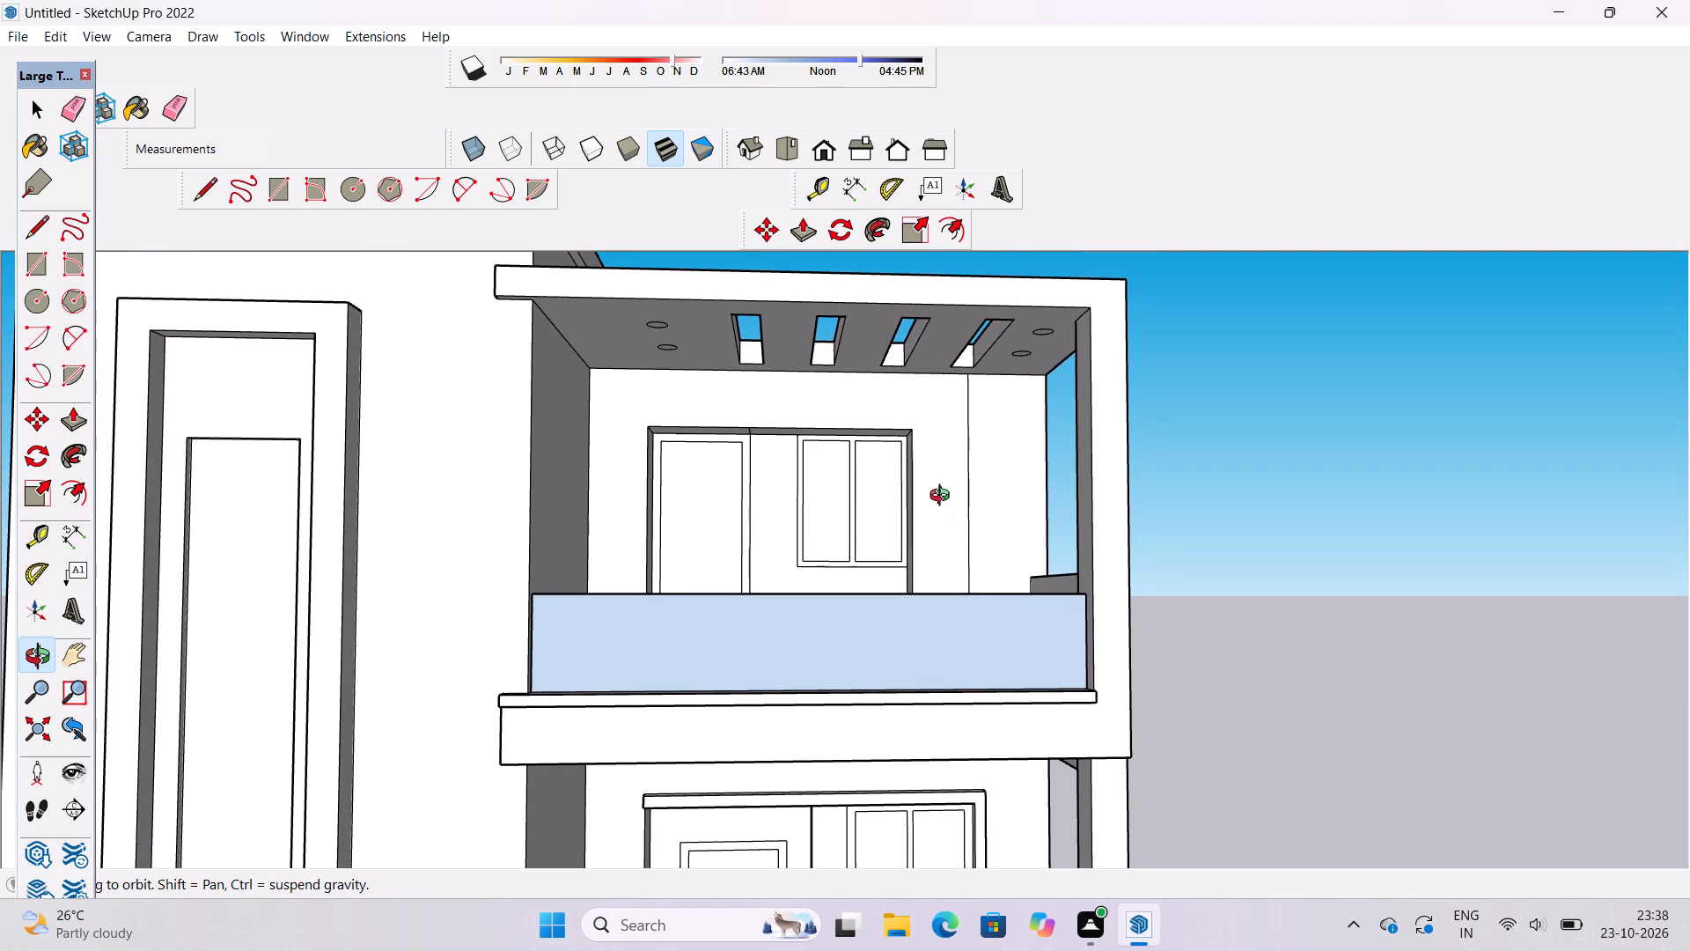
scroll(944, 498, "down", 3)
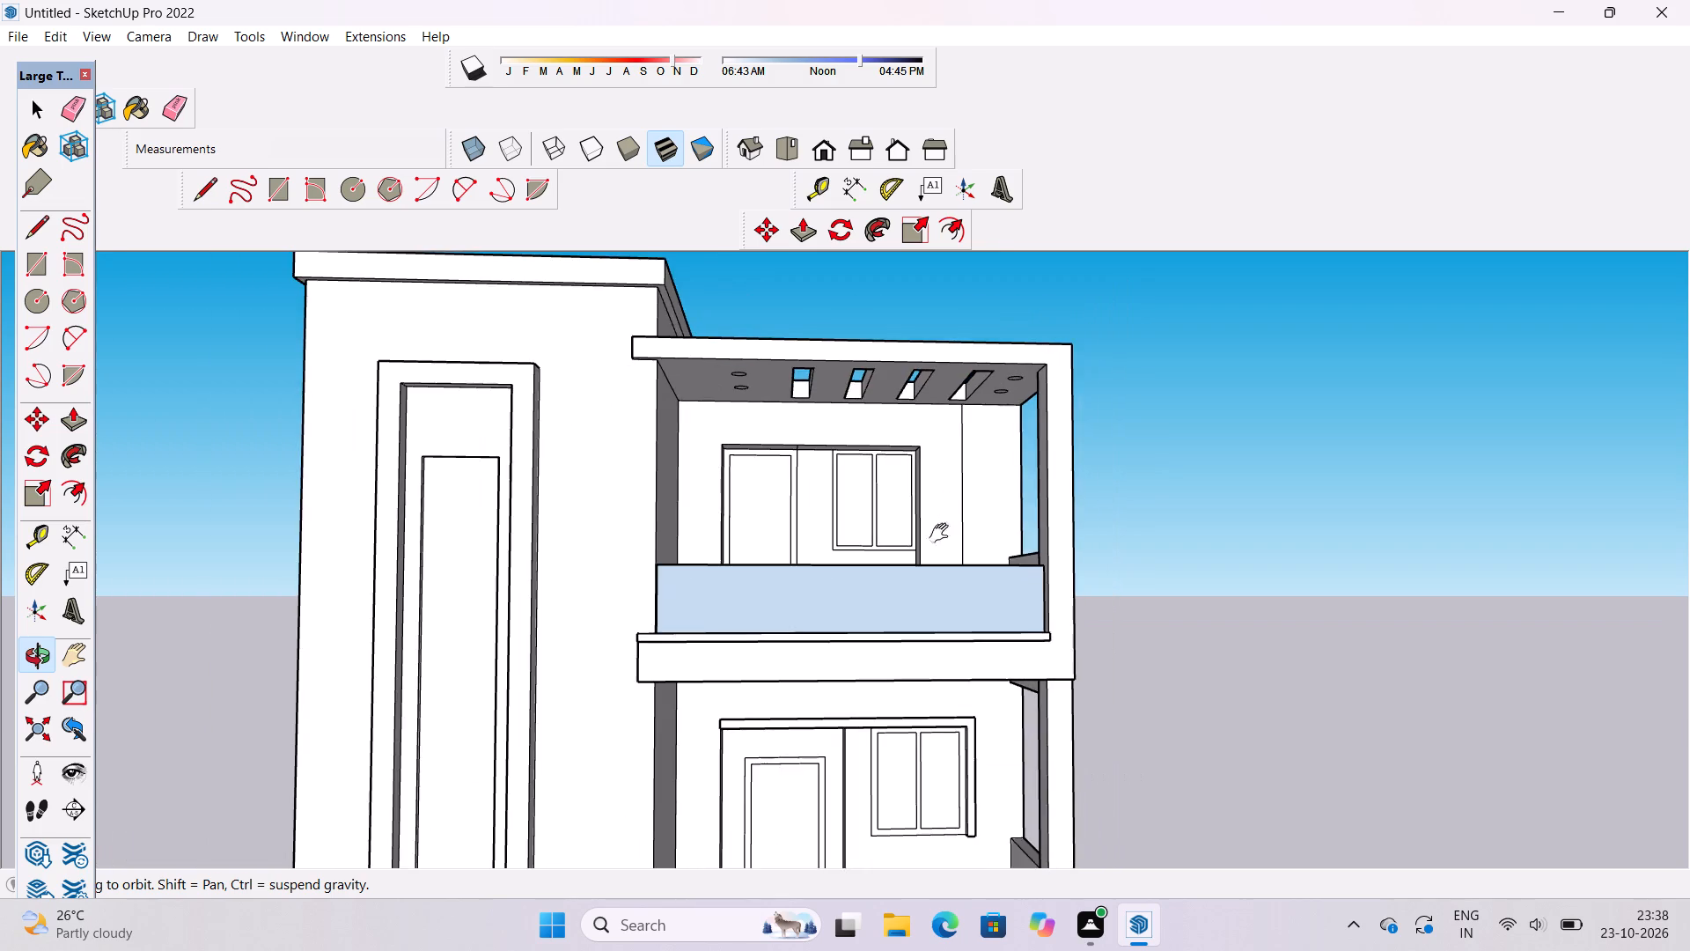
left_click_drag(942, 545, 937, 495, "shift")
left_click_drag(937, 490, 915, 687)
scroll(919, 499, "up", 3)
left_click_drag(923, 483, 890, 554, "shift")
left_click_drag(885, 560, 872, 495)
left_click_drag(872, 490, 874, 510, "shift")
left_click_drag(878, 512, 868, 518)
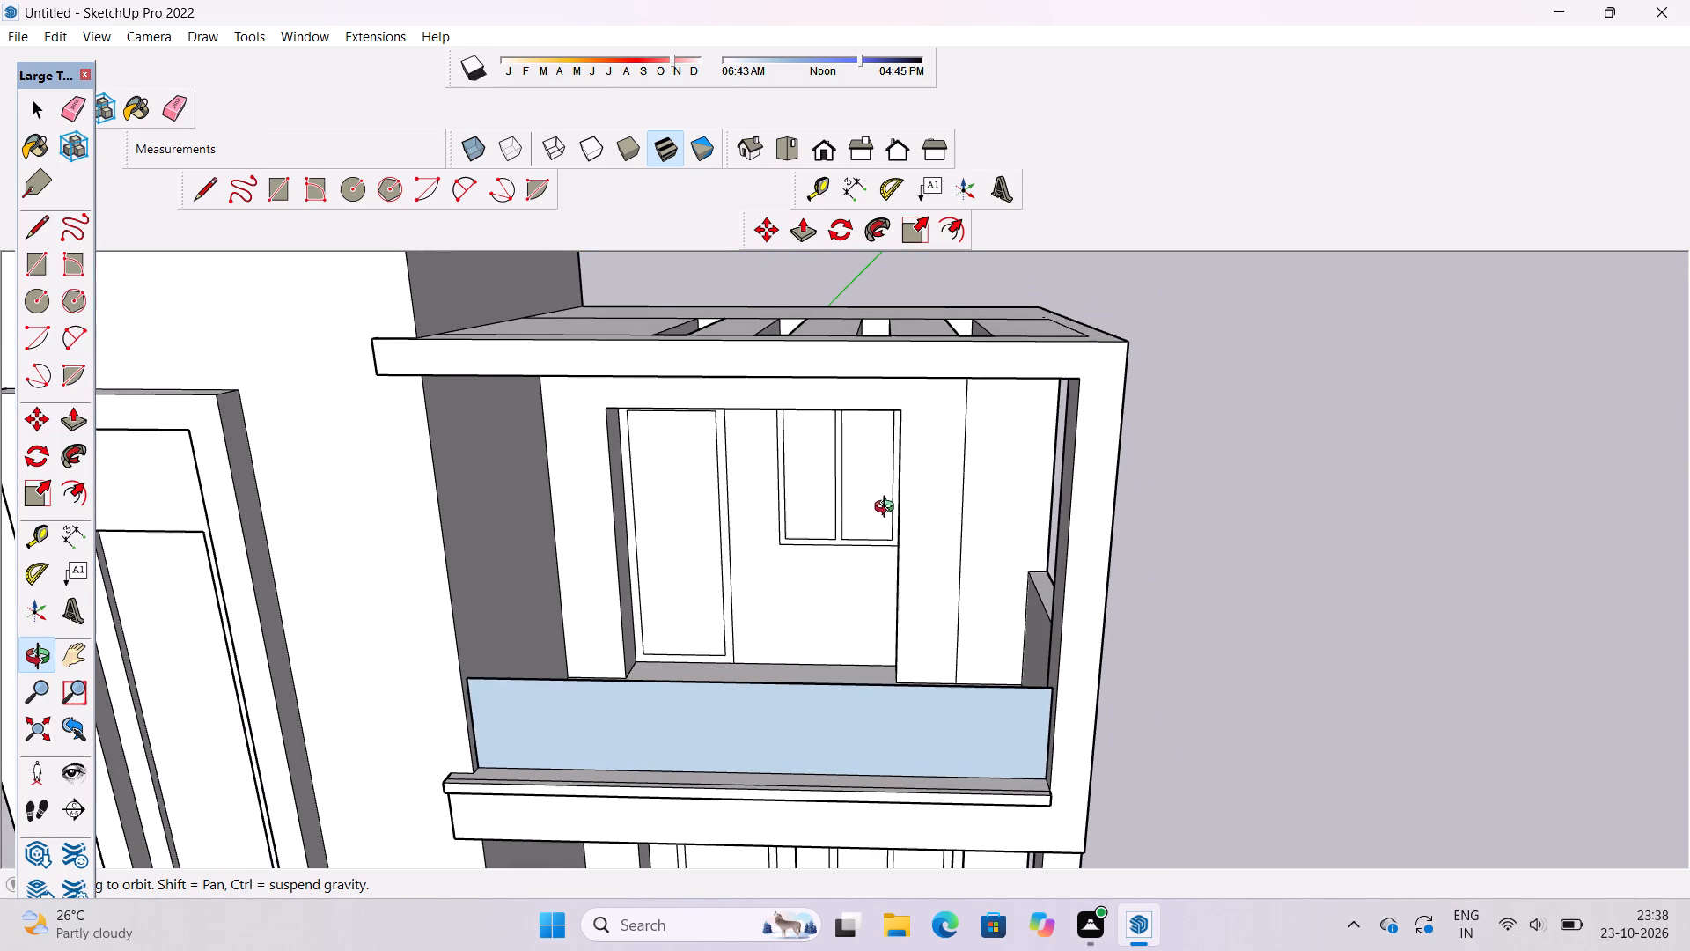
left_click_drag(888, 510, 844, 532)
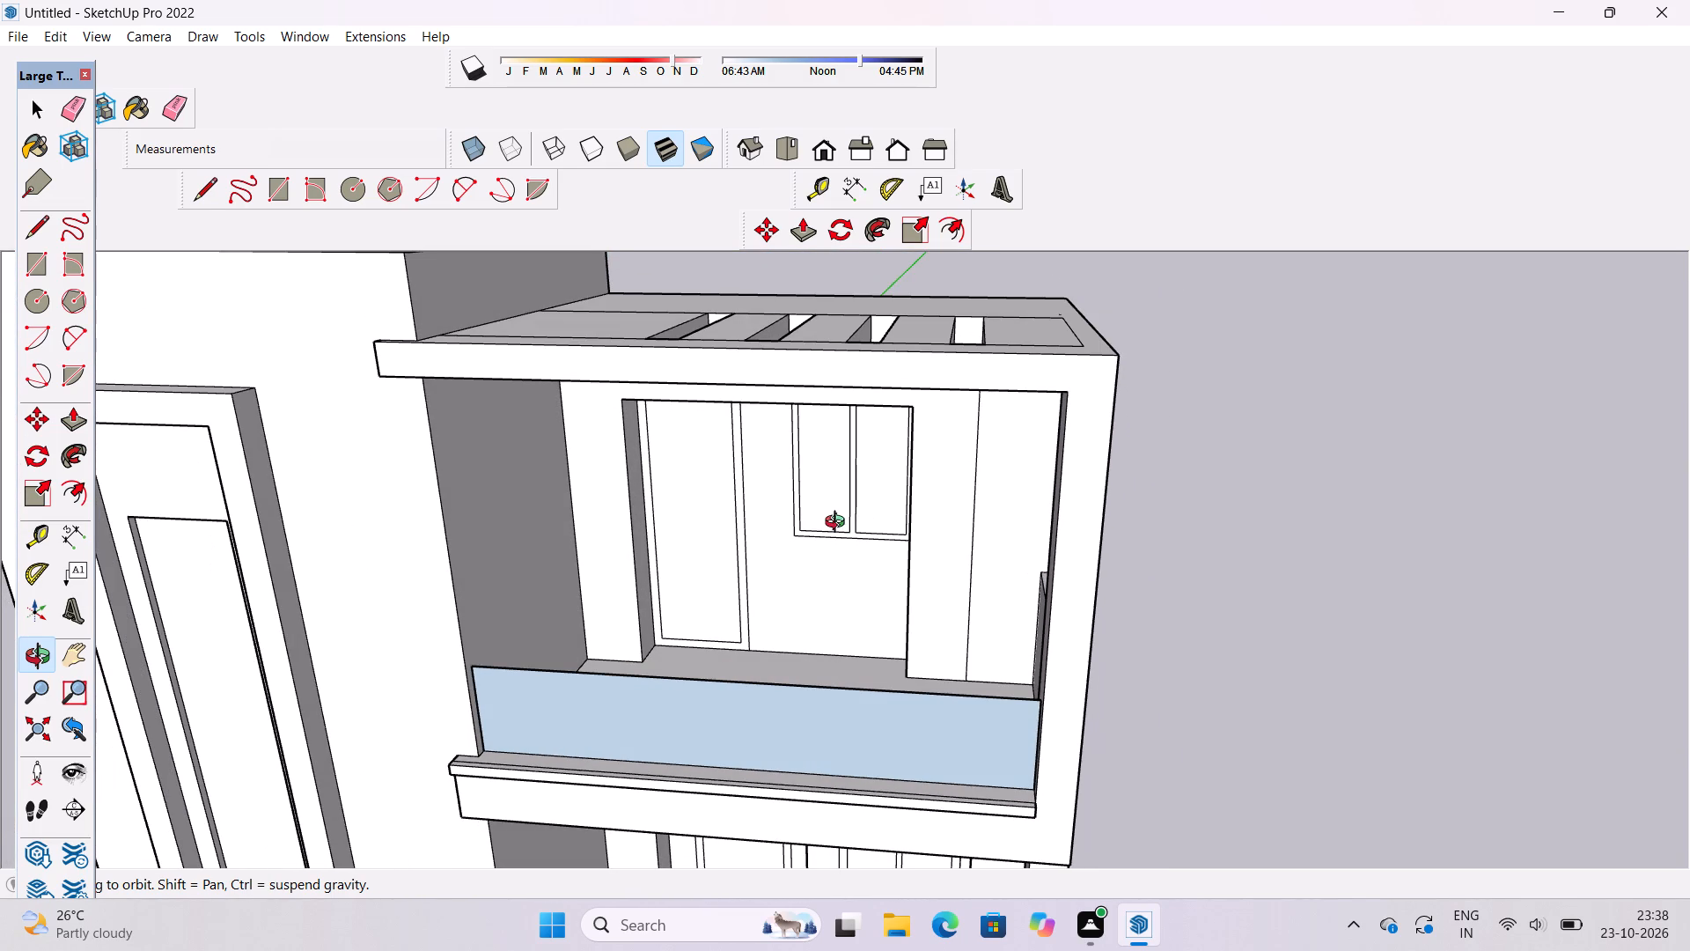
left_click_drag(850, 542, 850, 505, "shift")
left_click_drag(851, 495, 851, 475)
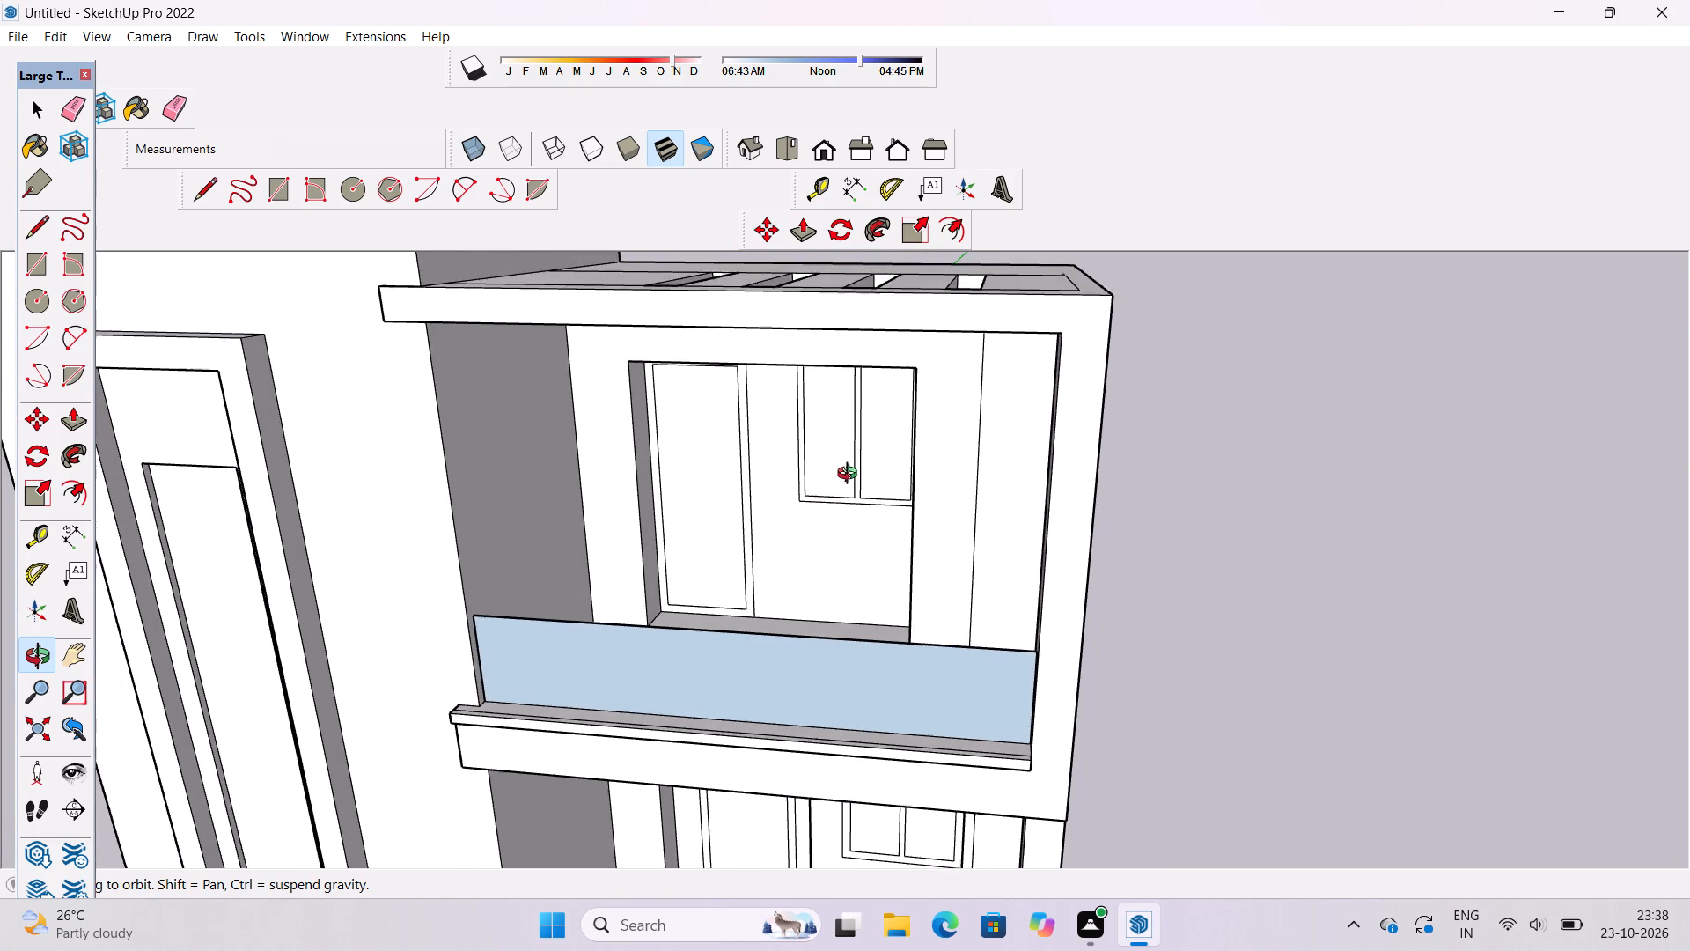
left_click_drag(851, 475, 862, 443)
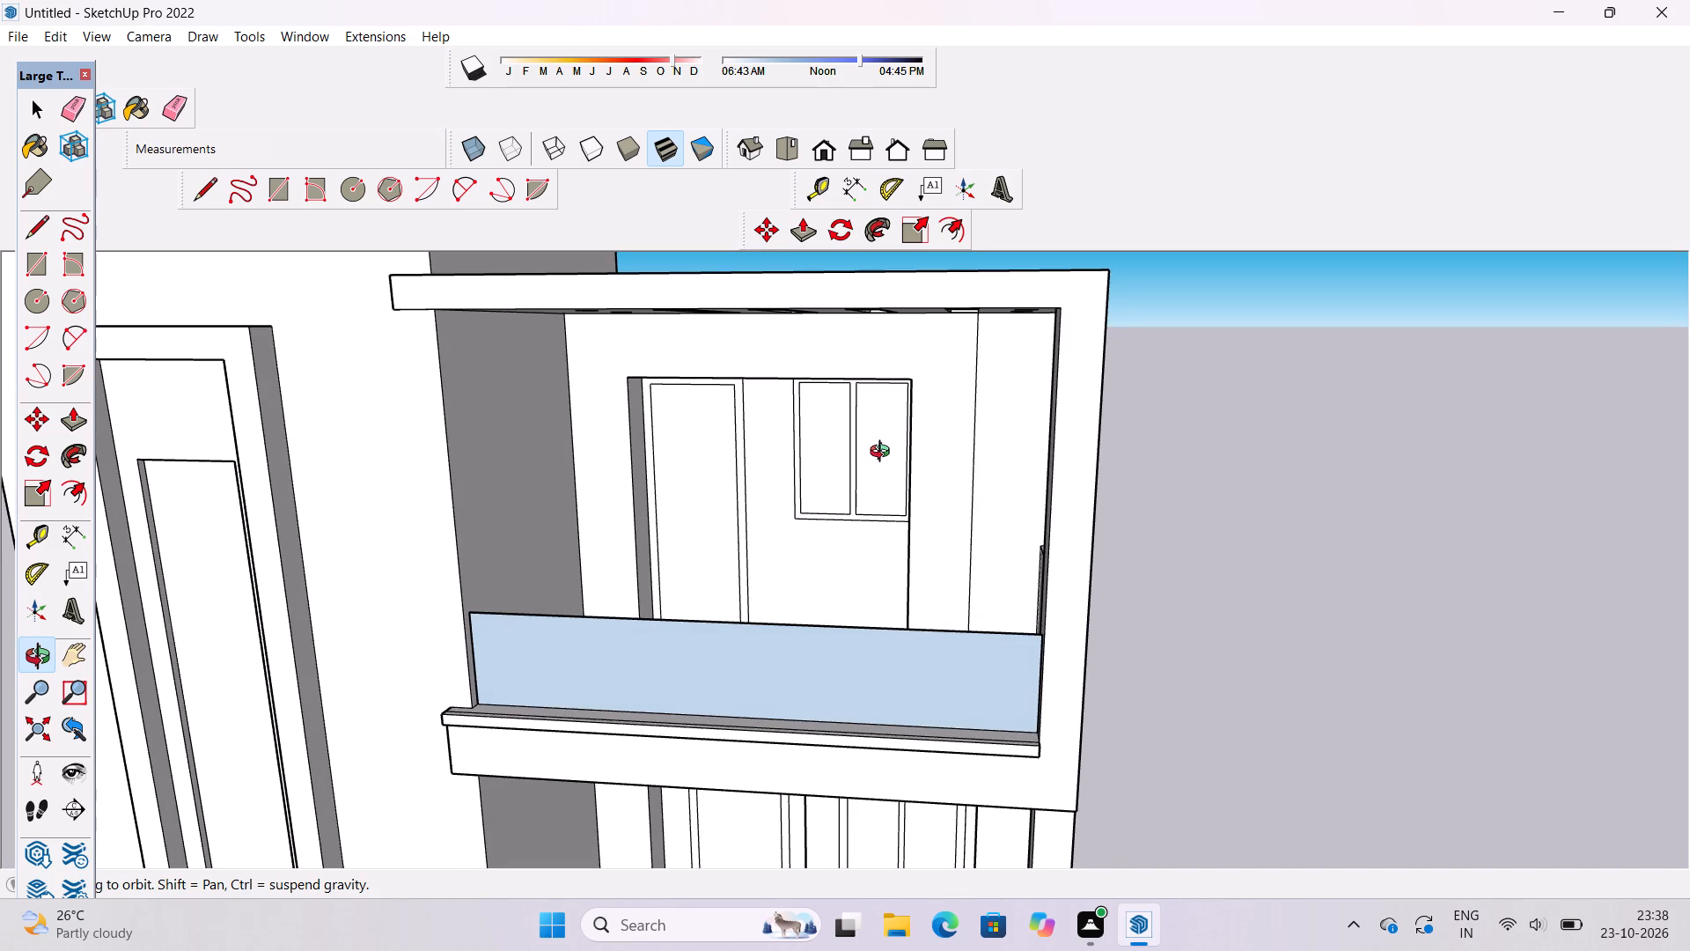
scroll(883, 453, "down", 5)
left_click_drag(879, 516, 878, 469, "shift")
left_click_drag(878, 468, 900, 479)
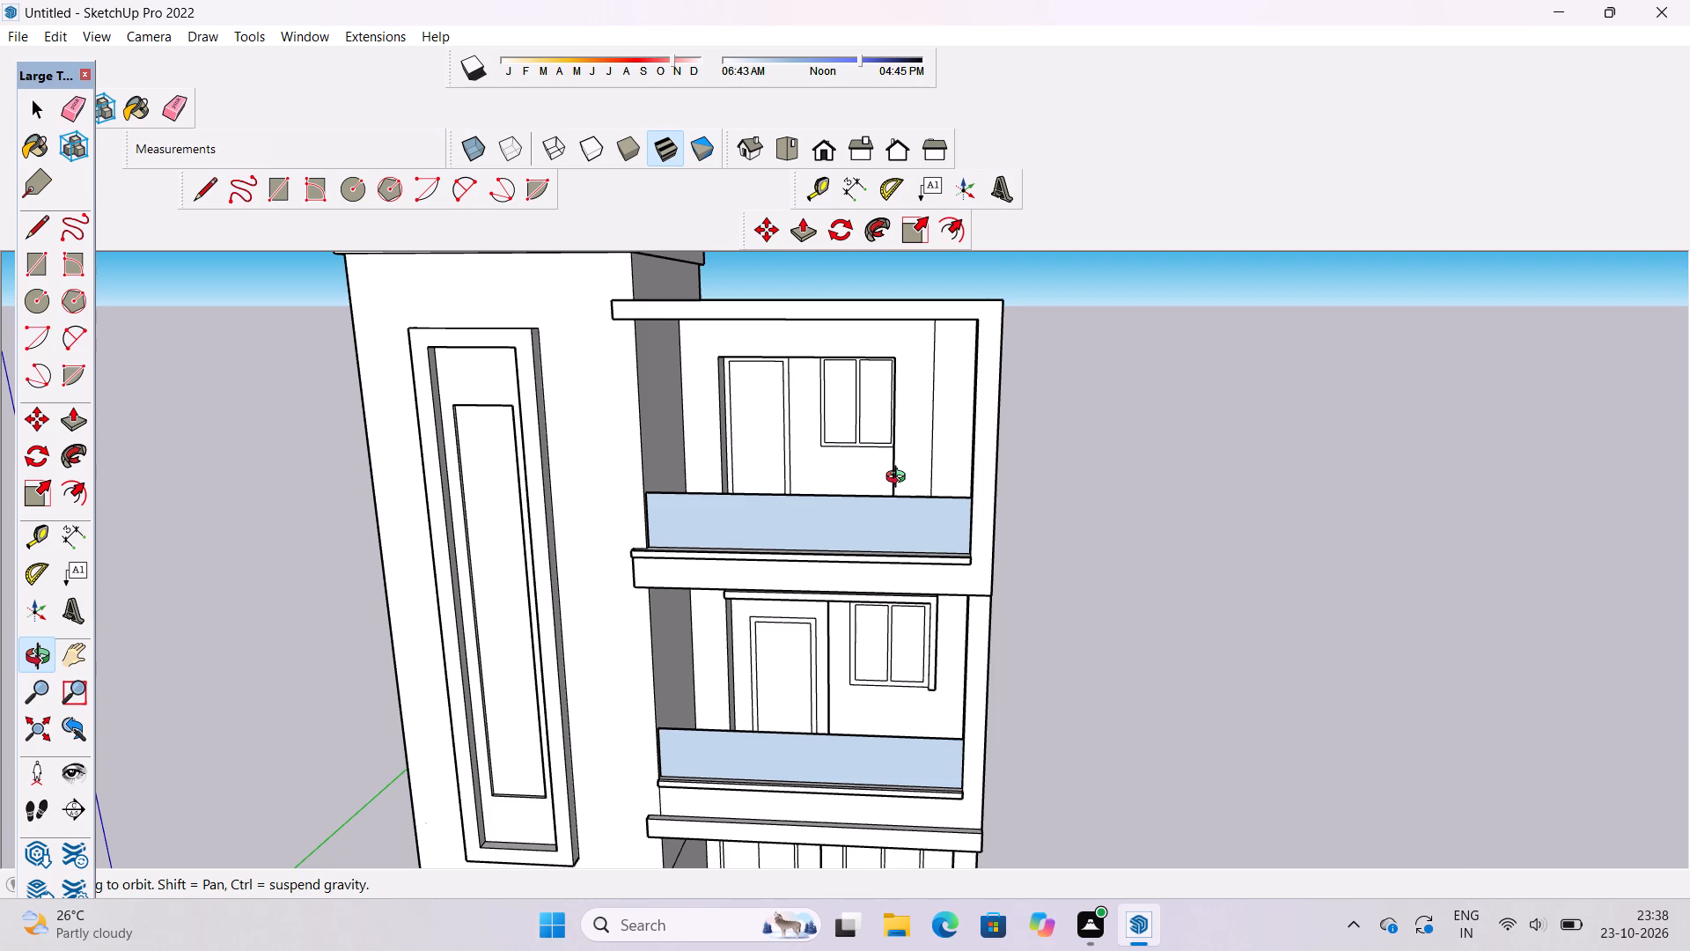
Examine the whole front elevation and the balcony ceilings from straight ahead and from below.
scroll(900, 479, "down", 7)
left_click_drag(850, 589, 854, 576, "shift")
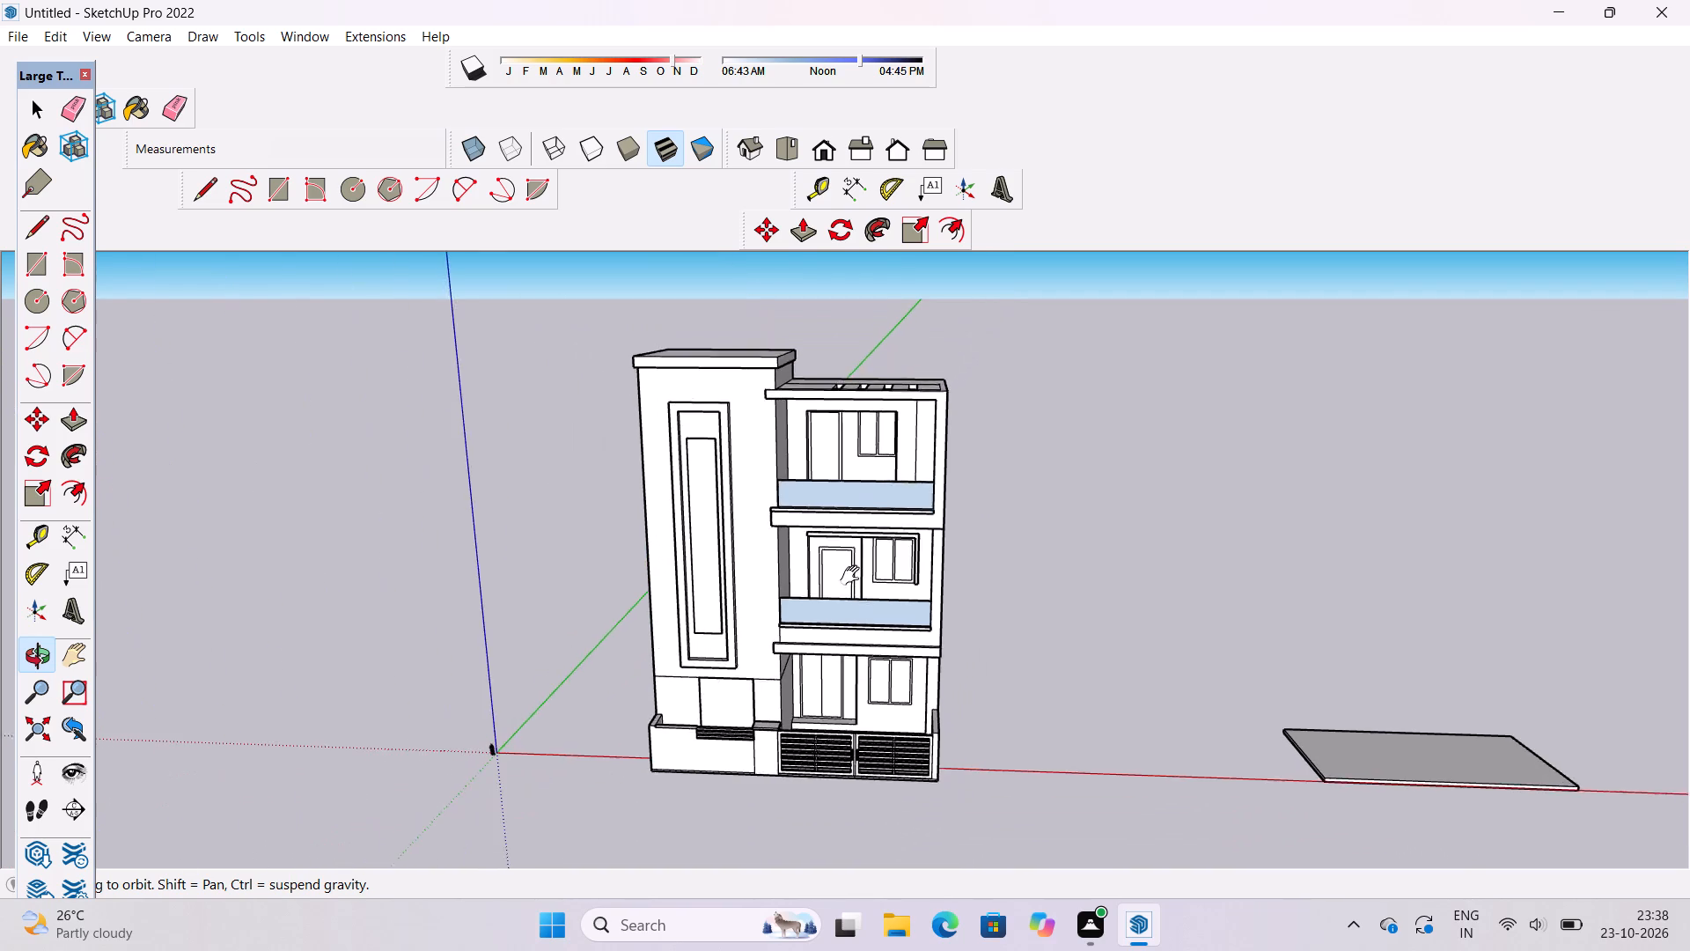
left_click_drag(854, 576, 893, 503, "shift")
left_click_drag(834, 576, 914, 541)
left_click_drag(856, 542, 866, 625, "shift")
left_click_drag(866, 625, 828, 564, "shift")
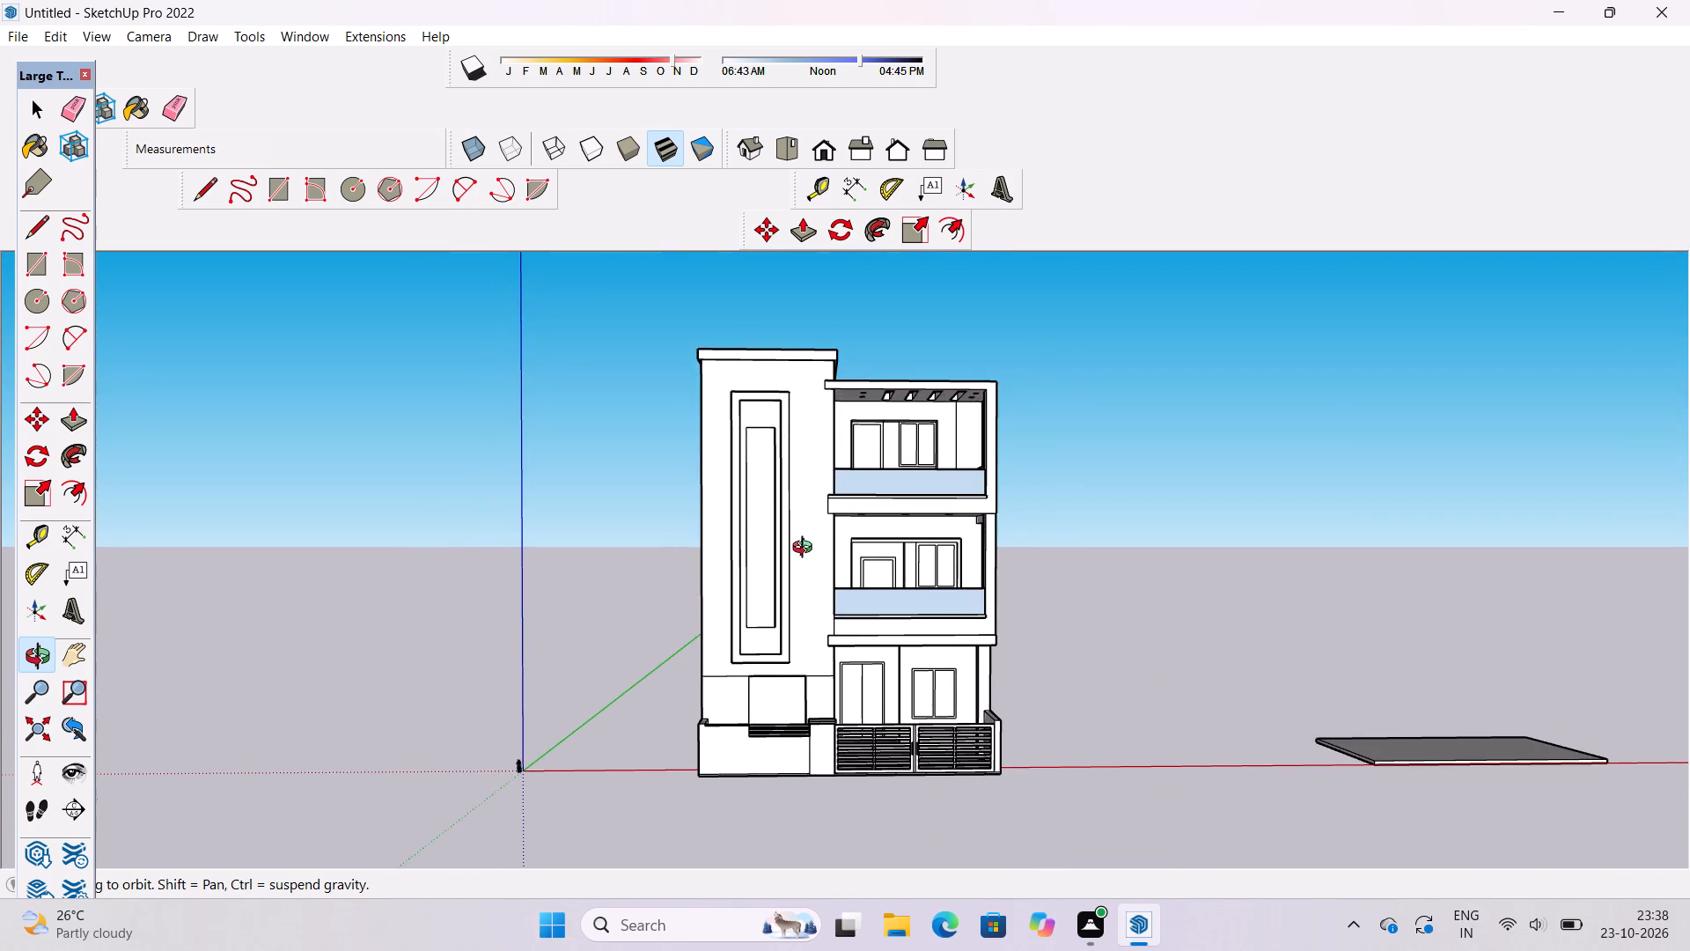
scroll(806, 549, "up", 3)
scroll(805, 549, "down", 2)
left_click_drag(812, 560, 667, 626, "shift")
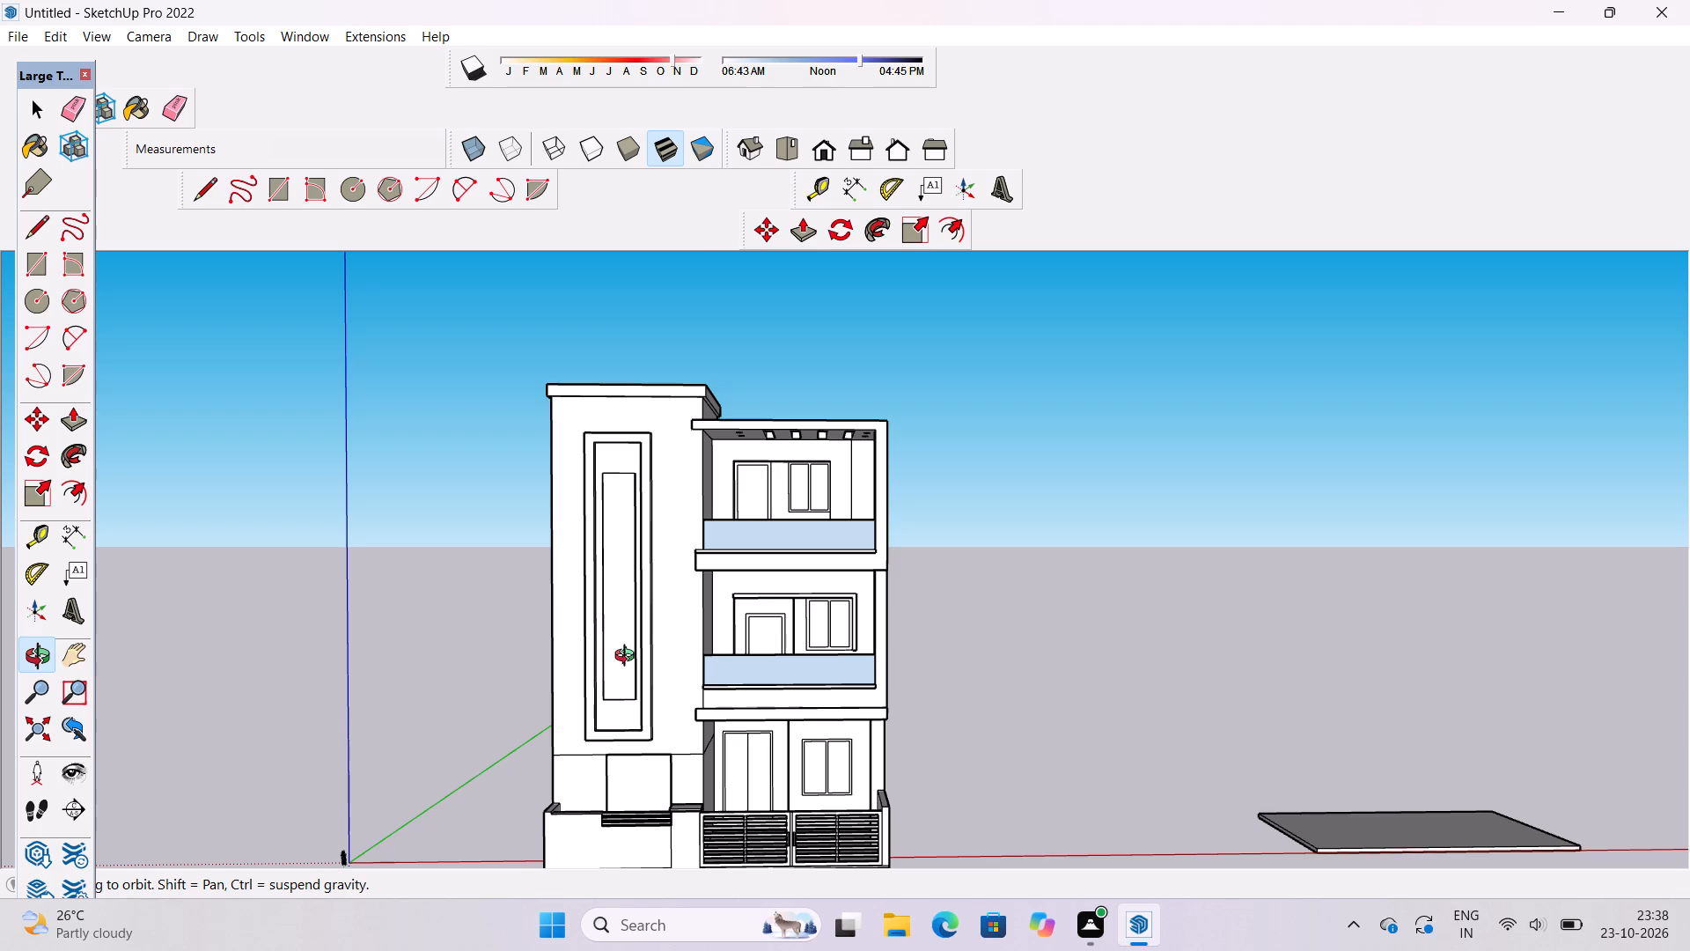
scroll(626, 657, "down", 4)
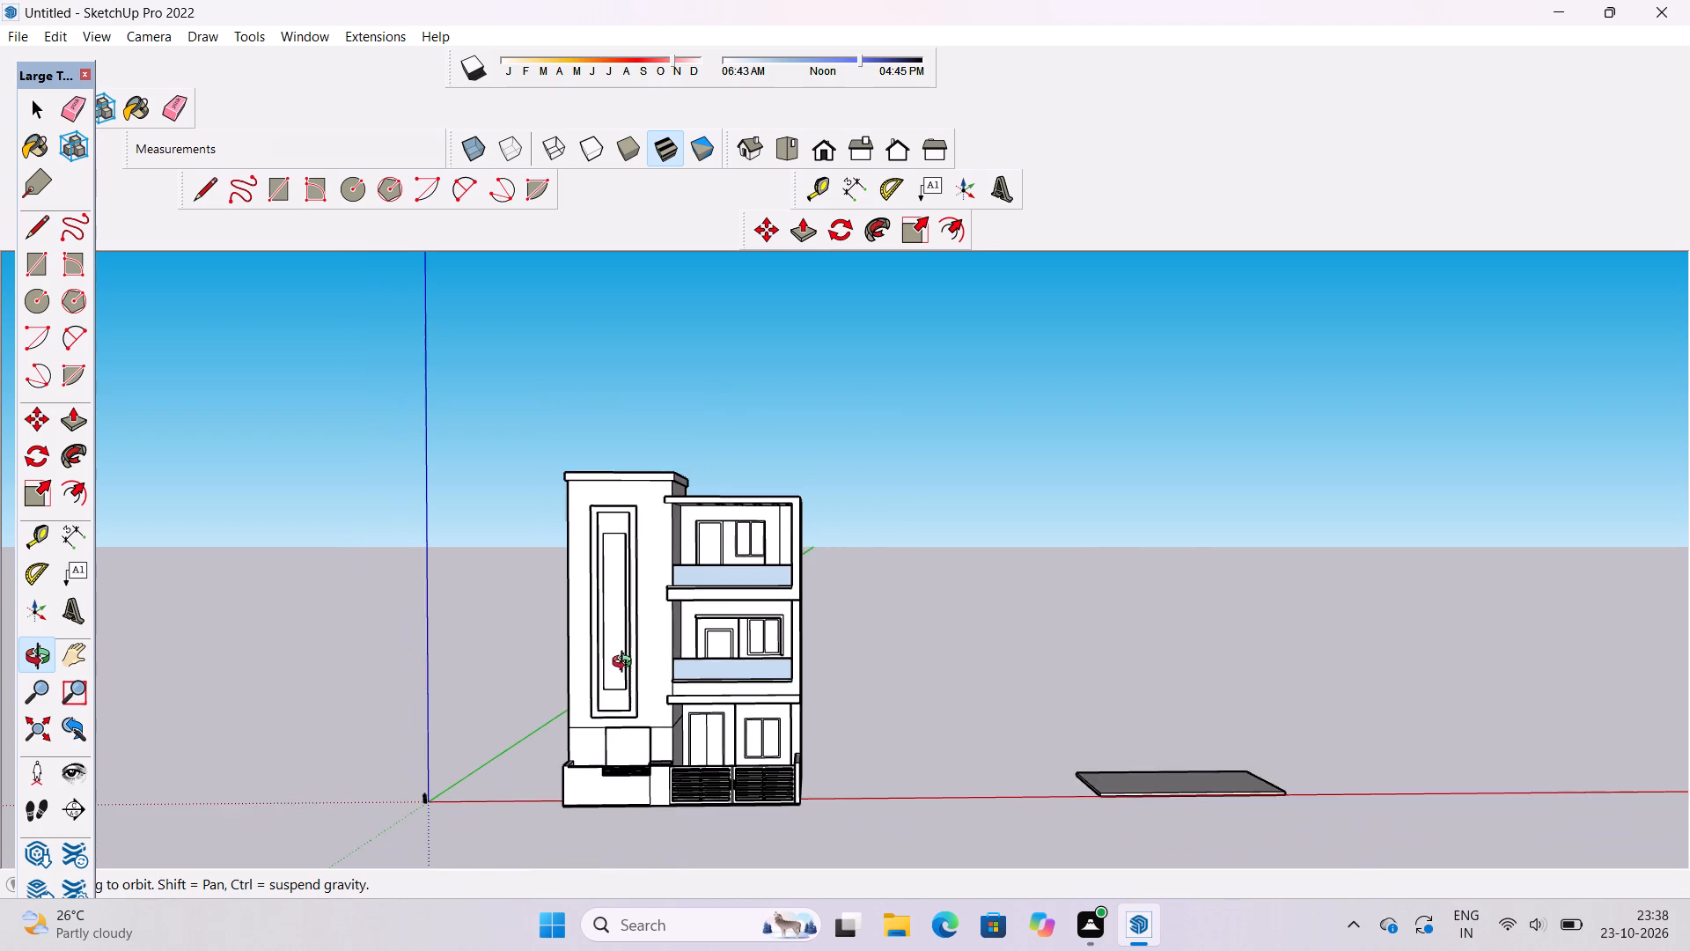
scroll(626, 665, "up", 3, "shift")
left_click_drag(640, 662, 652, 704, "shift")
left_click_drag(653, 705, 705, 434)
left_click_drag(885, 579, 792, 611)
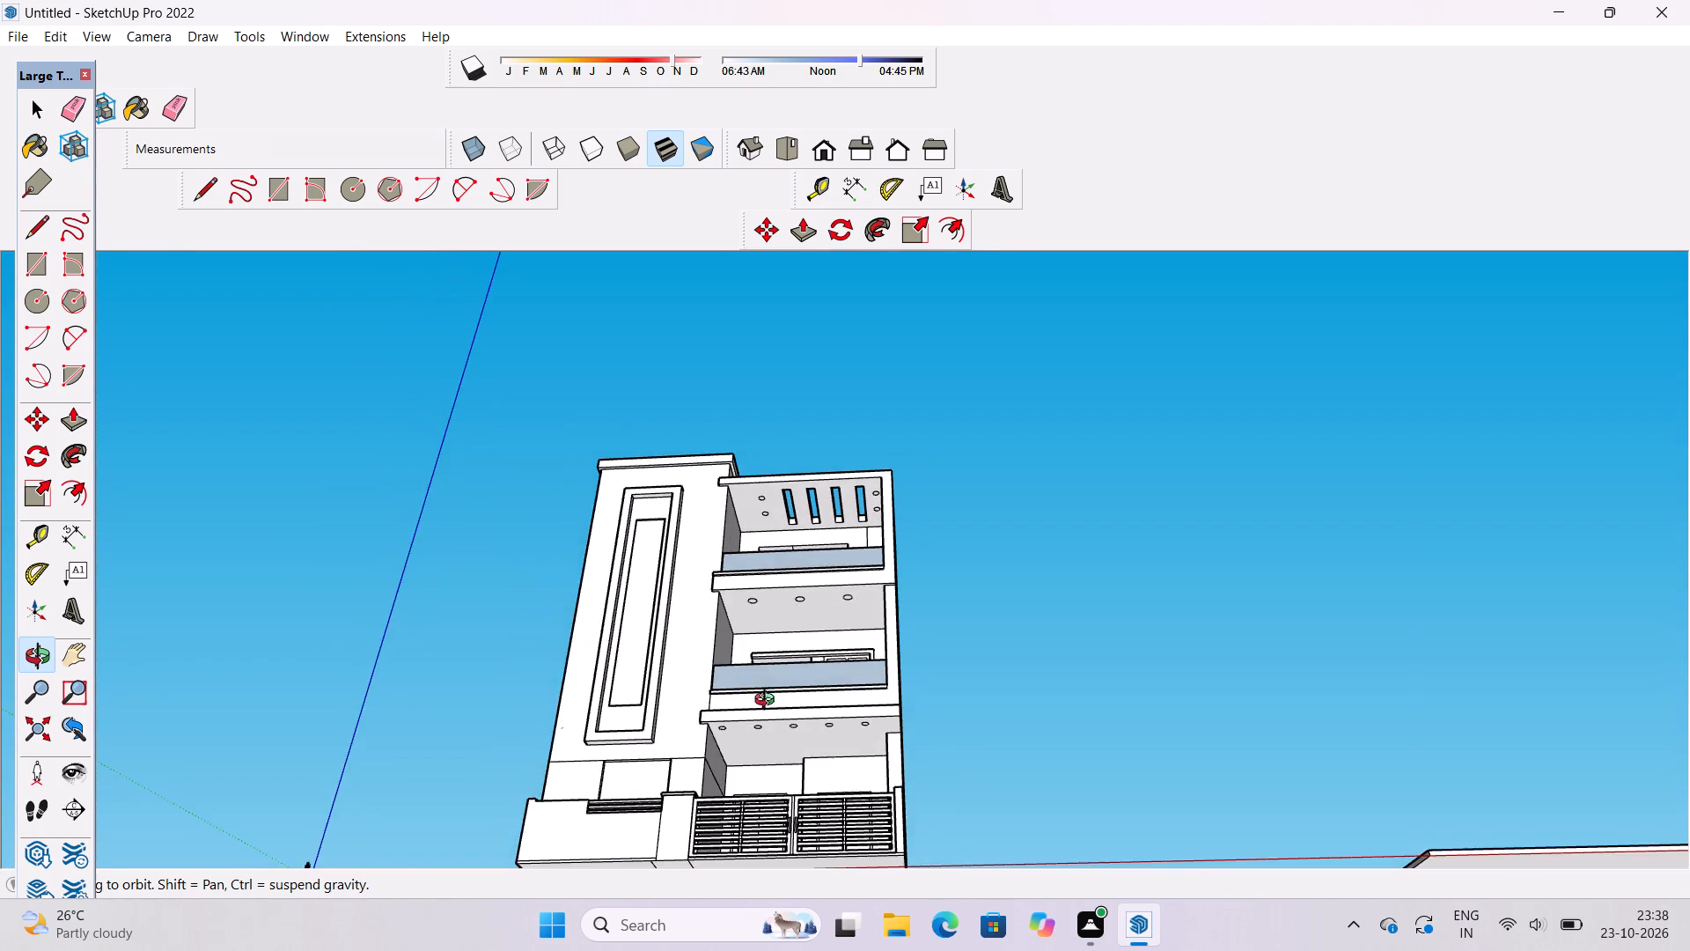
left_click_drag(768, 702, 757, 622, "shift")
left_click_drag(768, 696, 765, 815)
scroll(748, 701, "up", 5)
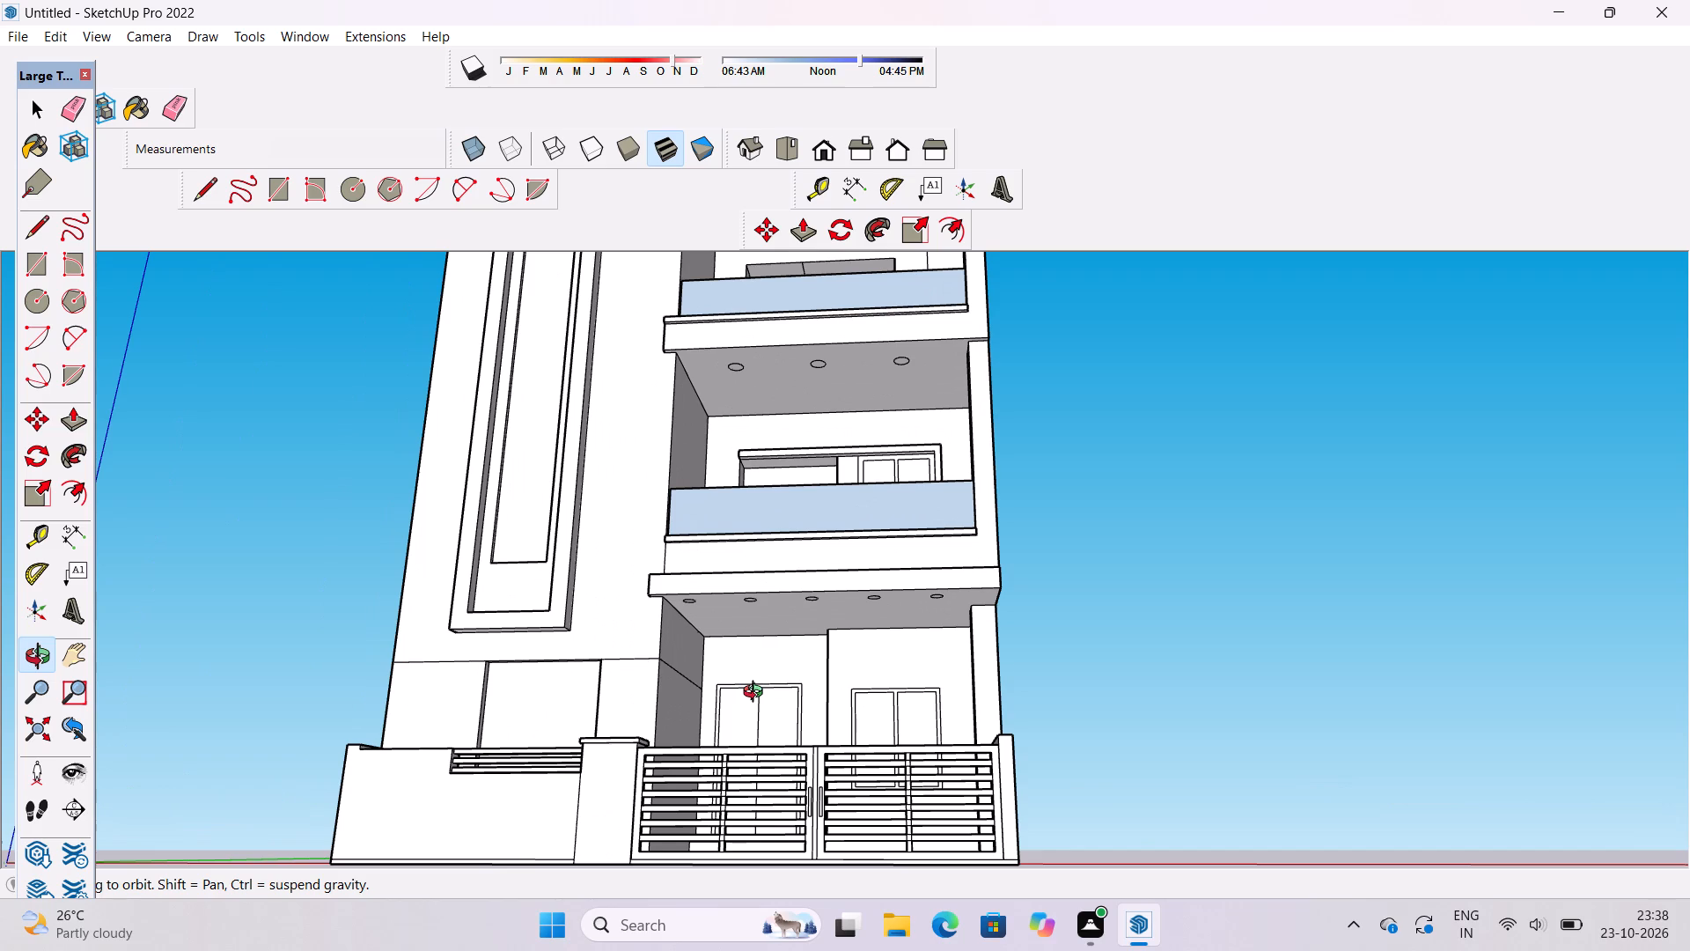
scroll(757, 694, "down", 1)
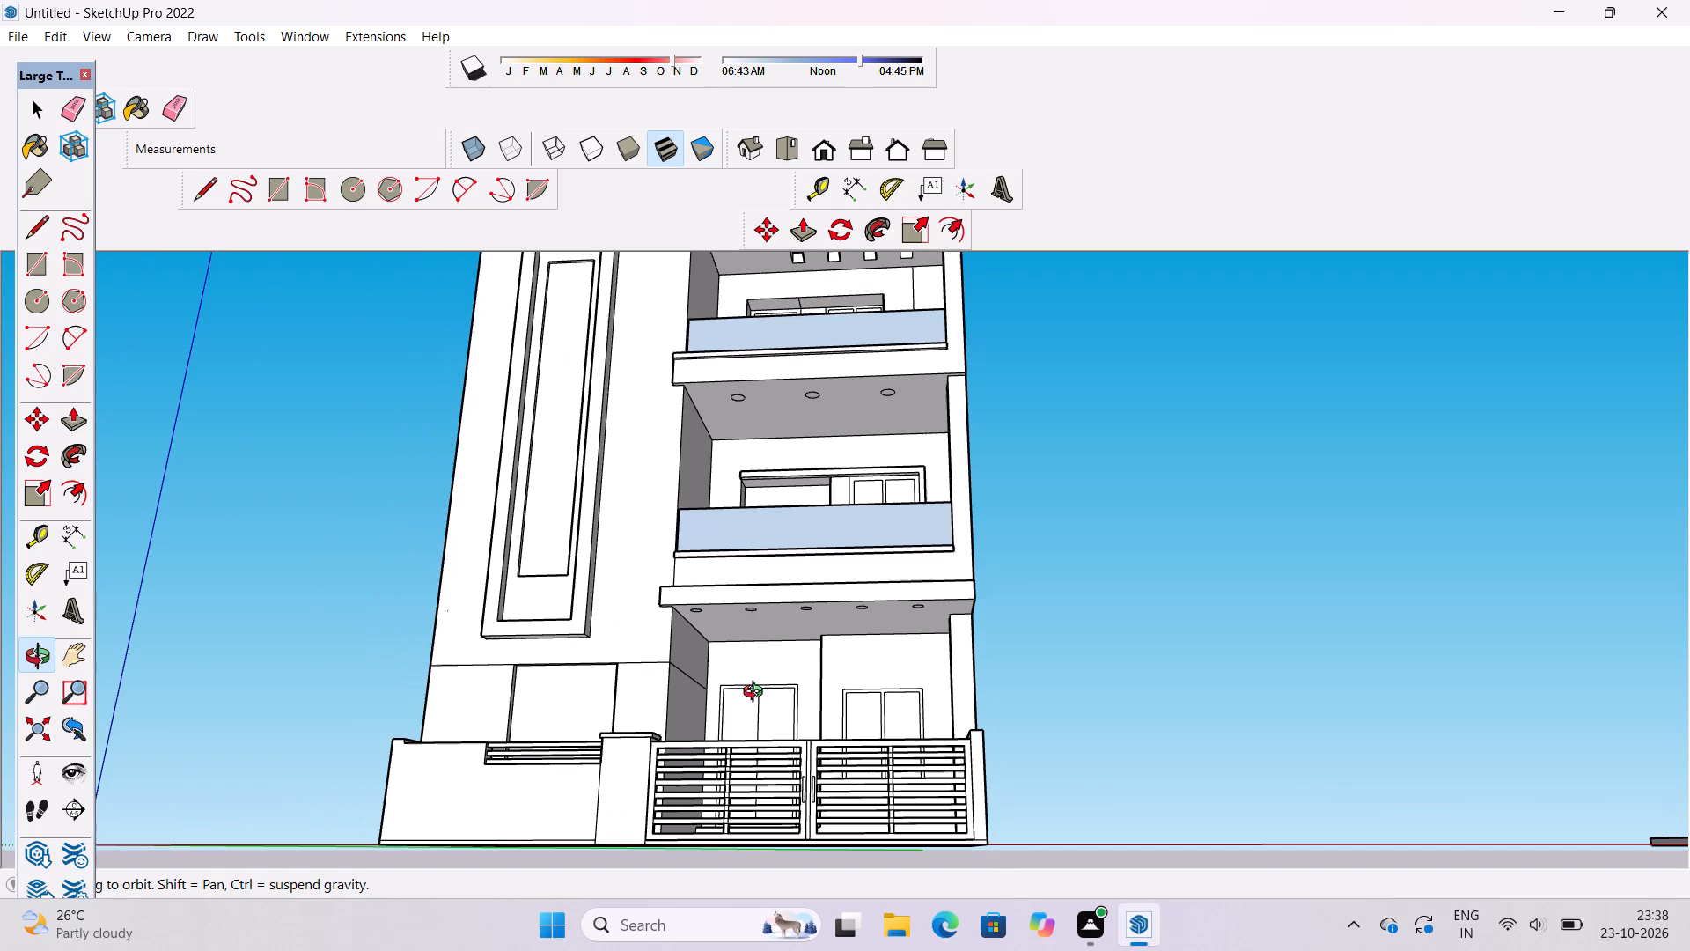
Examine the ground-floor entrance, double door, window and front gate up close.
left_click_drag(768, 689, 787, 826)
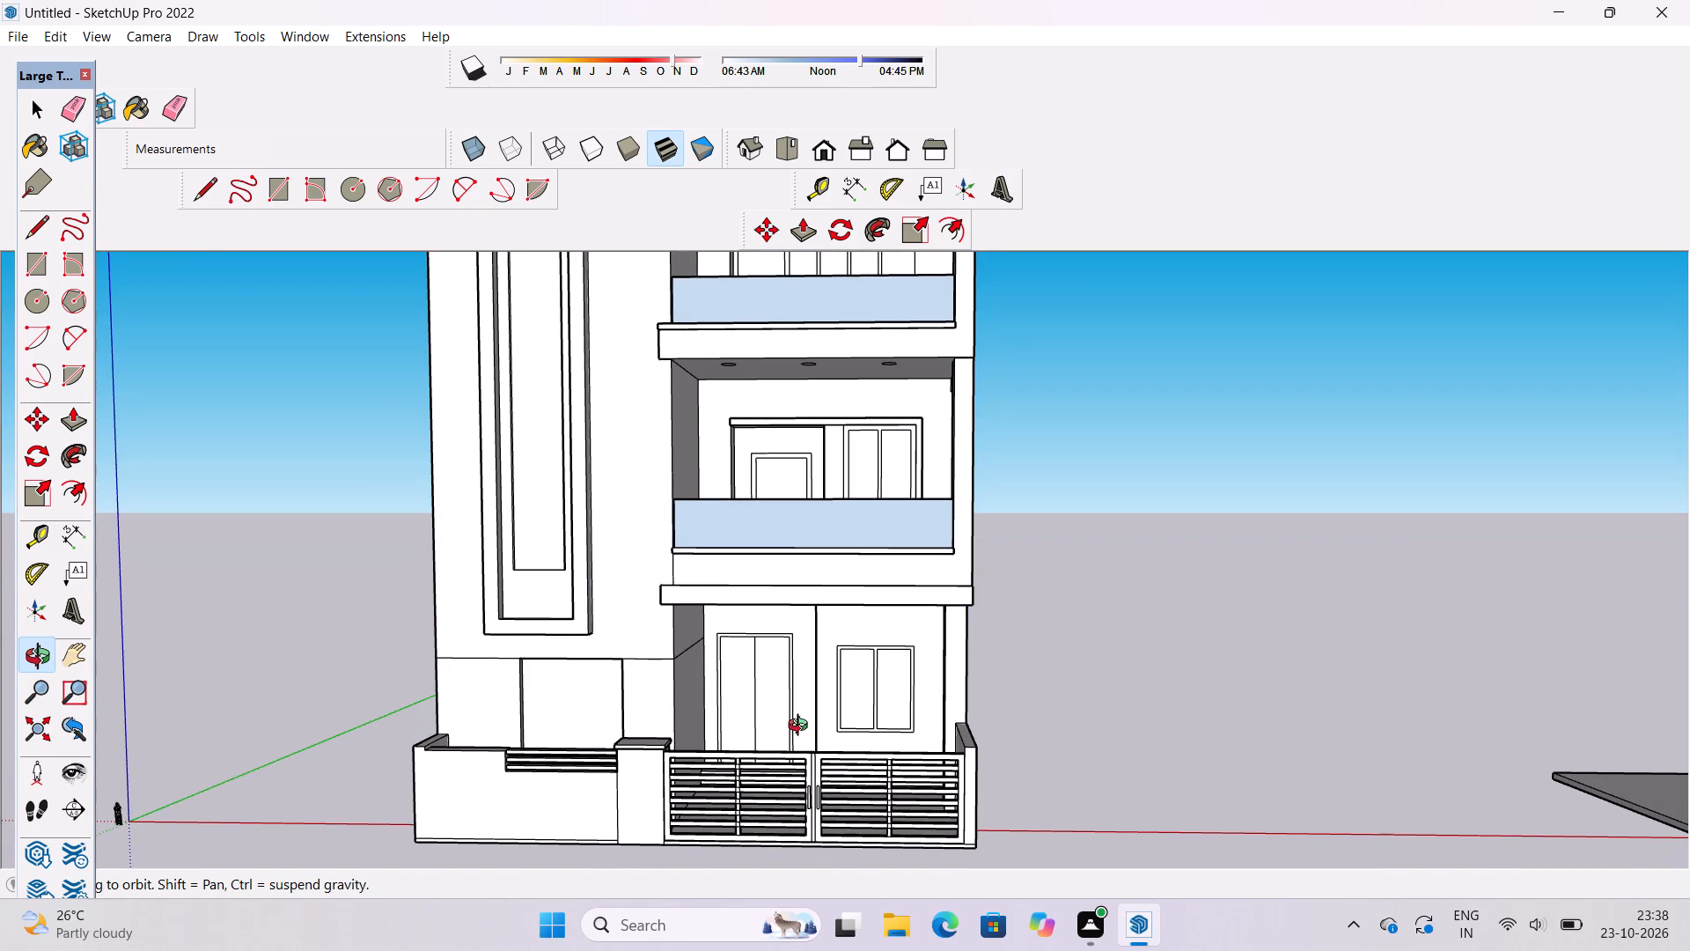
left_click_drag(806, 705, 806, 751)
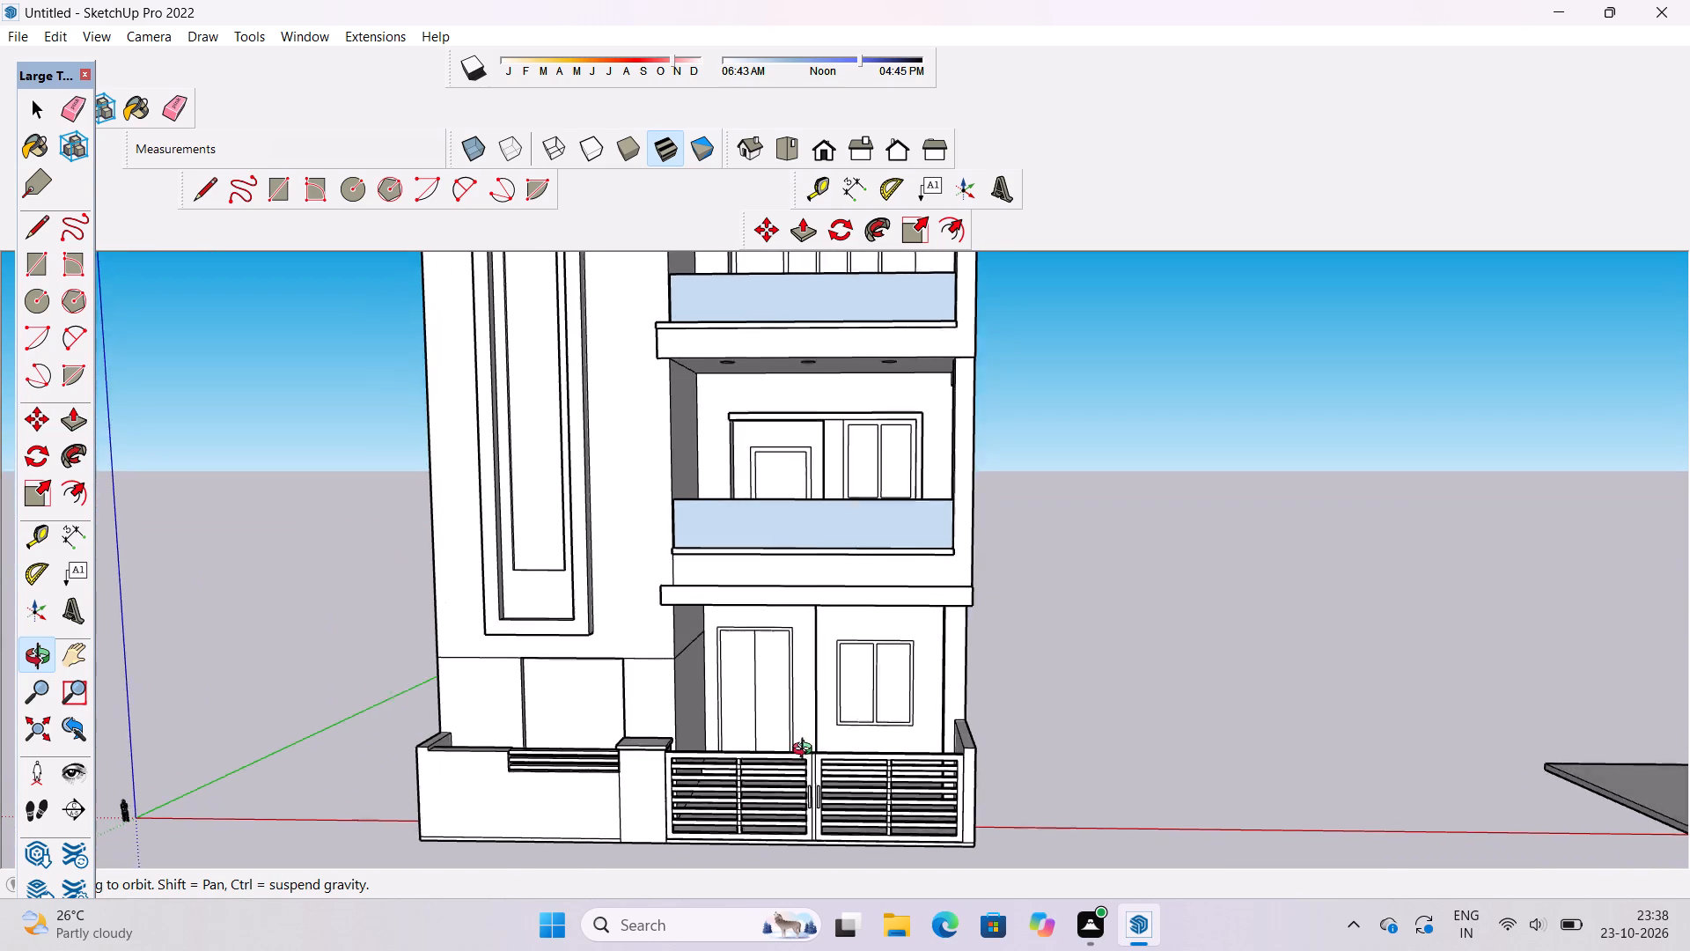
left_click_drag(806, 751, 806, 754)
scroll(758, 712, "up", 4)
left_click_drag(756, 699, 775, 741, "shift")
scroll(763, 734, "up", 4)
left_click_drag(762, 725, 753, 673, "shift")
left_click_drag(742, 682, 742, 657)
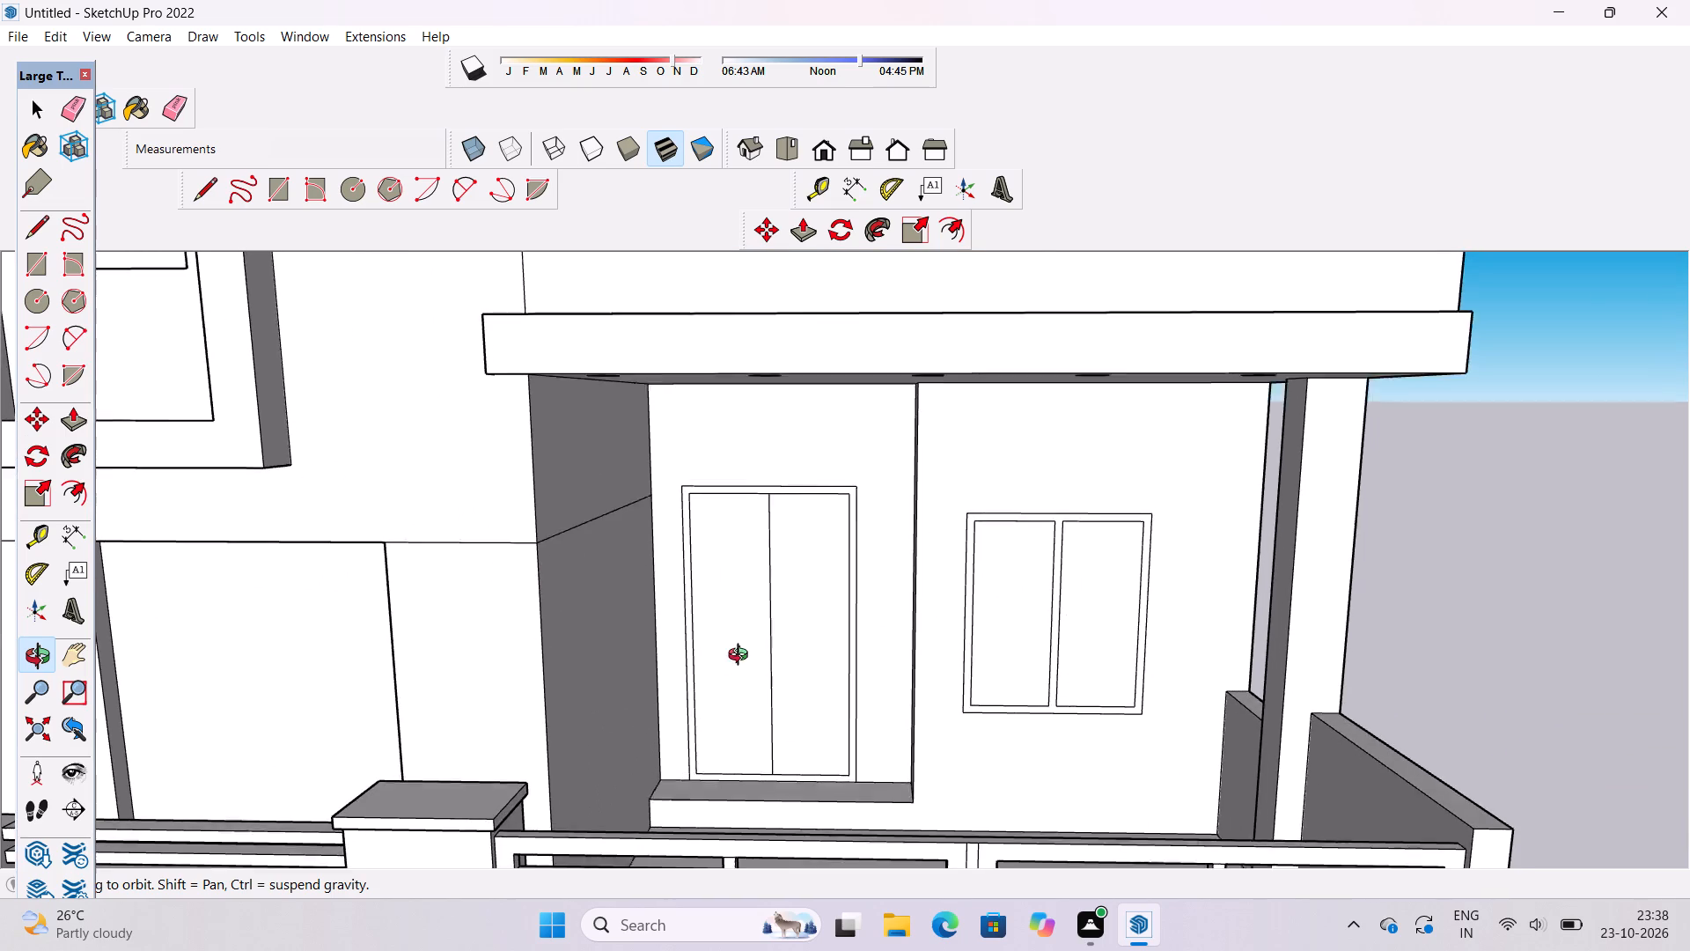
left_click_drag(742, 657, 742, 652)
left_click_drag(742, 652, 745, 675, "shift")
left_click_drag(743, 695, 738, 660)
left_click_drag(736, 664, 735, 687)
double_click(738, 689, "shift")
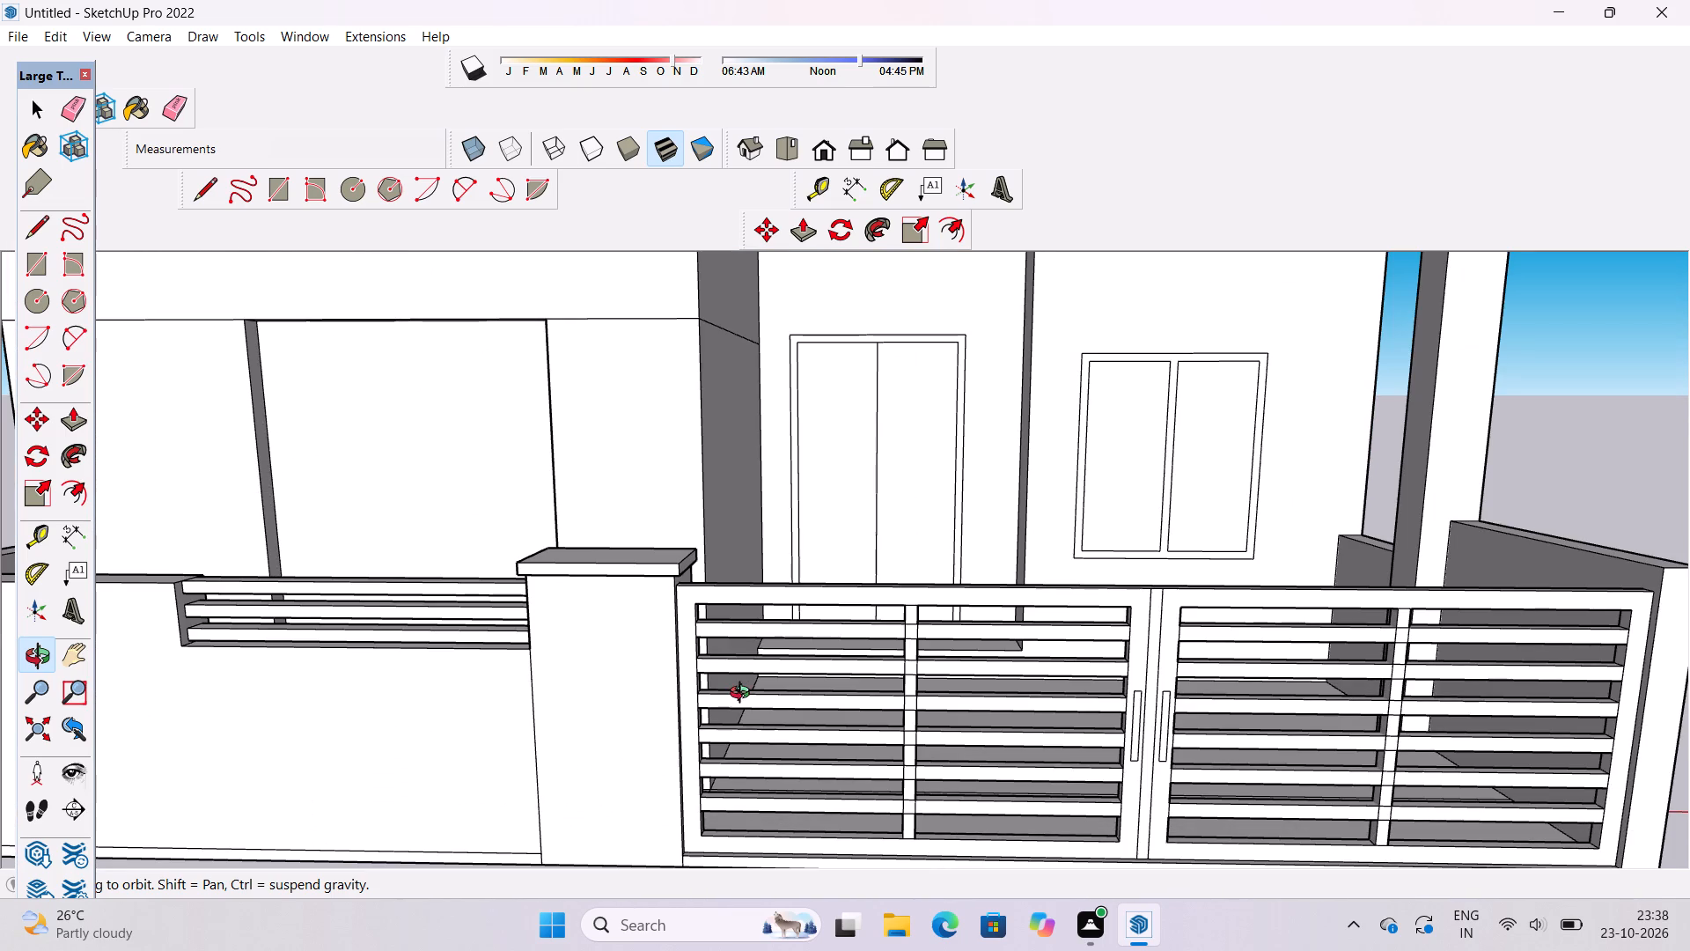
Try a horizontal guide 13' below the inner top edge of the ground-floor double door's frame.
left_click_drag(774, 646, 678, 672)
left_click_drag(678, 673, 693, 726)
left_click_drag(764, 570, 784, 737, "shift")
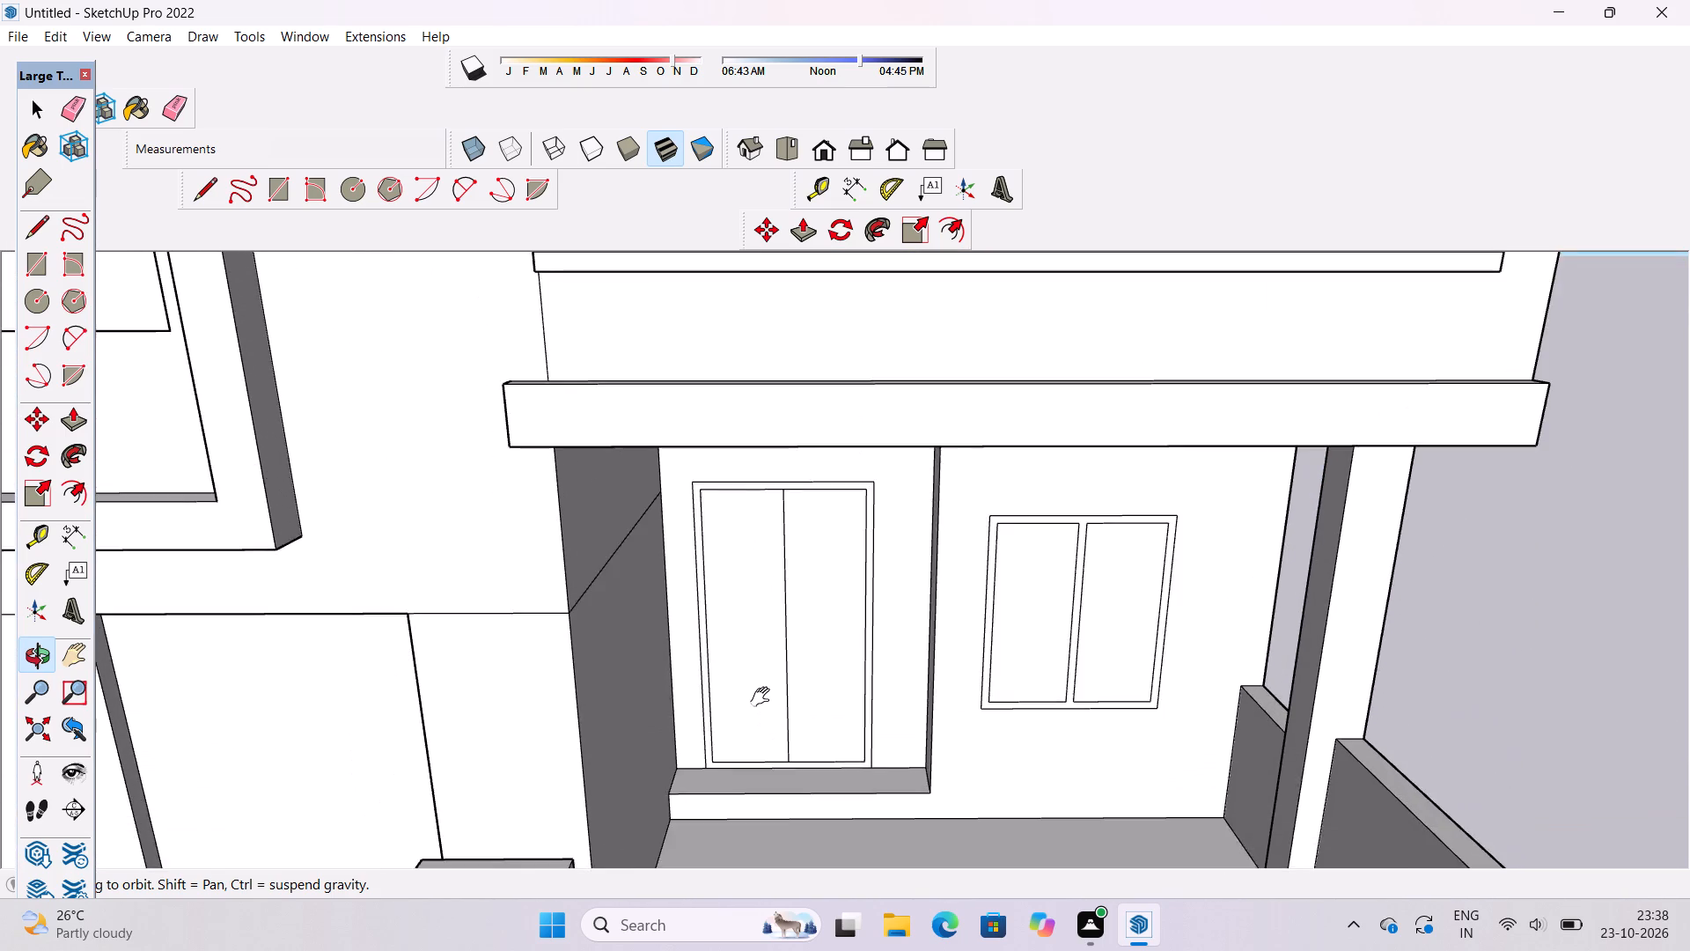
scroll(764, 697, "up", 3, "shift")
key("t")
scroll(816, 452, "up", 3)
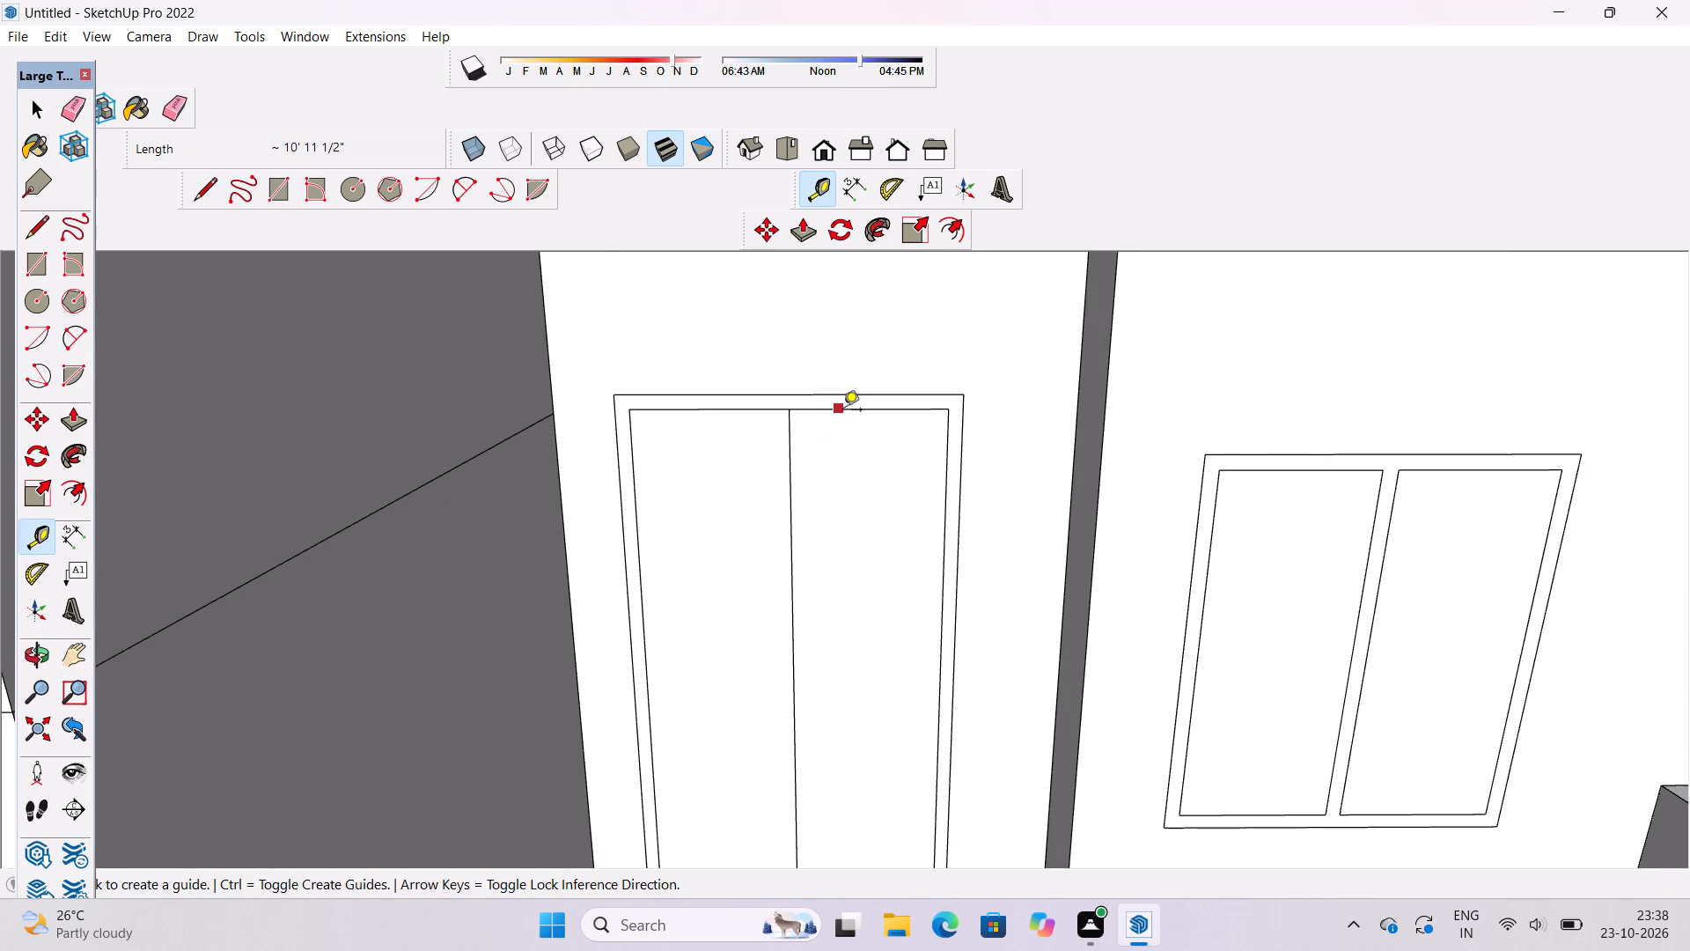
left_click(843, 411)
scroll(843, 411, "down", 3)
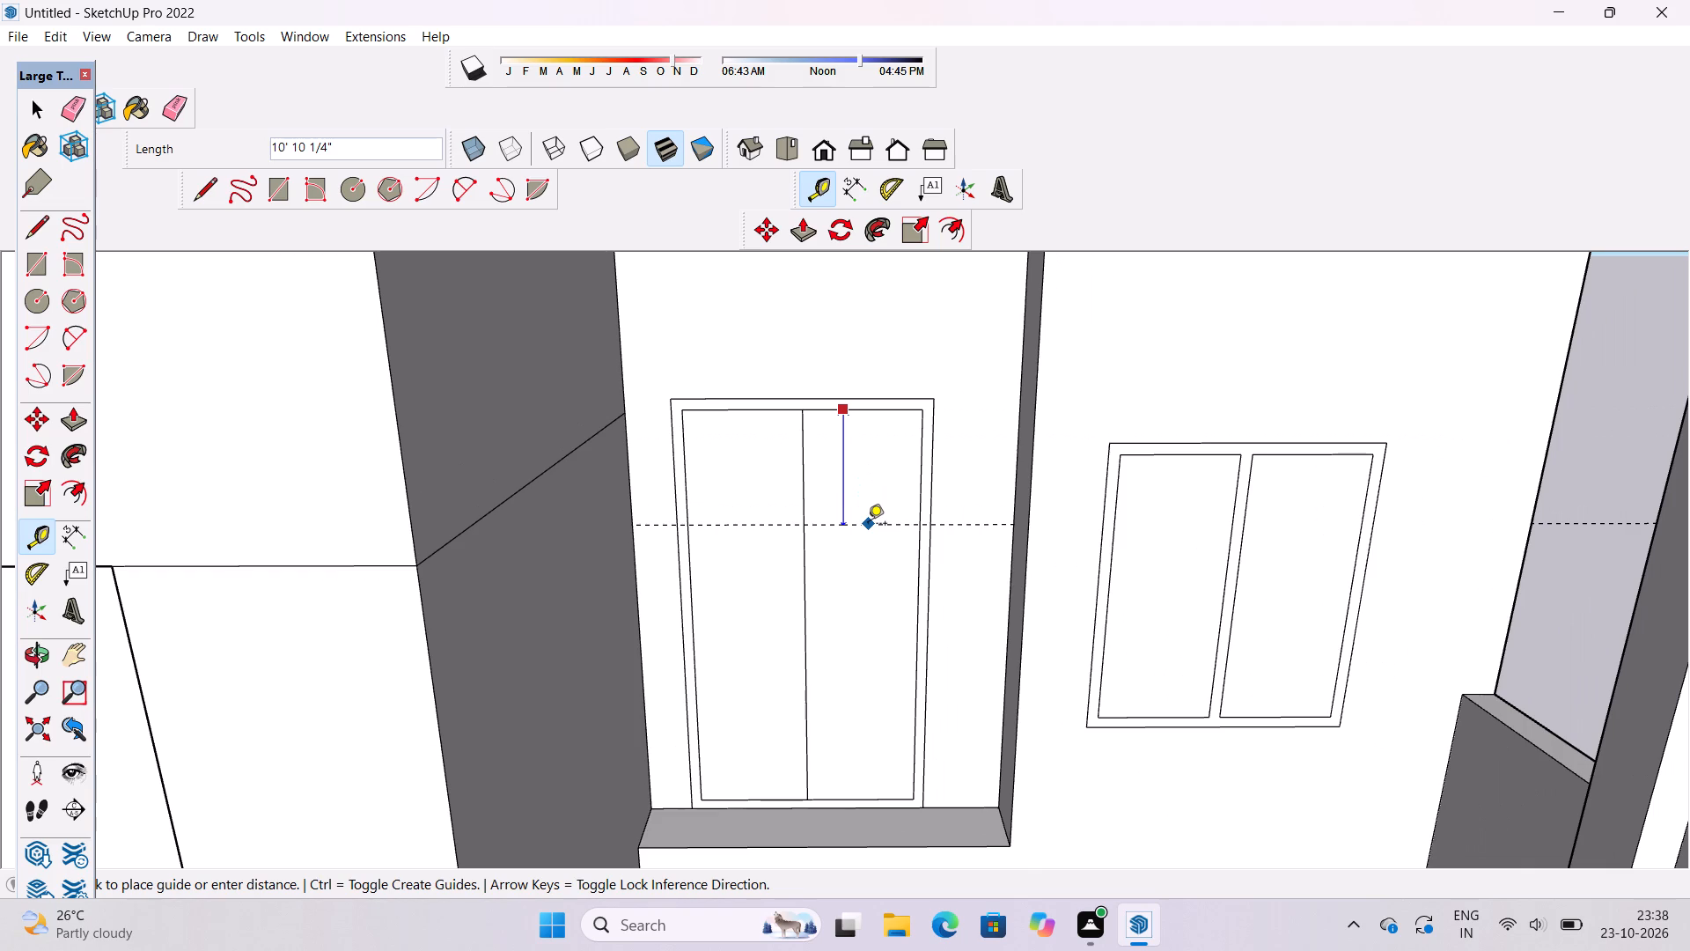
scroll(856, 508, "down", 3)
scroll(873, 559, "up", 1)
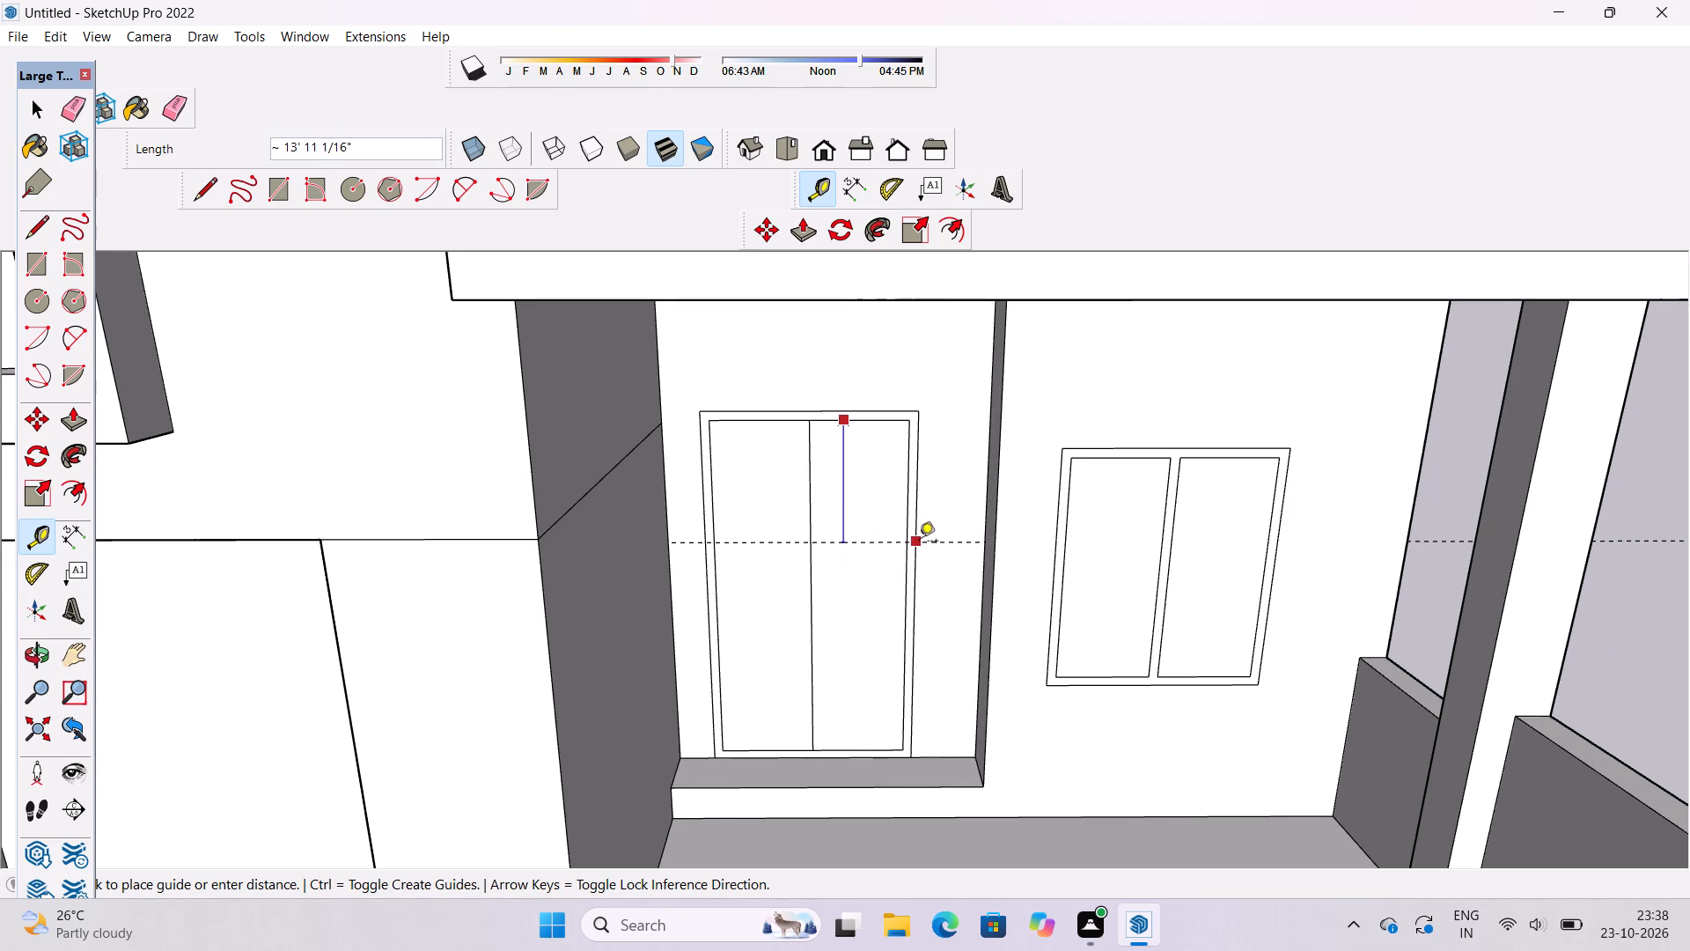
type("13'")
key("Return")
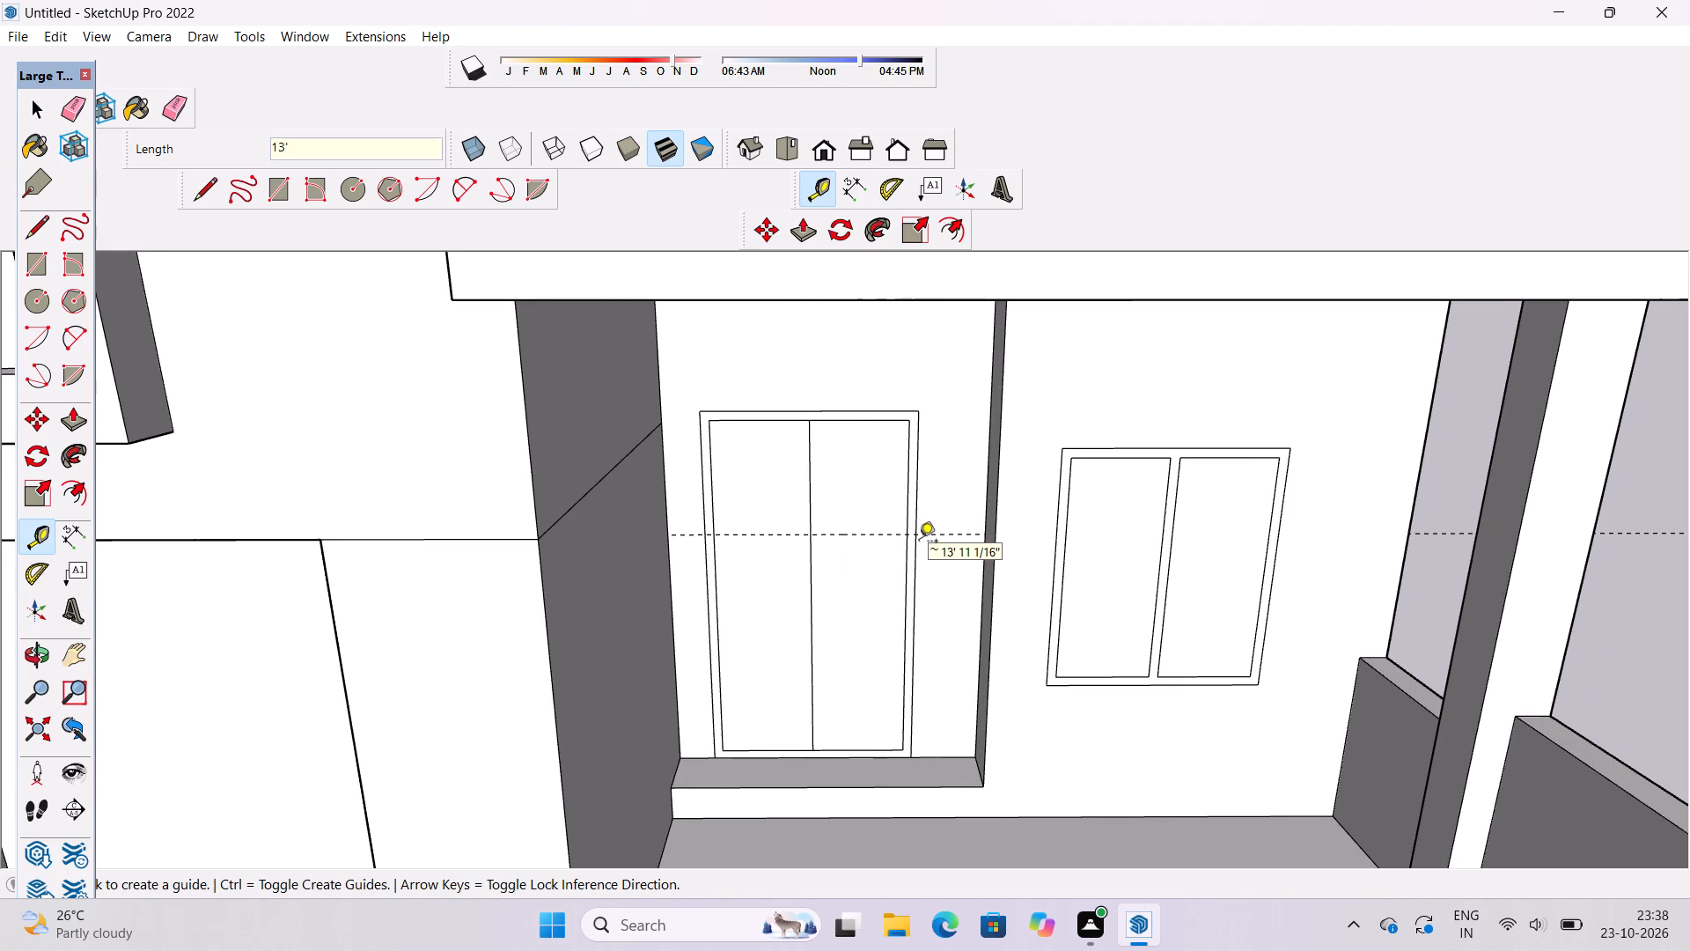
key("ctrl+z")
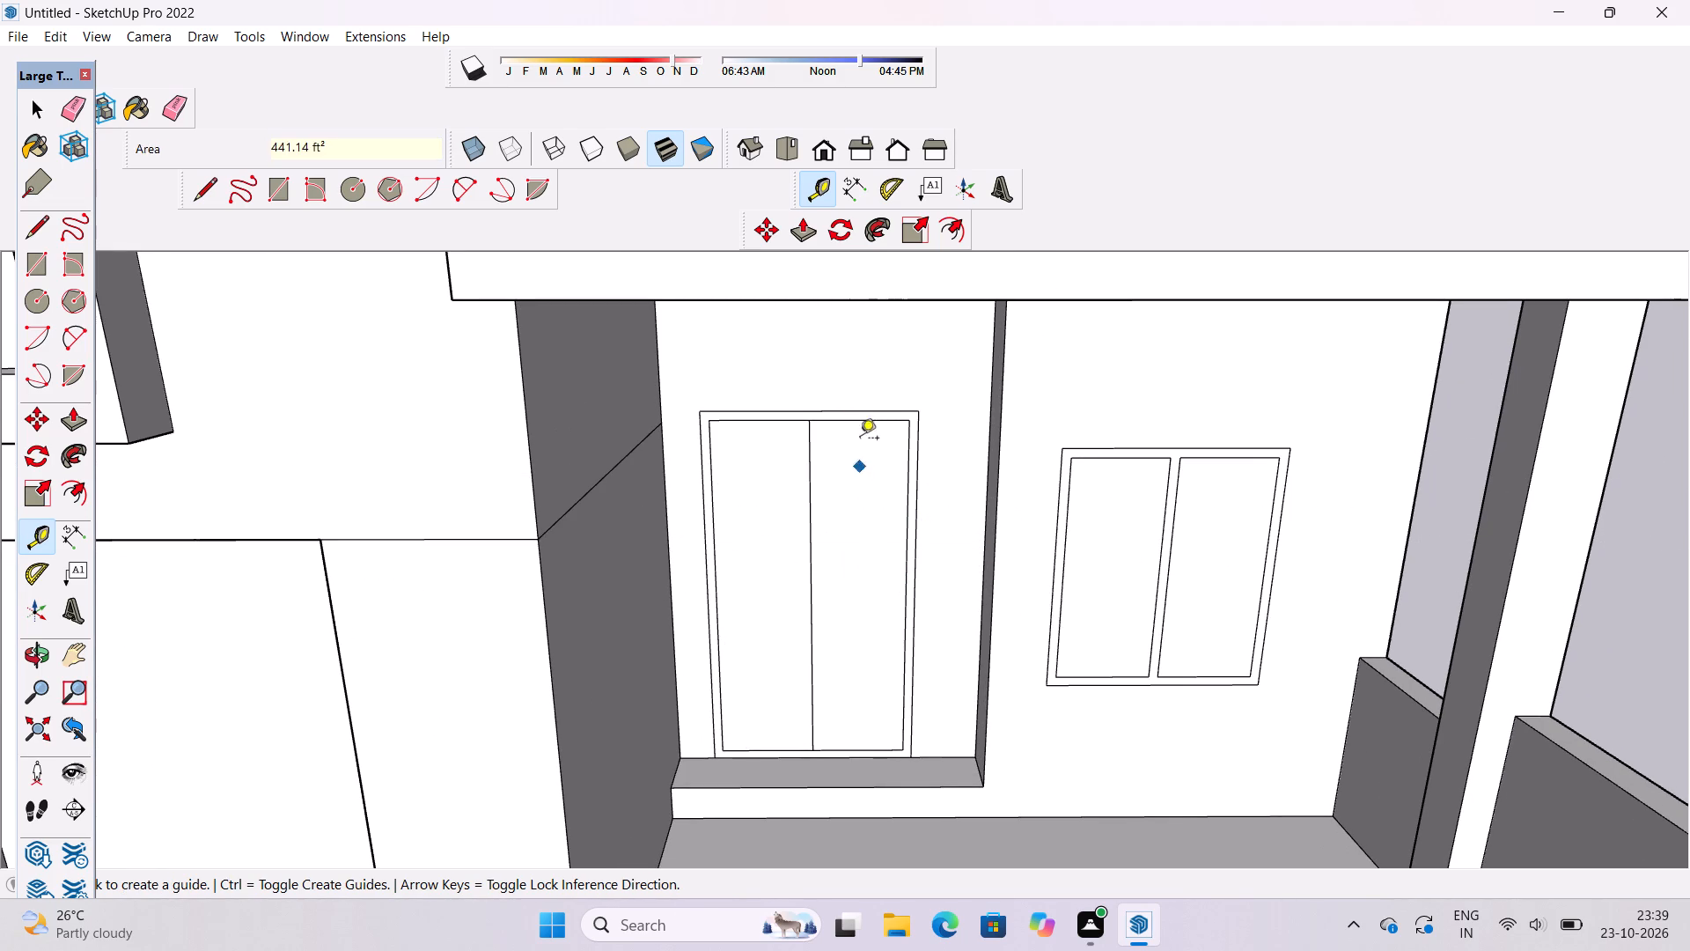
Place a horizontal guide 17' below the inner top edge of the double door's frame.
left_click(862, 418)
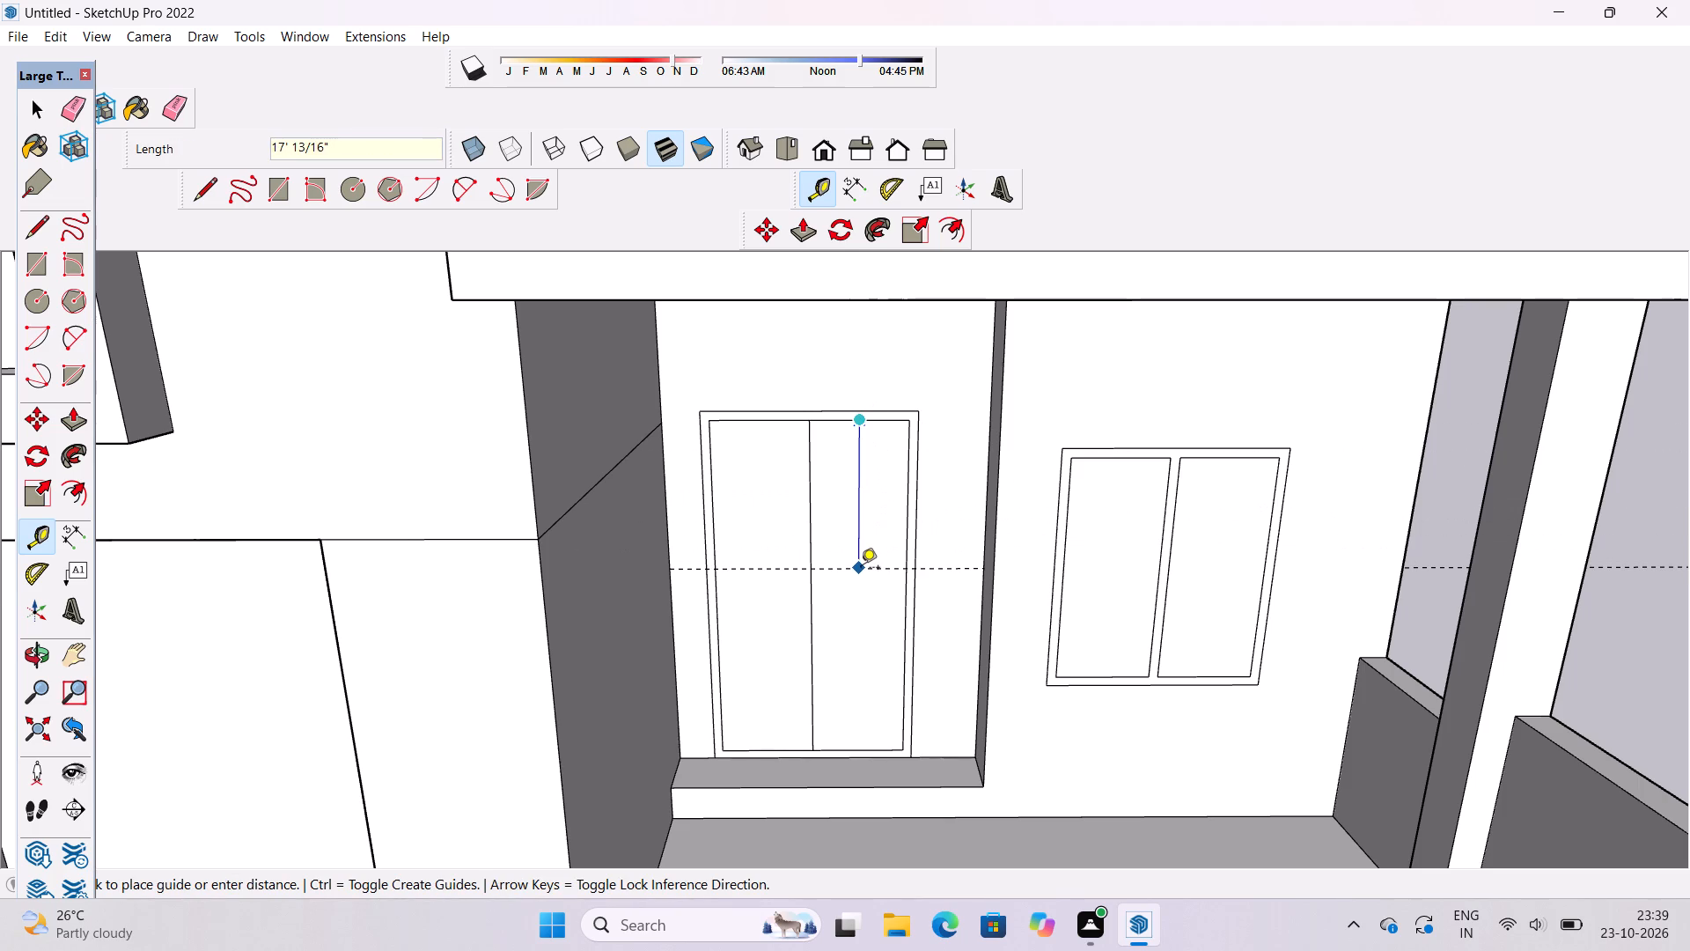
type("17'")
key("Return")
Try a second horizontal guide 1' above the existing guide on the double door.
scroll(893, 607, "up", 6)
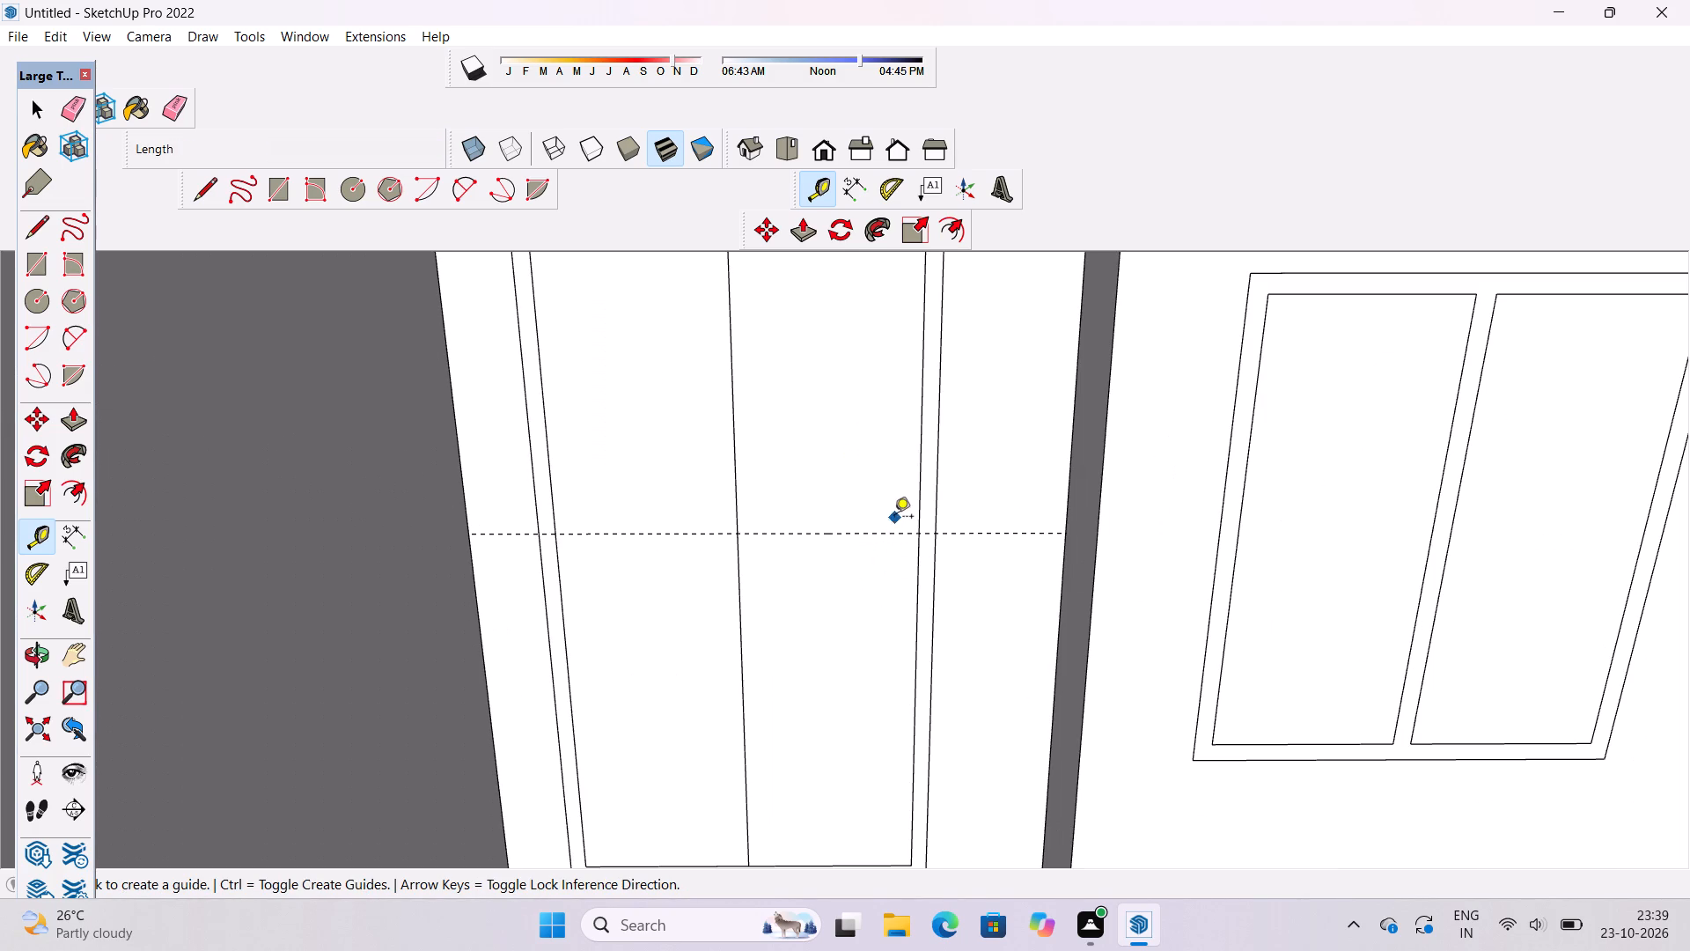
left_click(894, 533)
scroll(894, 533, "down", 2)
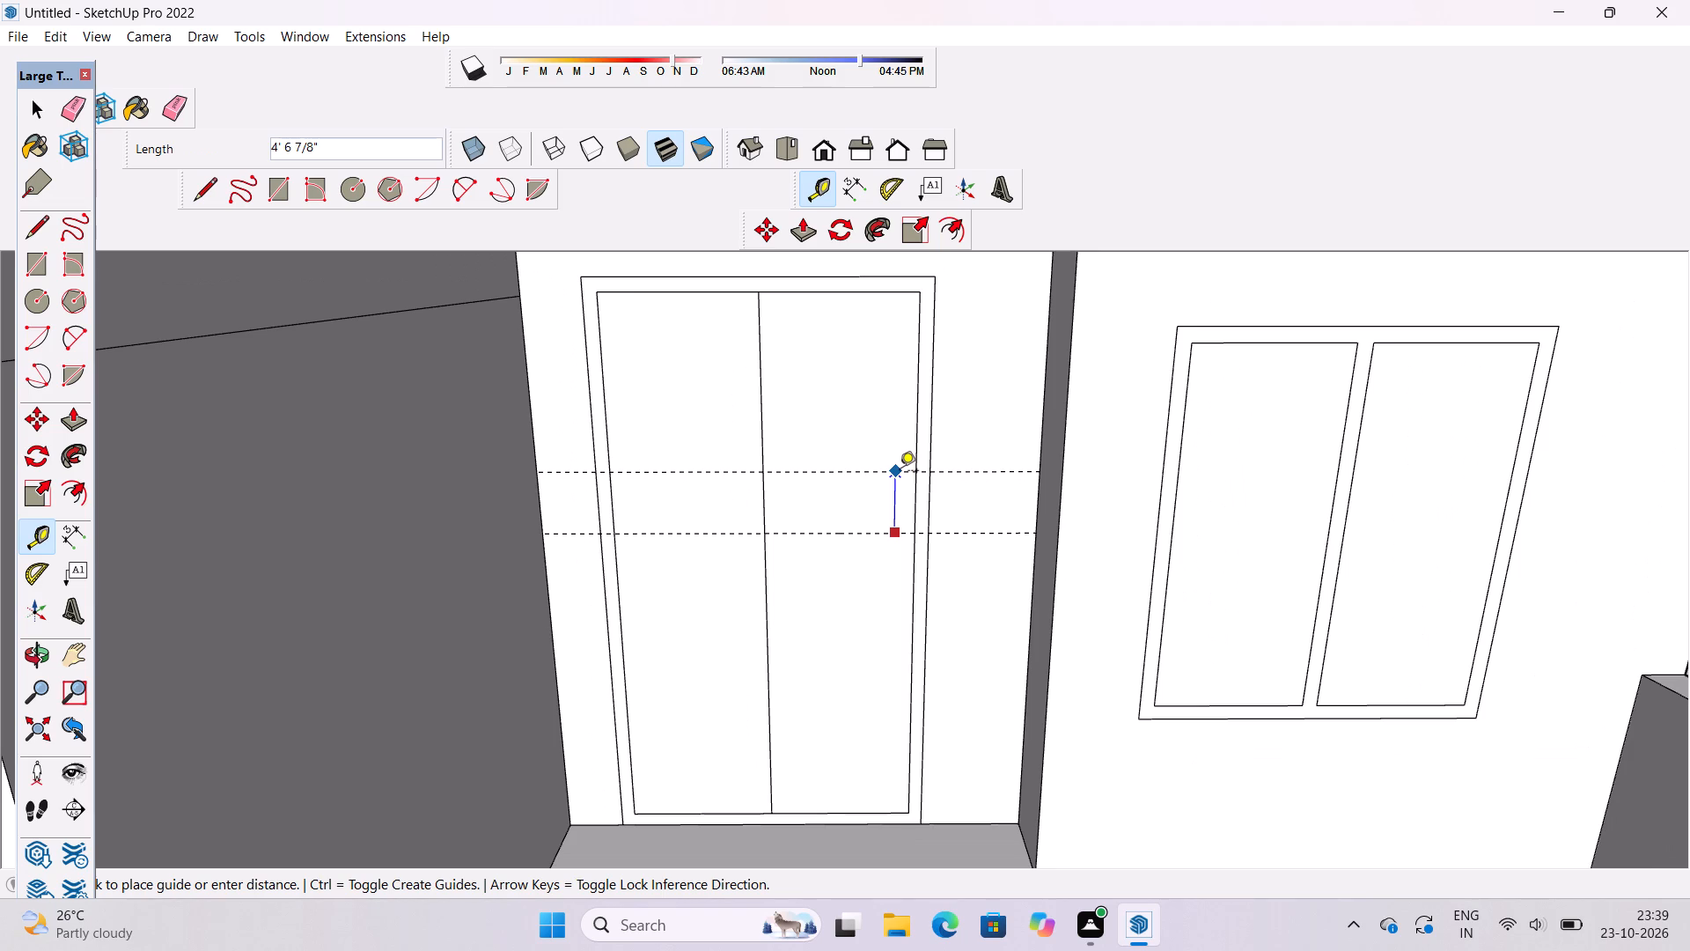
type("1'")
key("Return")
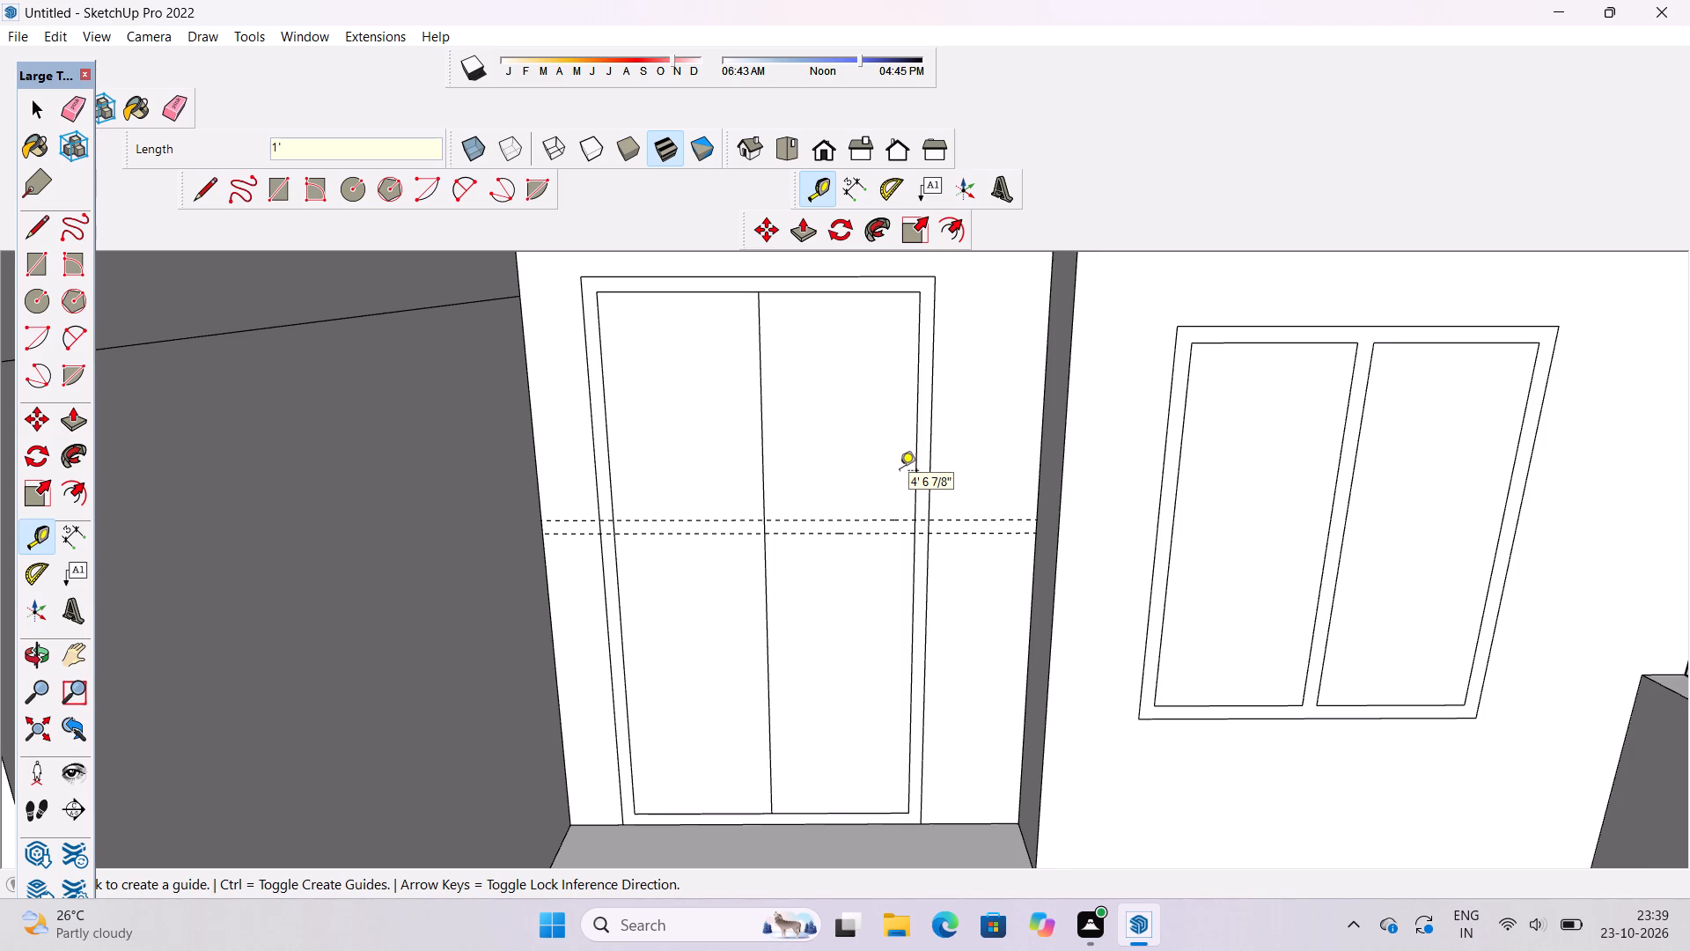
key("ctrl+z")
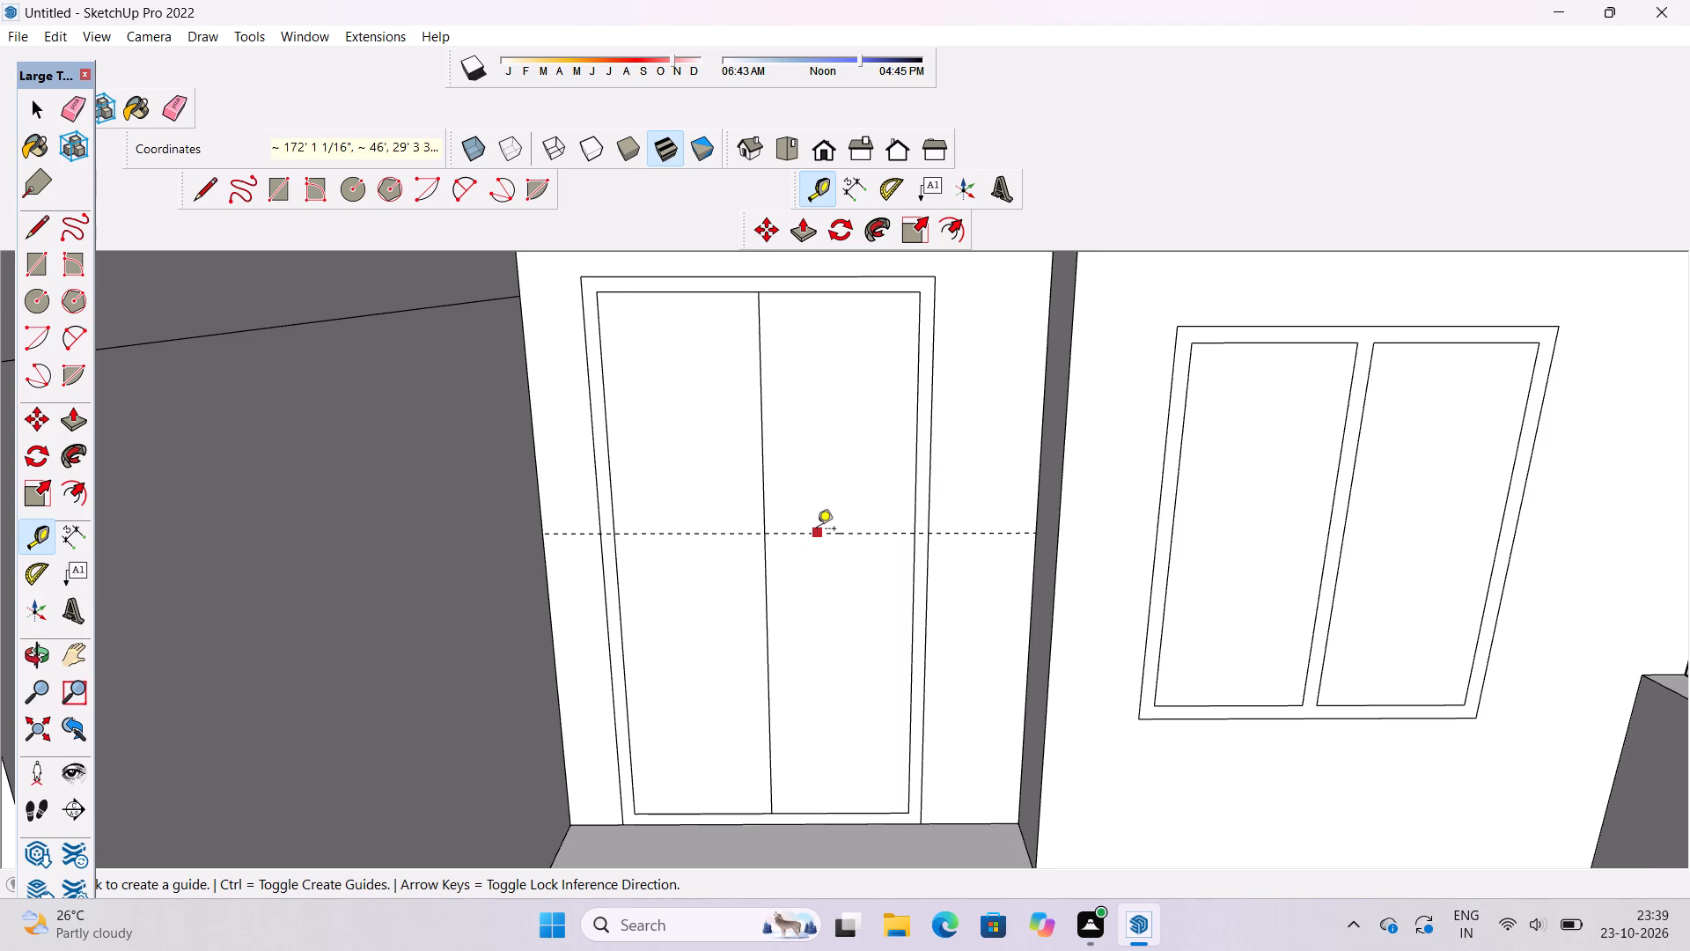
Place a second horizontal guide 6" above the existing guide across the double door.
left_click(818, 534)
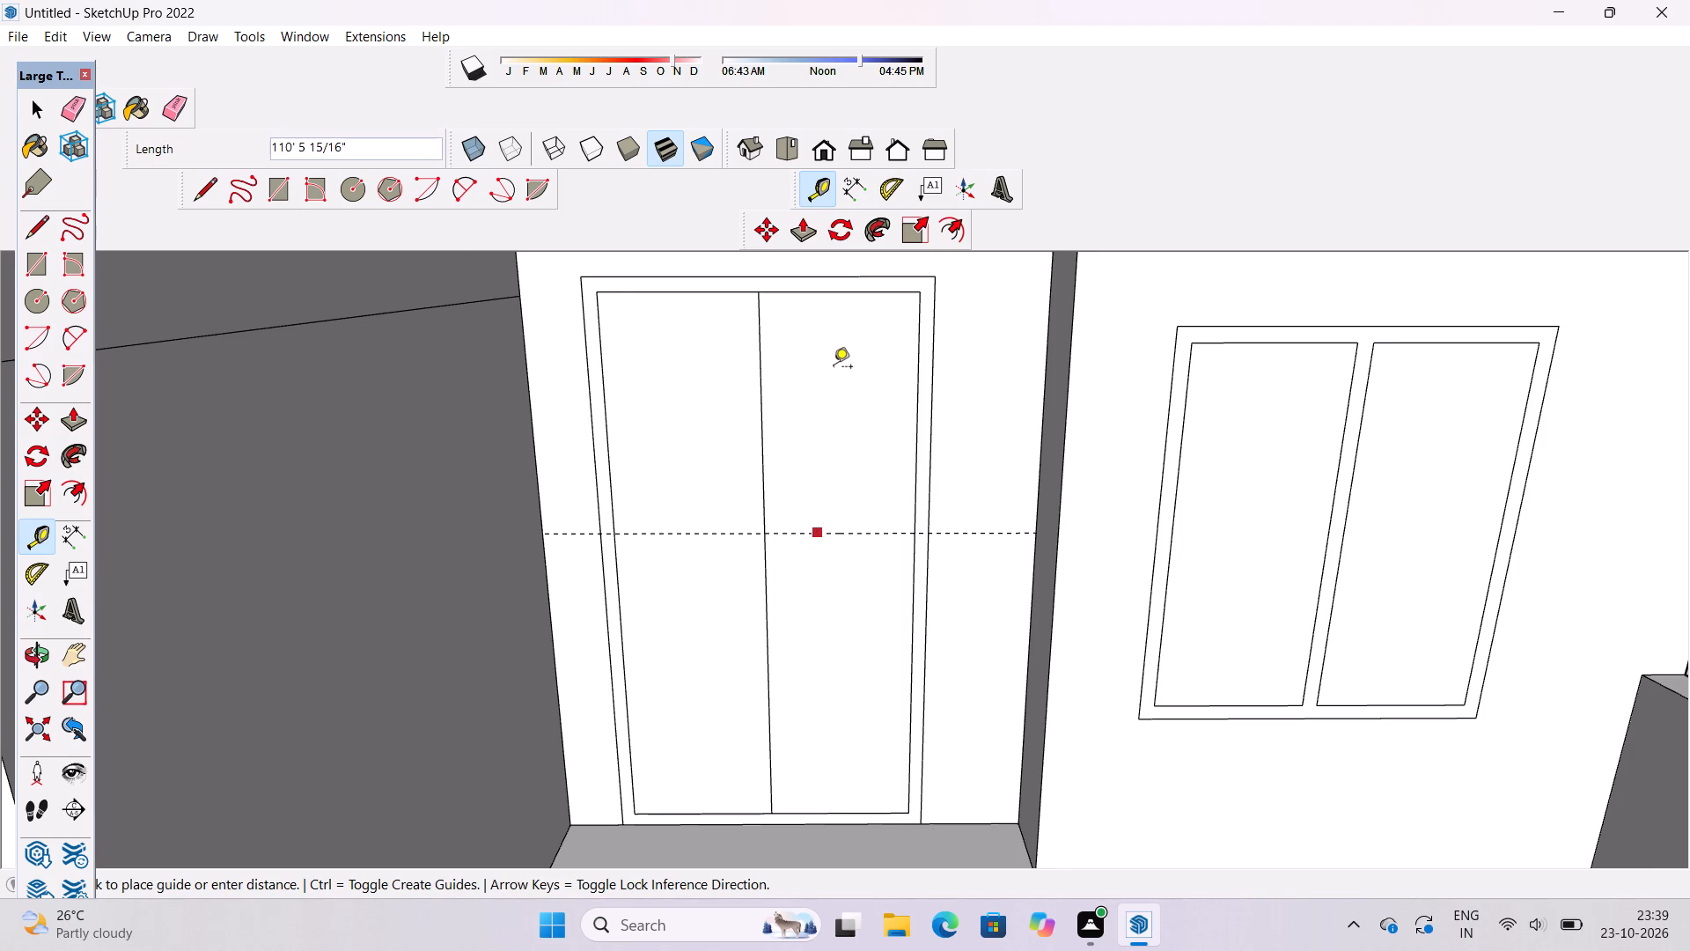
key("space")
key("t")
left_click(867, 535)
type("6\"")
key("Return")
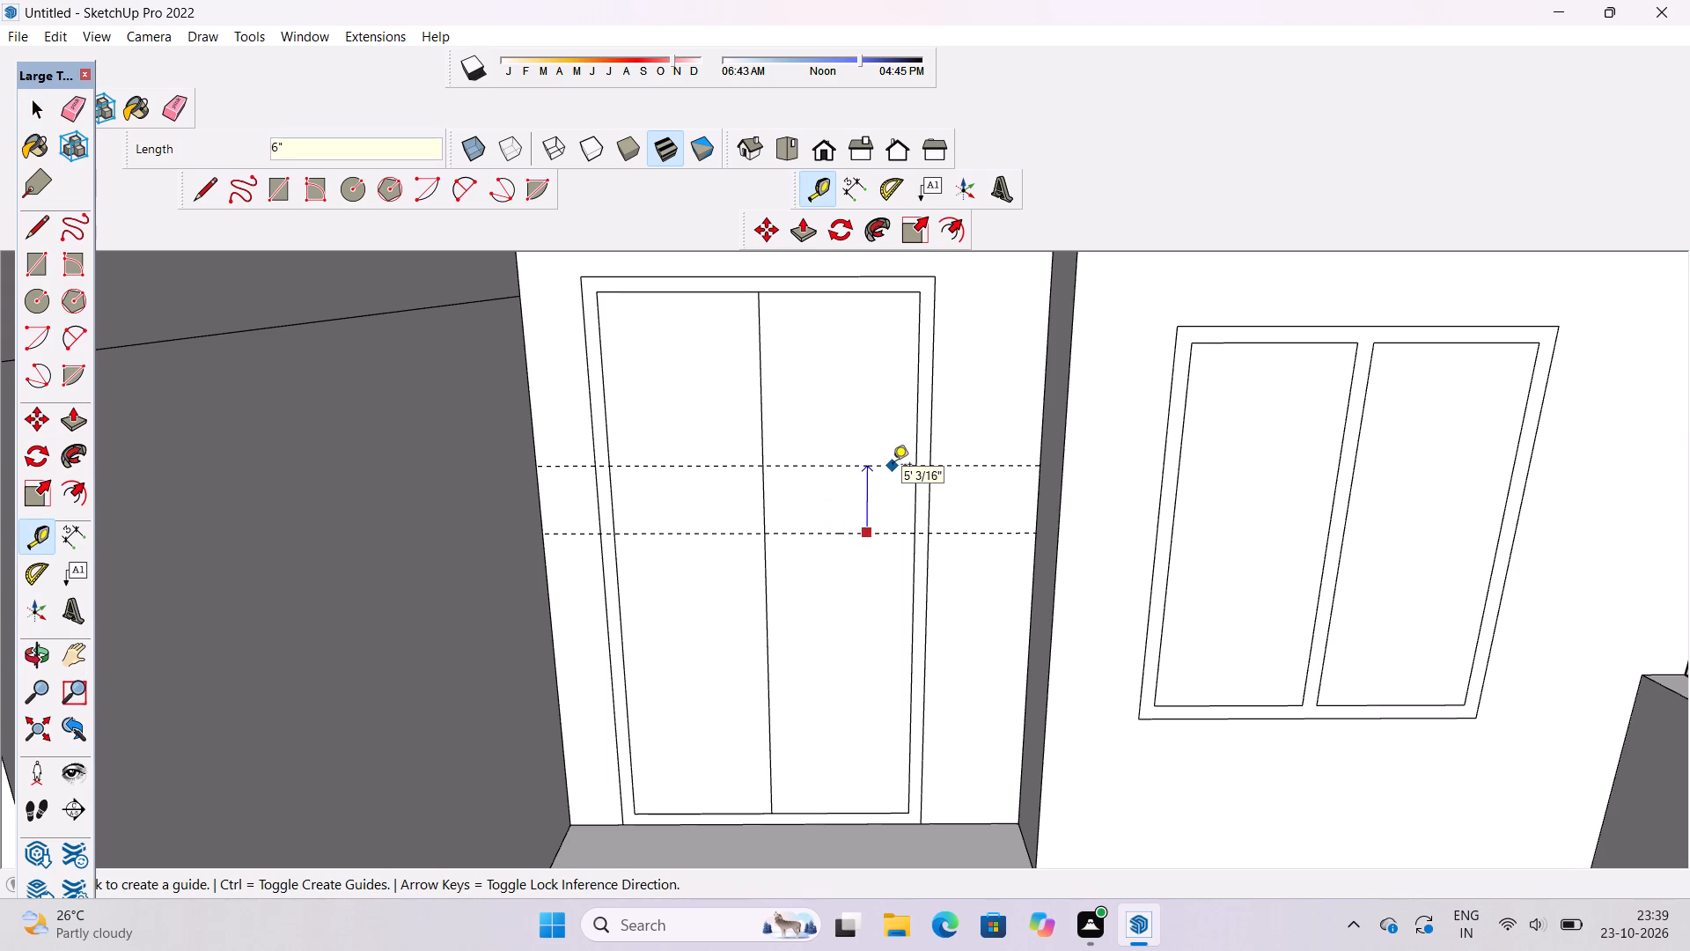
Draw a 6" high rectangle between the two guides, spanning the double door from outer frame edge to outer frame edge.
key("r")
scroll(695, 562, "up", 9)
left_click(492, 482)
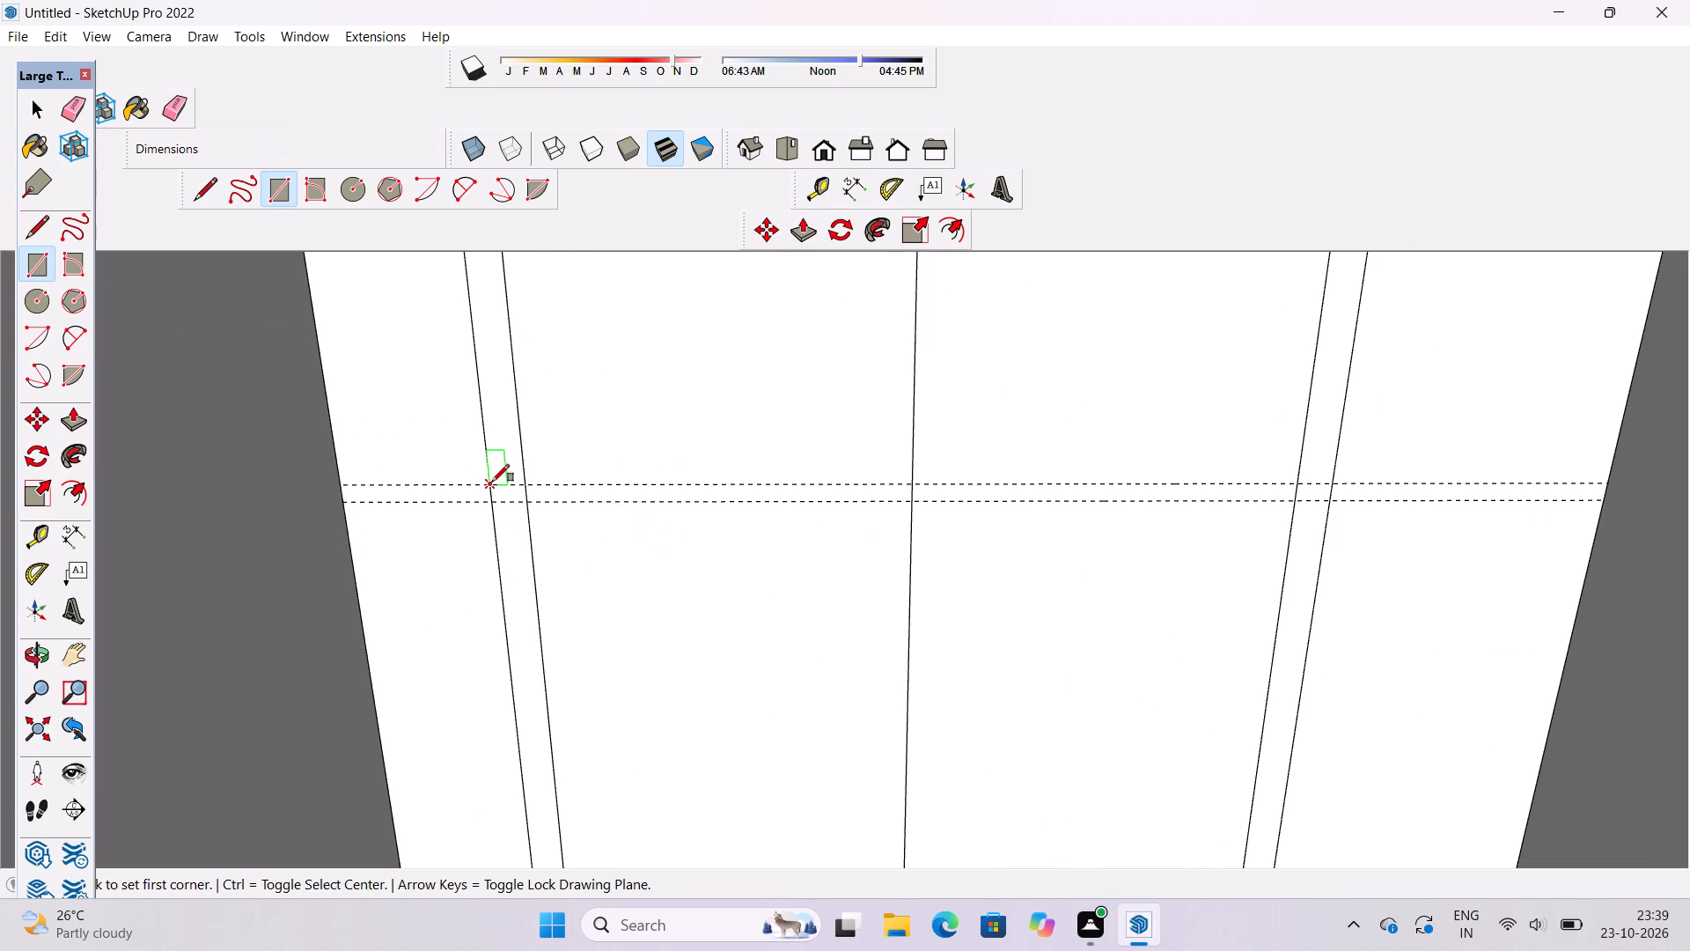
scroll(492, 482, "down", 6)
left_click(986, 491)
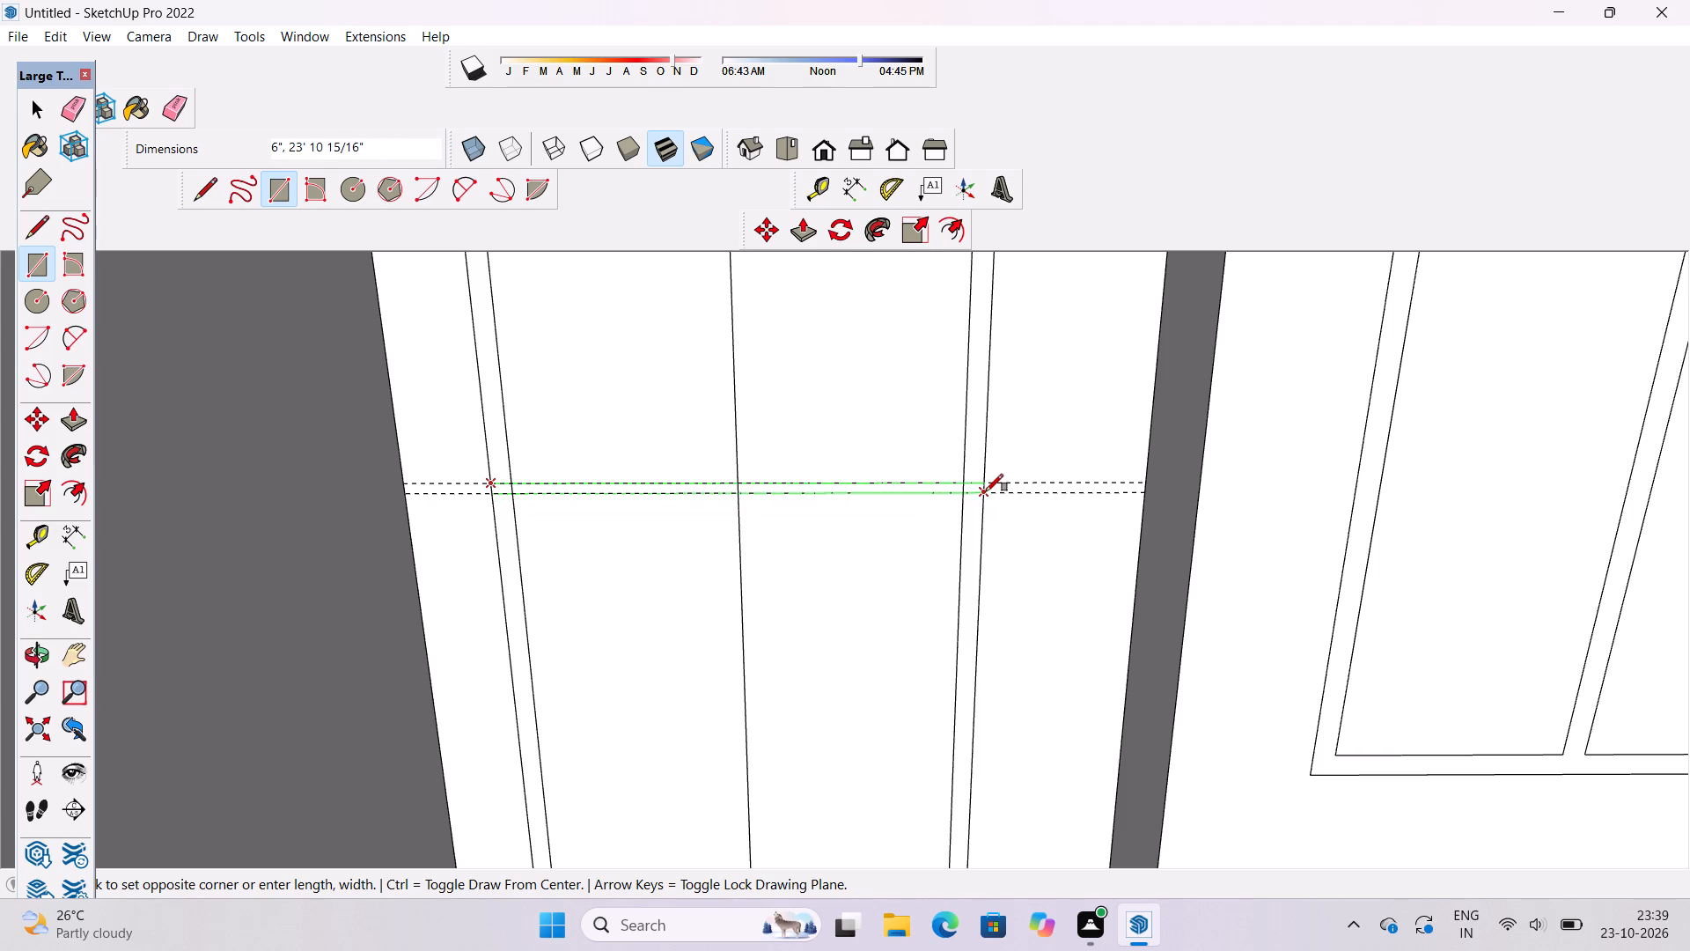
Erase both horizontal guides crossing the double door.
key("space")
type("e")
left_click_drag(1024, 465, 1027, 490)
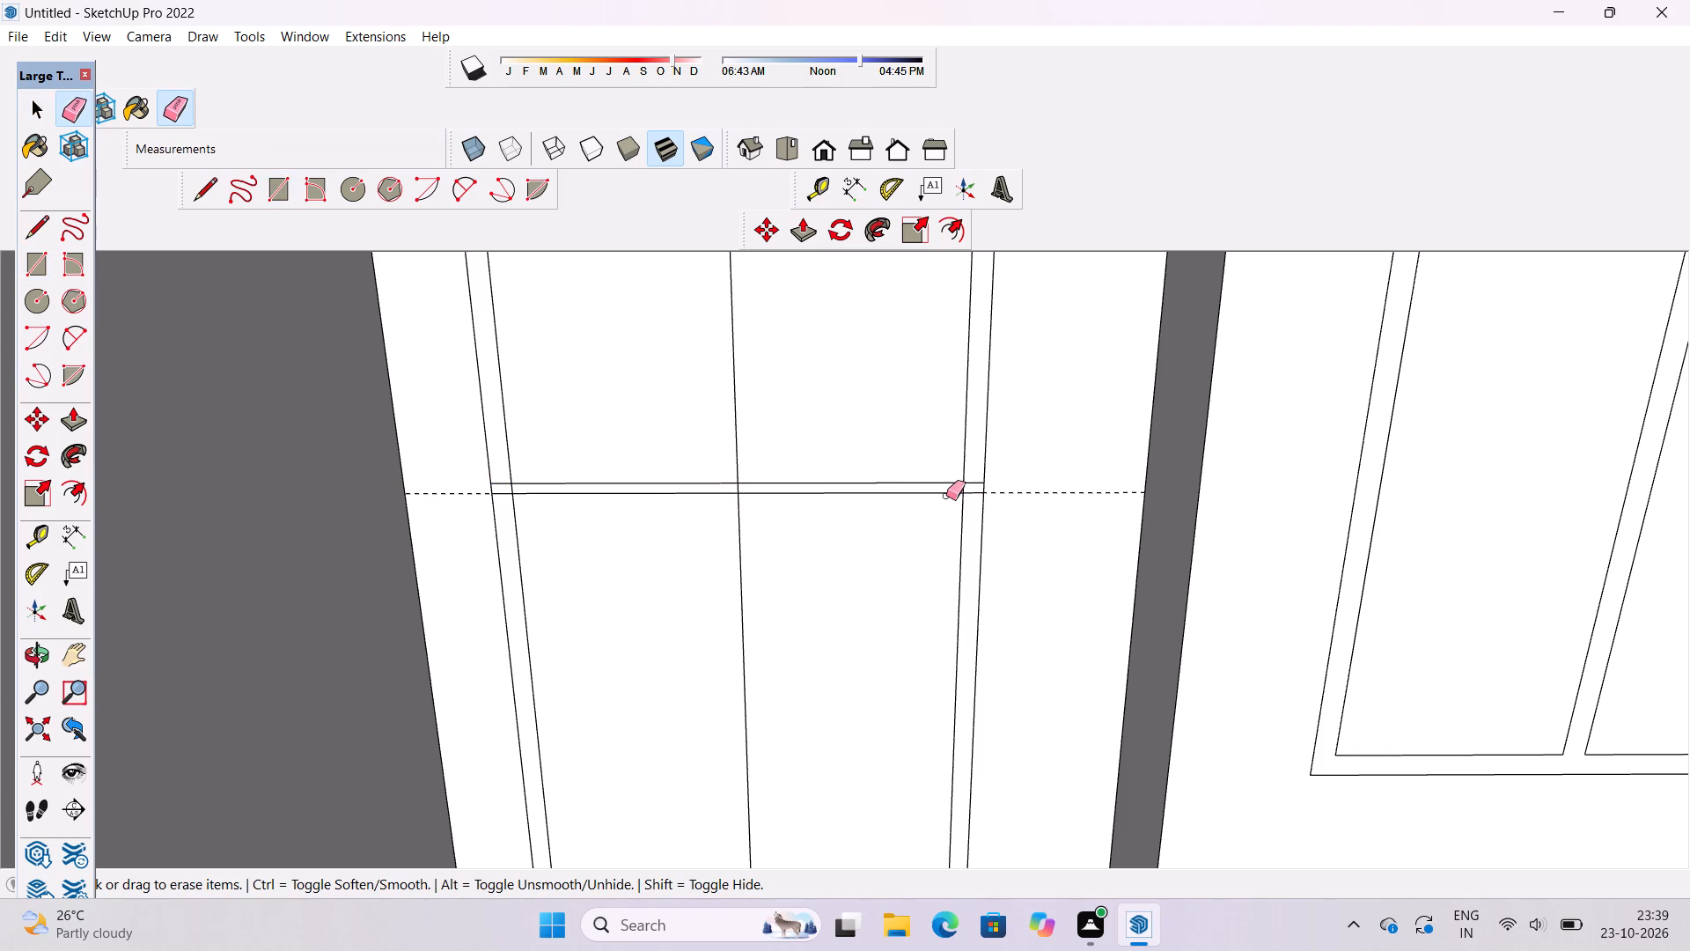
left_click_drag(1031, 476, 1033, 496)
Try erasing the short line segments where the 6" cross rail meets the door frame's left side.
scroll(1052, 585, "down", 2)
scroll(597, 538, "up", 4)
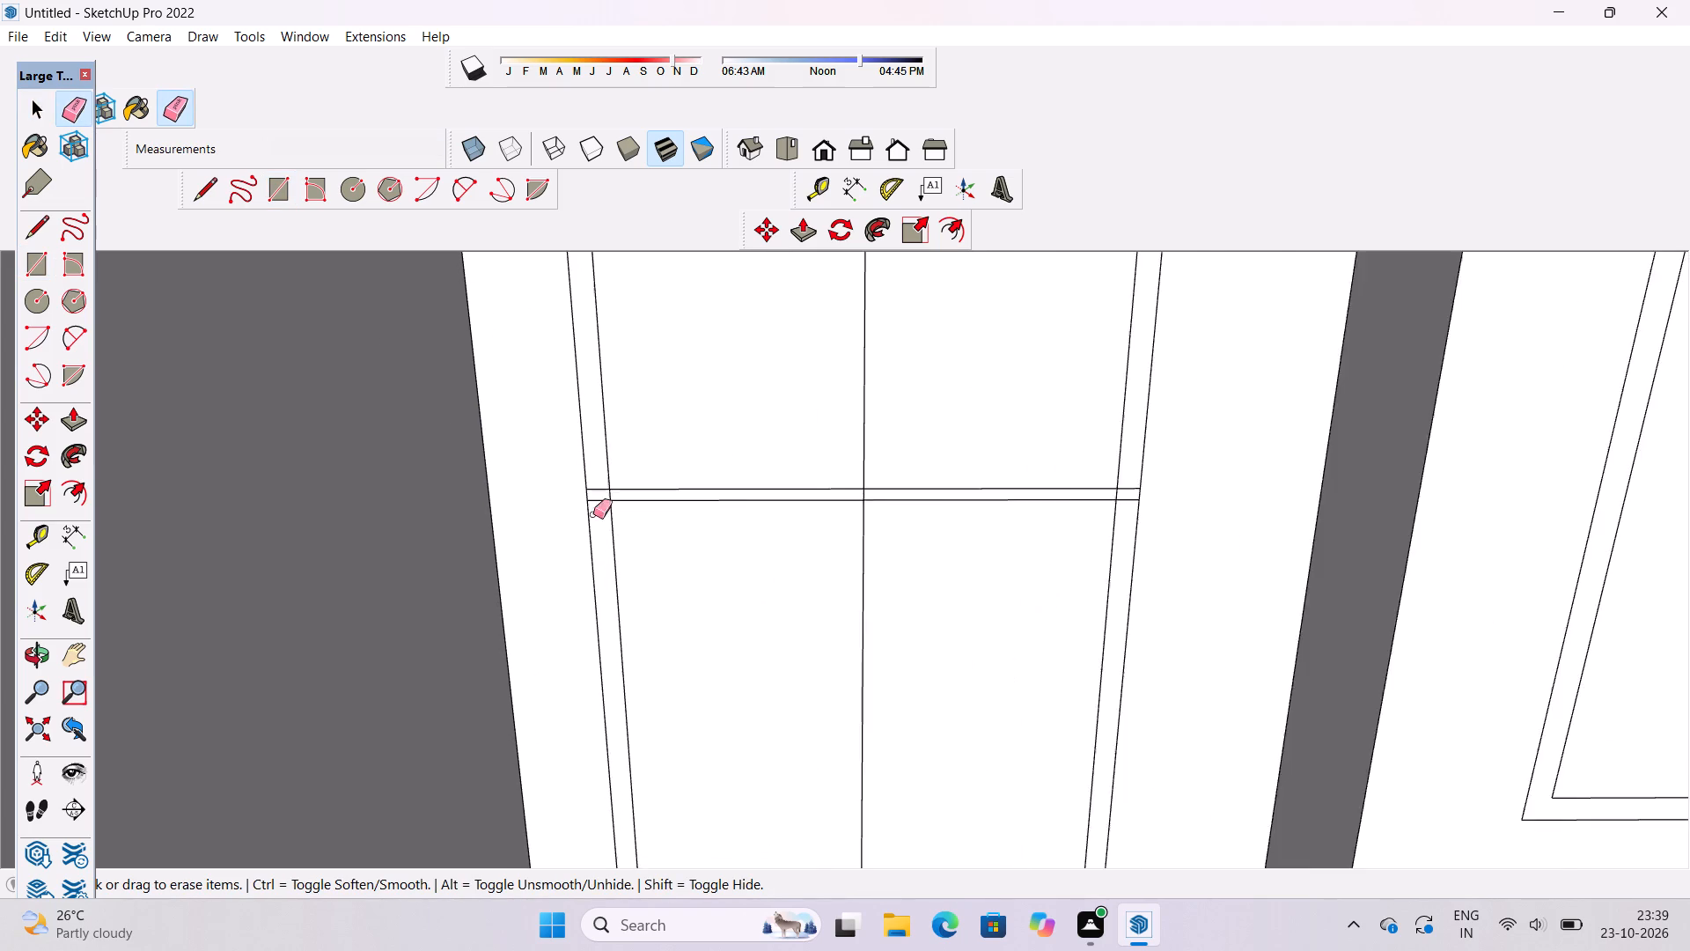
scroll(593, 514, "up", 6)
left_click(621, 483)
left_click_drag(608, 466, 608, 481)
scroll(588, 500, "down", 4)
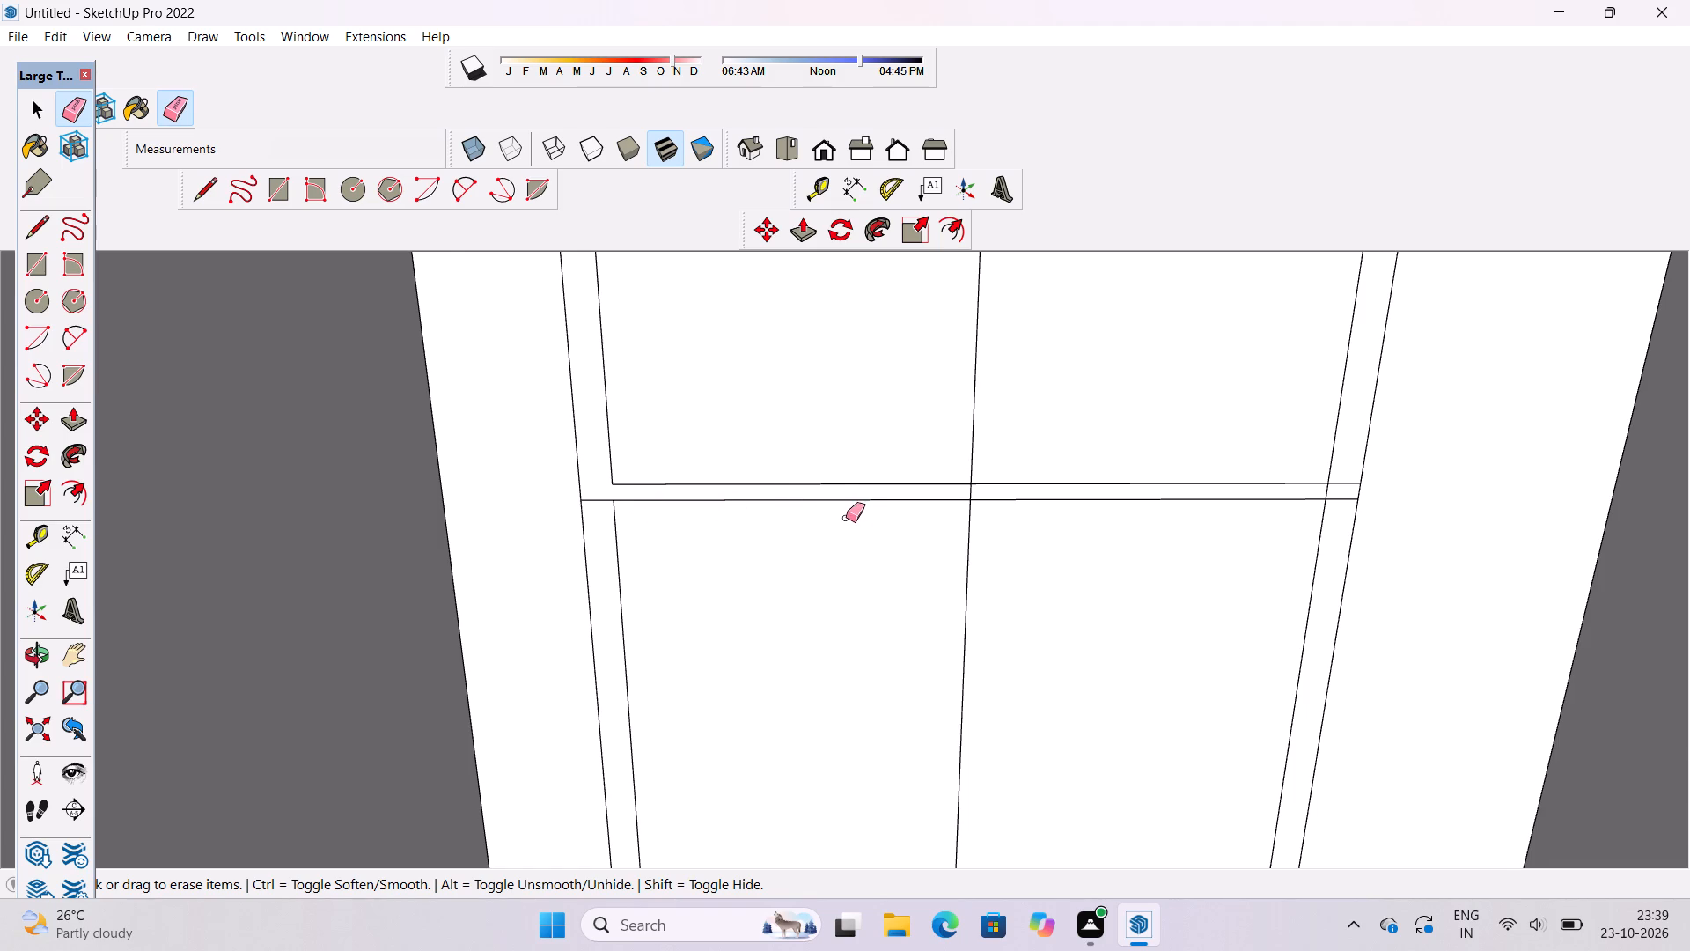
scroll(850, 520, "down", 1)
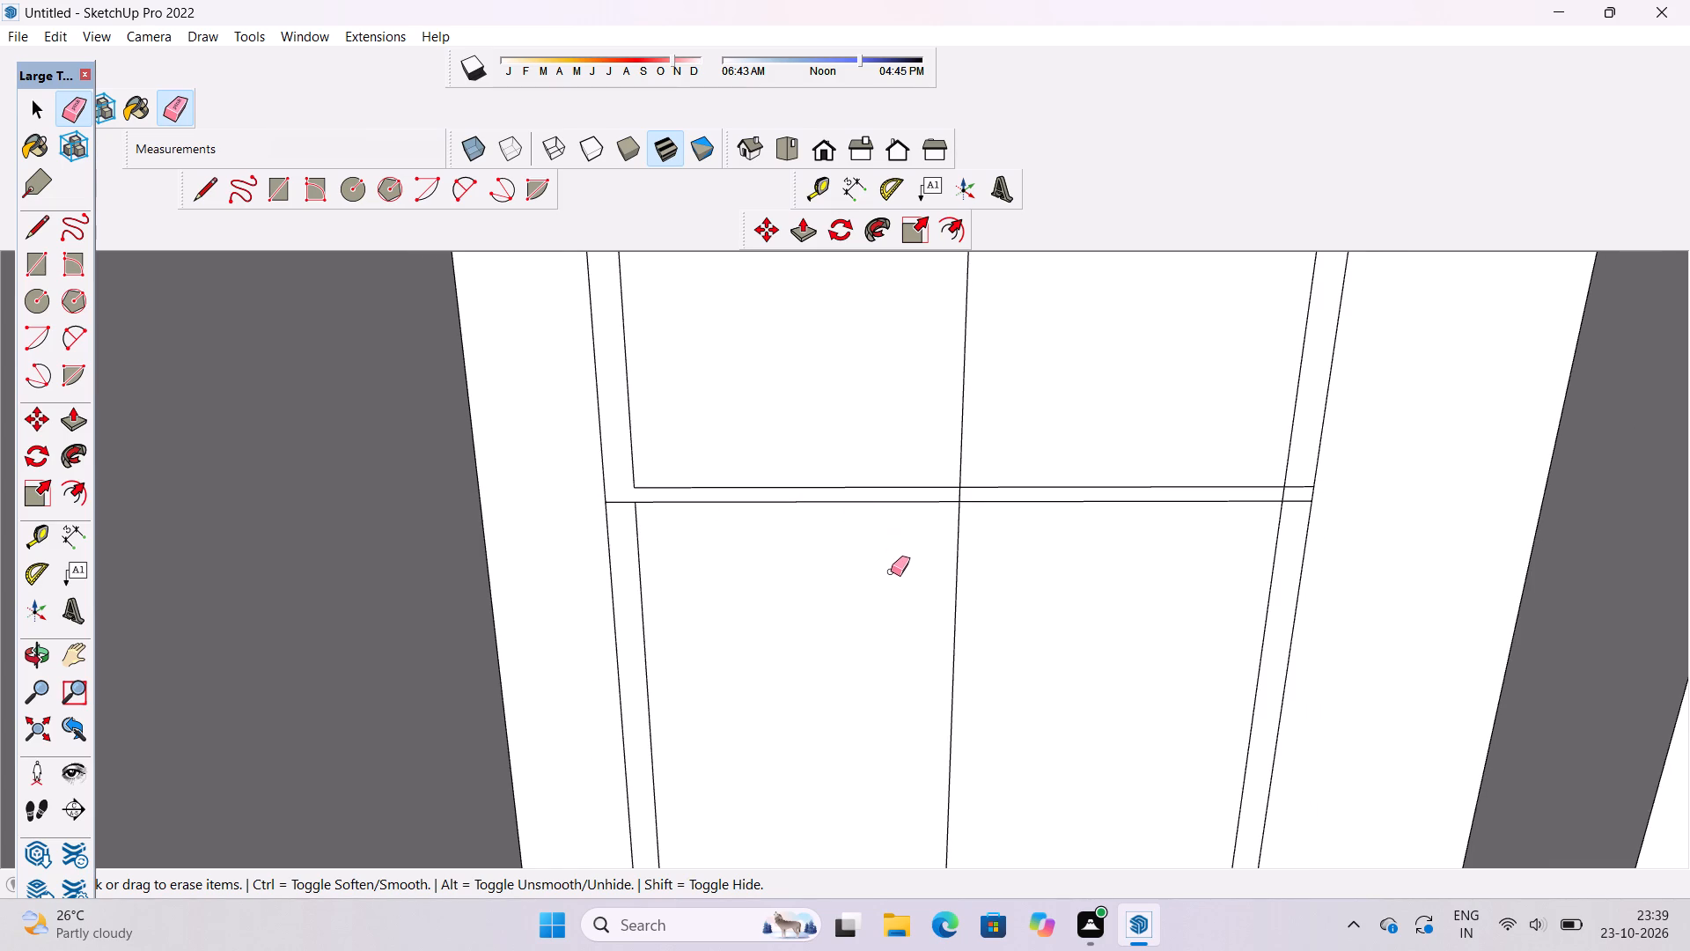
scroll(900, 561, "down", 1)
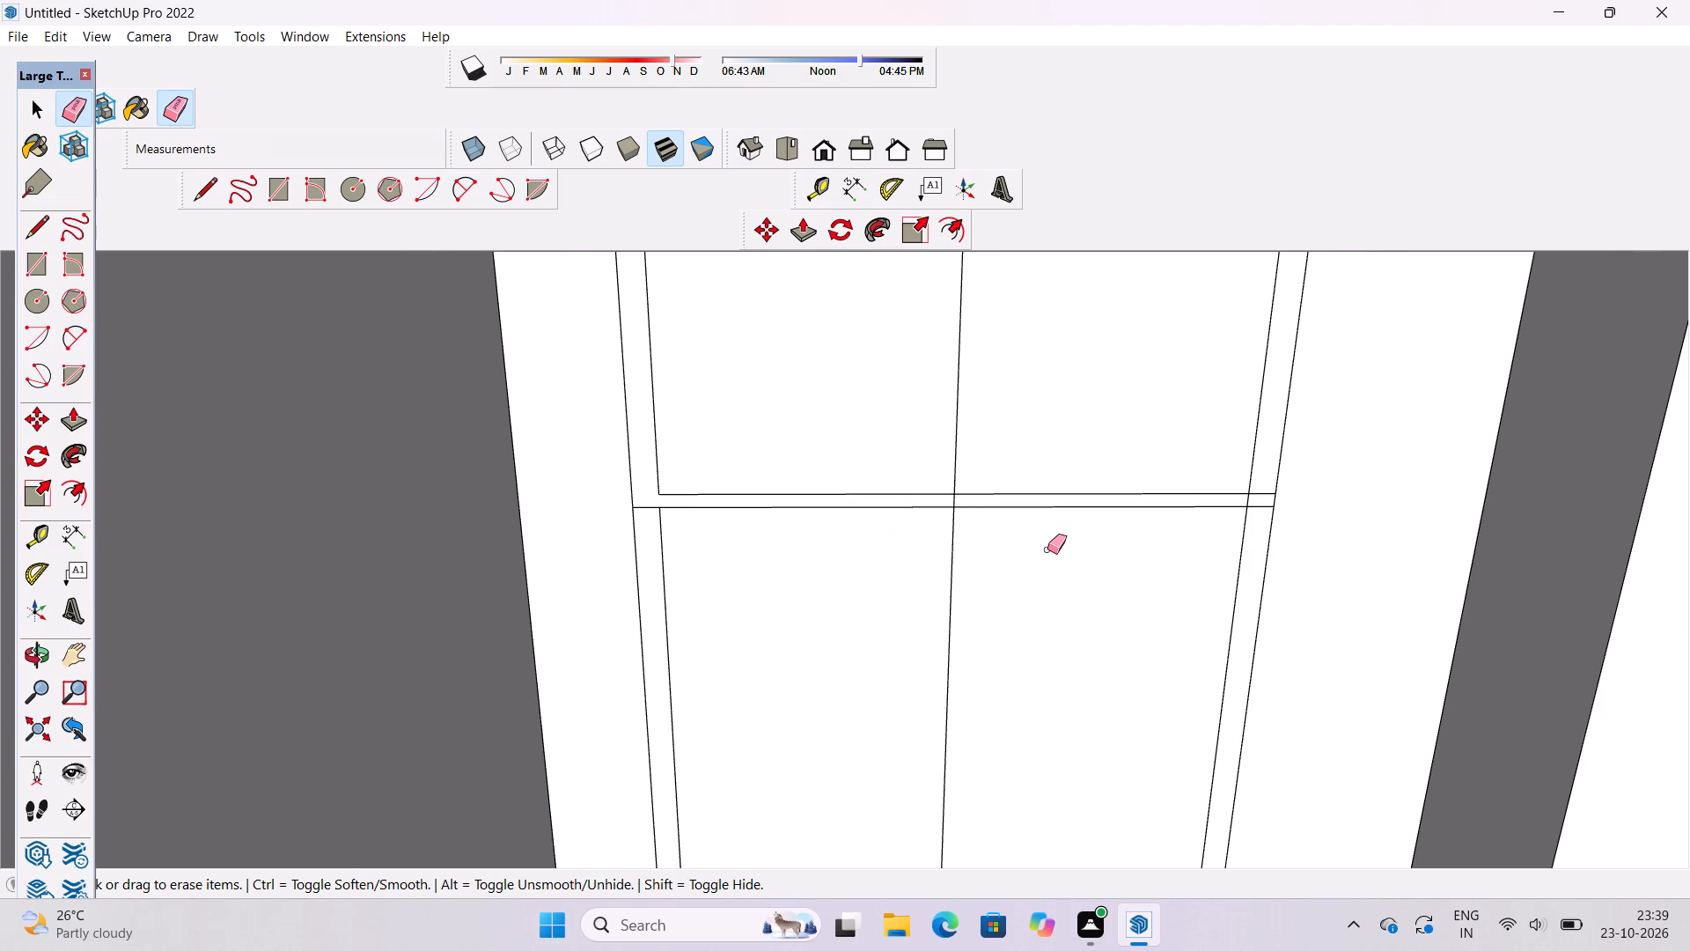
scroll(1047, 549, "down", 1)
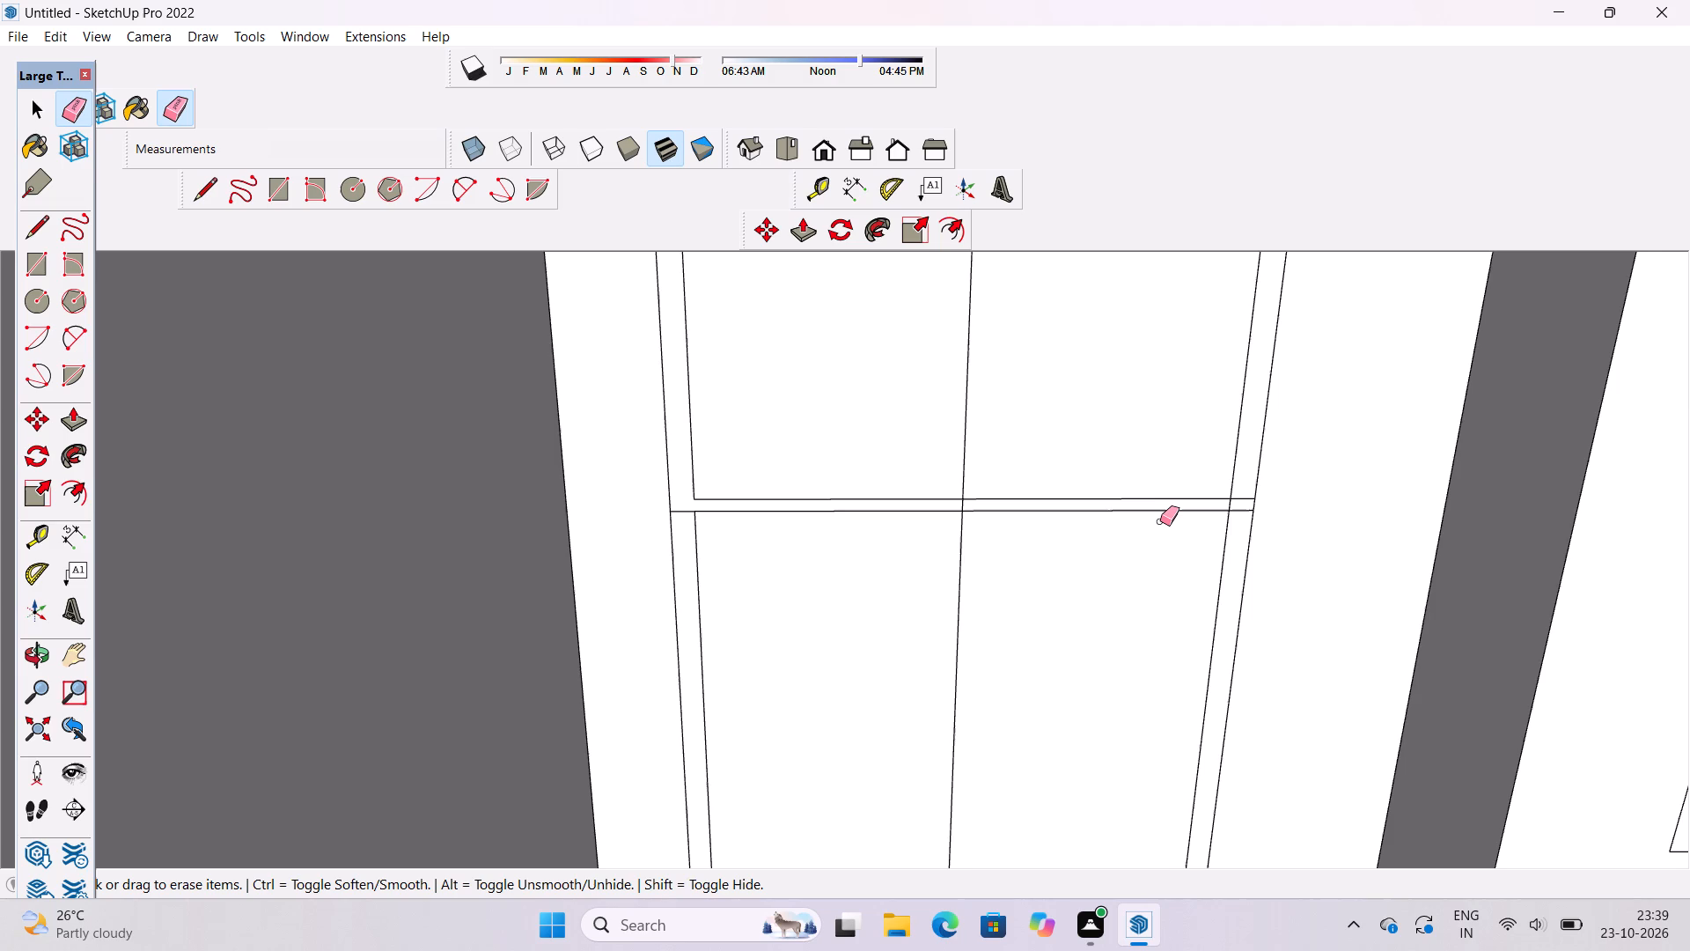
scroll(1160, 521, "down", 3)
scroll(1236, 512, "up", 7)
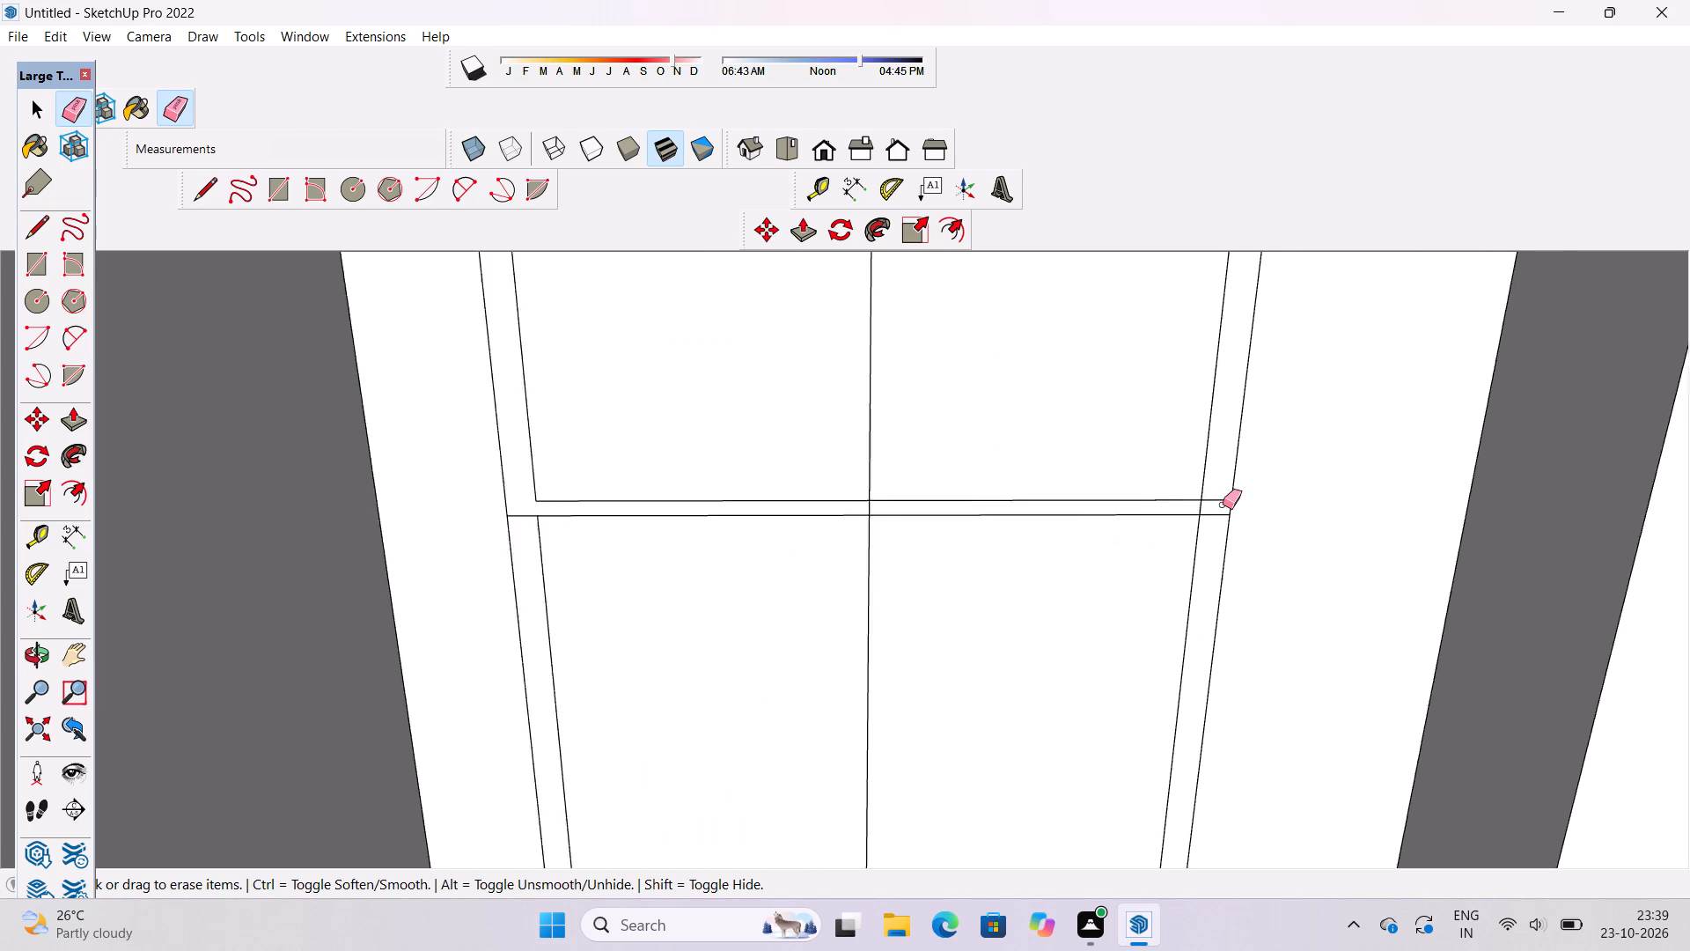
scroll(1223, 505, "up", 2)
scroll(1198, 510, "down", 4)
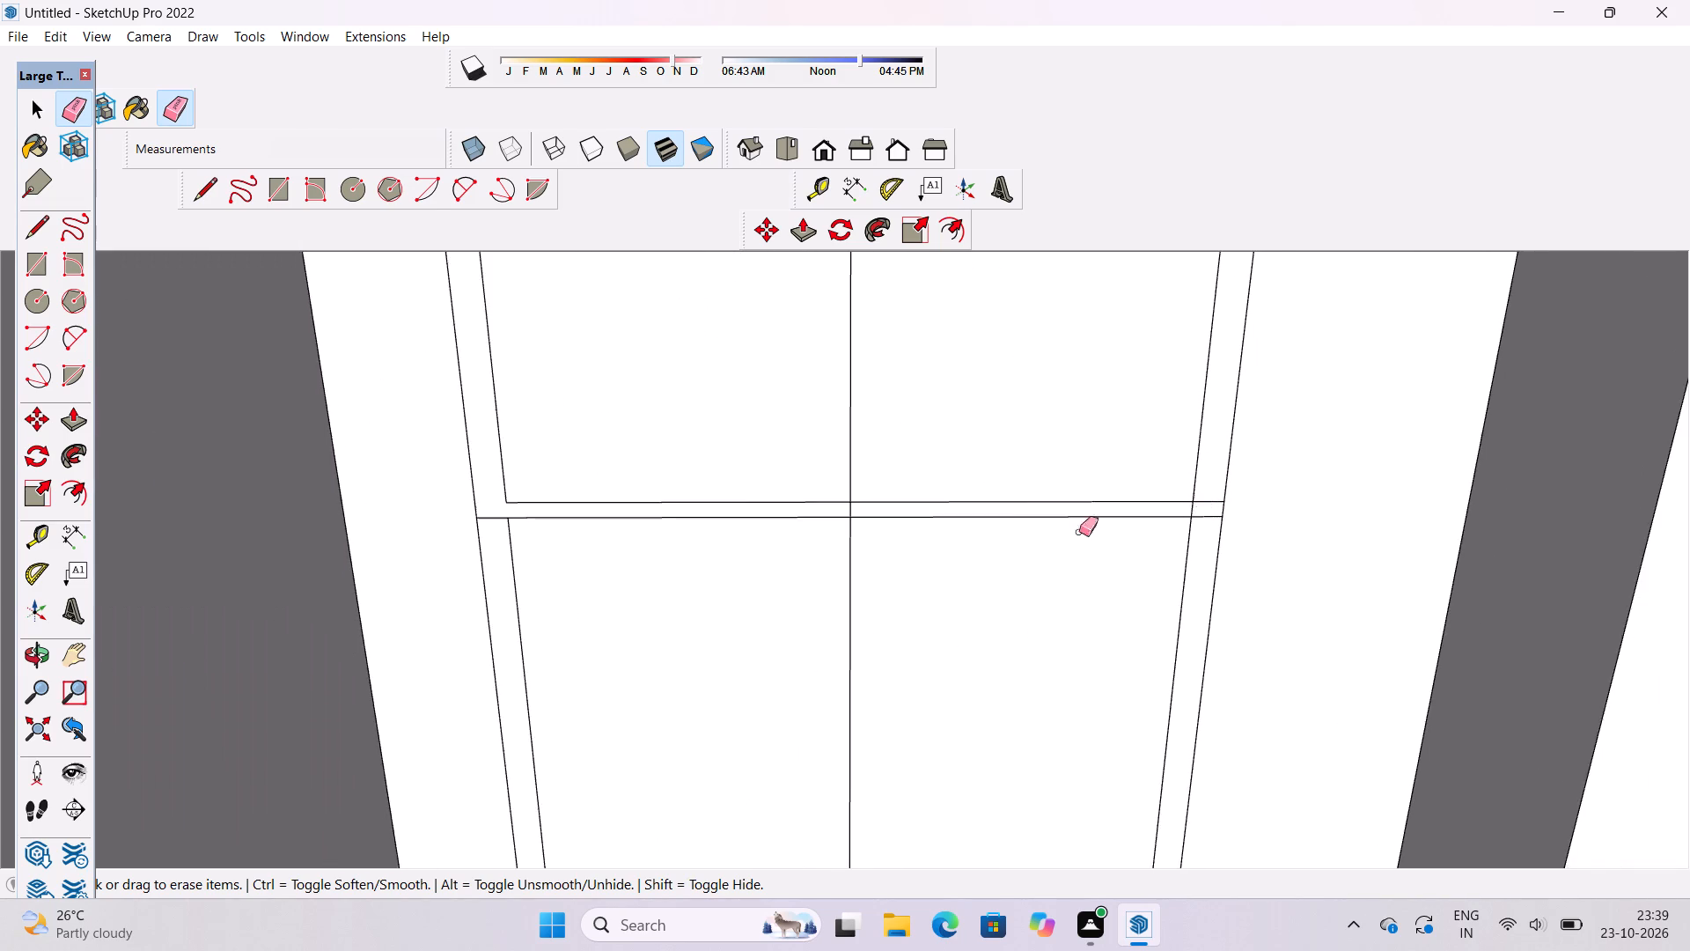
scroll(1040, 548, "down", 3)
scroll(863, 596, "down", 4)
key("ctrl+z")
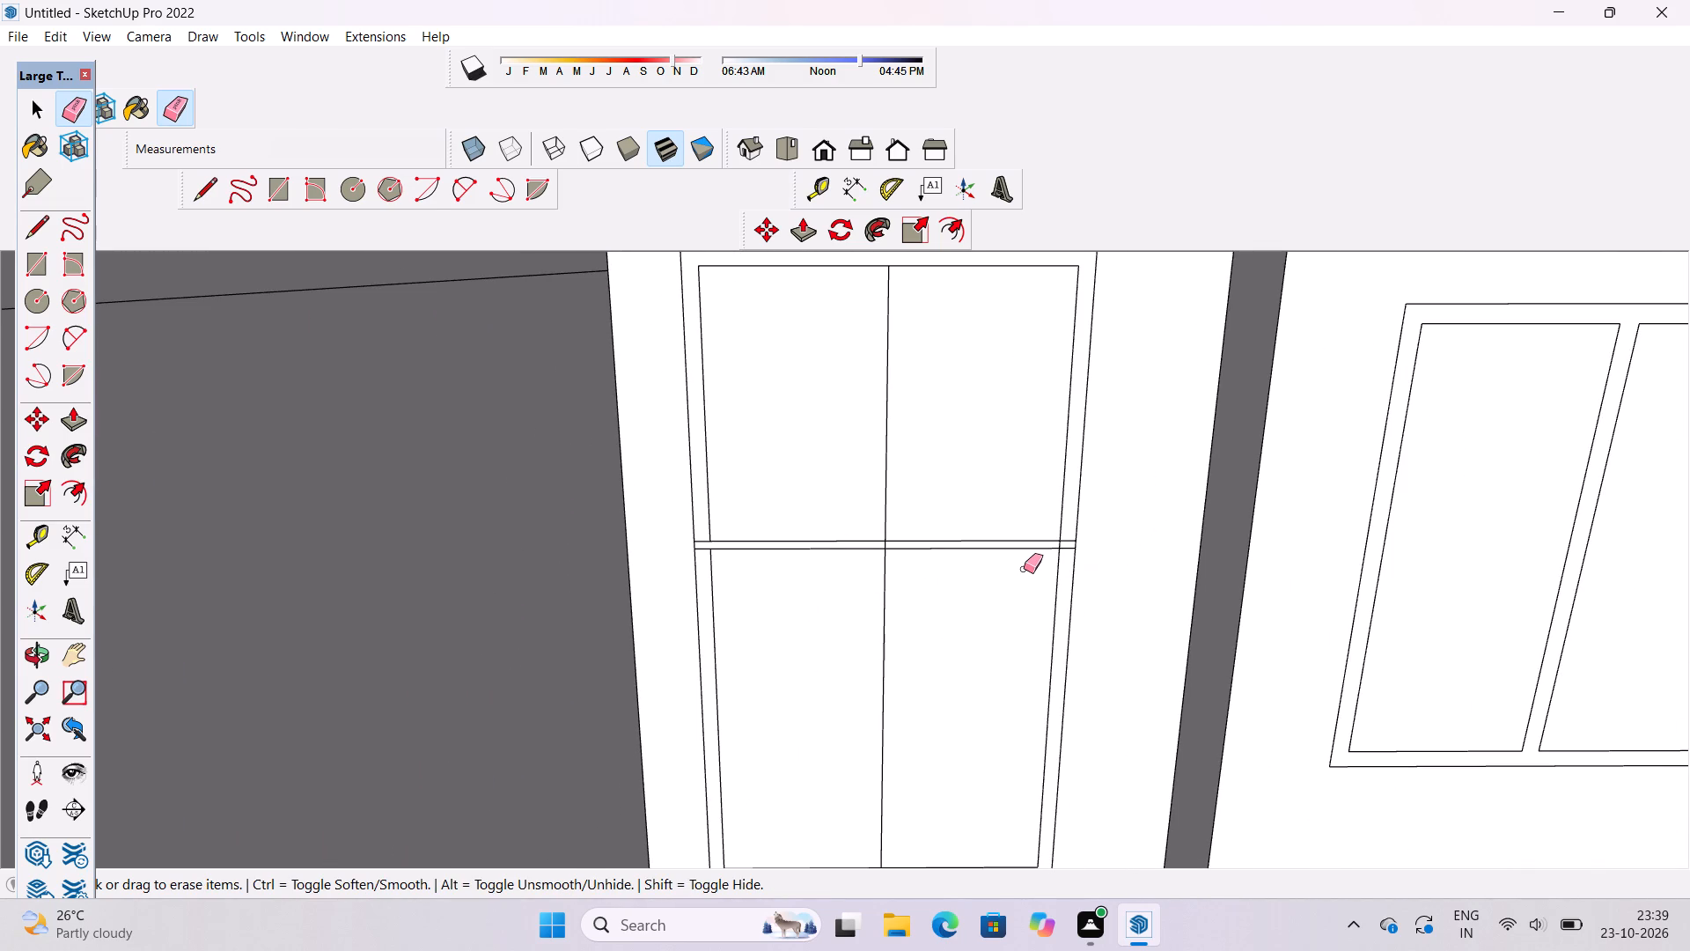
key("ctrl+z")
Place a vertical guide 3' inward from the inner edge of the door frame's left side.
key("space")
key("o")
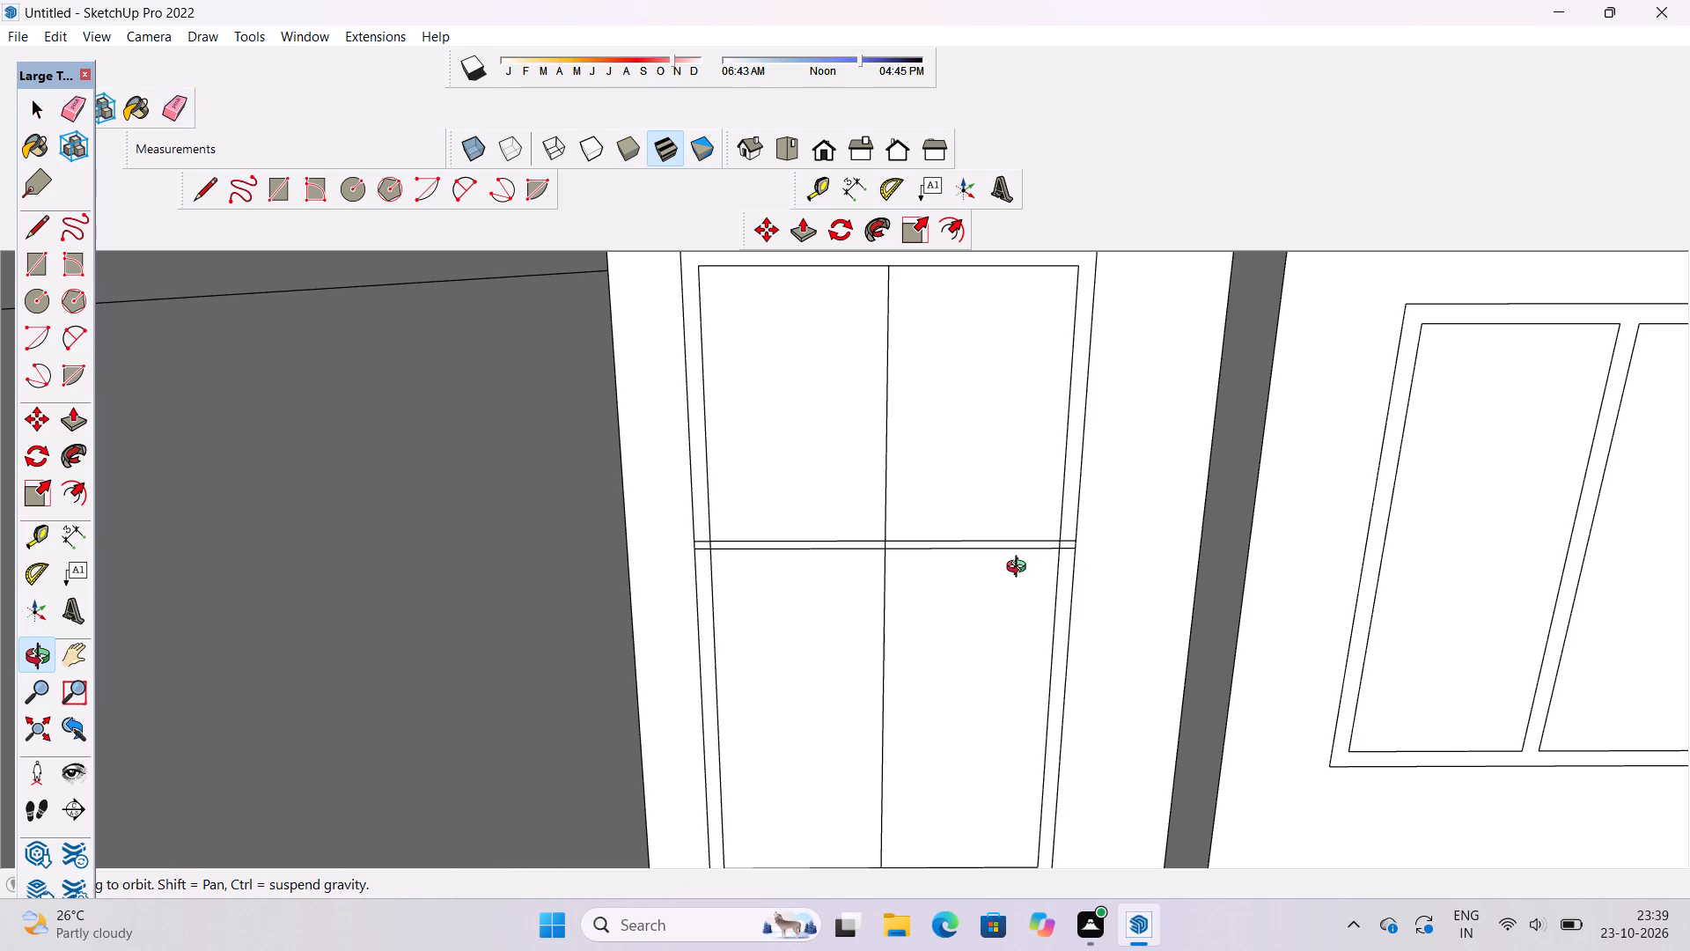
scroll(1018, 568, "down", 2)
left_click_drag(954, 526, 938, 560, "shift")
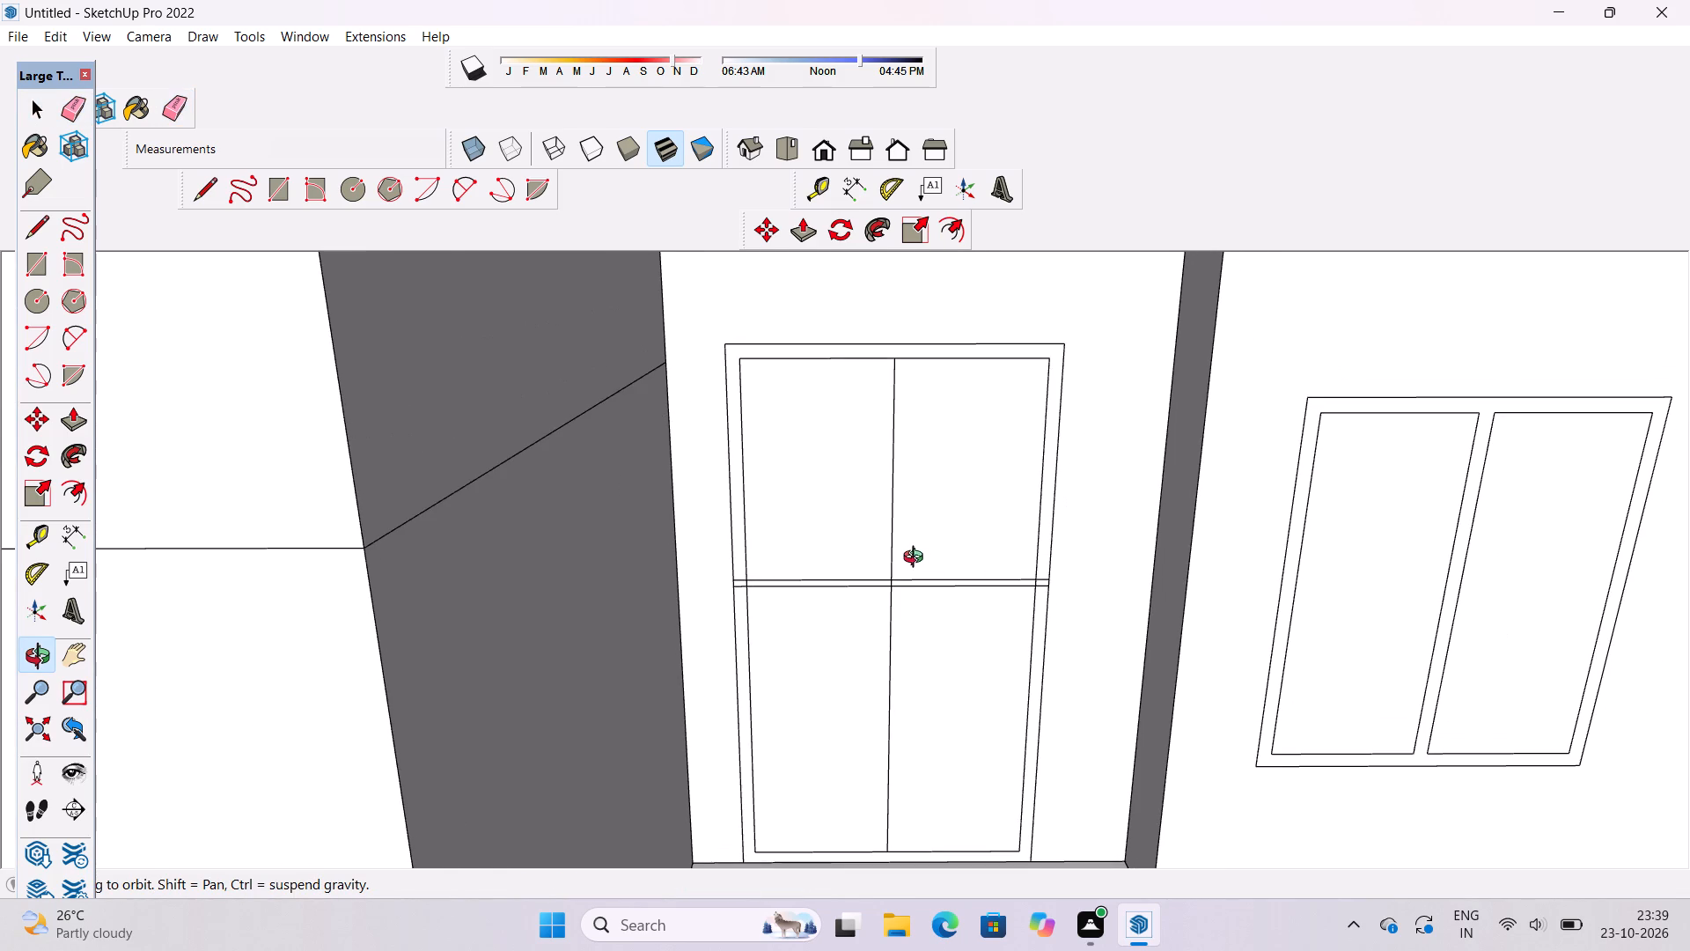
scroll(915, 556, "down", 1)
left_click_drag(915, 564, 916, 573, "shift")
left_click_drag(919, 582, 918, 561)
left_click(881, 561, "shift")
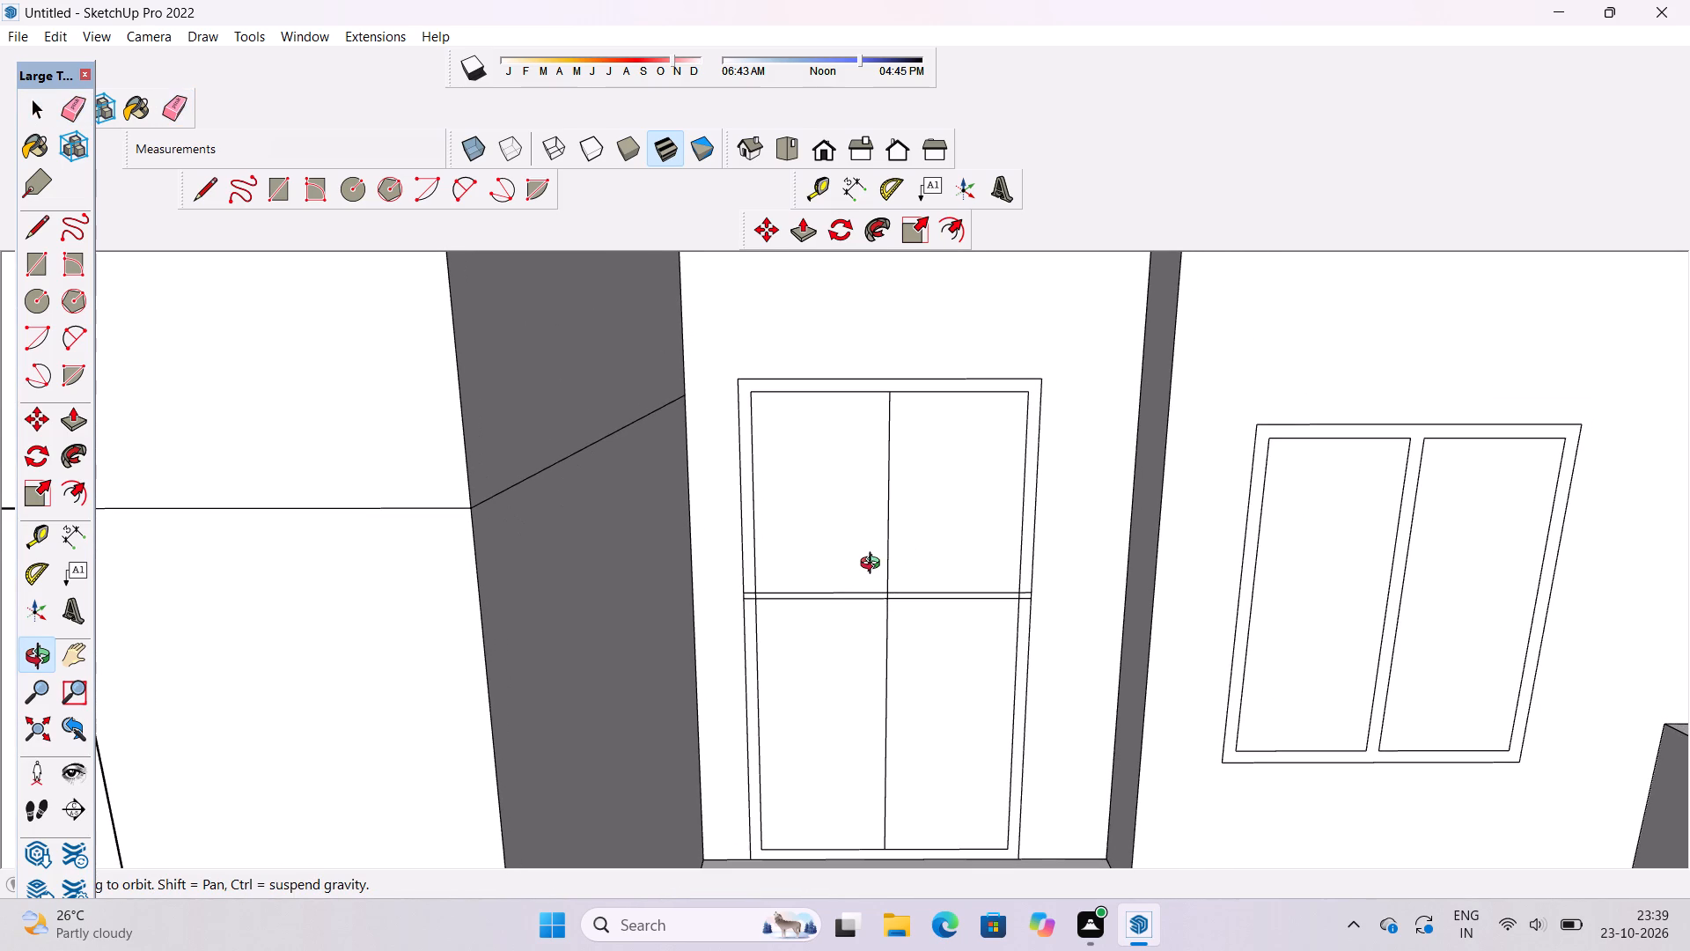
key("t")
scroll(764, 527, "up", 1)
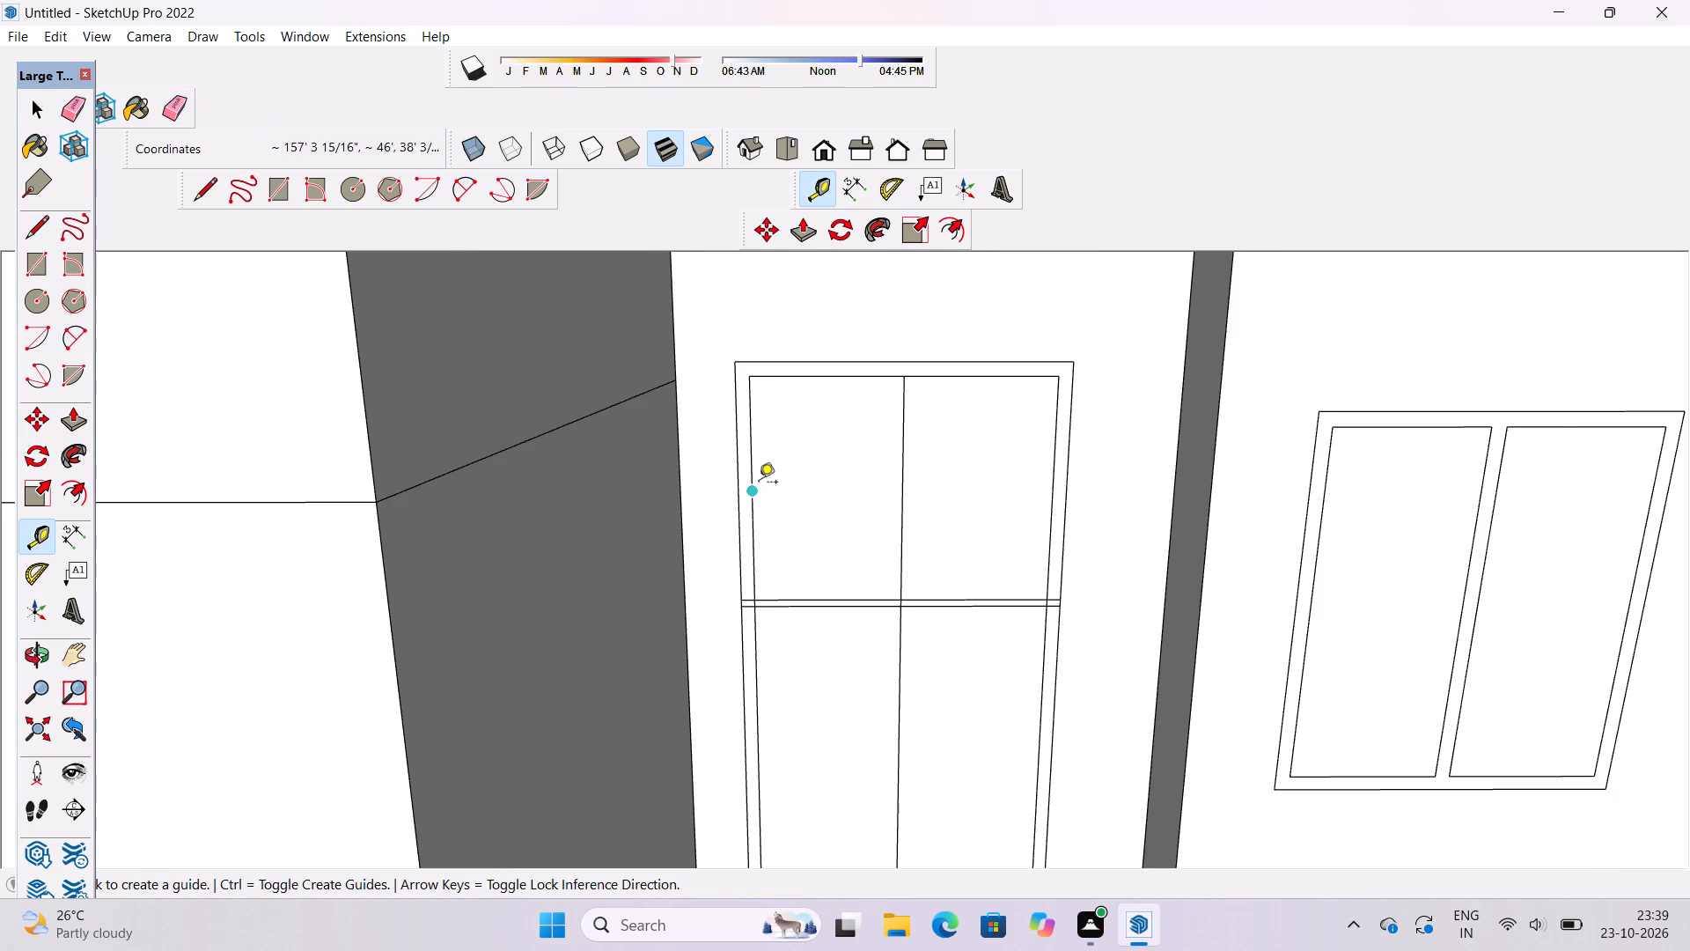
left_click(749, 495)
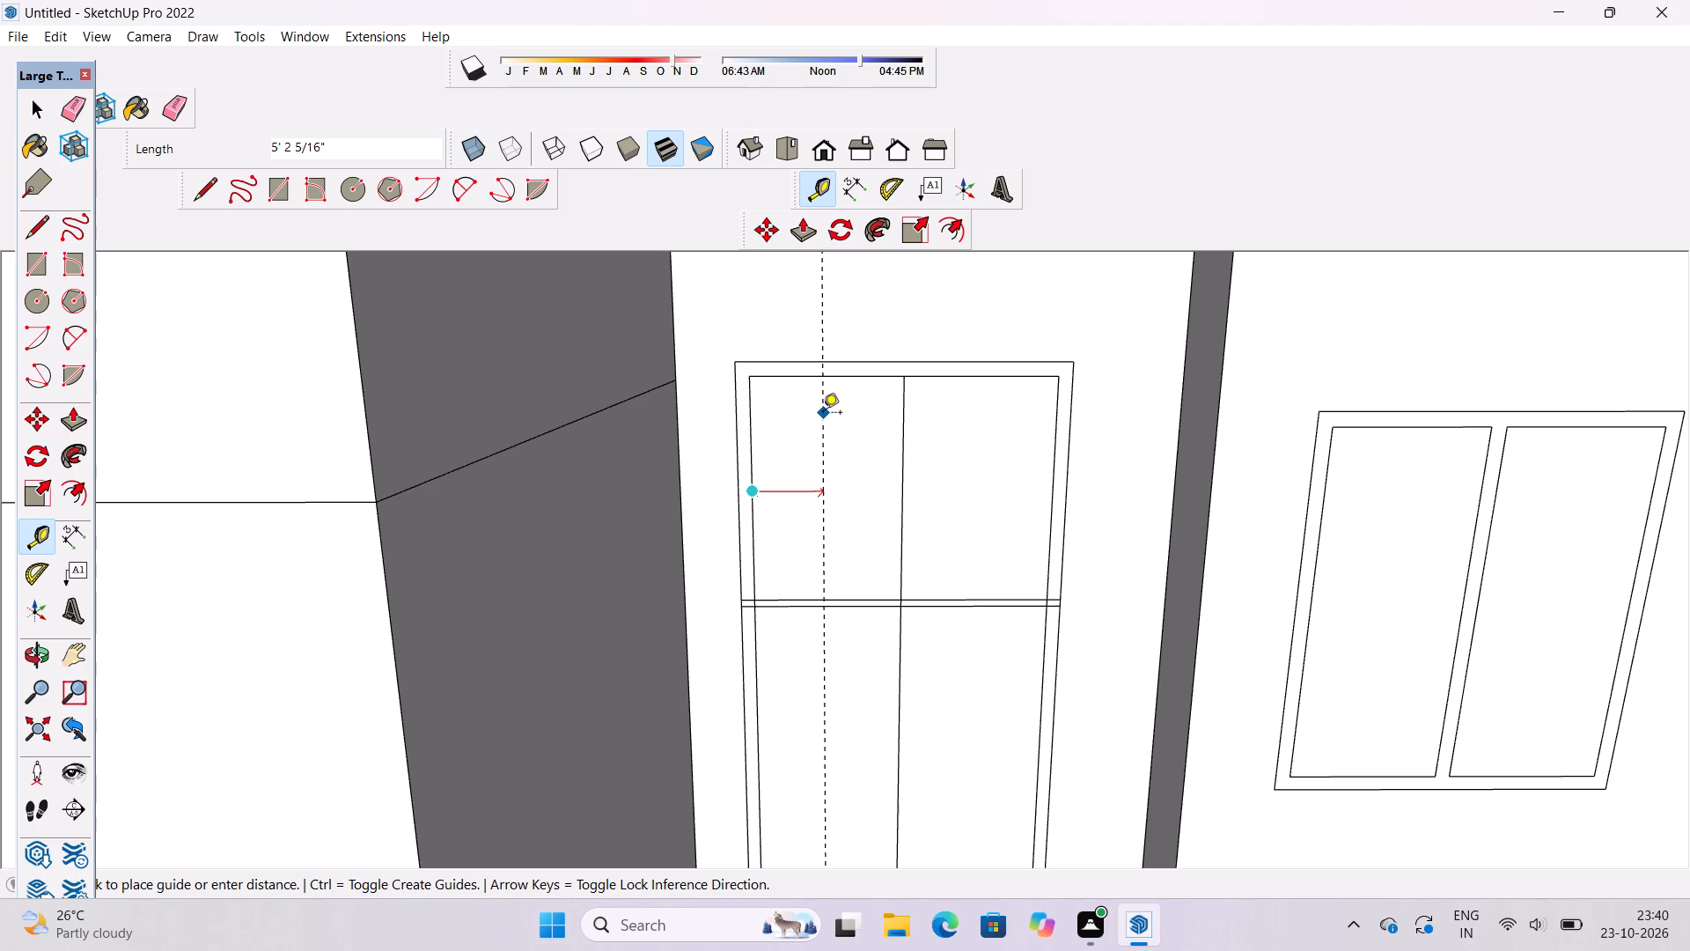
type("3'")
key("Return")
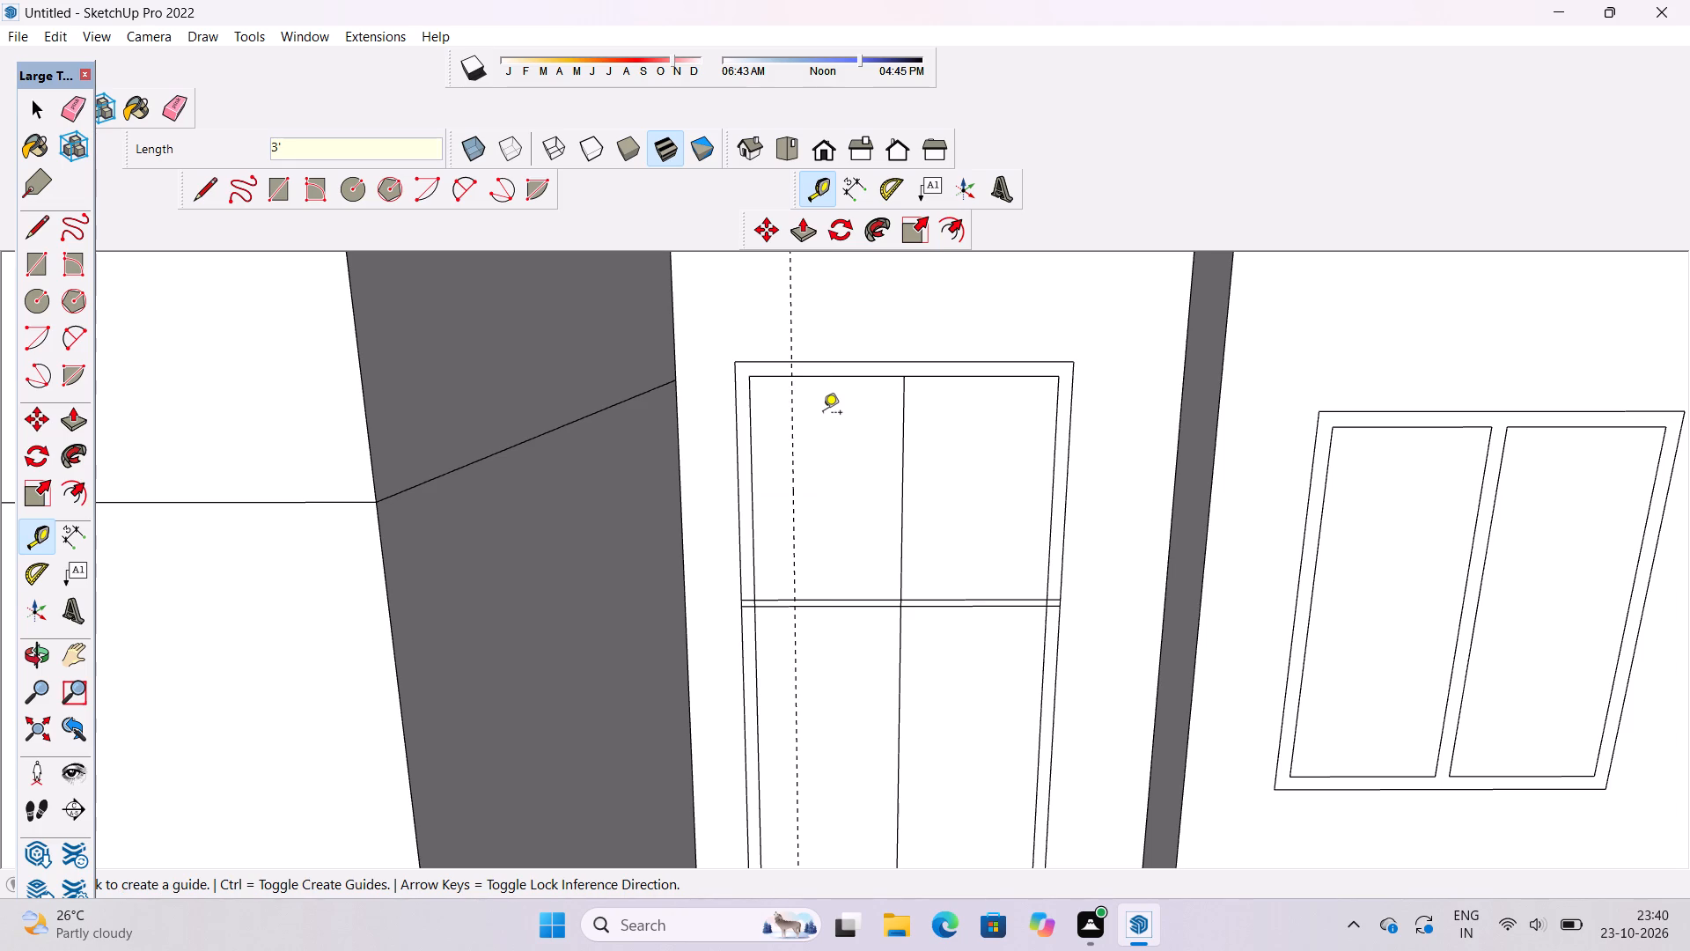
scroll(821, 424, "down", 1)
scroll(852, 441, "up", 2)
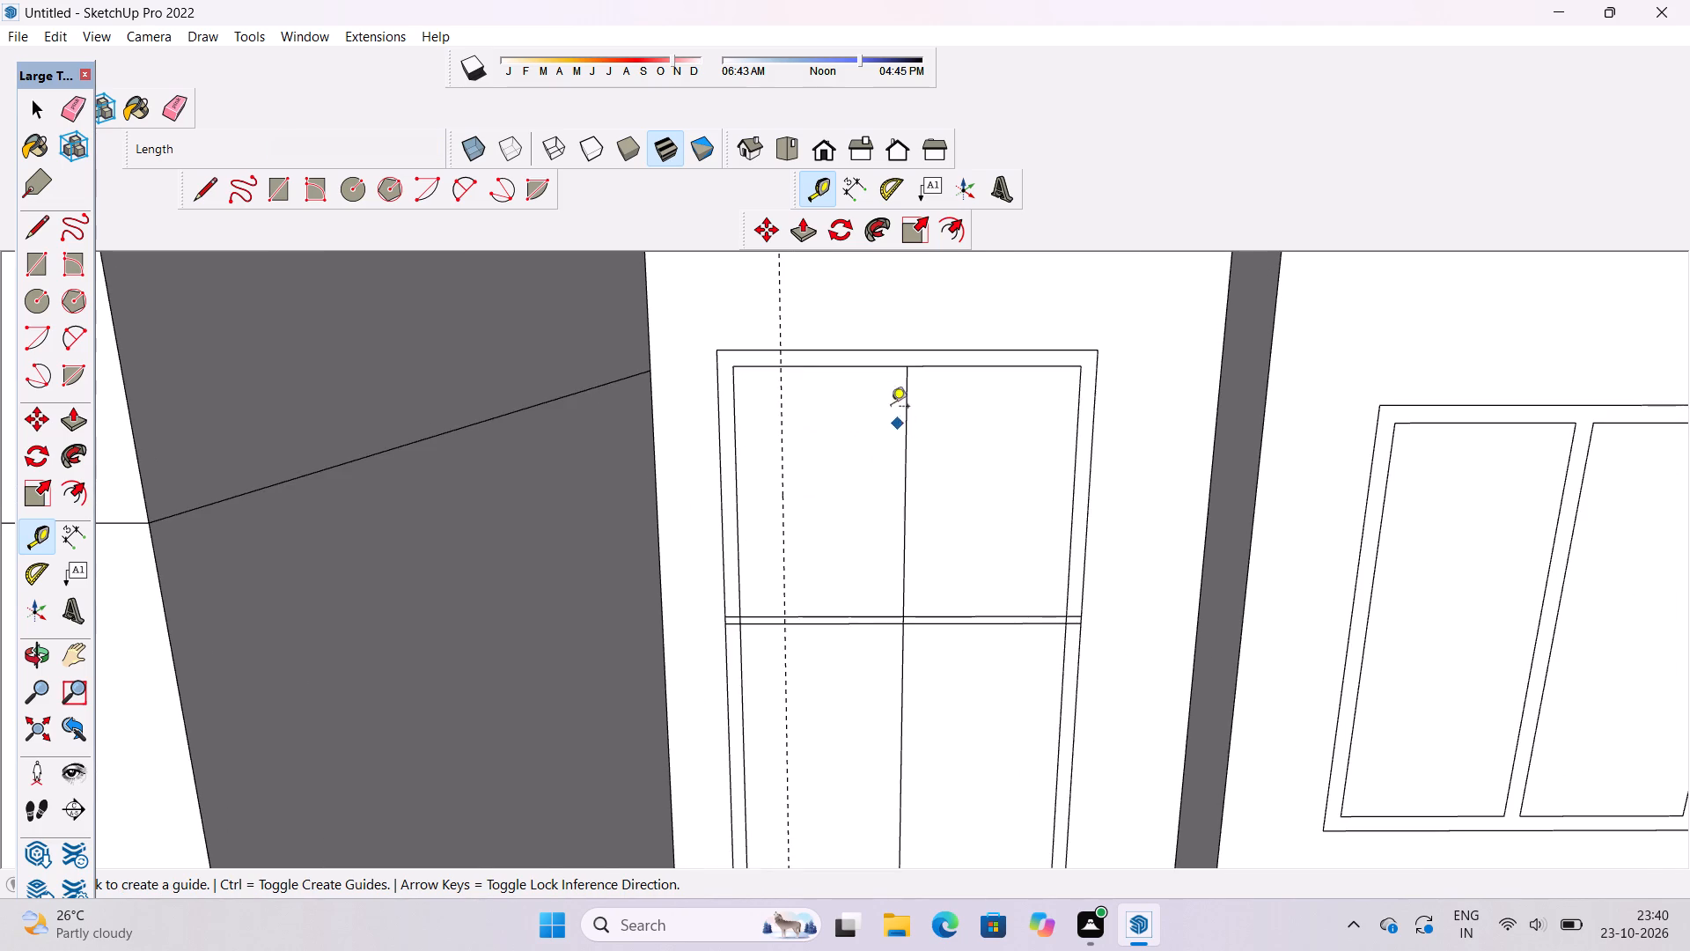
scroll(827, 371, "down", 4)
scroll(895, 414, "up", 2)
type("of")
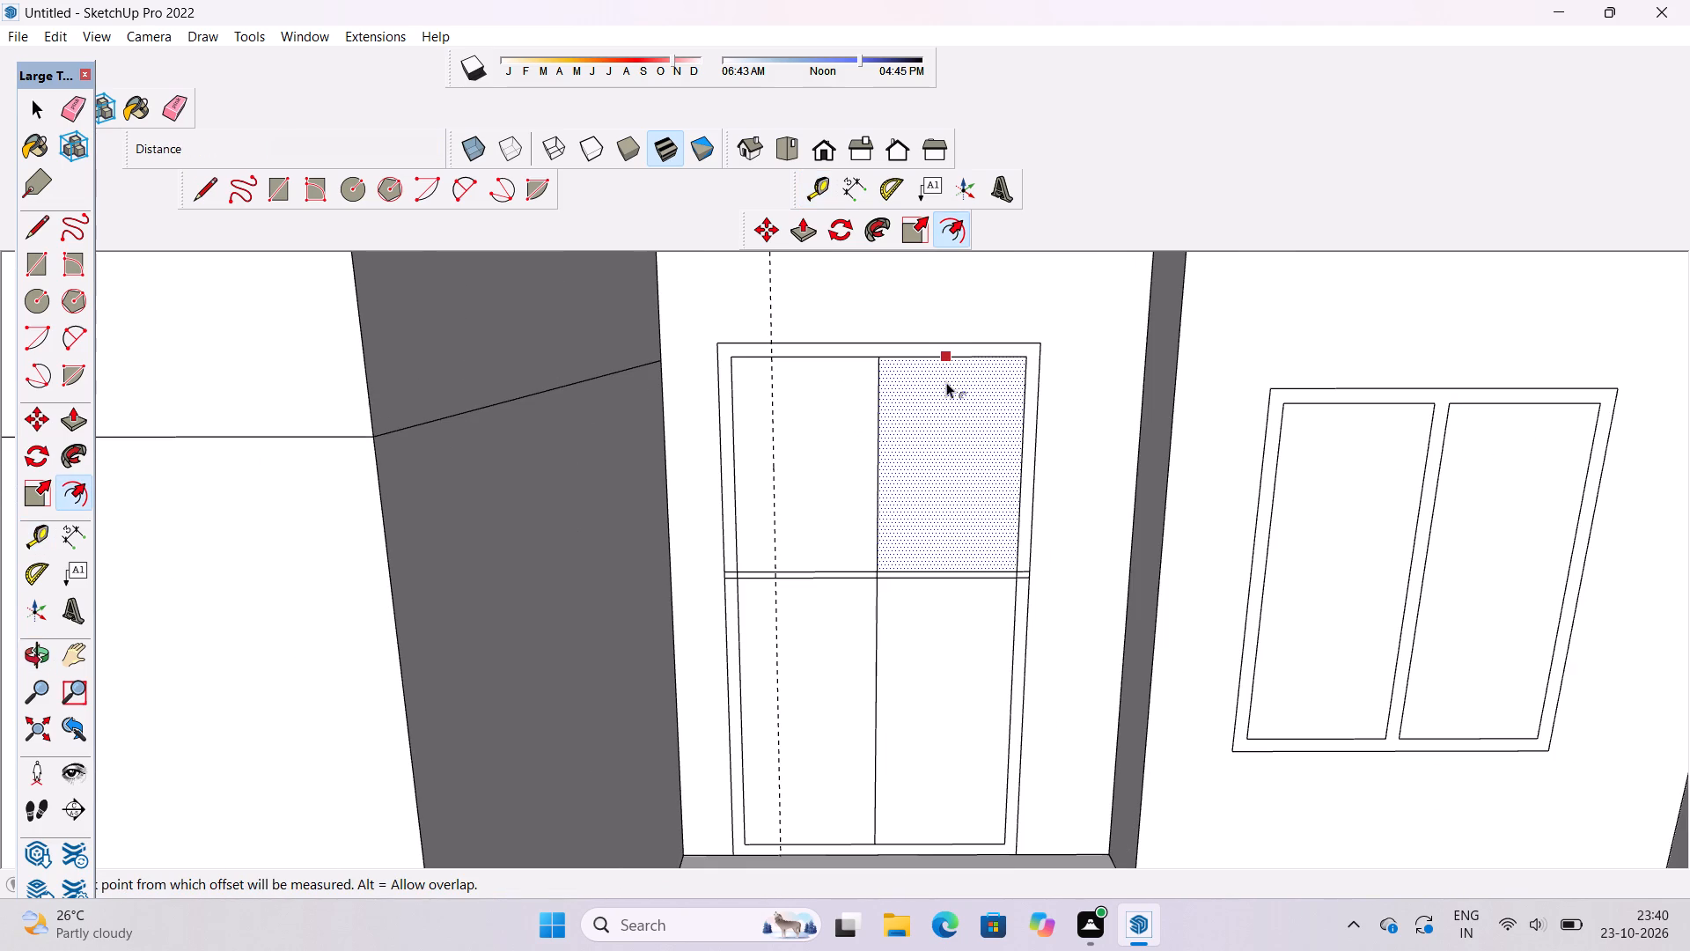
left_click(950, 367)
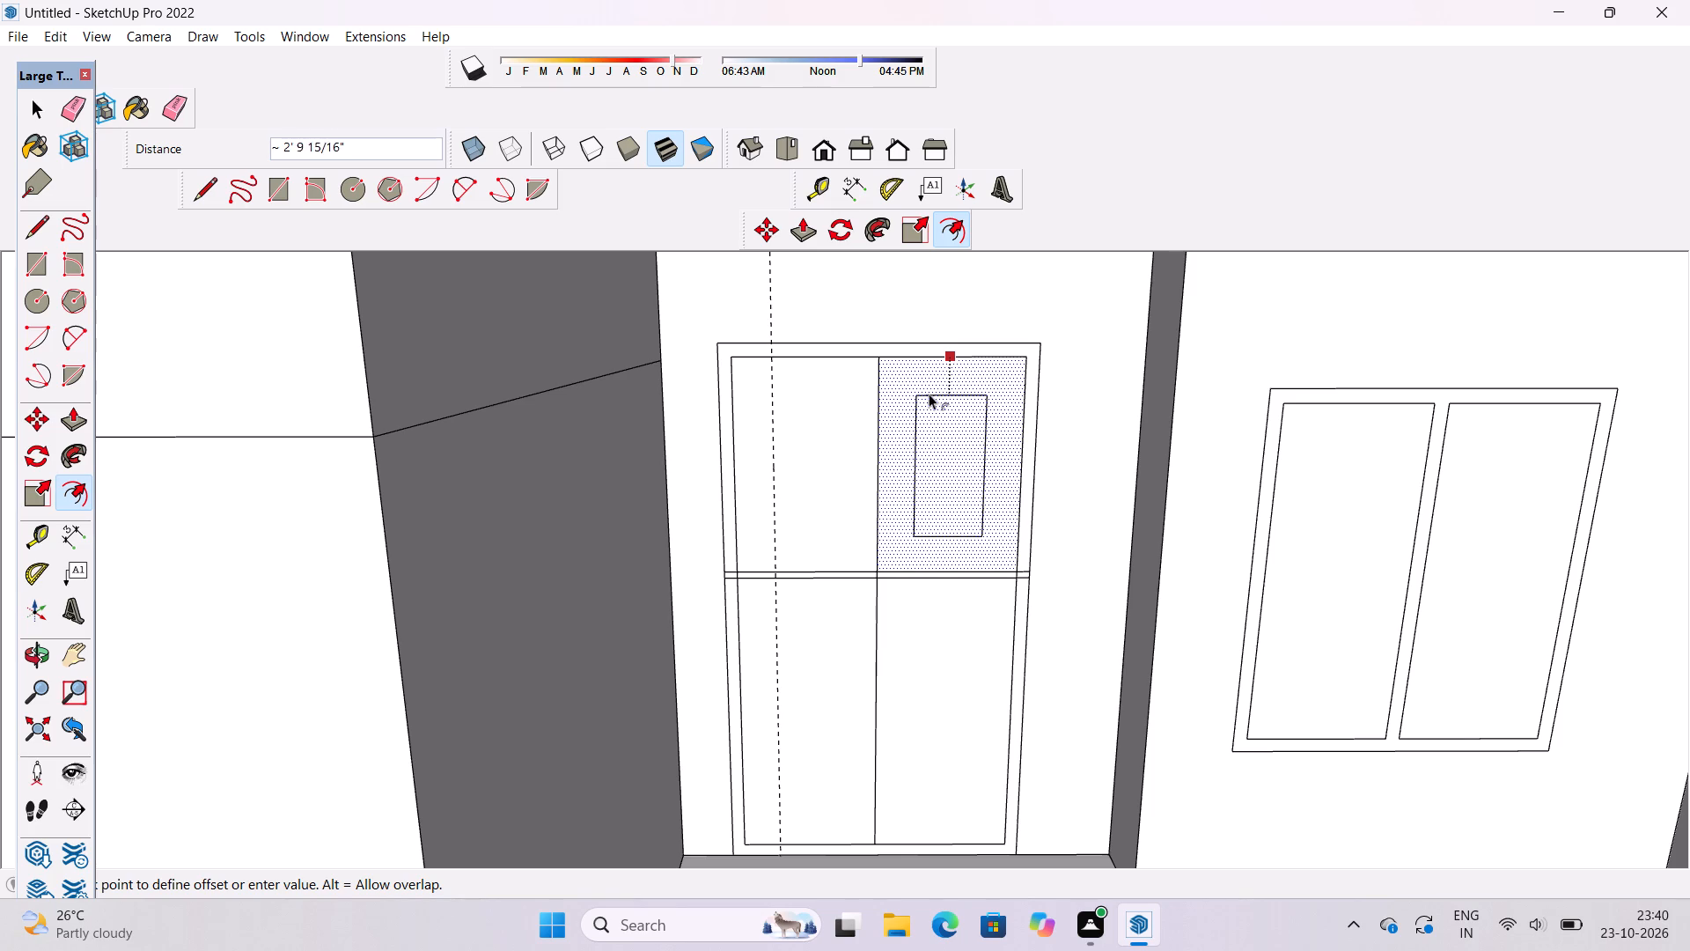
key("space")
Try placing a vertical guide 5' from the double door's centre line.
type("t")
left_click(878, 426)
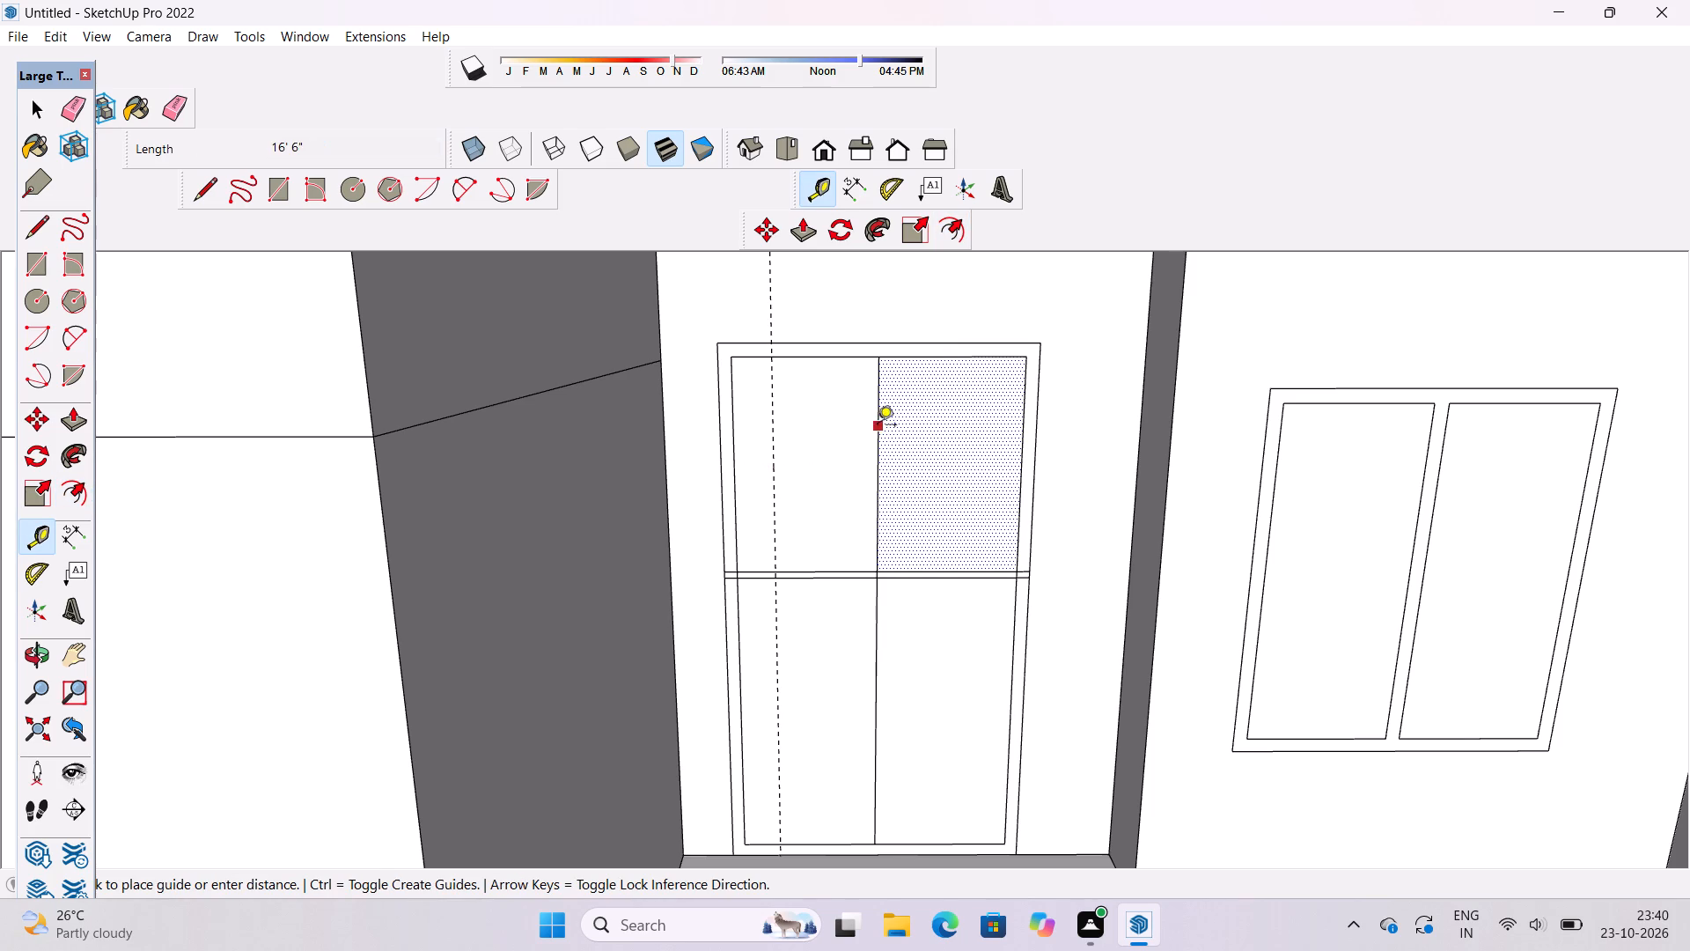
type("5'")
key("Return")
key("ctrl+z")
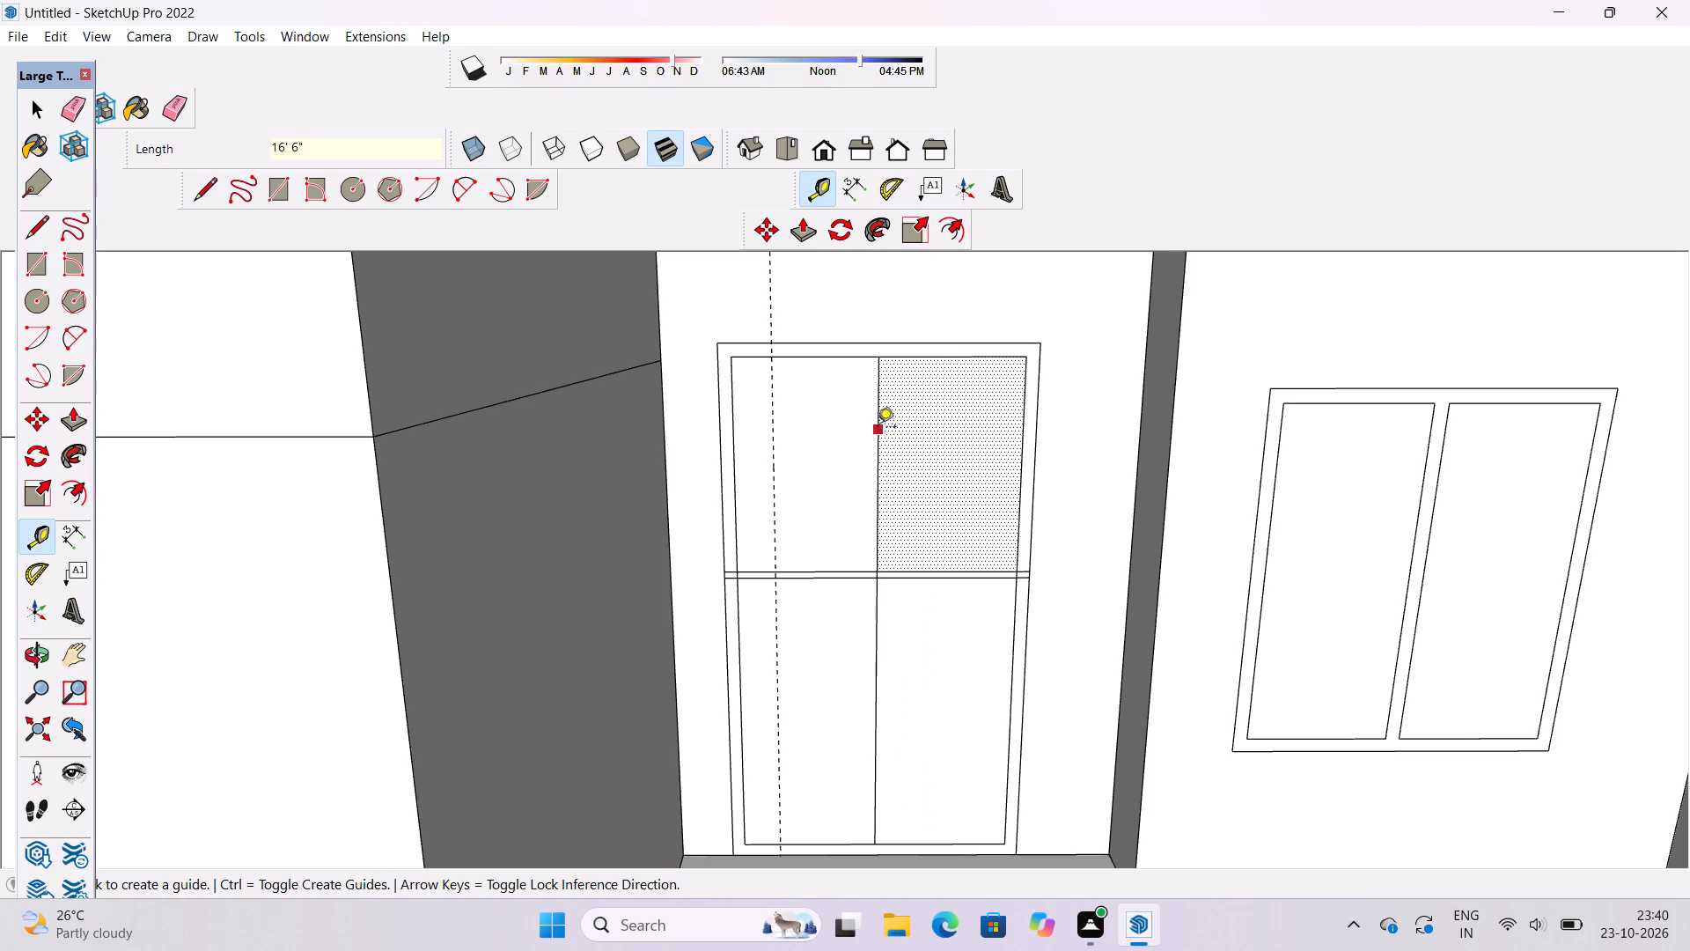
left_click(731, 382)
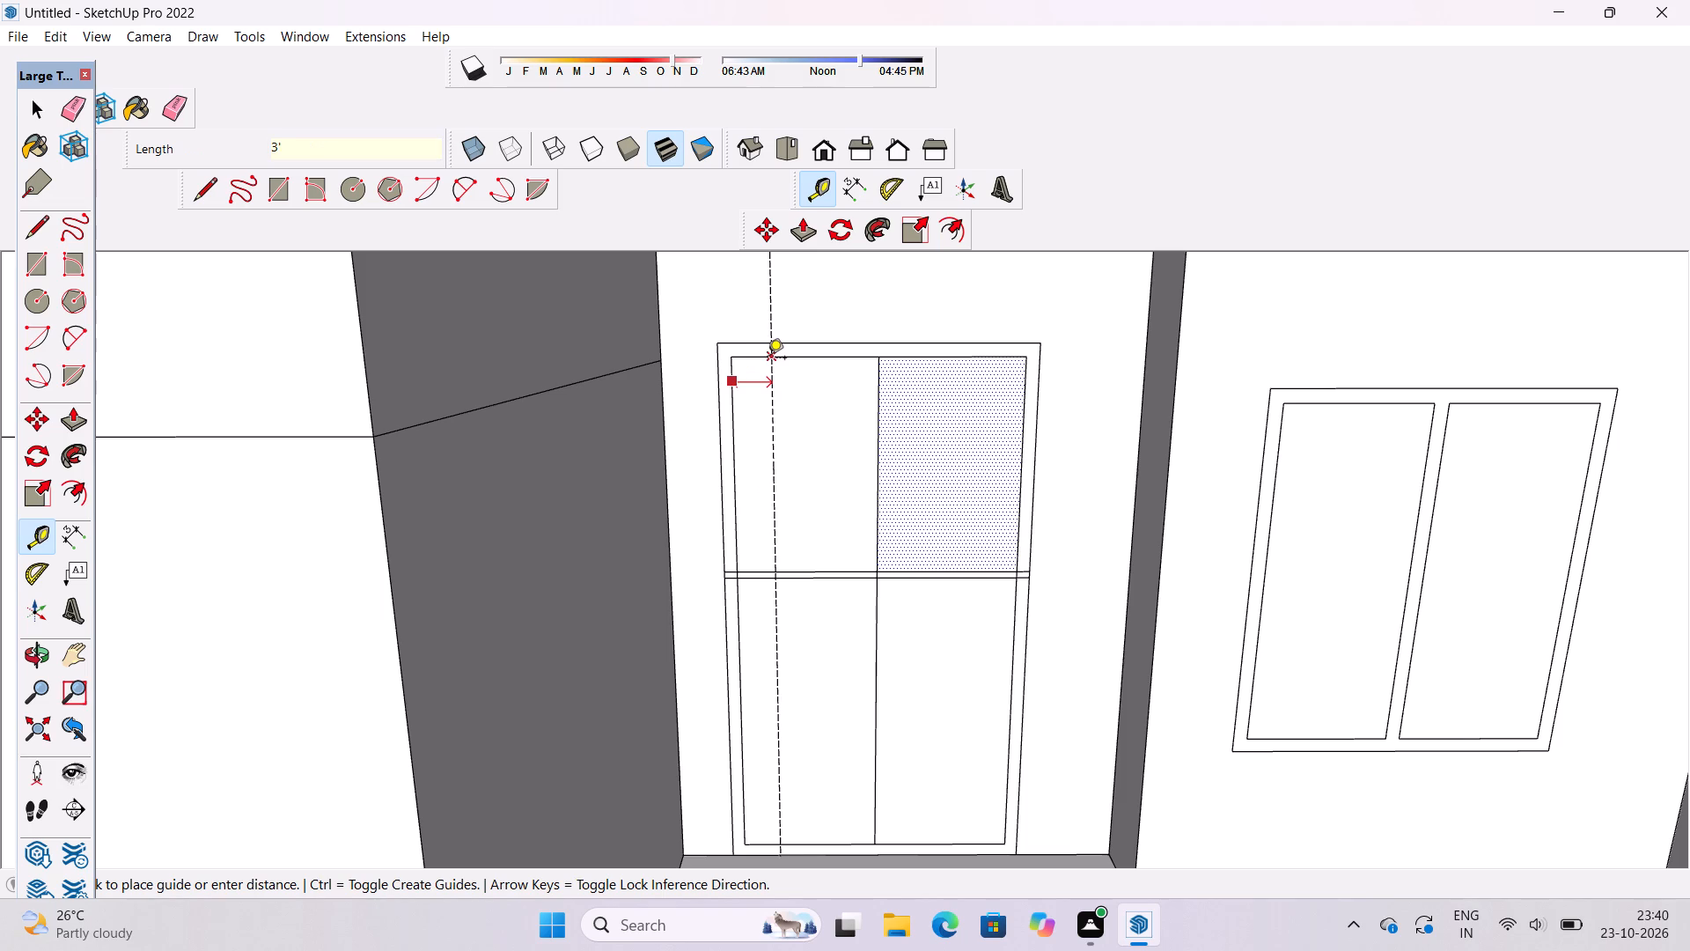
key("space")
Place vertical guides on the upper right door leaf, 3' inward from the centre line and 3' inward from the frame's inner edge.
key("t")
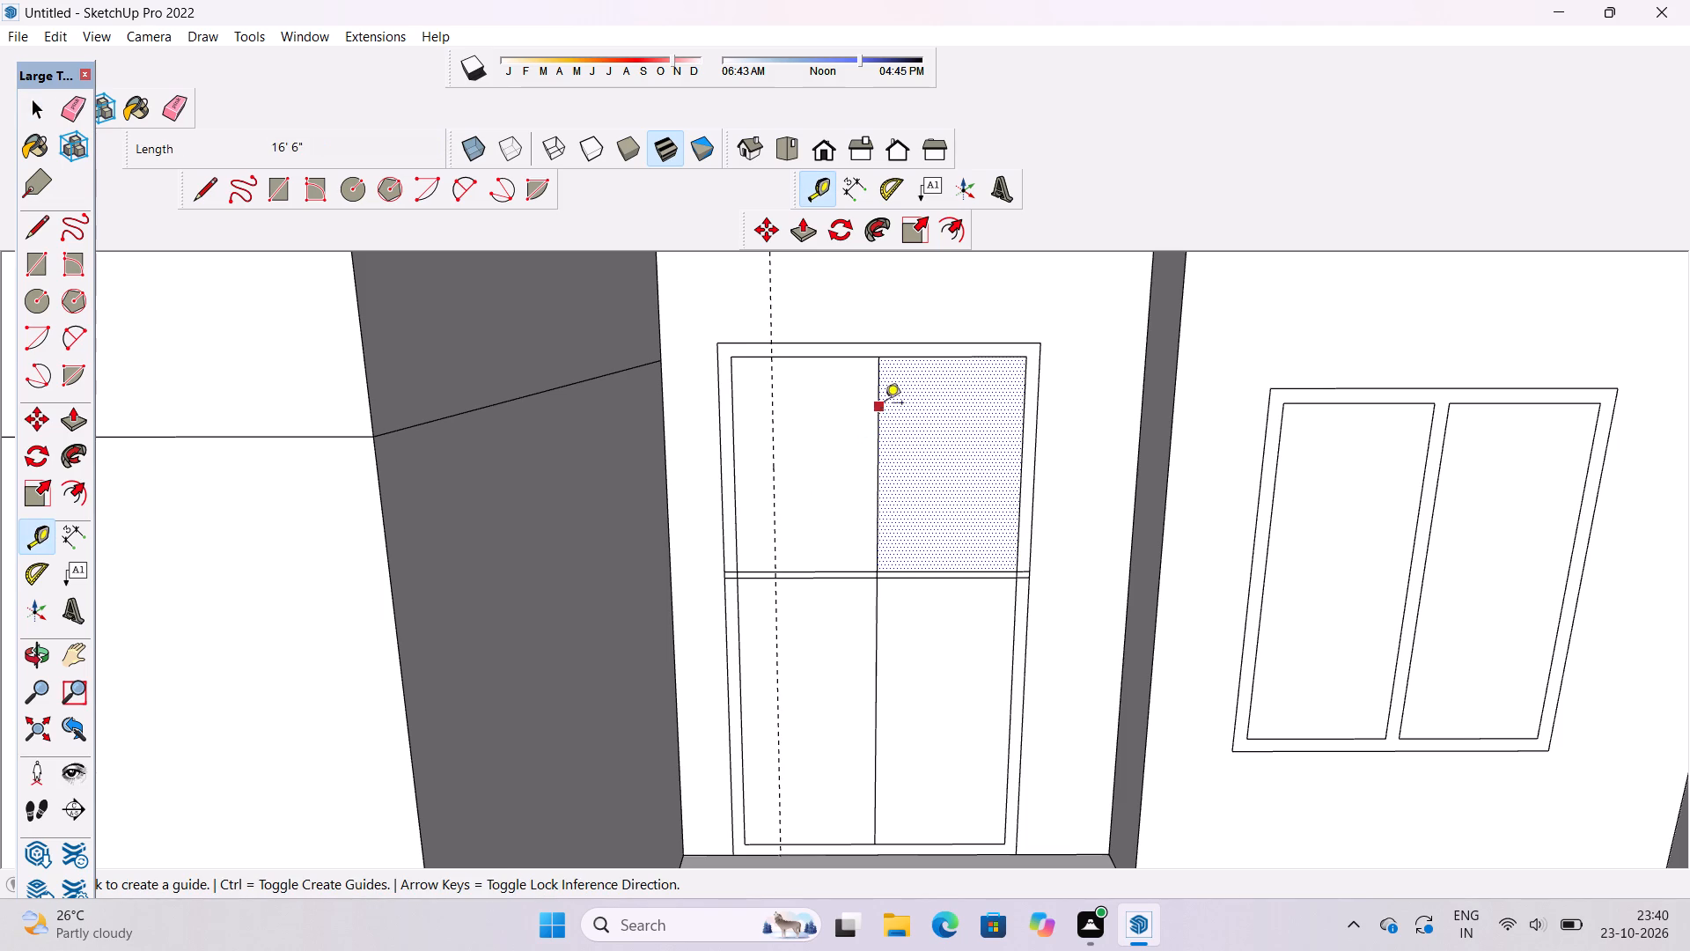
left_click(881, 399)
type("3'")
key("Return")
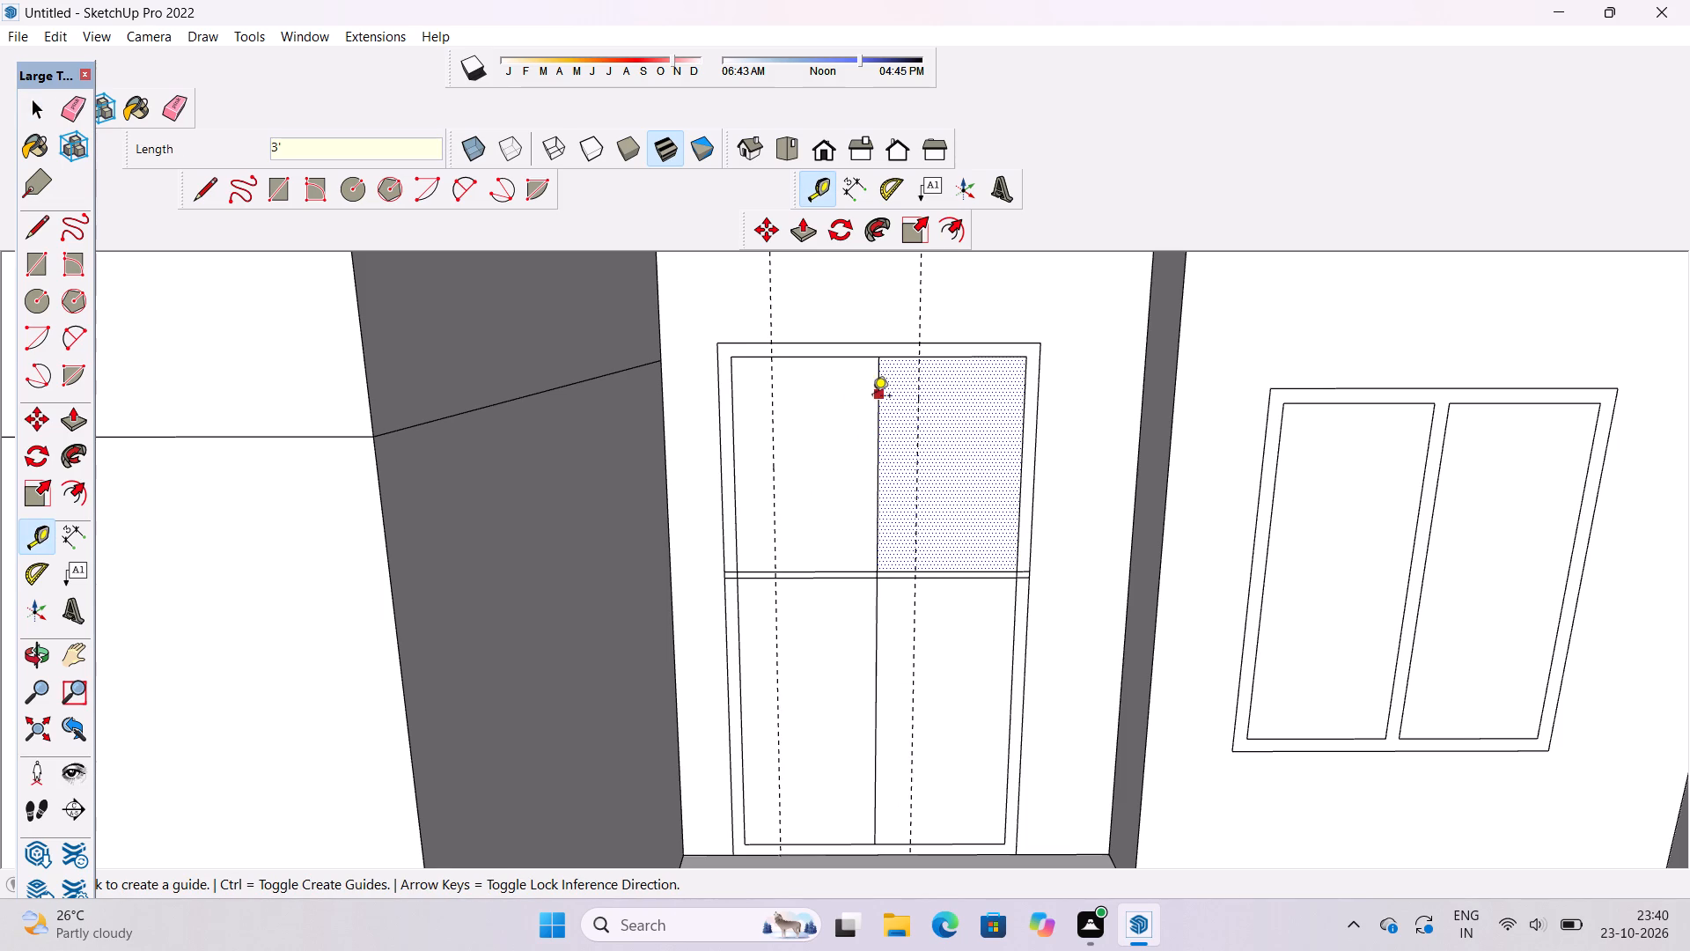
scroll(852, 400, "down", 2)
scroll(795, 409, "up", 2)
scroll(1032, 389, "up", 3)
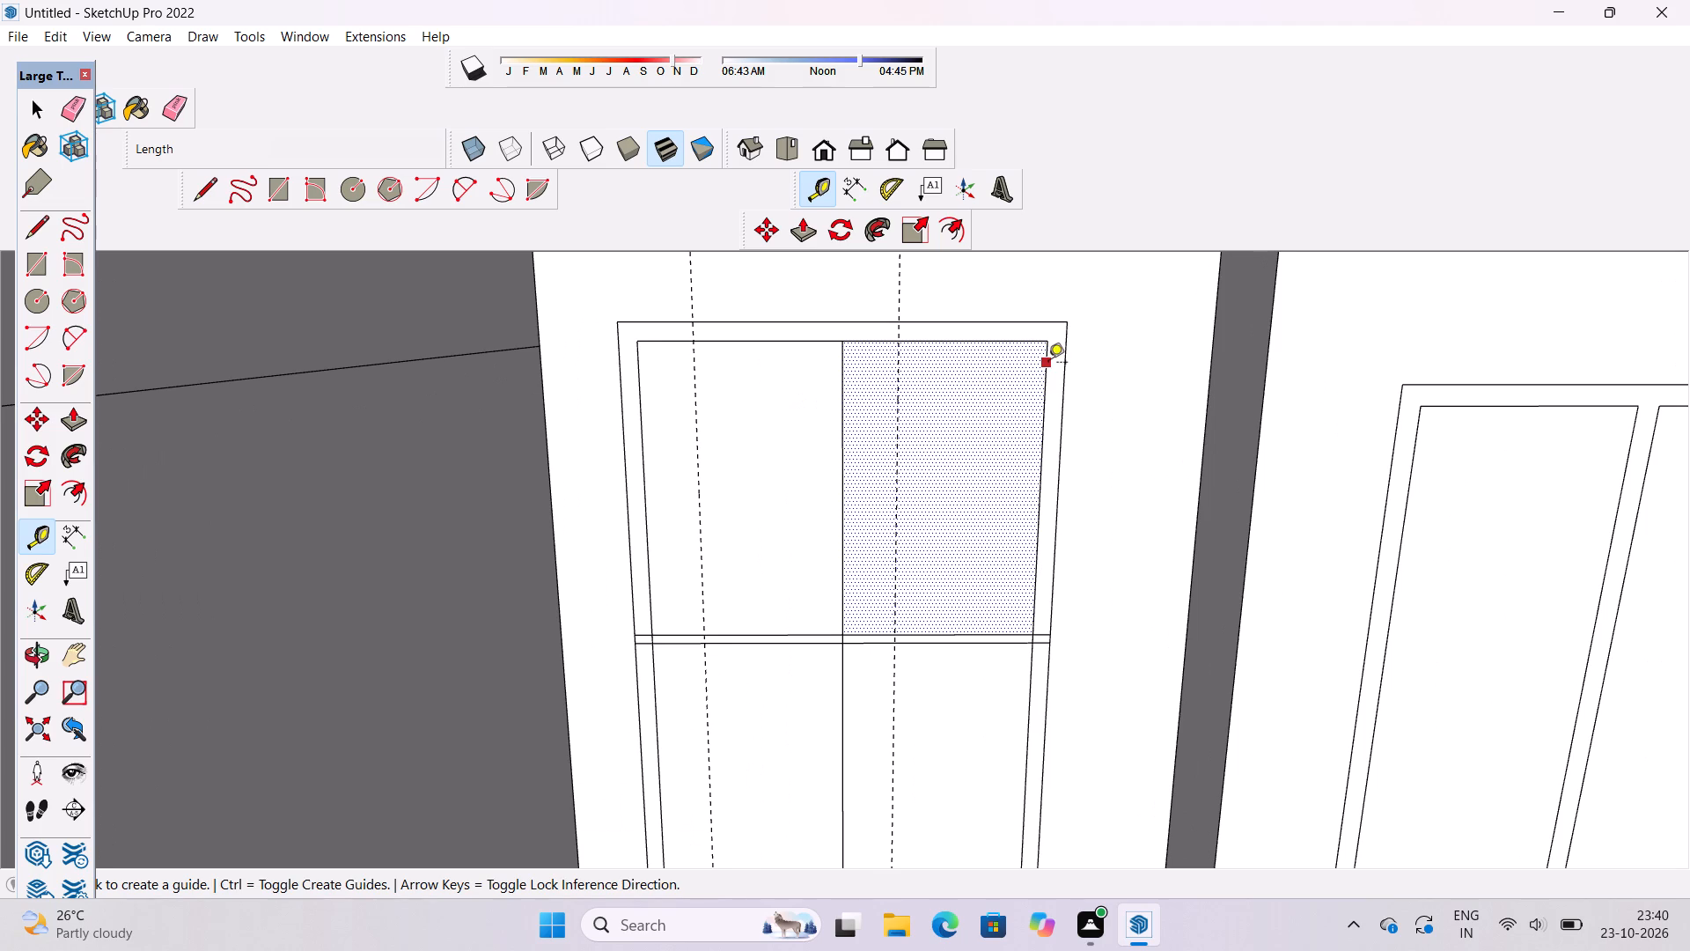
left_click(1048, 364)
type("3''")
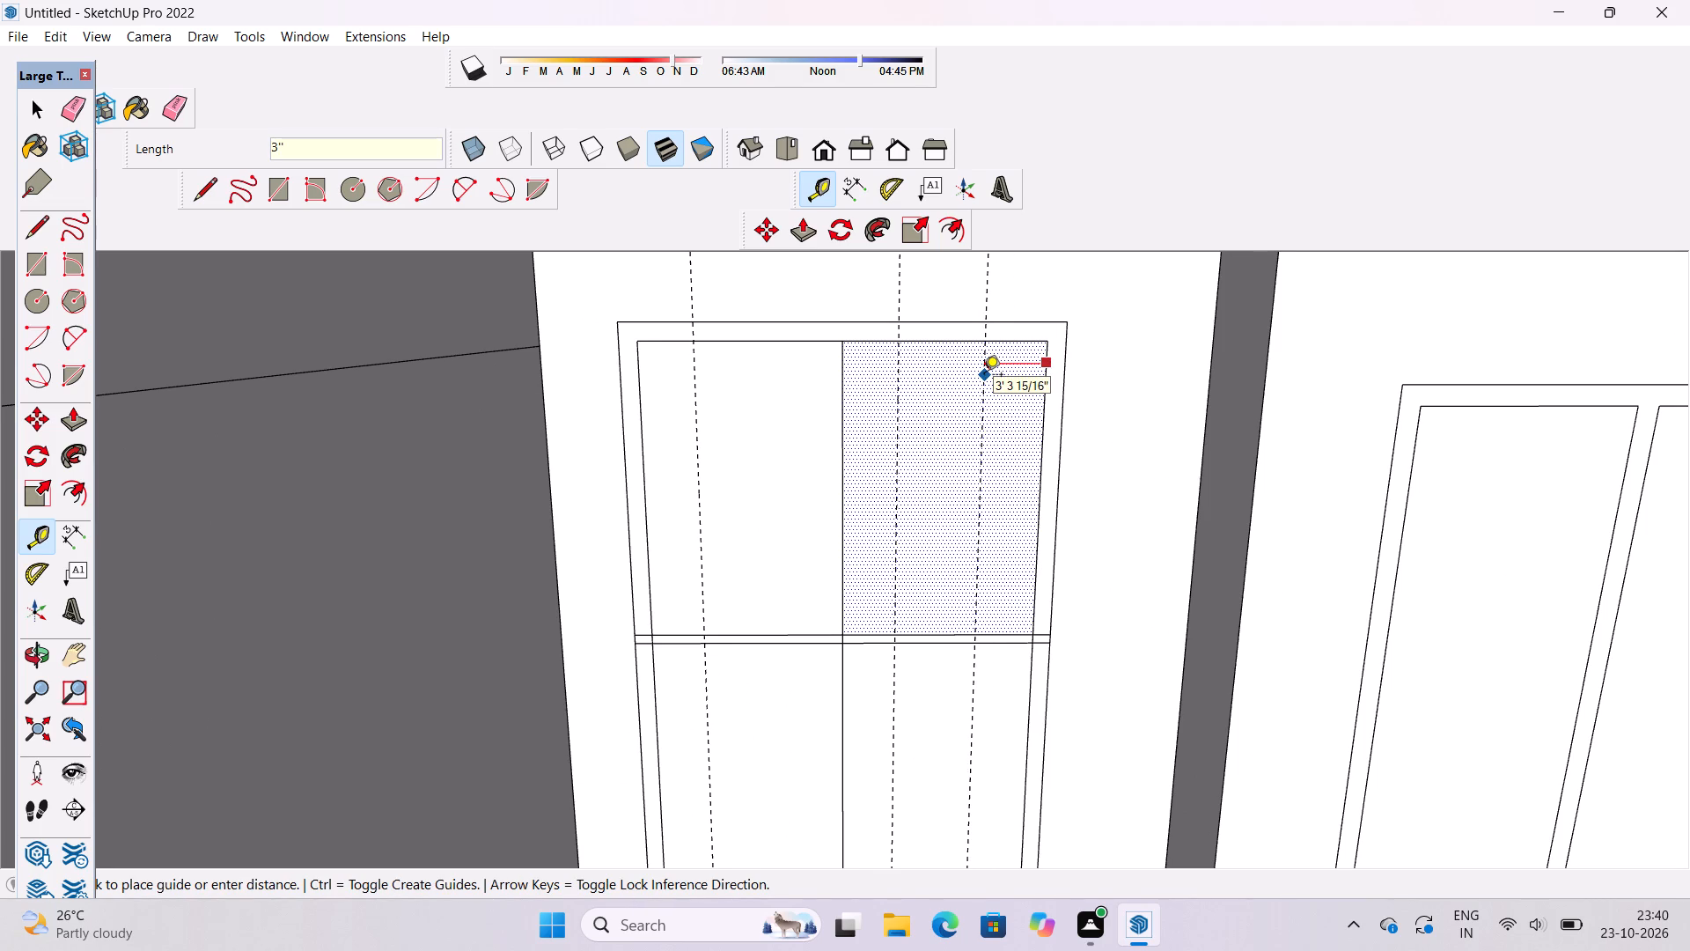
key("BackSpace")
key("apostrophe")
key("Return")
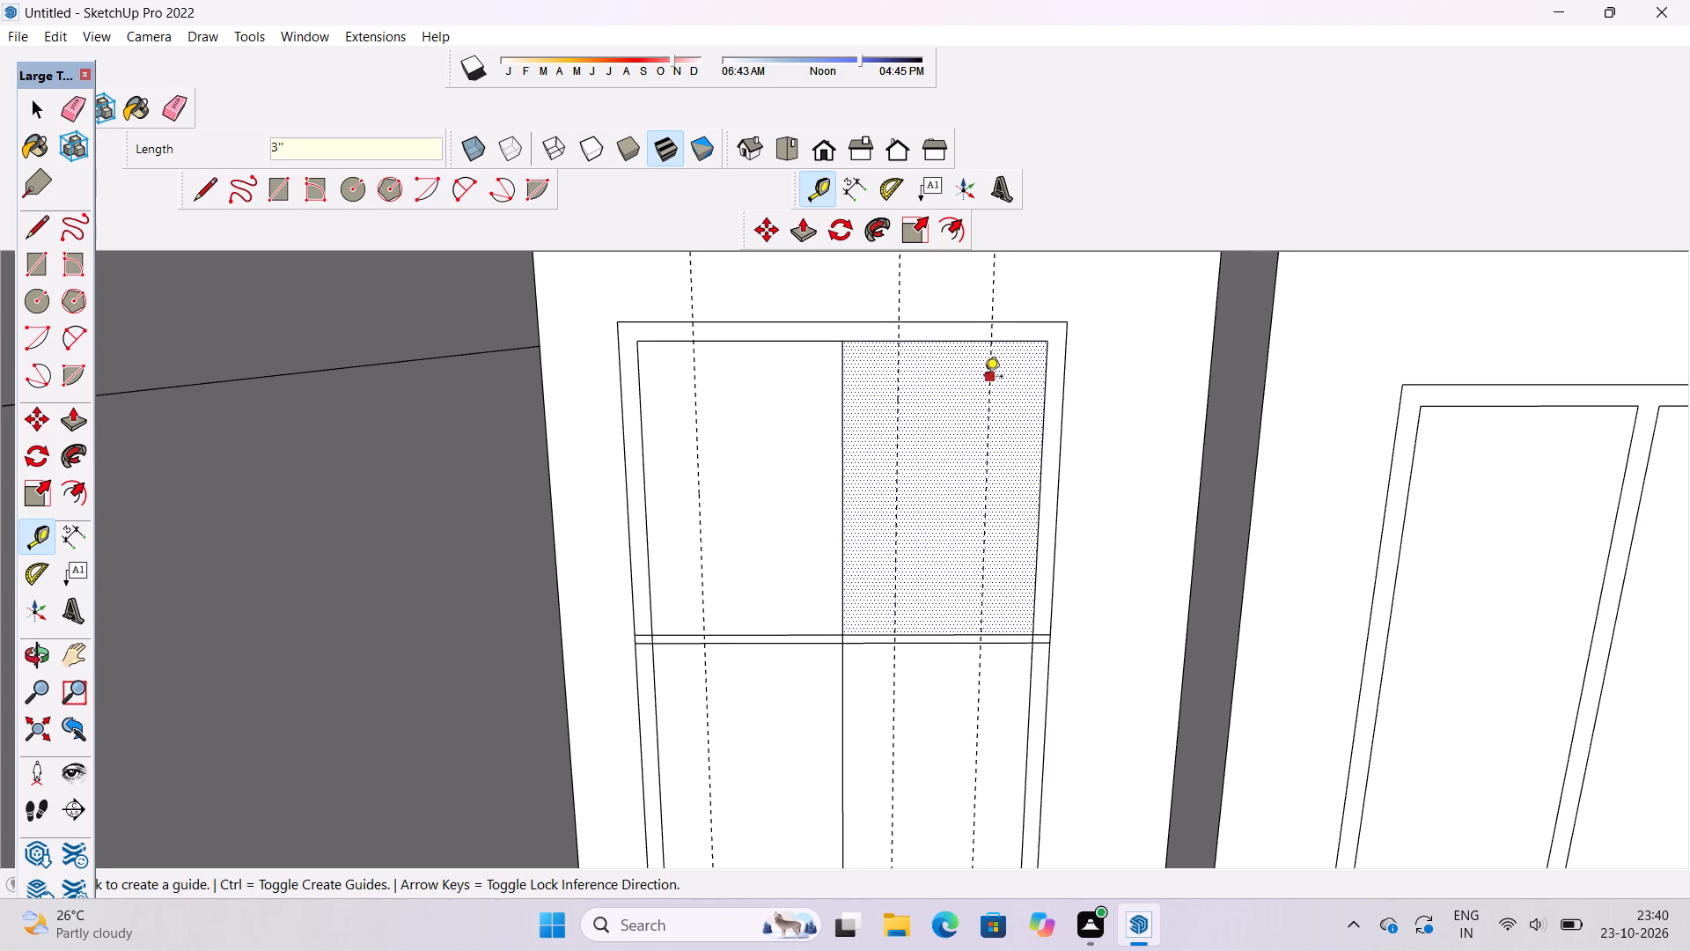
Place a vertical guide on the left door leaf, 3' from the double door's centre line.
scroll(705, 448, "up", 2)
left_click(874, 372)
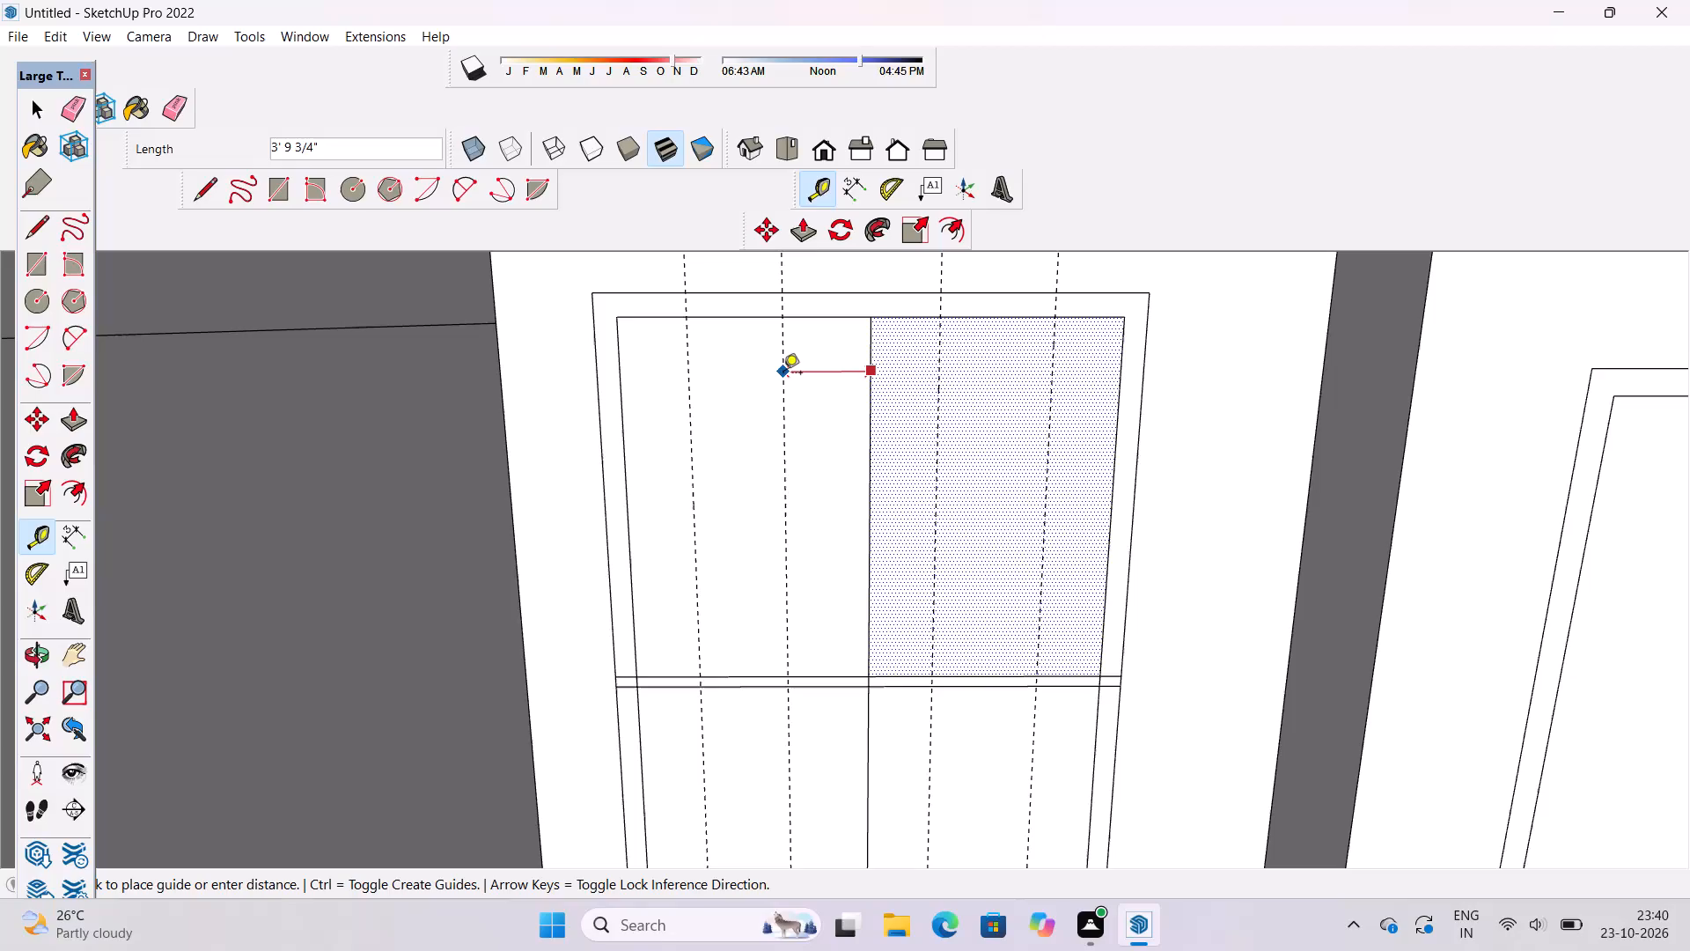
type("3'")
key("Return")
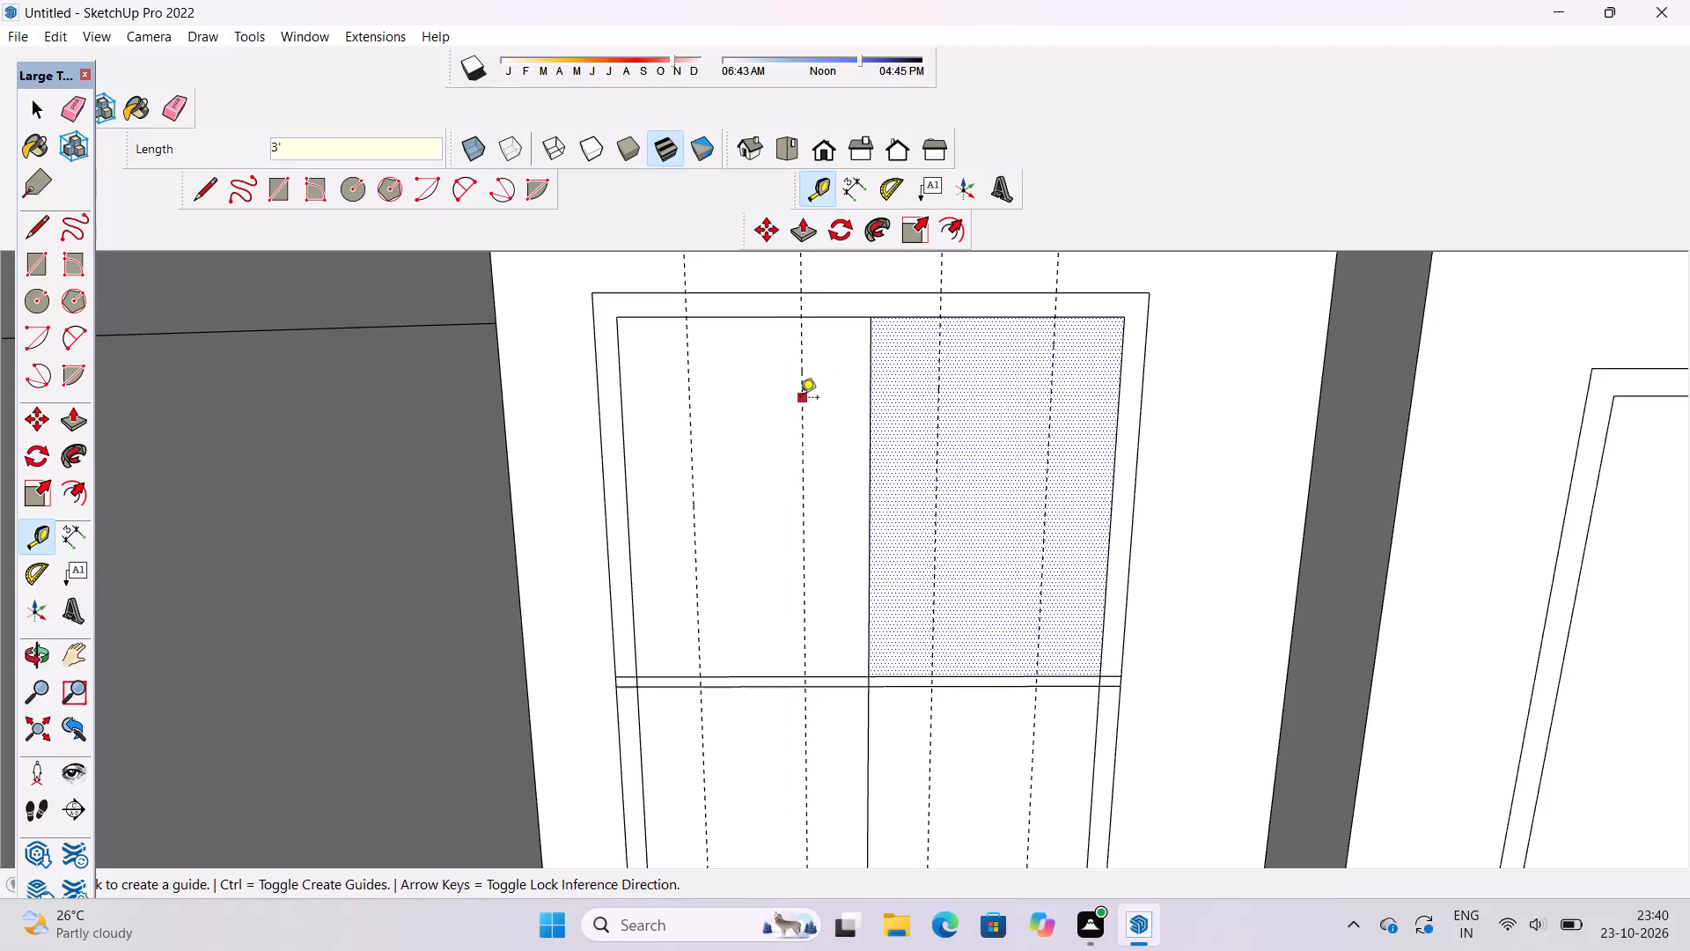
Place horizontal guides 1.5' below the door frame's top inner edge and 1.5' above the cross rail's upper edge.
scroll(704, 380, "down", 2)
scroll(728, 370, "up", 2)
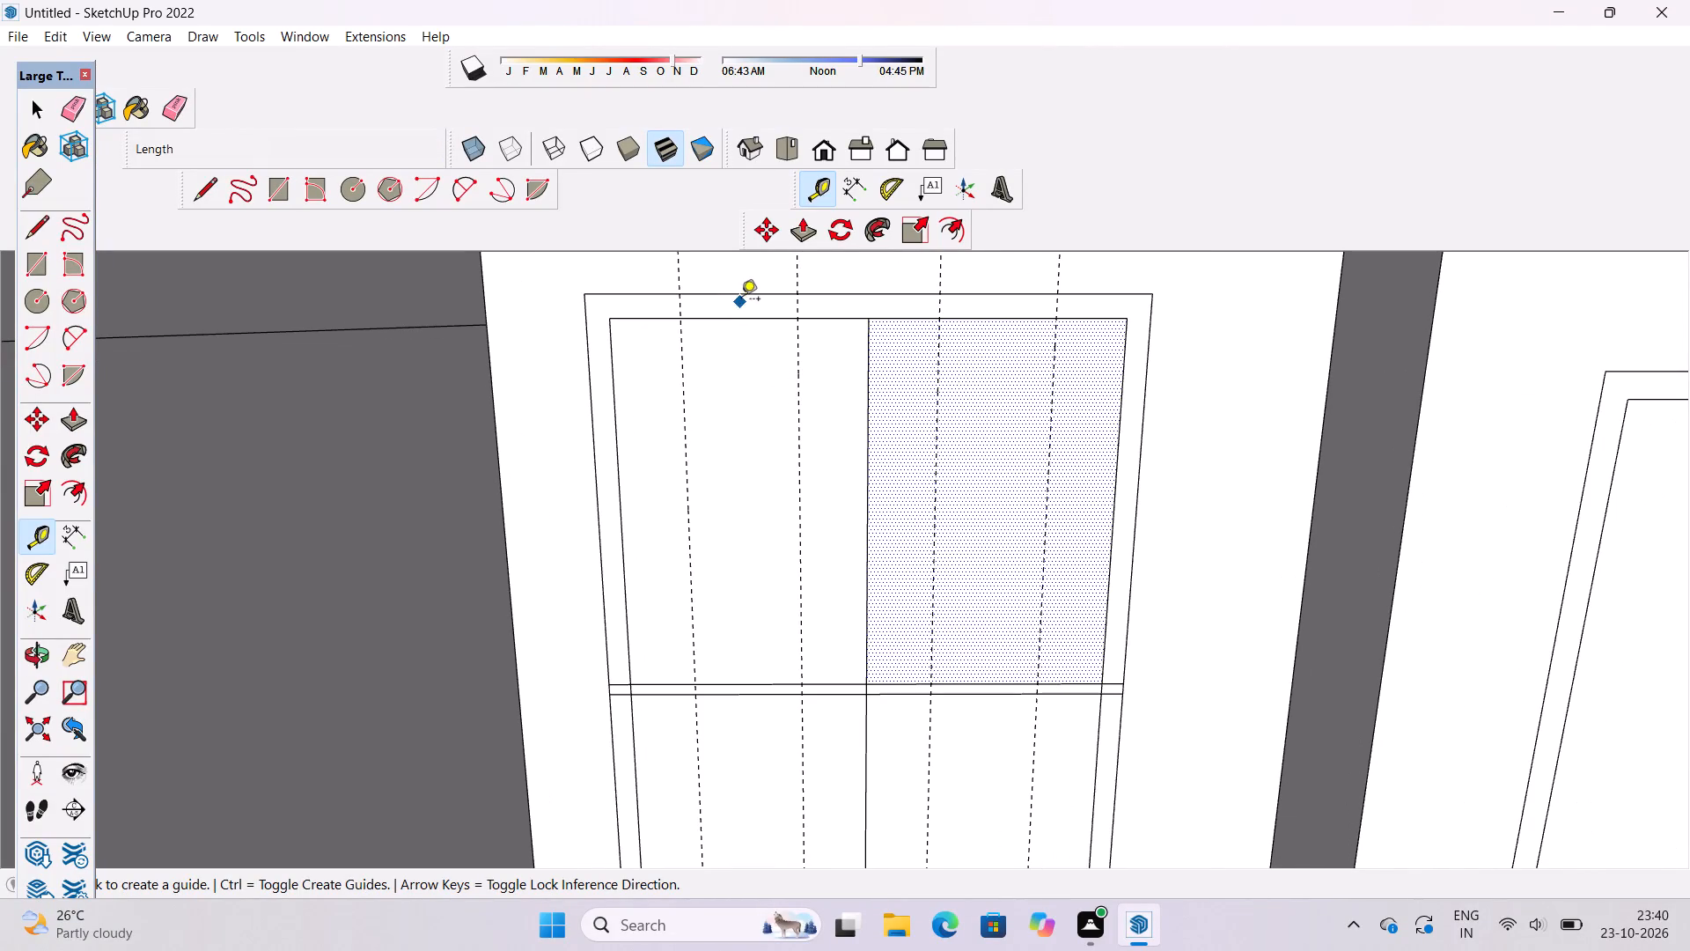
left_click(739, 321)
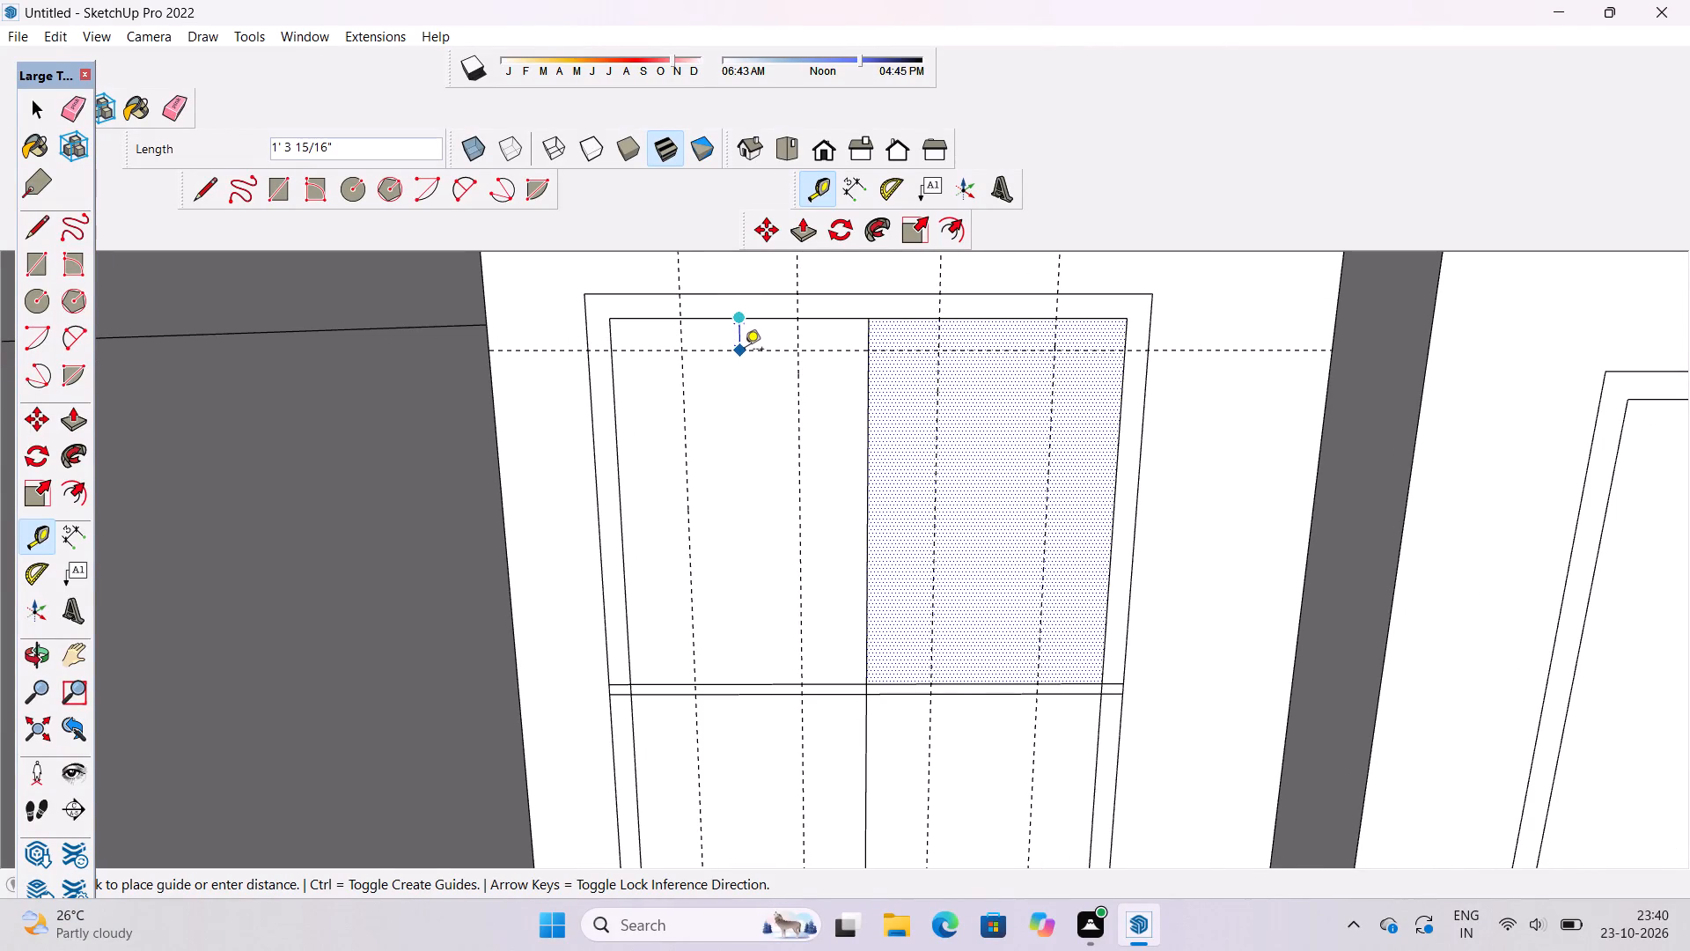
type("1.5'")
key("Return")
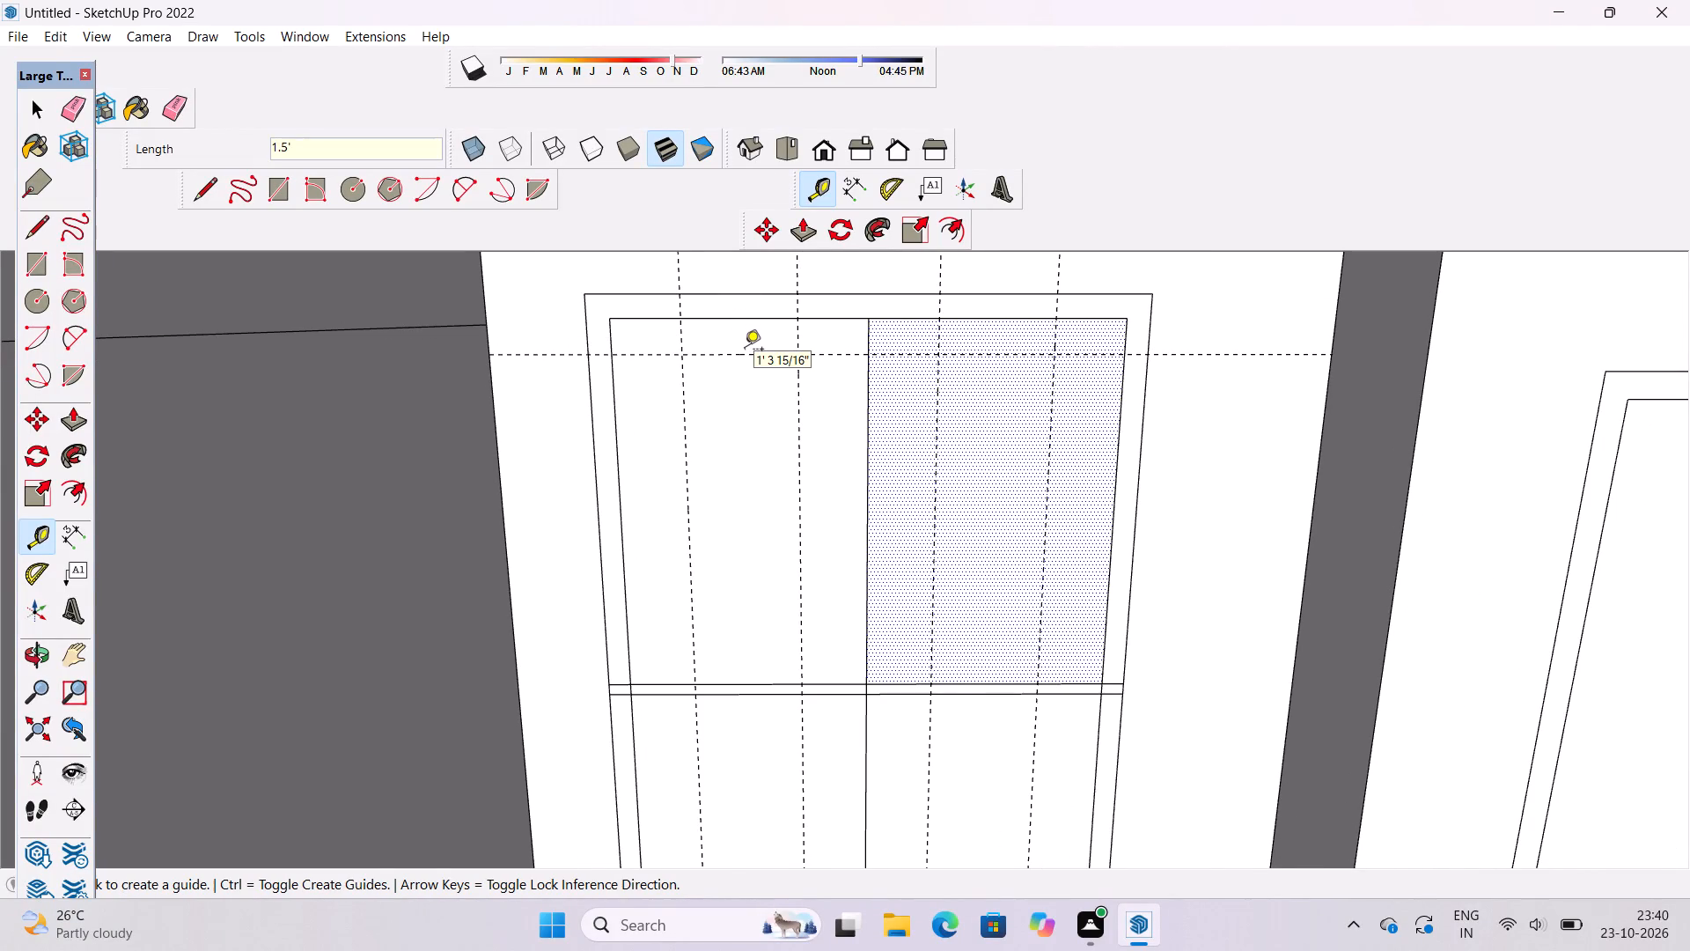
scroll(701, 365, "down", 2)
scroll(783, 585, "up", 3)
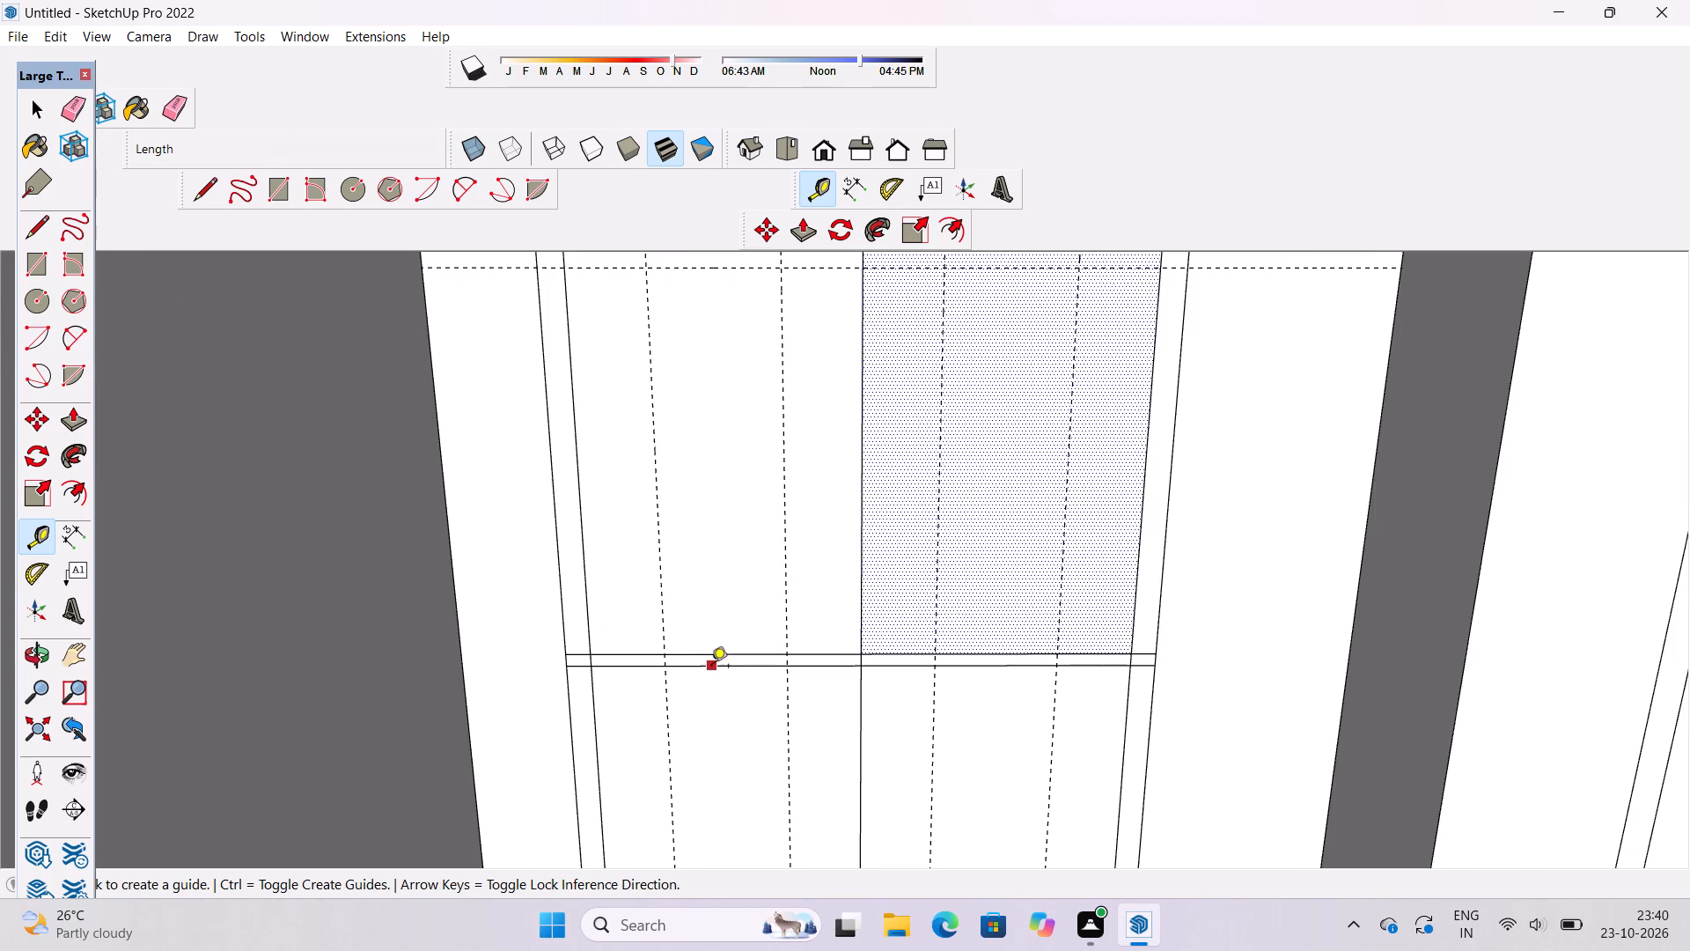
left_click(729, 656)
scroll(729, 656, "down", 4)
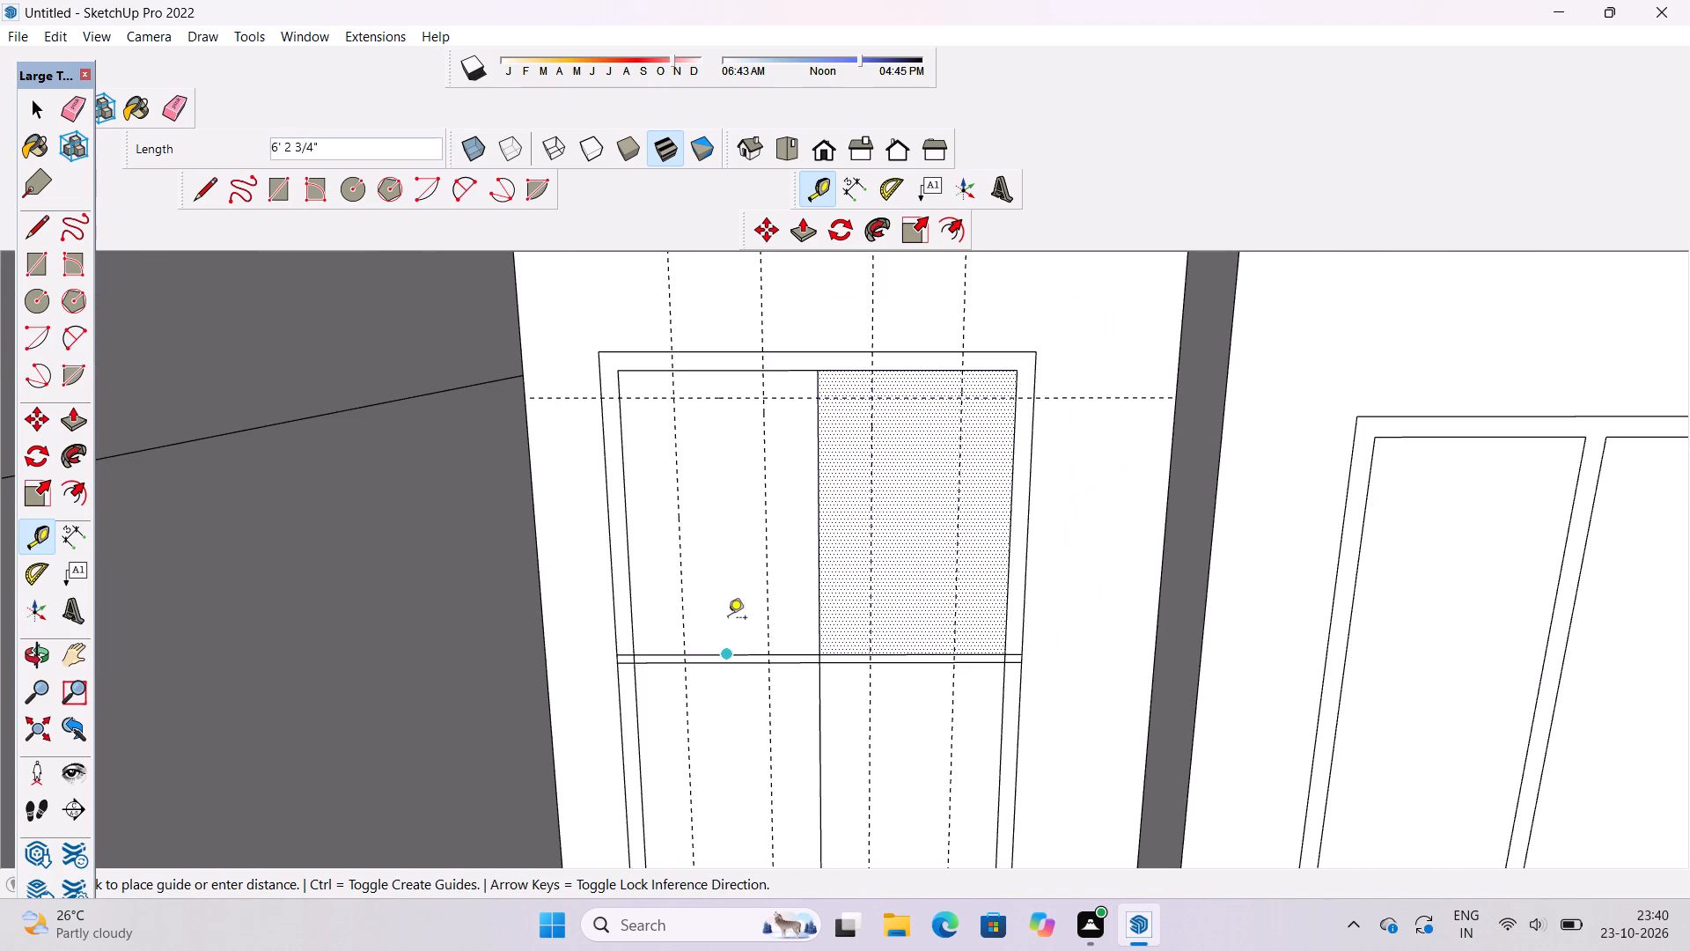
type("1.5'")
key("Return")
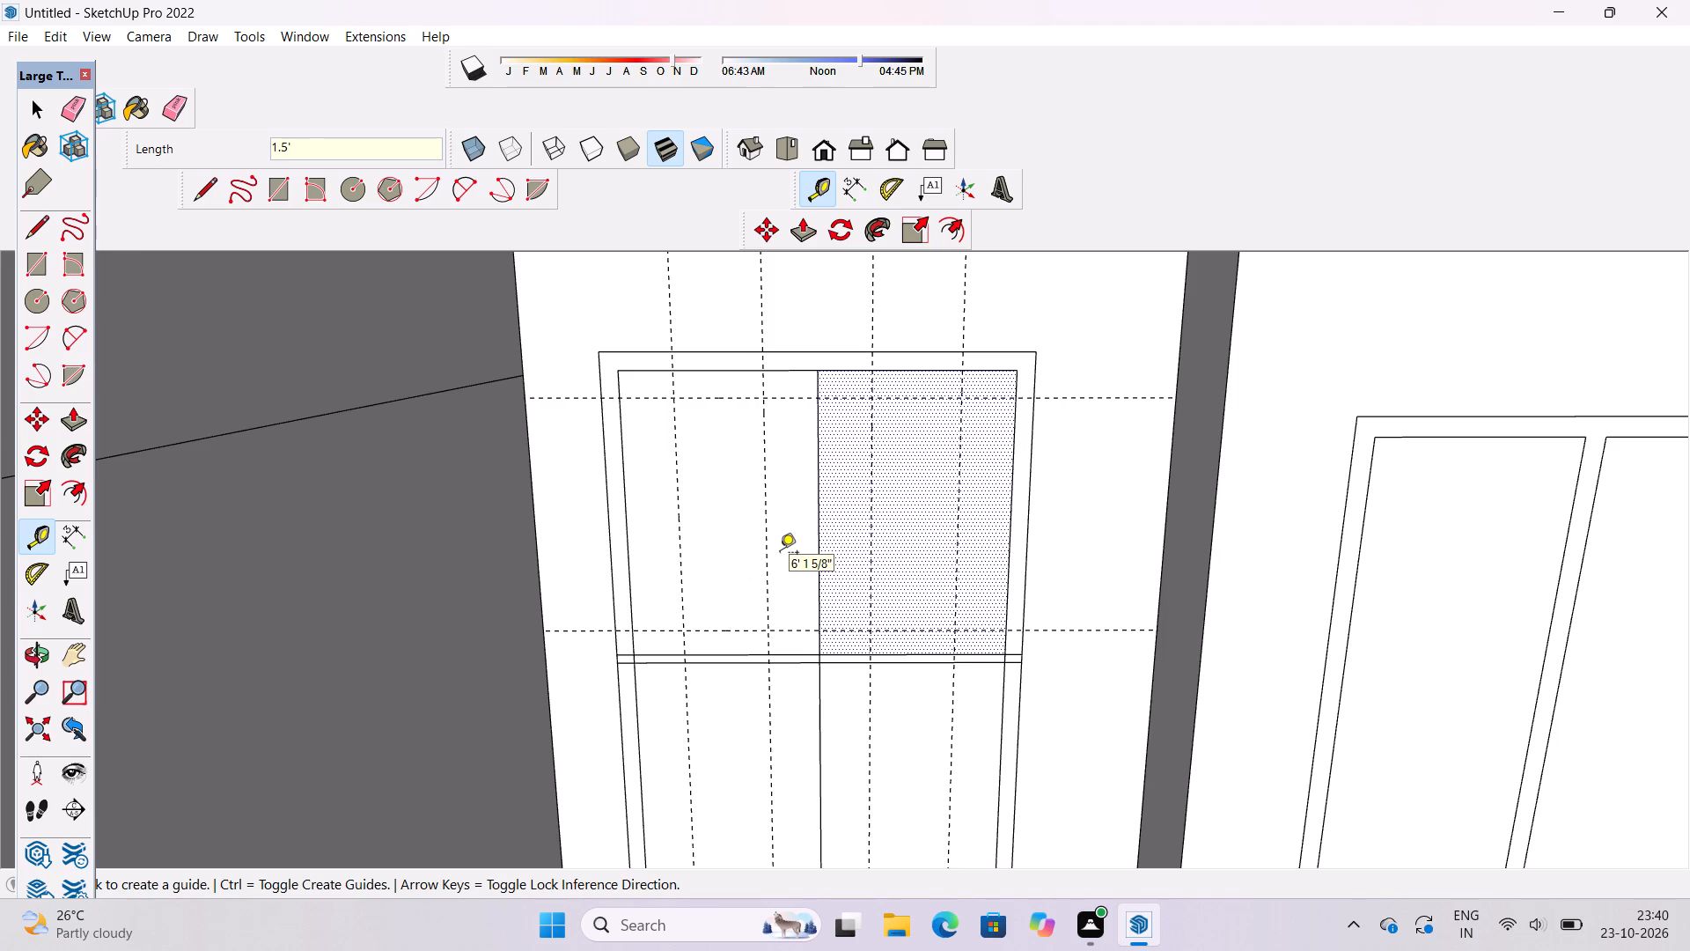
Draw a panel rectangle, 13' 6" by about 4' 11 1/2", between the guides on each upper door leaf.
key("r")
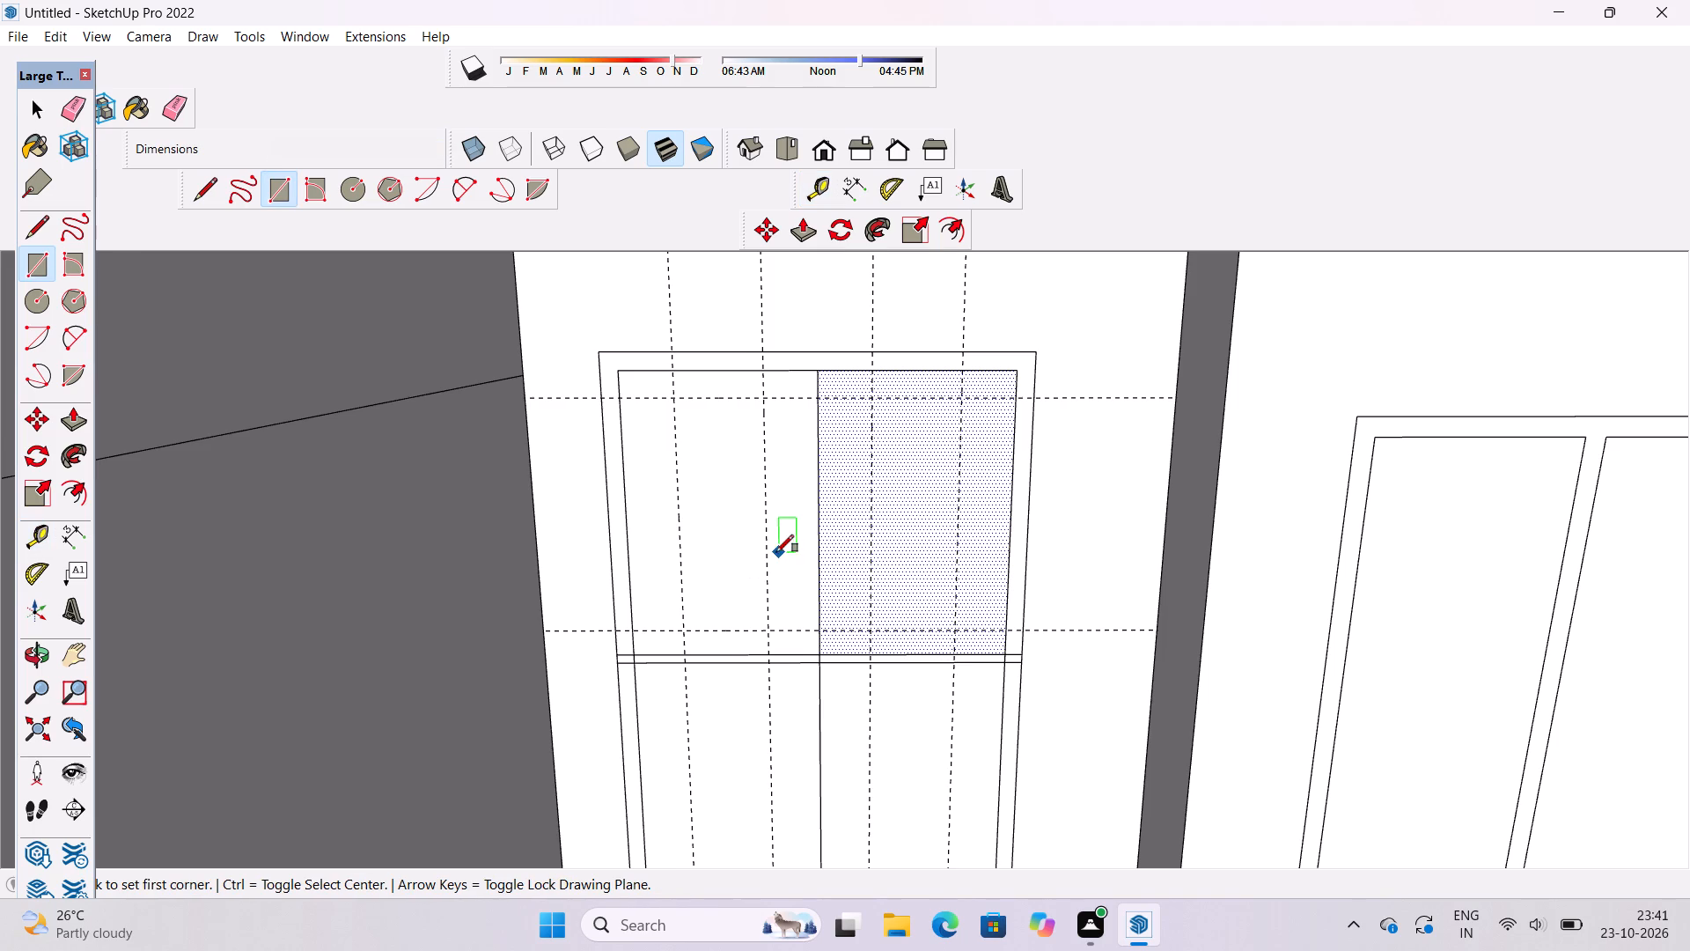
left_click(675, 402)
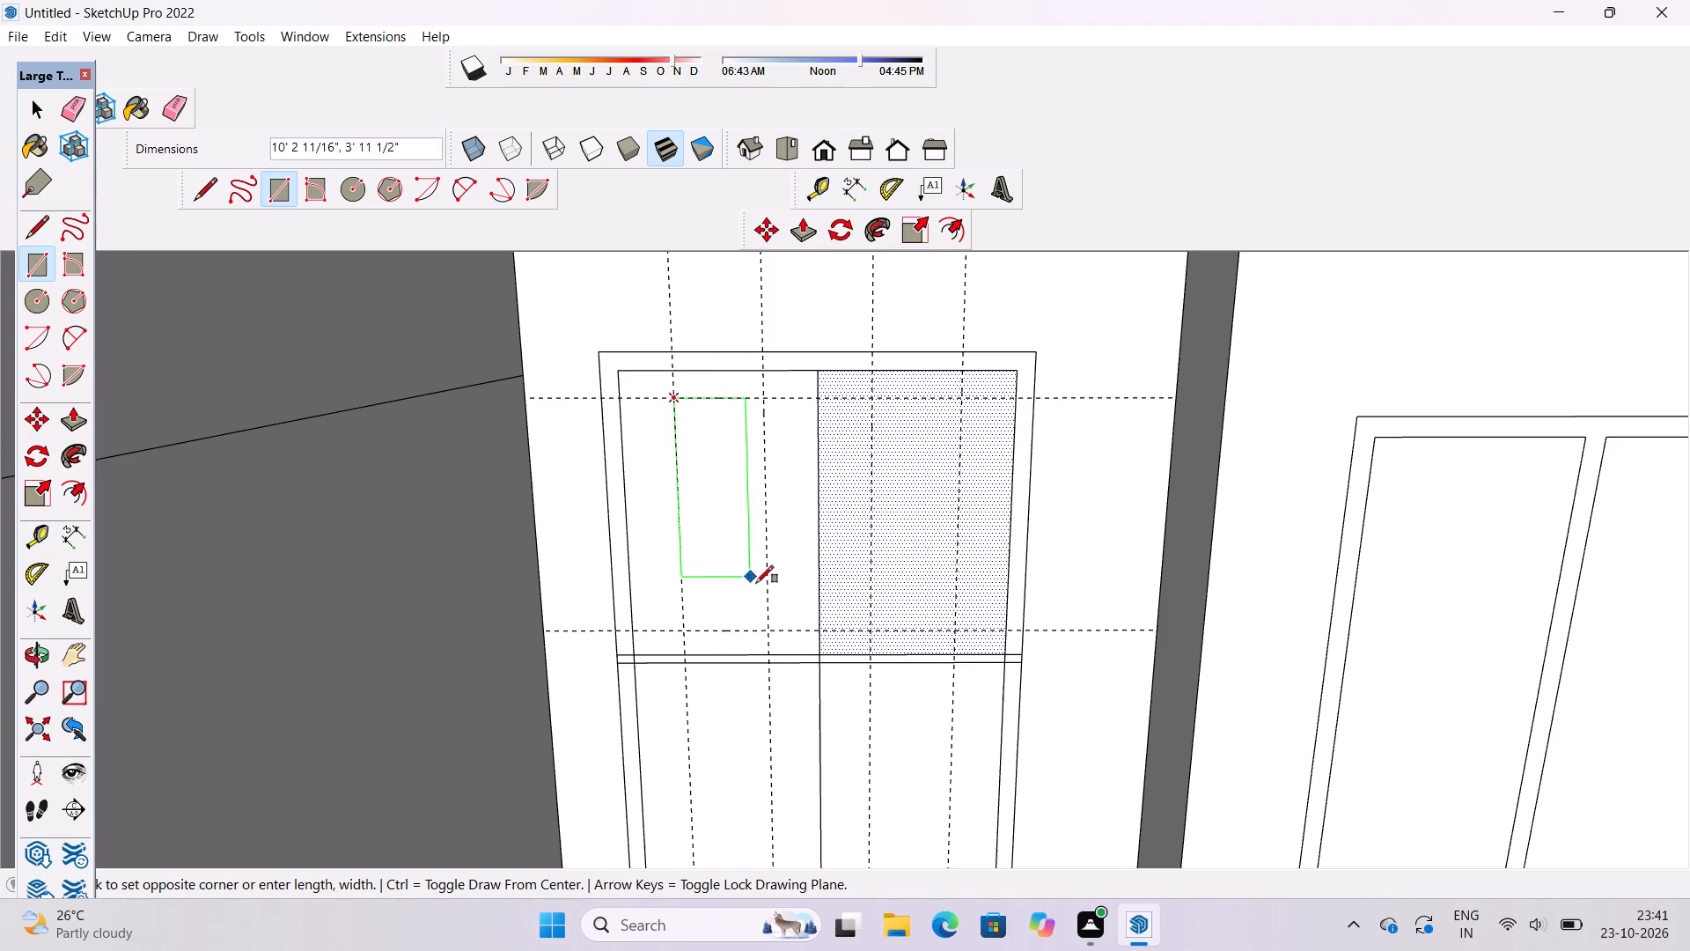
left_click(764, 630)
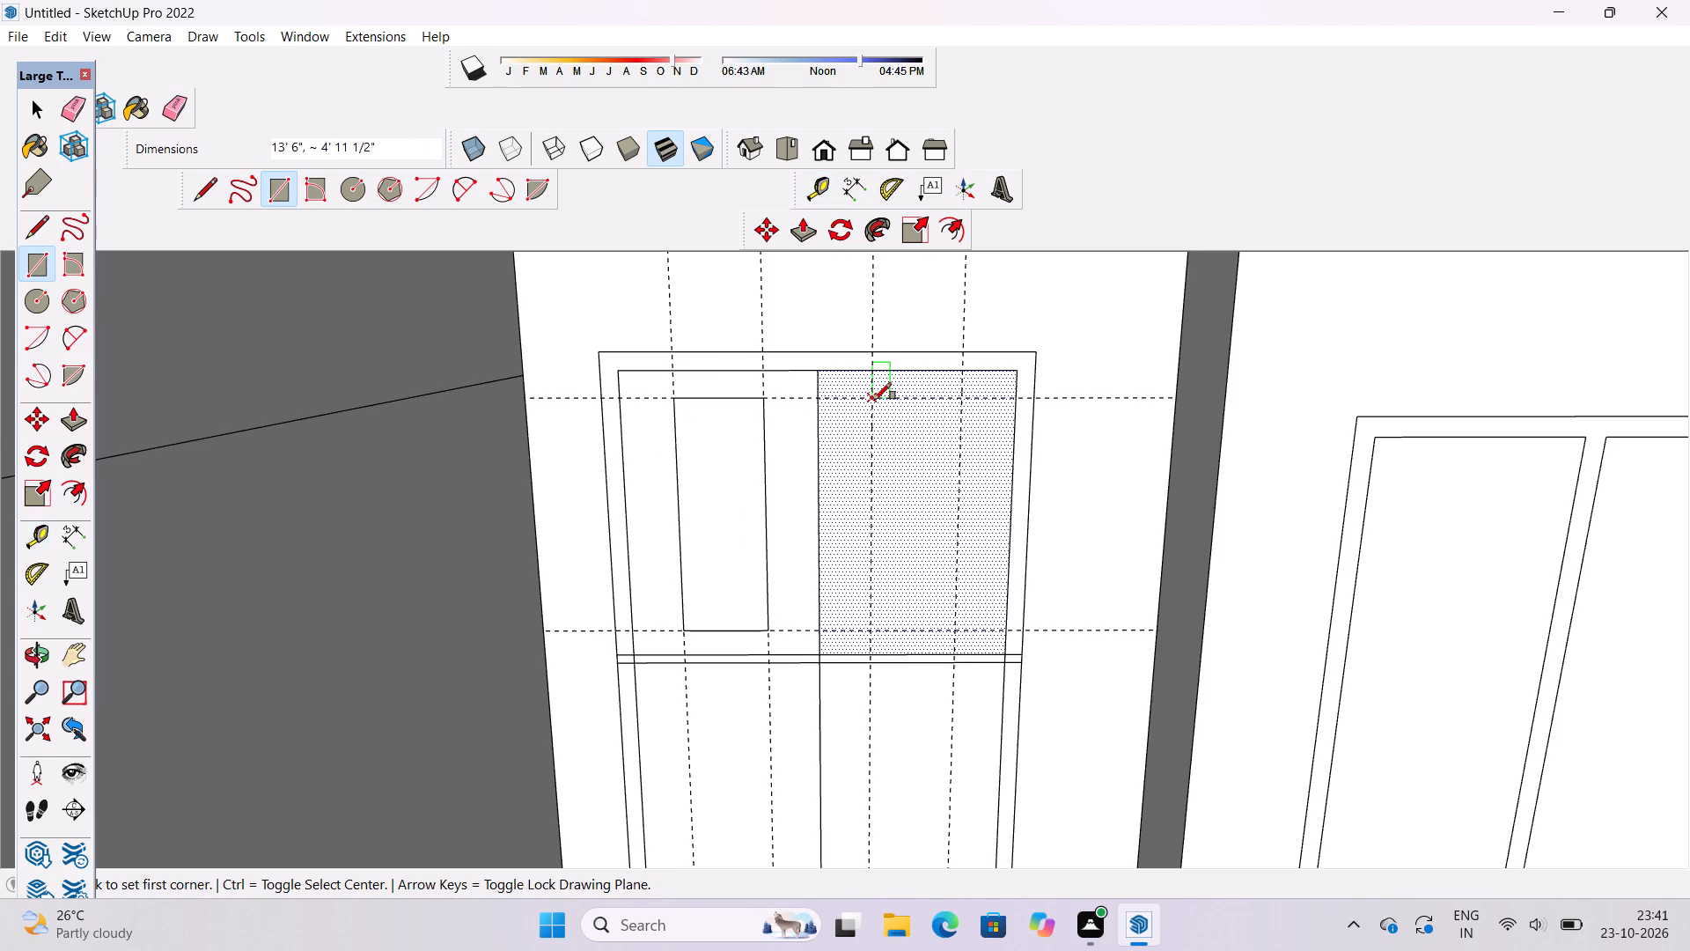
left_click(874, 400)
left_click(958, 630)
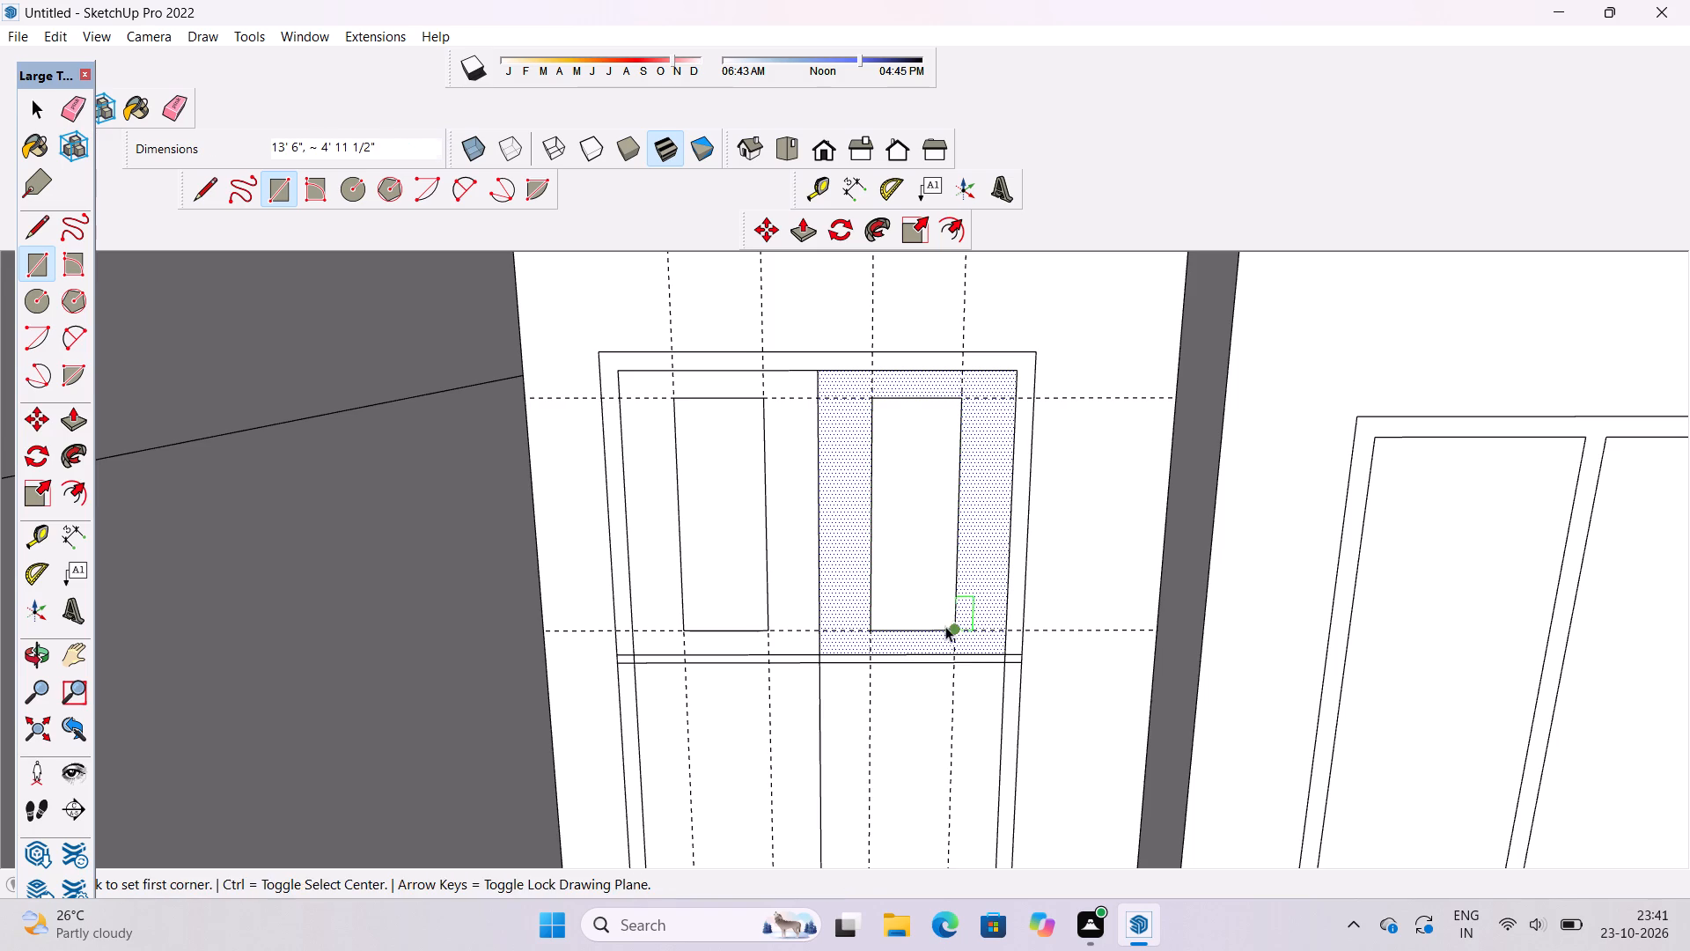
Erase all the vertical and horizontal guides around the two upper door panels.
key("space")
key("e")
left_click_drag(998, 288, 951, 307)
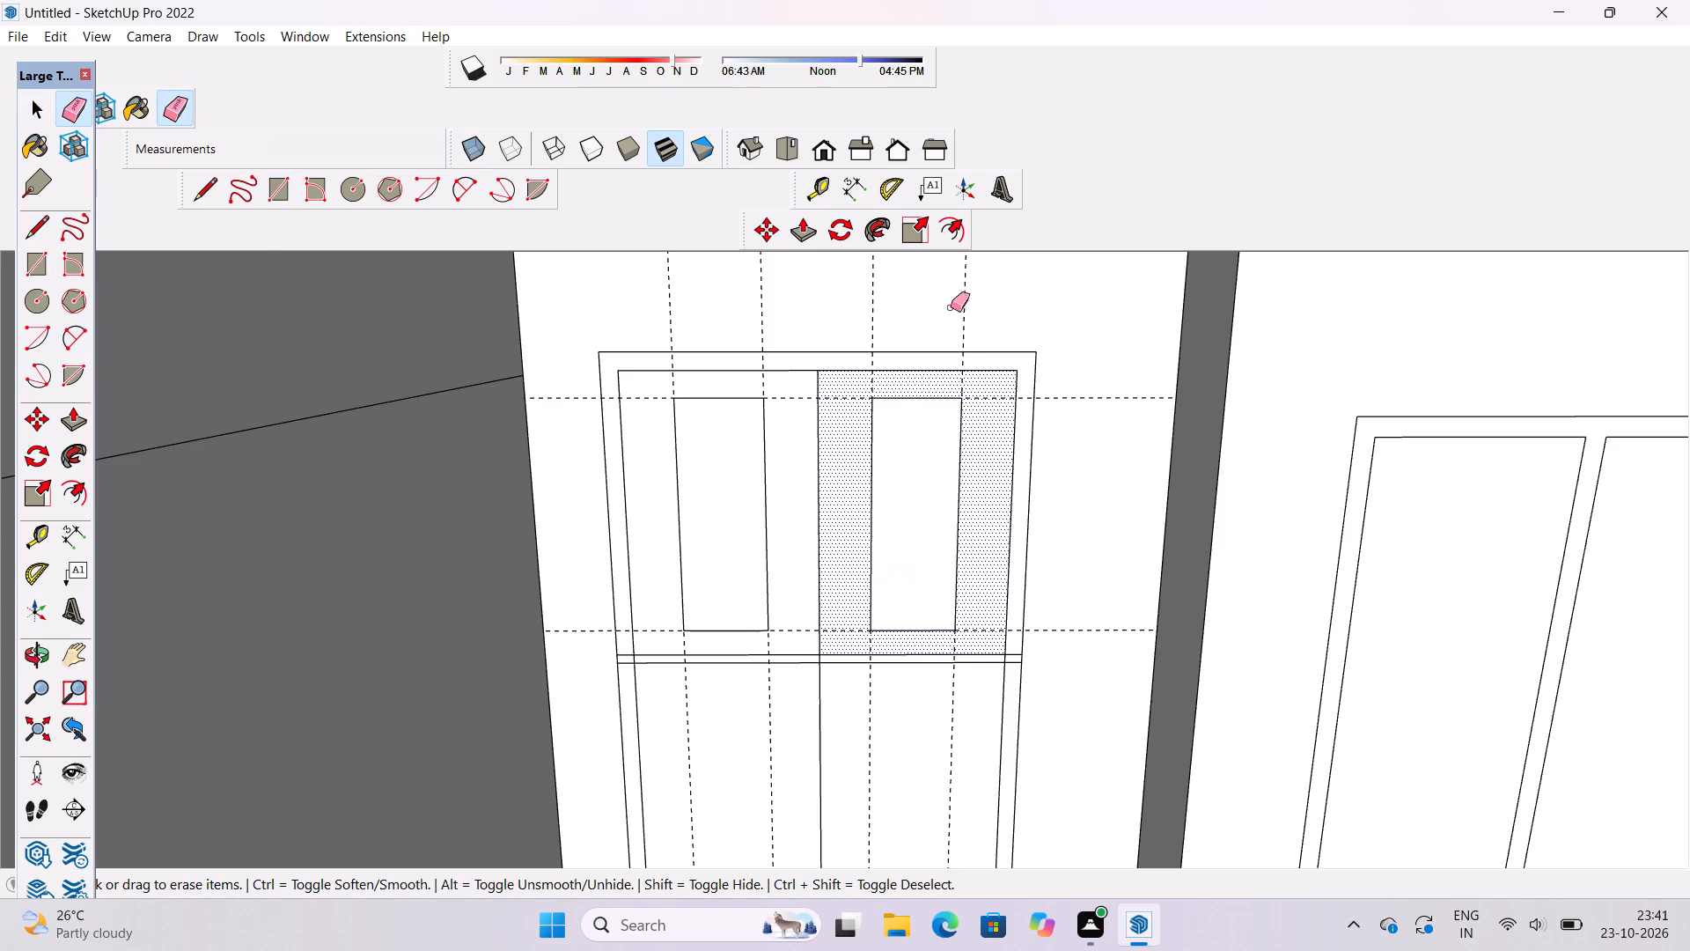
left_click_drag(951, 307, 650, 321)
left_click_drag(541, 365, 556, 405)
left_click_drag(687, 280, 760, 313)
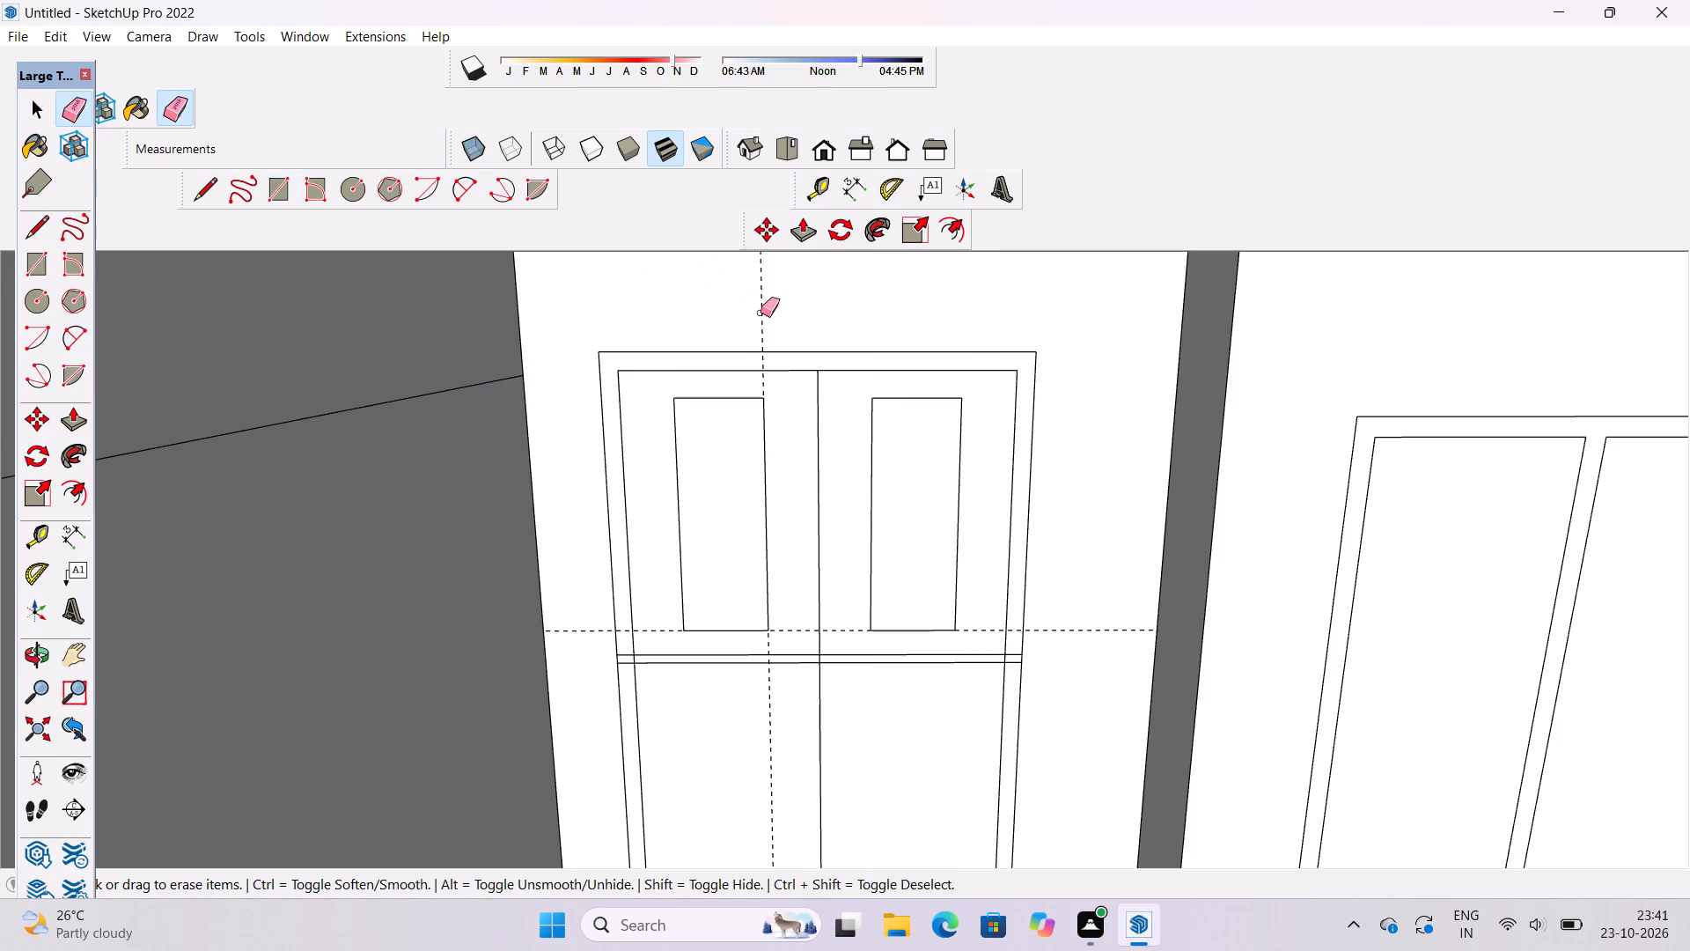
left_click_drag(760, 313, 768, 320)
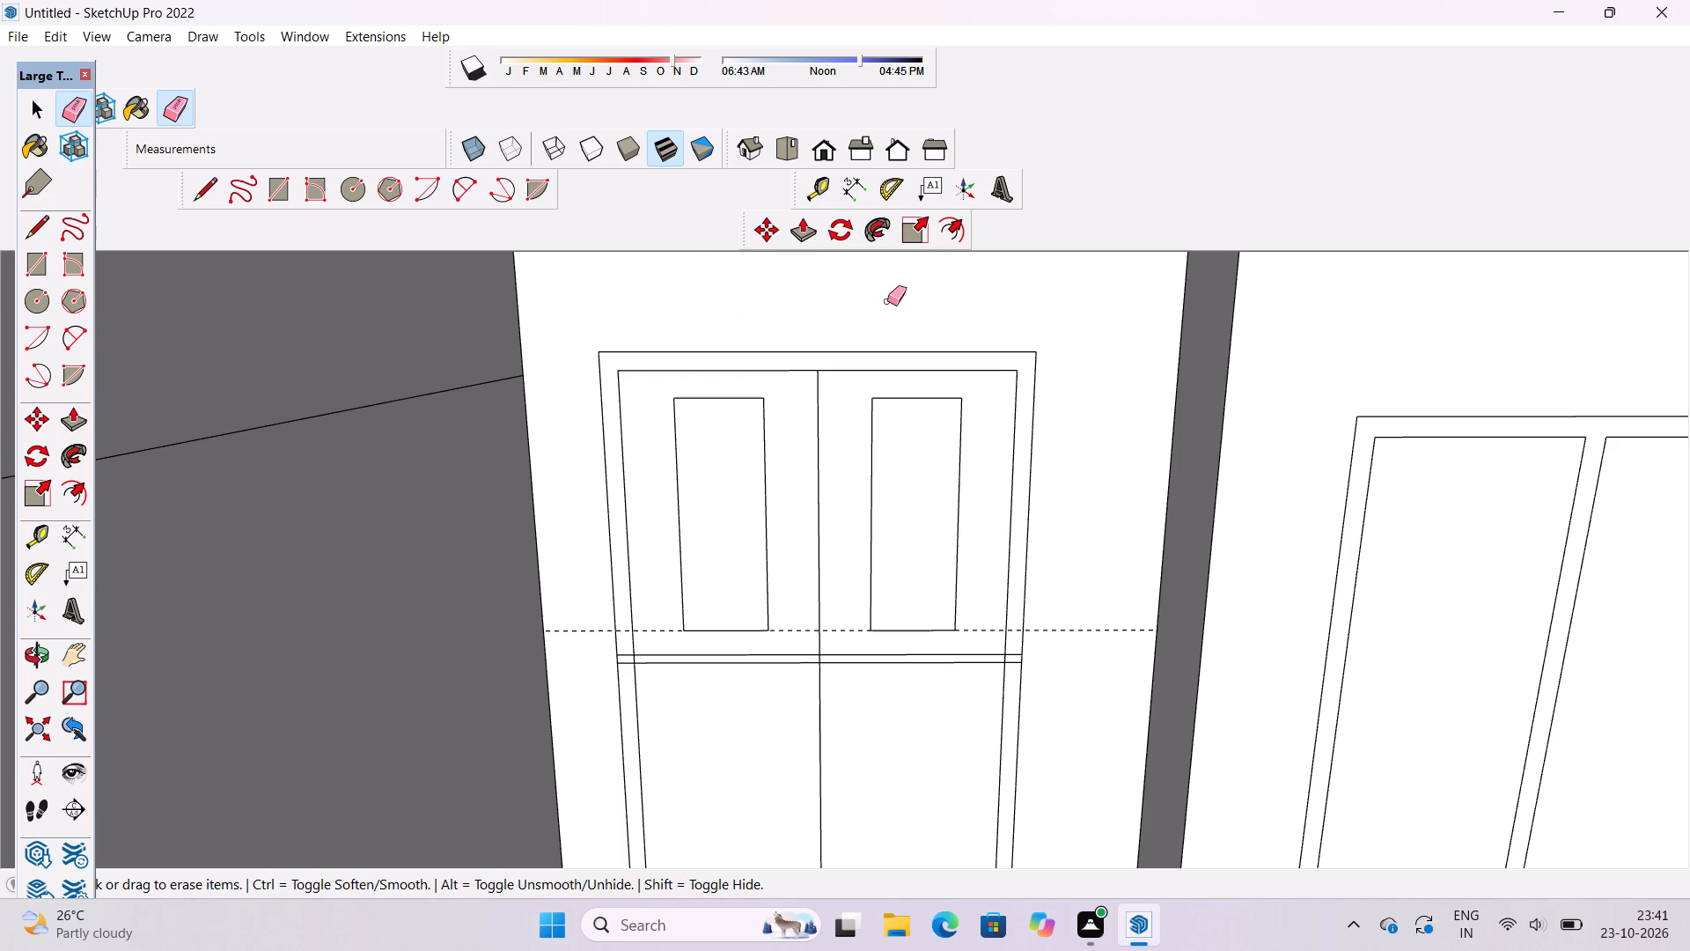
left_click_drag(1104, 562, 1099, 637)
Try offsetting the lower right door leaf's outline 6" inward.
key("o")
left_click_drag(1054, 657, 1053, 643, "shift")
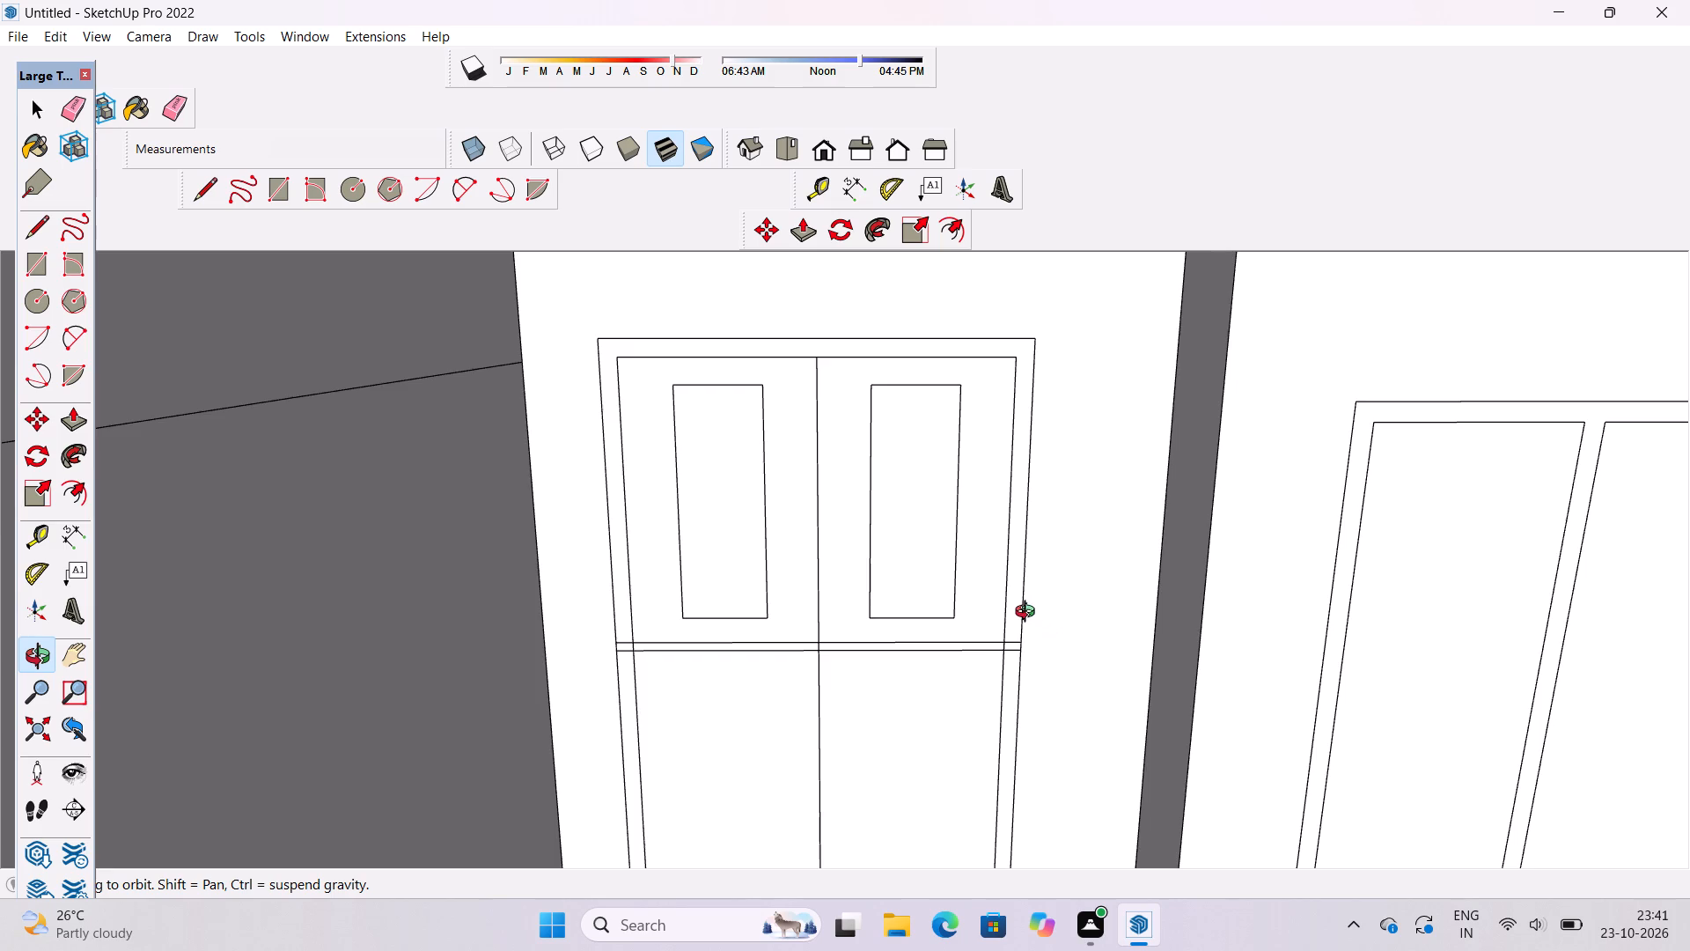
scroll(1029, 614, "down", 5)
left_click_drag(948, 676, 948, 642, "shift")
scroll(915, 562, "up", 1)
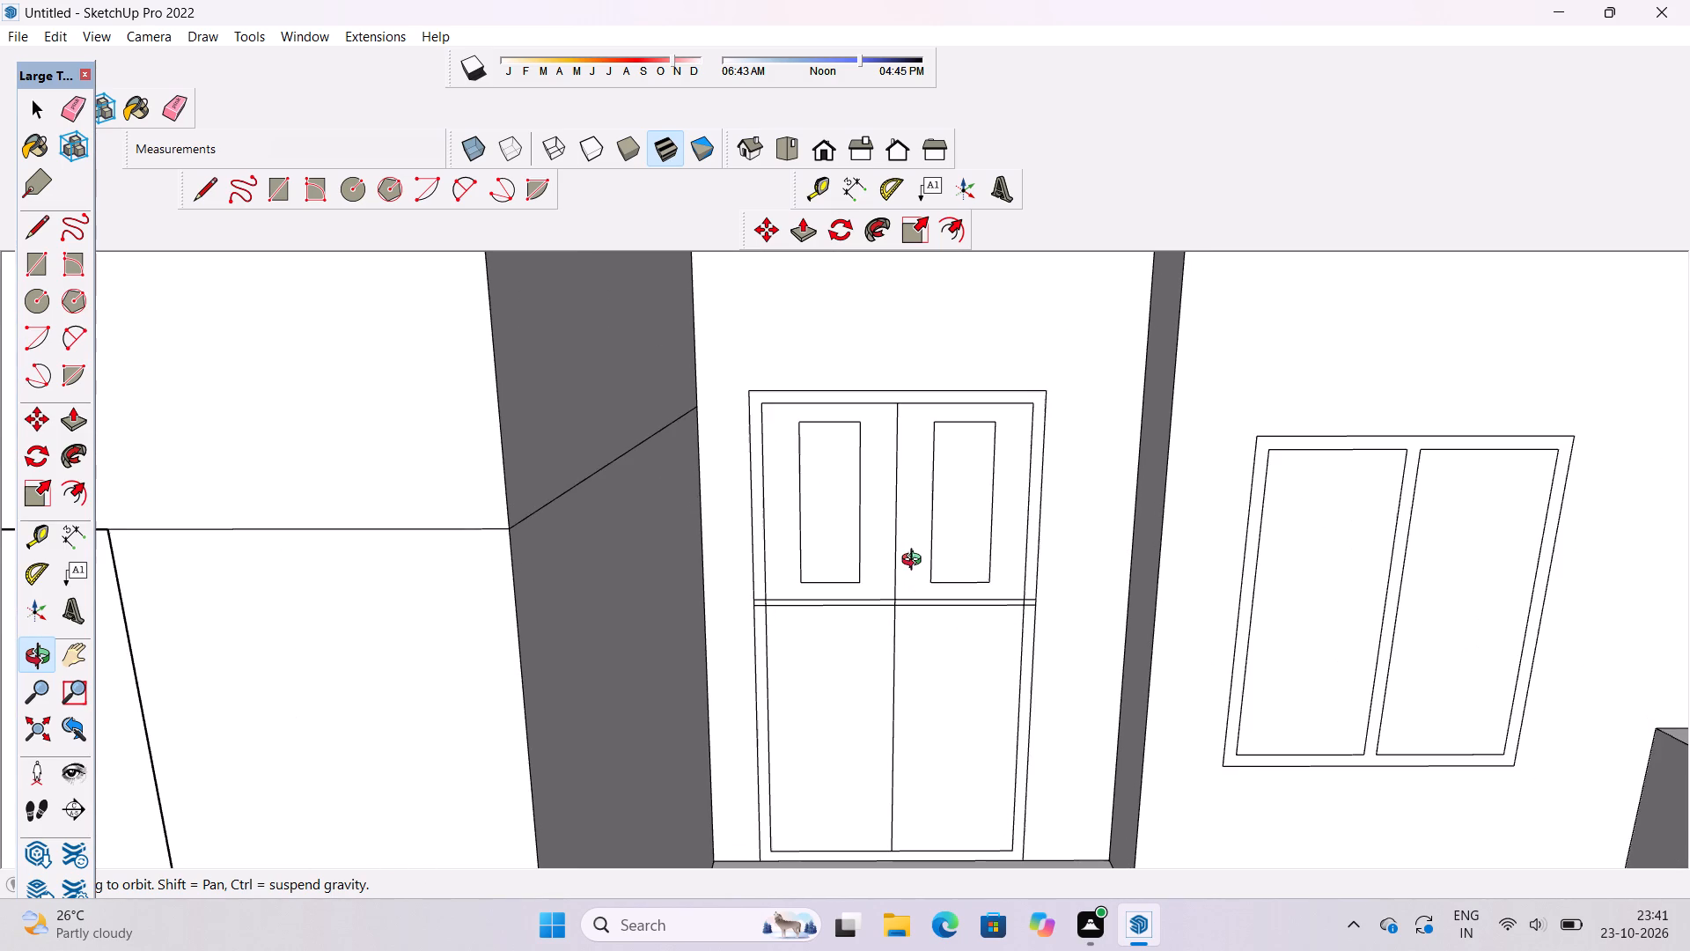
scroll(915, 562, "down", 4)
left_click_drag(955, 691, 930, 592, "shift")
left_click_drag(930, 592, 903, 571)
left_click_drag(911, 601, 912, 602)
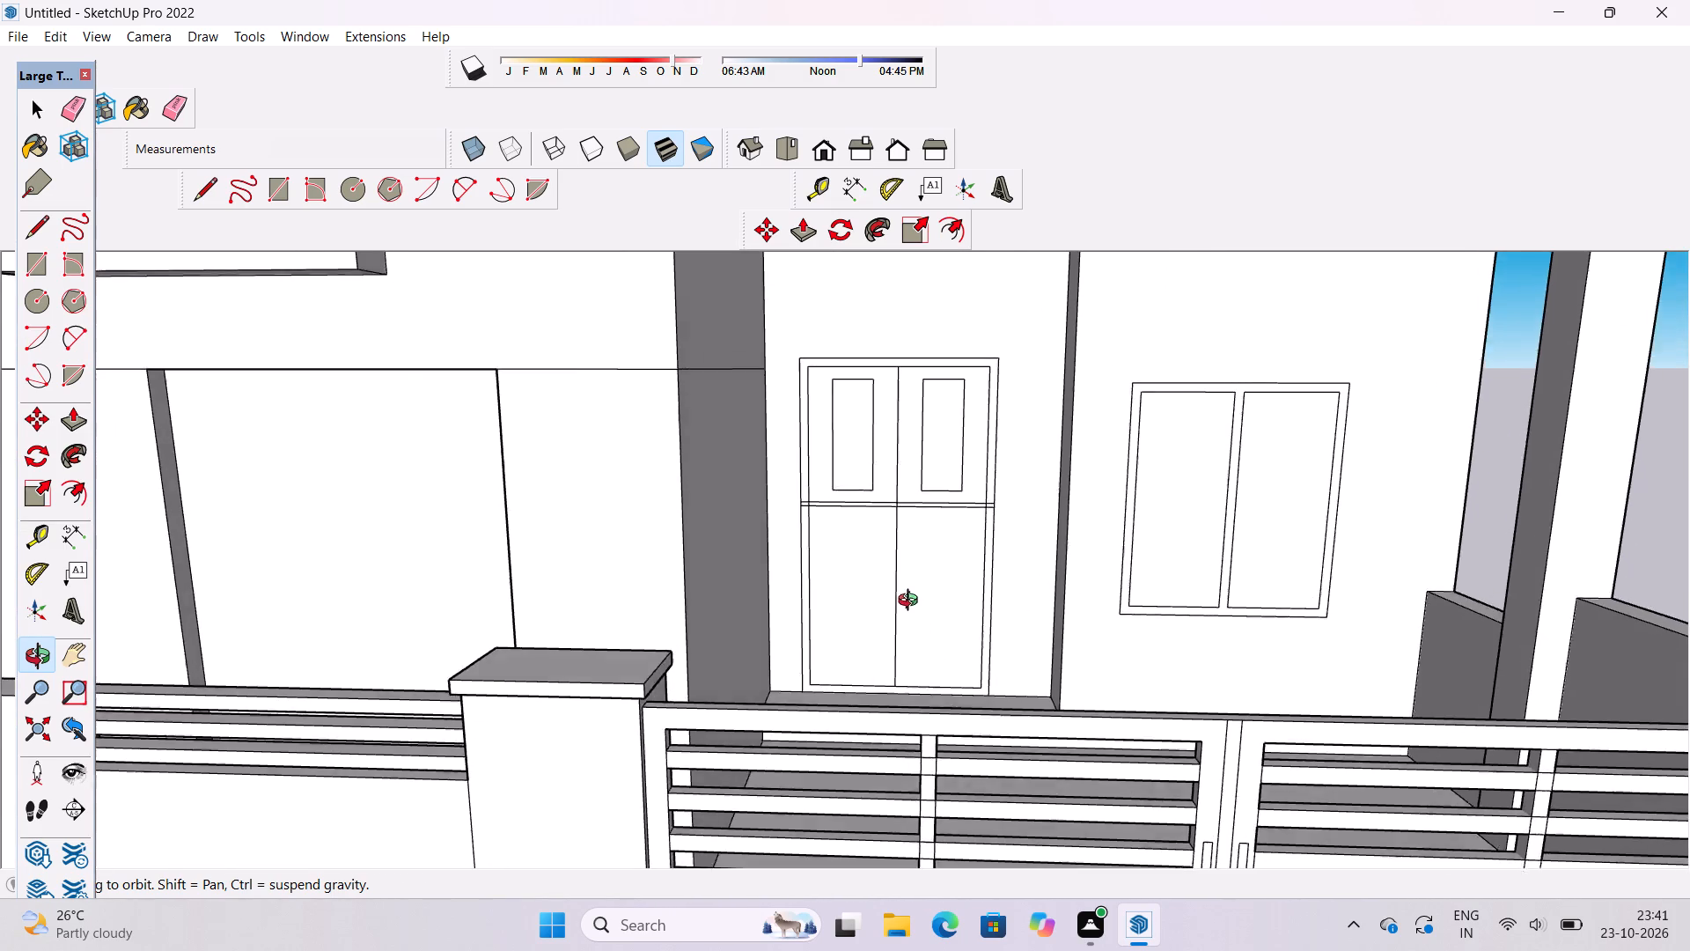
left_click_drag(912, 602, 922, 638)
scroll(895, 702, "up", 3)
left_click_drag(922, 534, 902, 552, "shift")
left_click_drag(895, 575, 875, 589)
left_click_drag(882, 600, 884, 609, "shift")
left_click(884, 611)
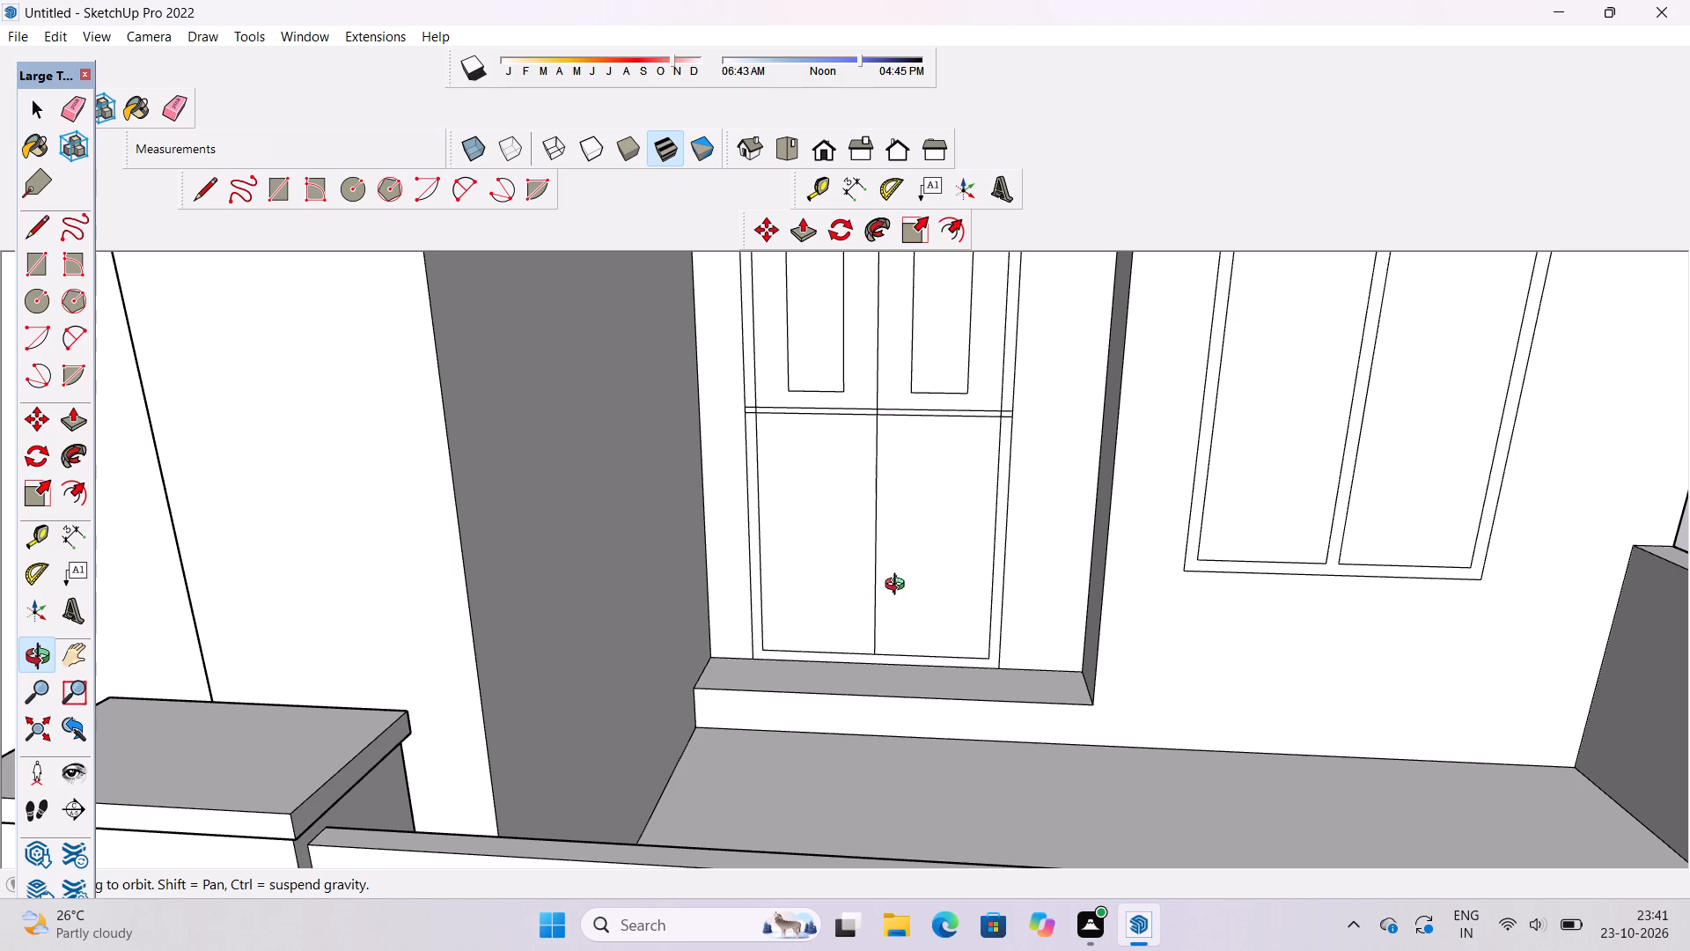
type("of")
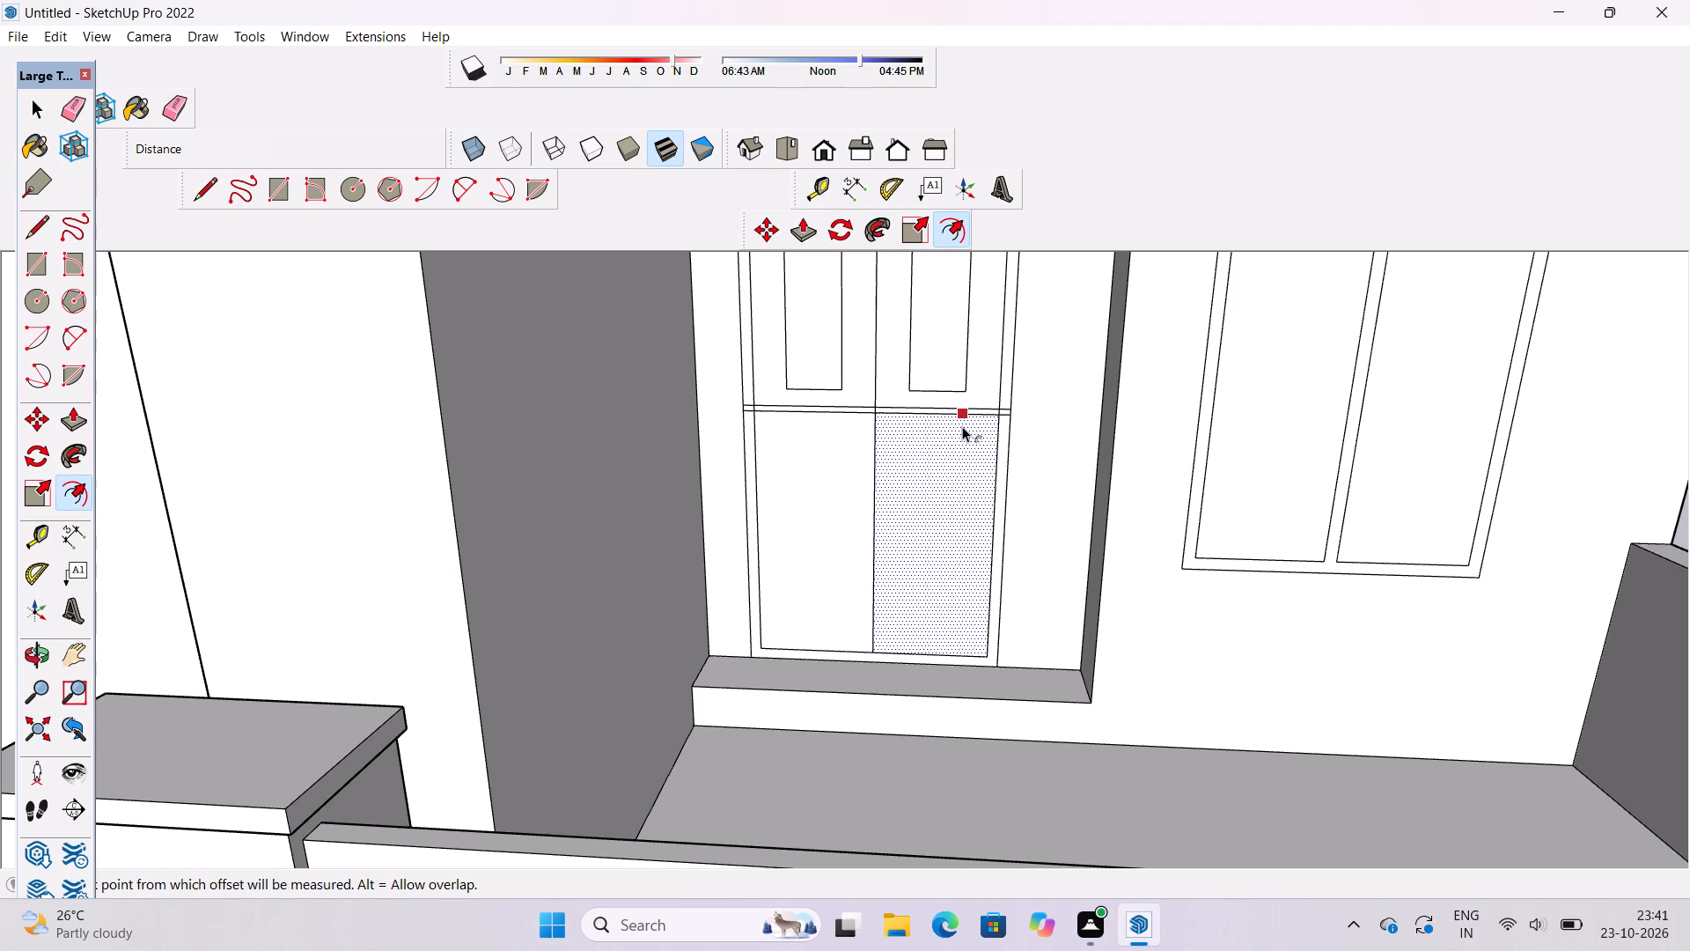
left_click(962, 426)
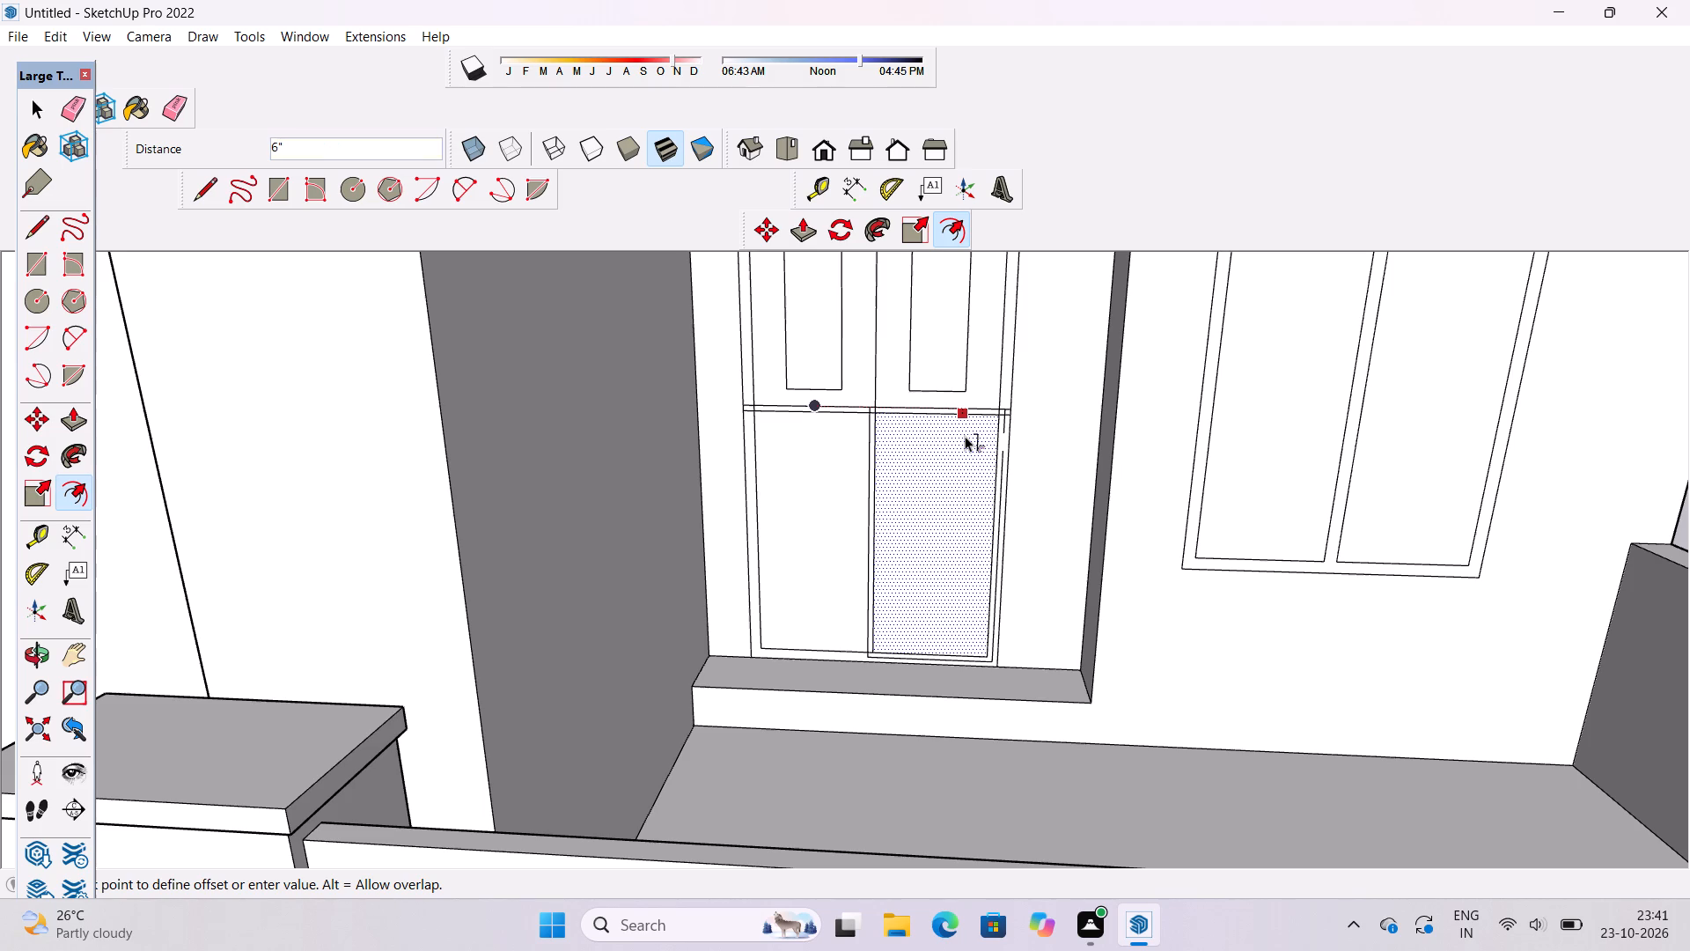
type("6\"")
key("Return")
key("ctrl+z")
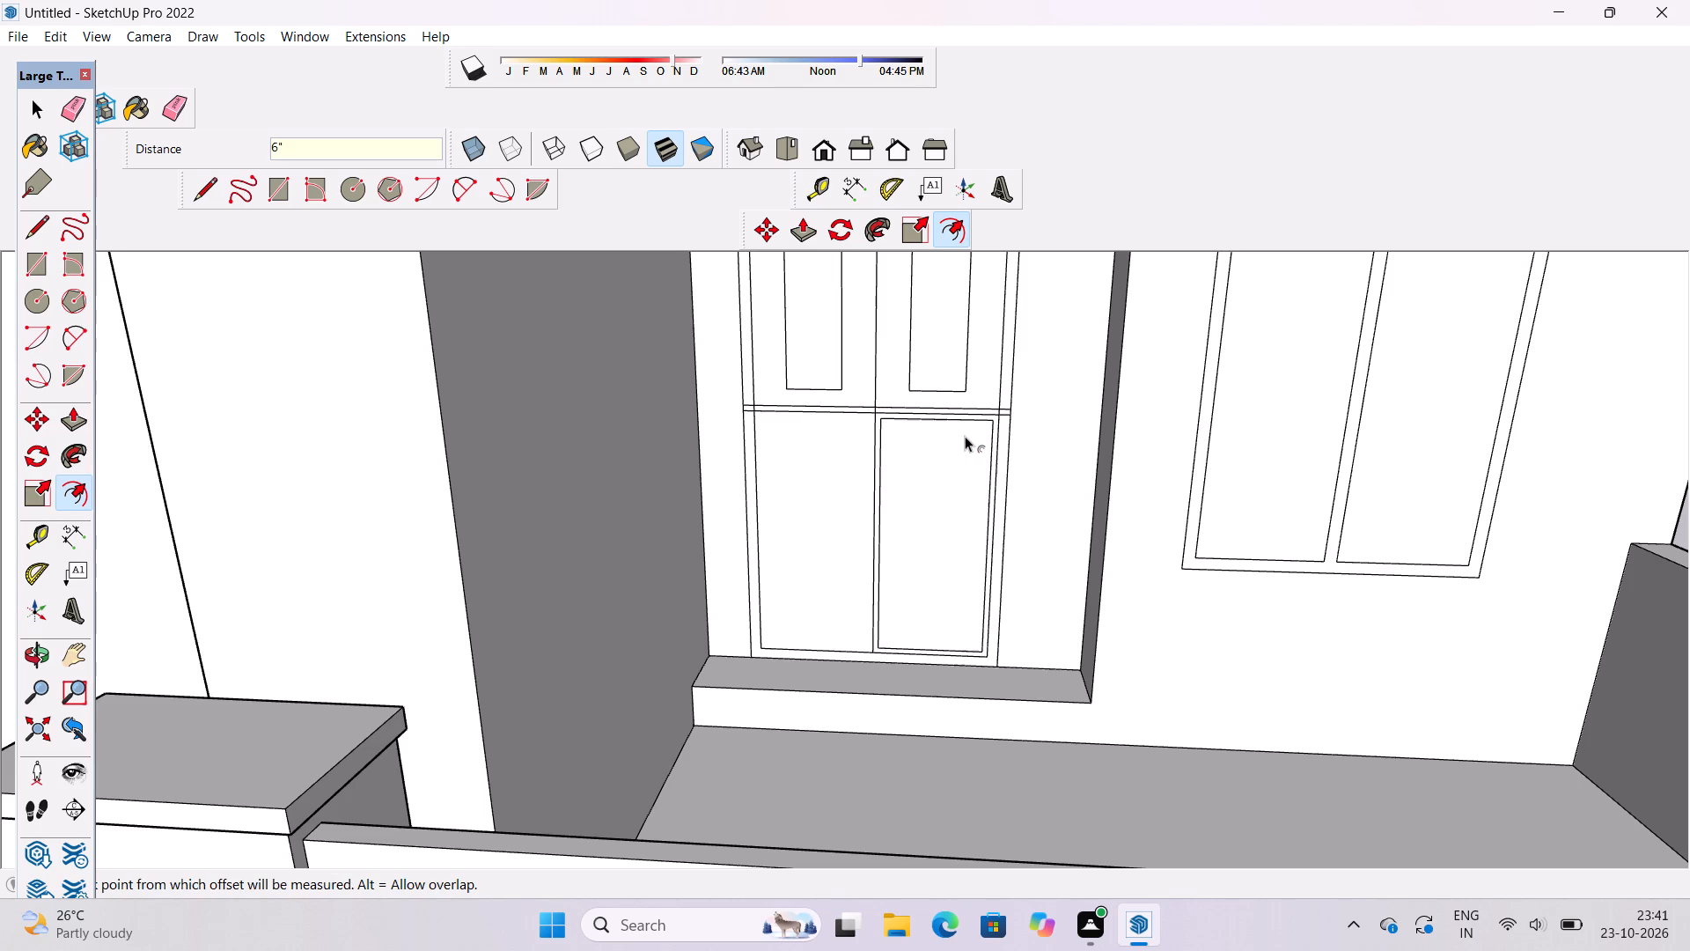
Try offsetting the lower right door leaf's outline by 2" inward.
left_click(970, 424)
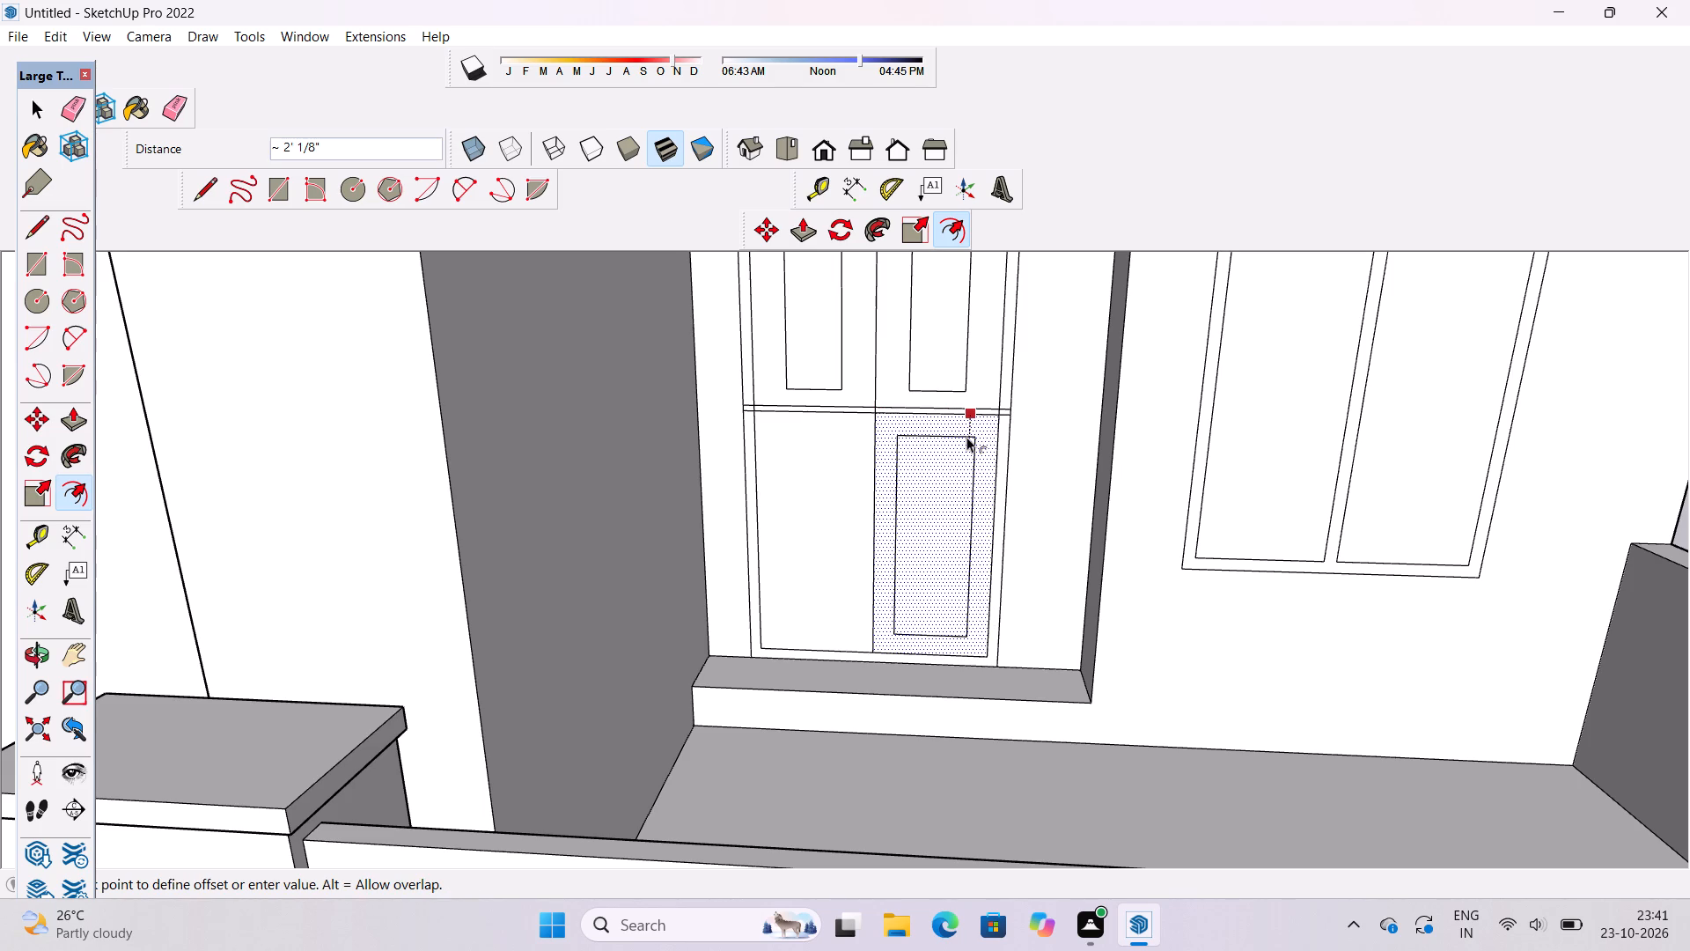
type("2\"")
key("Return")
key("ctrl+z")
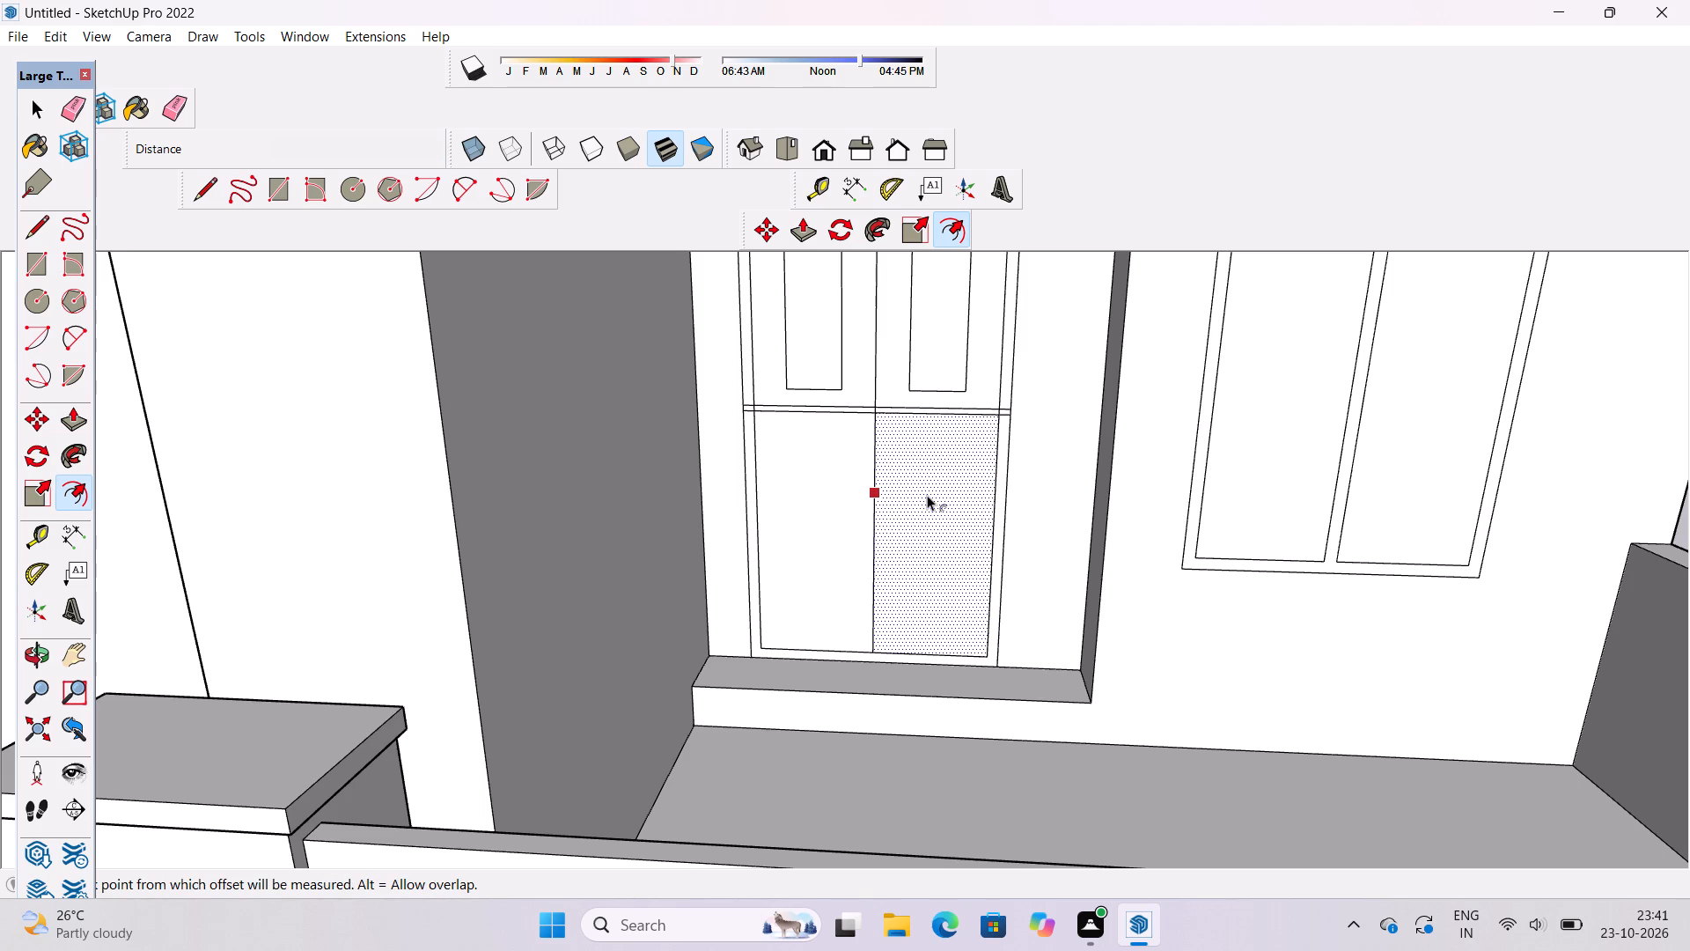
Offset the lower right door leaf's outline 8" inward.
left_click(963, 431)
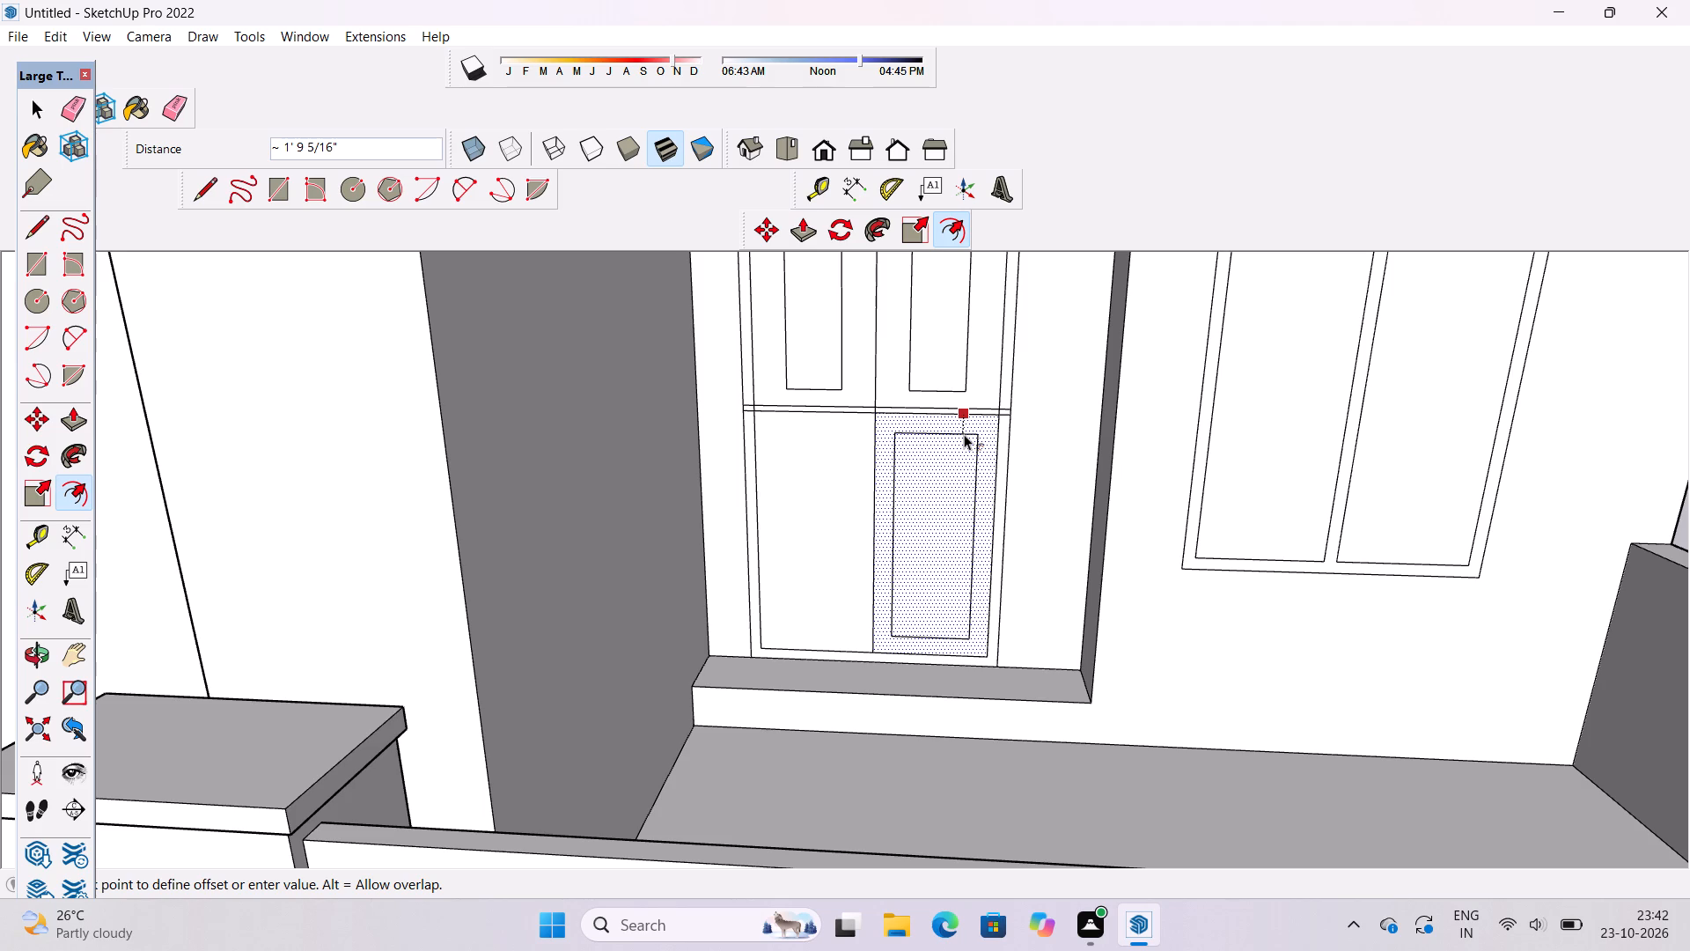
type("8\"")
key("Return")
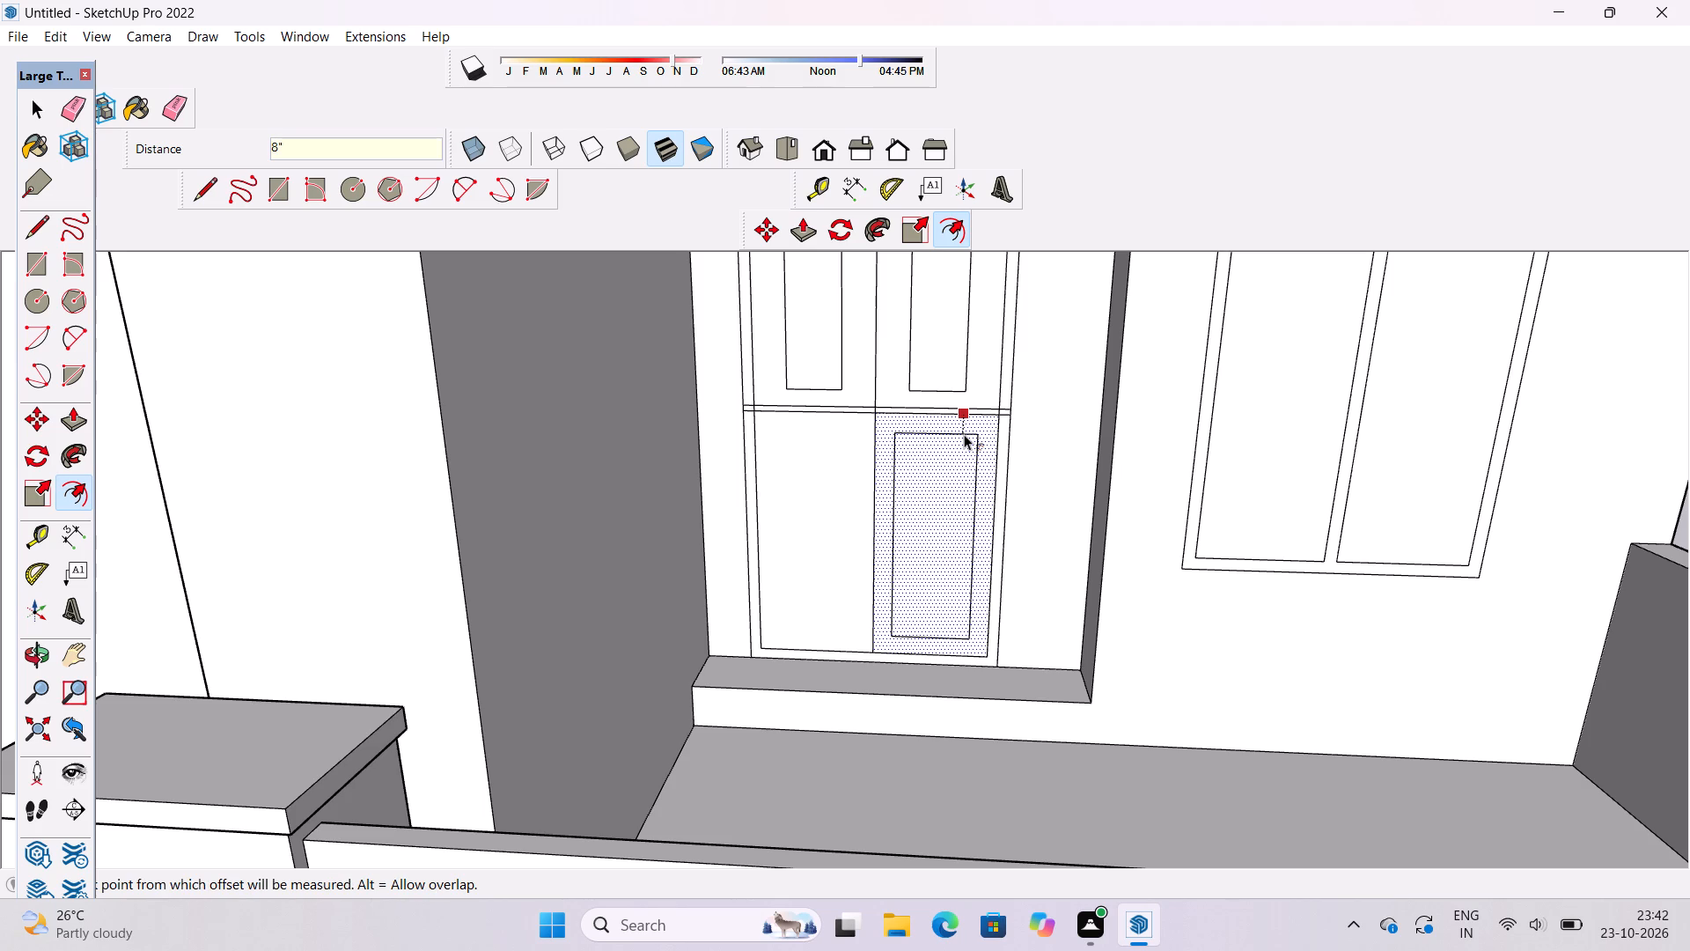
Offset the lower left door leaf's outline inward, matching the inset of the lower right leaf's panel.
scroll(837, 430, "up", 6)
left_click(841, 423)
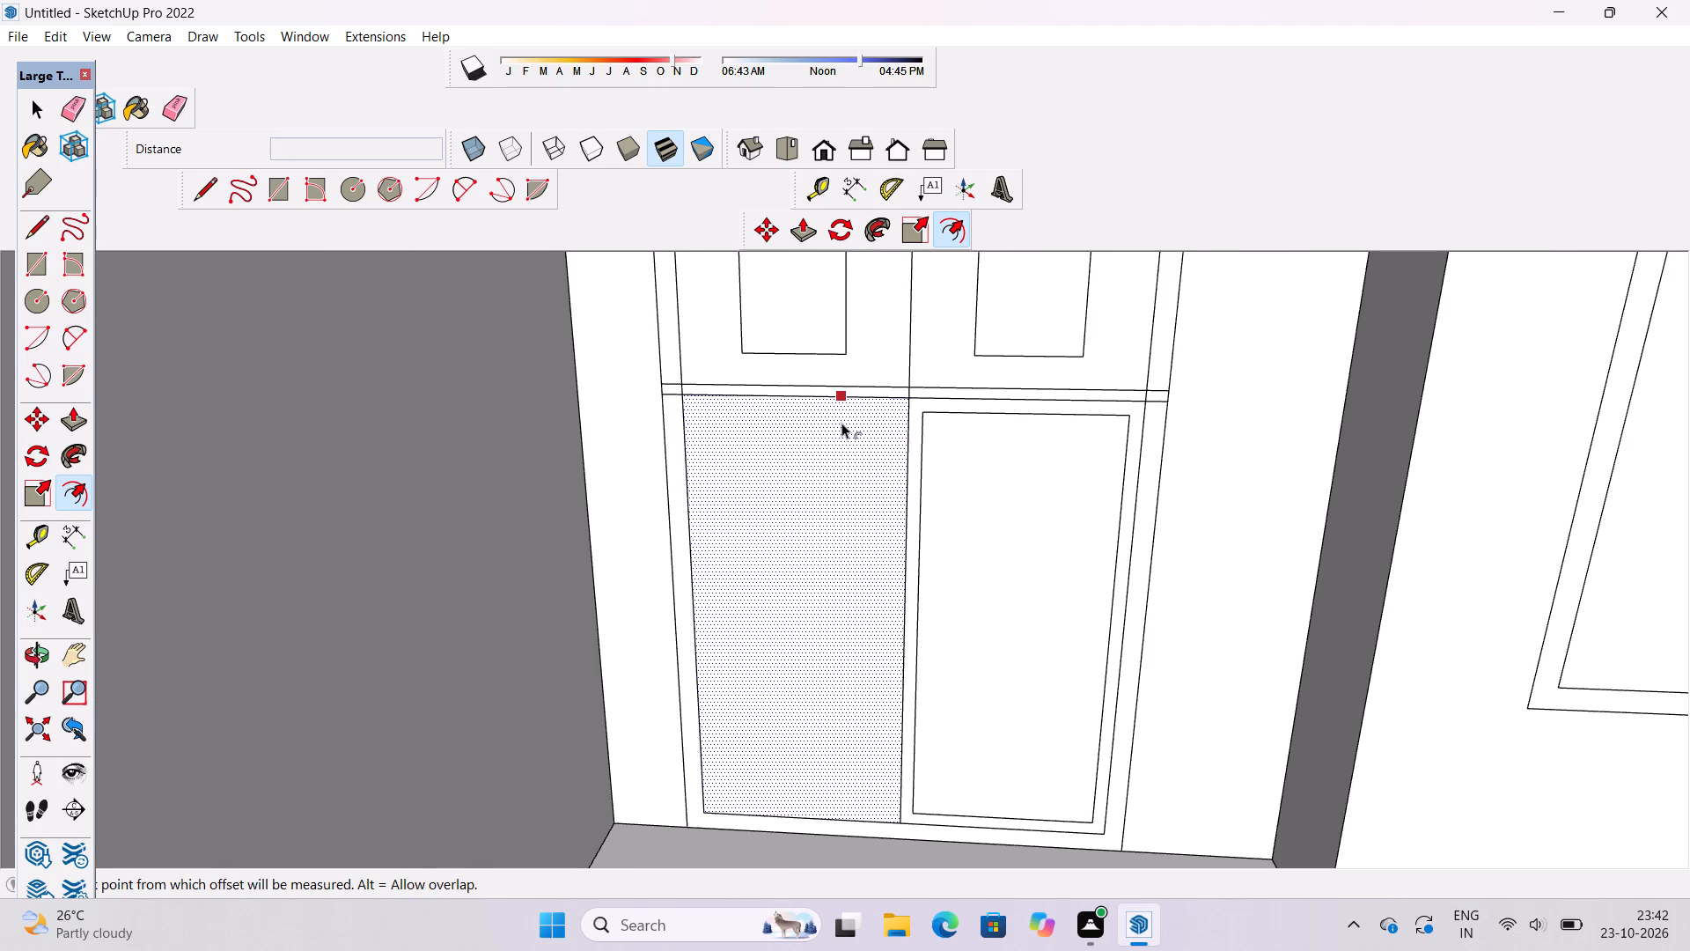
left_click(932, 413)
scroll(983, 387, "down", 6)
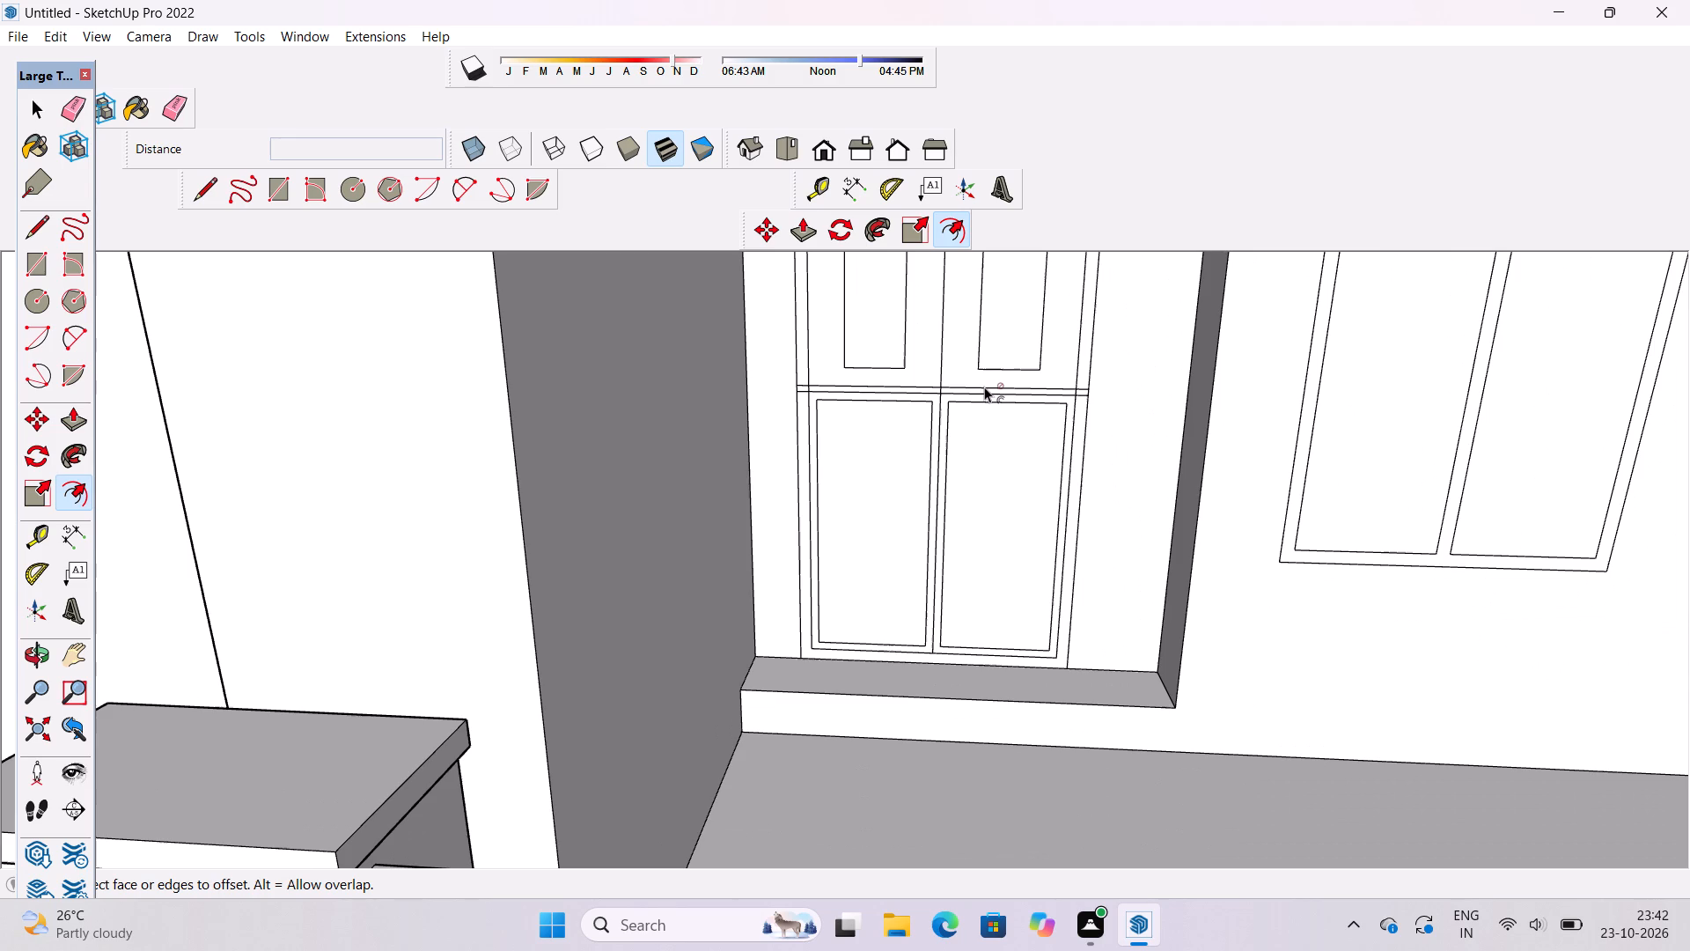
Draw diagonal lines joining the upper corners of both lower inset panels to the corners of their leaf outlines.
key("space")
type("o")
scroll(907, 593, "up", 6)
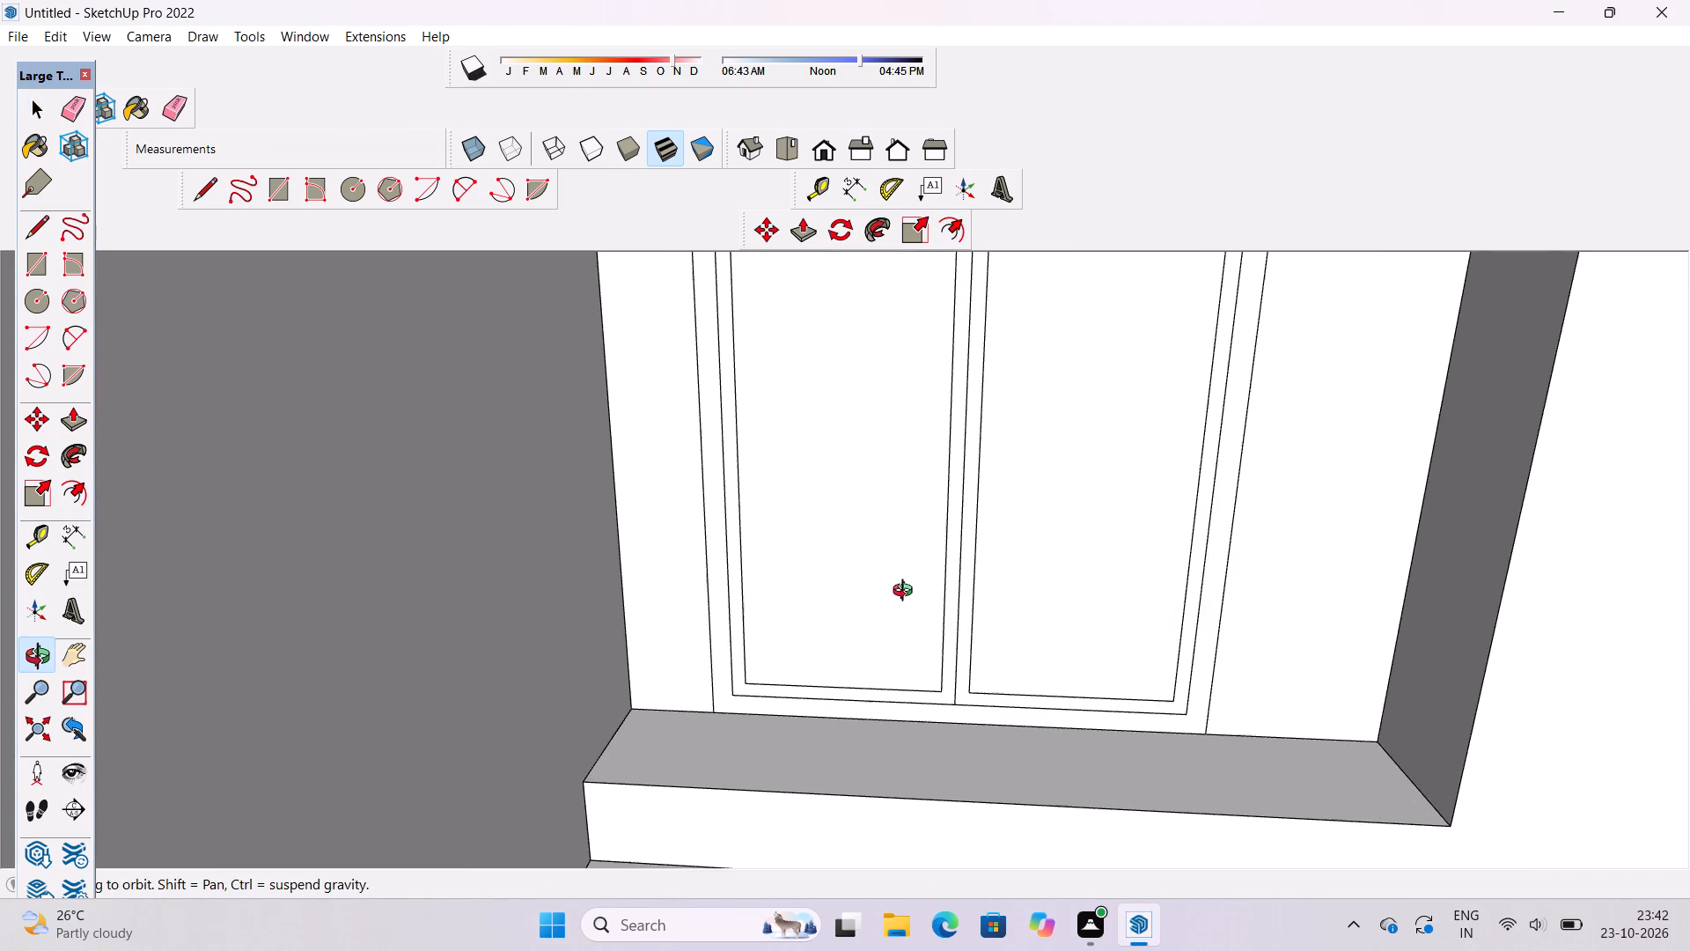
scroll(907, 593, "down", 8)
left_click_drag(931, 586, 919, 619, "shift")
scroll(991, 505, "up", 3)
left_click_drag(993, 501, 938, 551, "shift")
scroll(938, 545, "down", 3)
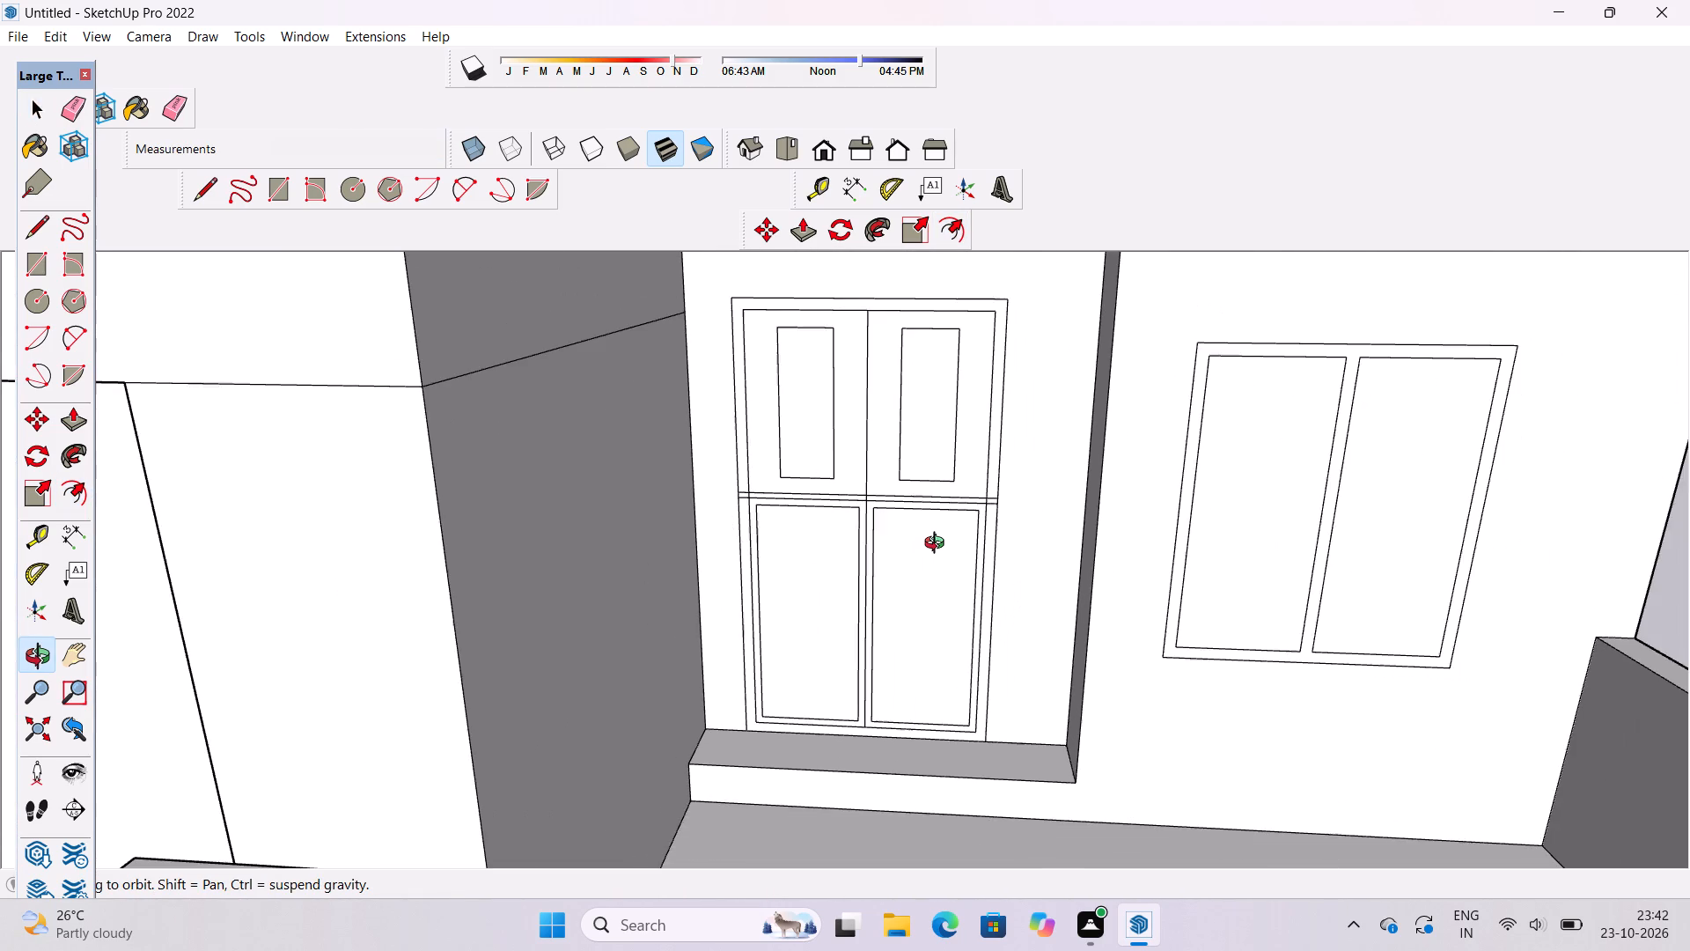
scroll(855, 528, "up", 4)
scroll(854, 527, "down", 6)
left_click_drag(854, 527, 849, 555, "shift")
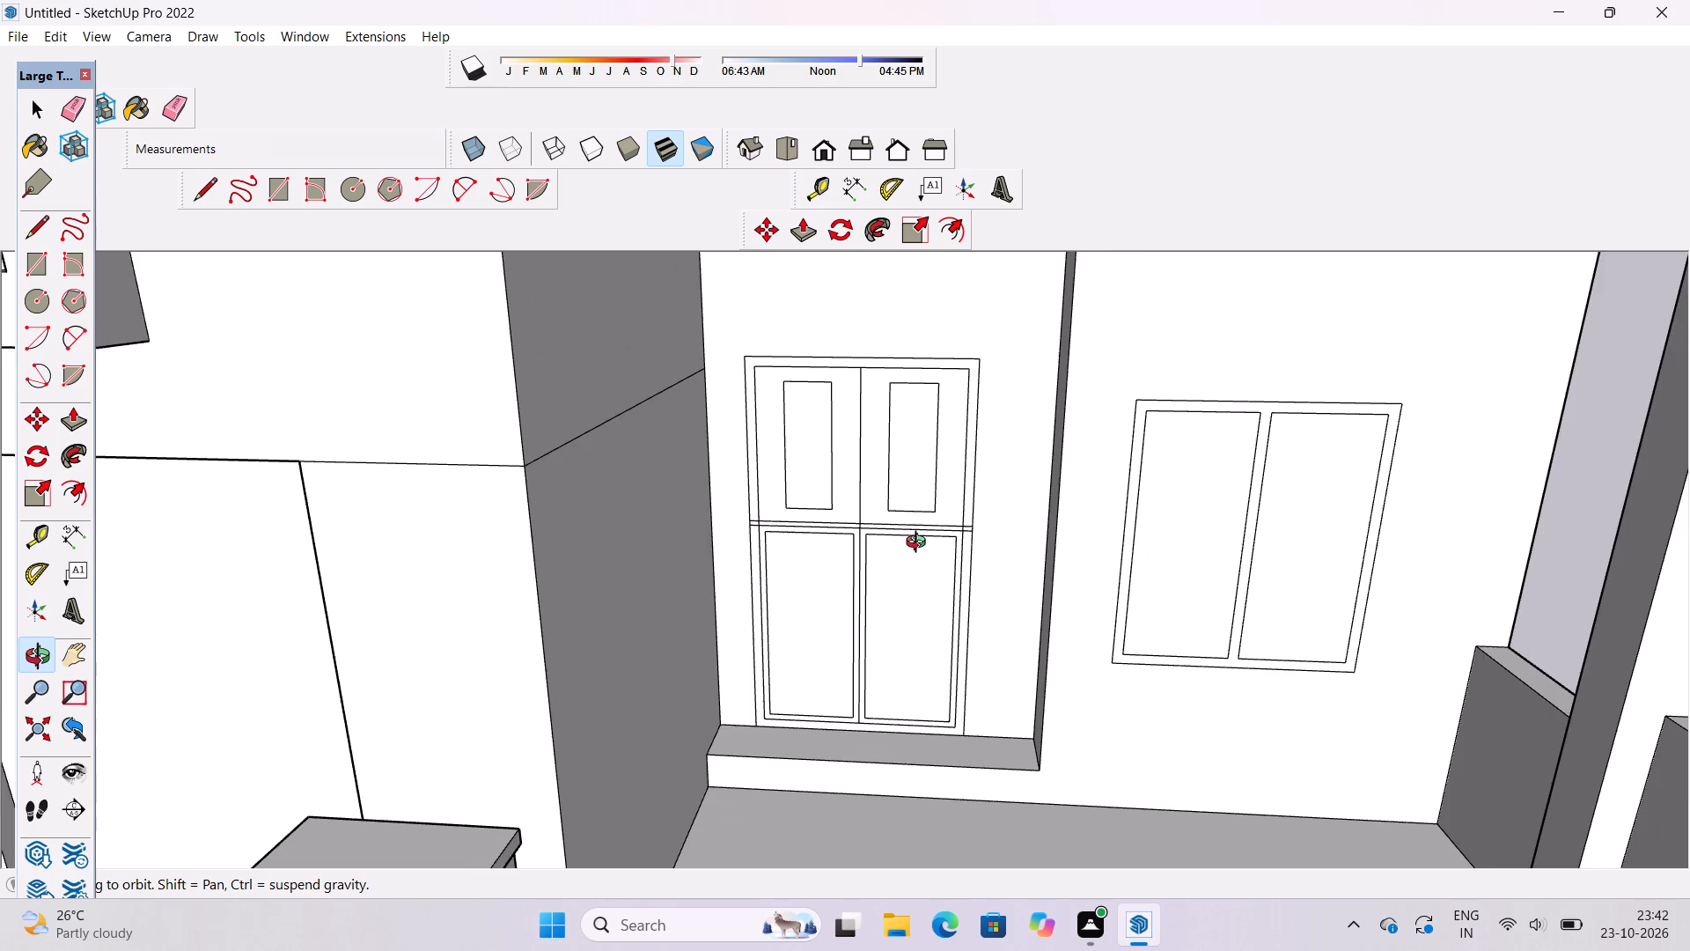
scroll(920, 544, "up", 4)
scroll(1003, 556, "up", 4)
key("l")
scroll(968, 552, "up", 5)
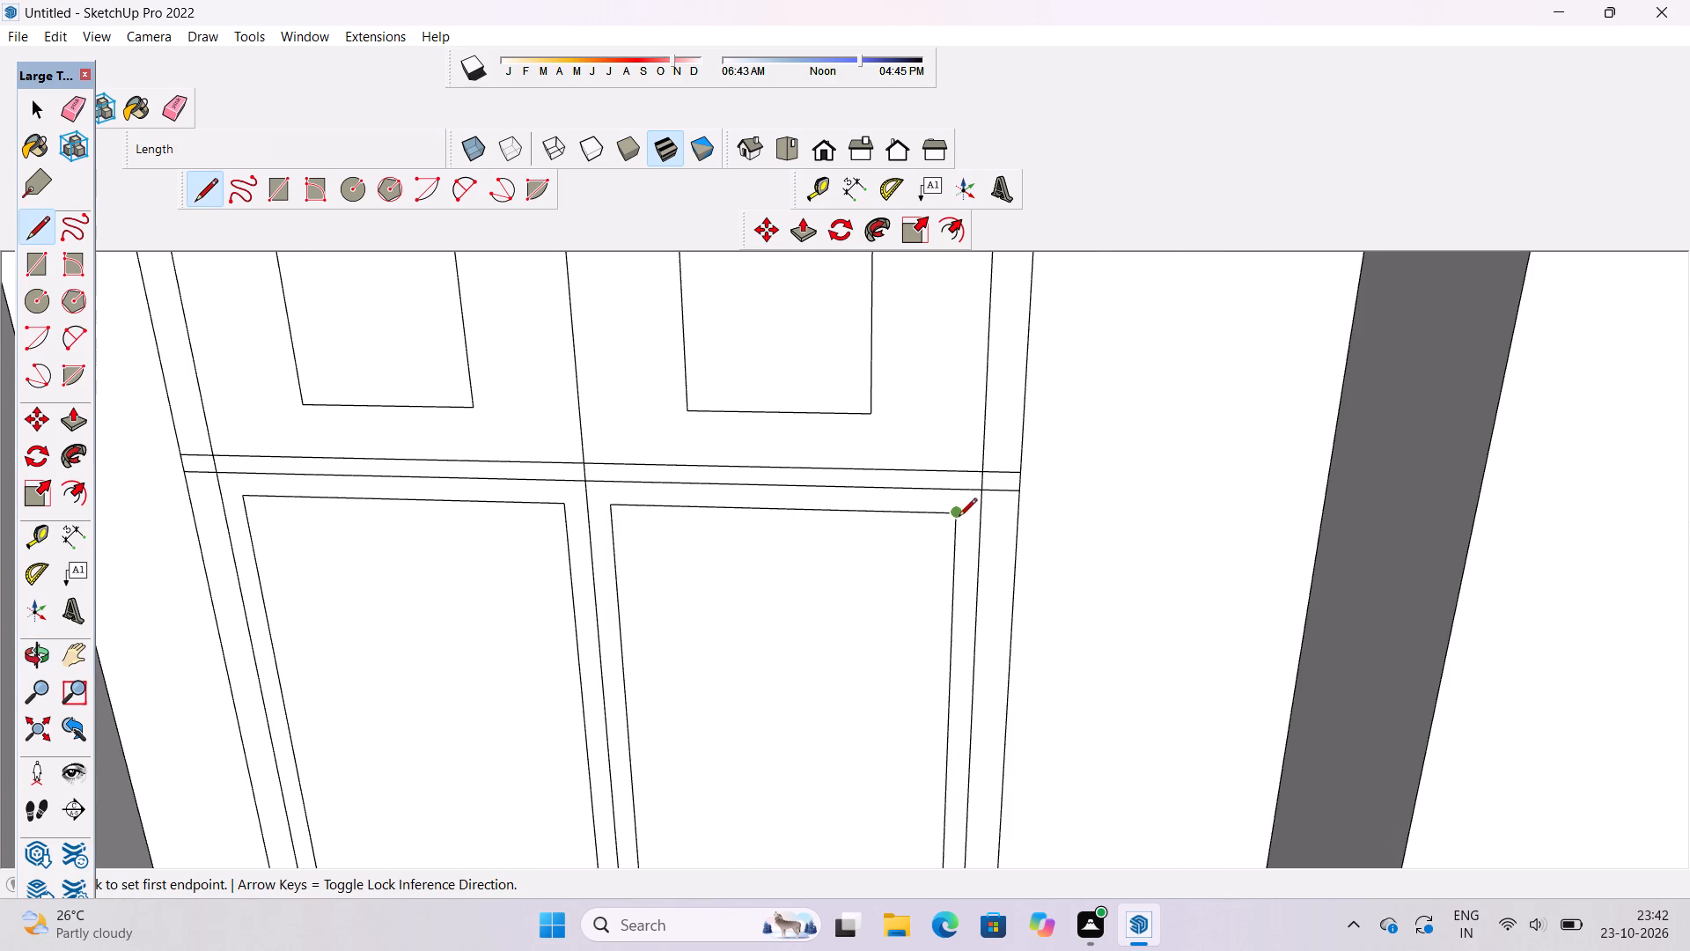
left_click(957, 517)
left_click(981, 495)
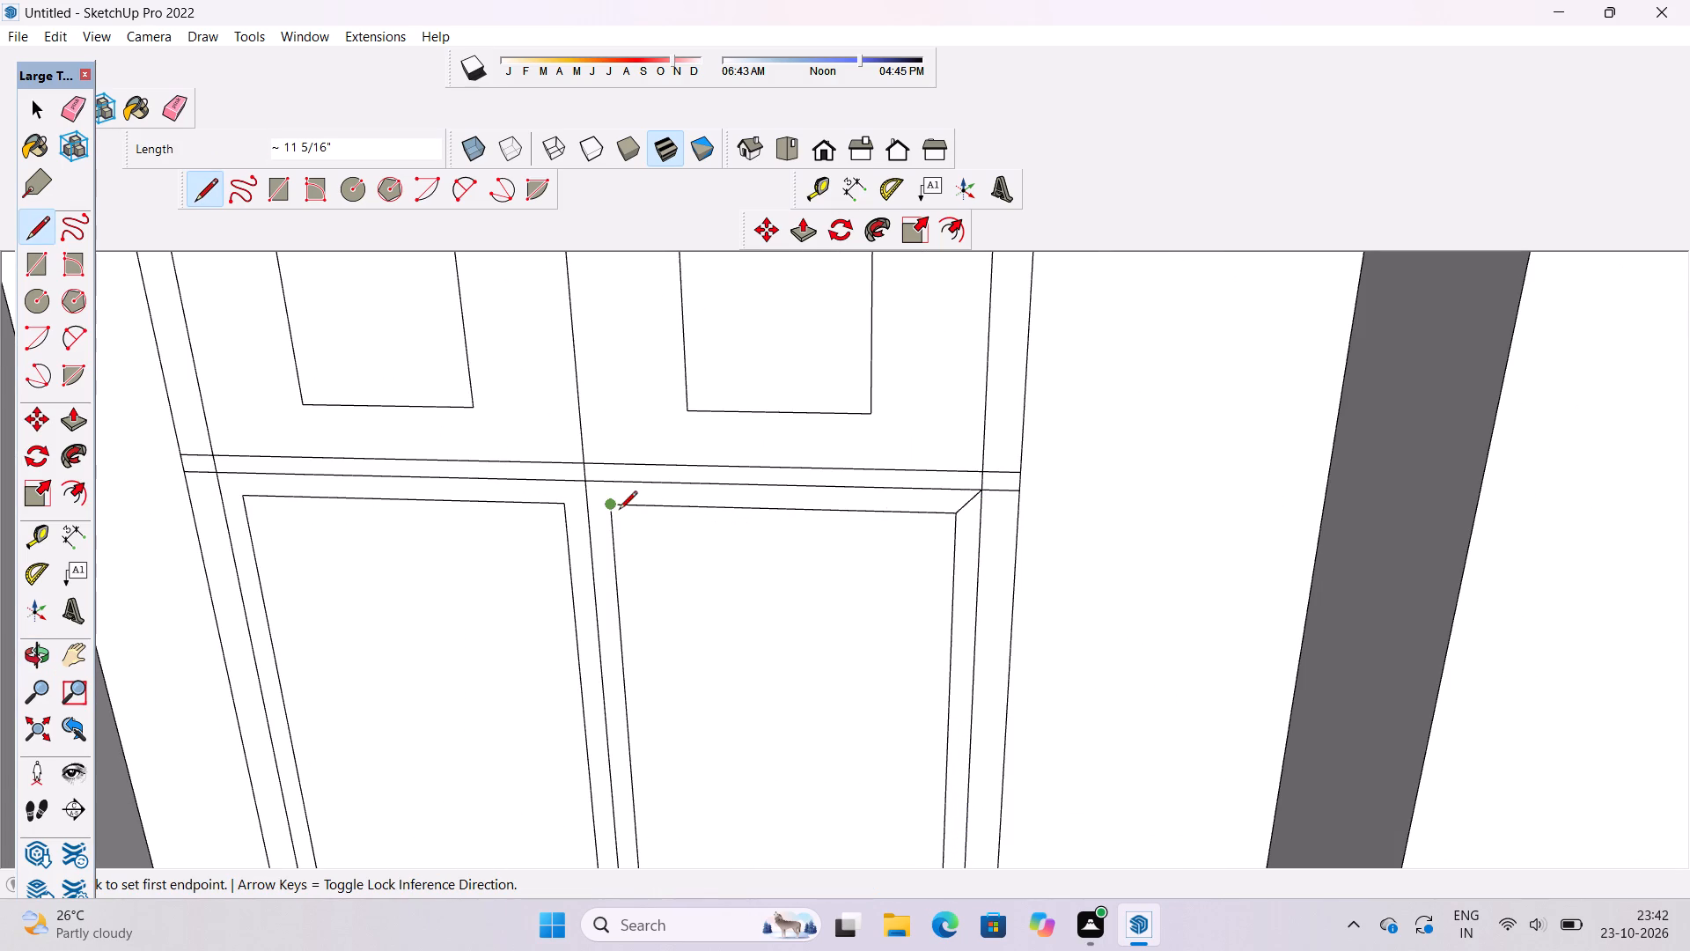
left_click(608, 505)
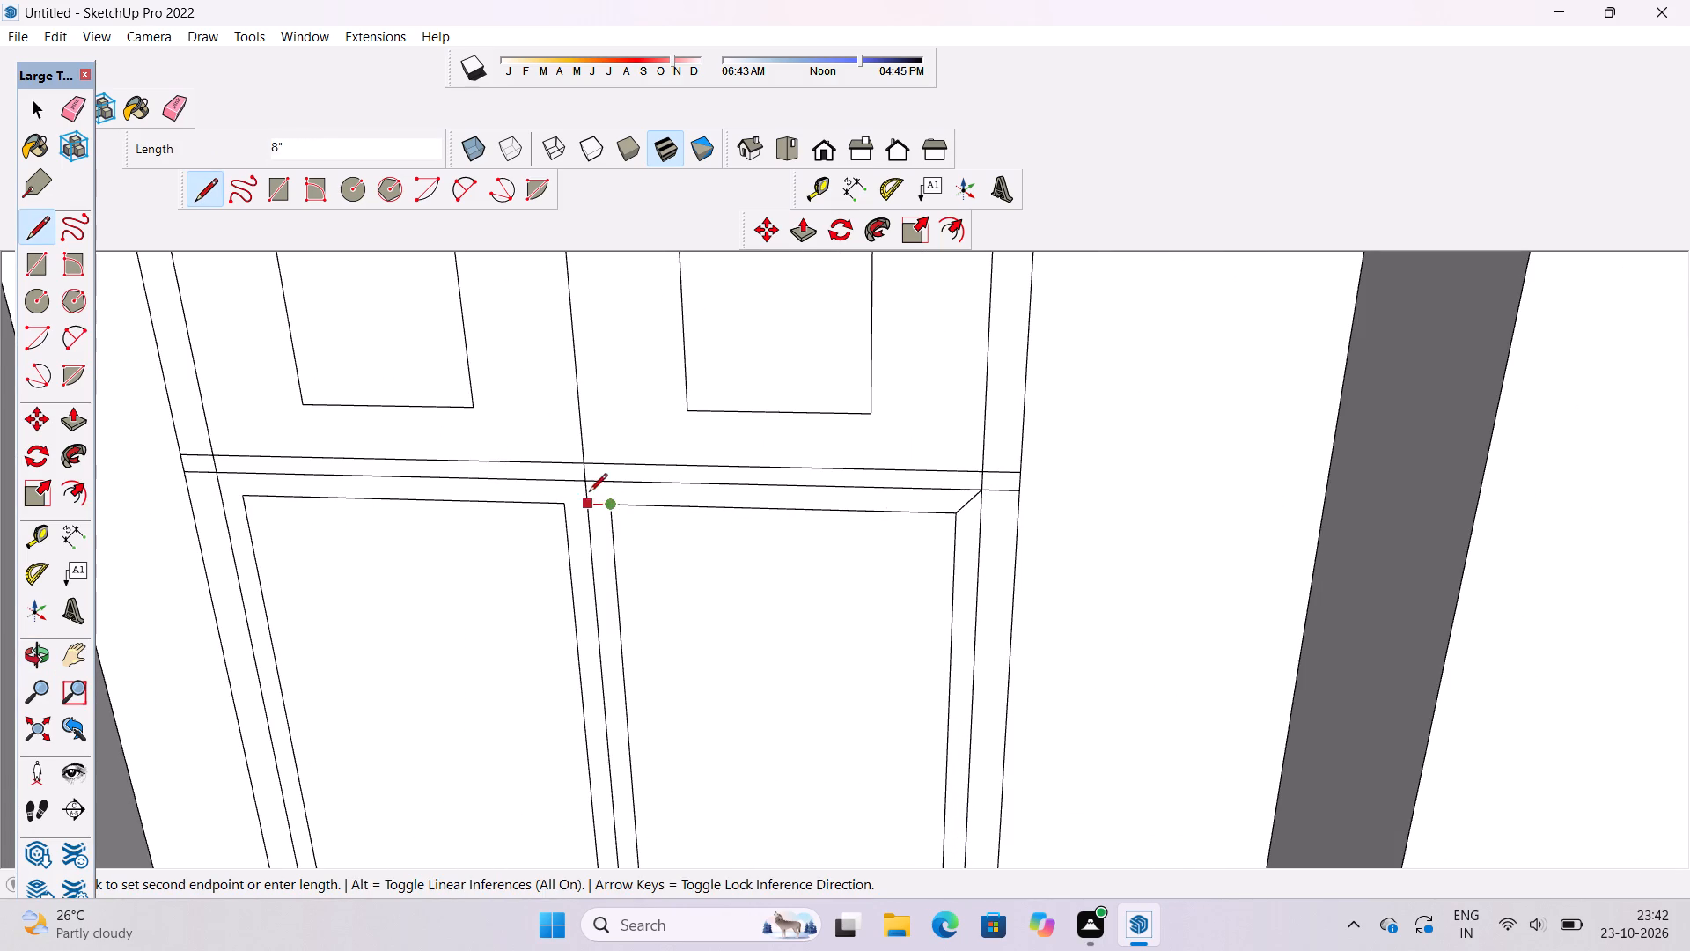
left_click(584, 482)
left_click(561, 505)
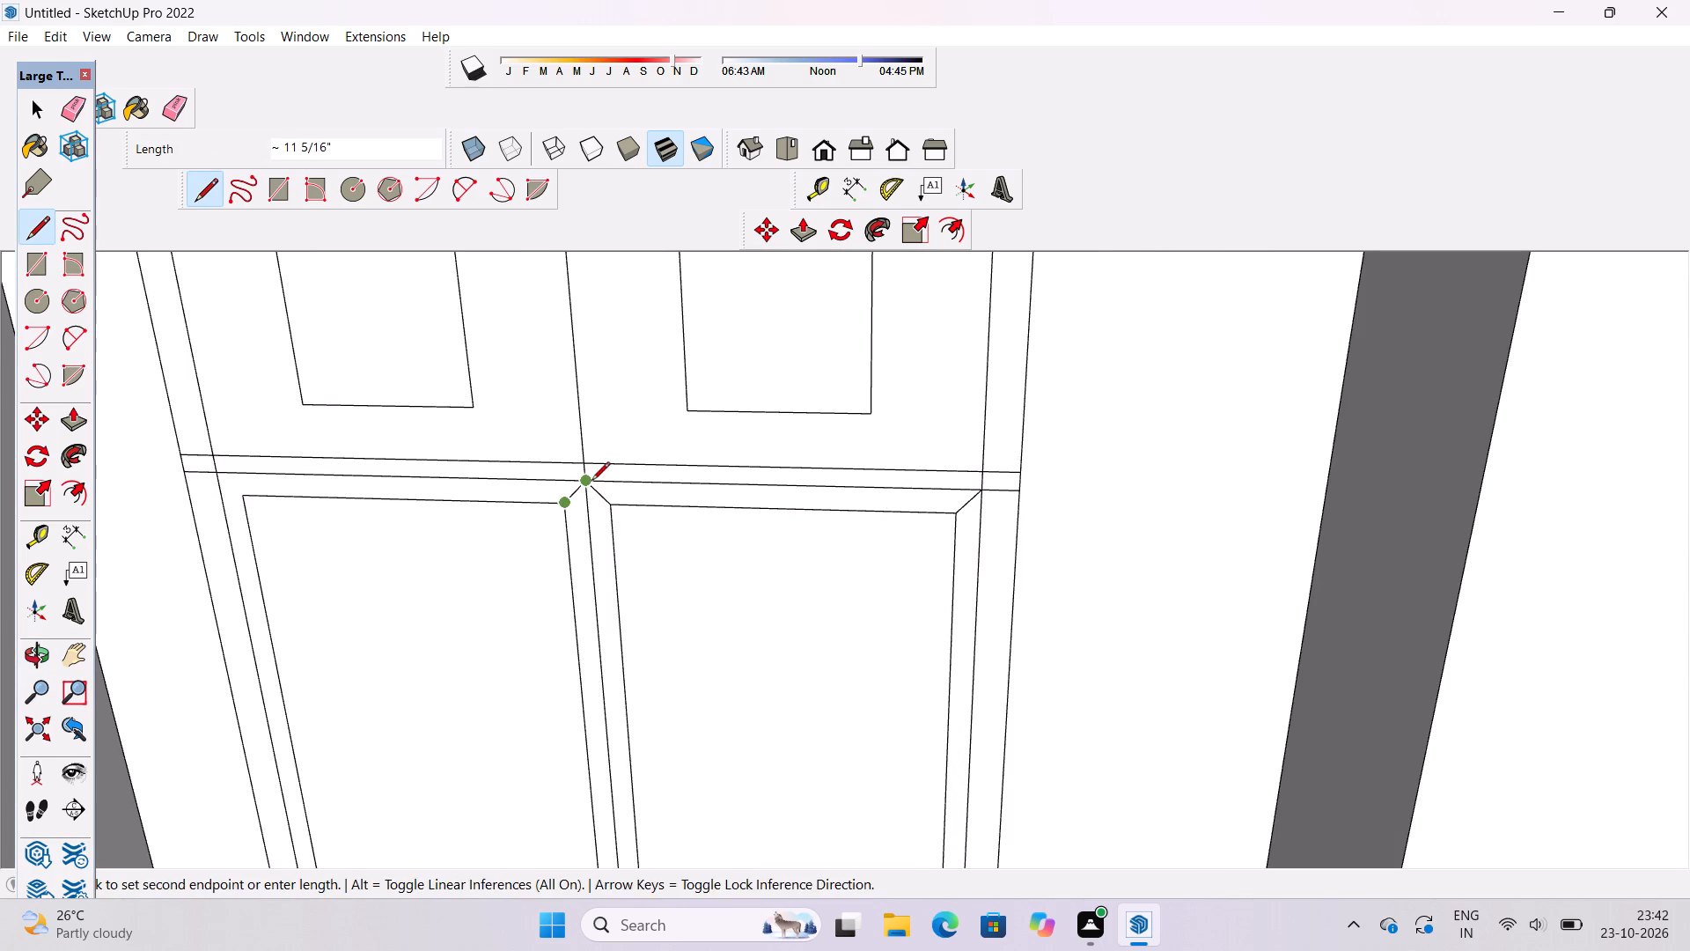
left_click(591, 482)
scroll(669, 449, "down", 10)
scroll(547, 468, "up", 9)
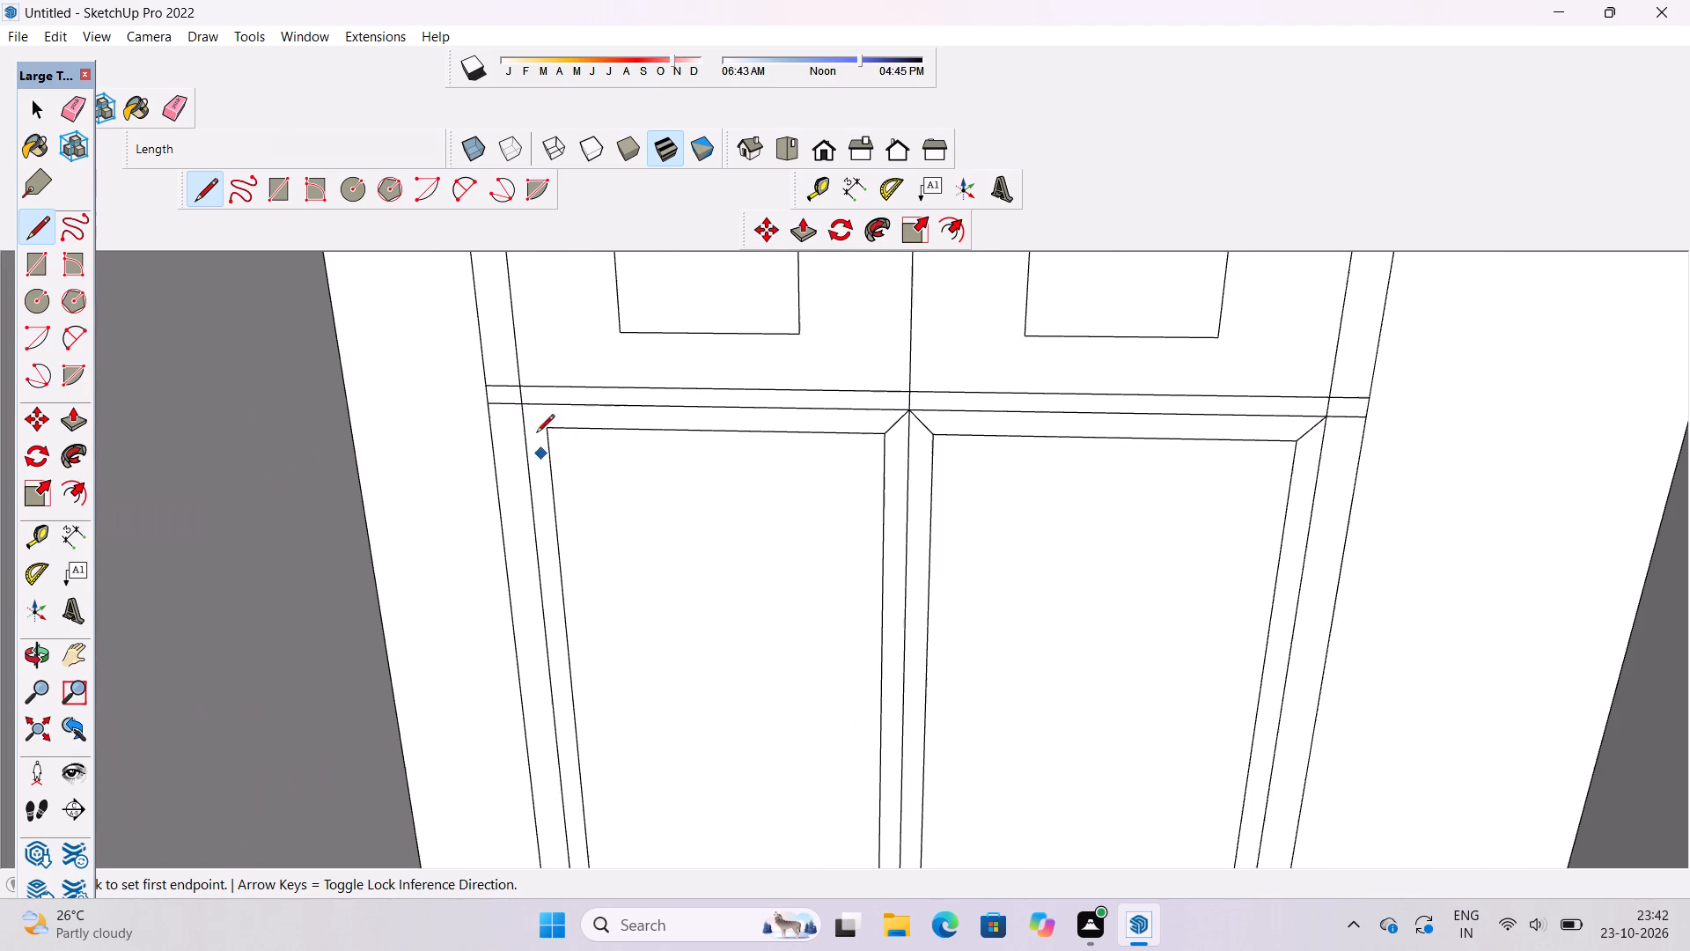
left_click(522, 408)
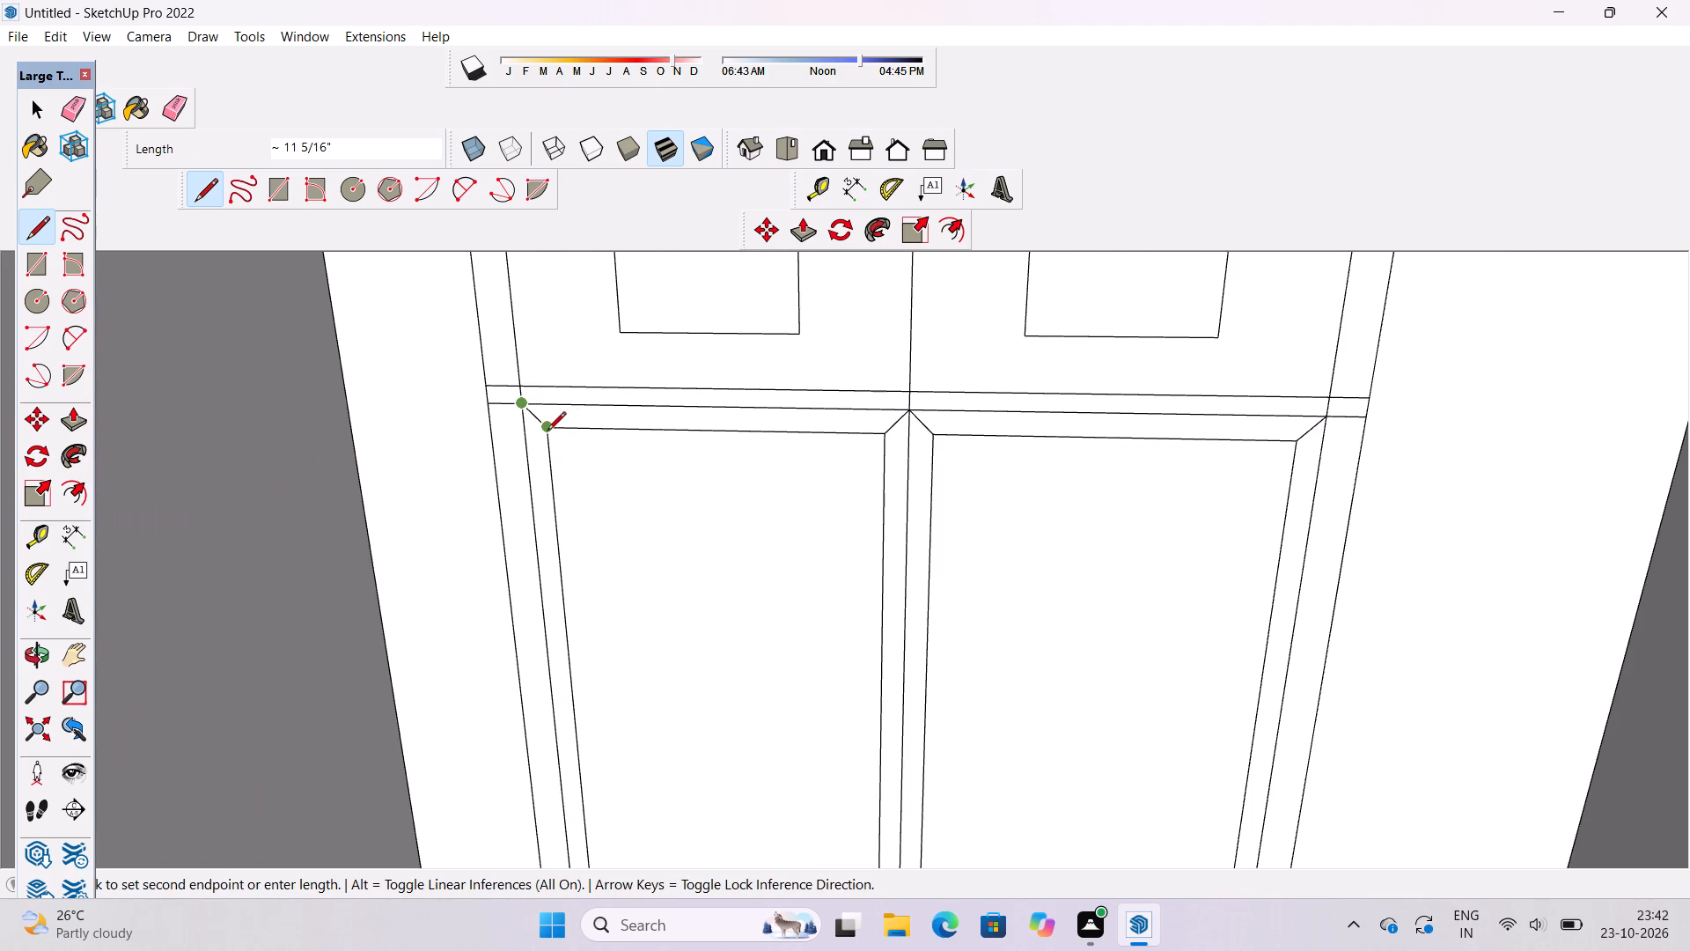
left_click(545, 430)
Draw diagonal lines joining the bottom corners of both lower inset panels to the corners of their leaf outlines.
scroll(586, 347, "down", 7)
scroll(589, 796, "up", 9)
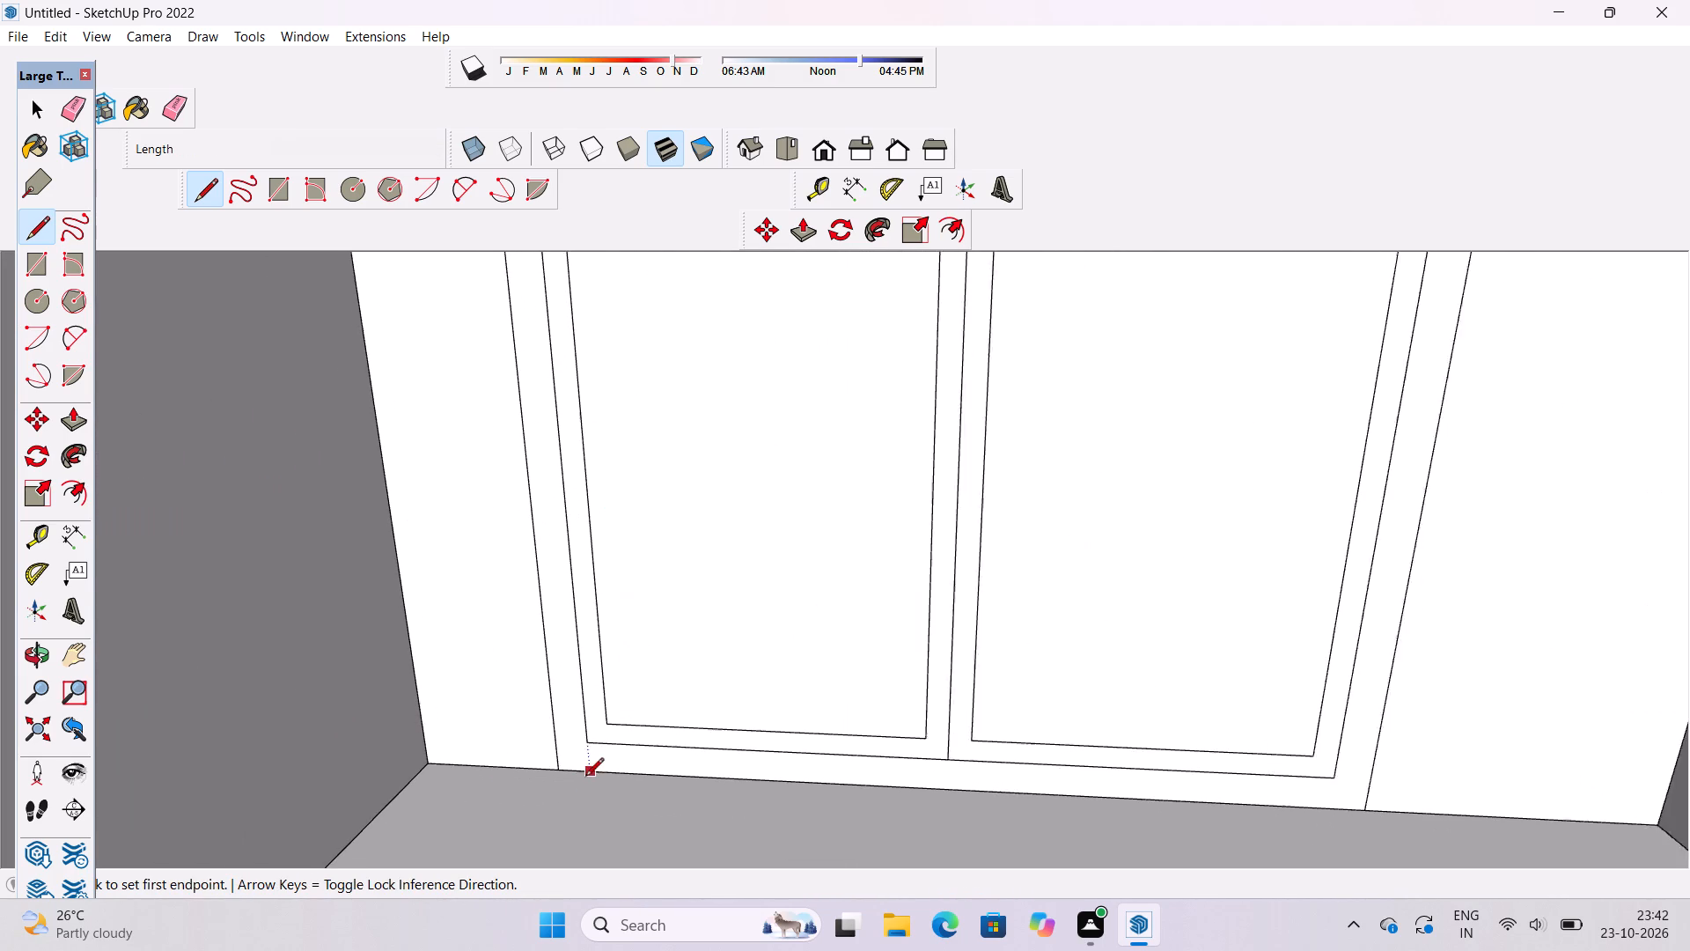
scroll(585, 778, "up", 2)
left_click(588, 726)
left_click(614, 696)
scroll(655, 618, "down", 6)
scroll(912, 696, "up", 5)
left_click(903, 665)
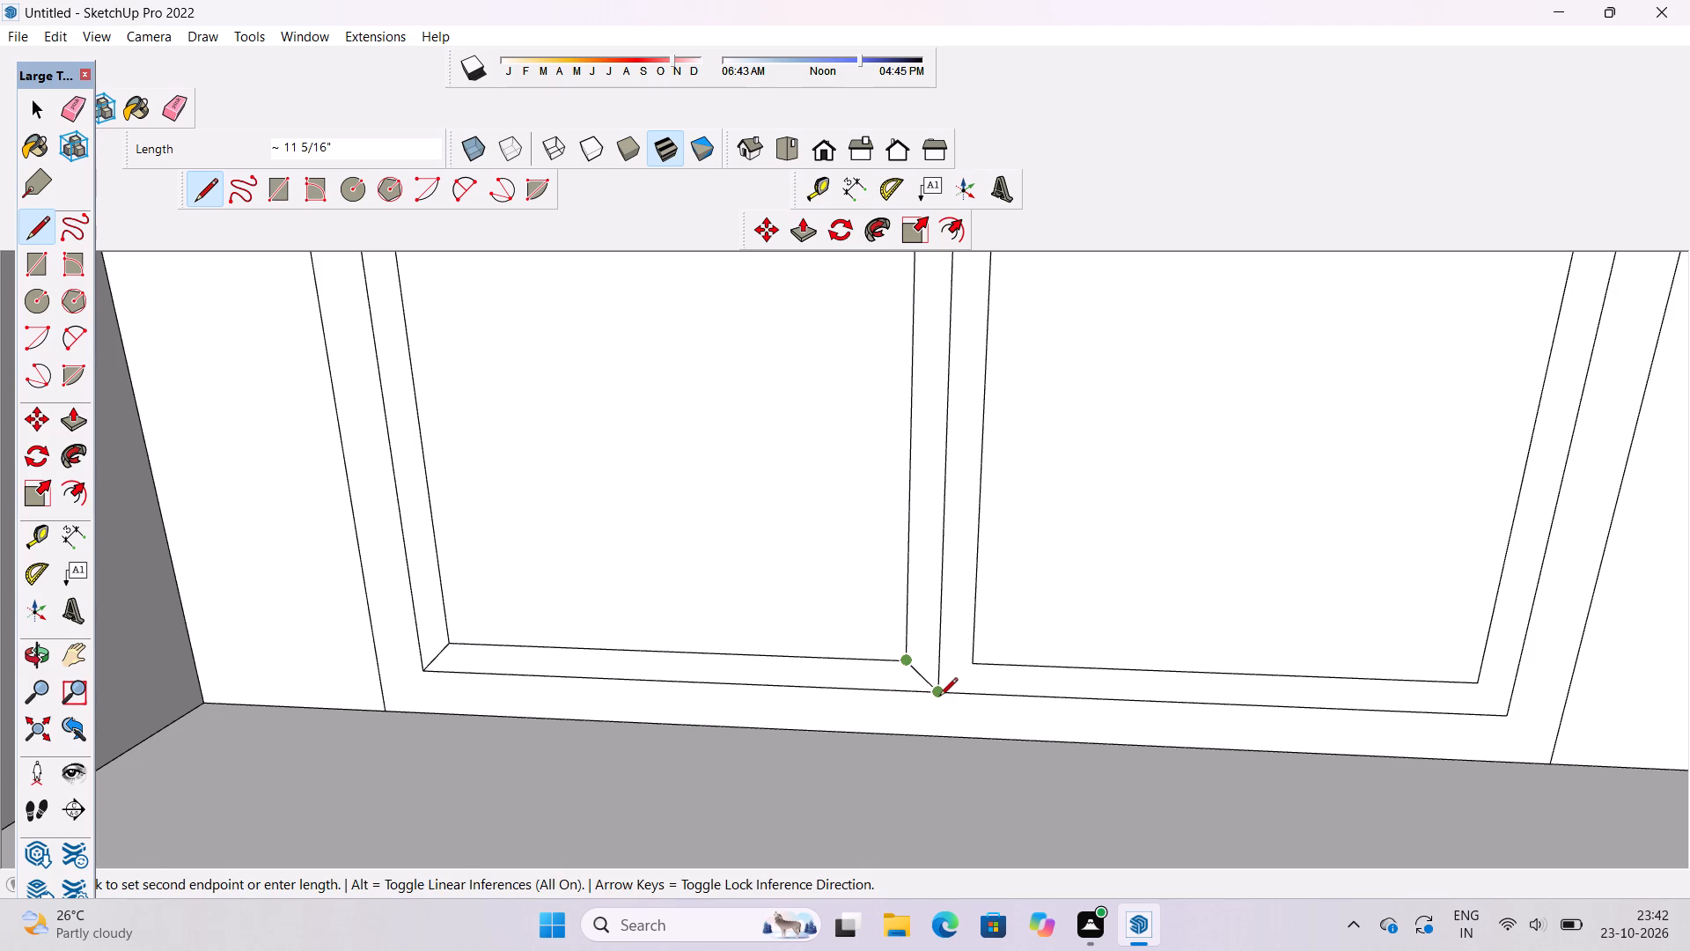
left_click(939, 697)
left_click(937, 693)
left_click(969, 663)
scroll(856, 636, "down", 6)
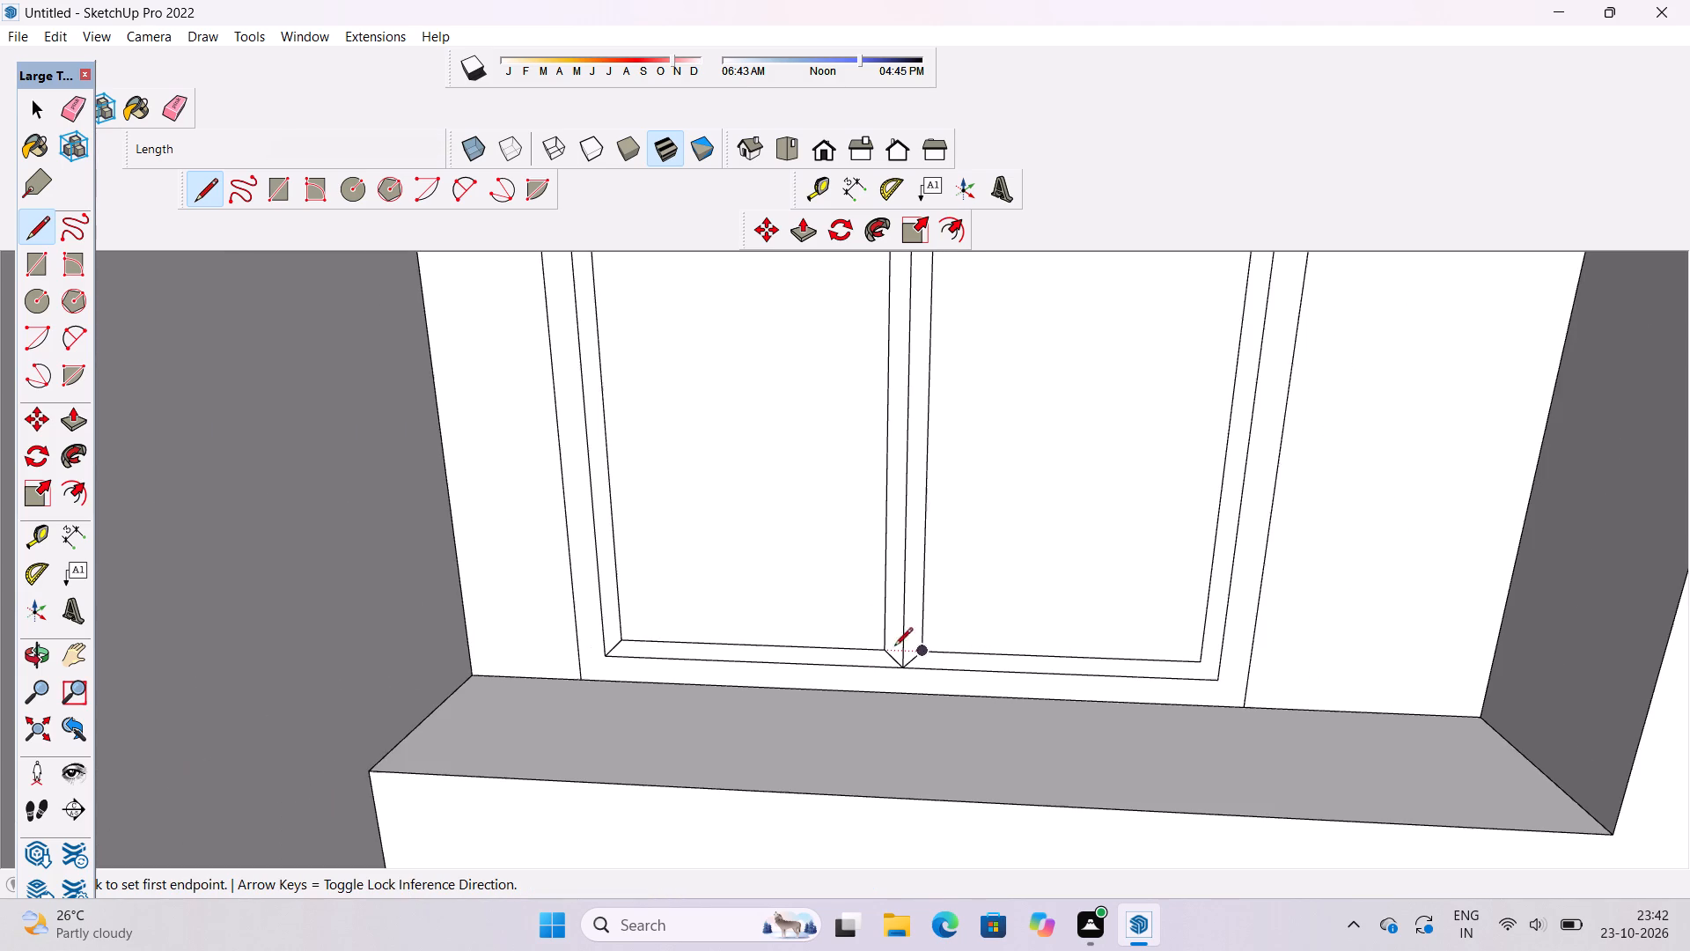
scroll(1227, 670, "up", 9)
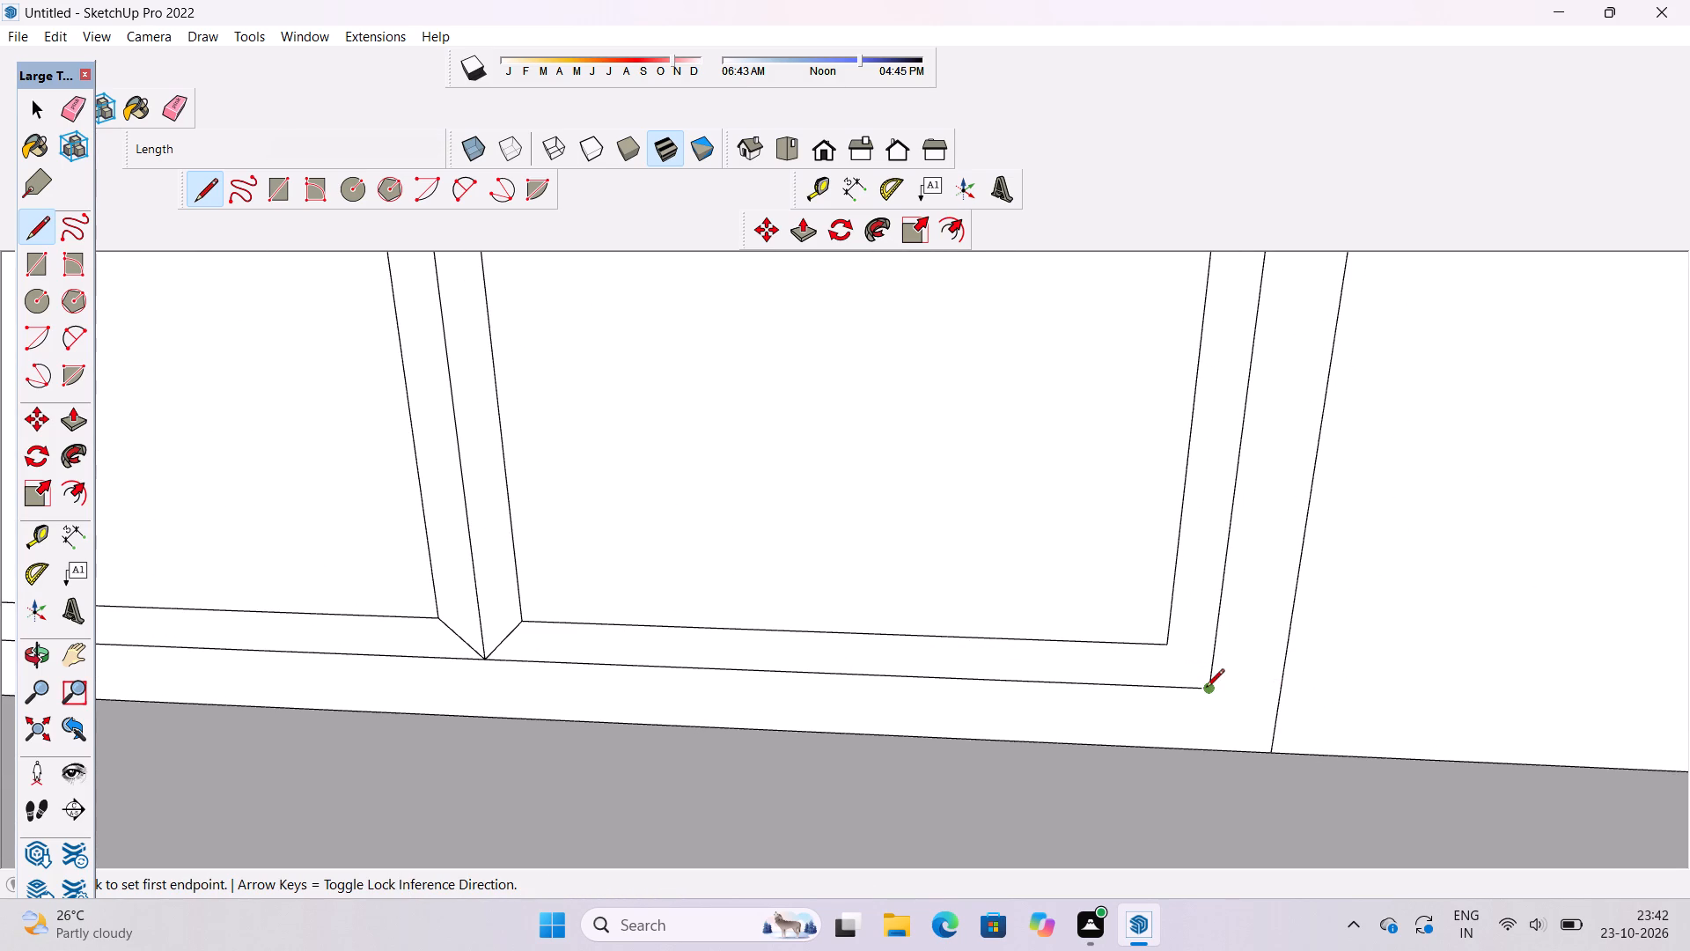
left_click(1206, 689)
left_click(1160, 648)
scroll(1214, 685, "down", 2)
Erase the two short cross rail segments that run across the entrance door's left frame member.
key("space")
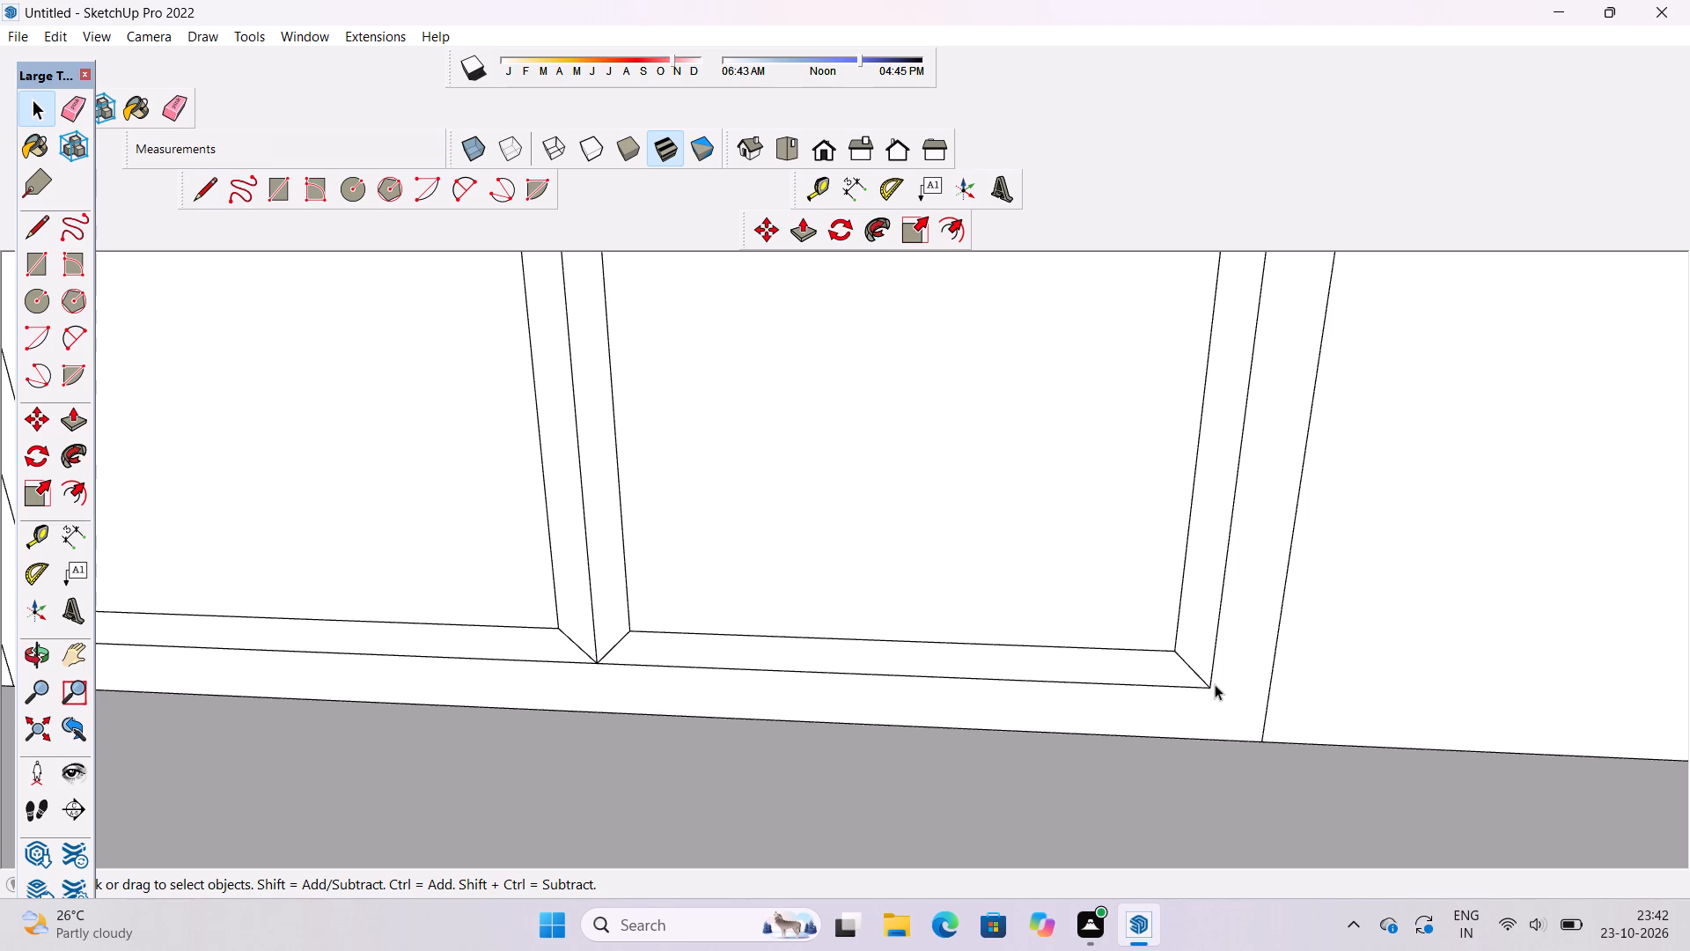
scroll(1241, 705, "down", 5)
key("o")
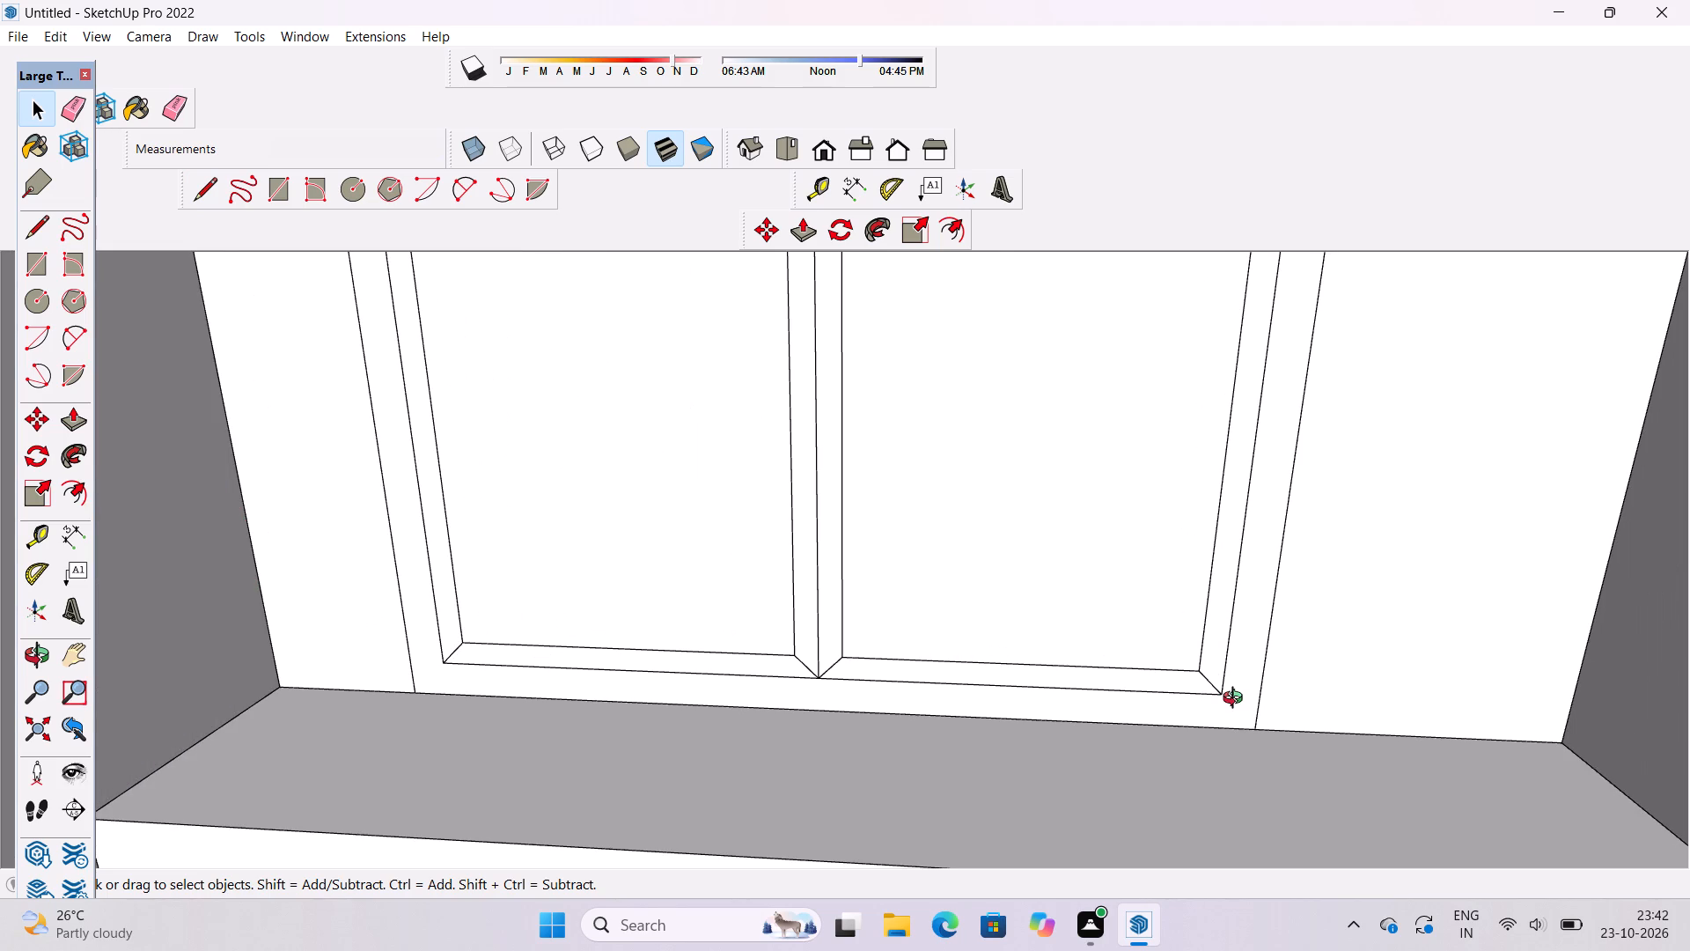
scroll(1130, 690, "down", 16)
scroll(1062, 705, "up", 2)
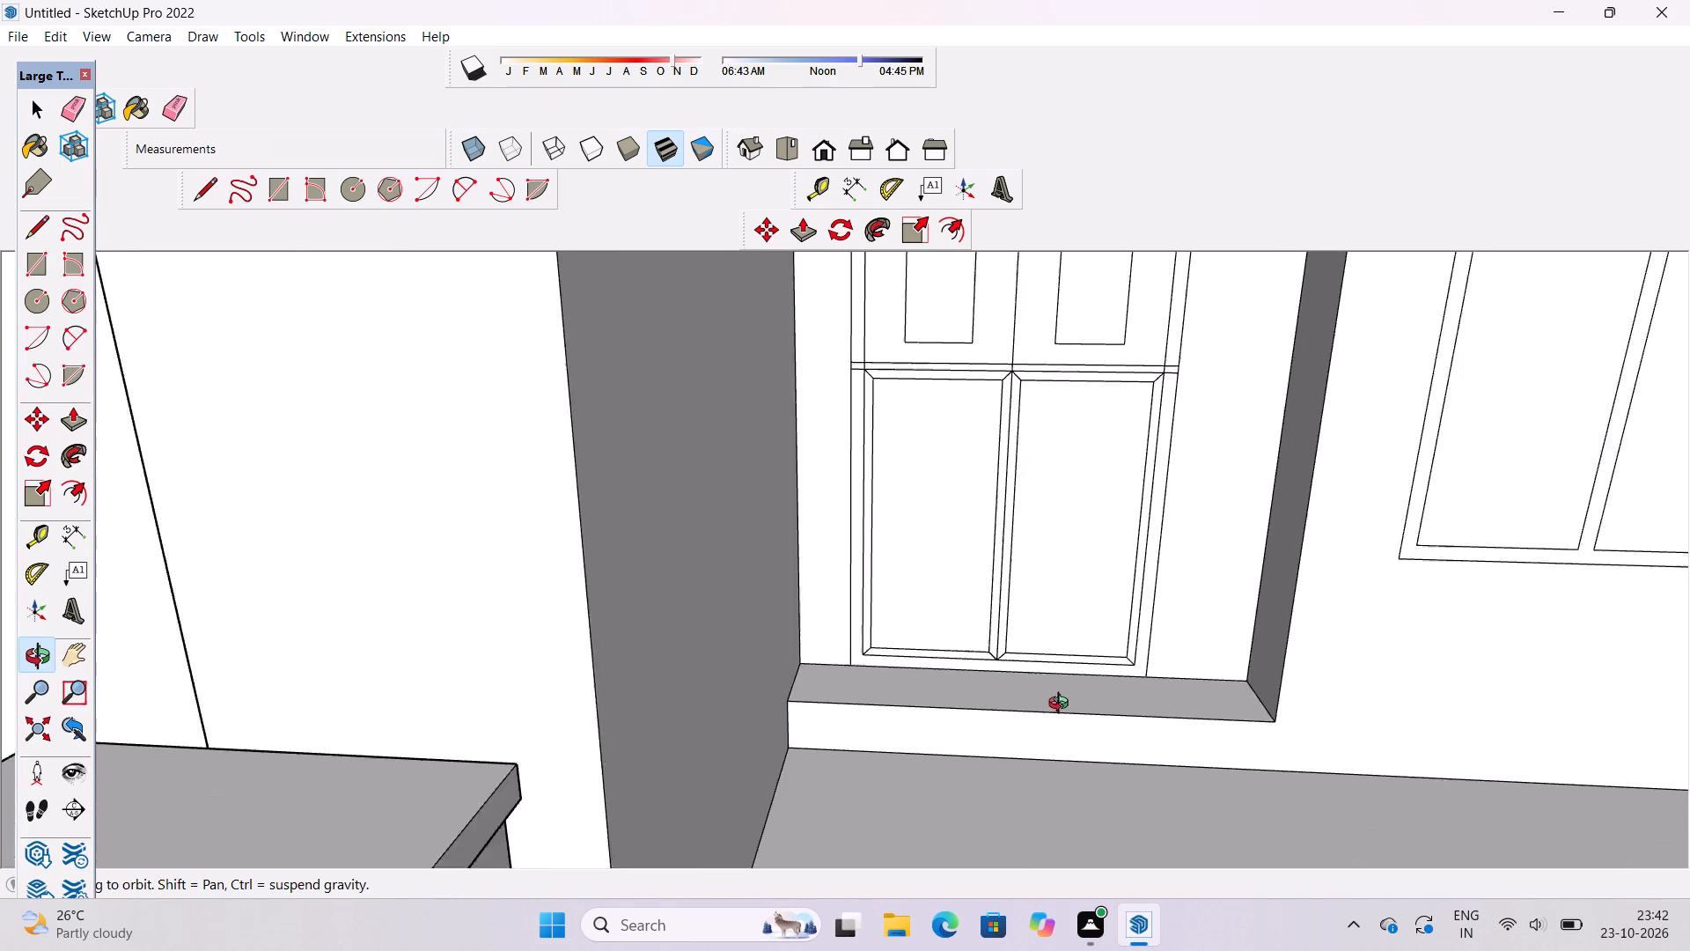
scroll(1062, 705, "up", 6)
scroll(979, 652, "down", 6)
left_click_drag(981, 650, 944, 704, "shift")
left_click_drag(944, 704, 956, 726)
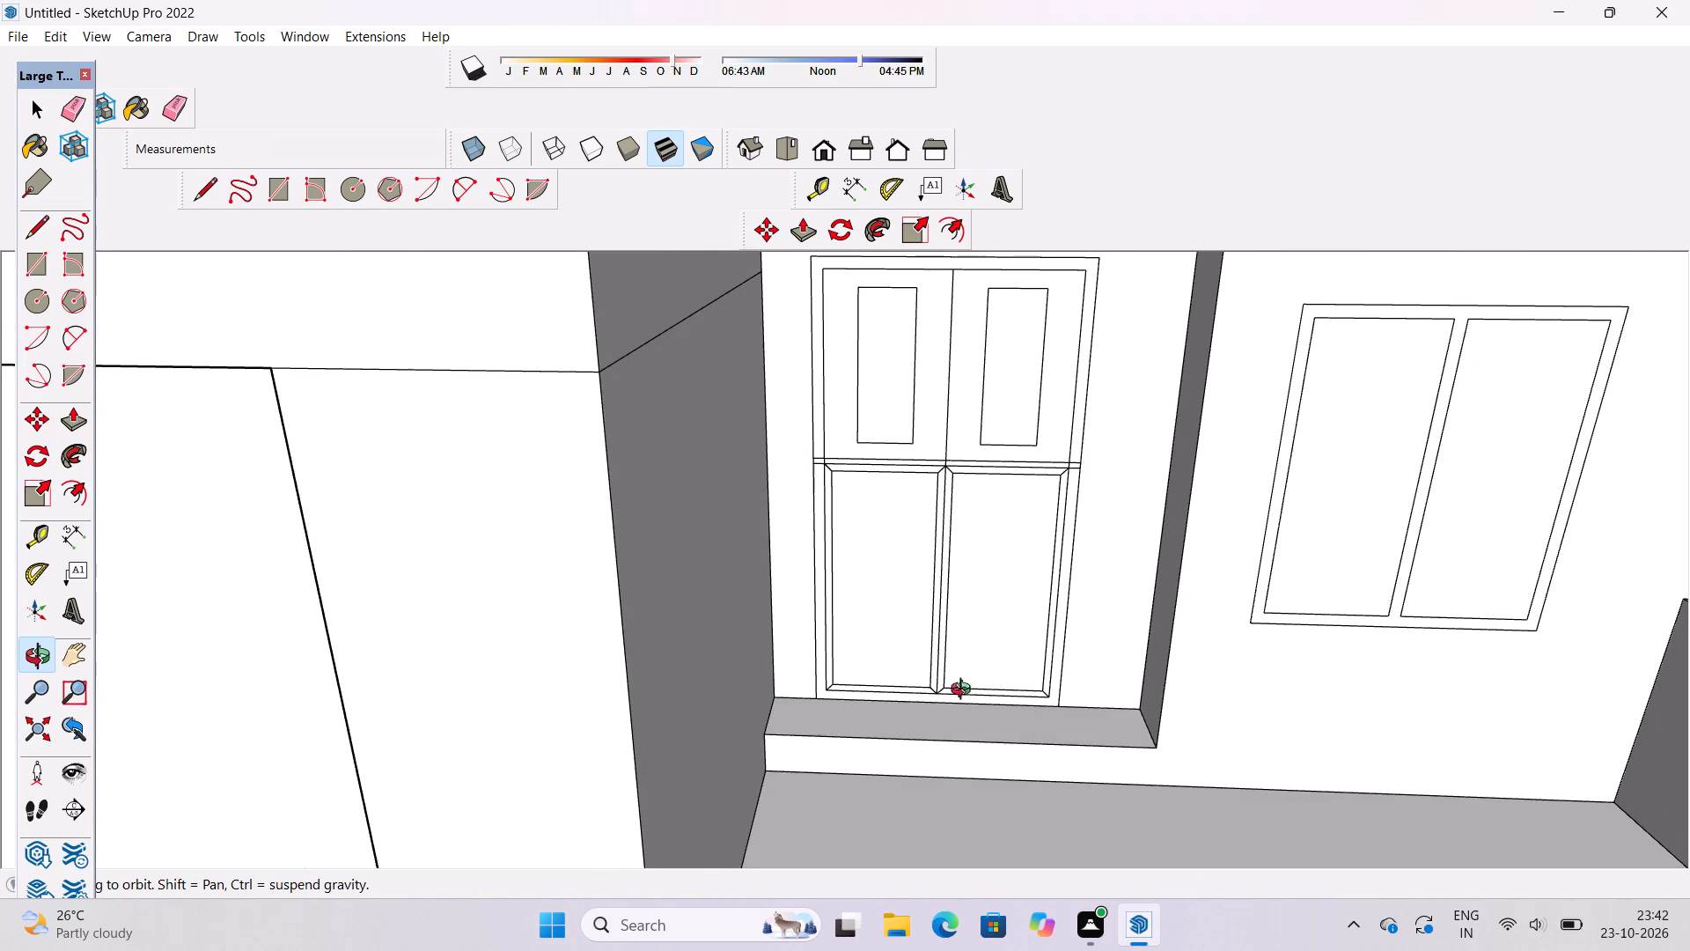
scroll(966, 660, "down", 3)
left_click_drag(944, 700, 905, 756, "shift")
left_click_drag(891, 617, 886, 584)
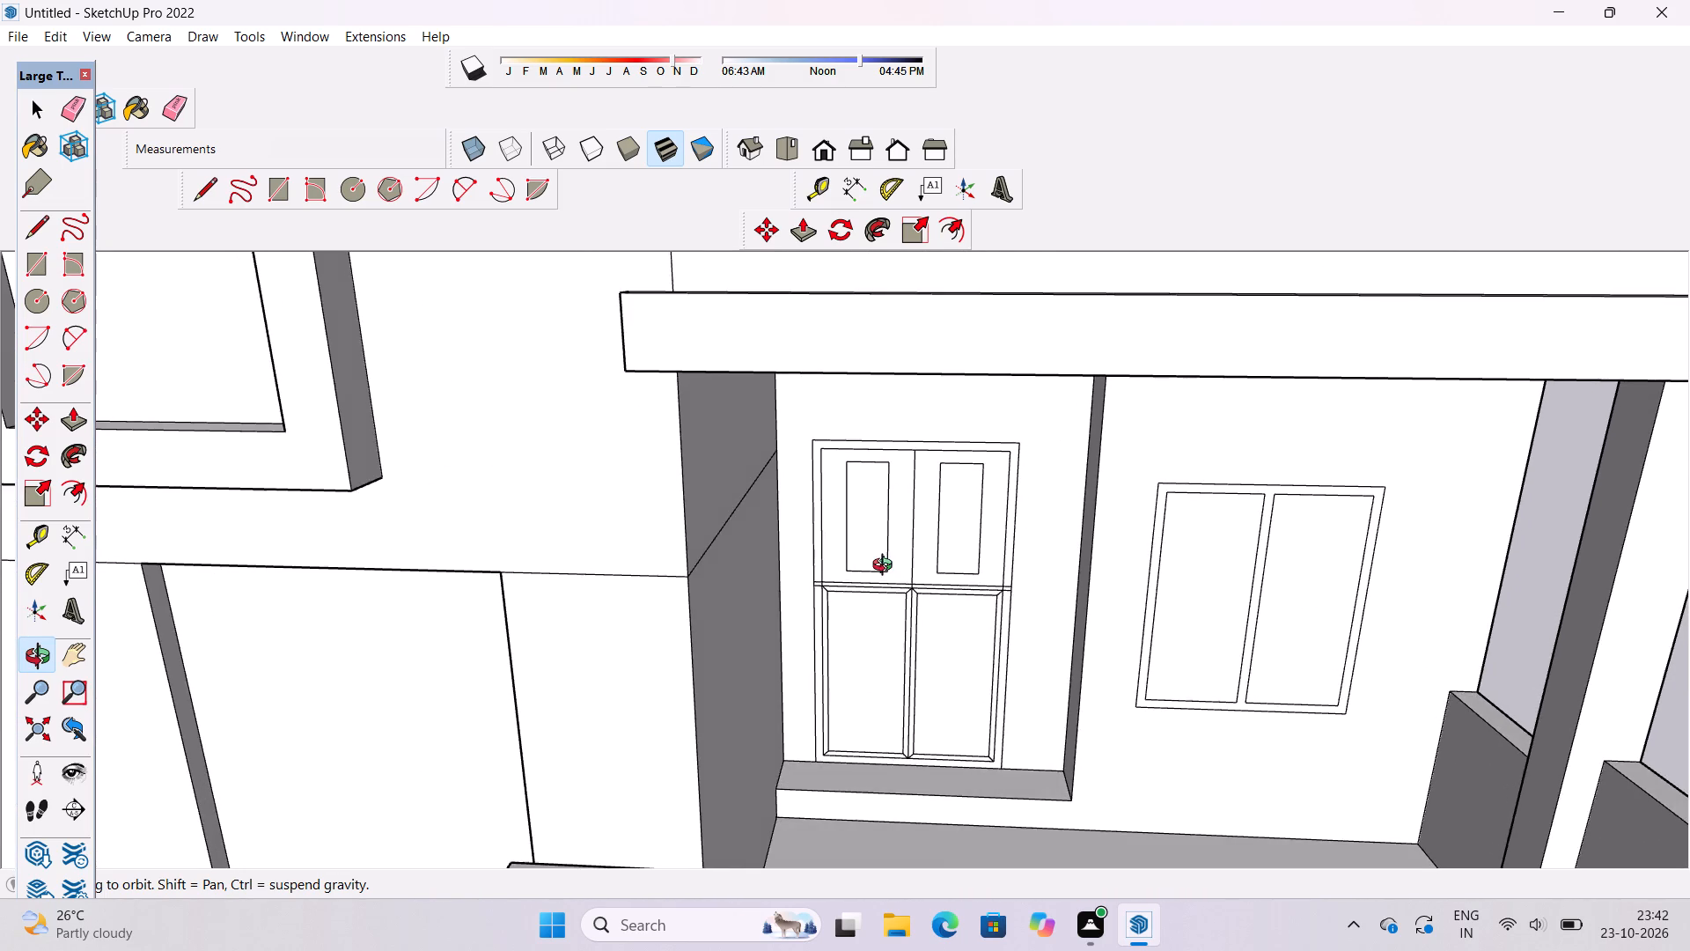
scroll(923, 605, "up", 10)
left_click_drag(884, 596, 869, 629, "shift")
left_click_drag(869, 629, 874, 662, "shift")
left_click_drag(874, 663, 869, 647)
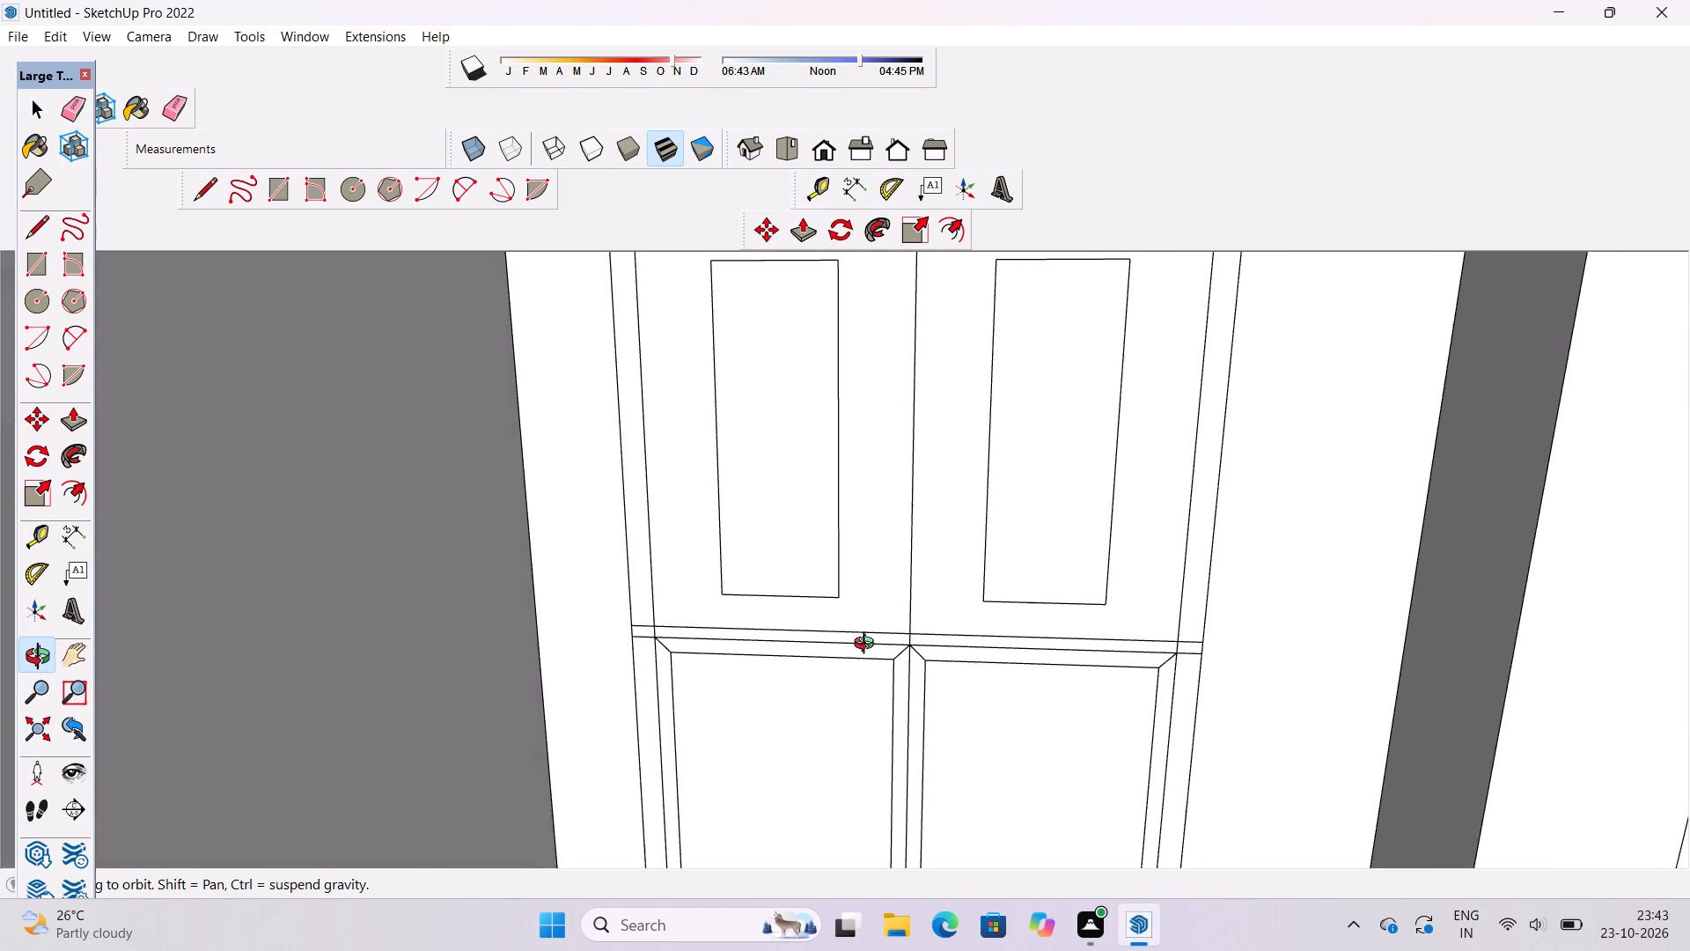
key("e")
scroll(669, 628, "up", 5)
left_click(617, 621)
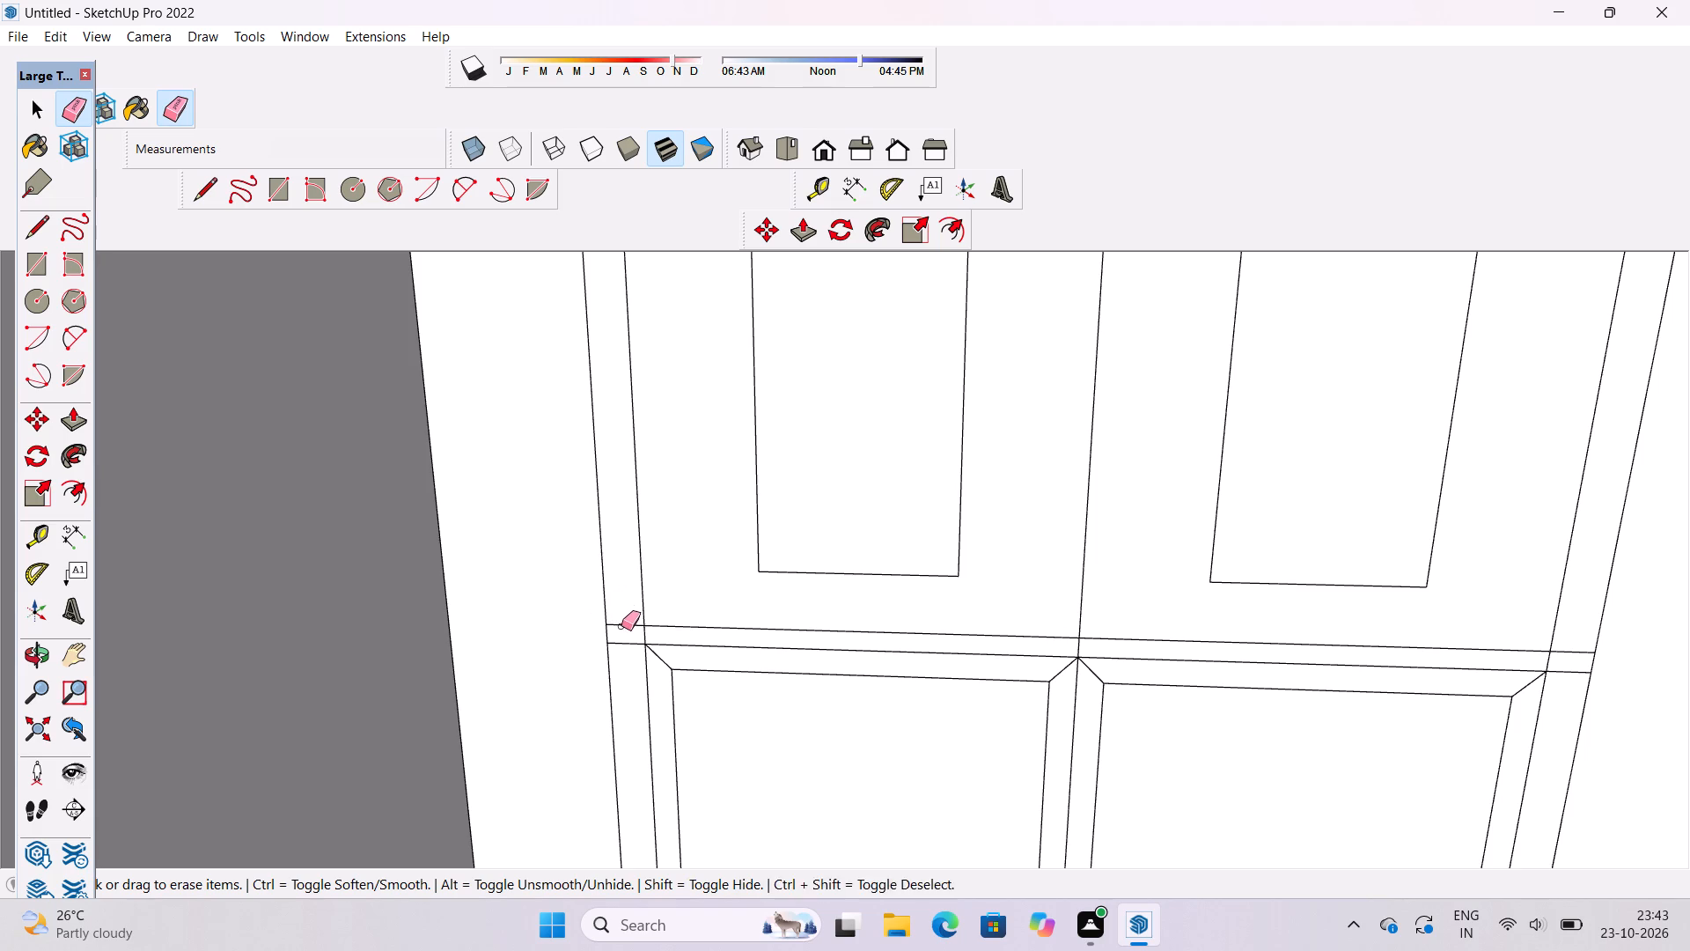
left_click_drag(621, 630, 622, 651)
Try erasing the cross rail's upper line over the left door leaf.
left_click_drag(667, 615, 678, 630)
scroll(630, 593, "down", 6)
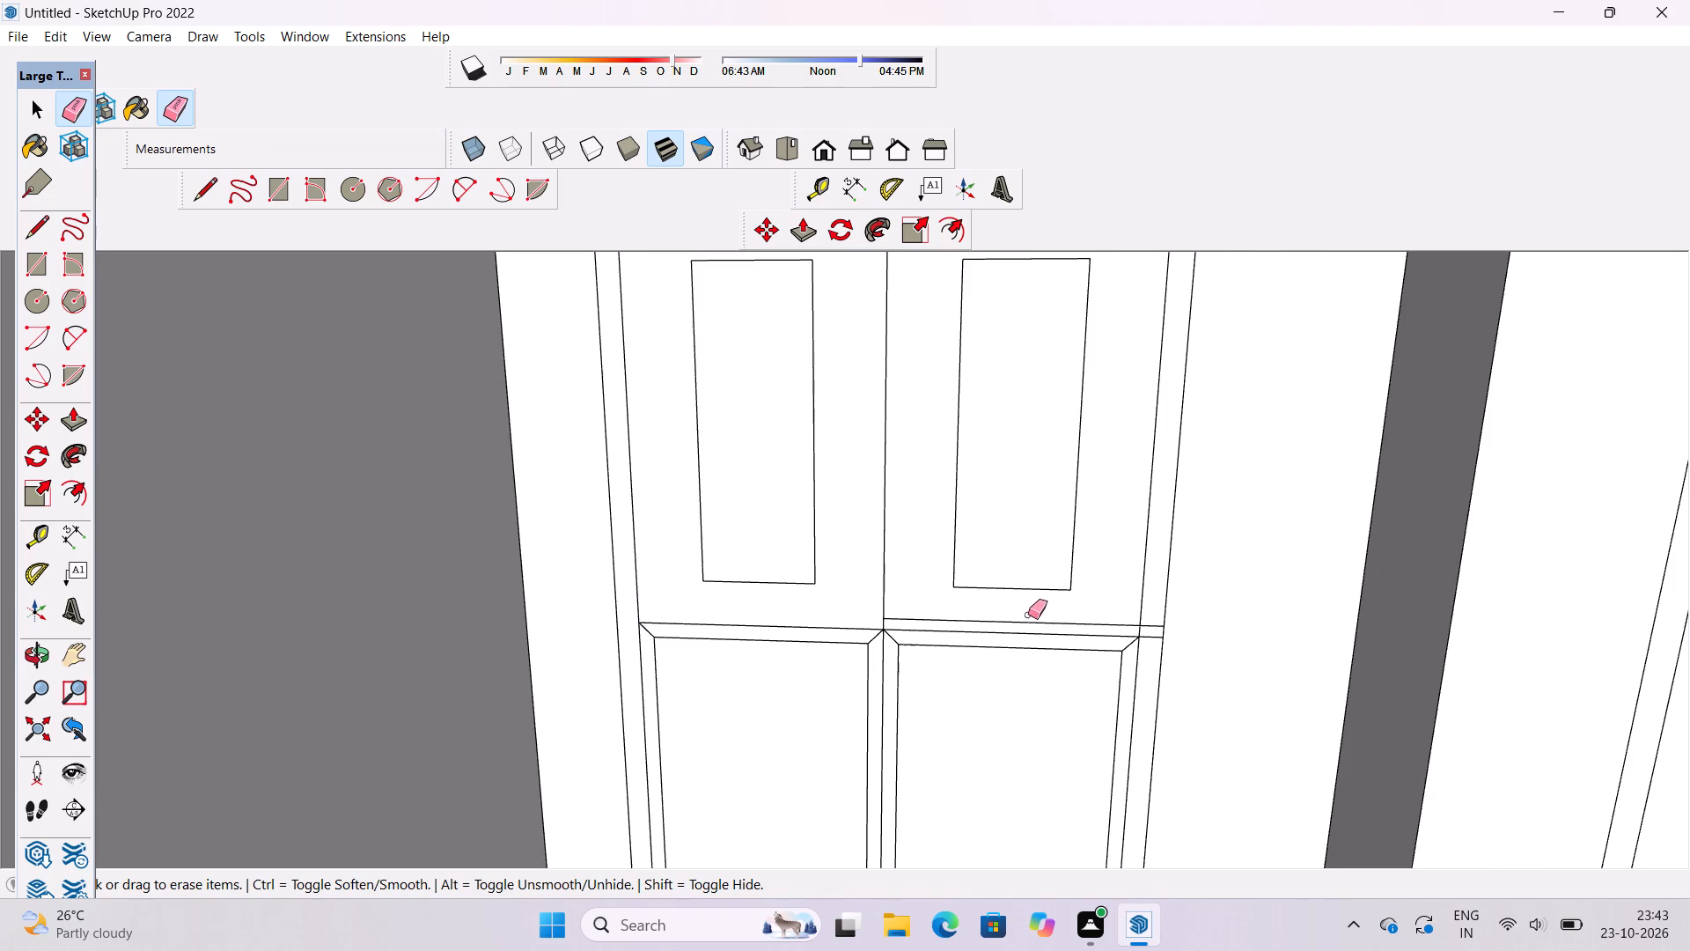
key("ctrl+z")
Erase the two short cross rail segments that run across the entrance door's right frame member.
scroll(1134, 633, "up", 5)
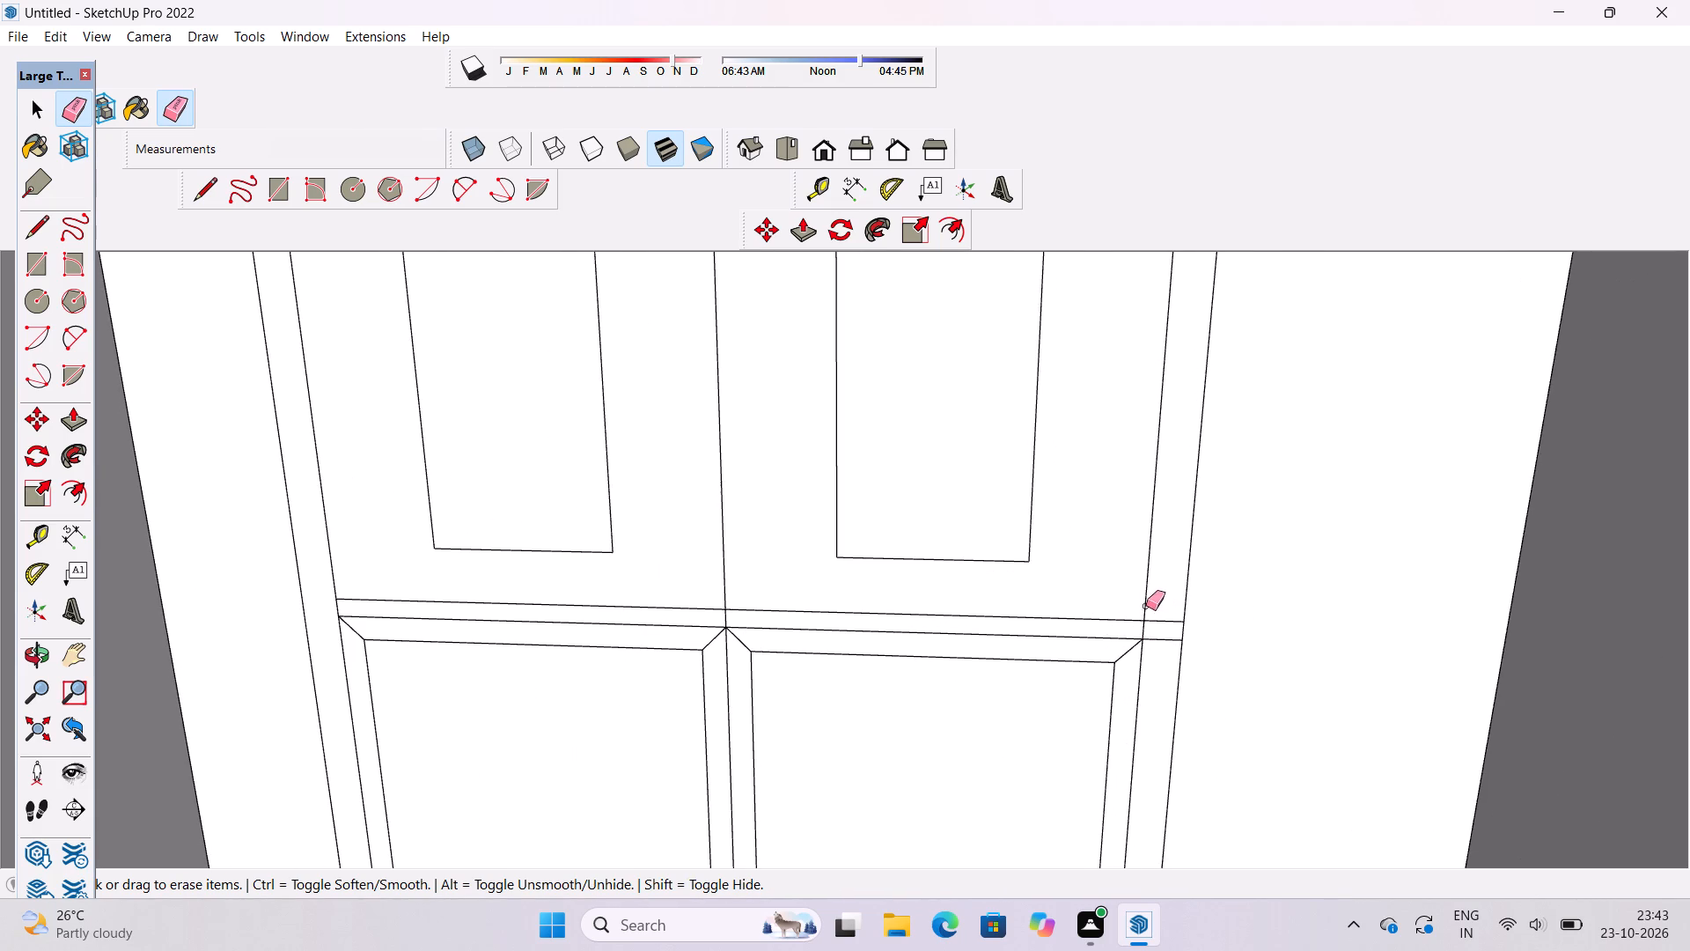
left_click_drag(1160, 609, 1165, 656)
scroll(1010, 645, "down", 9)
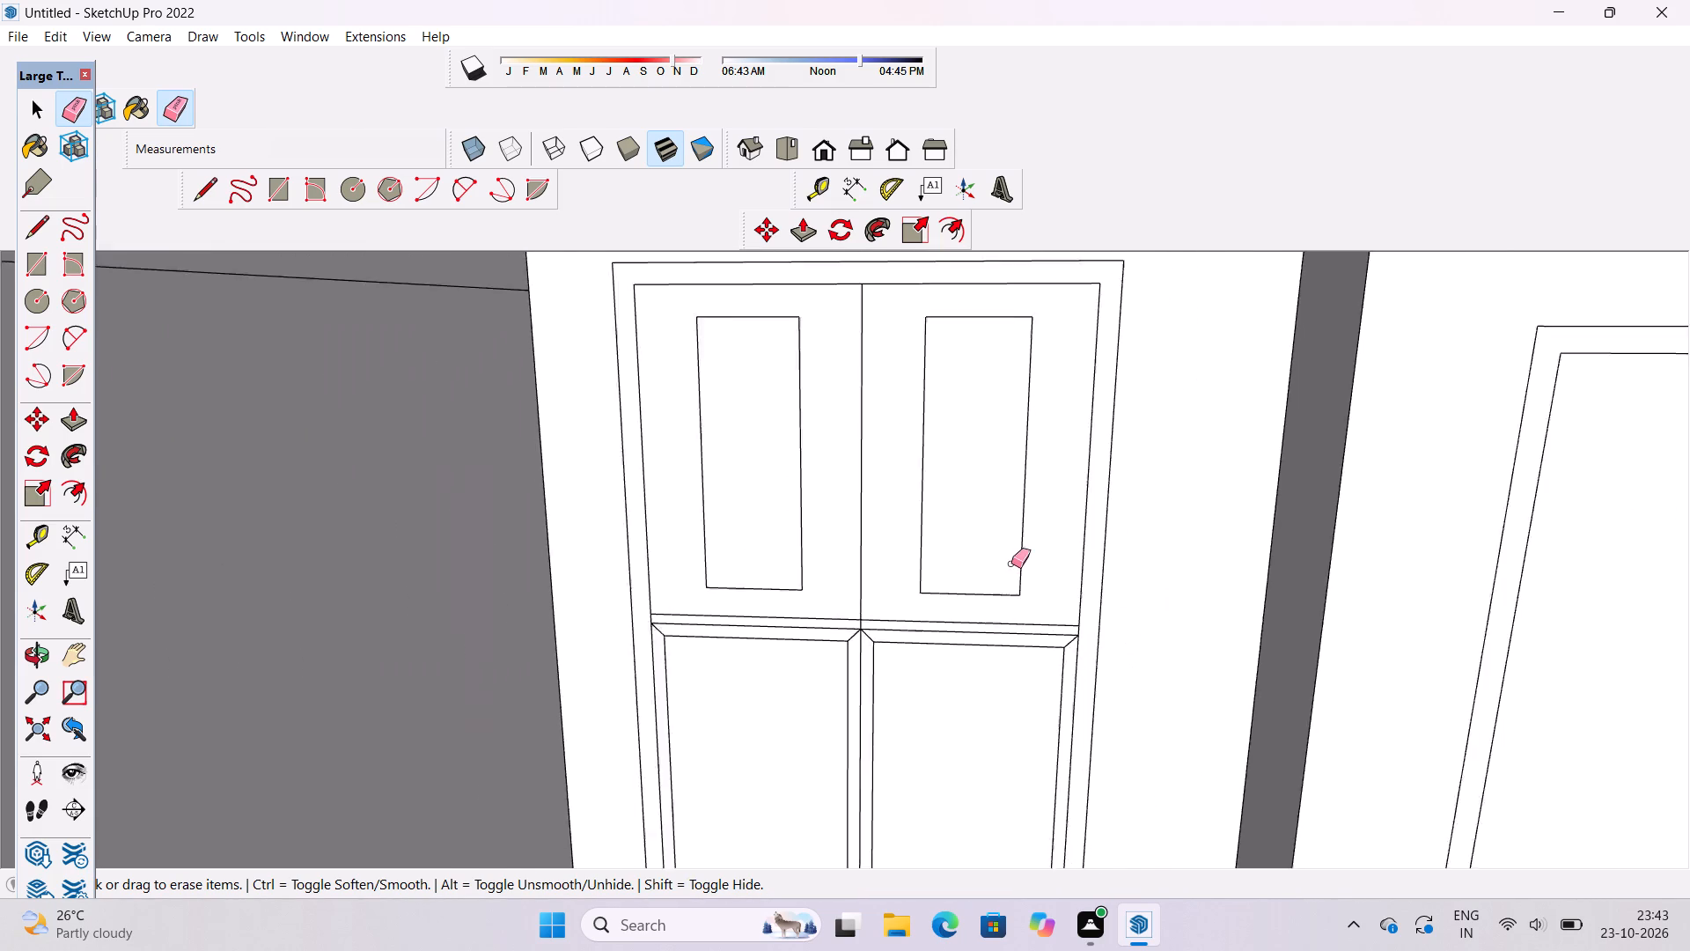
Review the detailed entrance door and the whole front of the building from a distance.
scroll(1011, 564, "down", 7)
key("o")
left_click_drag(922, 658, 959, 572)
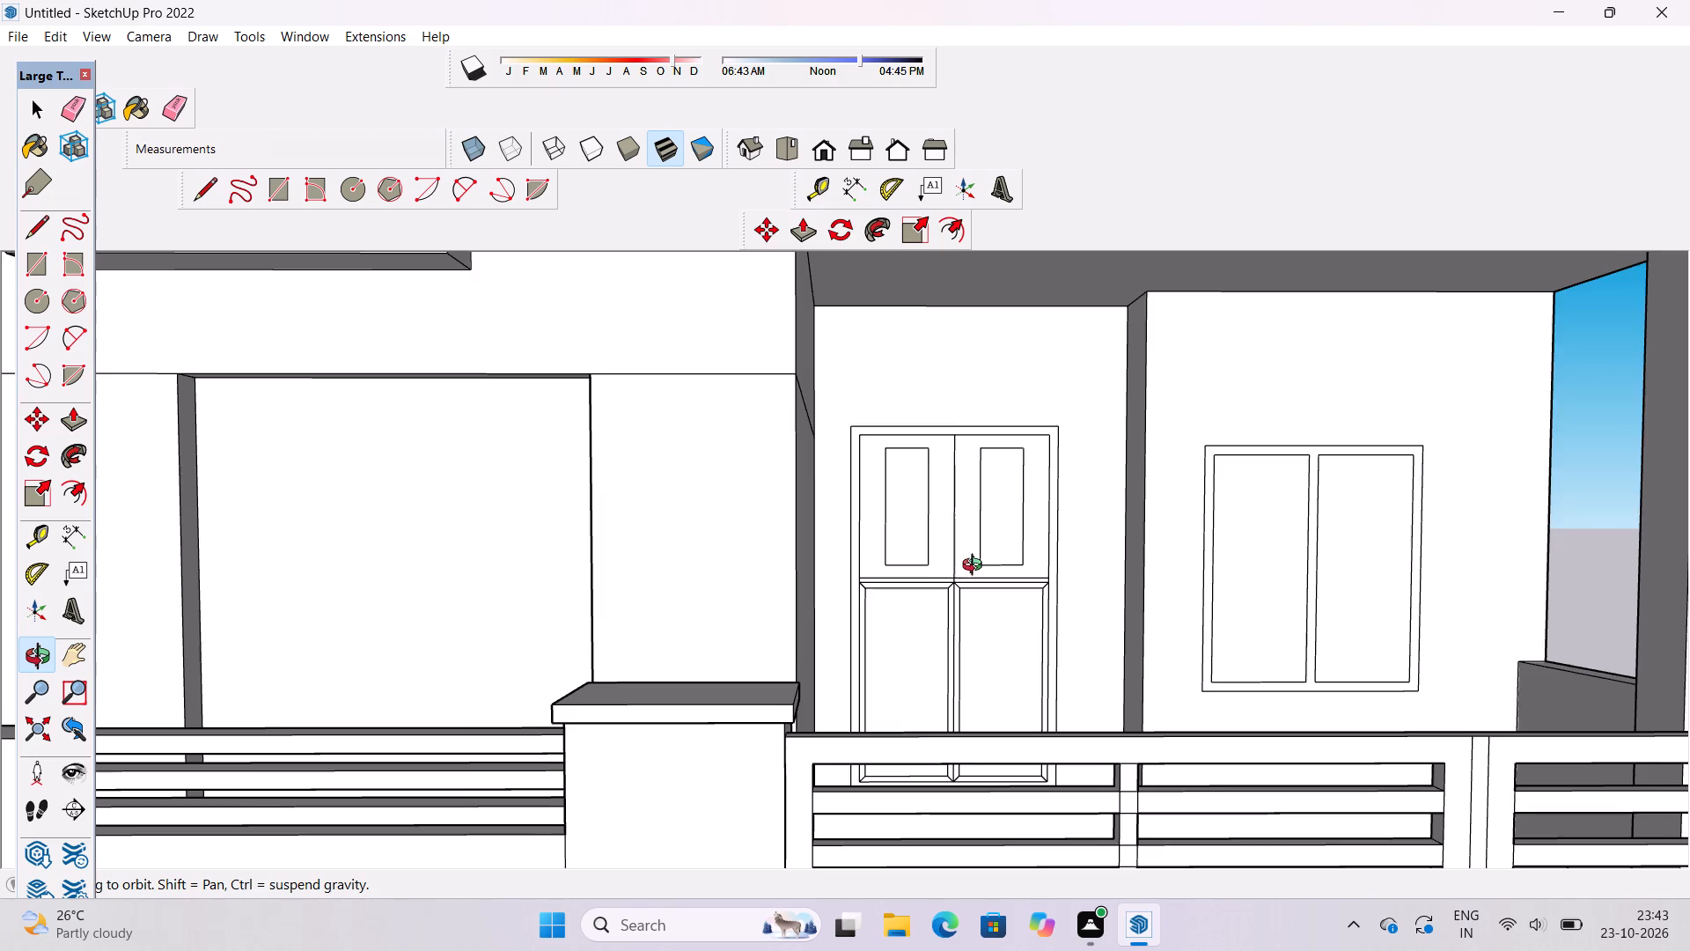
left_click_drag(961, 572, 889, 625)
scroll(886, 616, "down", 5)
left_click_drag(875, 607, 831, 597, "shift")
scroll(818, 597, "down", 4, "shift")
left_click_drag(816, 605, 899, 617)
scroll(900, 614, "down", 5)
left_click_drag(943, 618, 849, 646, "shift")
left_click_drag(900, 739, 886, 682, "shift")
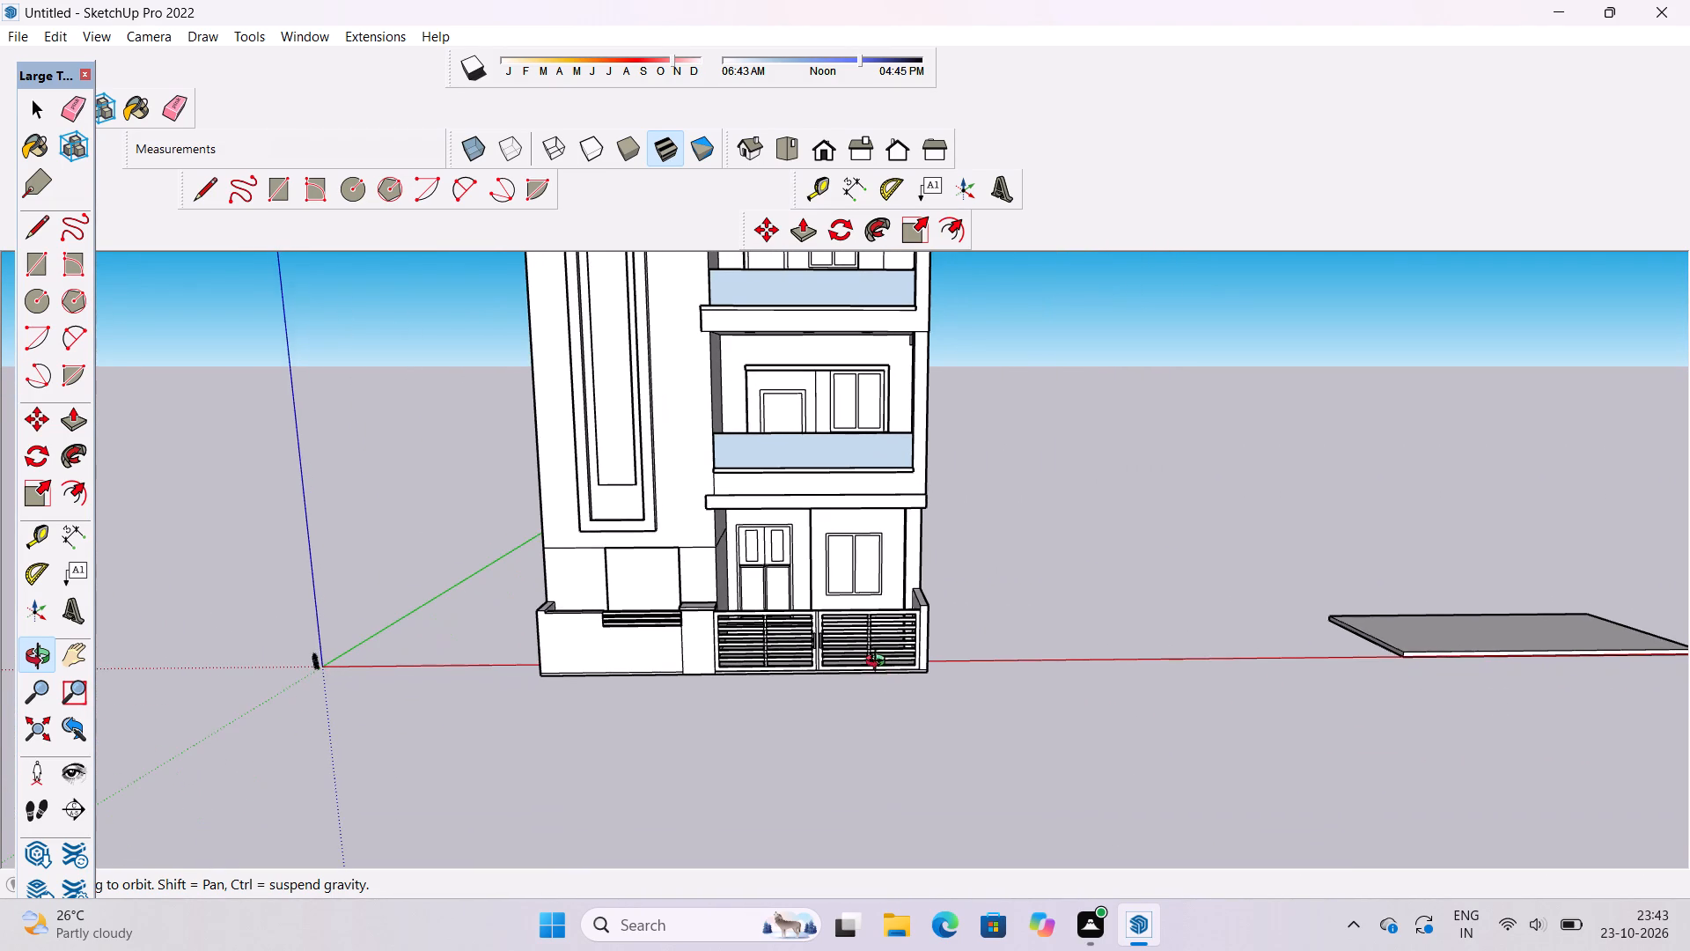
left_click_drag(869, 643, 850, 718, "shift")
left_click_drag(885, 659, 823, 669)
scroll(809, 657, "down", 6)
left_click_drag(809, 657, 763, 690, "shift")
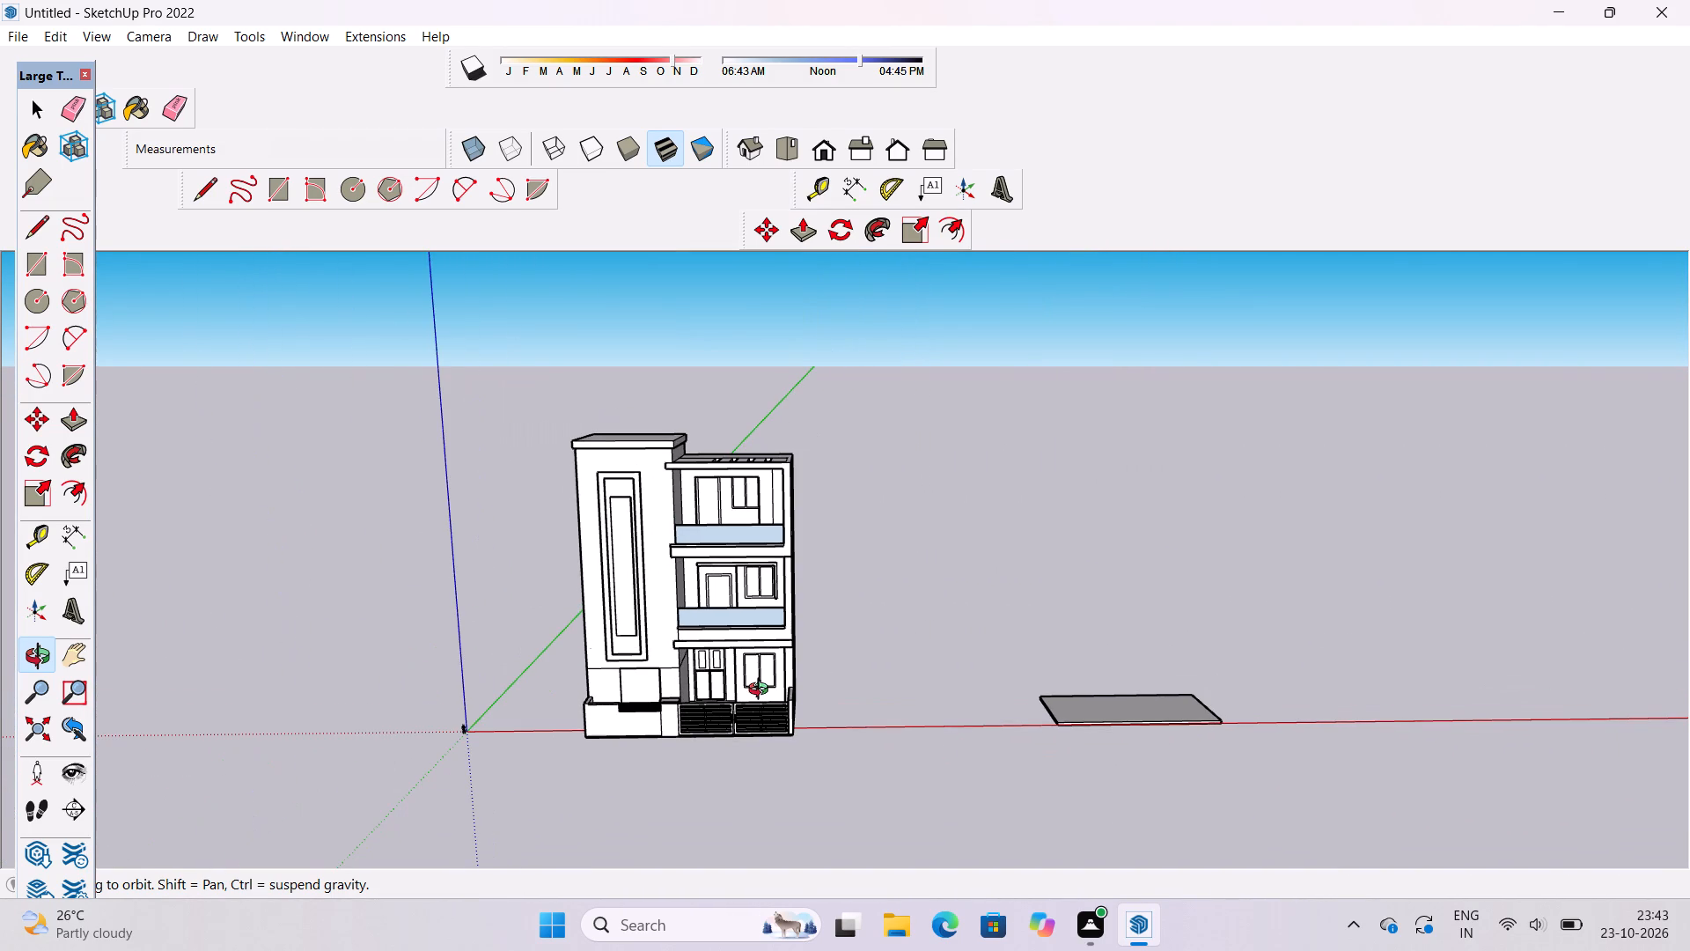
left_click_drag(768, 726, 760, 666, "shift")
left_click_drag(760, 666, 753, 705)
left_click_drag(751, 706, 688, 757, "shift")
Delete the separate flat slab lying on the ground beside the building.
key("space")
left_click(1061, 679)
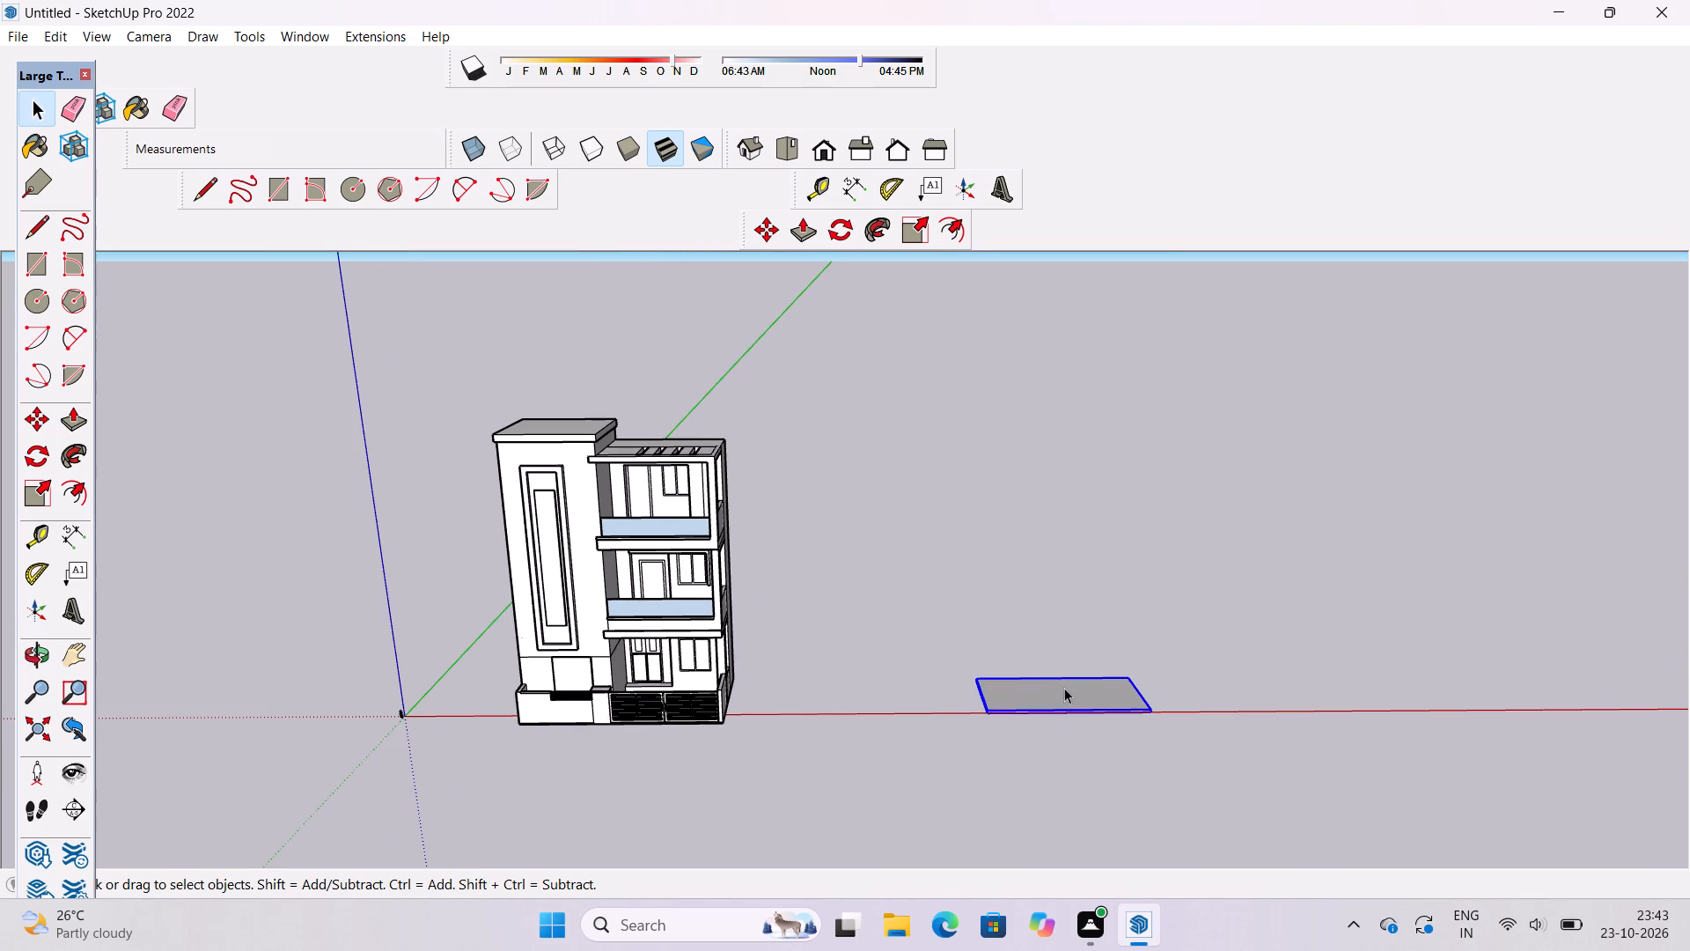
key("Delete")
Examine the building's front from several angles, from the gate and compound wall up to the upper floors.
key("o")
left_click_drag(621, 697, 684, 699, "shift")
scroll(689, 698, "up", 2)
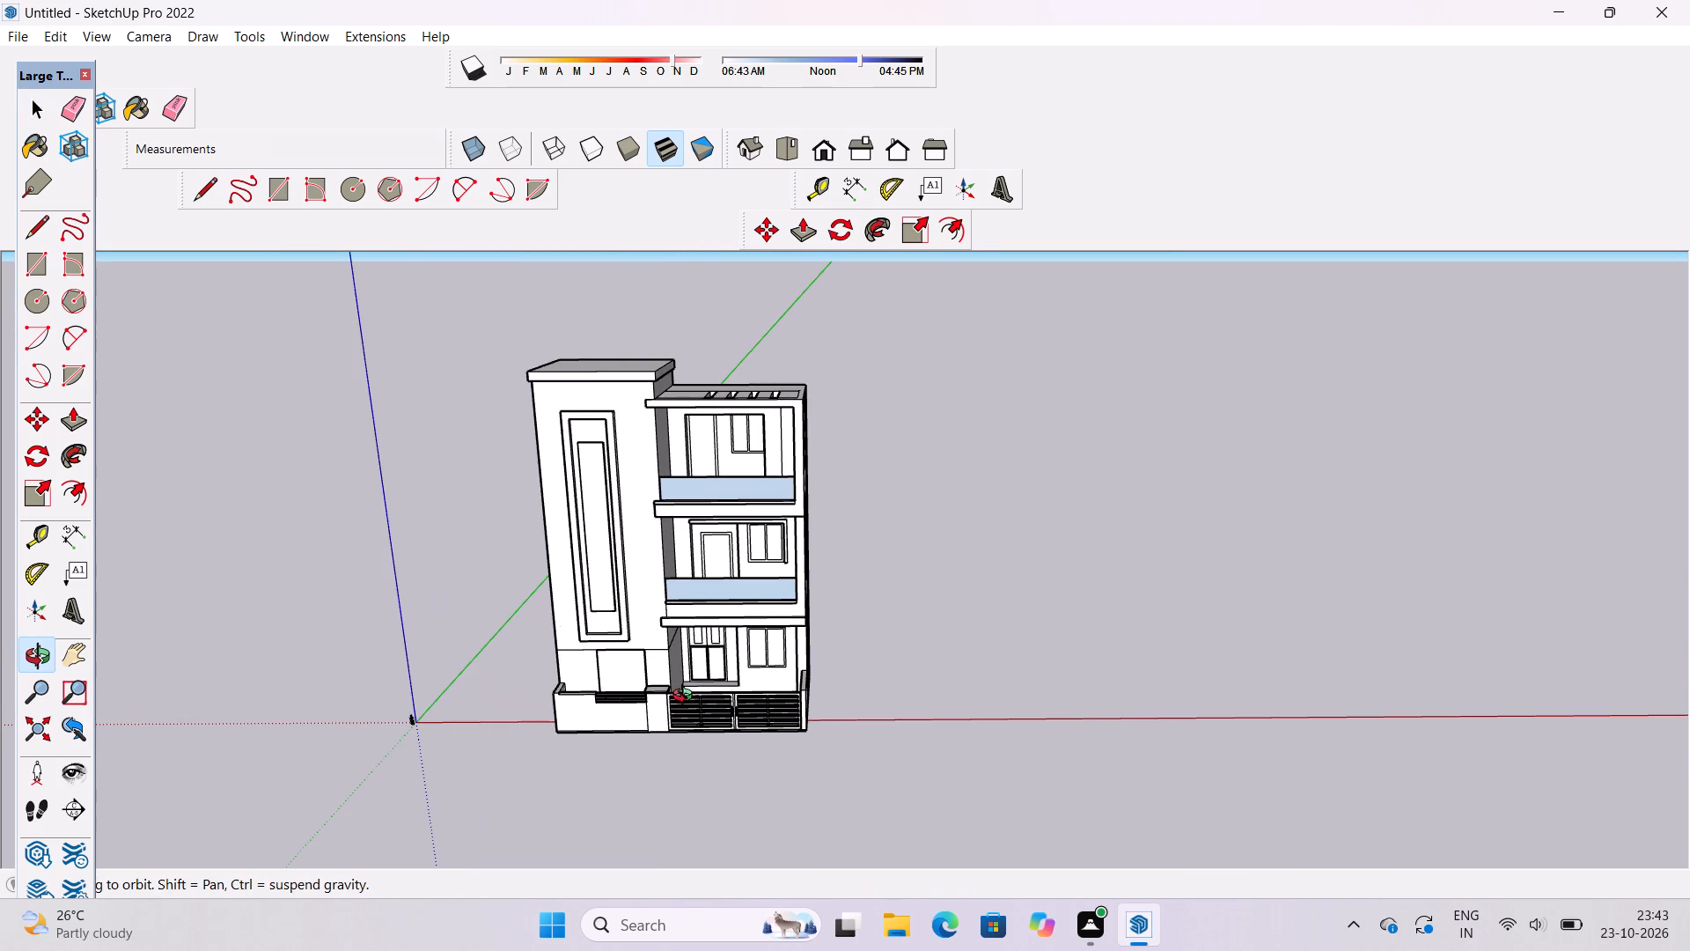
scroll(687, 699, "down", 2)
left_click_drag(690, 704, 729, 752, "shift")
left_click_drag(718, 762, 709, 566)
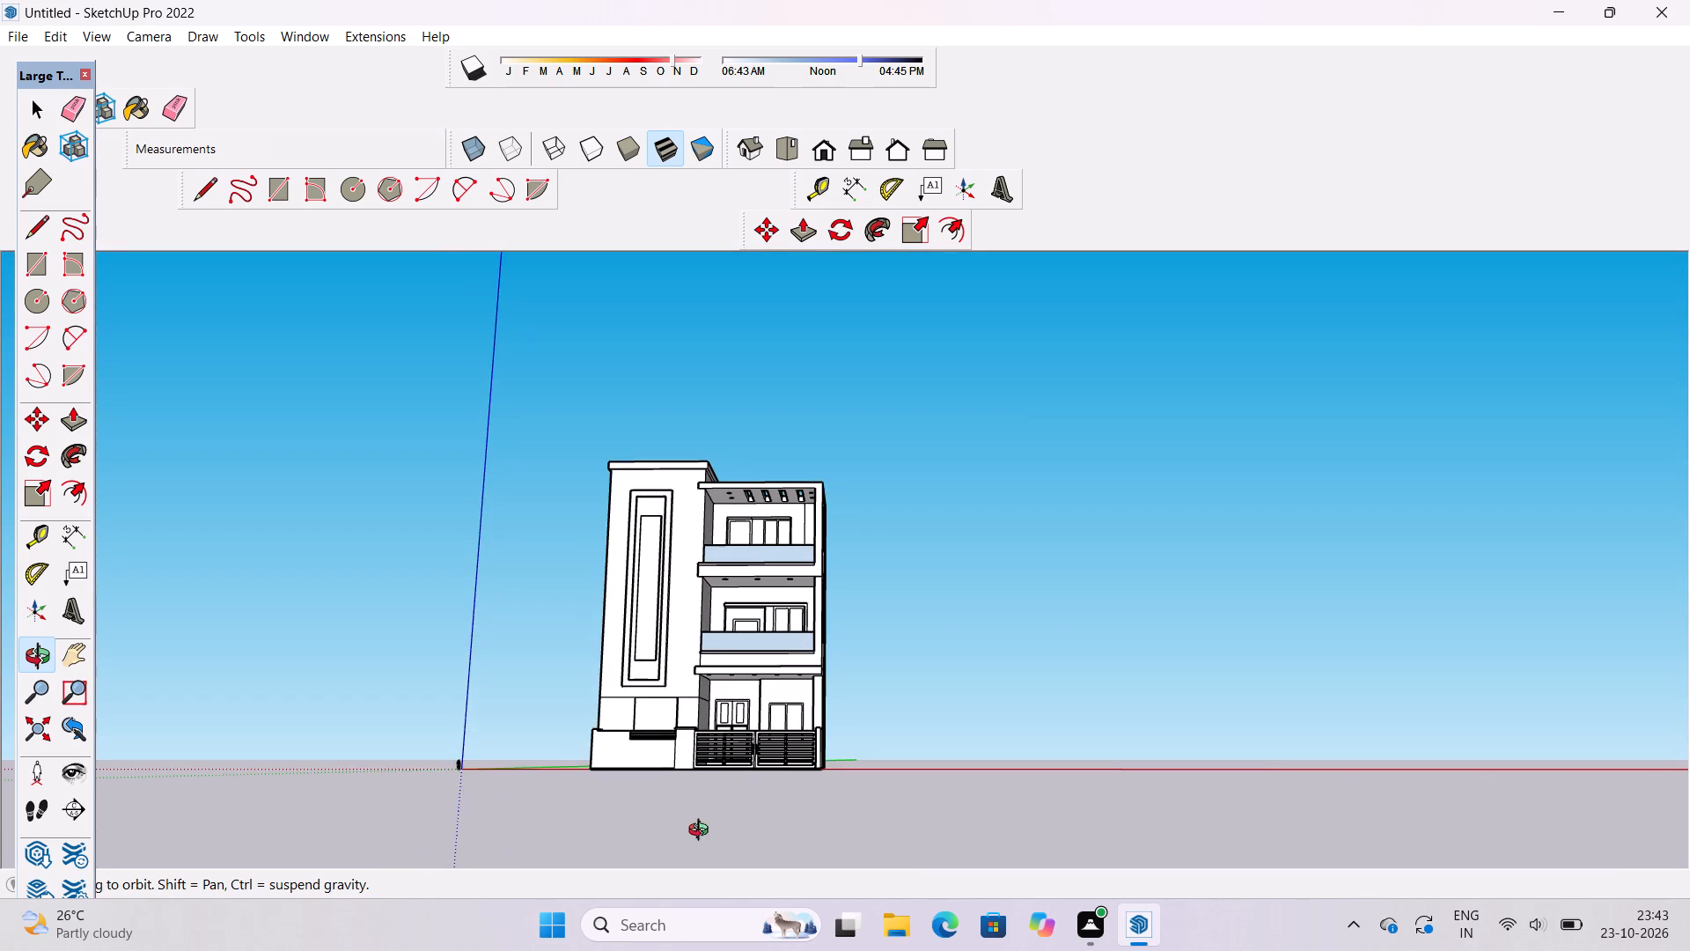
left_click_drag(651, 789, 663, 706, "shift")
left_click_drag(664, 705, 636, 863)
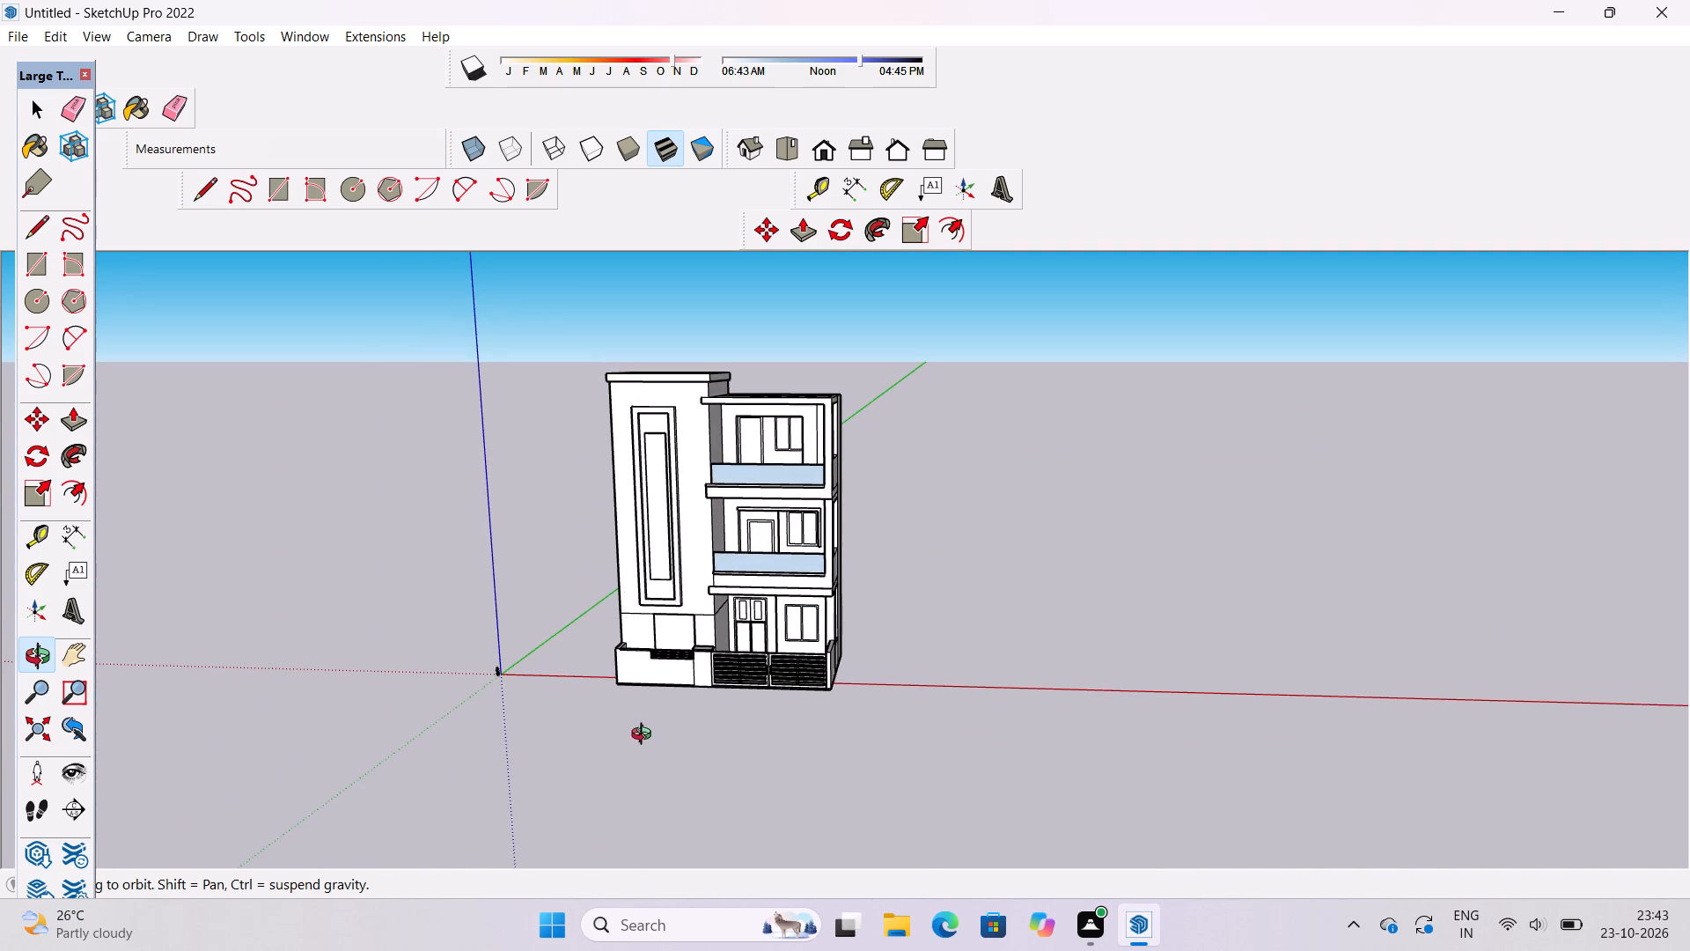
scroll(646, 729, "up", 14)
left_click_drag(609, 545, 606, 607, "shift")
left_click_drag(601, 634, 562, 774)
scroll(600, 610, "up", 3)
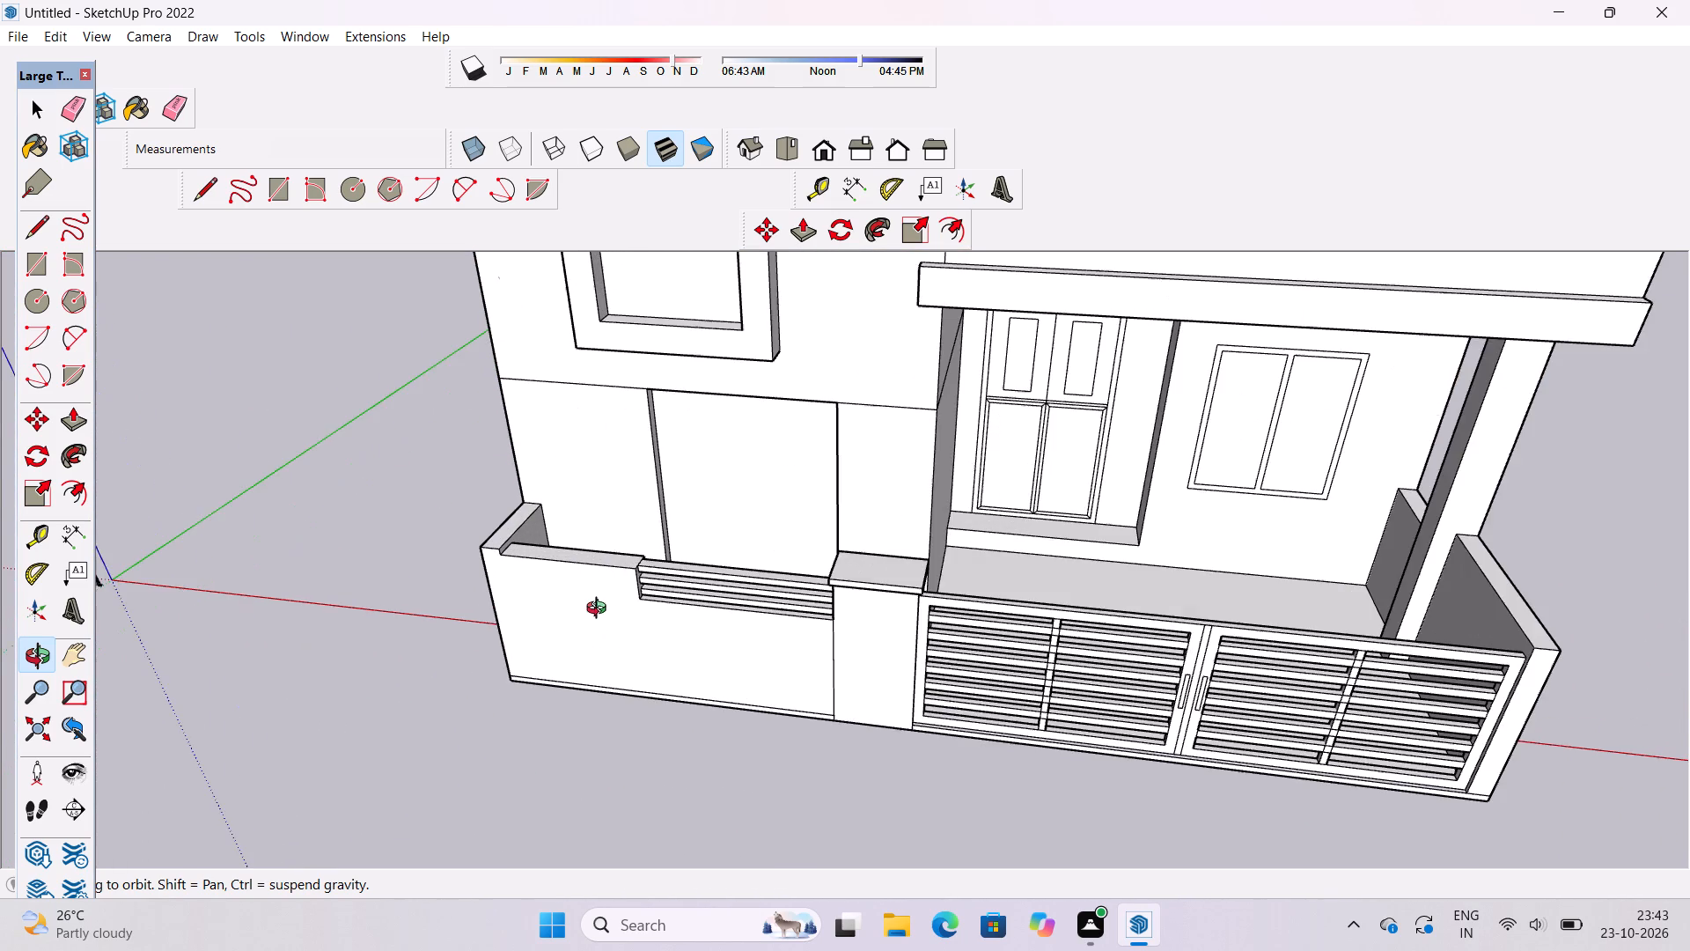
scroll(600, 610, "up", 1)
left_click_drag(584, 587, 578, 638, "shift")
scroll(643, 560, "down", 4)
left_click_drag(636, 558, 610, 629, "shift")
scroll(714, 593, "down", 4)
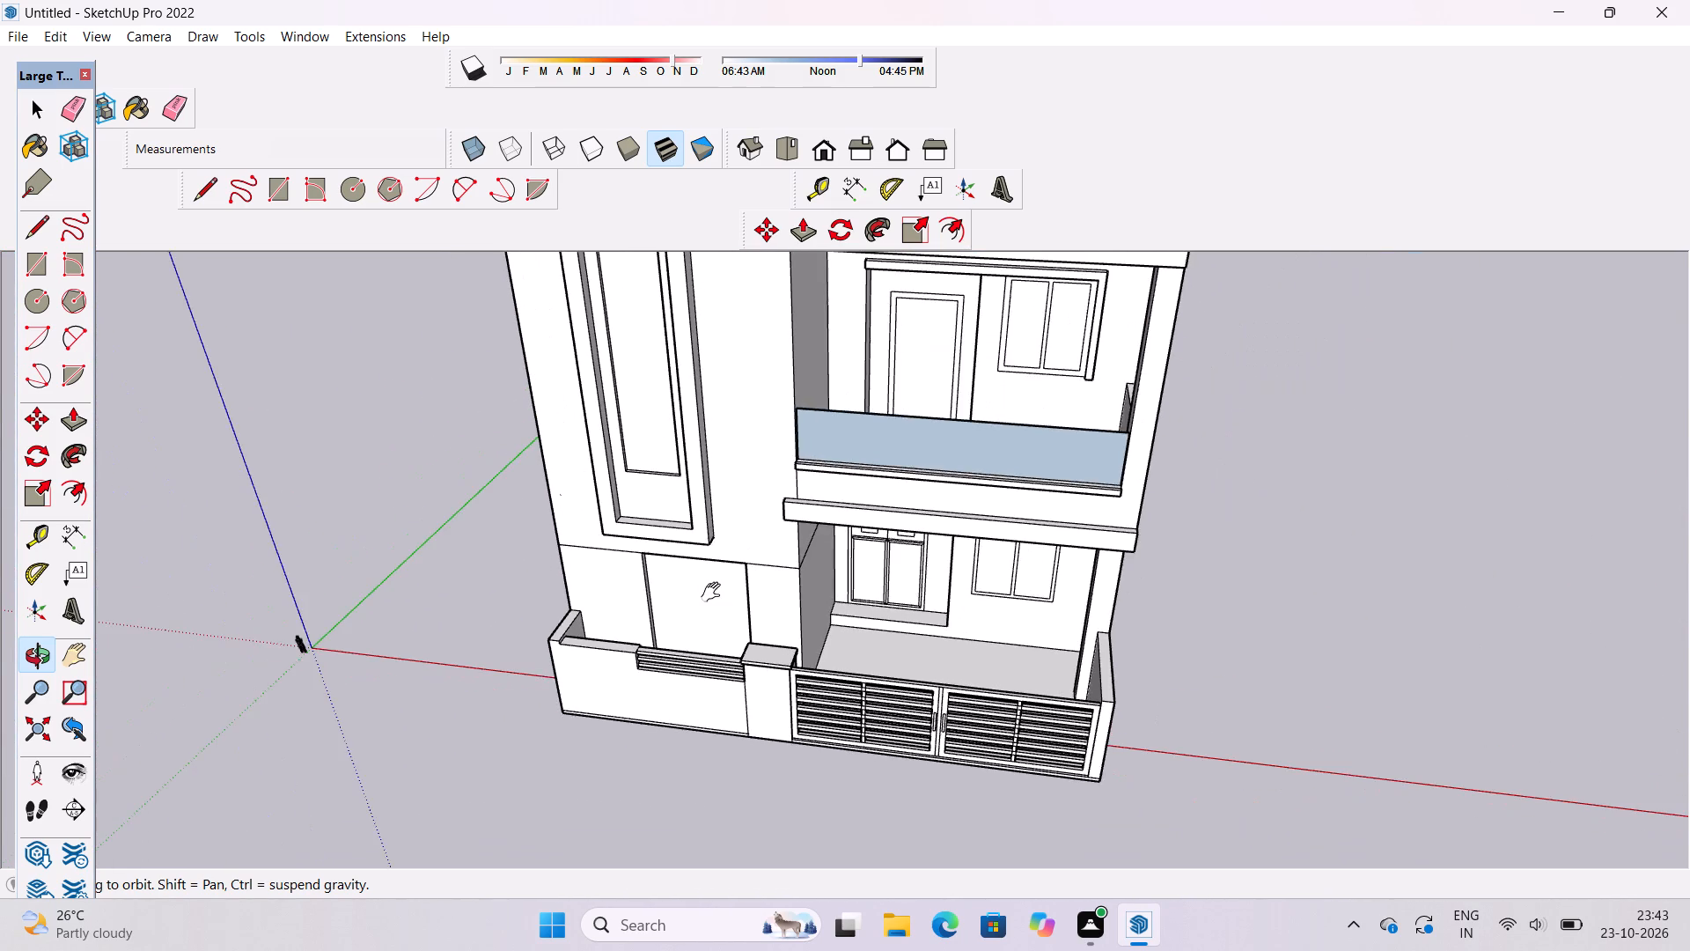
left_click_drag(715, 592, 710, 608, "shift")
left_click_drag(722, 614, 880, 822)
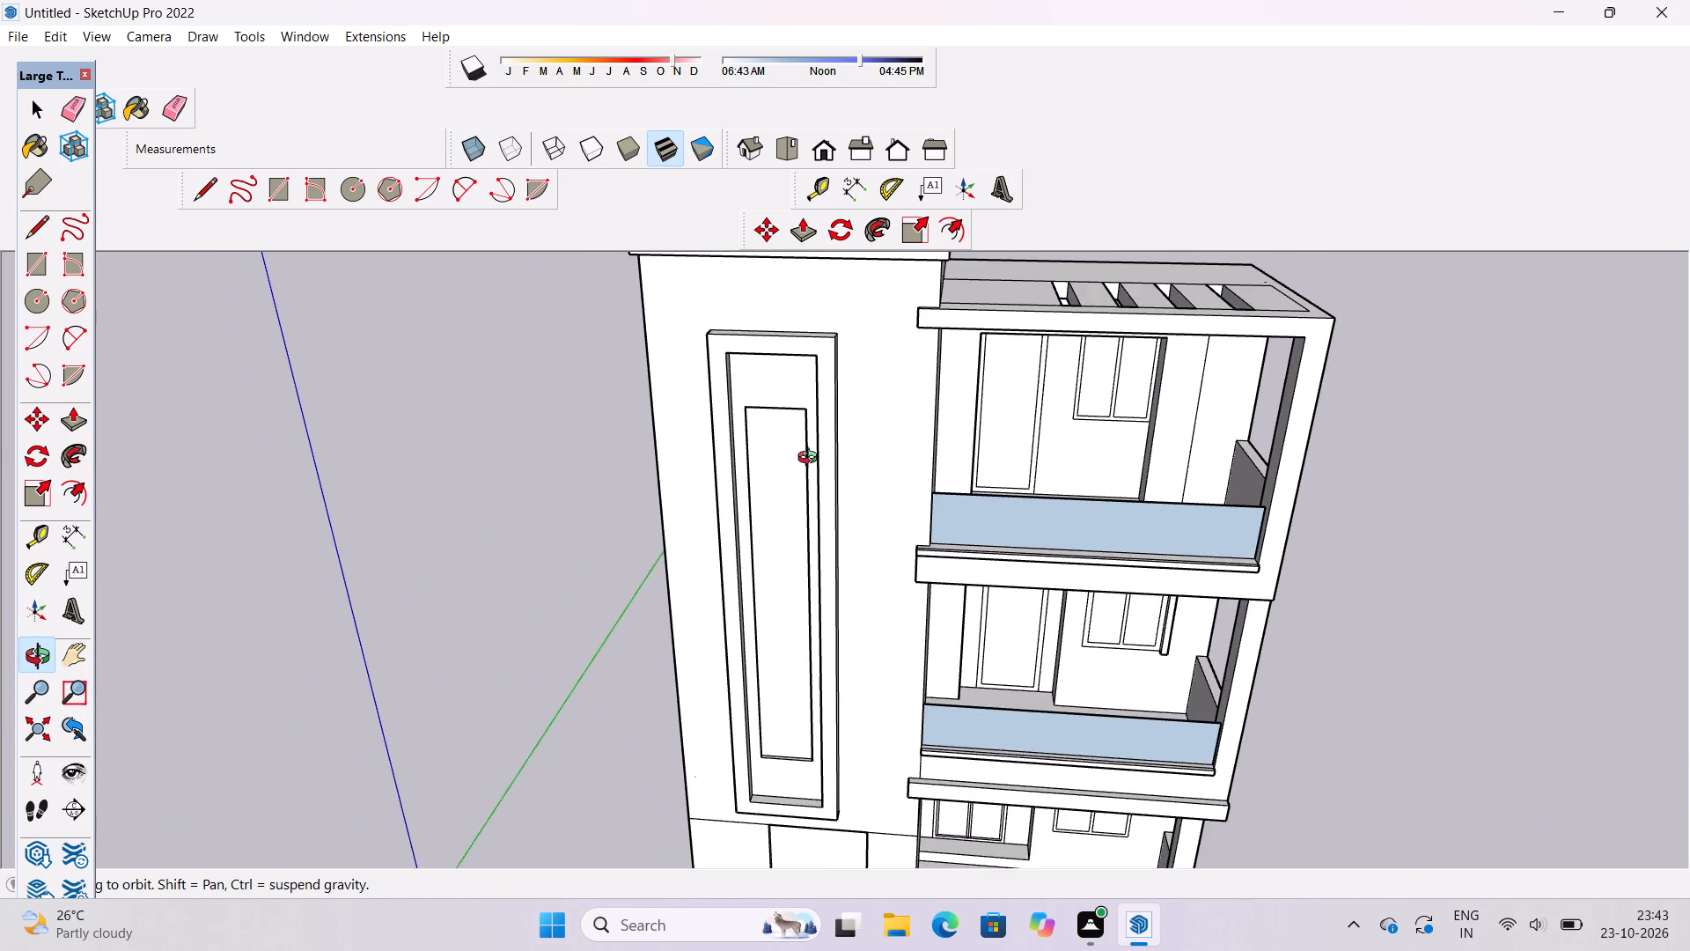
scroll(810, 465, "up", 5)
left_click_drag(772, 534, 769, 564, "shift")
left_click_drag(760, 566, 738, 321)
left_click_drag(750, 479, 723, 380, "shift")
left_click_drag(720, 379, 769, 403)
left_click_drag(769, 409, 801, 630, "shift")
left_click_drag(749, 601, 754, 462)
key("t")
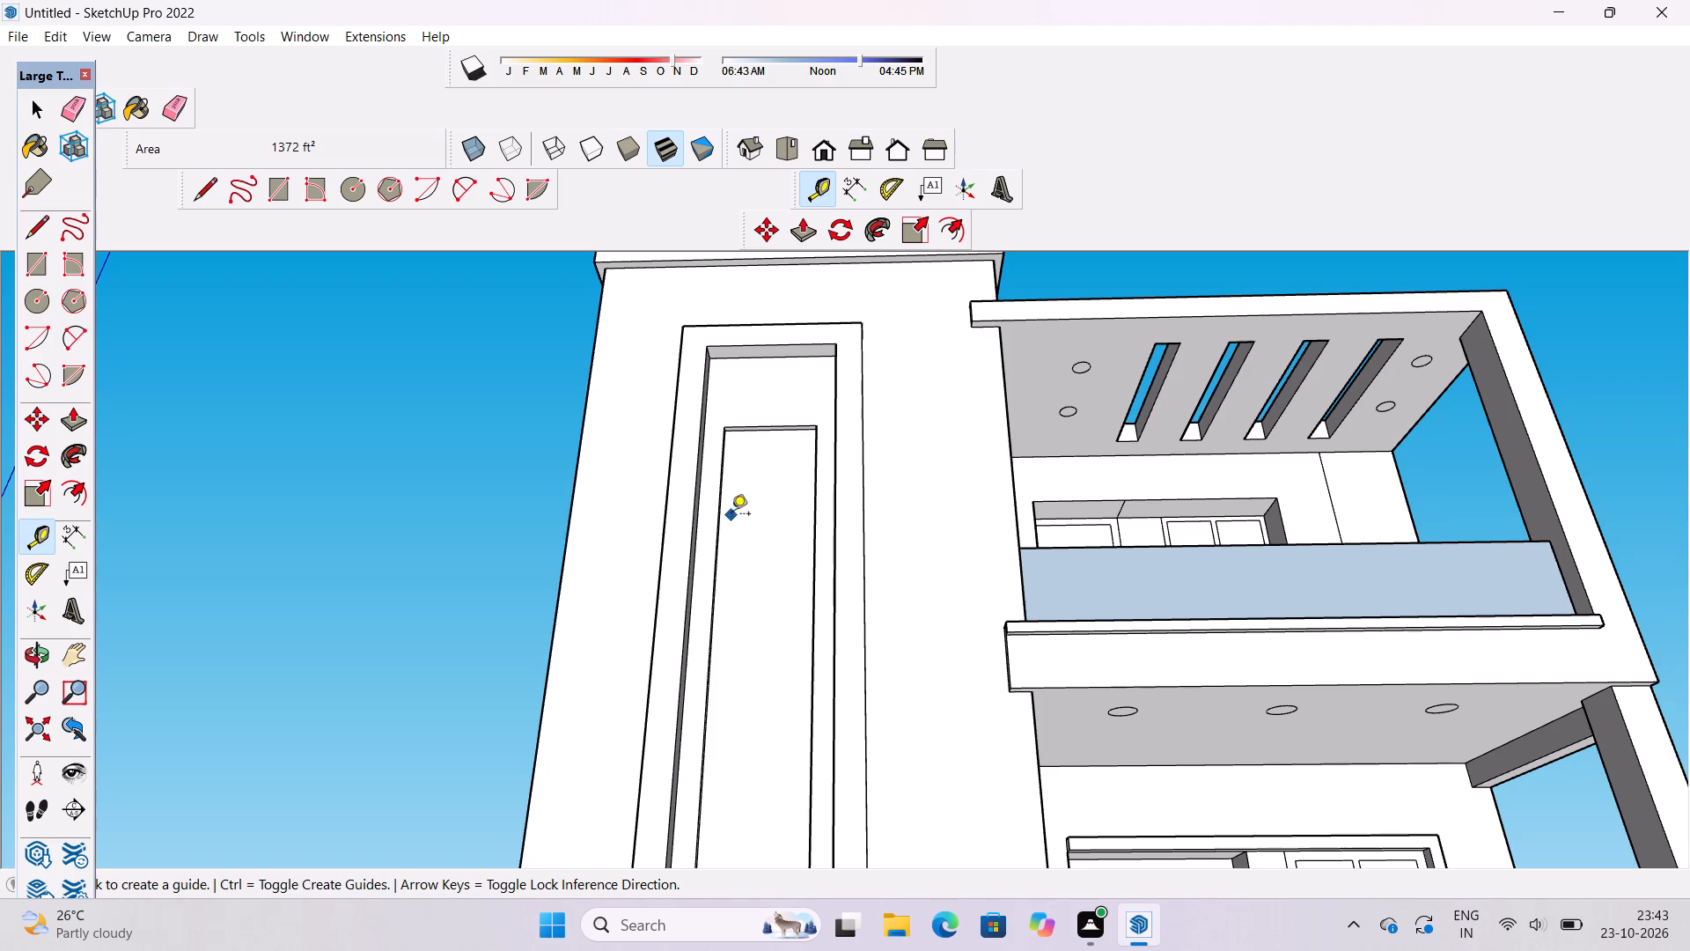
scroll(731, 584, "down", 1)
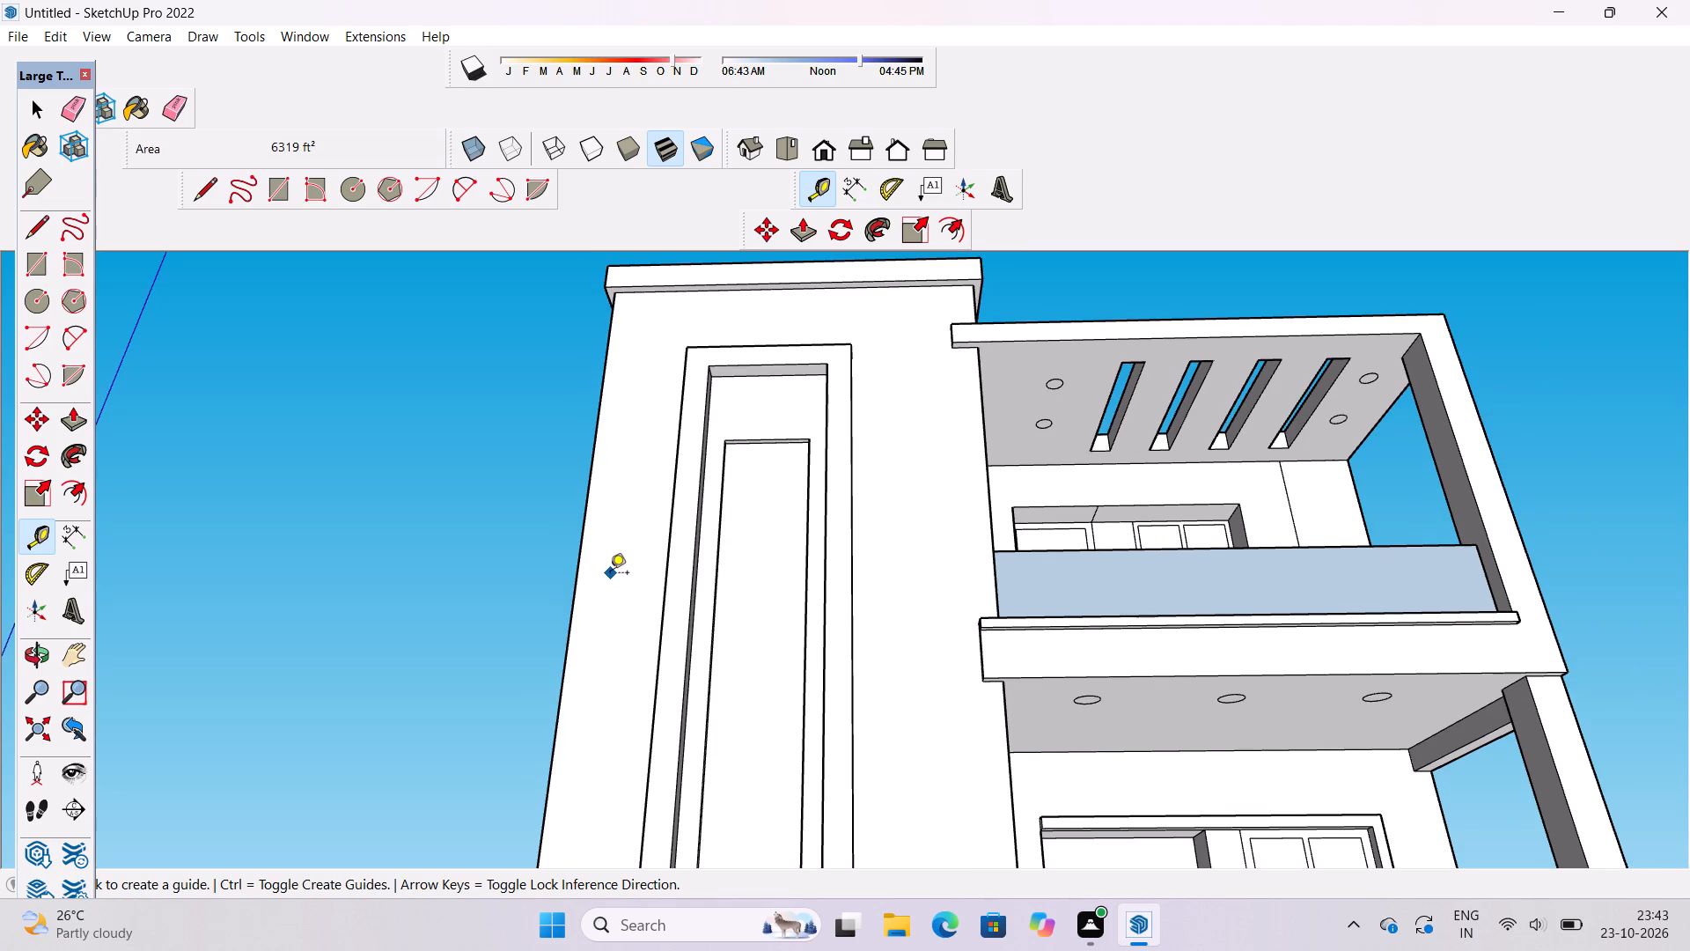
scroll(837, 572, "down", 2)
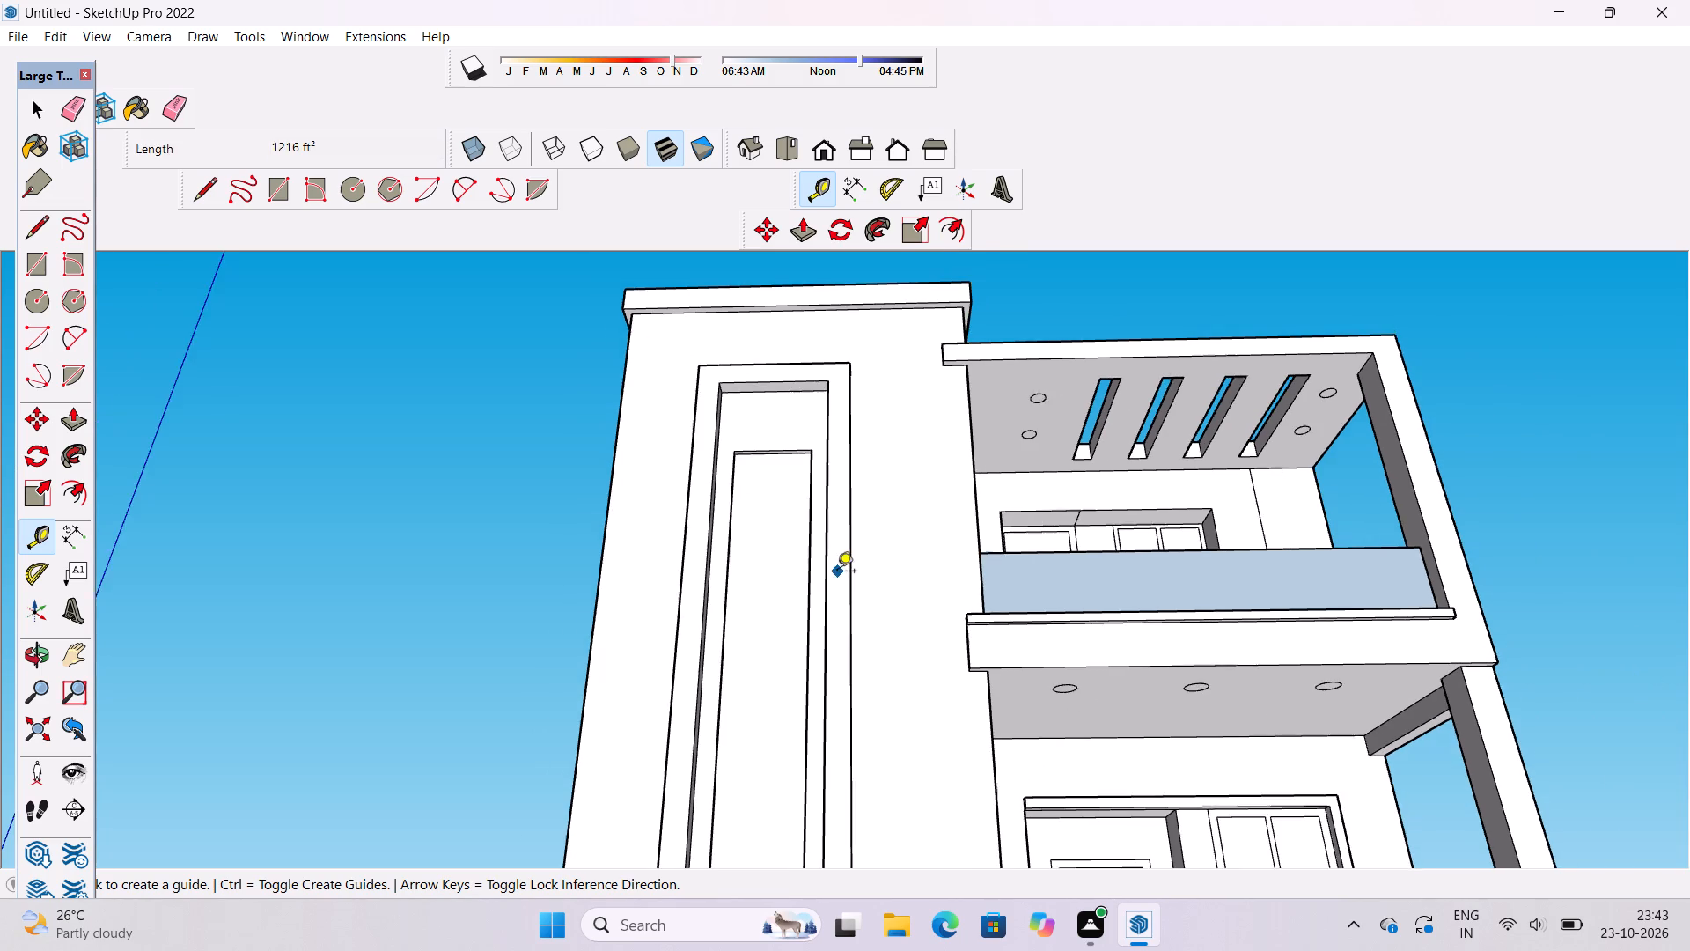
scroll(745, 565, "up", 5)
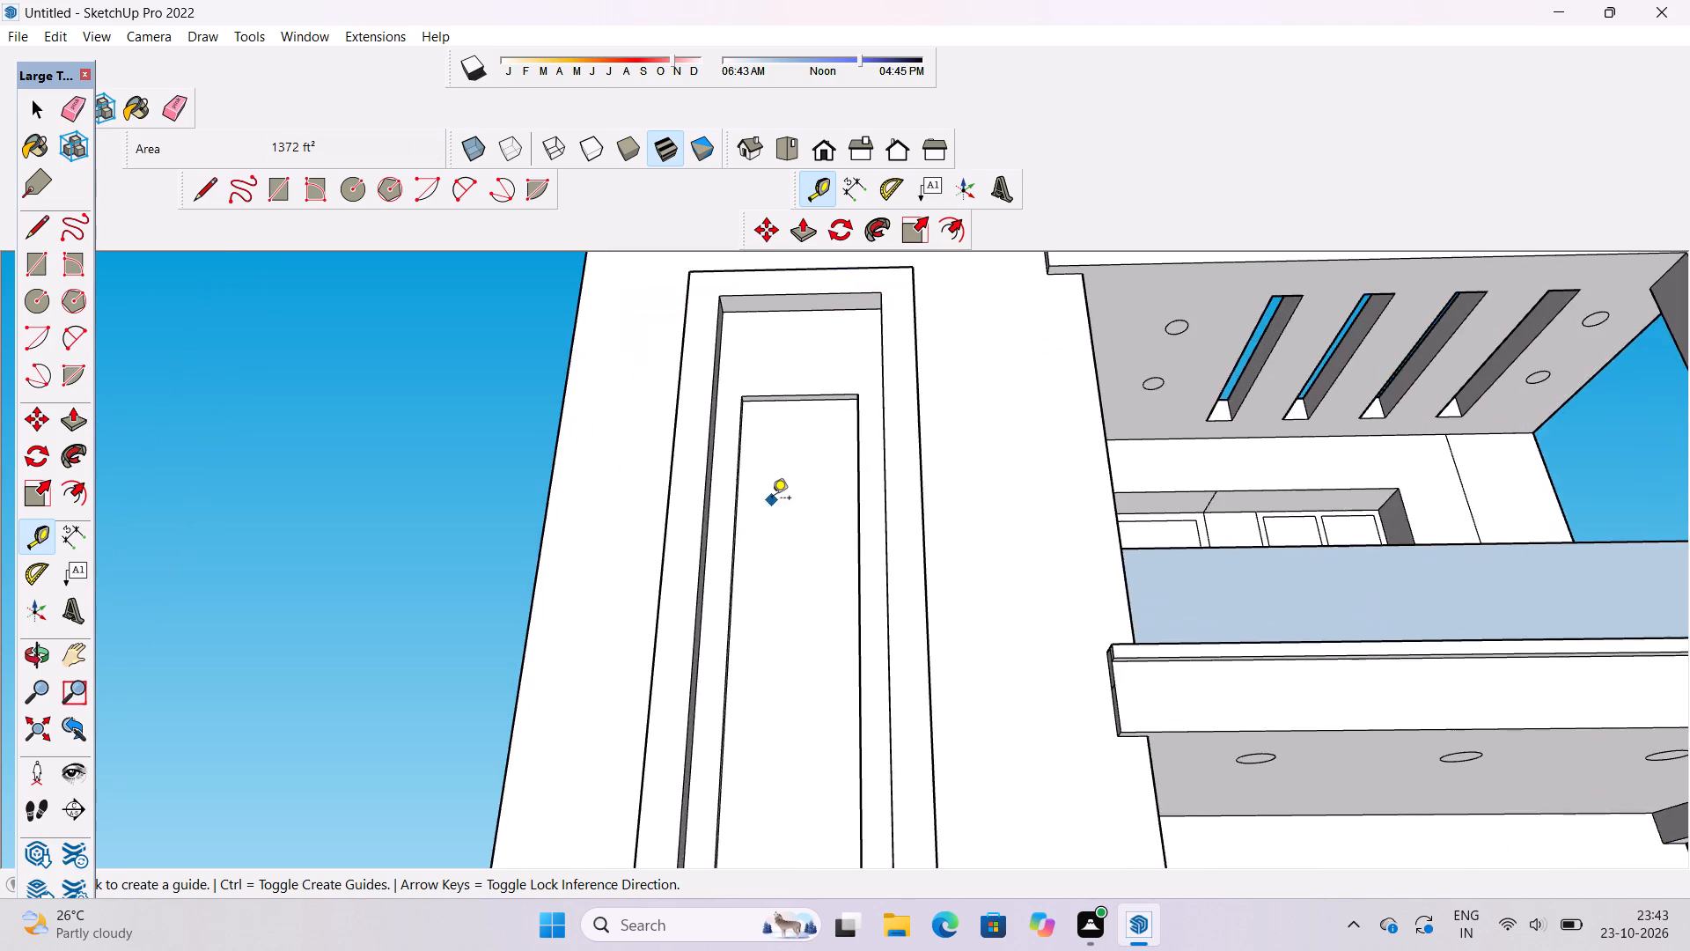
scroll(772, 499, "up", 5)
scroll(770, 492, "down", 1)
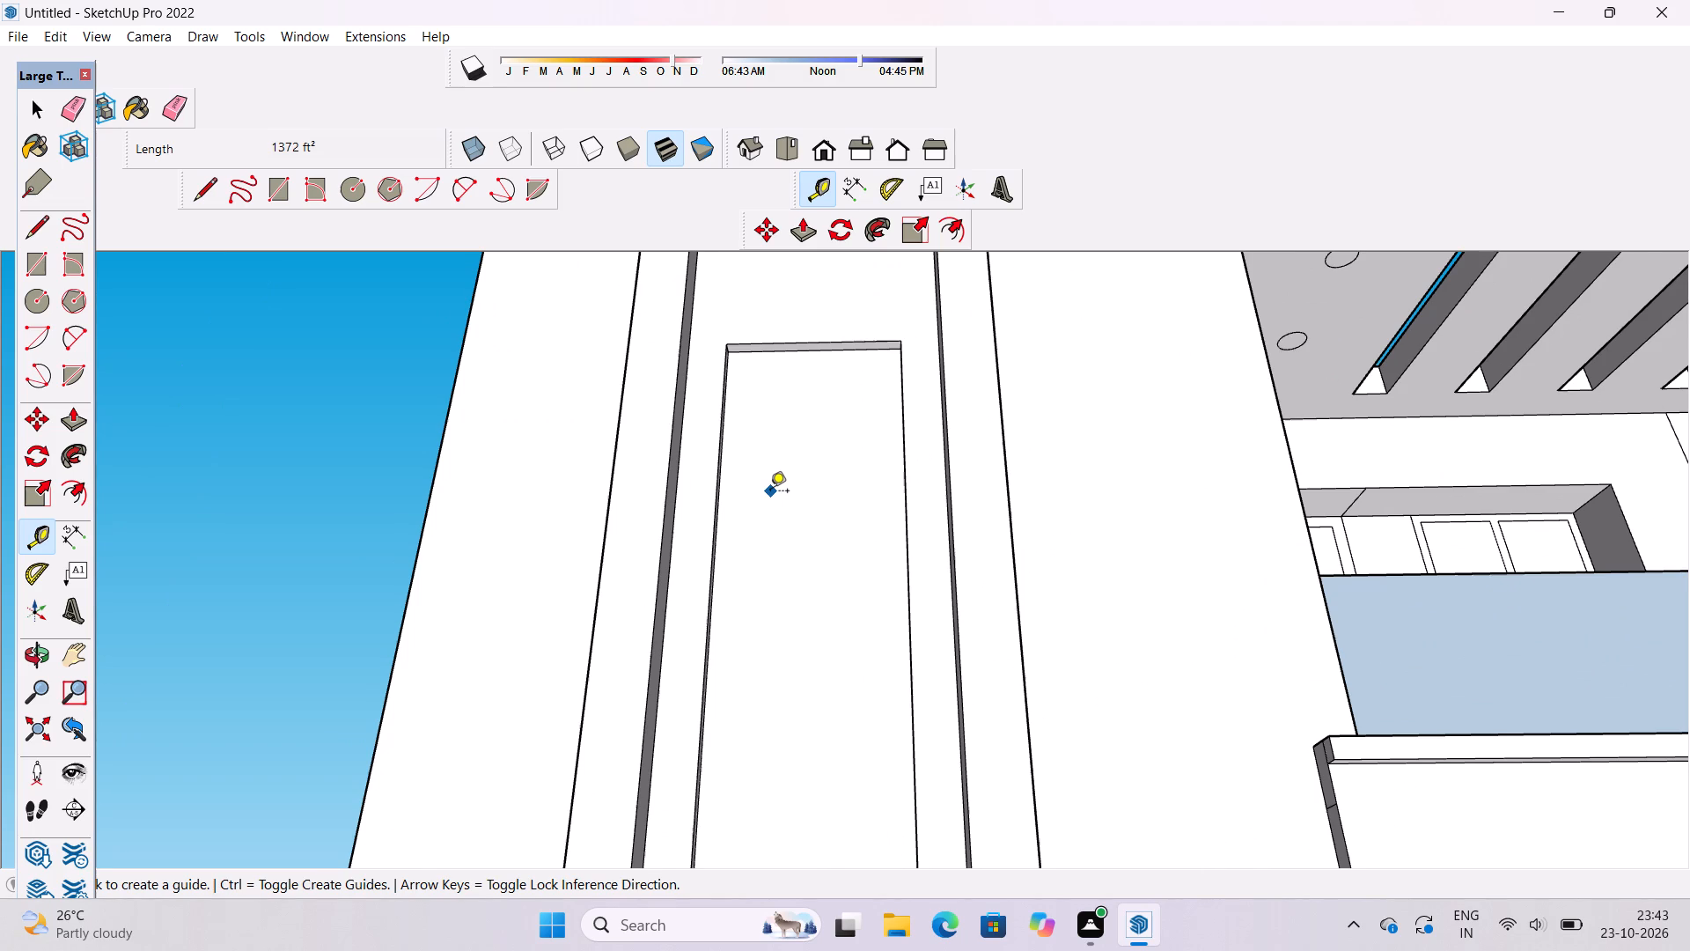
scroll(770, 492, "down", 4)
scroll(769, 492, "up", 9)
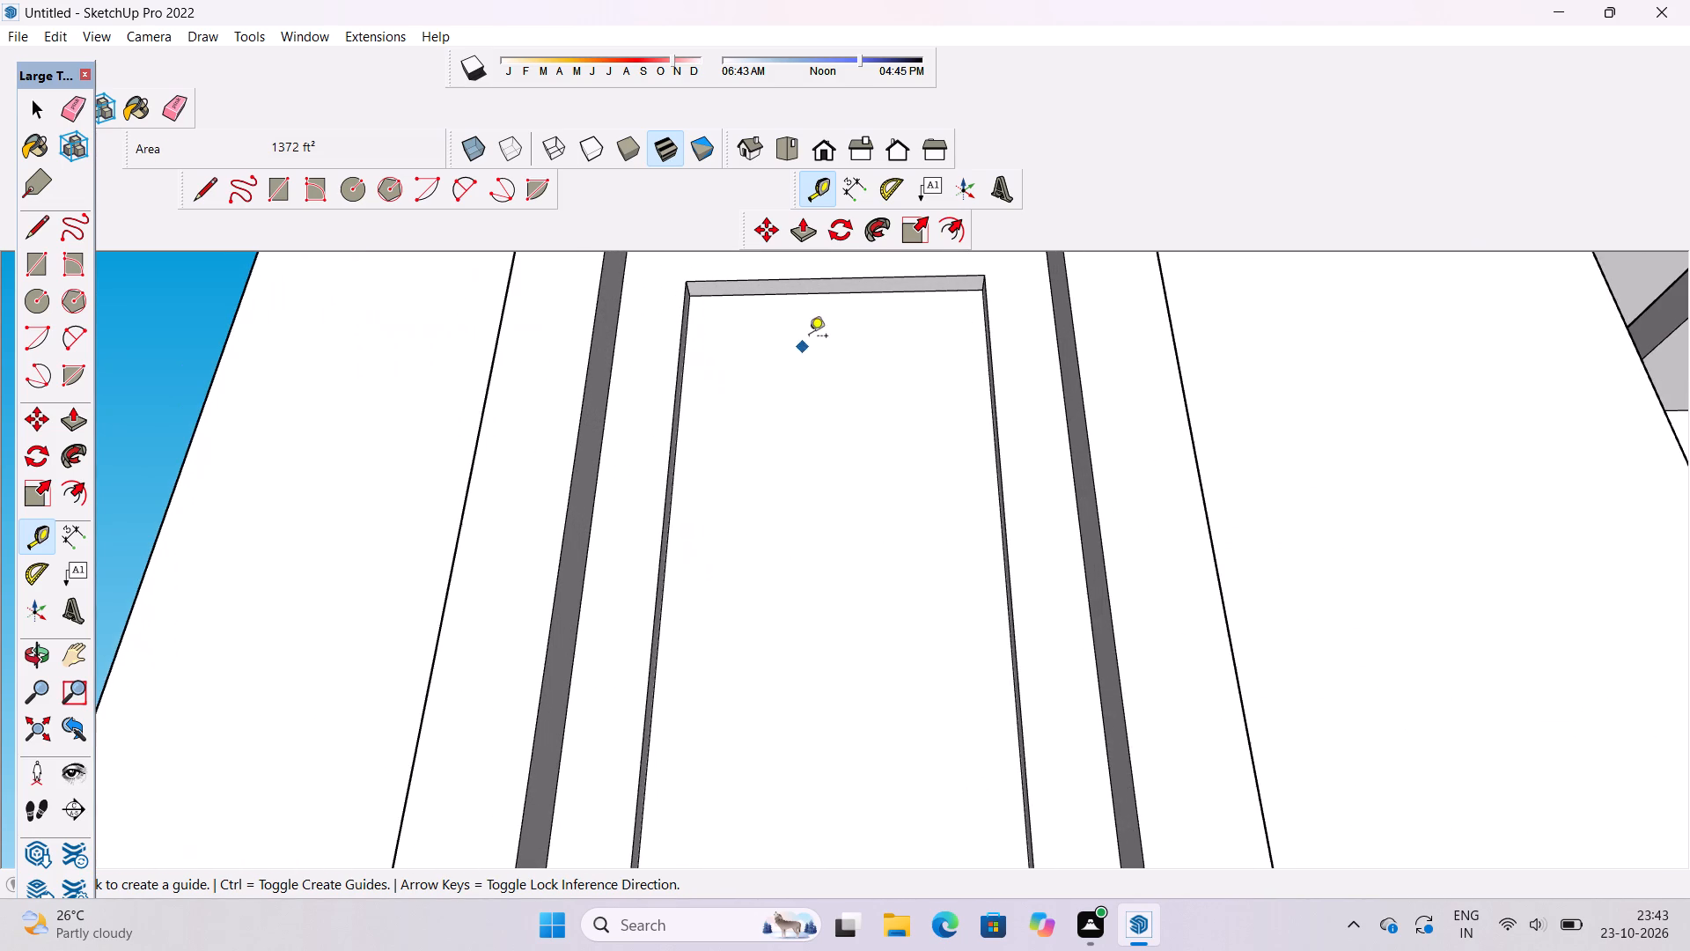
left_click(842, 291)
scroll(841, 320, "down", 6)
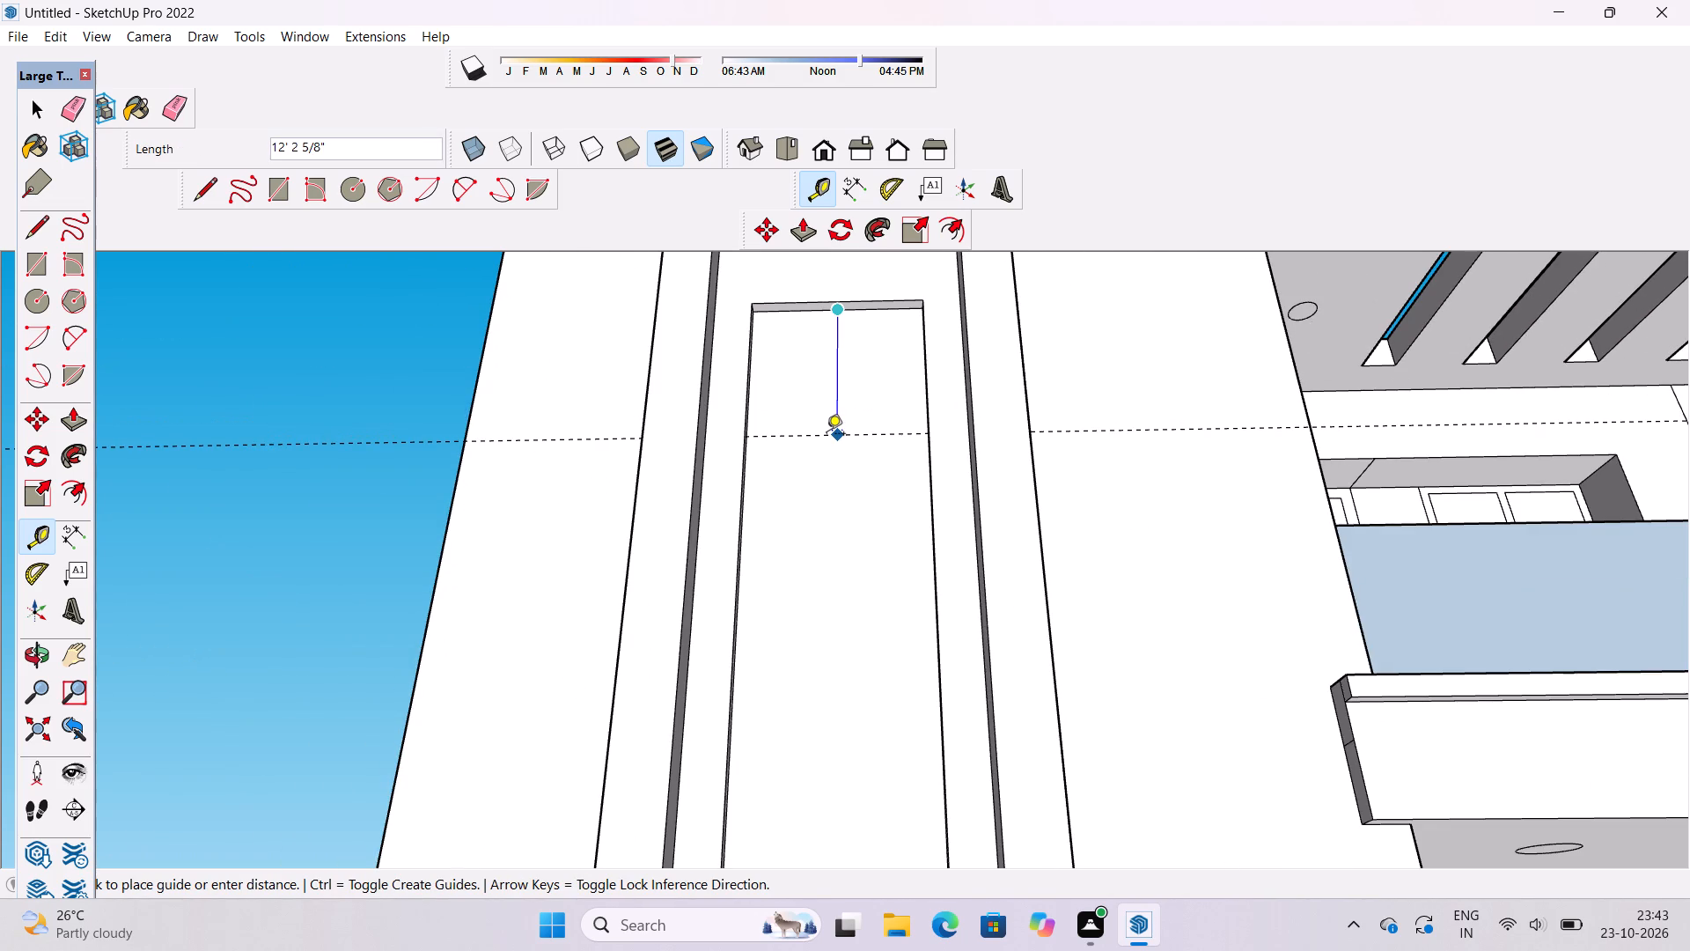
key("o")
Place a horizontal guide 14' below the top edge of the tall recessed inner panel on the tower front.
scroll(797, 388, "down", 5)
left_click_drag(805, 393, 848, 542)
left_click_drag(849, 549, 810, 468, "shift")
scroll(805, 458, "down", 3)
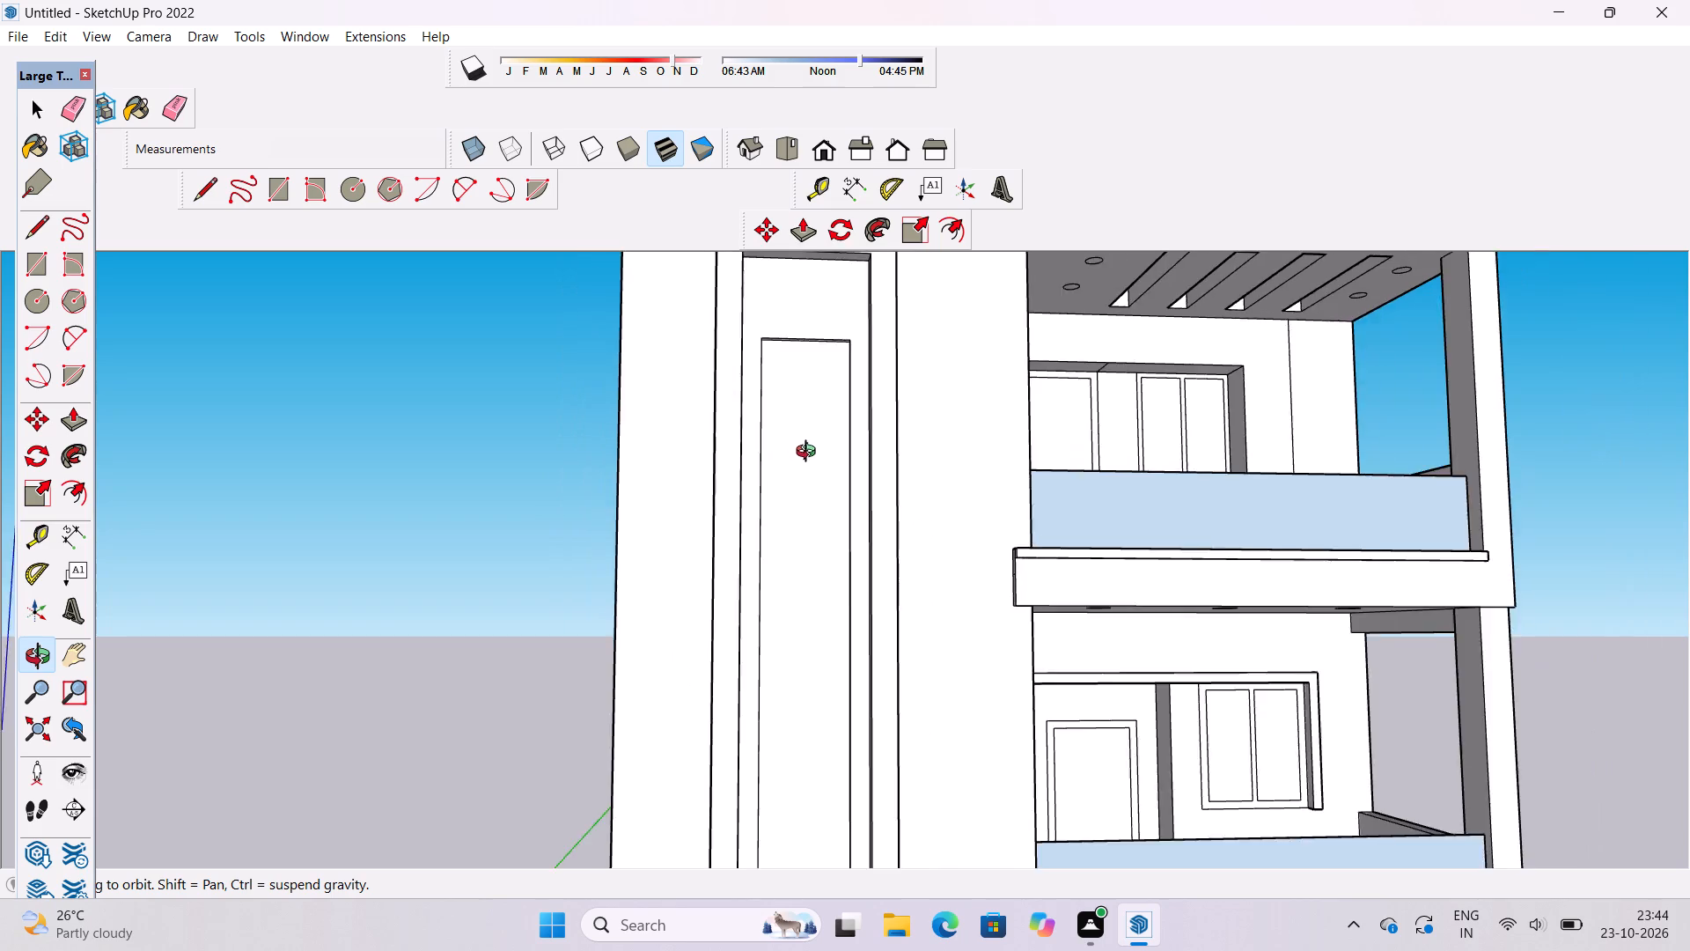
left_click_drag(805, 453, 746, 508)
left_click_drag(746, 511, 746, 527)
left_click_drag(724, 529, 716, 510, "shift")
left_click(716, 510, "shift")
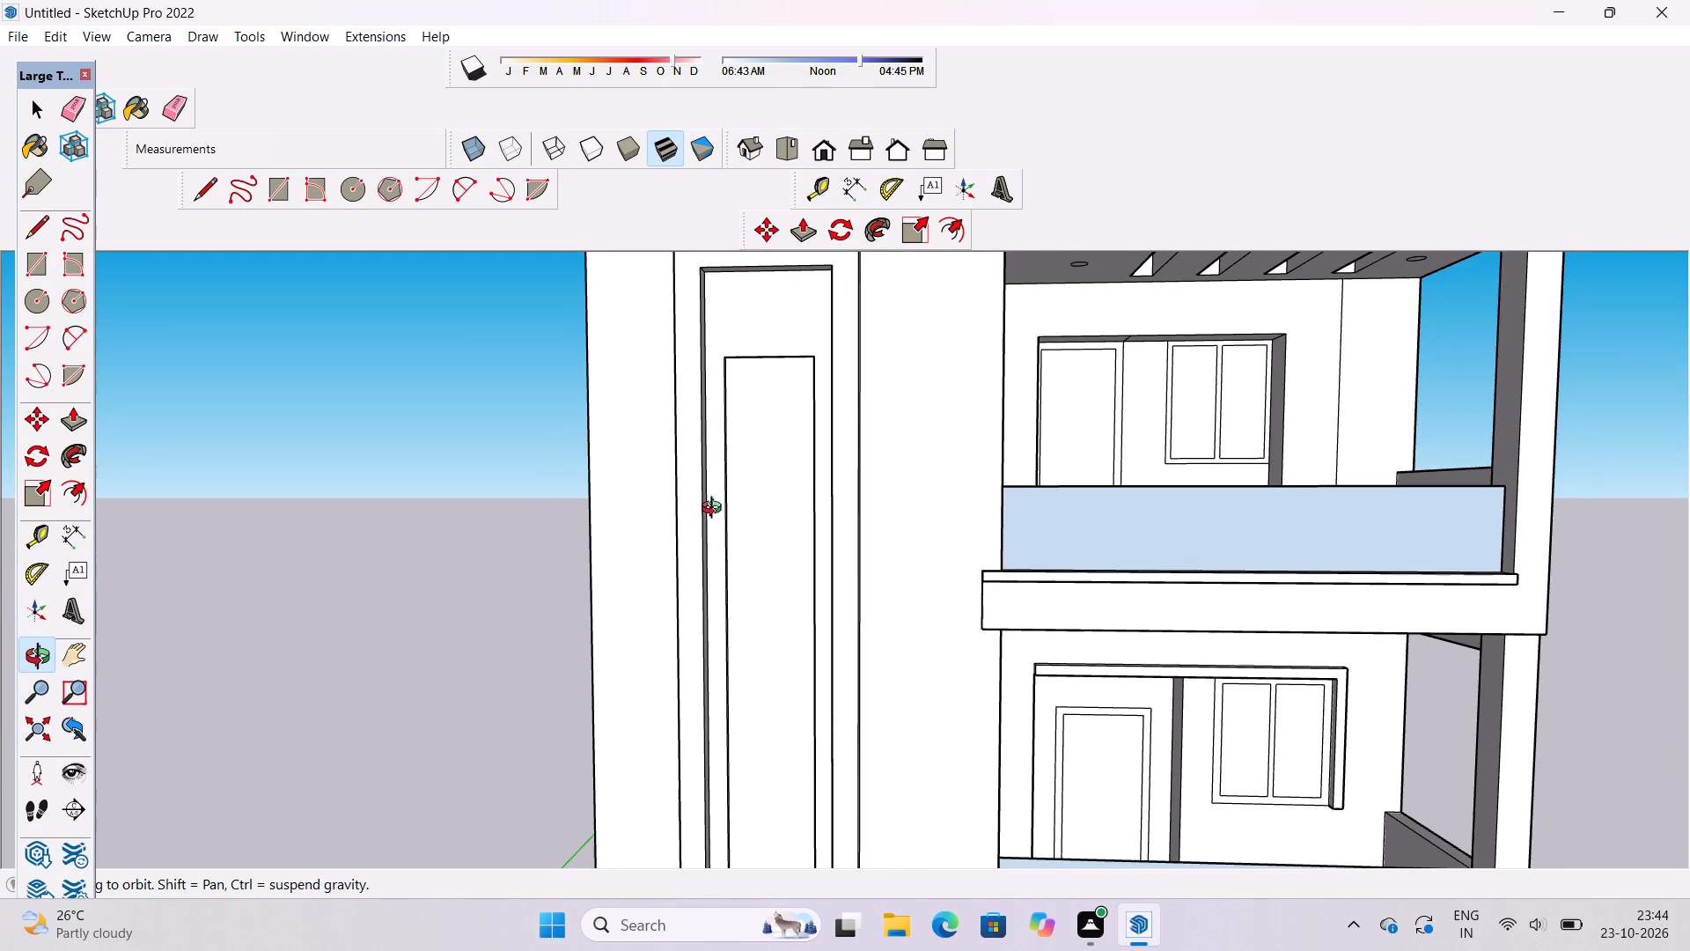
left_click_drag(715, 509, 709, 517, "shift")
left_click_drag(709, 517, 690, 511, "shift")
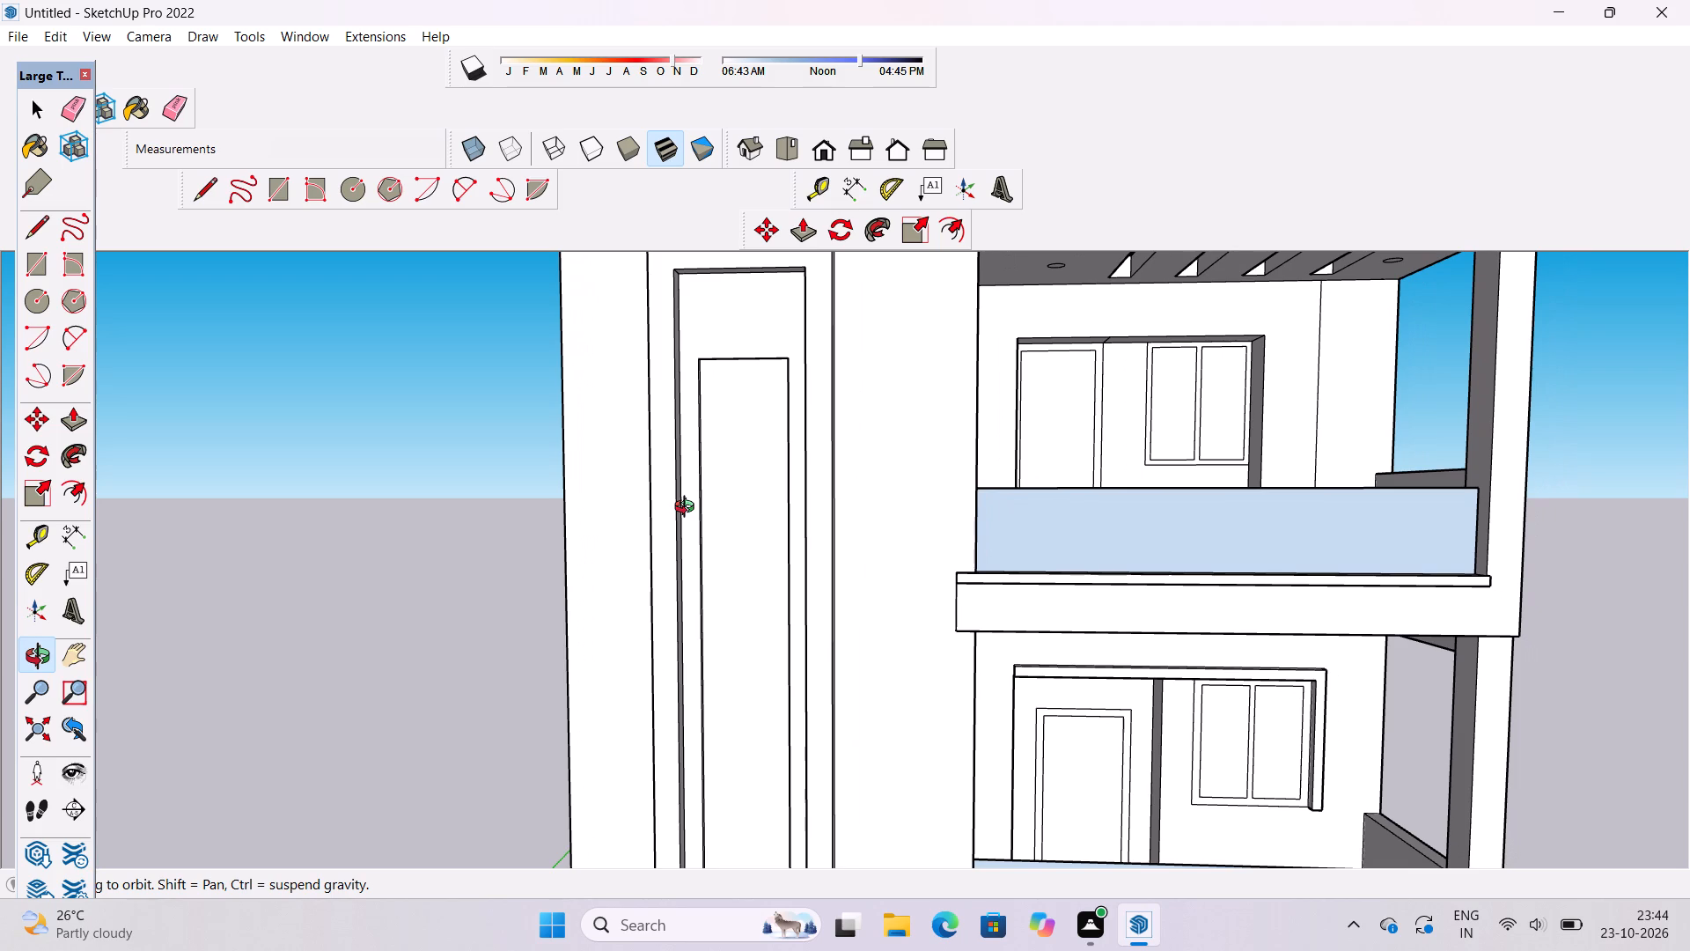
left_click(688, 509, "shift")
left_click(696, 515, "shift")
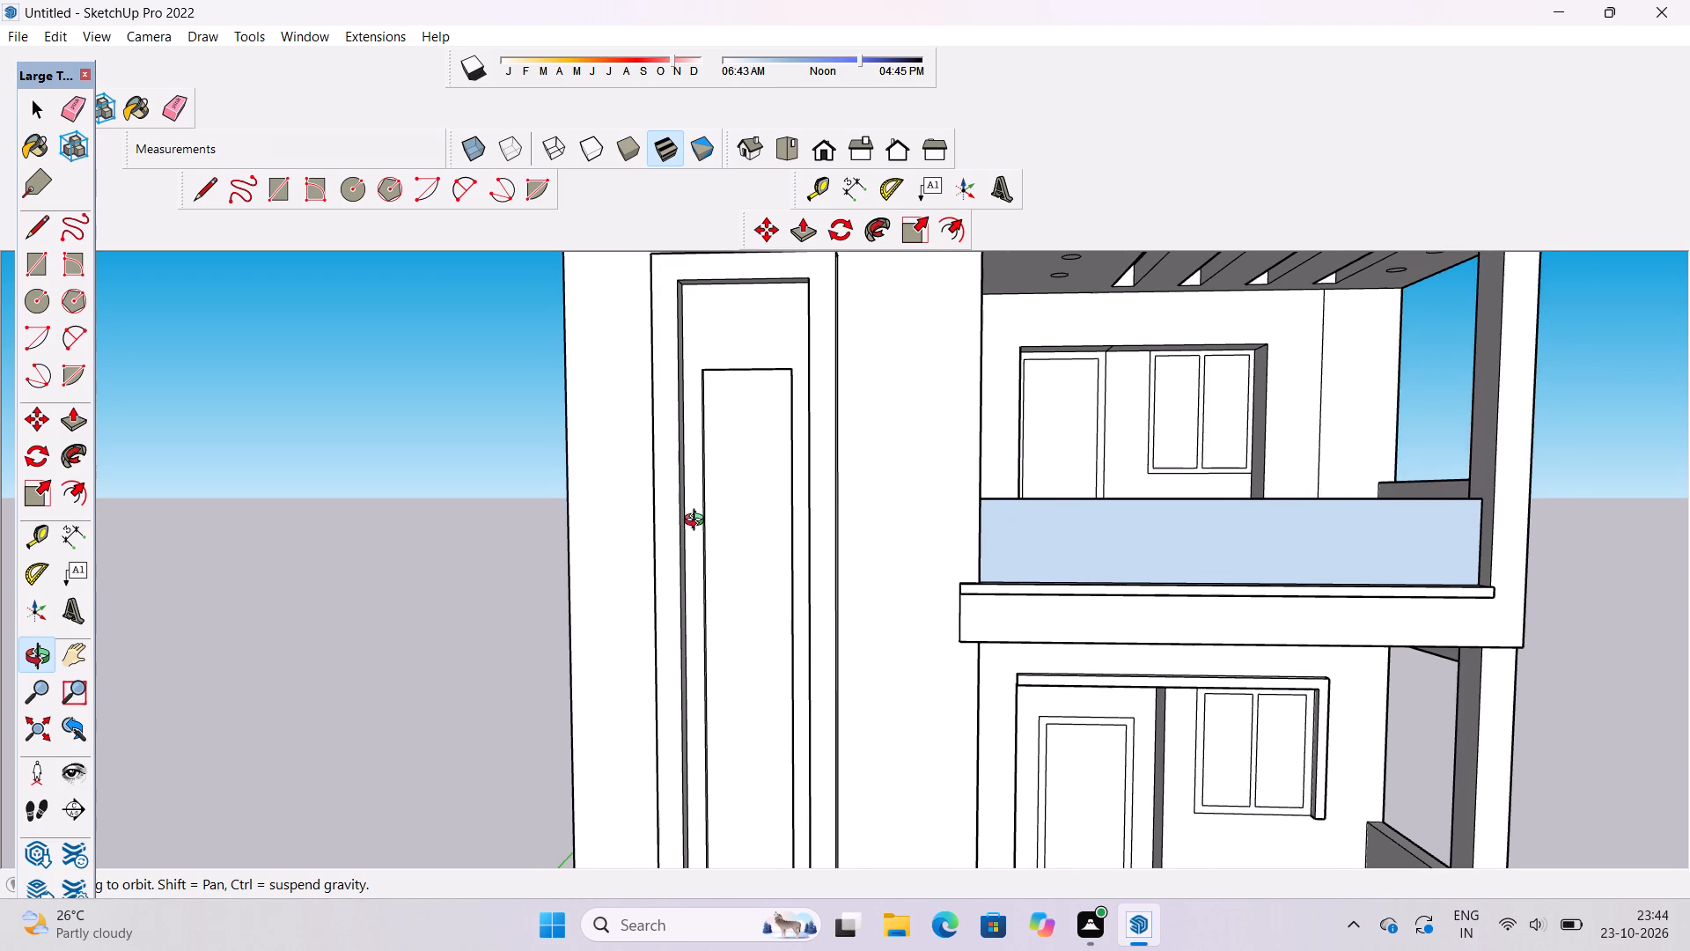
key("t")
scroll(739, 444, "up", 2)
scroll(739, 444, "down", 2)
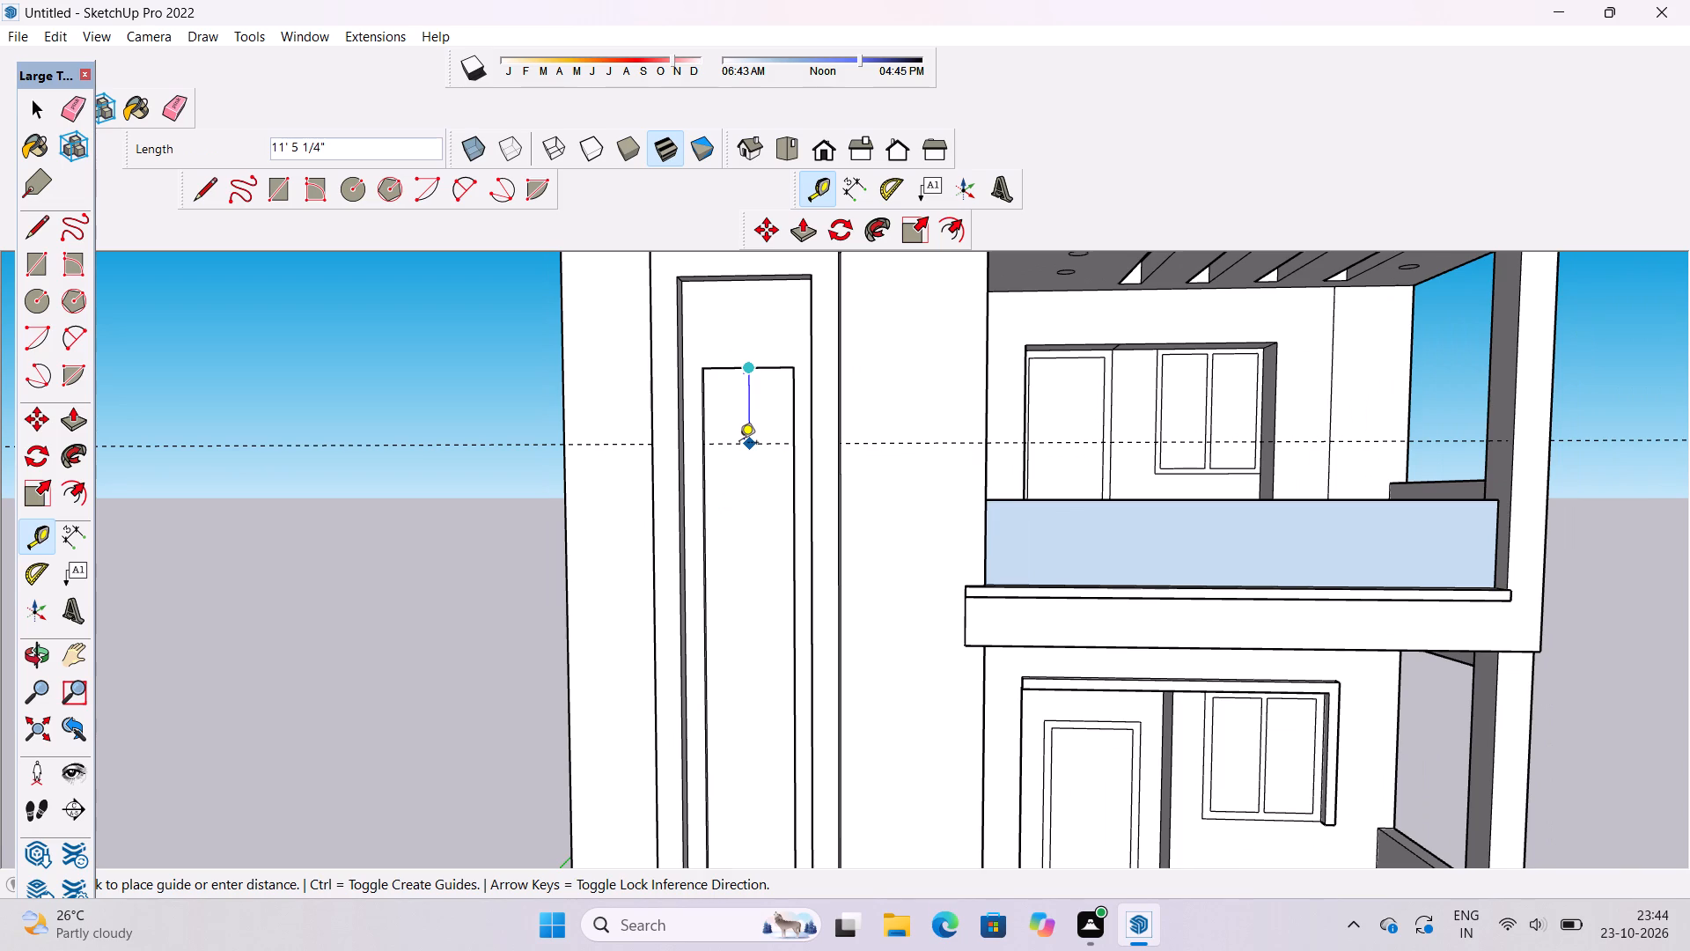
scroll(739, 444, "down", 3)
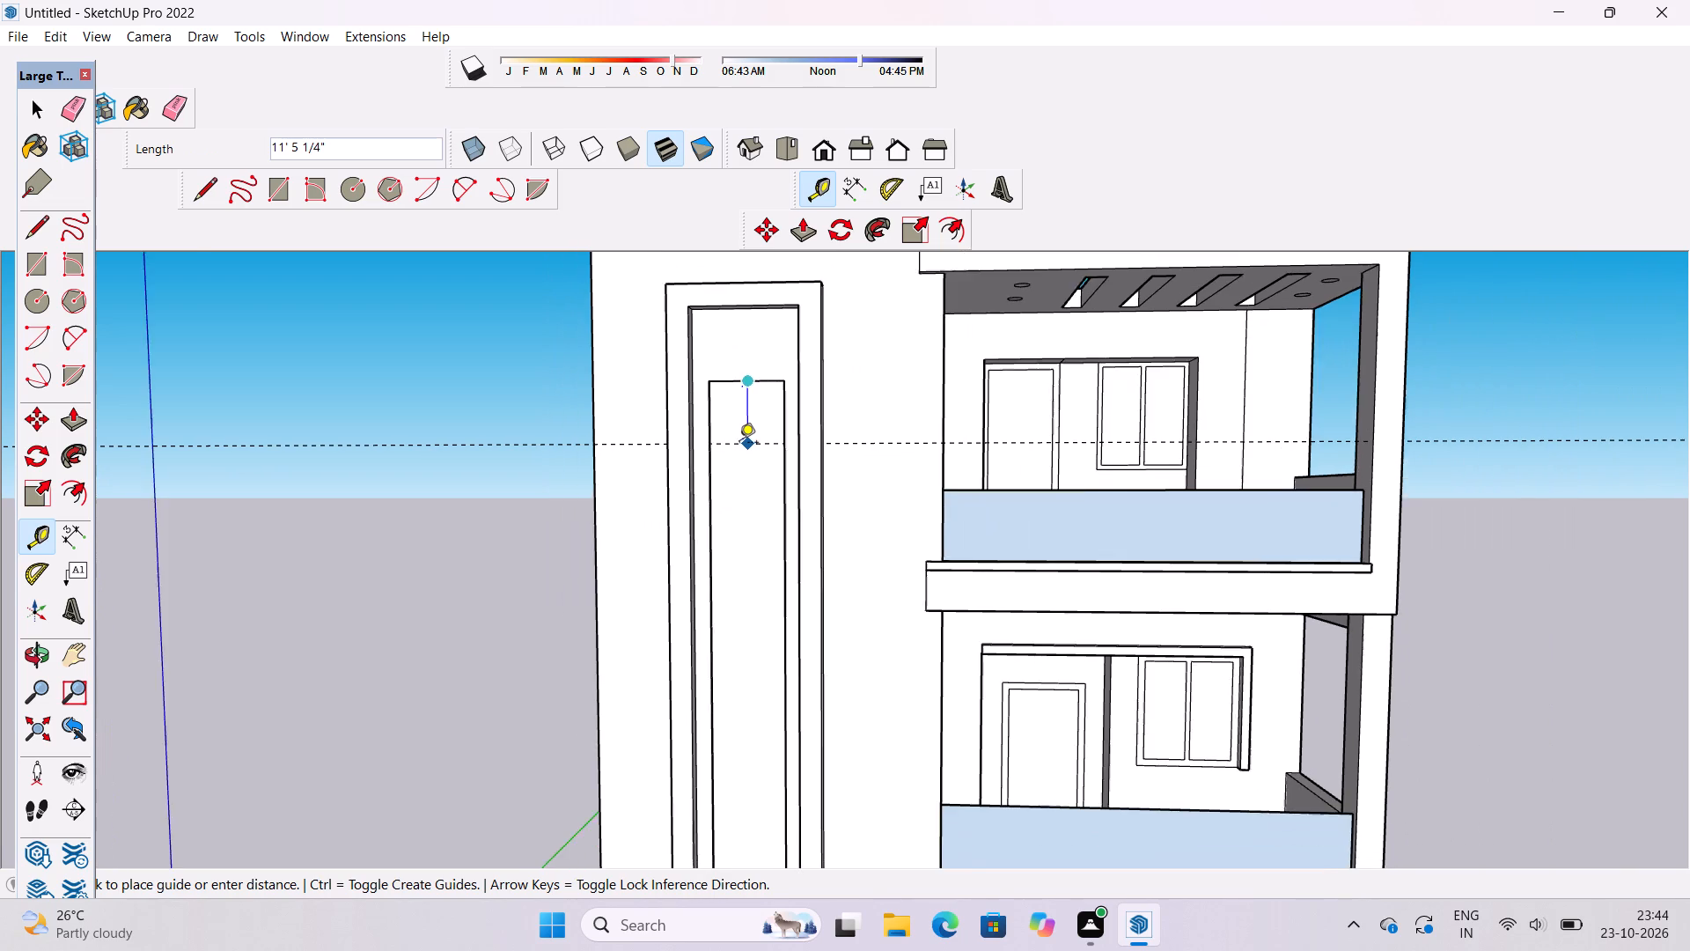
scroll(739, 444, "down", 1)
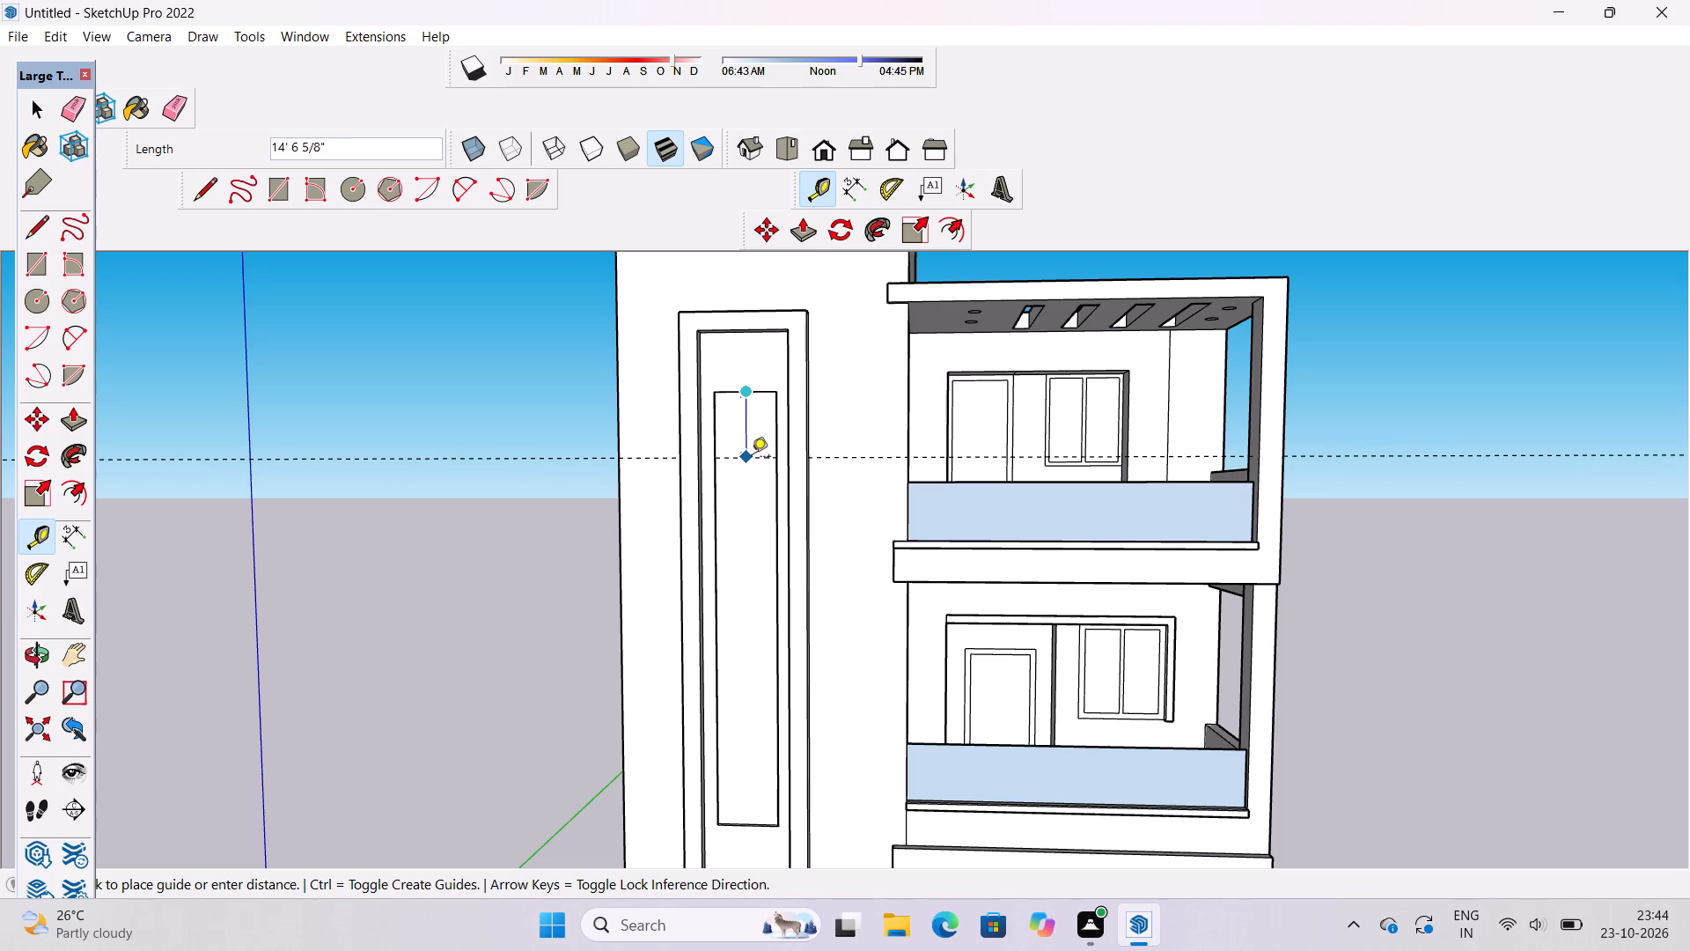
type("14'")
key("Return")
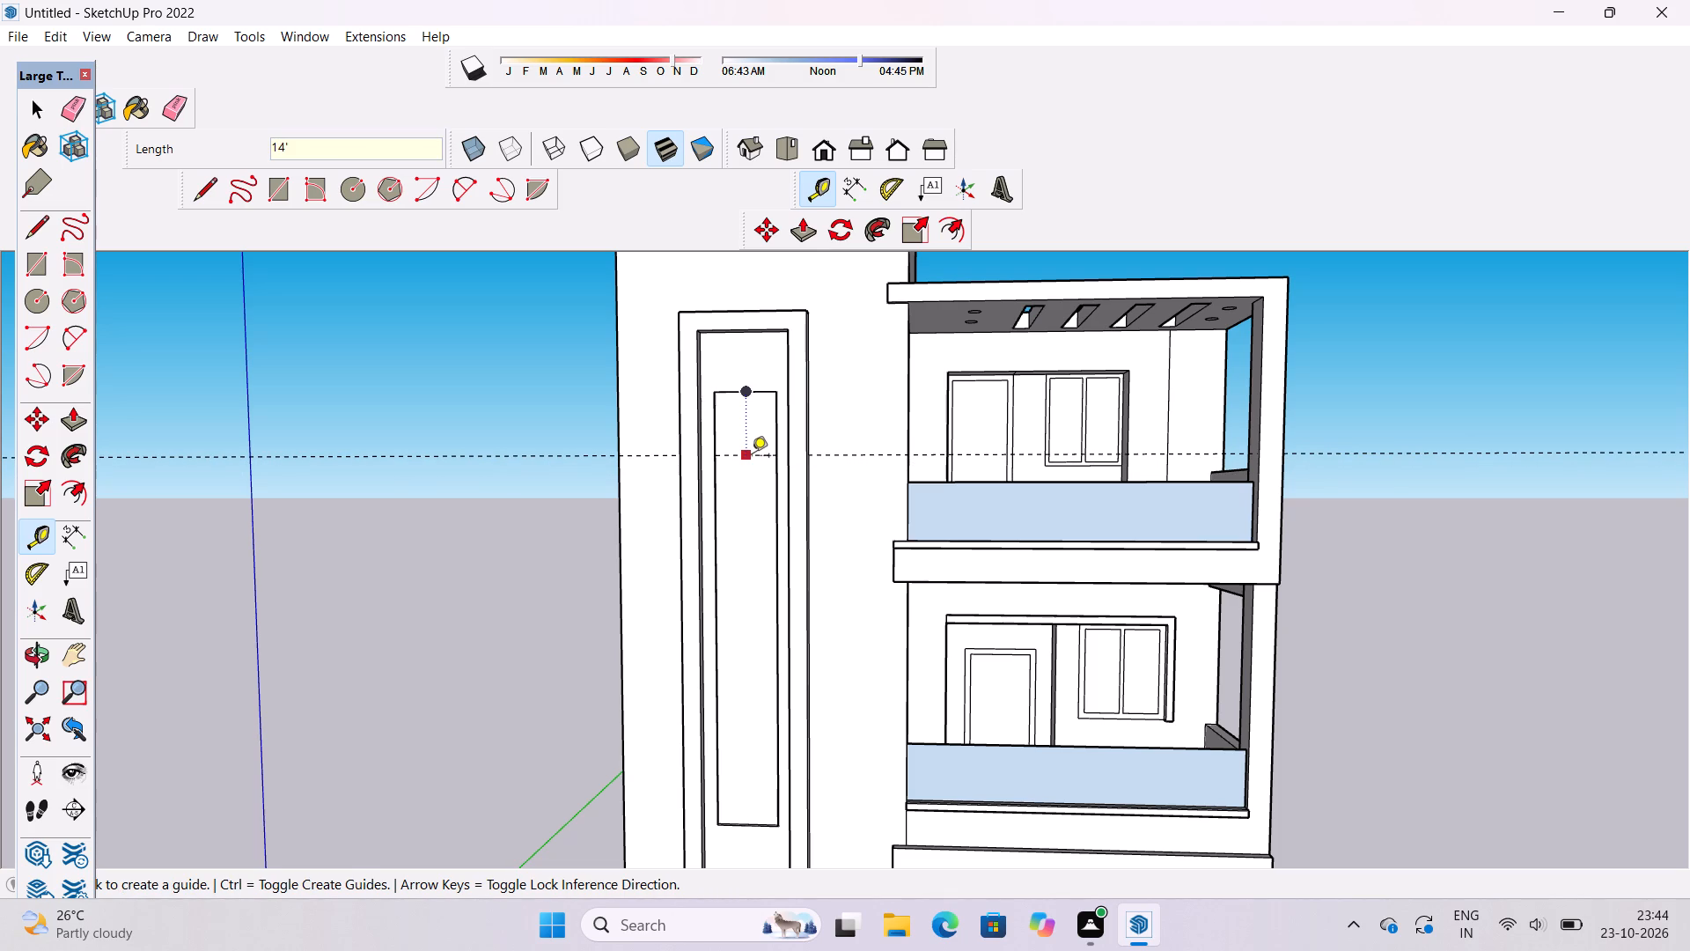
Add two more horizontal guides down the tower's recessed panel, each 15' below the previous guide.
scroll(717, 454, "down", 6)
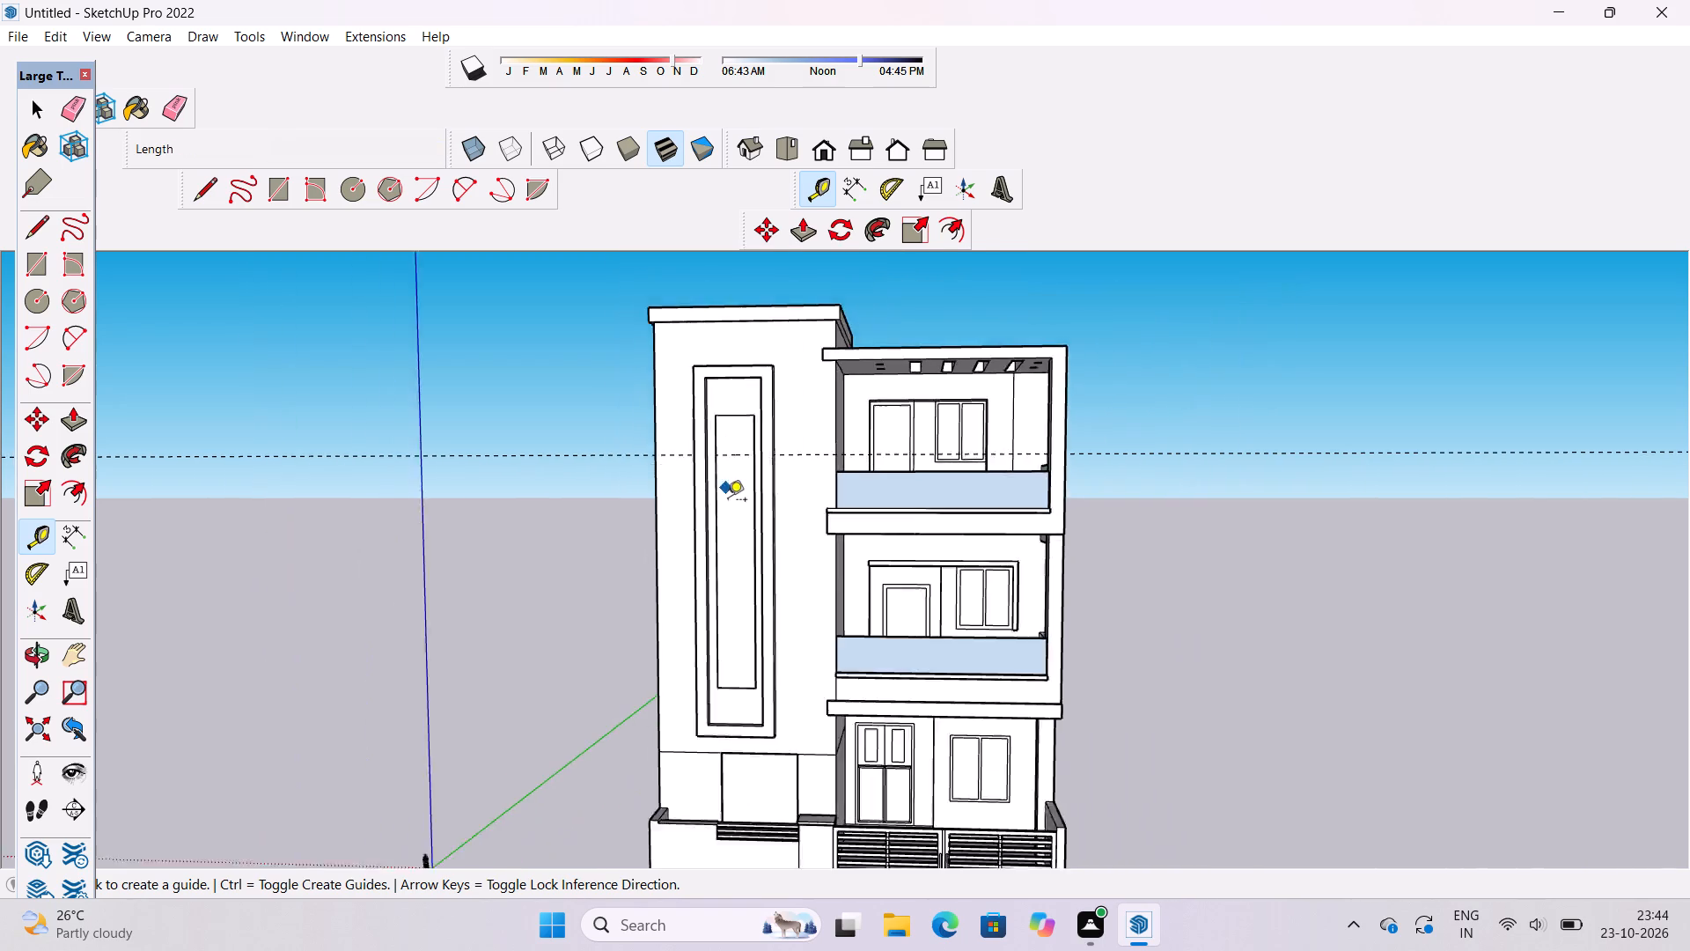
scroll(730, 514, "up", 10)
scroll(806, 383, "up", 1)
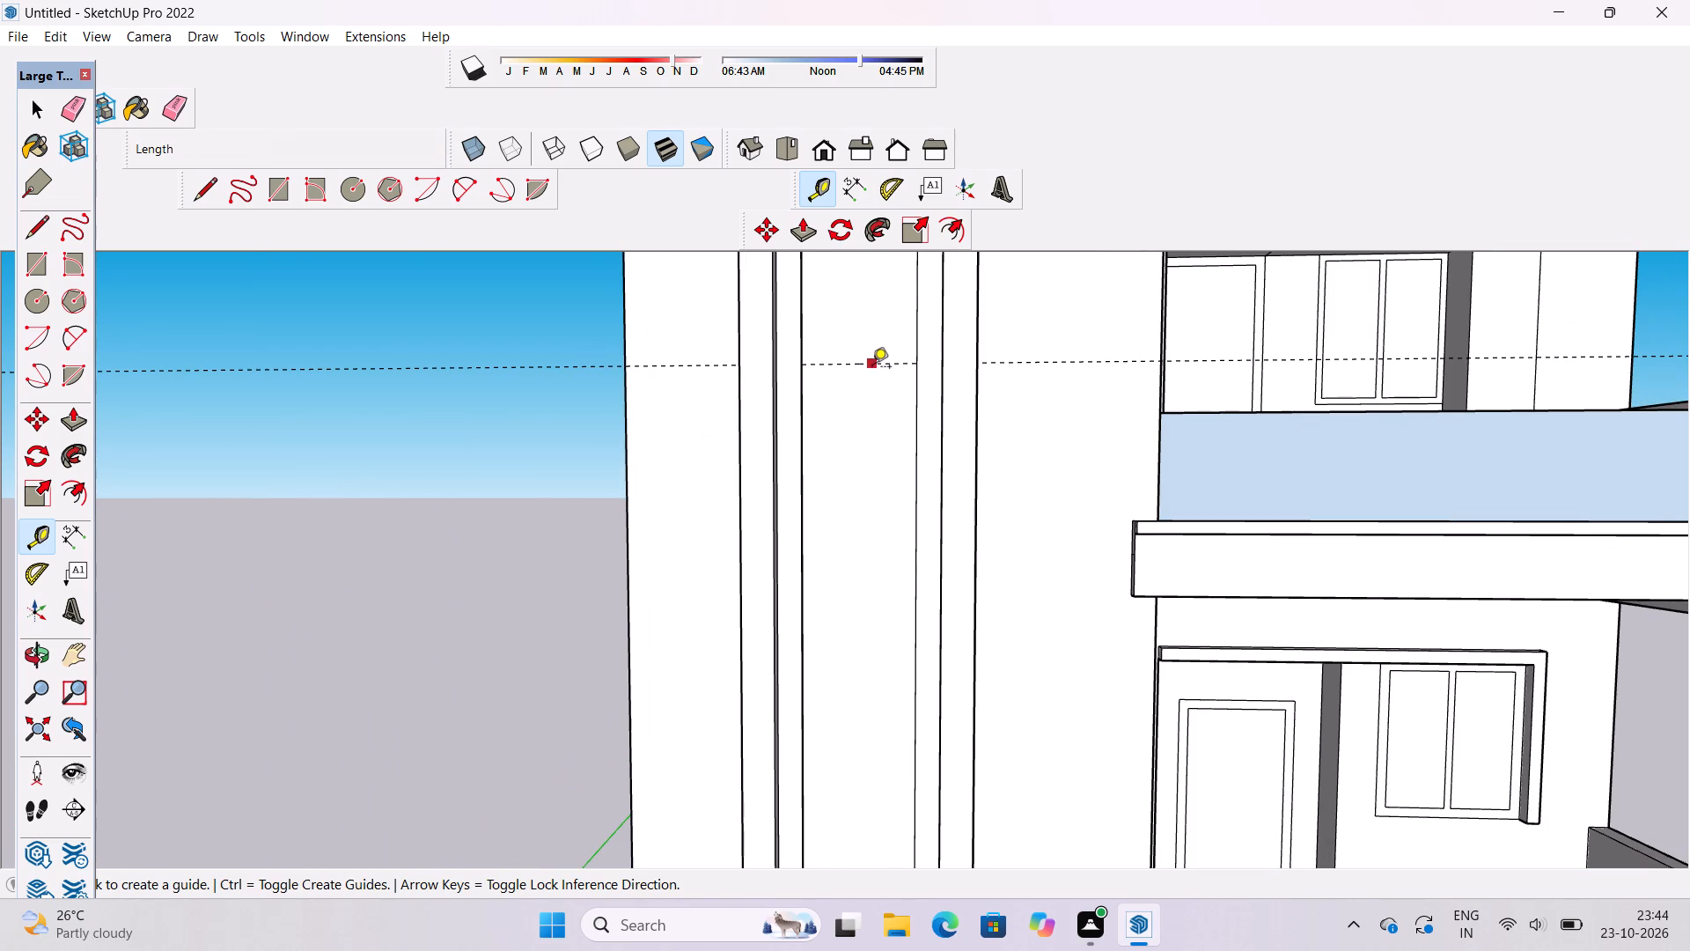
left_click(874, 370)
scroll(874, 370, "down", 8)
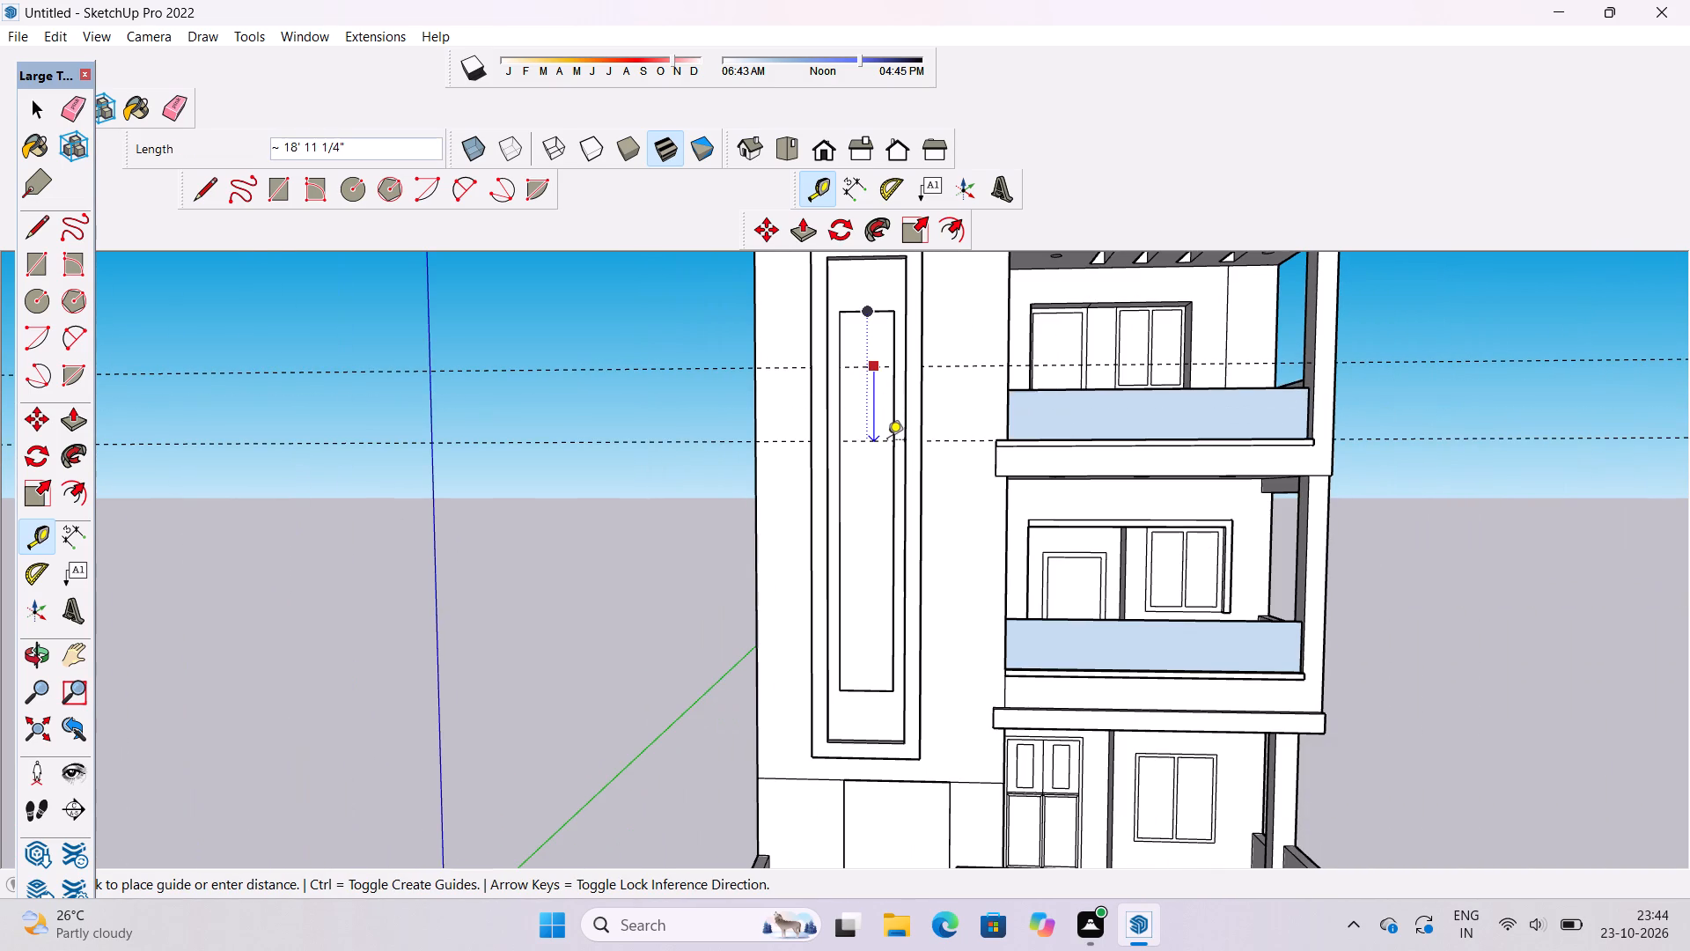
type("15'")
key("Return")
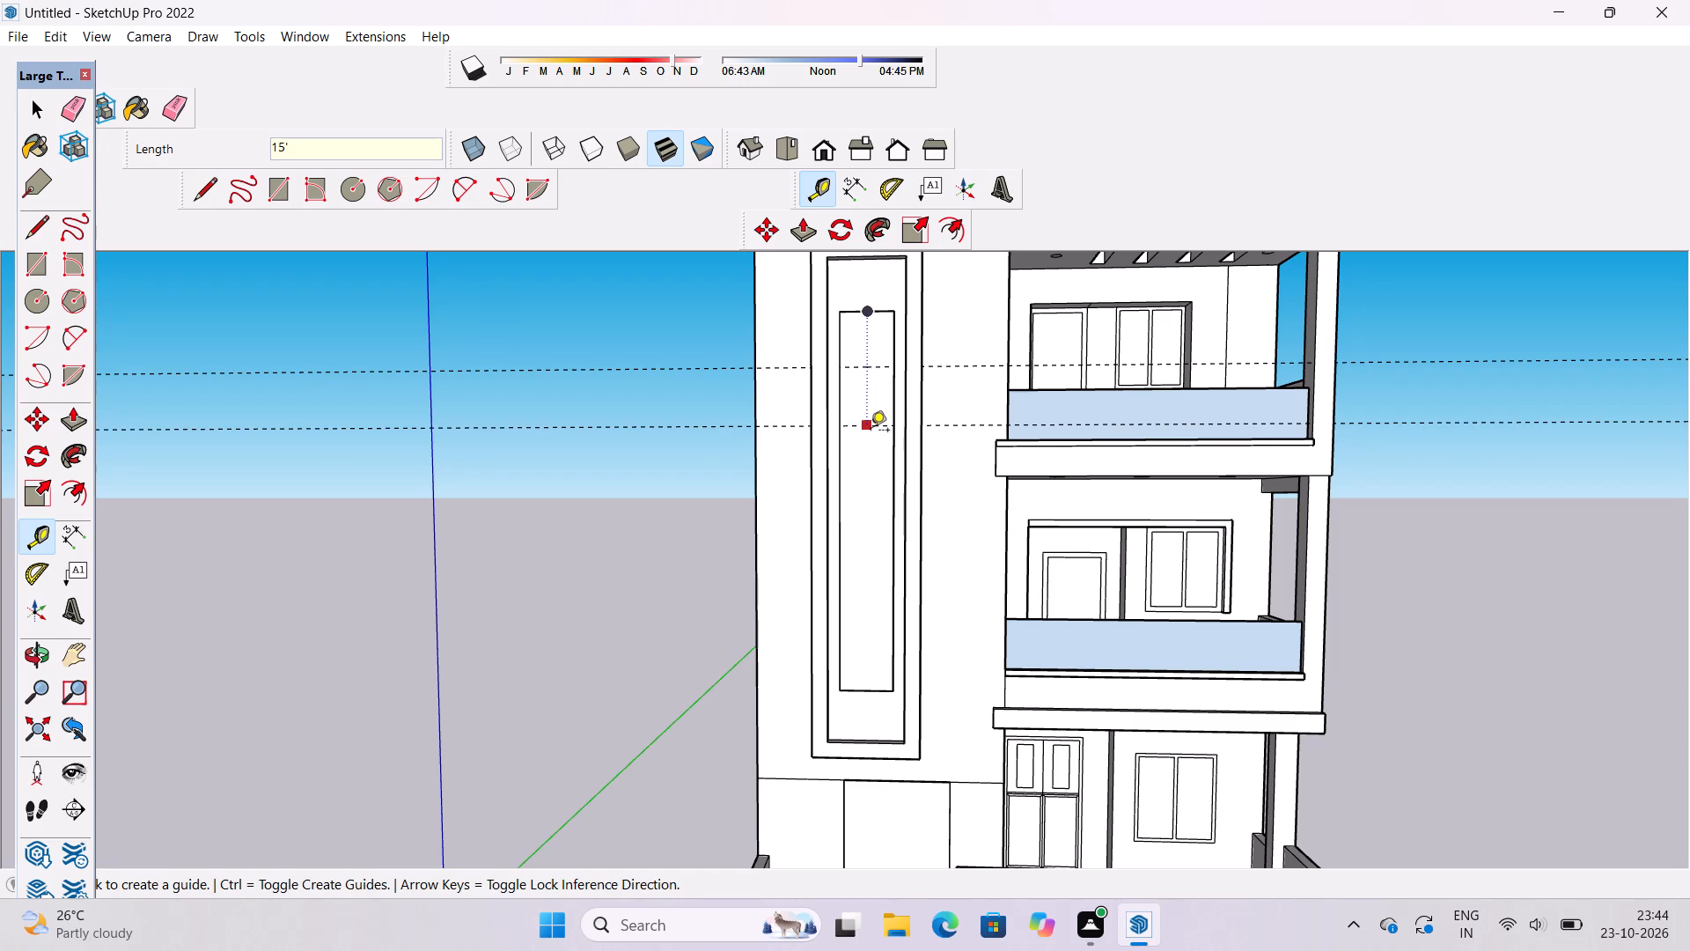
left_click(880, 424)
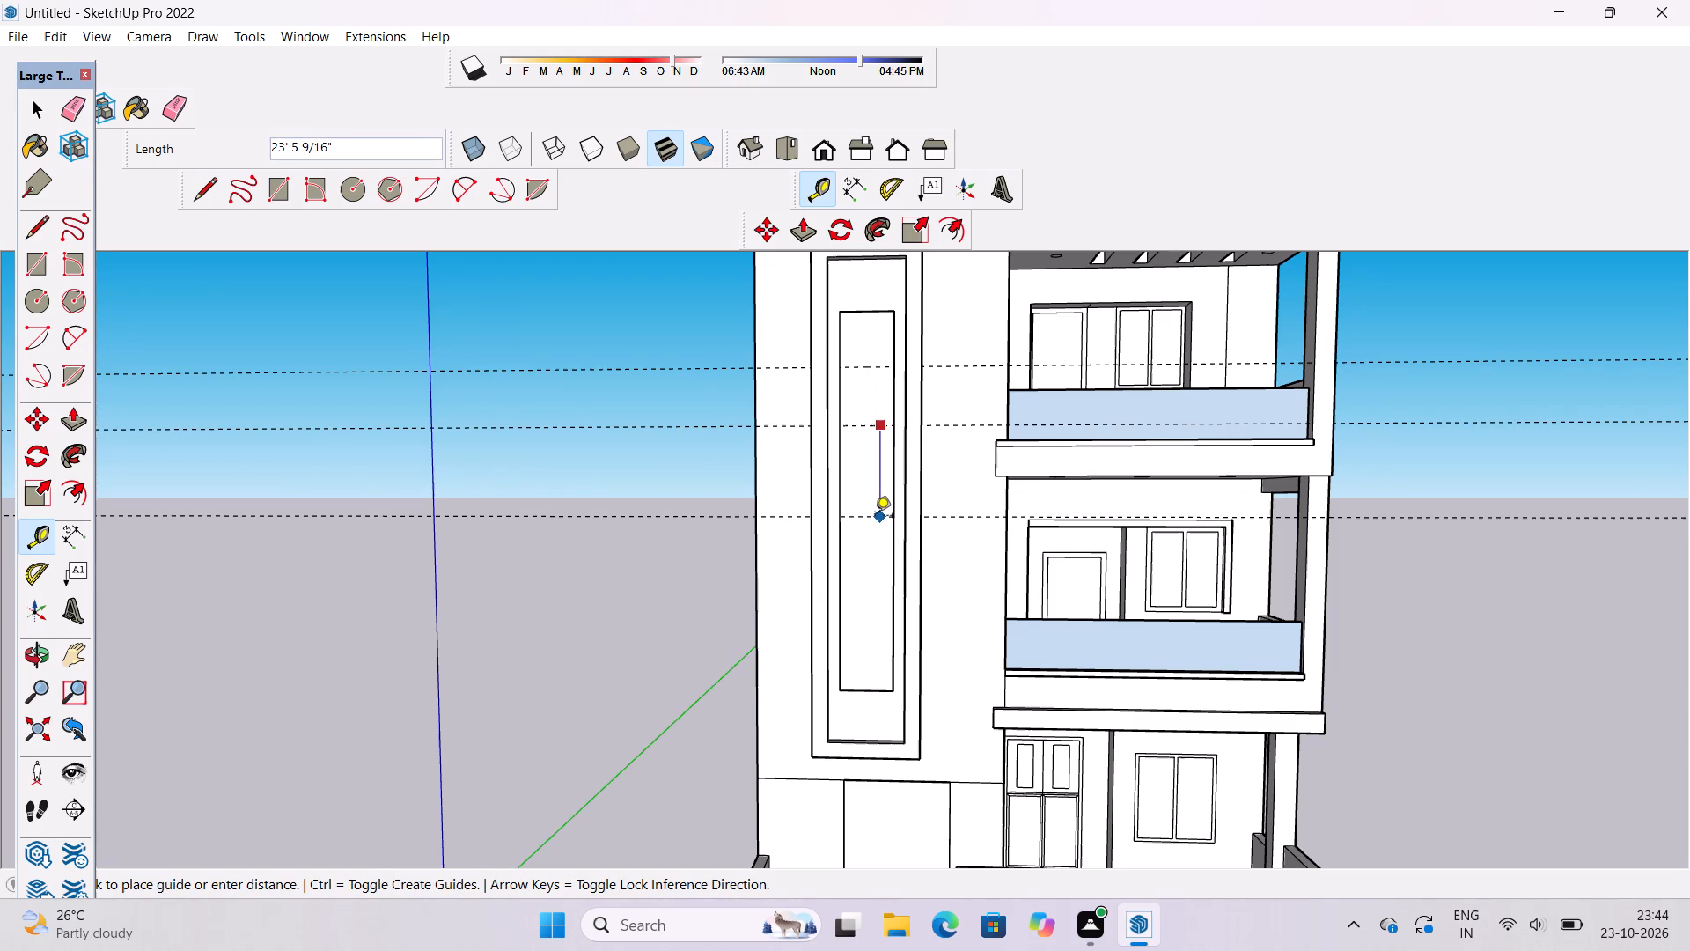
type("15'")
key("Return")
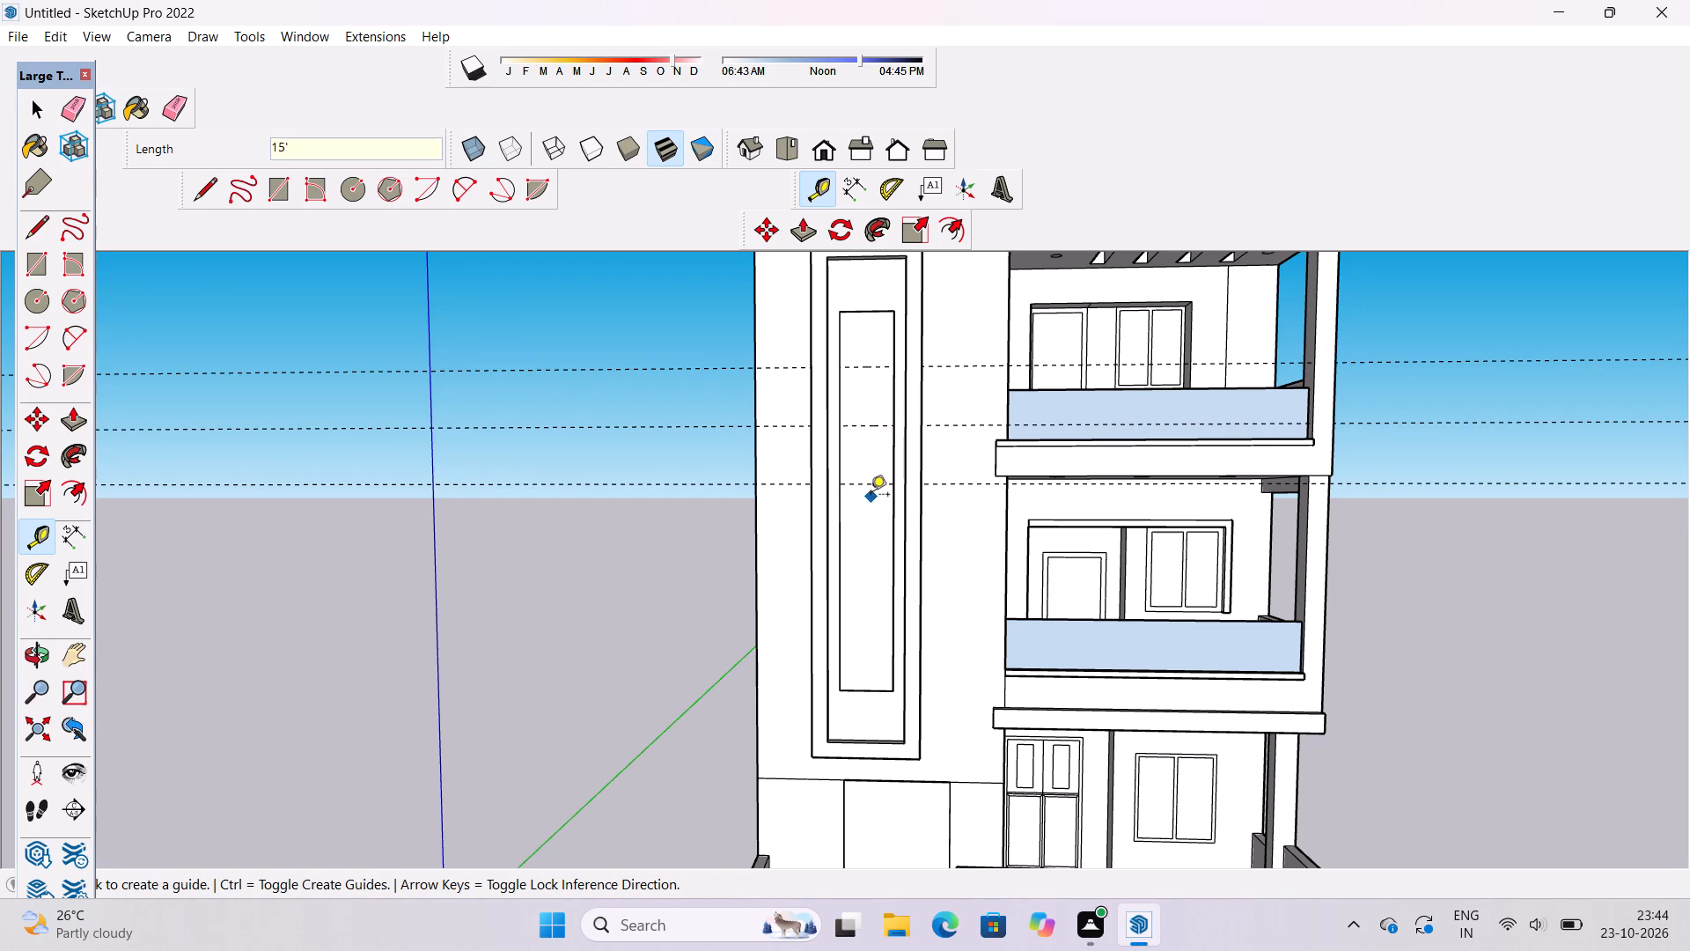
Continue down the recessed panel with another two horizontal guides, each 15' below the one before.
scroll(870, 490, "up", 5)
left_click(847, 482)
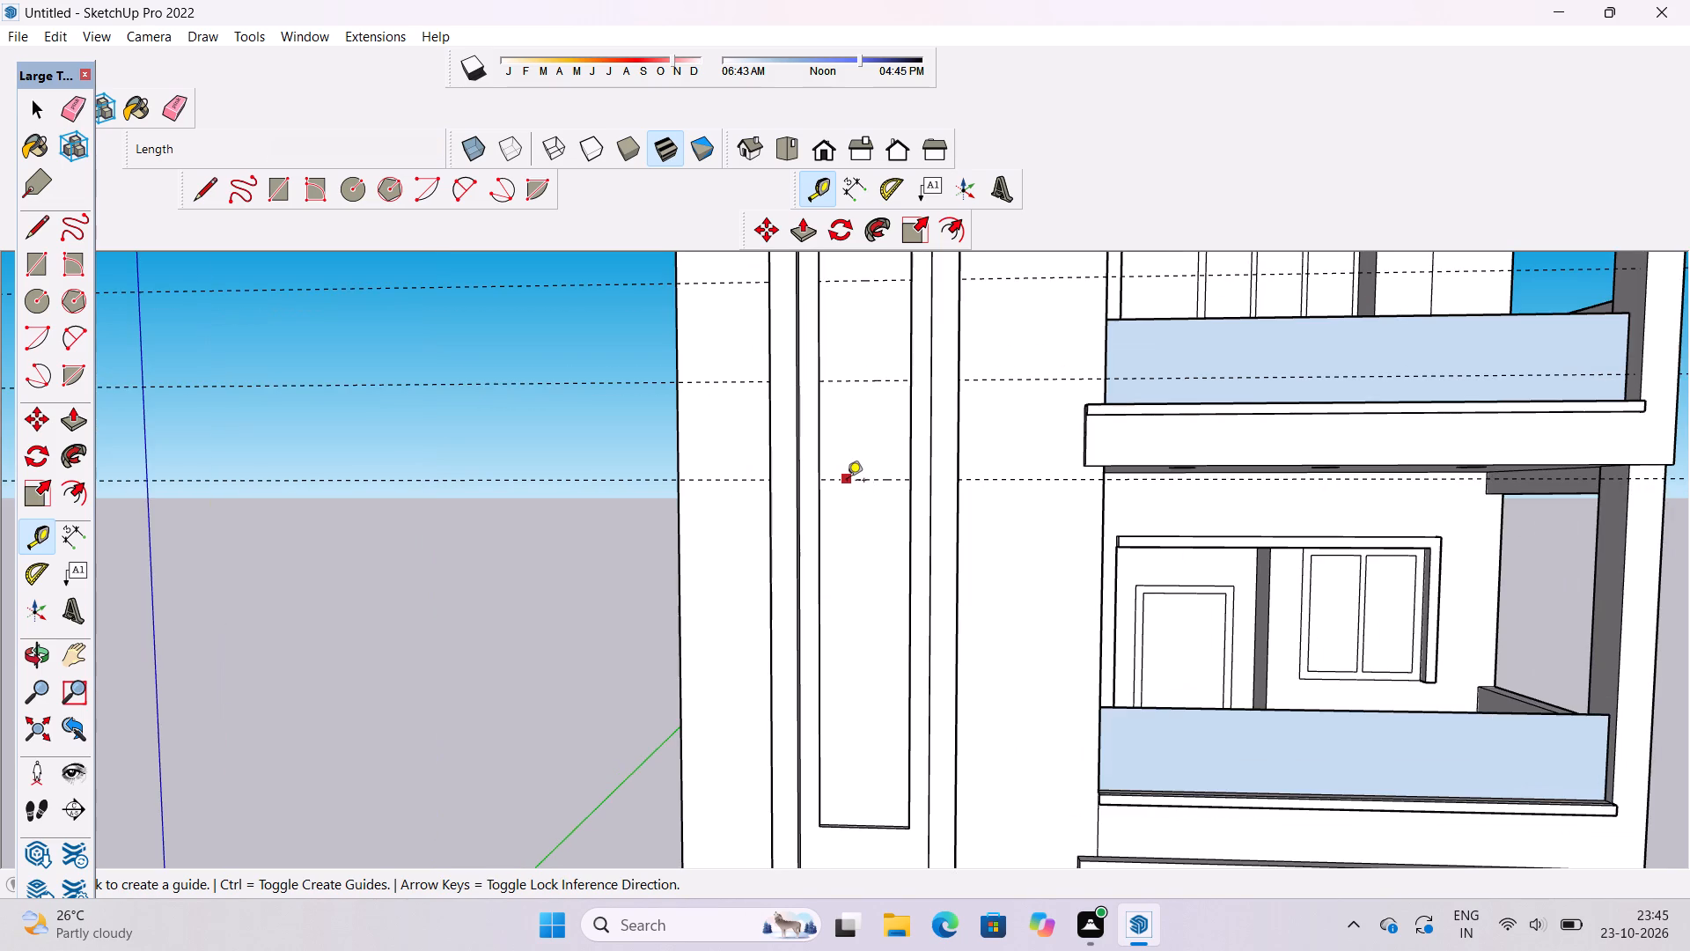
scroll(847, 482, "down", 6)
type("15'")
key("Return")
scroll(864, 556, "up", 6)
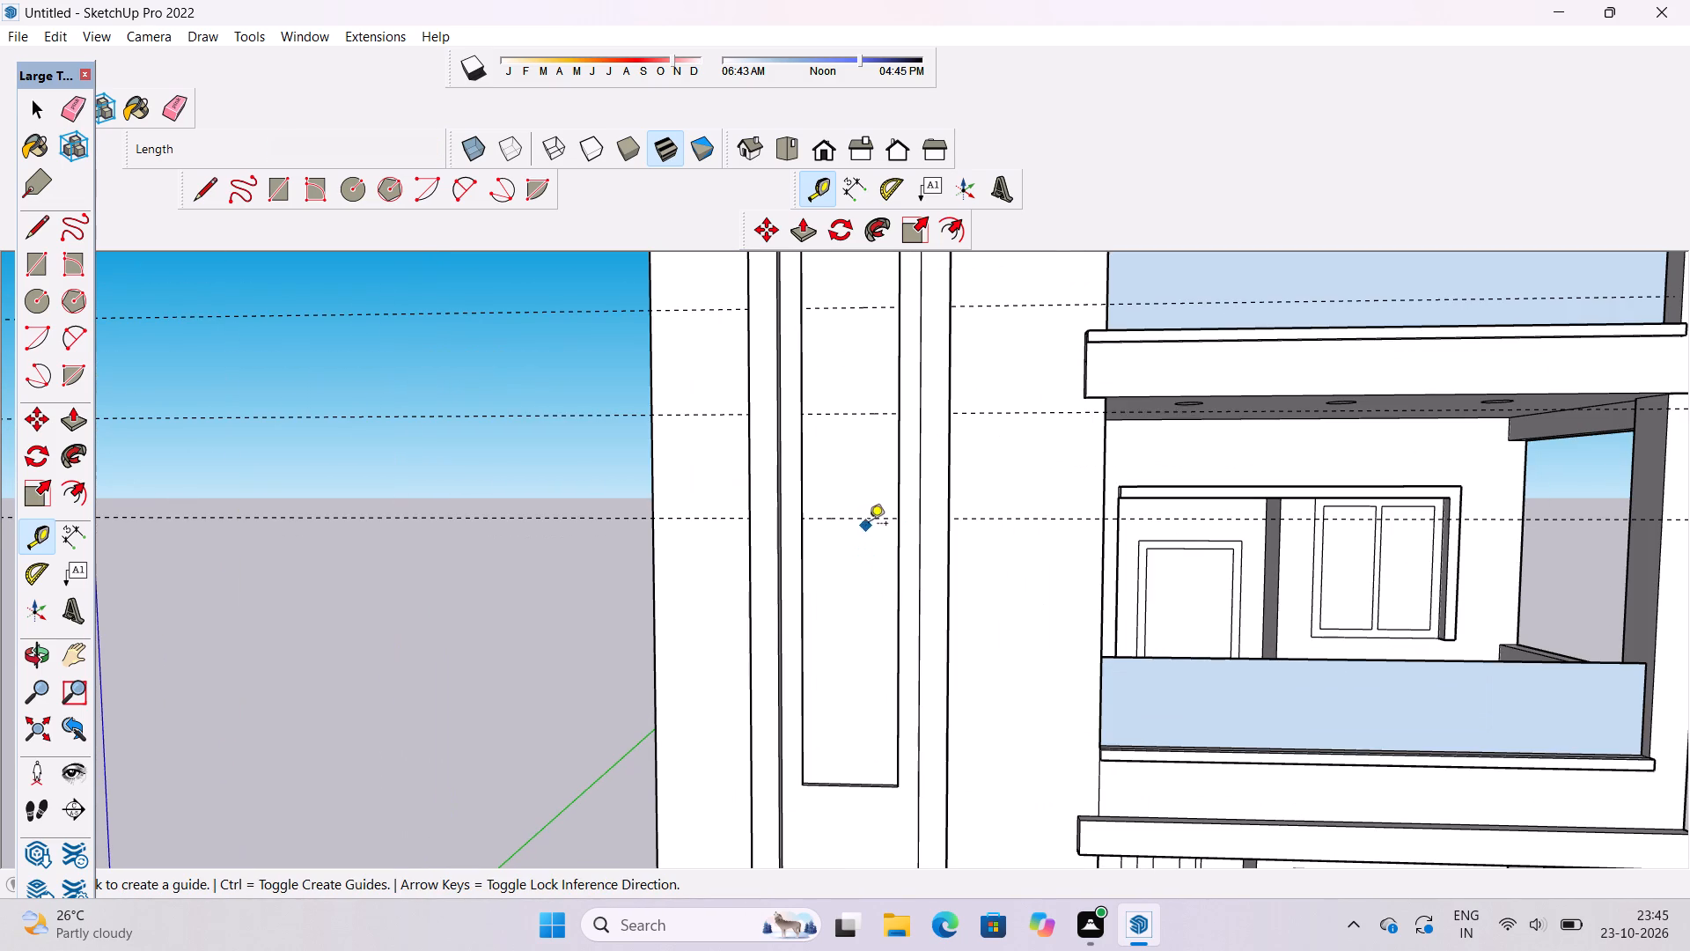
left_click(878, 520)
type("15'")
key("Return")
Place a final horizontal guide 11' below the lowest guide on the tower's recessed panel.
scroll(872, 609, "up", 3)
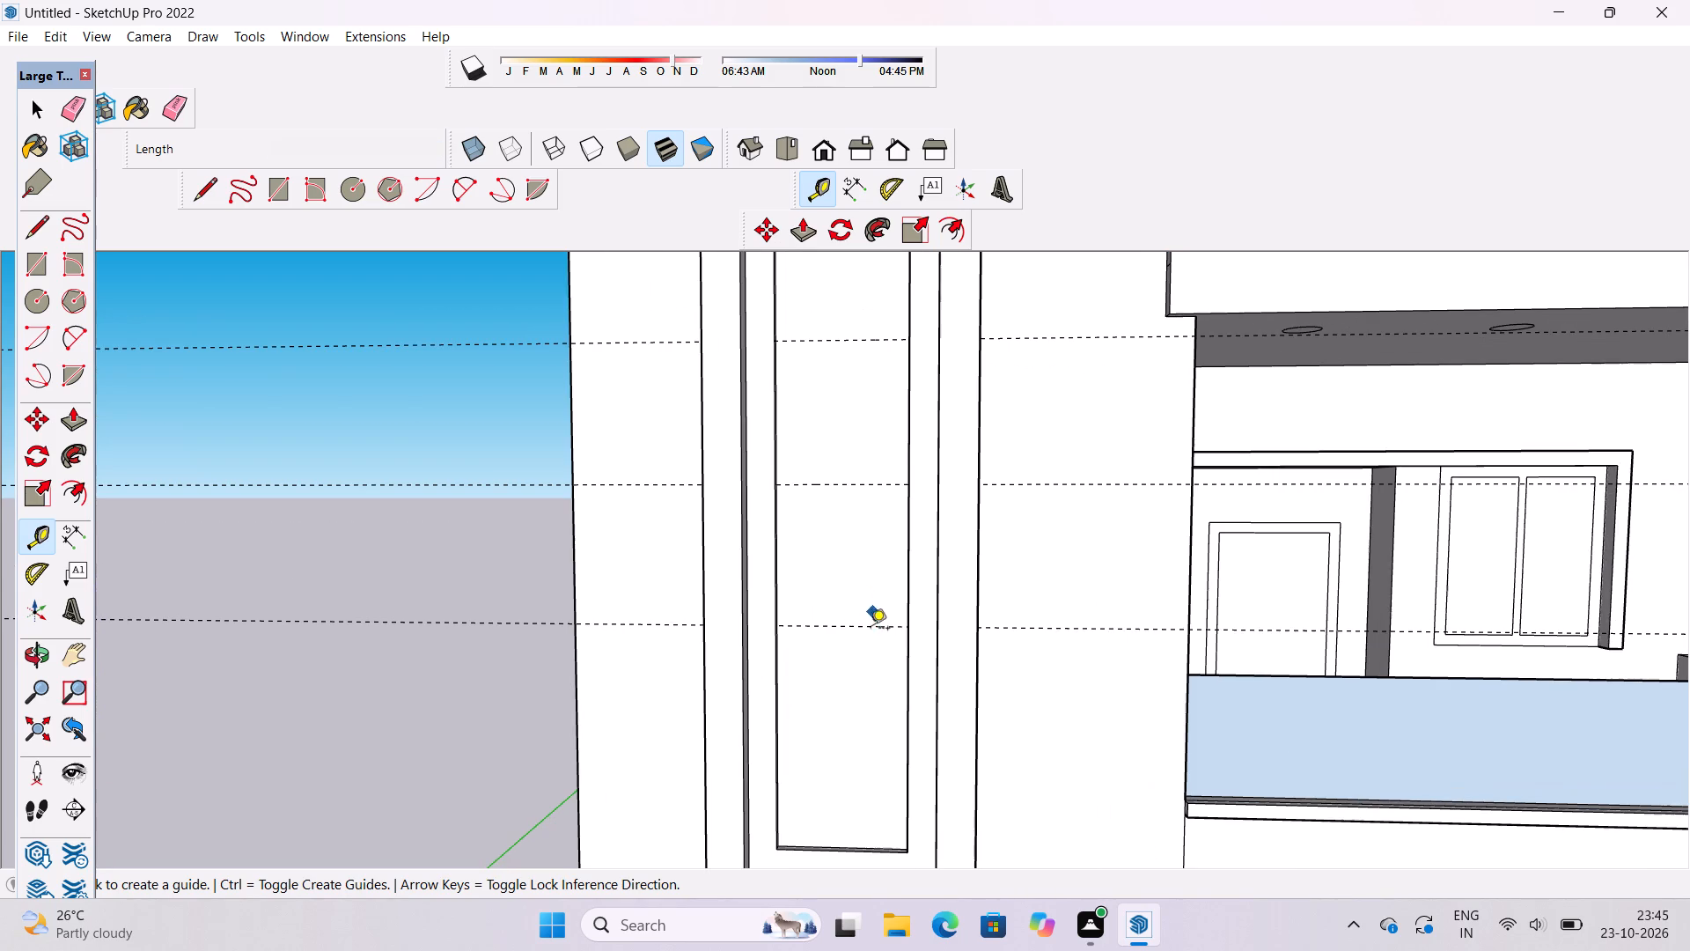
left_click(870, 631)
scroll(870, 737, "down", 2)
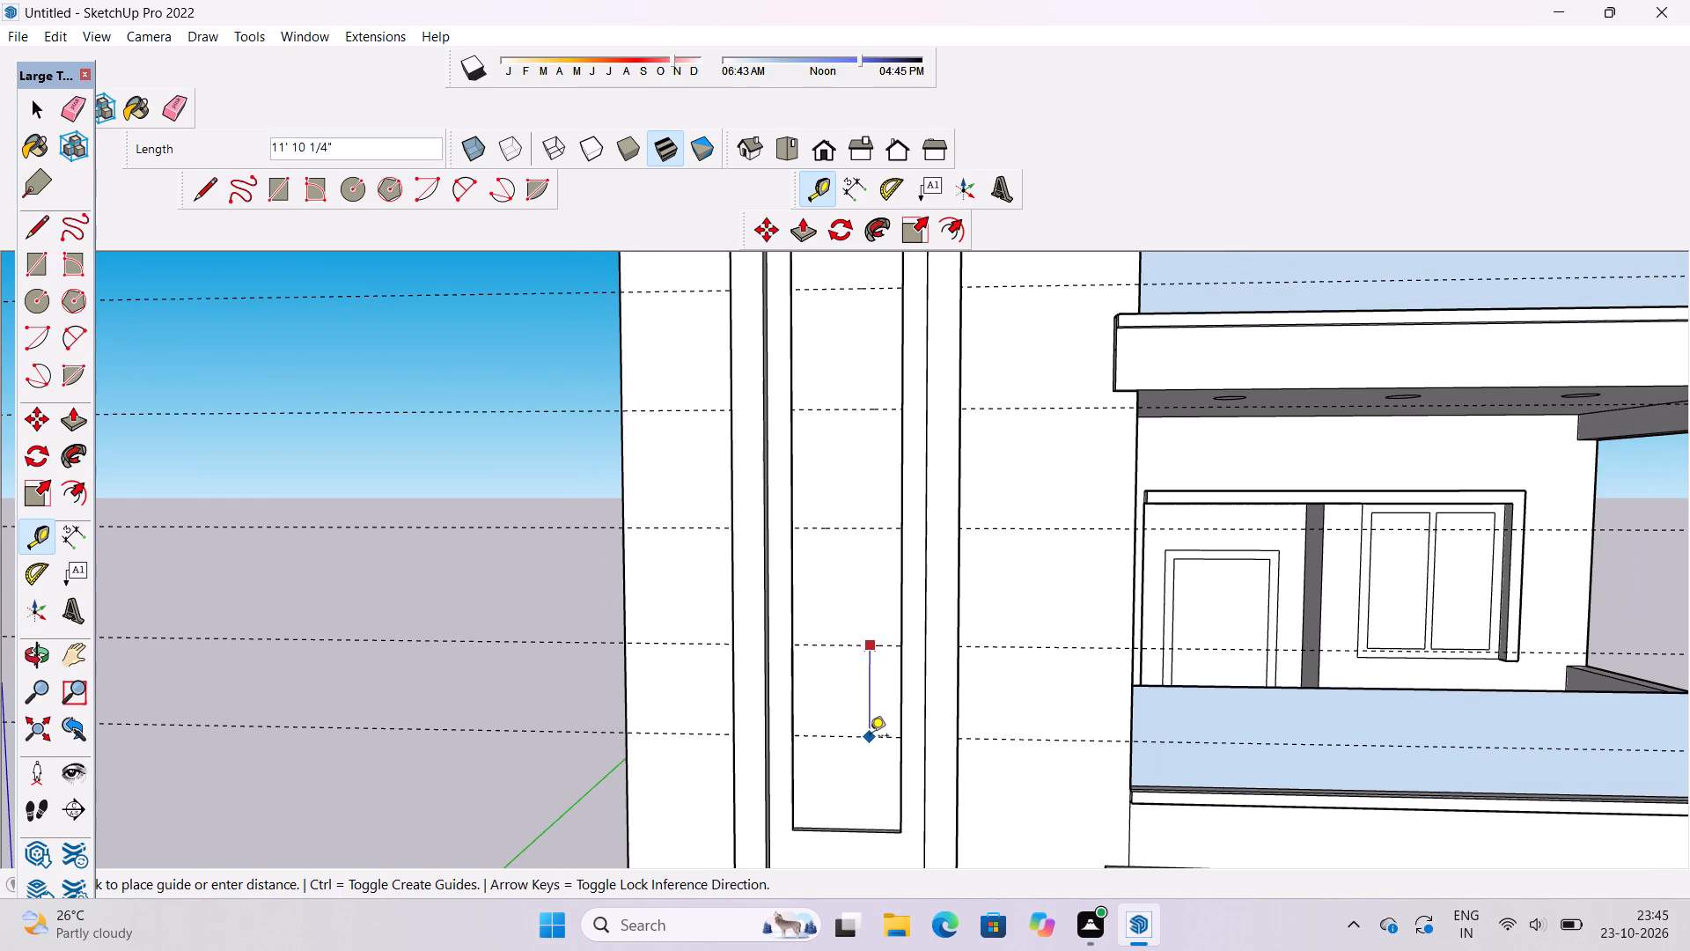
type("11'")
key("Return")
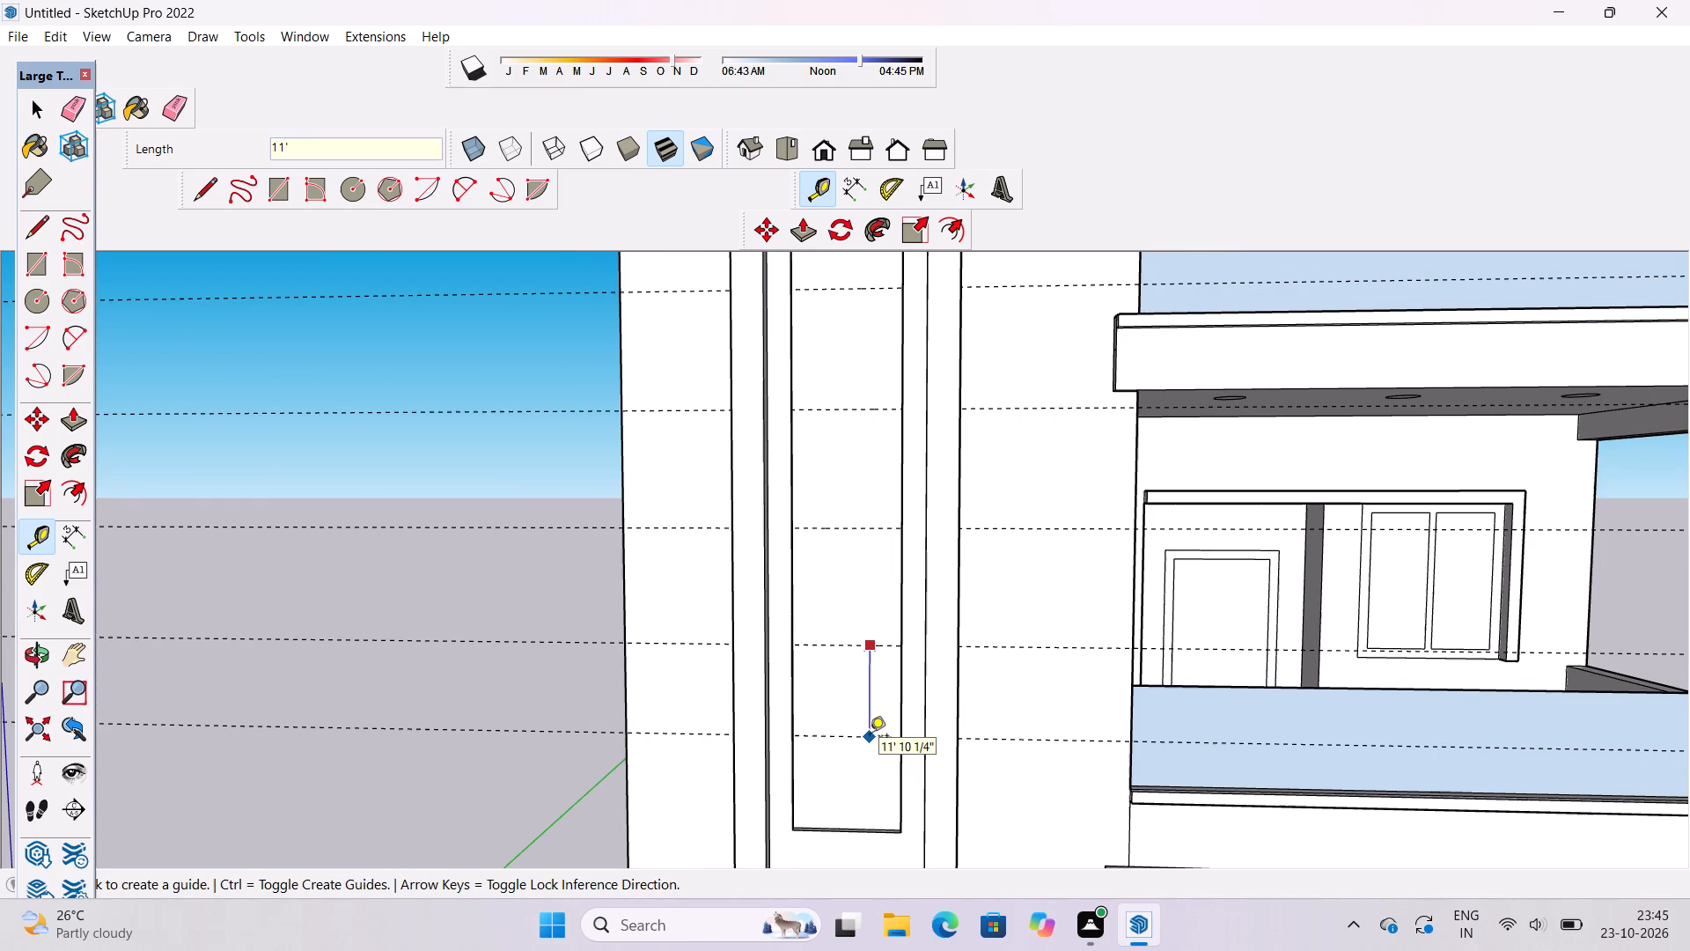
Draw 14' horizontal lines across the recessed panel from edge to edge along the two lowest guides.
key("l")
scroll(866, 750, "up", 13)
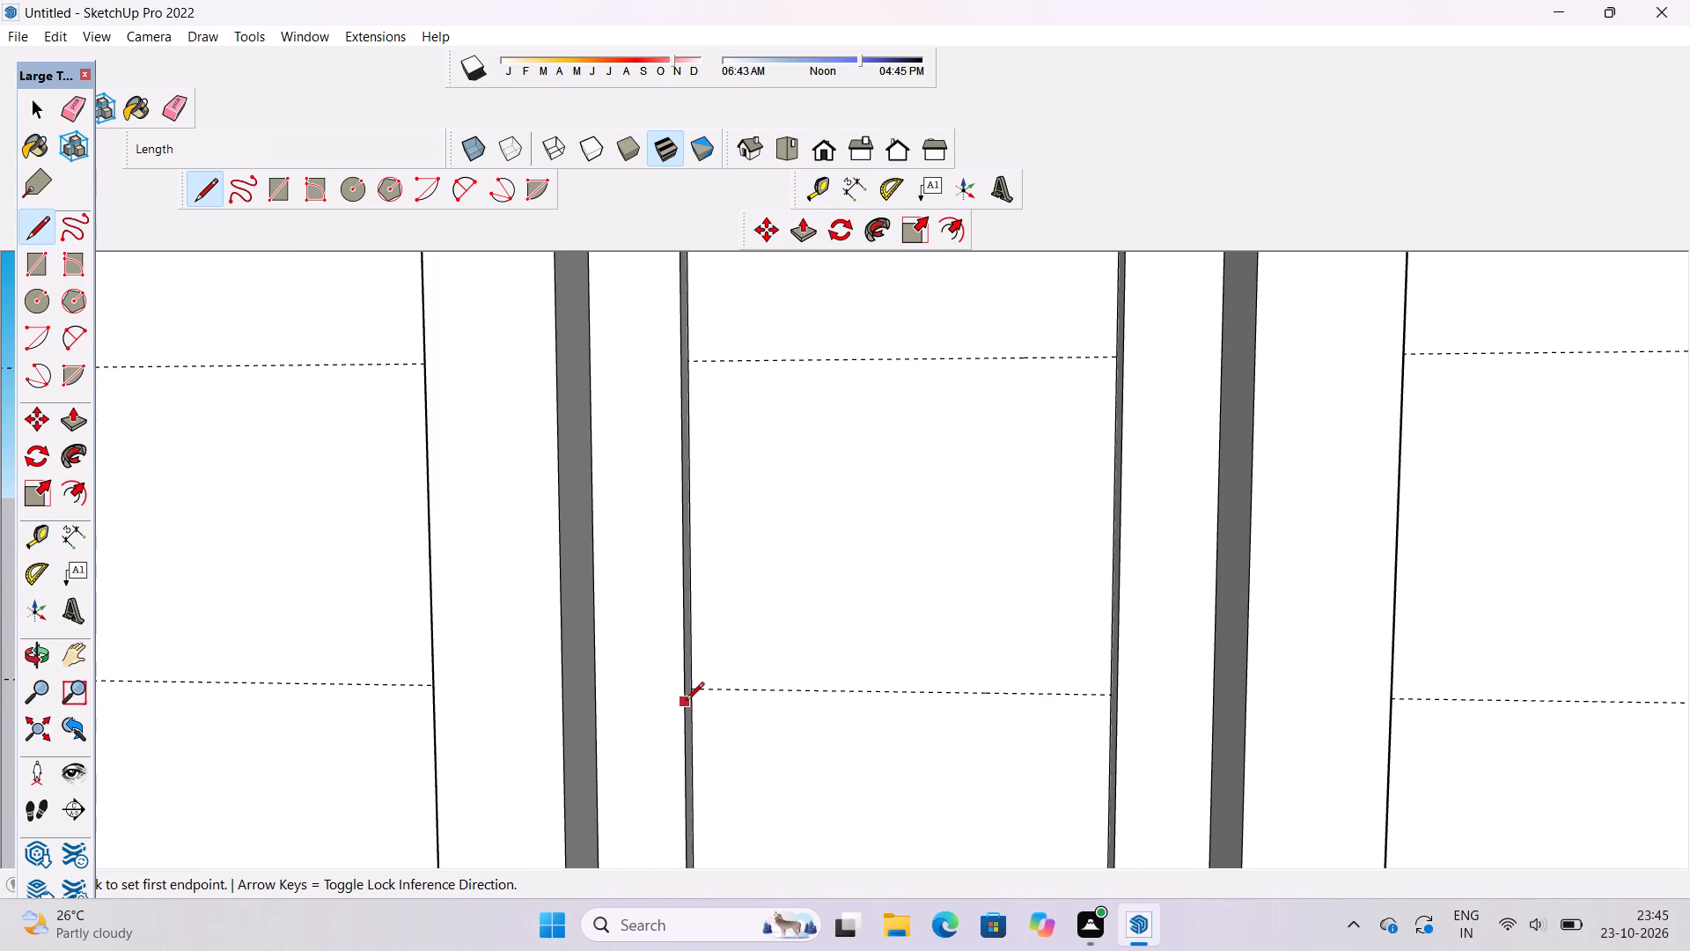
left_click(694, 692)
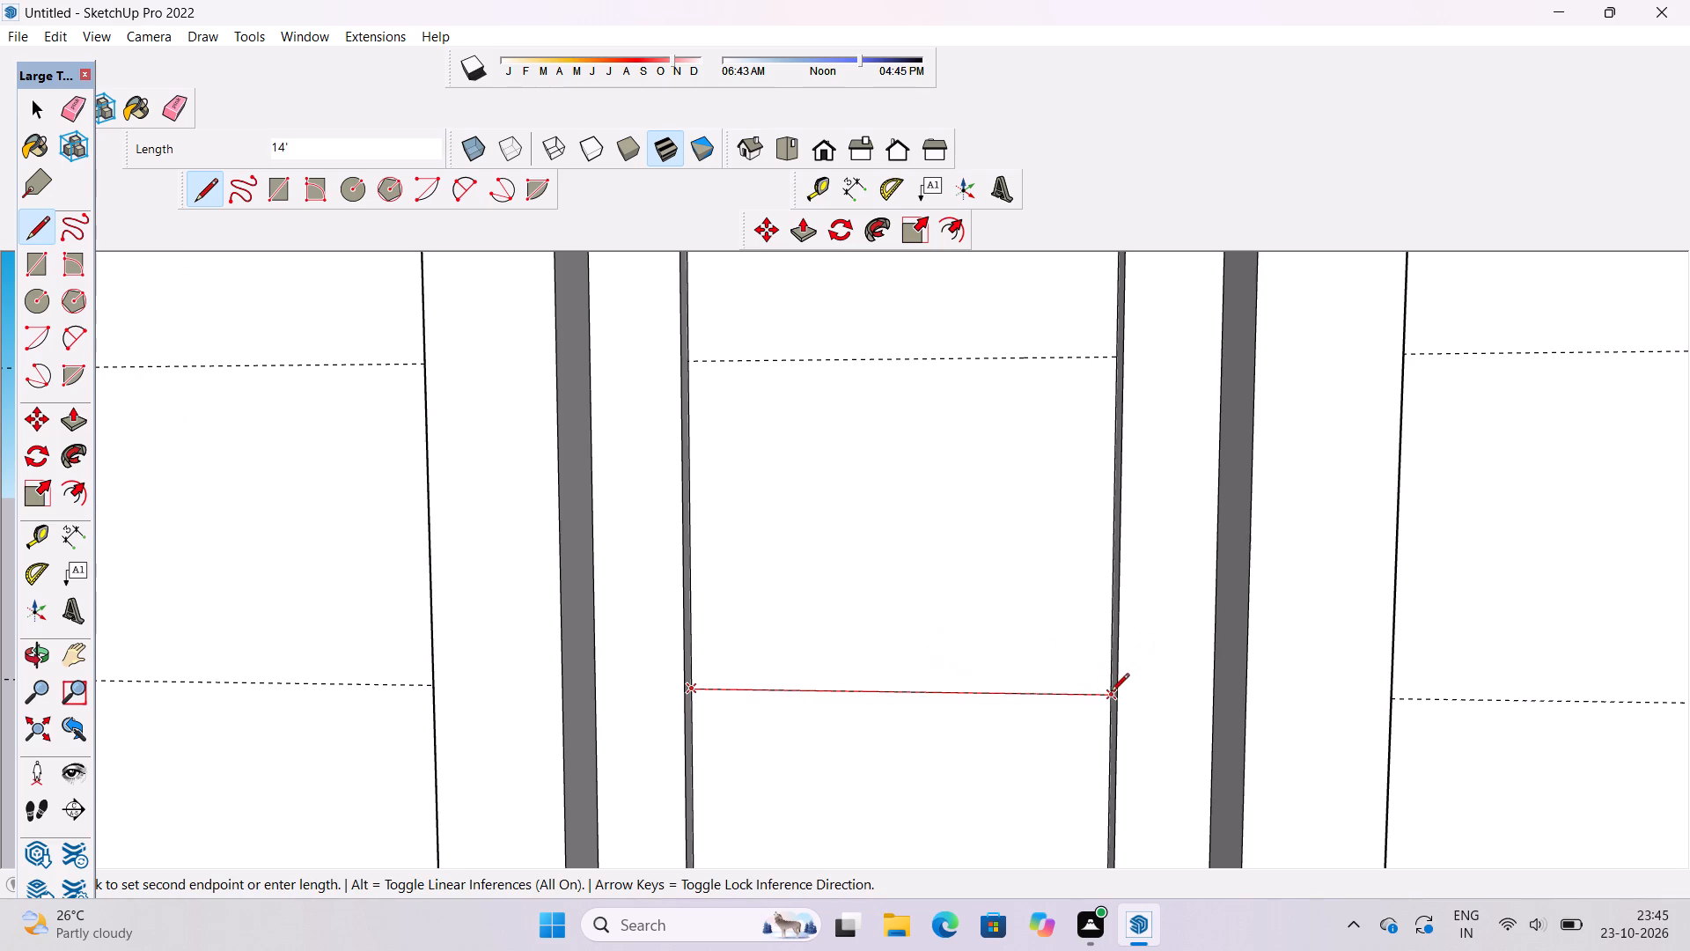
left_click(1111, 695)
scroll(1047, 739, "down", 5)
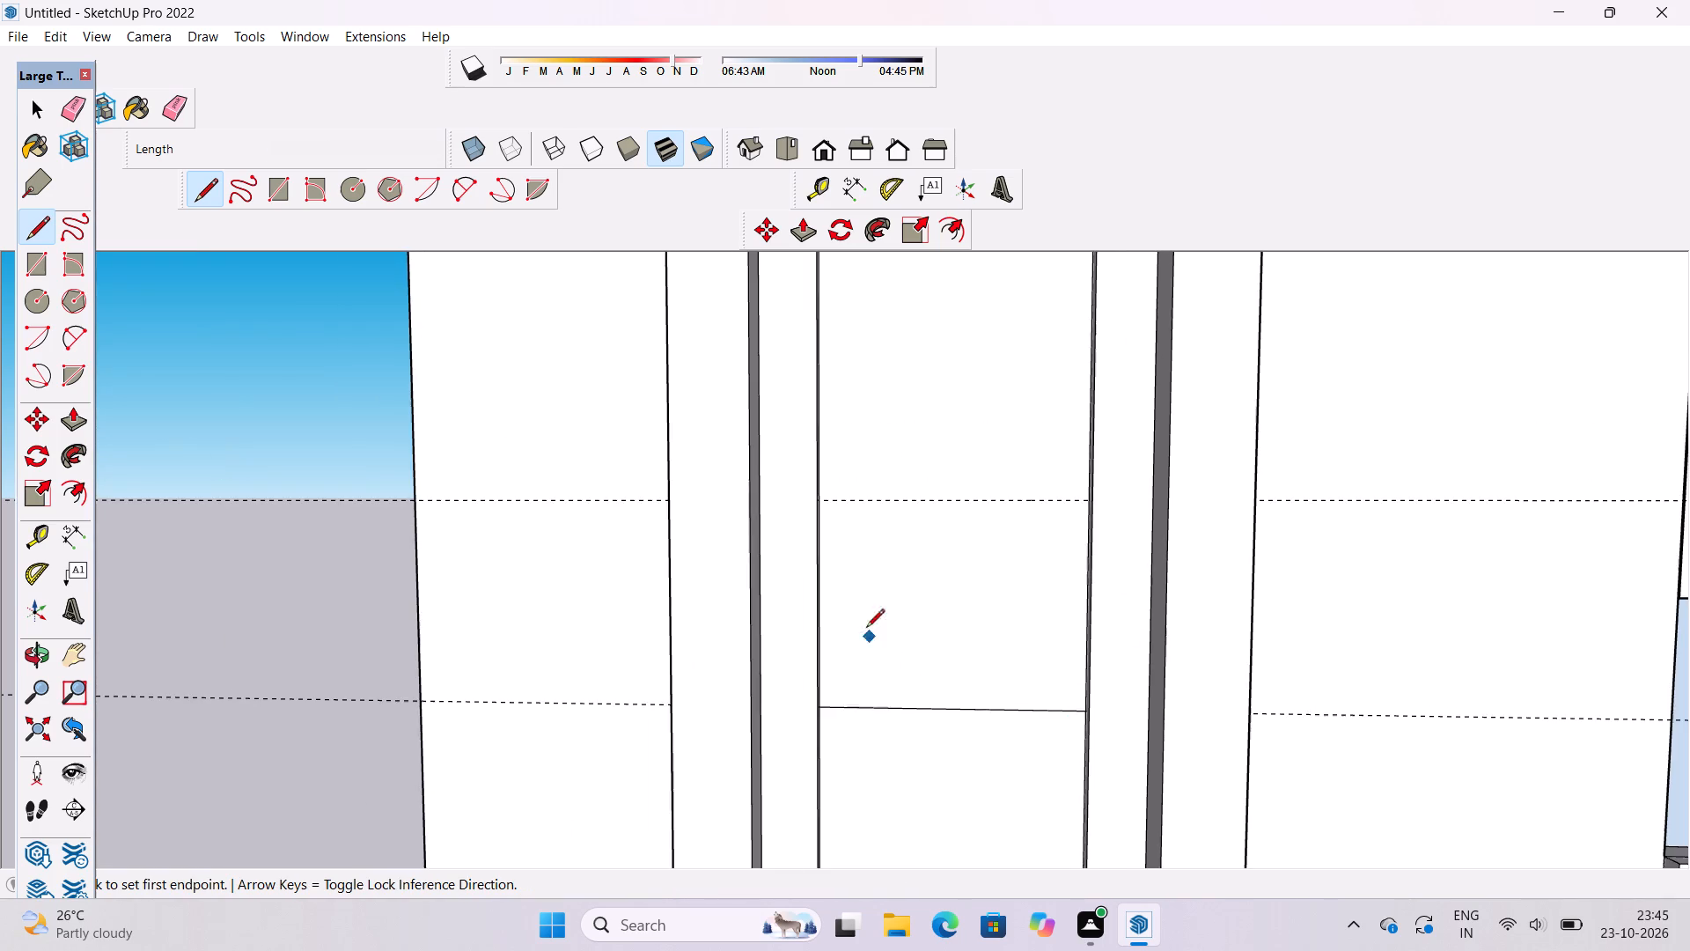
scroll(852, 552, "up", 6)
scroll(815, 409, "up", 5)
left_click(775, 489)
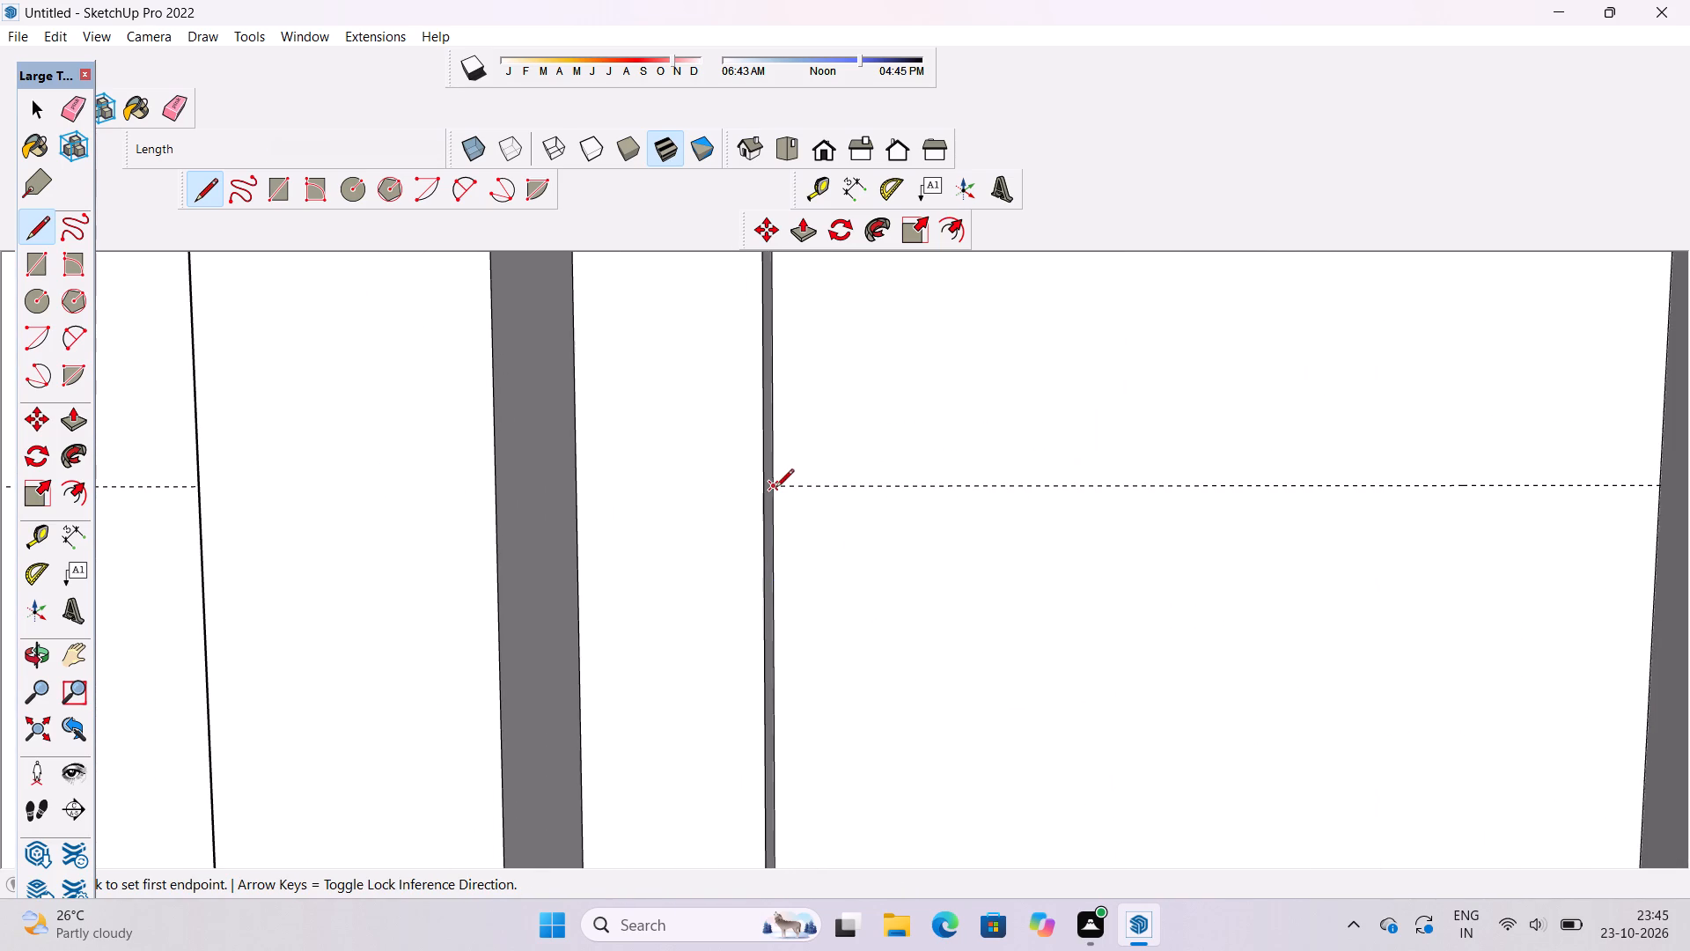
scroll(775, 489, "down", 4)
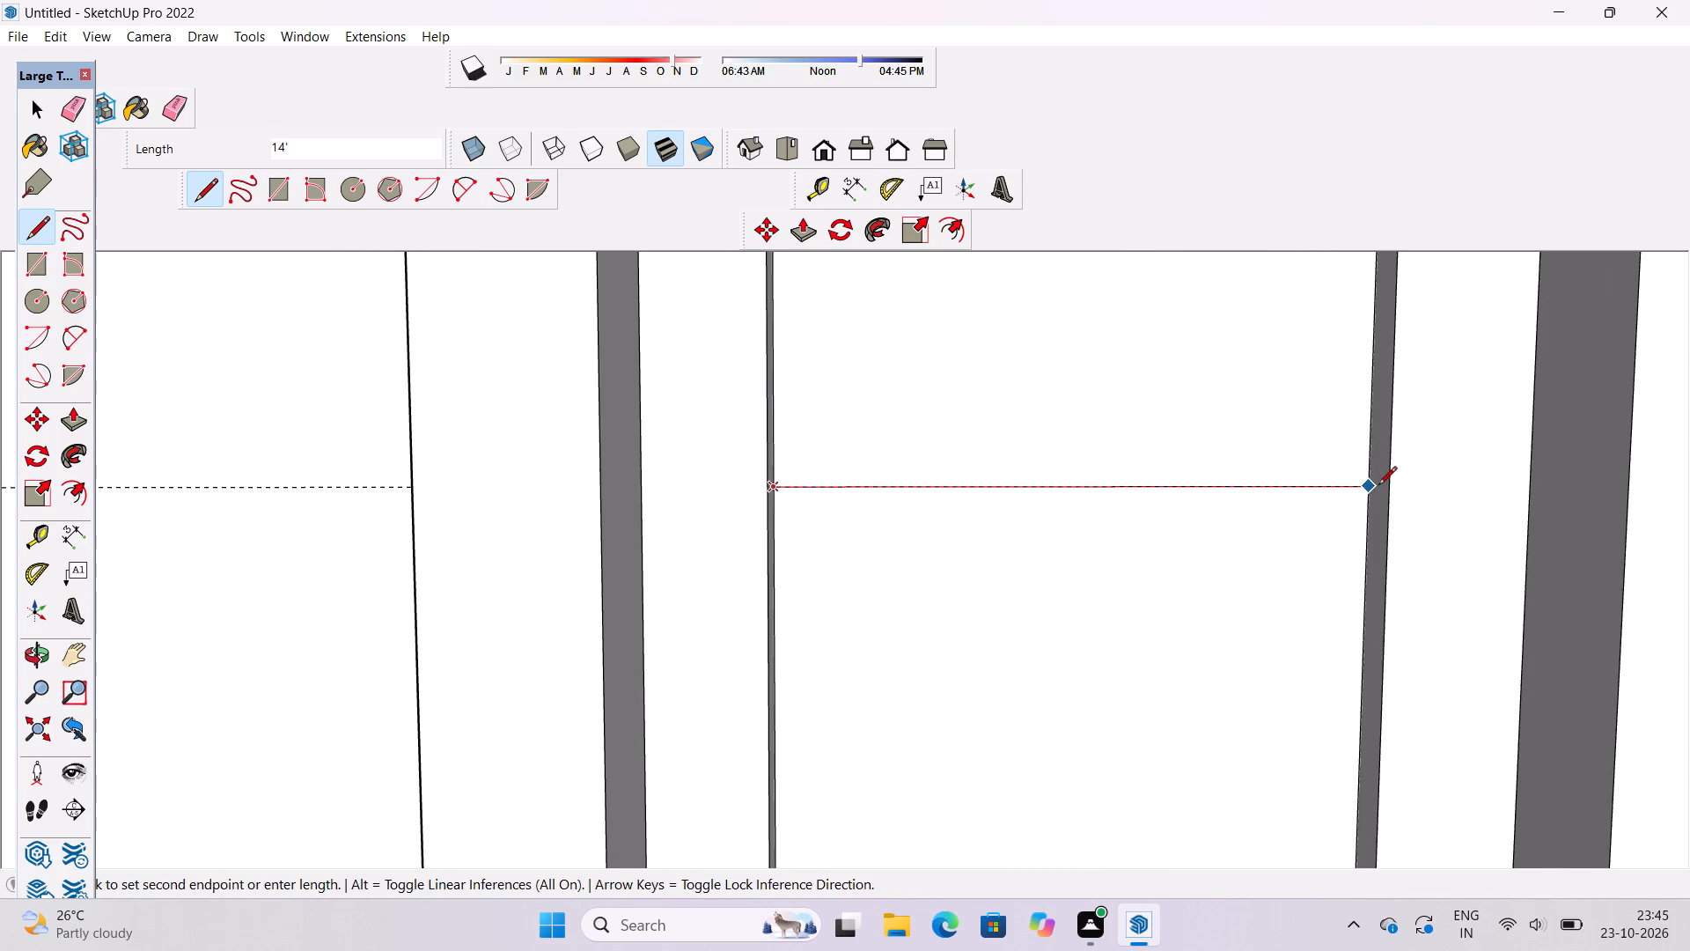
left_click(1365, 491)
Draw a horizontal line across the tower's recessed panel, edge to edge, along the third guide from the bottom.
scroll(1211, 653, "down", 14)
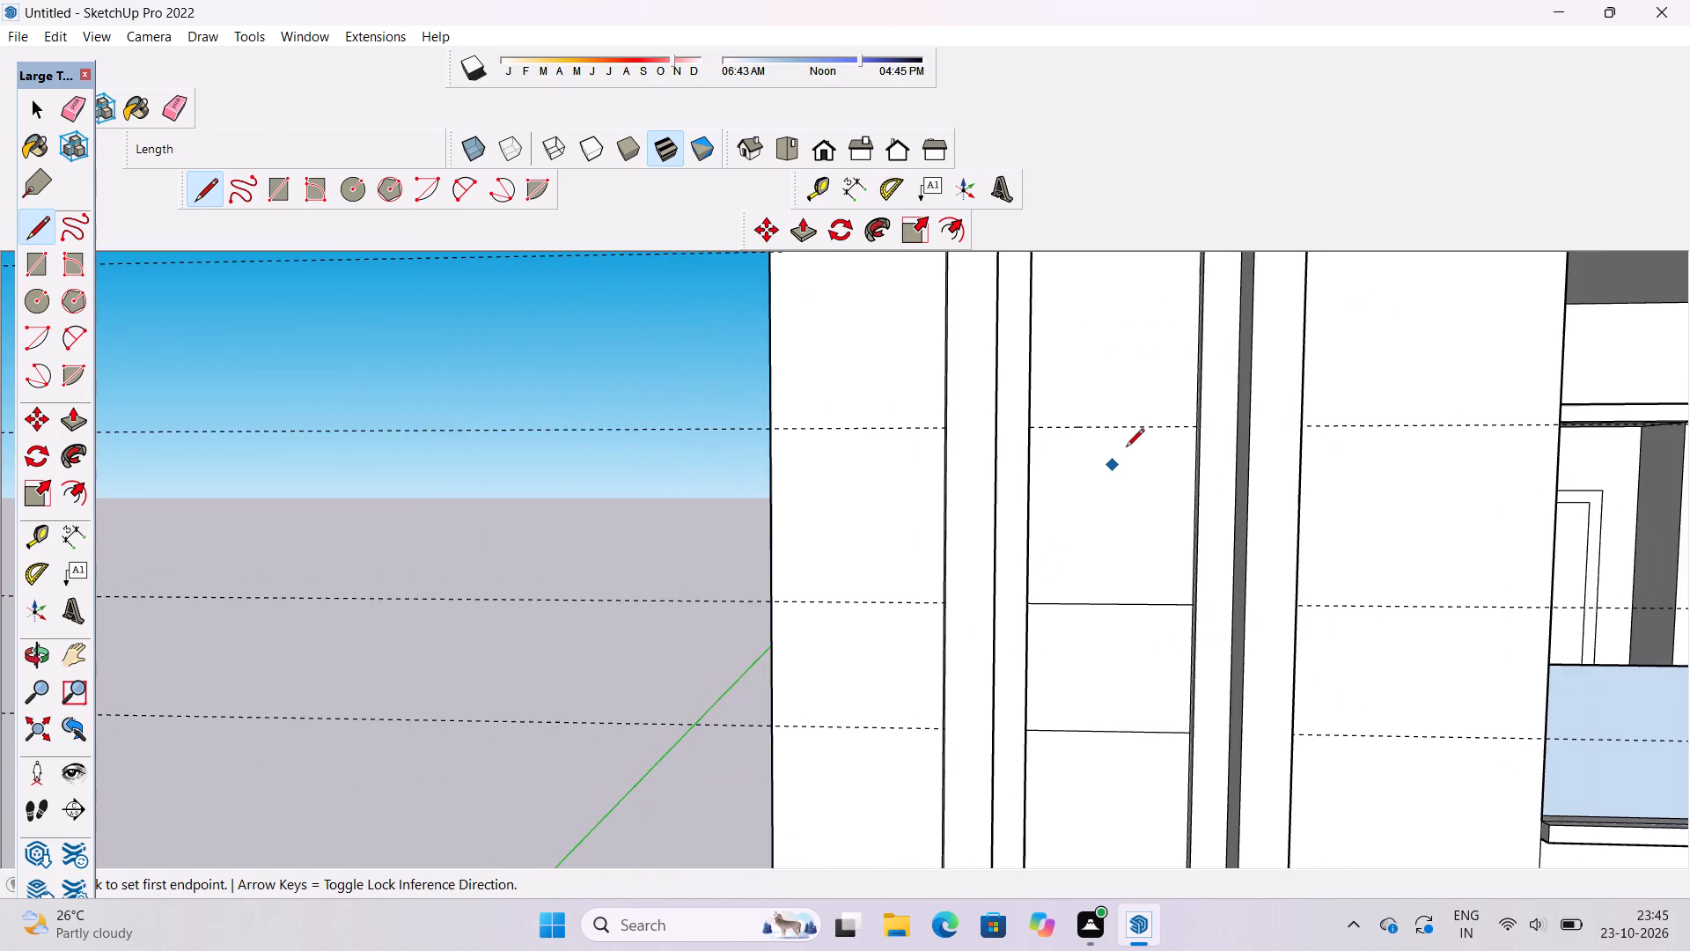
scroll(1128, 445, "up", 7)
scroll(975, 444, "up", 14)
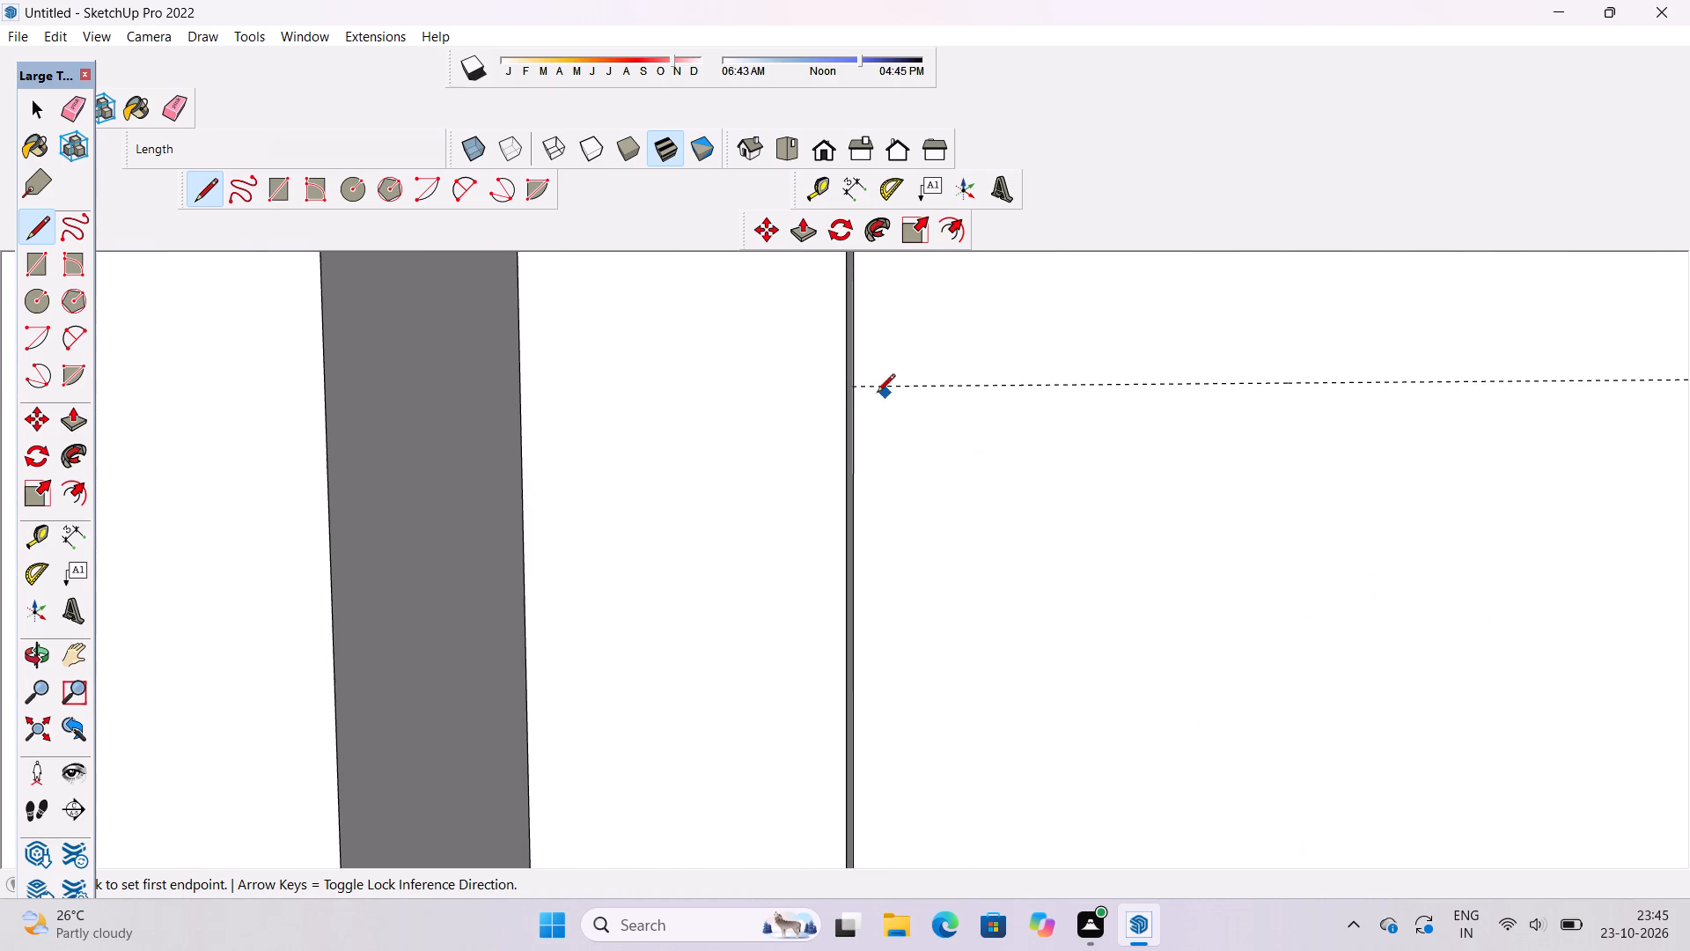
left_click(859, 392)
scroll(777, 457, "down", 6)
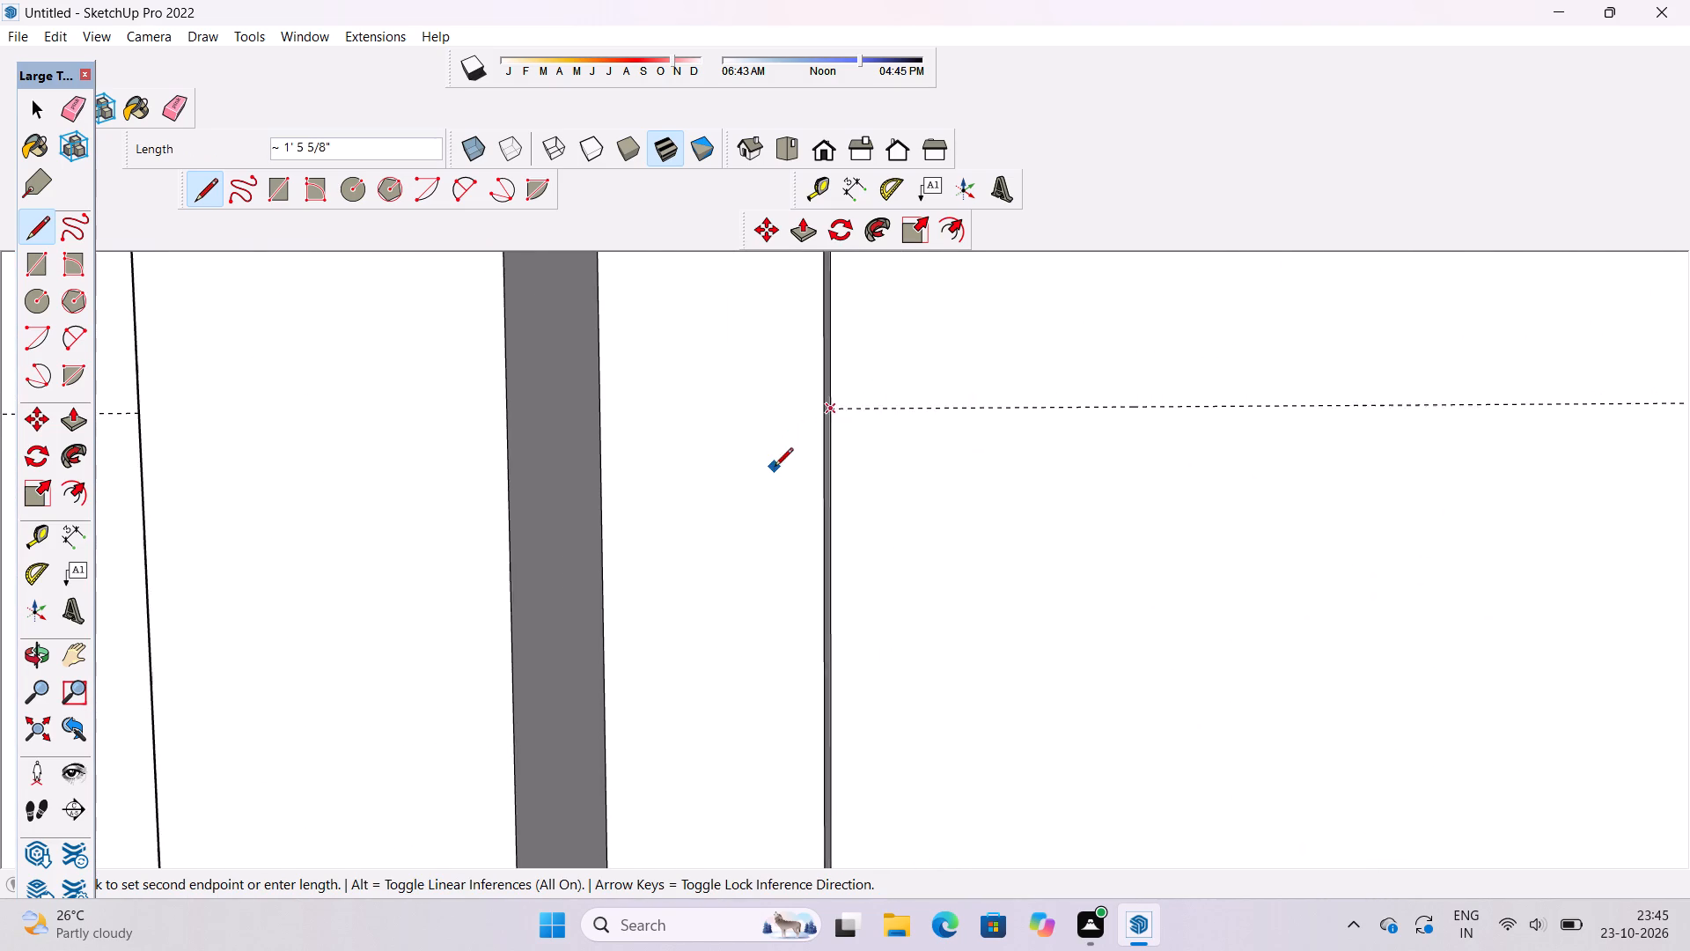
scroll(775, 468, "down", 10)
scroll(1119, 445, "up", 13)
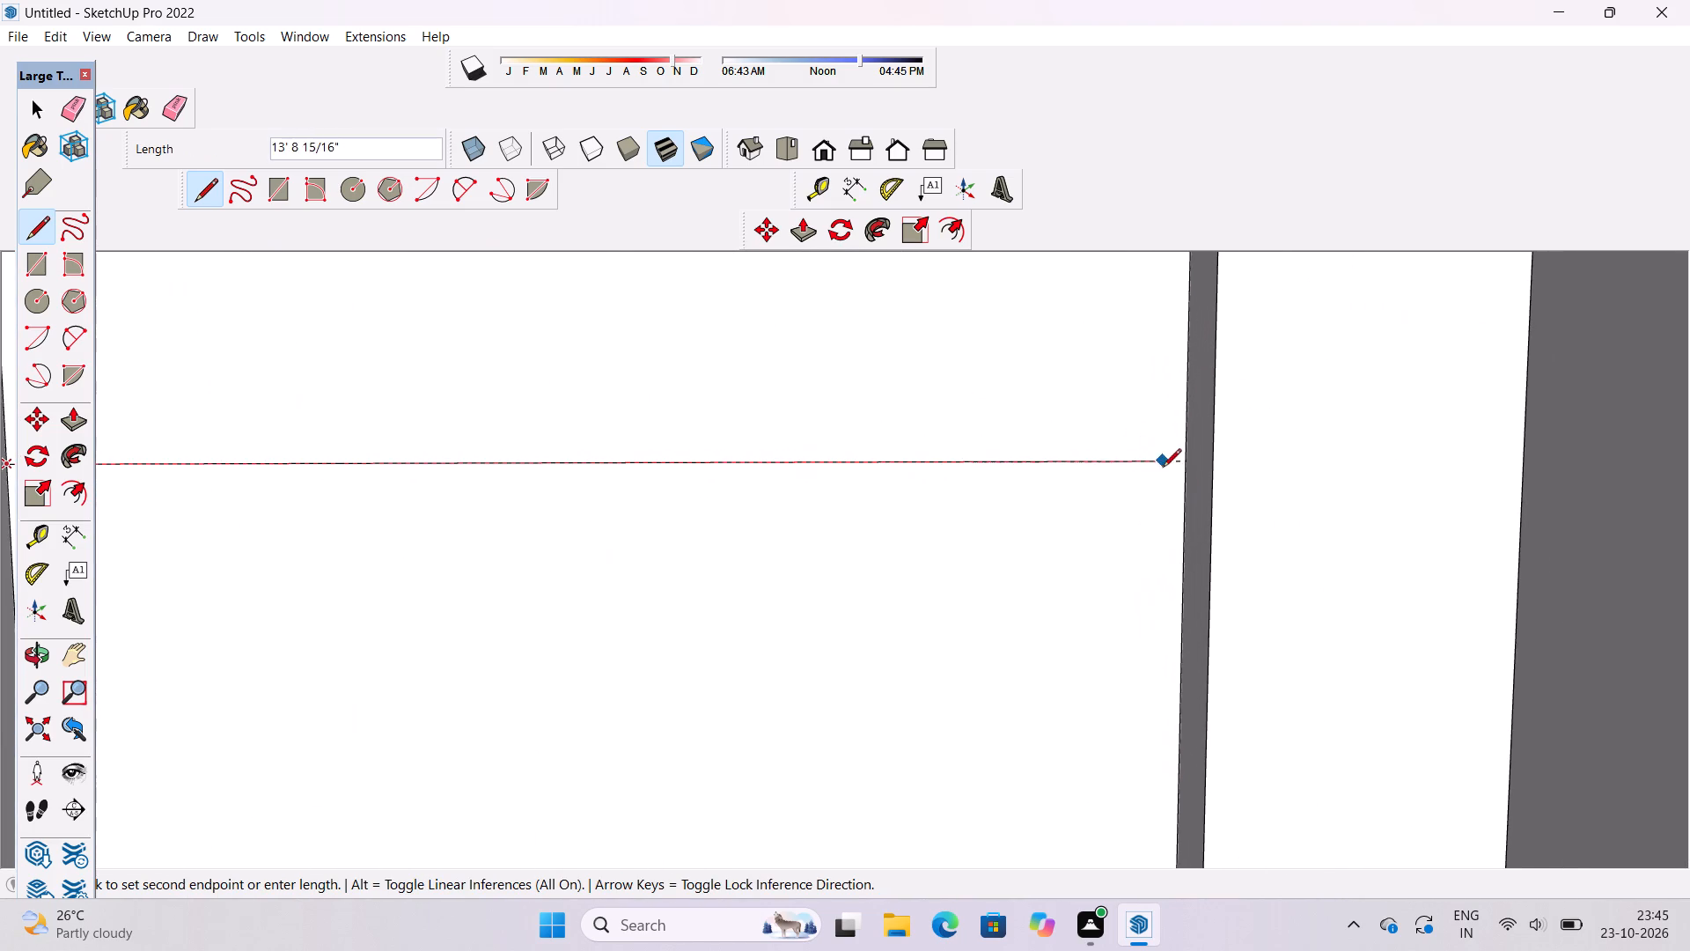
left_click(1184, 463)
Draw another edge-to-edge horizontal line across the recessed panel along the fourth guide from the bottom.
scroll(1154, 566, "down", 12)
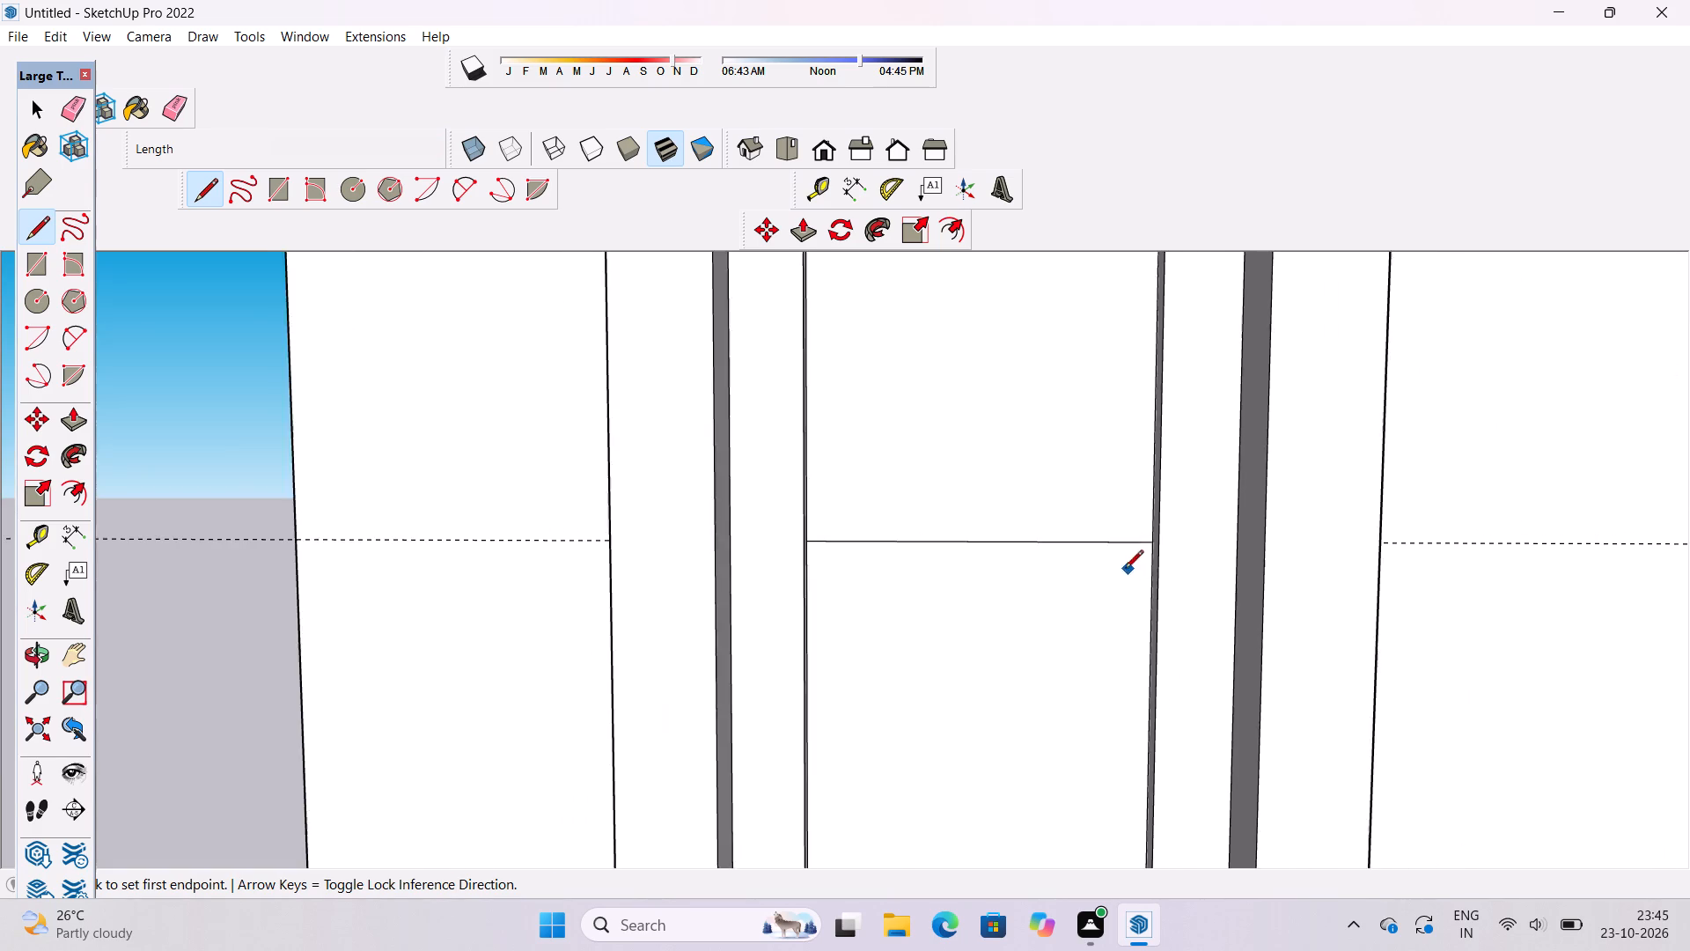
scroll(1125, 570, "down", 6)
scroll(1006, 529, "down", 3)
scroll(1019, 329, "up", 12)
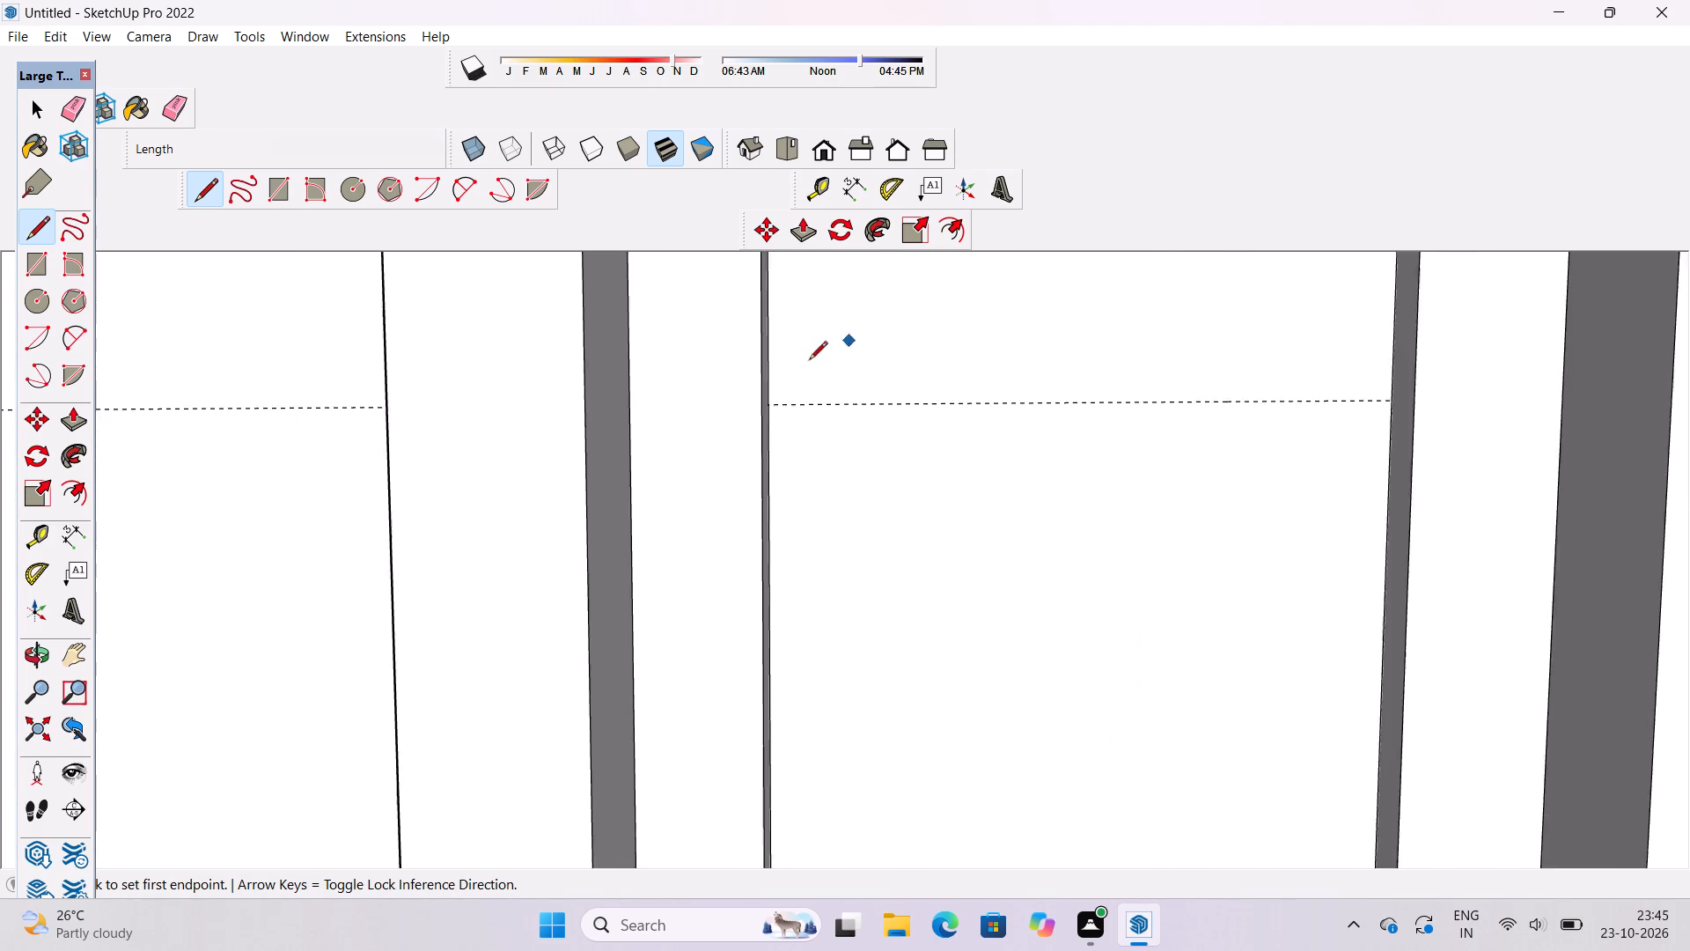
scroll(809, 361, "up", 9)
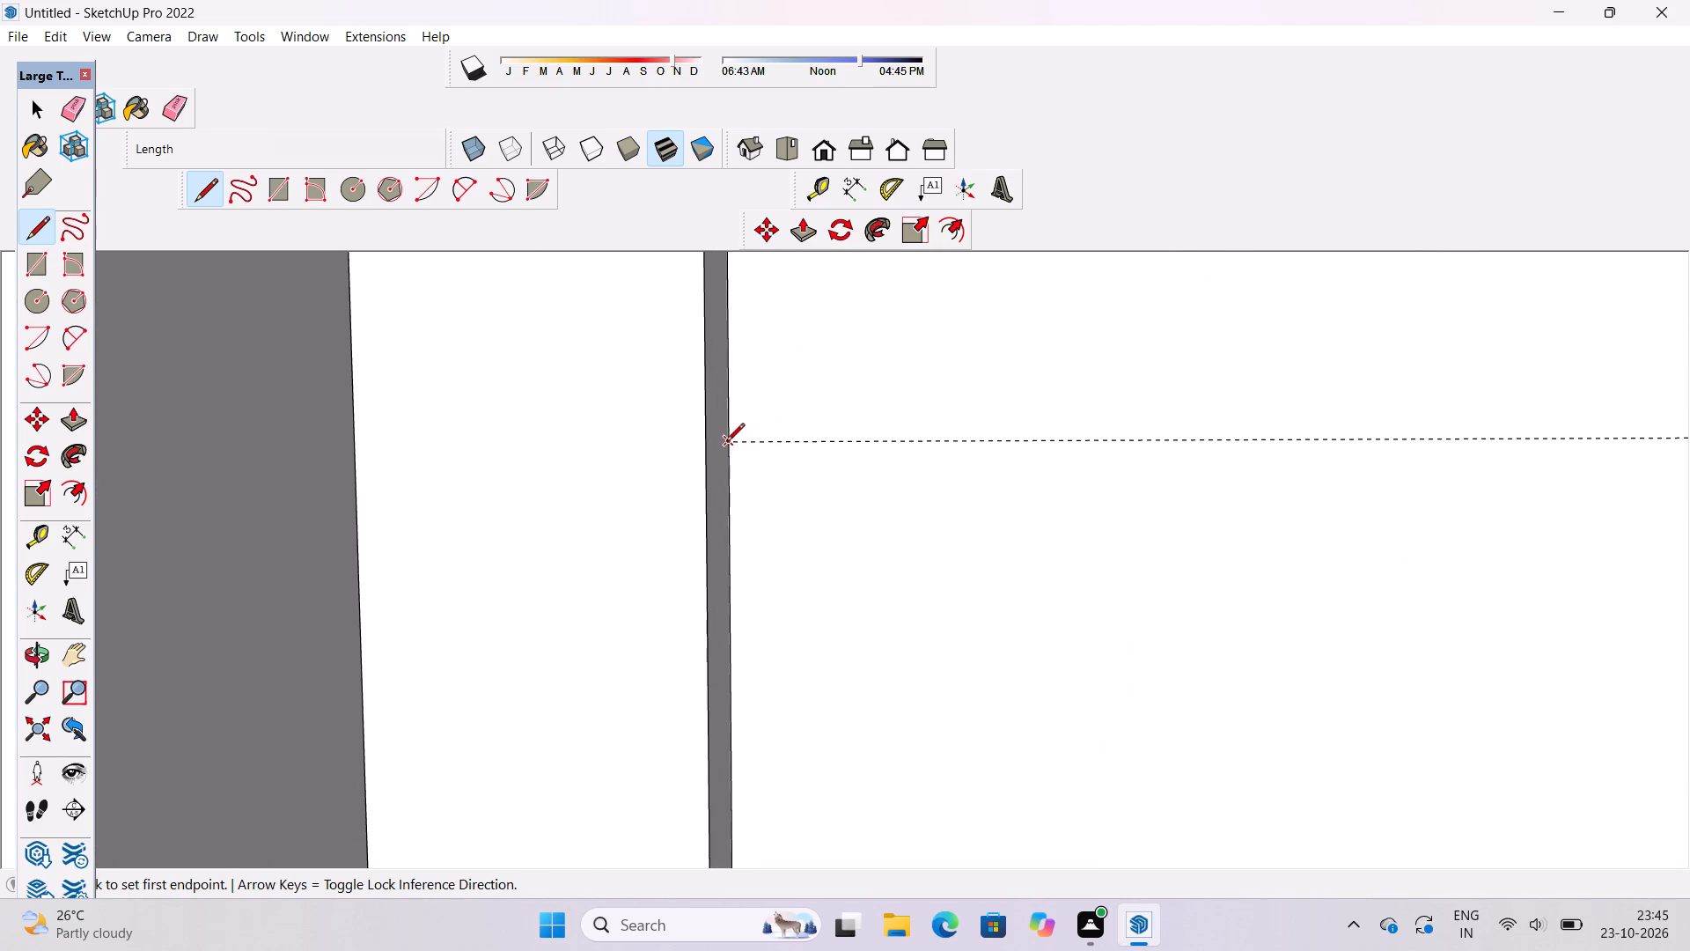
left_click(725, 444)
scroll(725, 448, "down", 13)
scroll(1016, 448, "up", 6)
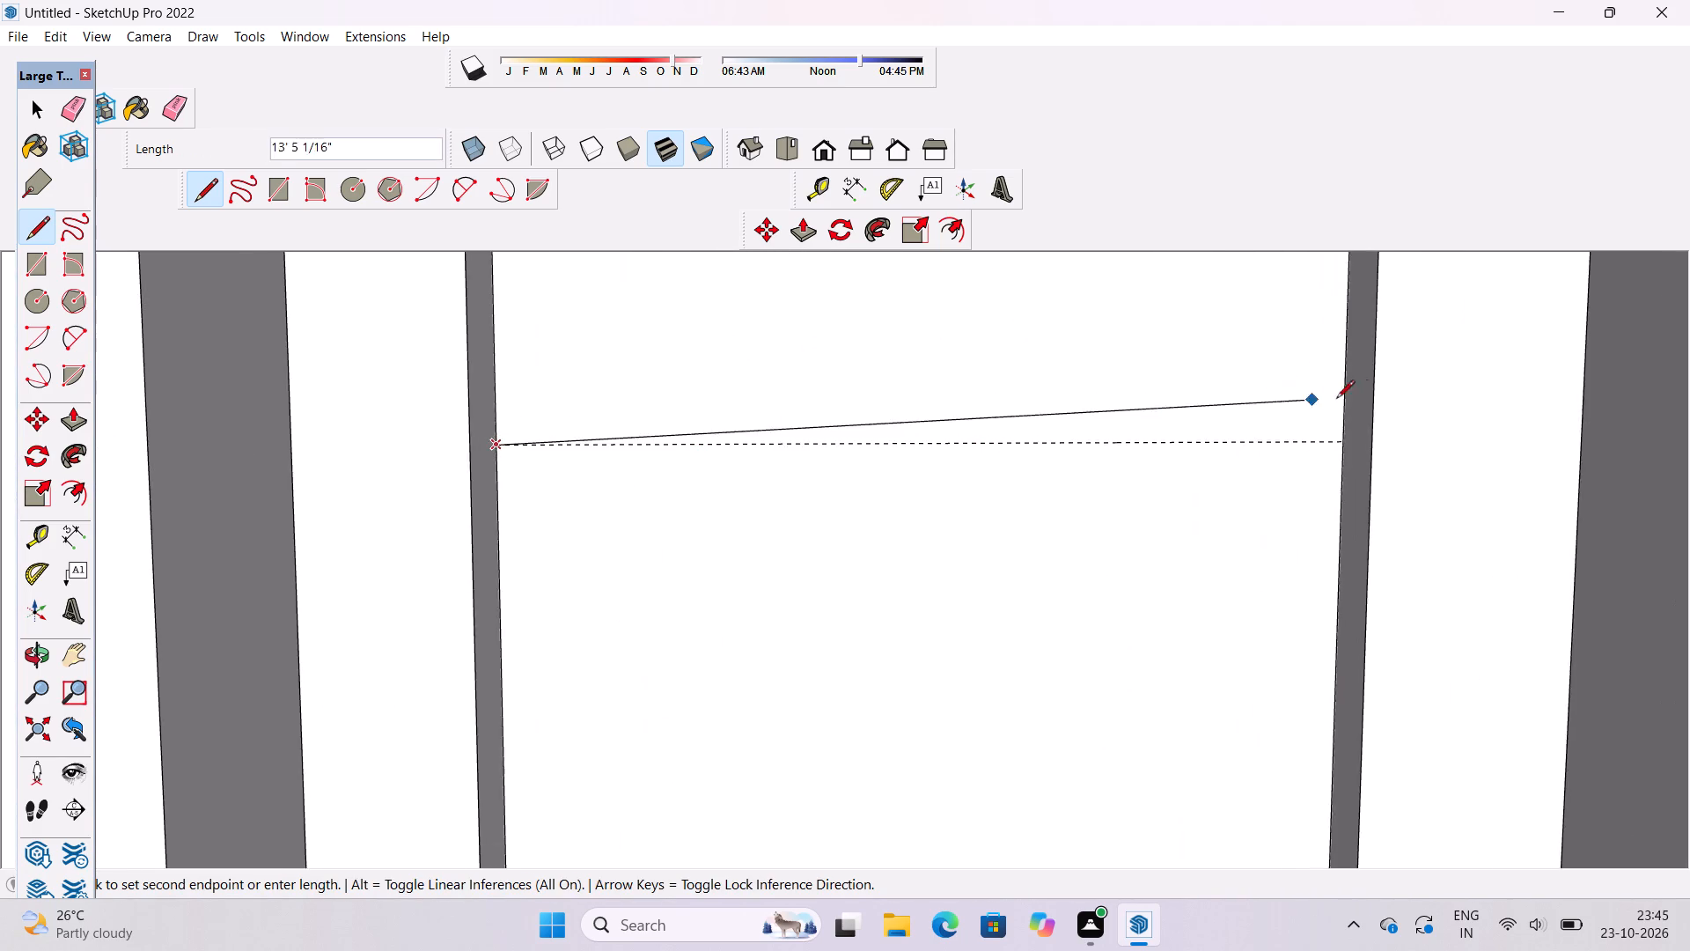
scroll(1353, 408, "up", 5)
left_click(1340, 458)
Draw a 14' horizontal line across the recessed panel from edge to edge along the topmost guide.
scroll(1340, 458, "down", 10)
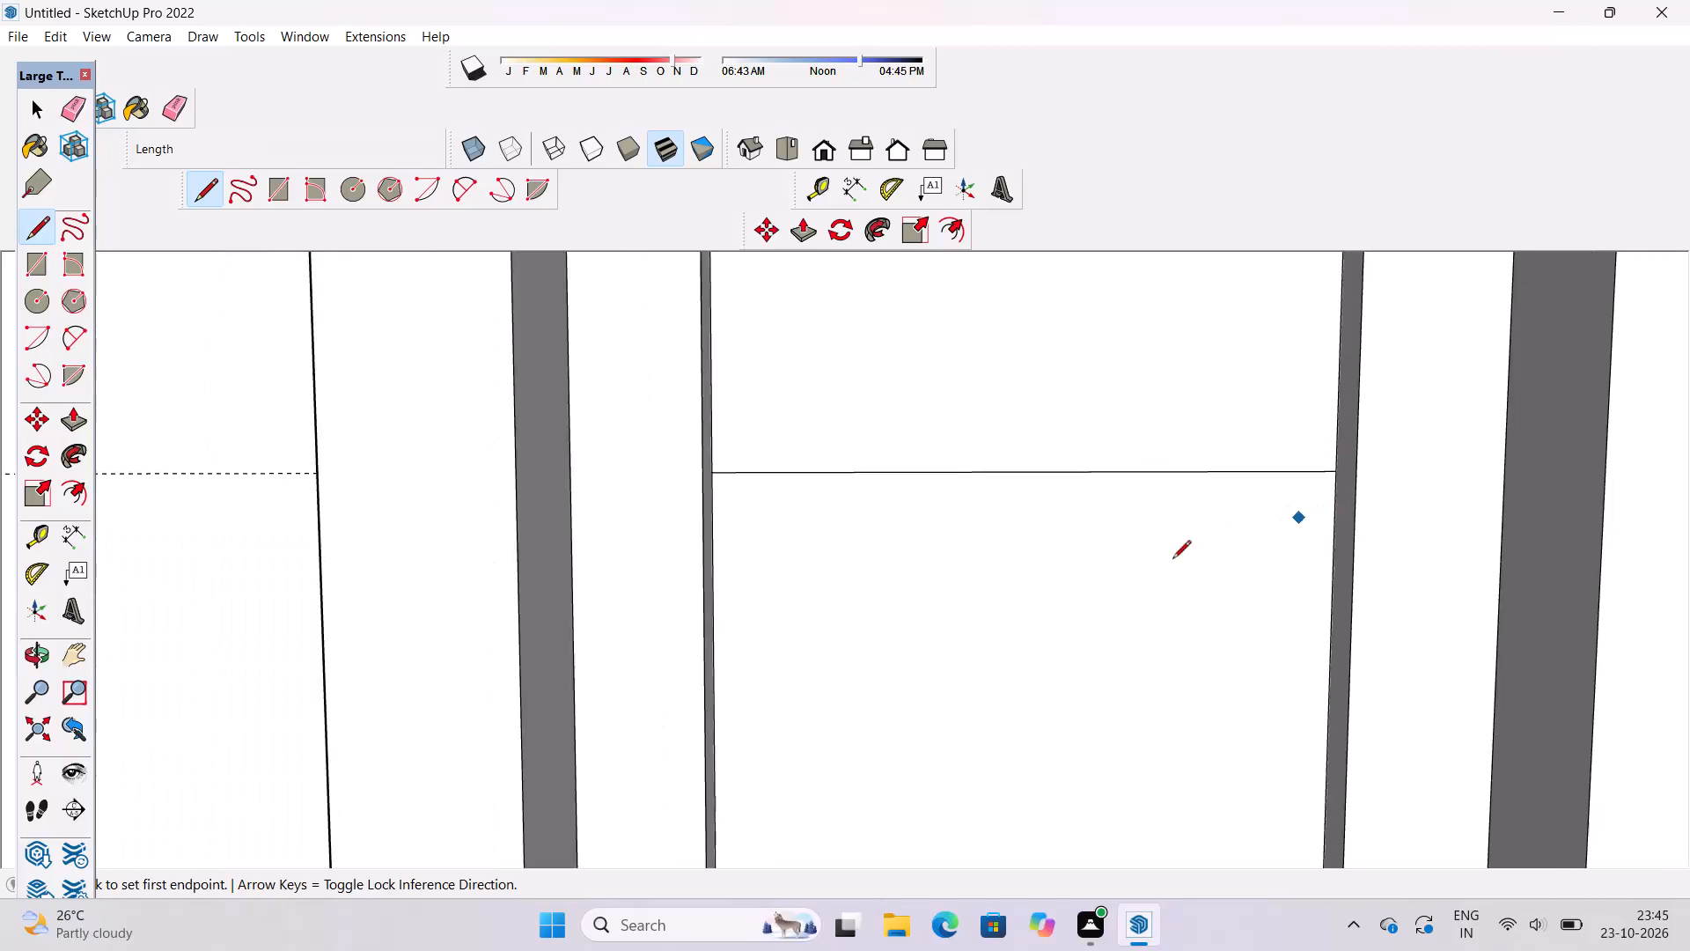
scroll(1172, 560, "down", 20)
scroll(1172, 560, "down", 3)
scroll(790, 509, "up", 11)
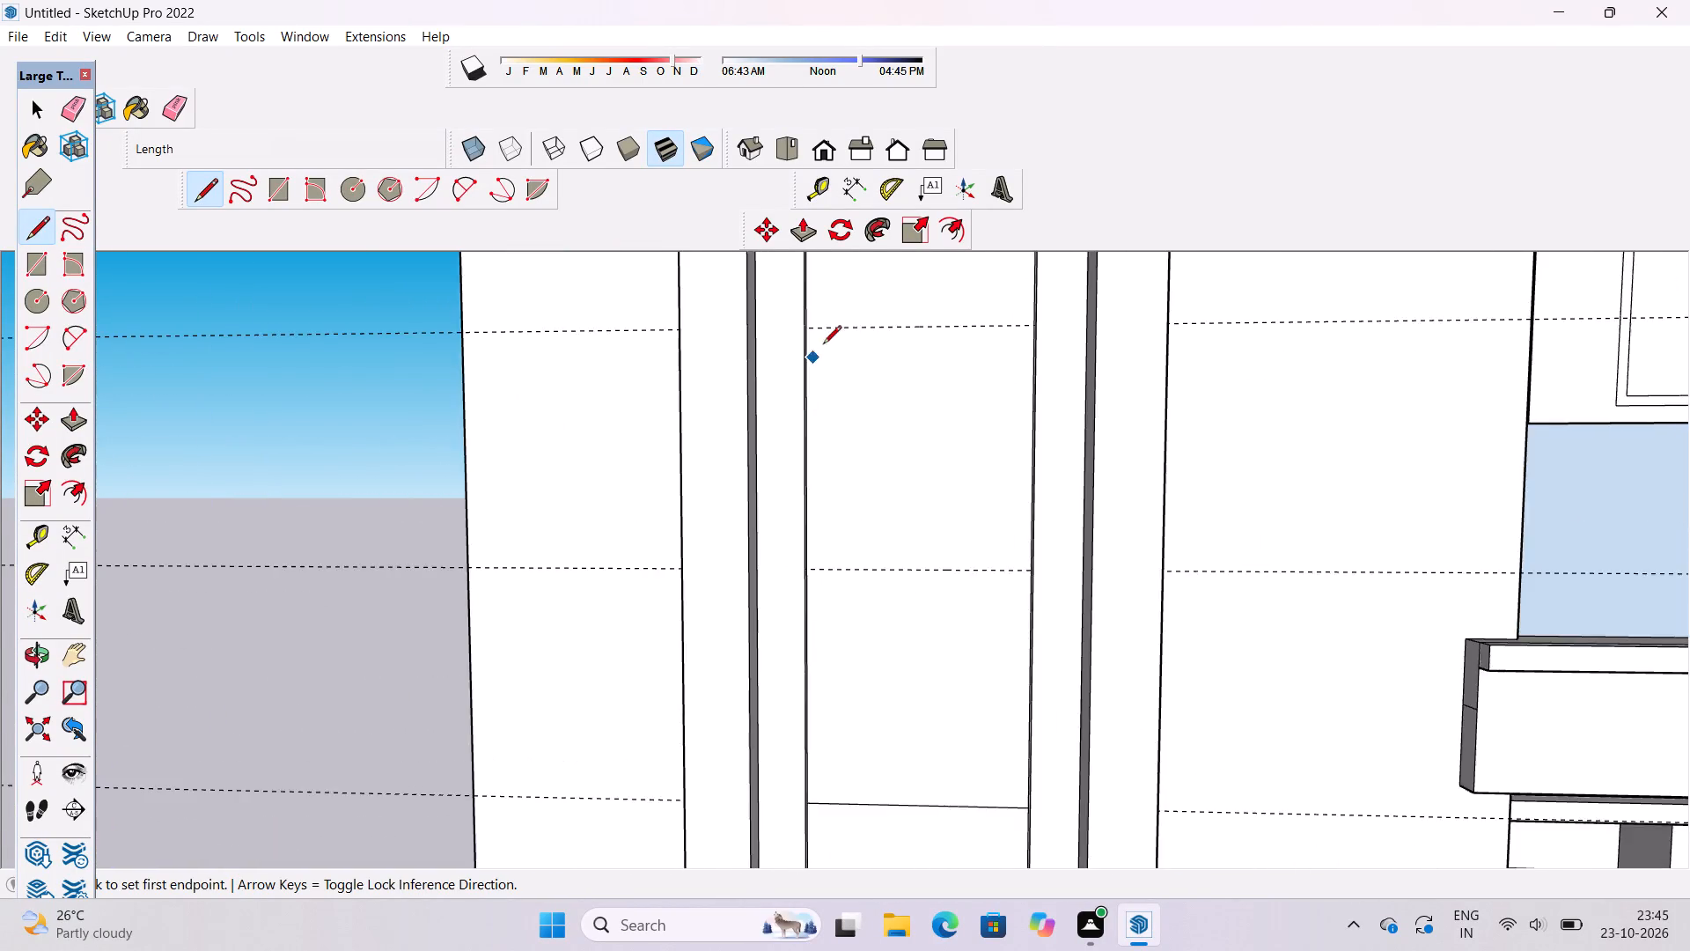
scroll(823, 345, "up", 14)
left_click(764, 308)
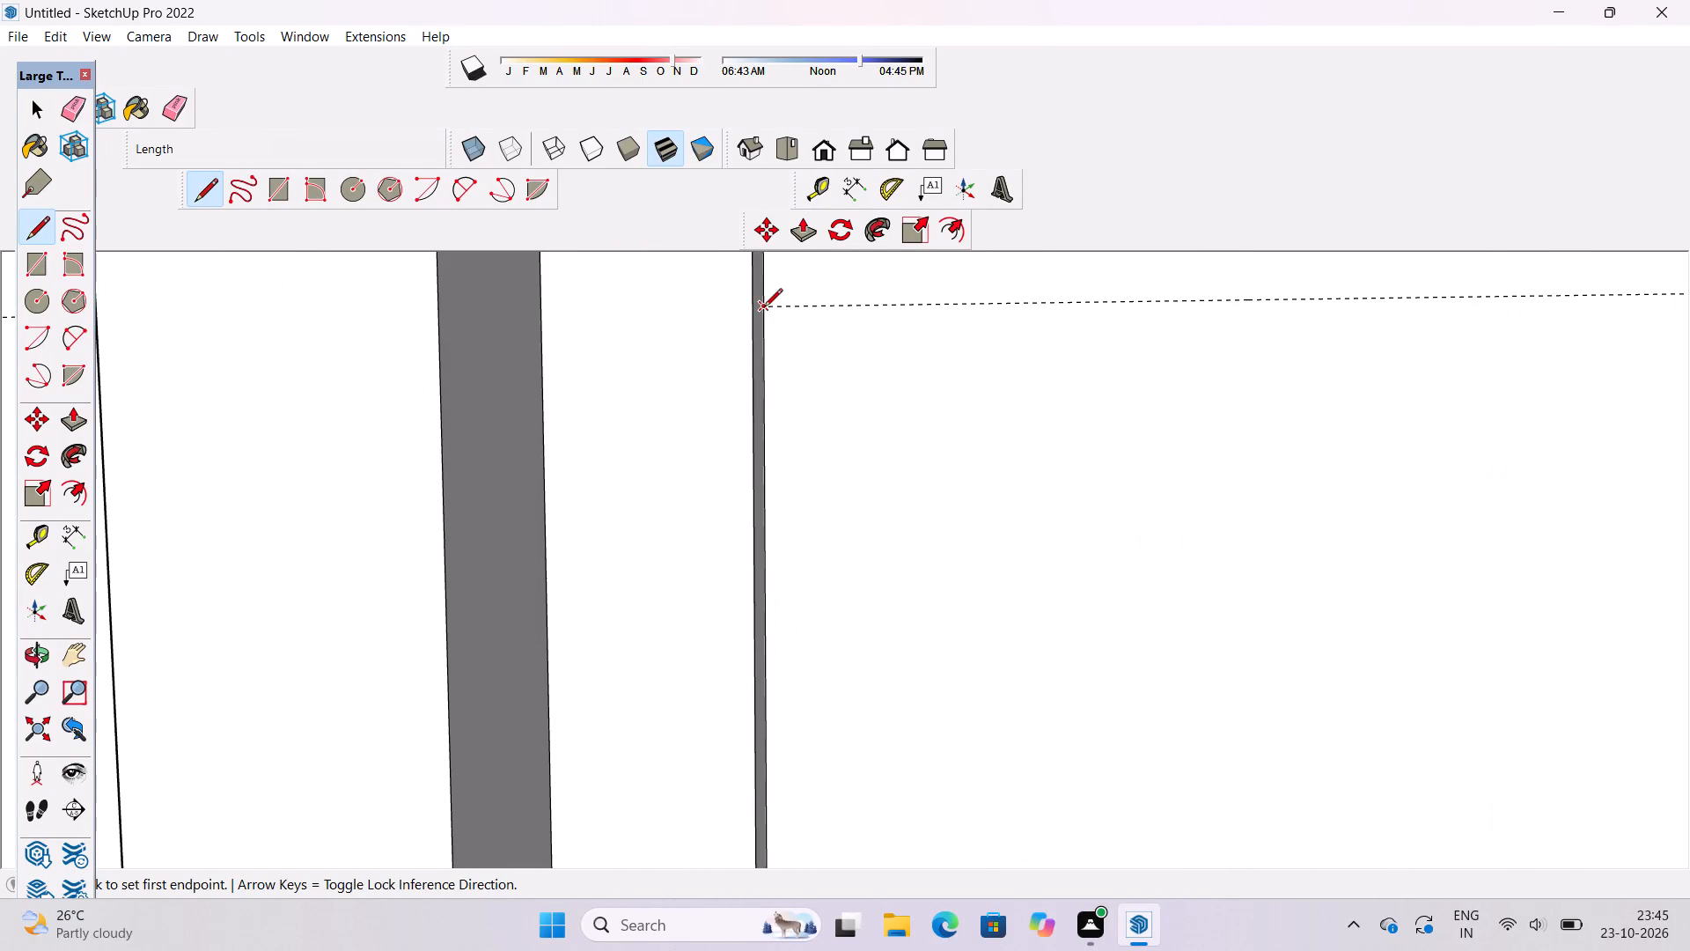
scroll(764, 308, "down", 13)
scroll(928, 366, "up", 8)
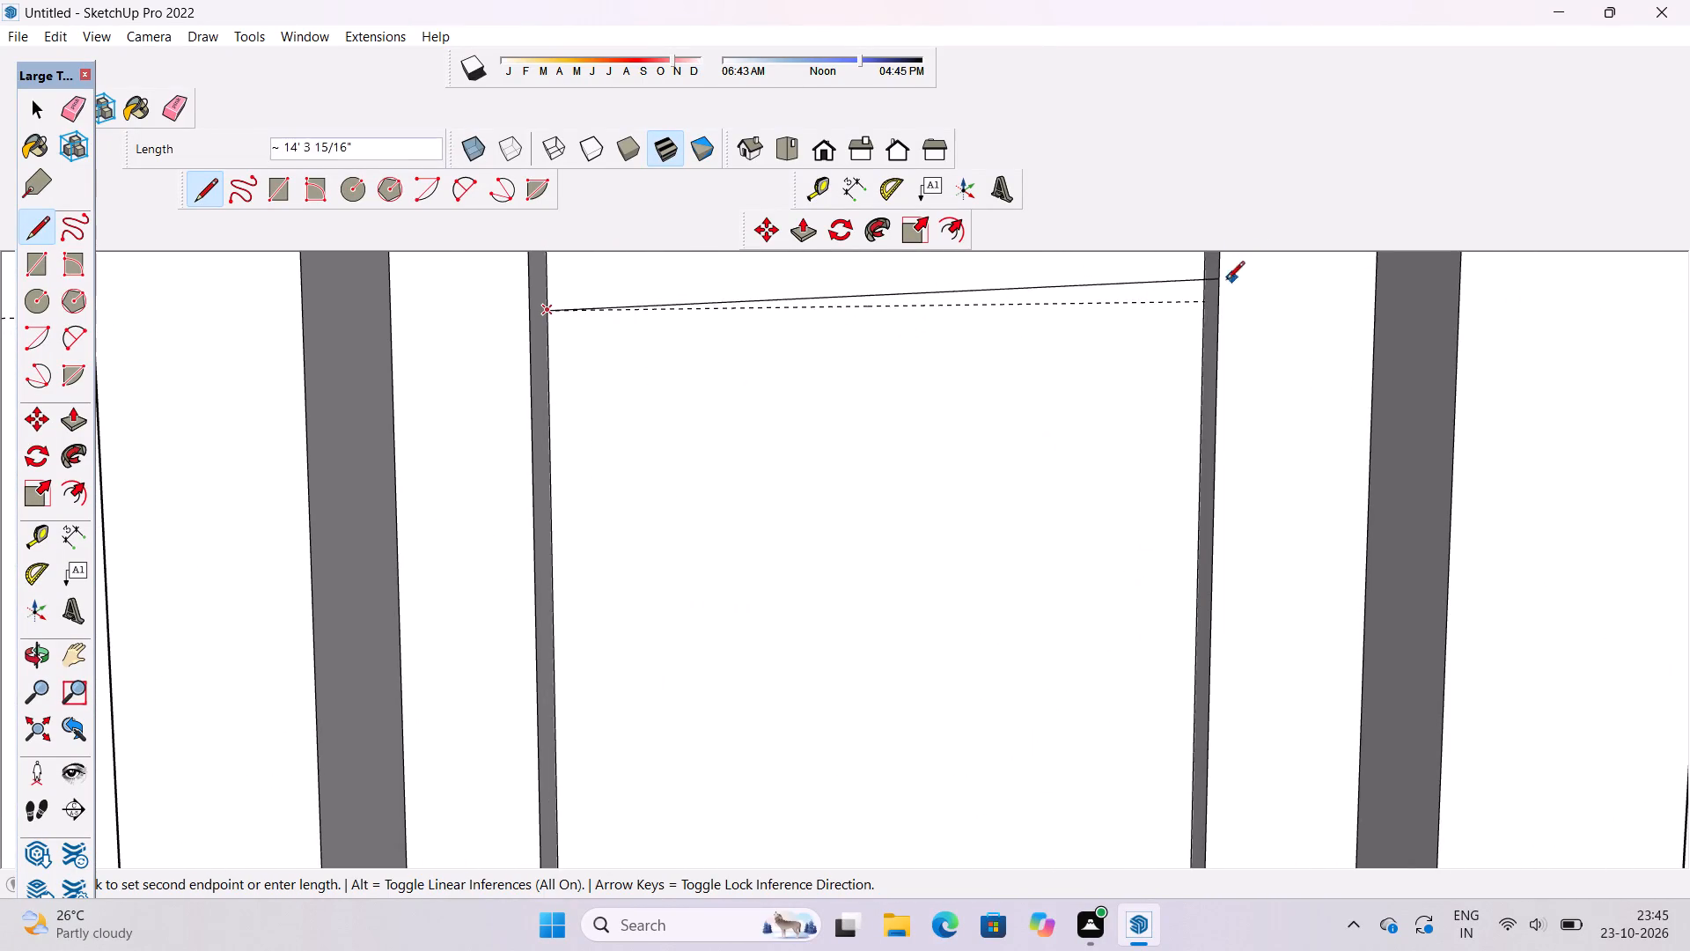
left_click(1204, 303)
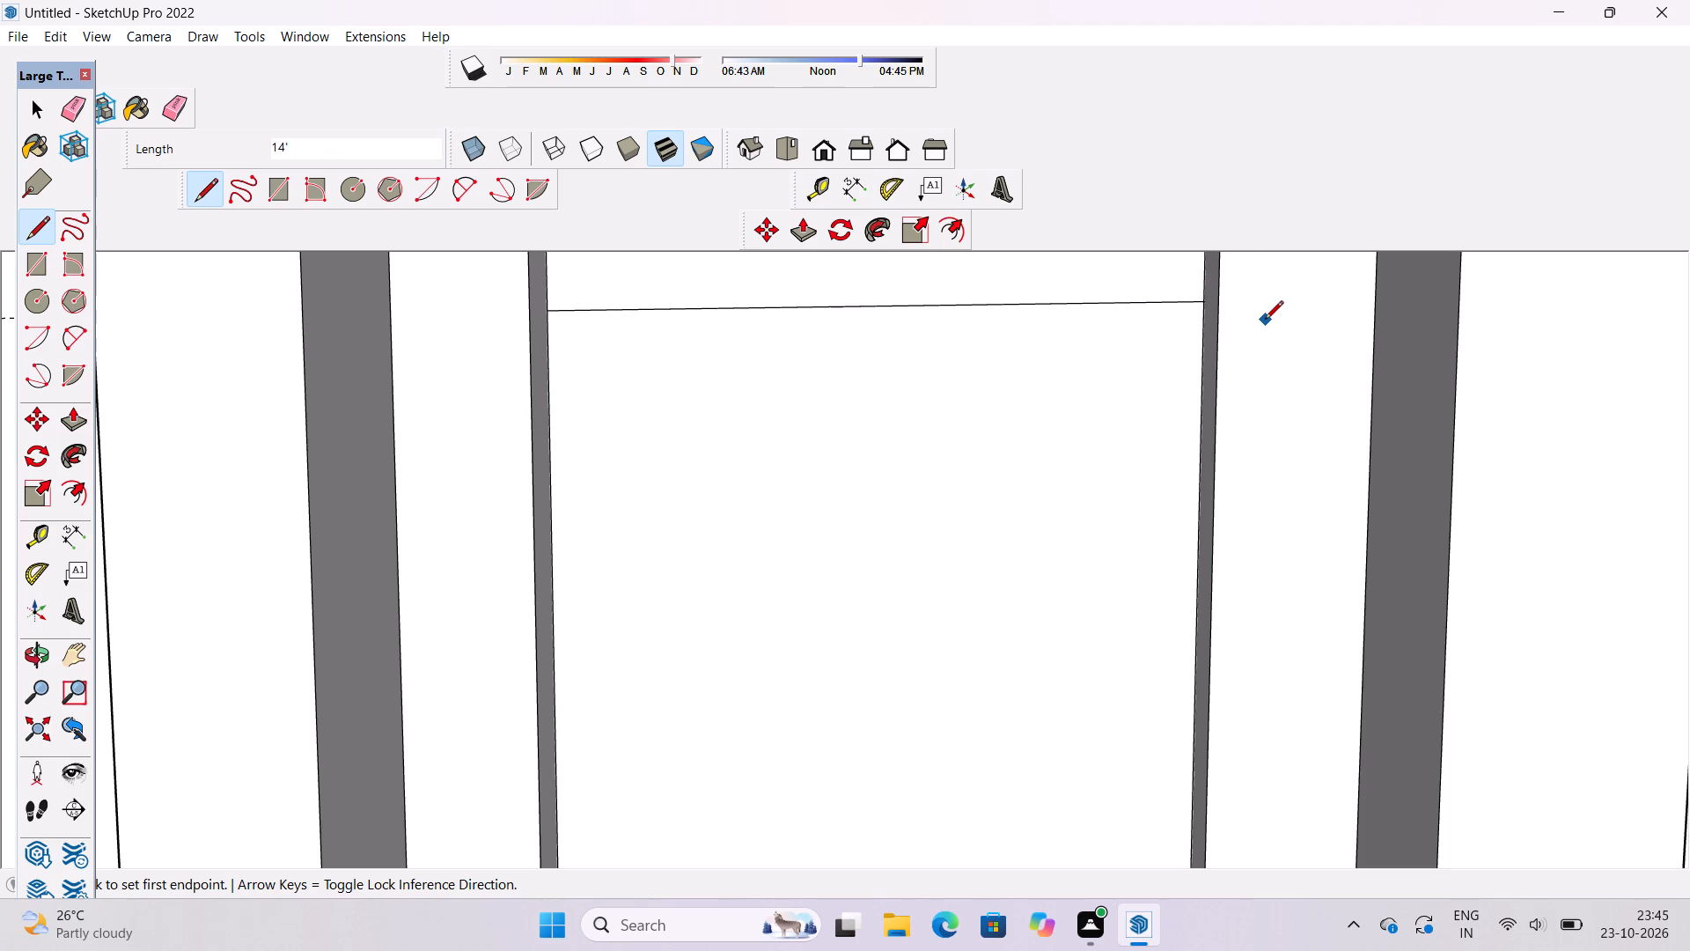
Draw a 14' horizontal line across the recessed panel along the one remaining guide, second from the top.
scroll(797, 433, "down", 7)
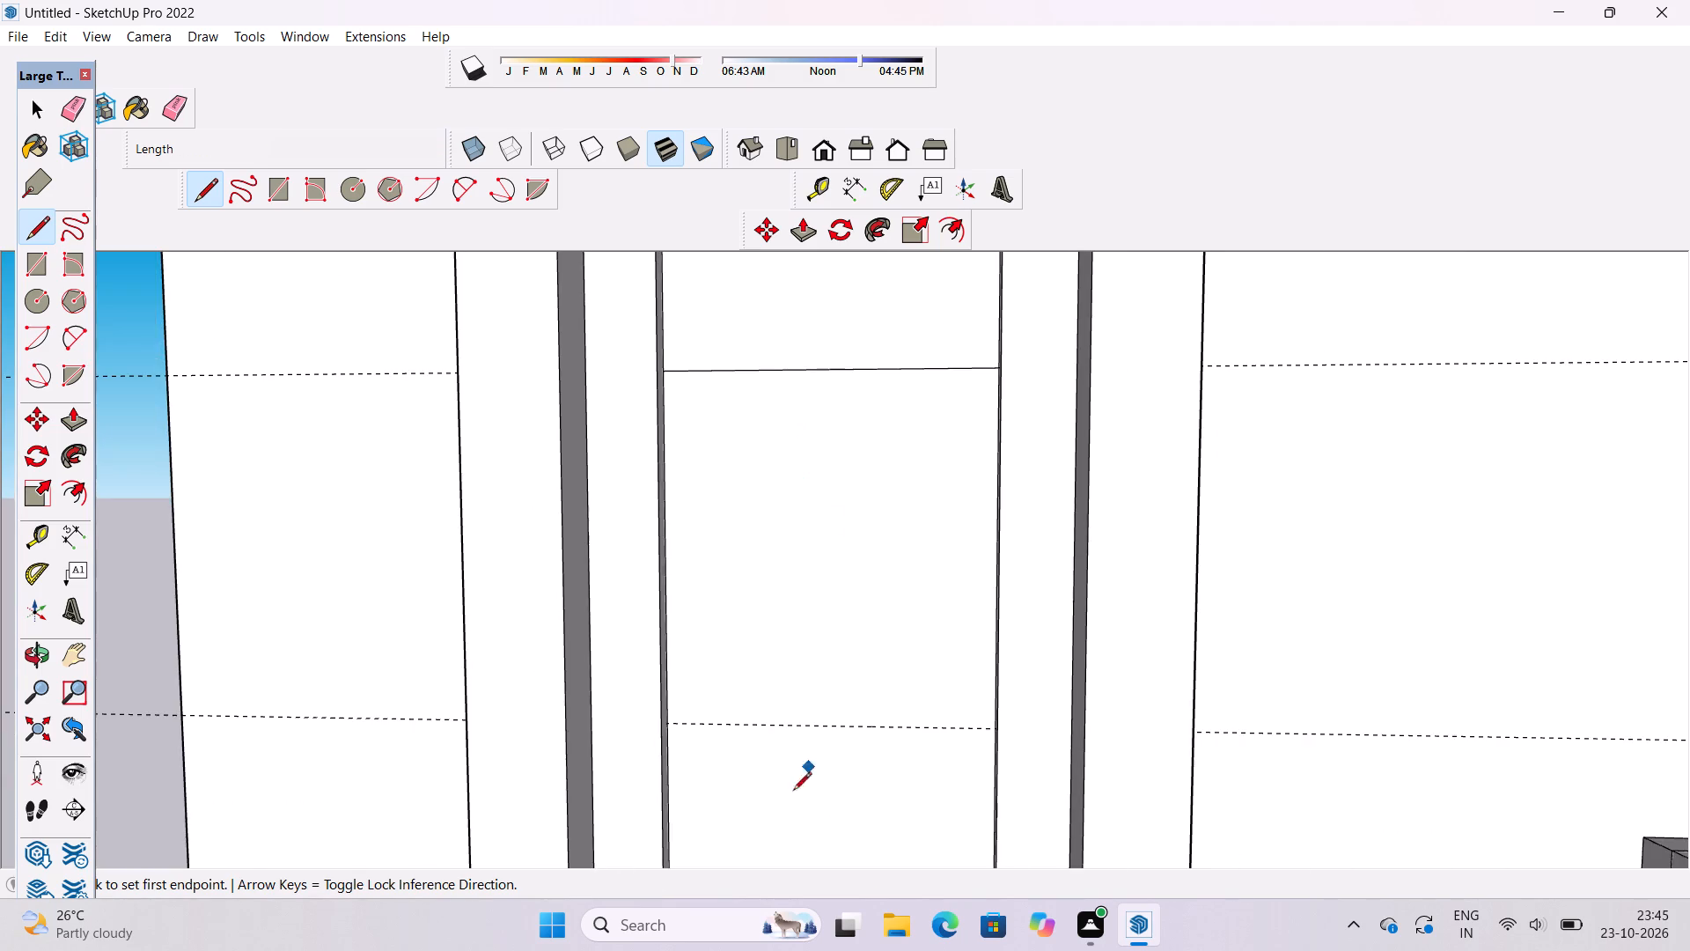
scroll(771, 780, "up", 14)
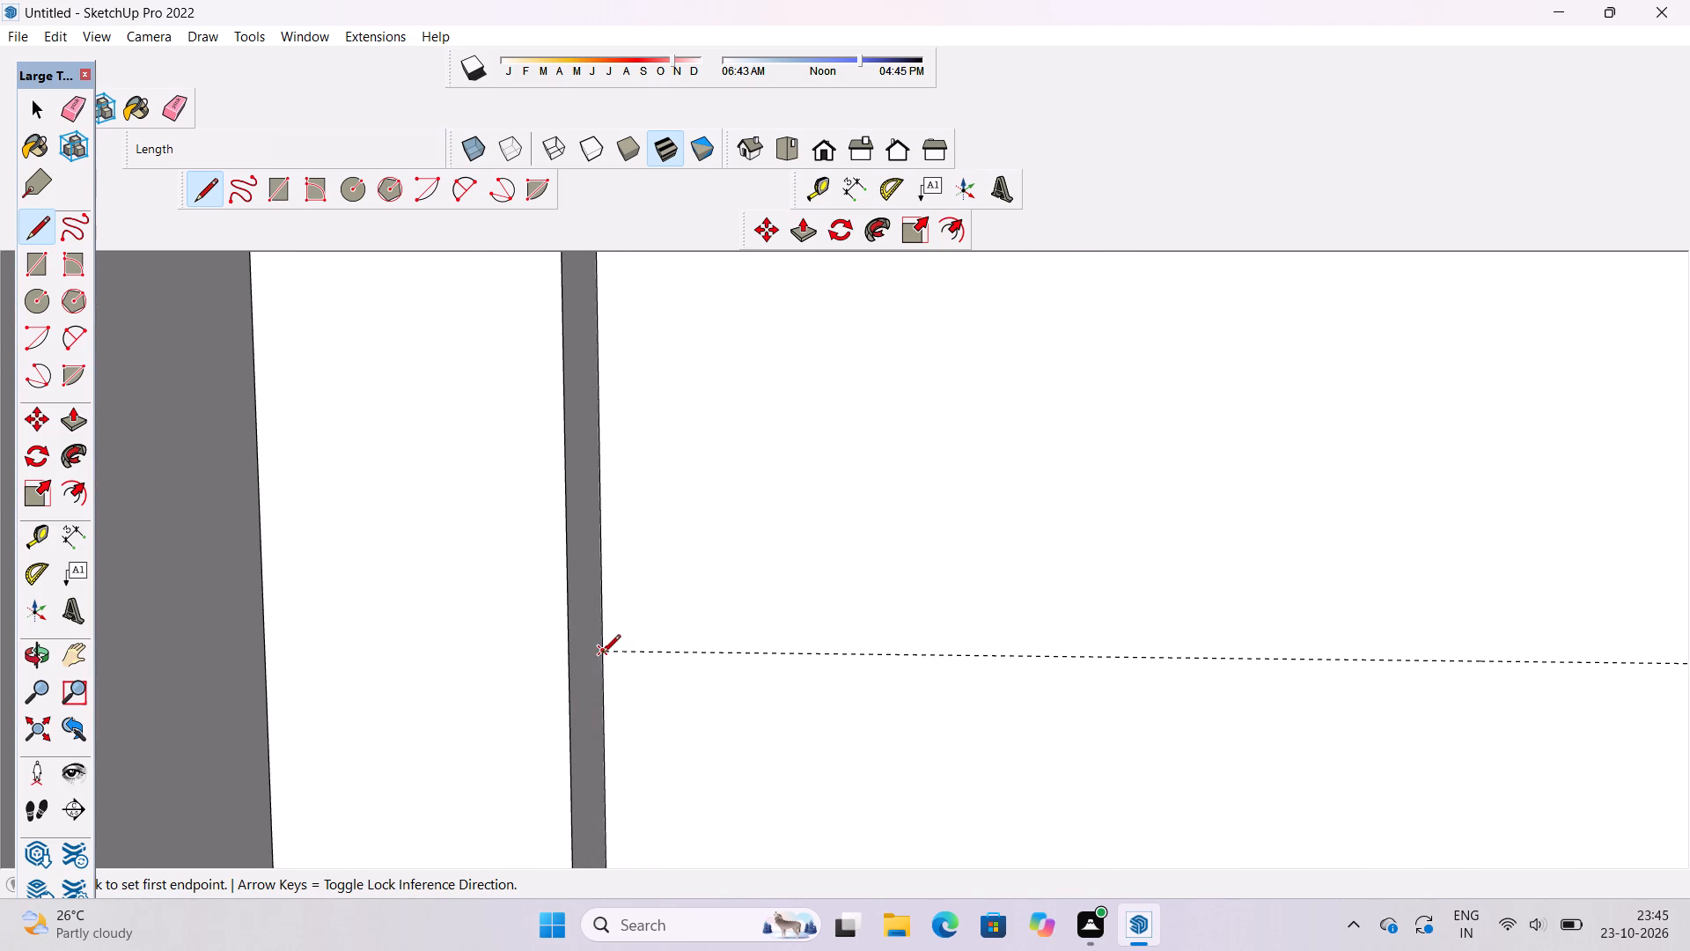
left_click(602, 654)
scroll(734, 665, "down", 6)
scroll(1407, 683, "up", 3)
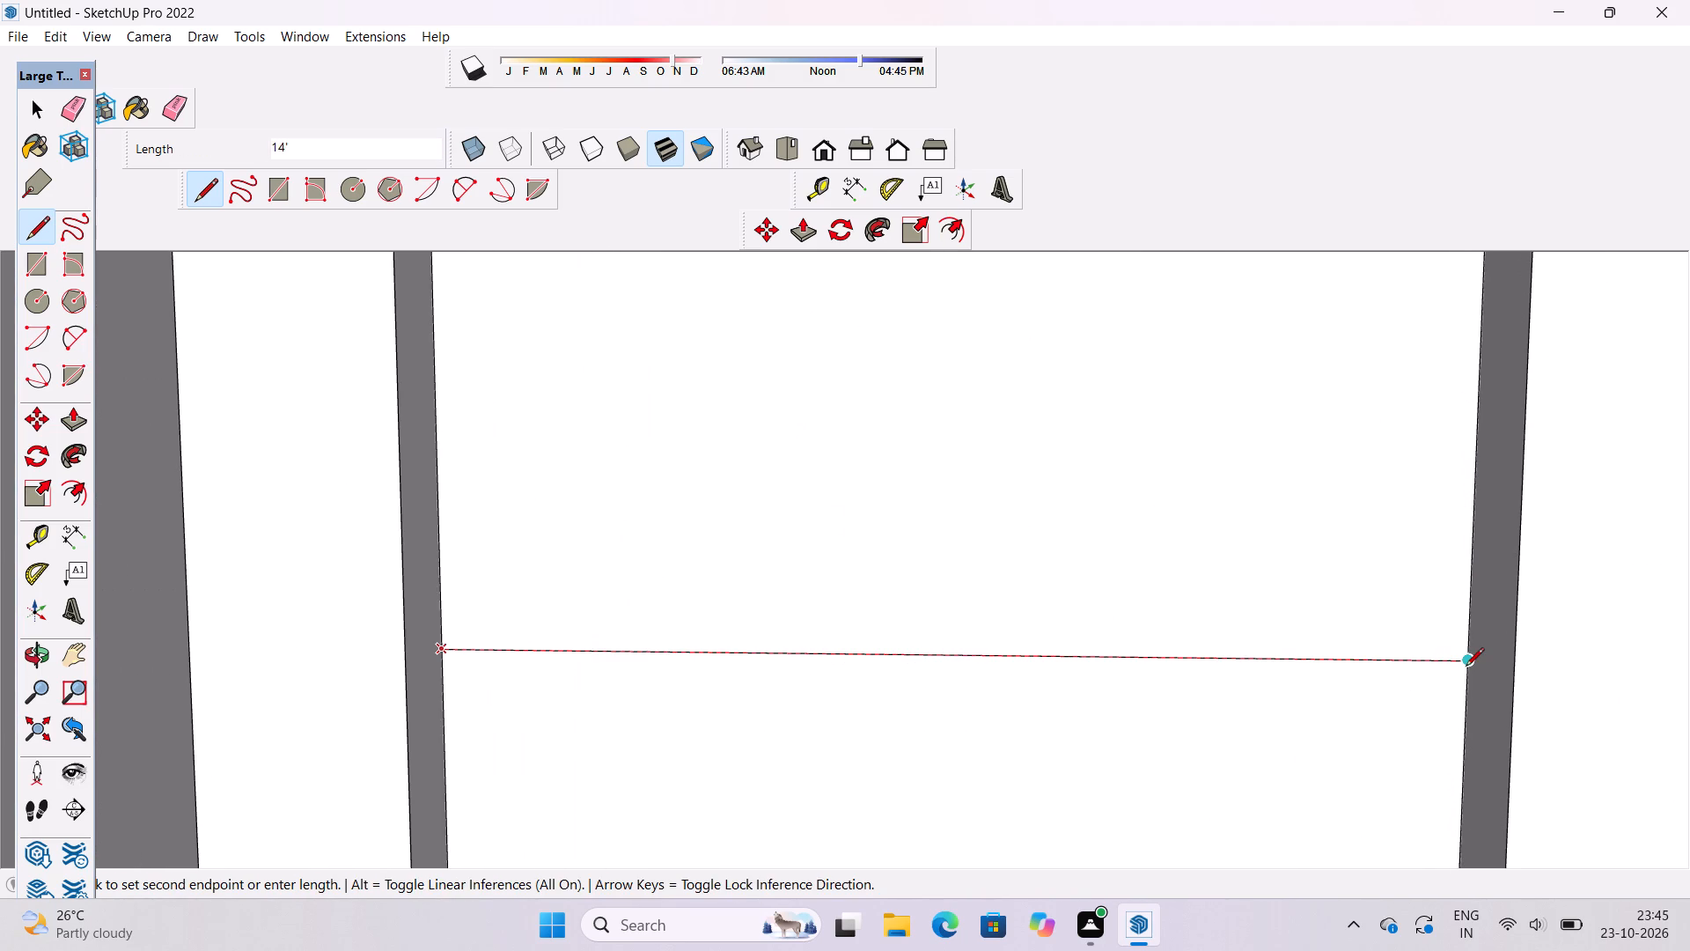
left_click(1466, 667)
scroll(1319, 561, "down", 9)
key("space")
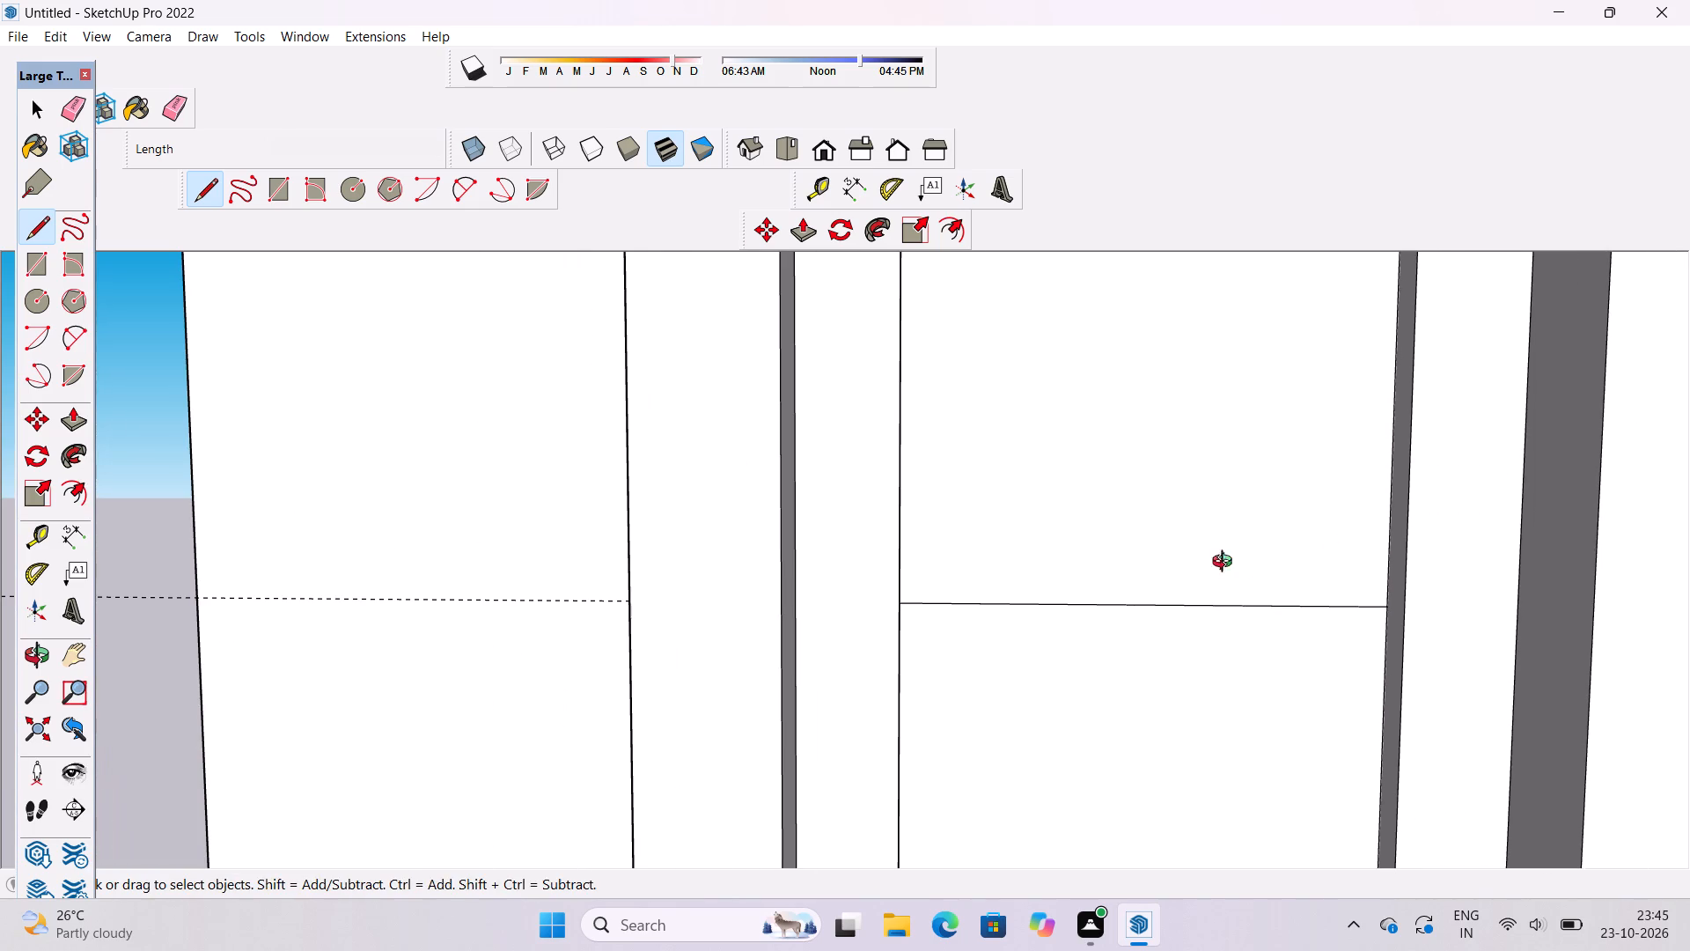
Erase all the horizontal construction guides running across the tower's front.
key("o")
scroll(1128, 519, "down", 13)
left_click_drag(1008, 578, 999, 523)
scroll(999, 516, "down", 10)
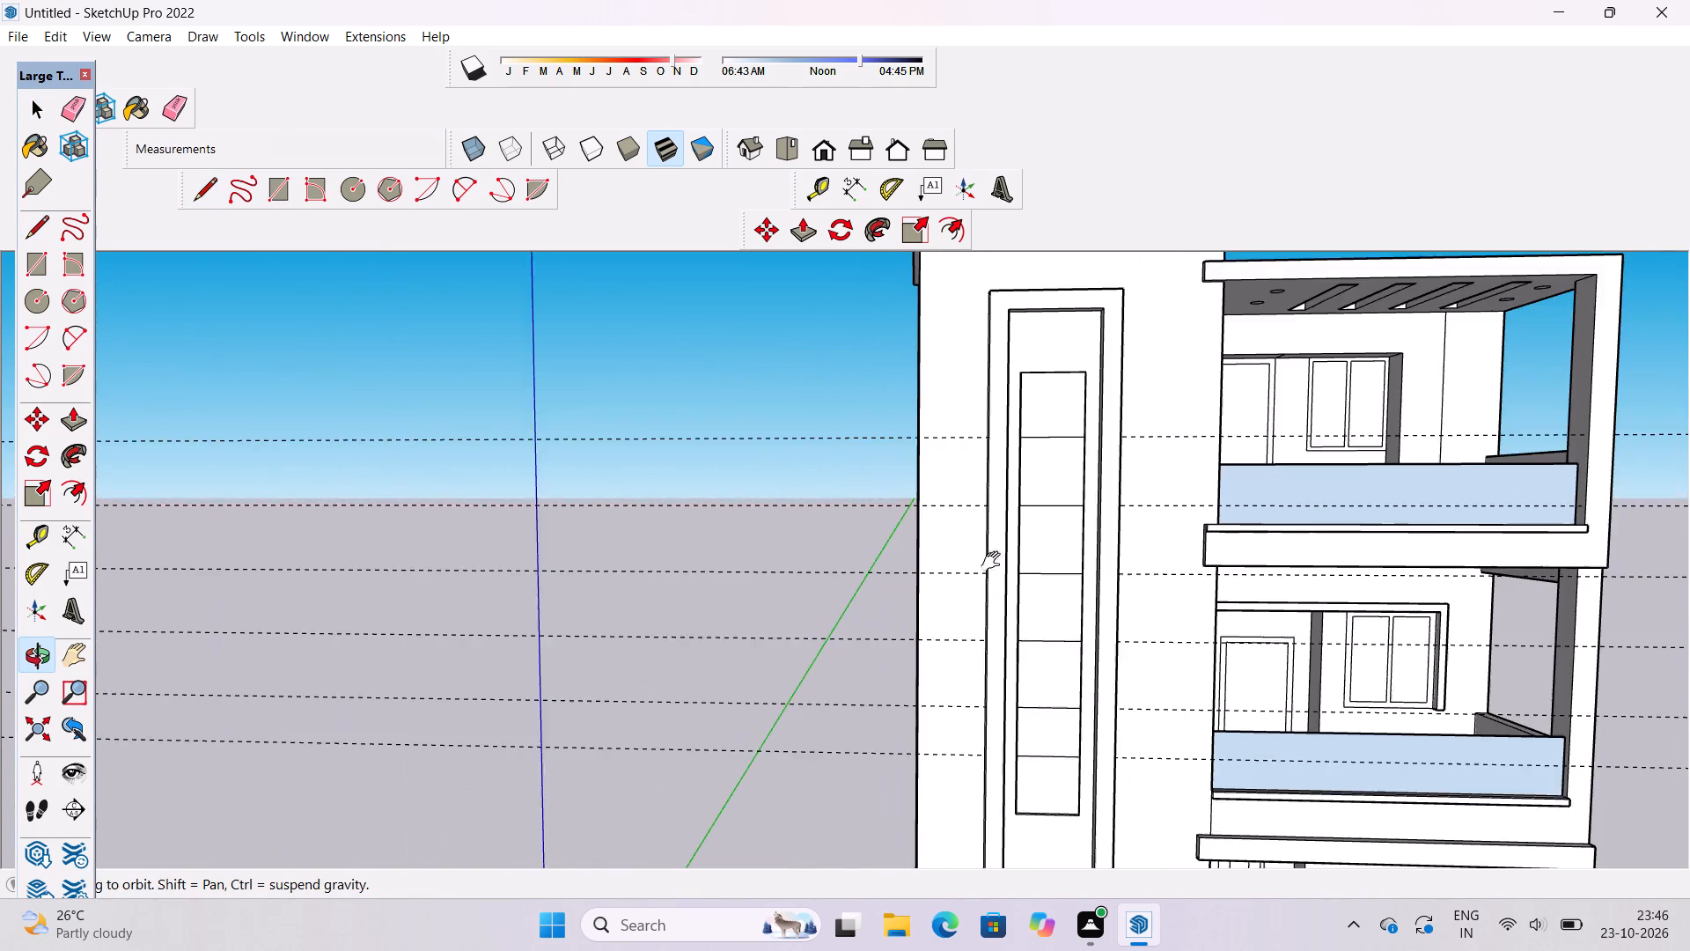
left_click_drag(995, 562, 988, 506, "shift")
left_click_drag(988, 506, 988, 524)
key("e")
left_click_drag(730, 336, 741, 615)
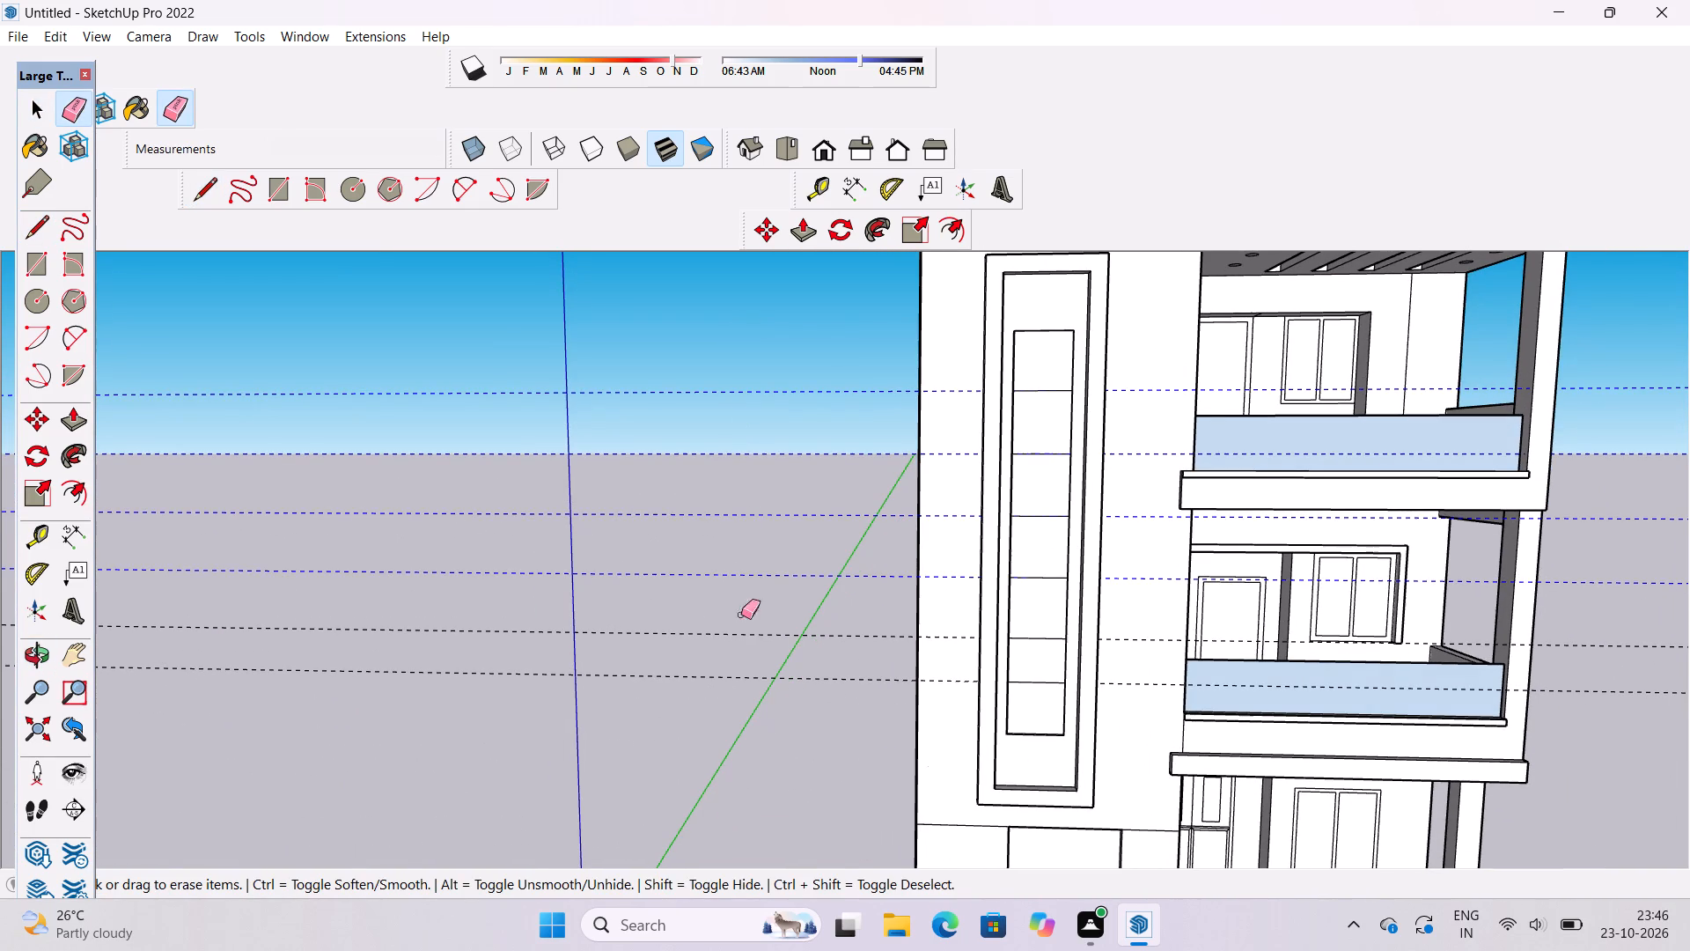
left_click_drag(741, 615, 742, 675)
left_click_drag(758, 569, 749, 686)
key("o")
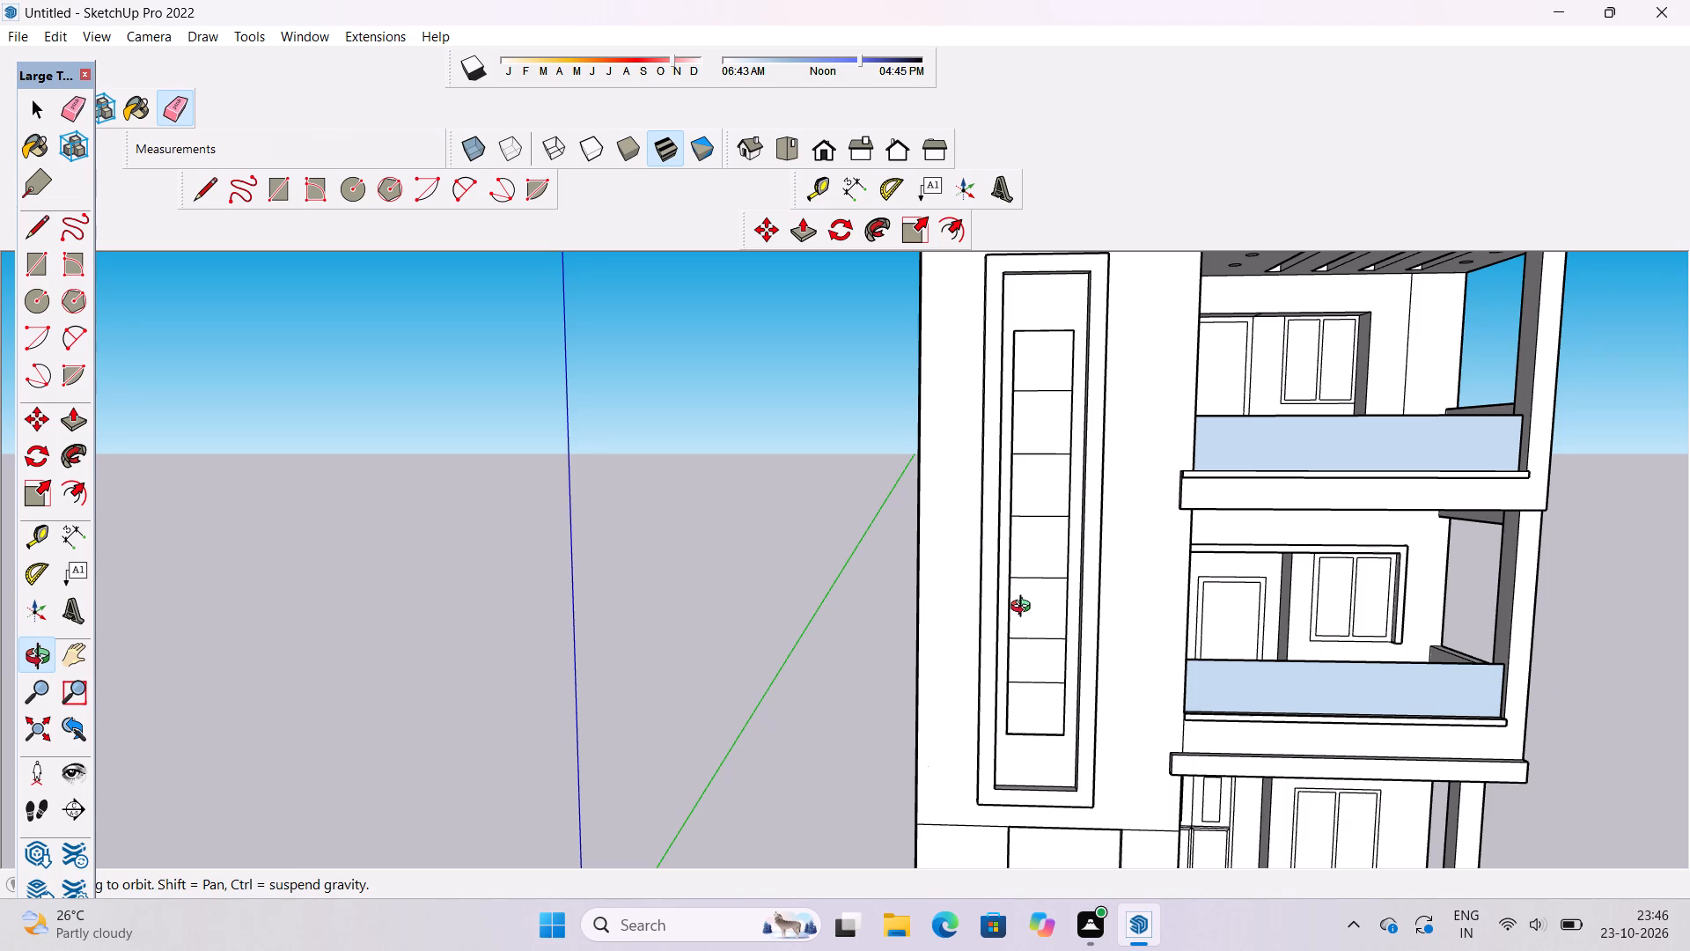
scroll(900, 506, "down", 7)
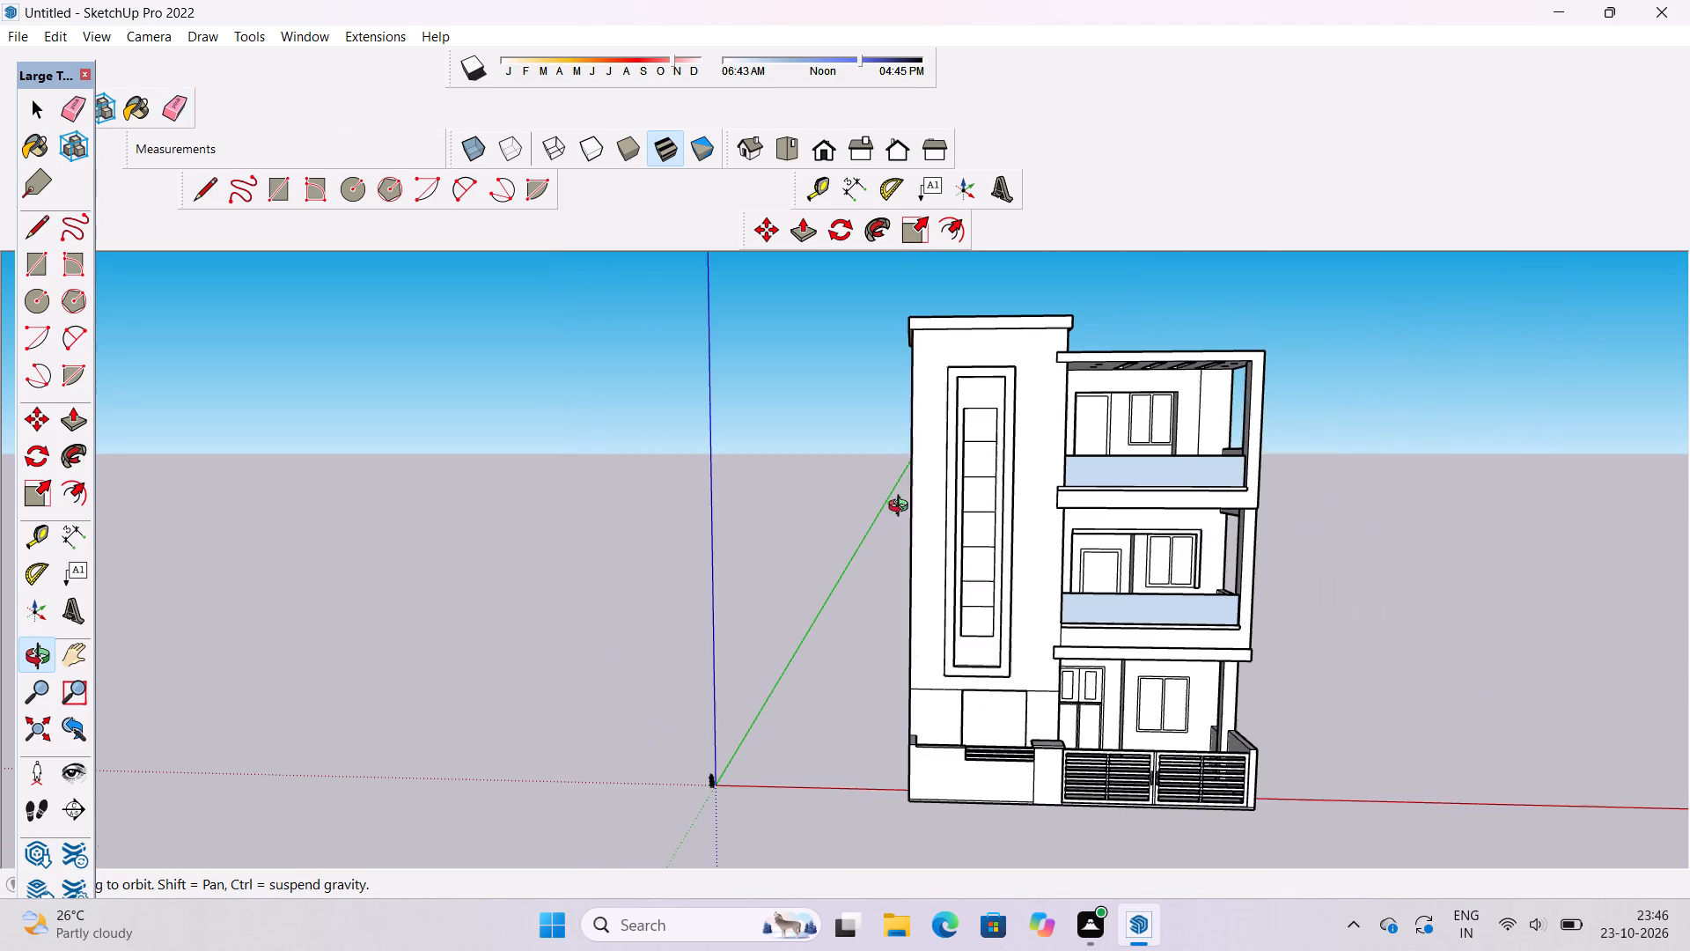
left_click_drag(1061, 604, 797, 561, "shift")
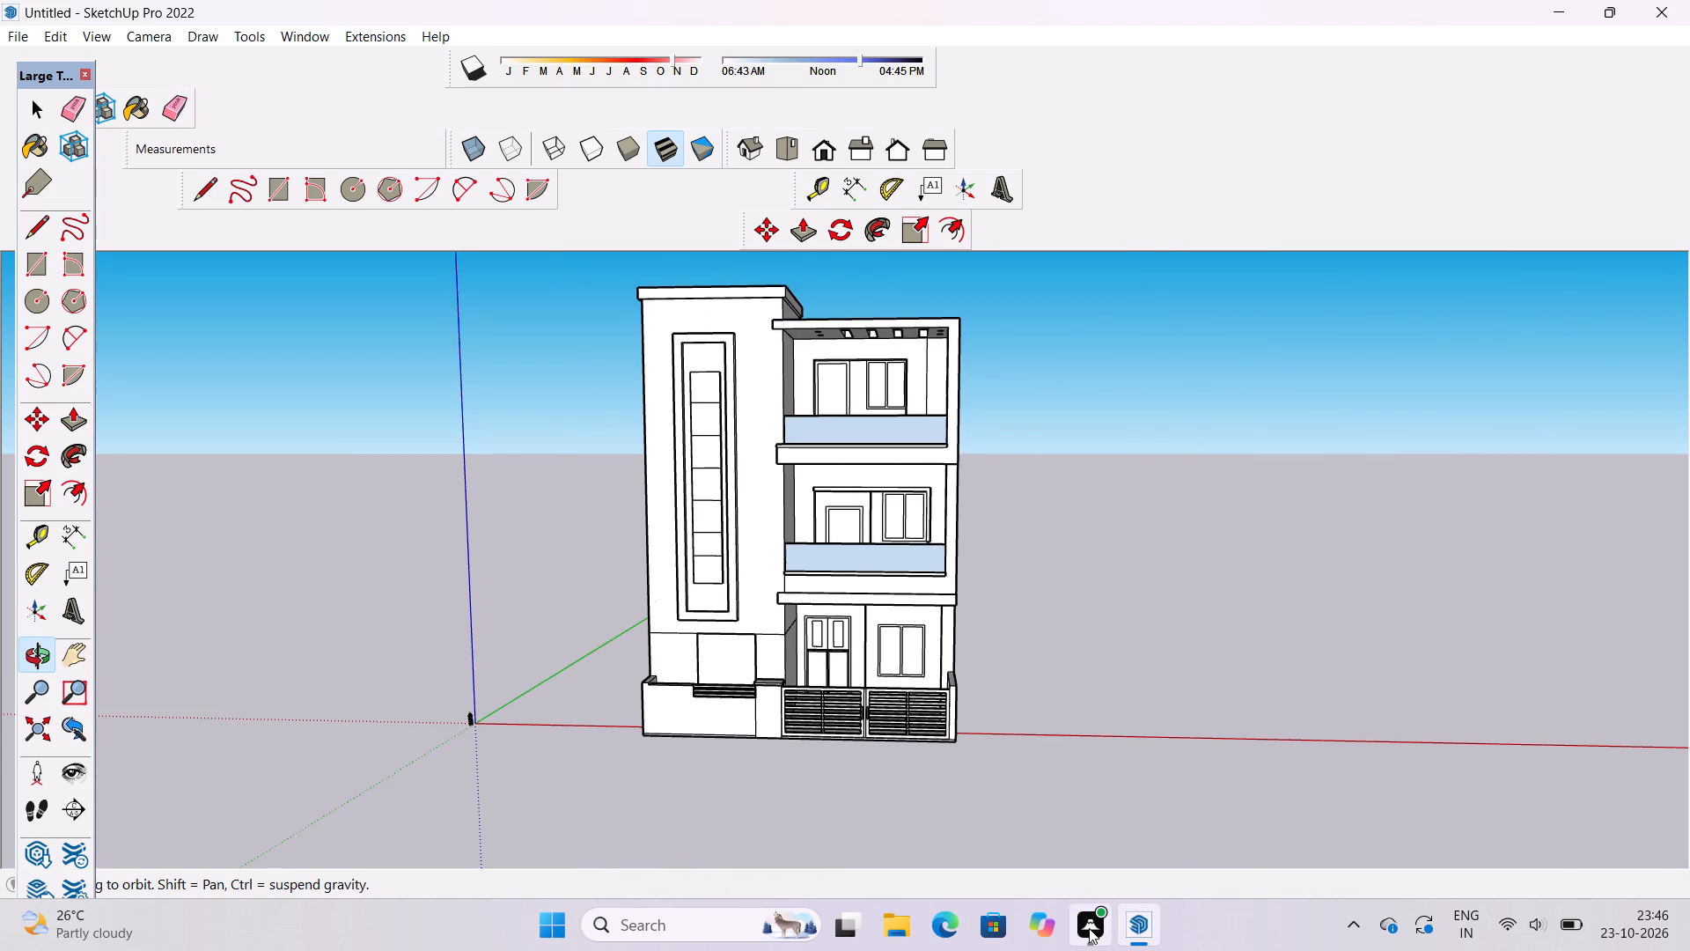
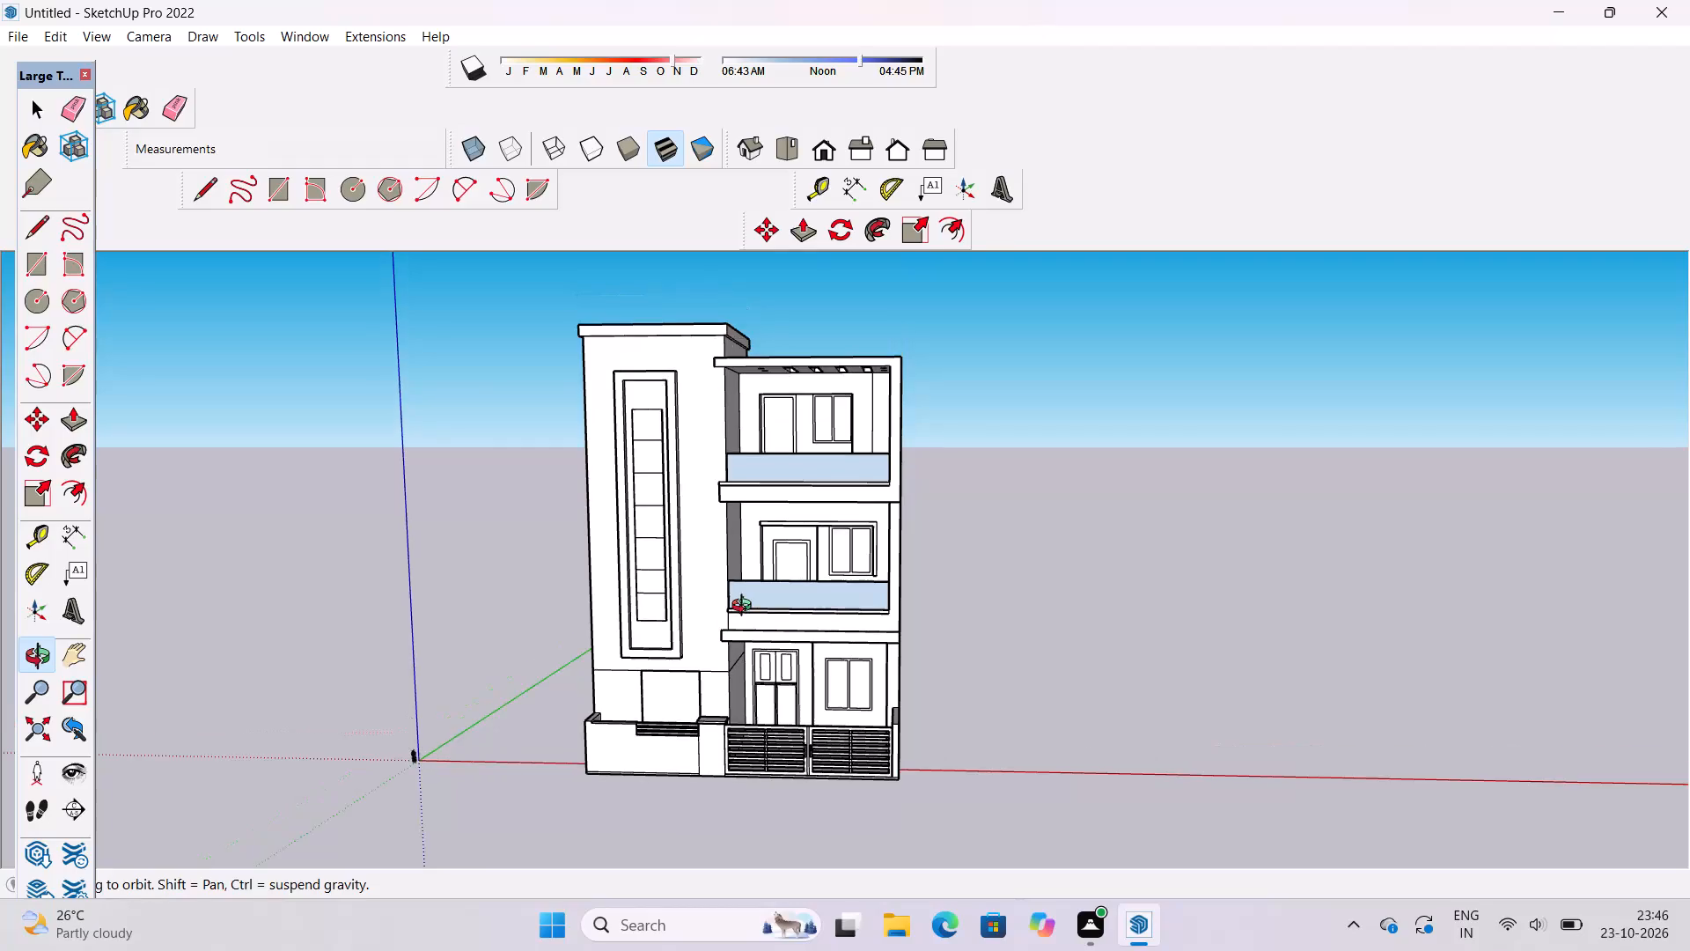
Paint the window panes on the top and middle floors with Translucent Glass Gray from the Glass and Mirrors collection.
scroll(746, 608, "down", 1)
left_click_drag(765, 681, 753, 645, "shift")
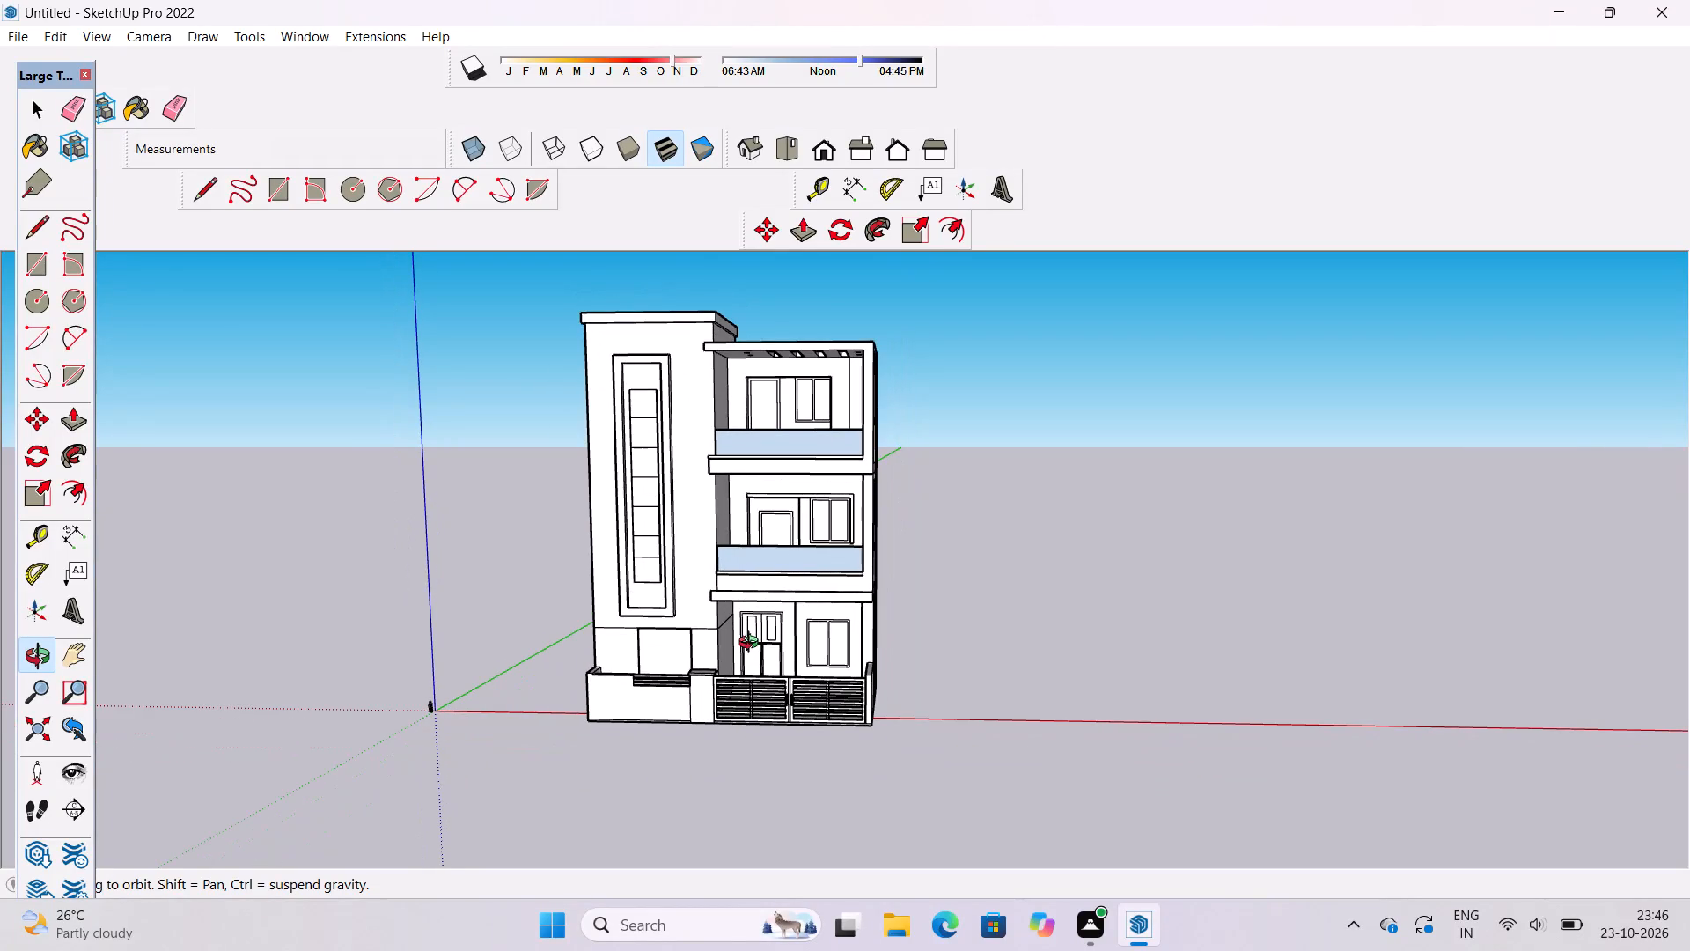
key("b")
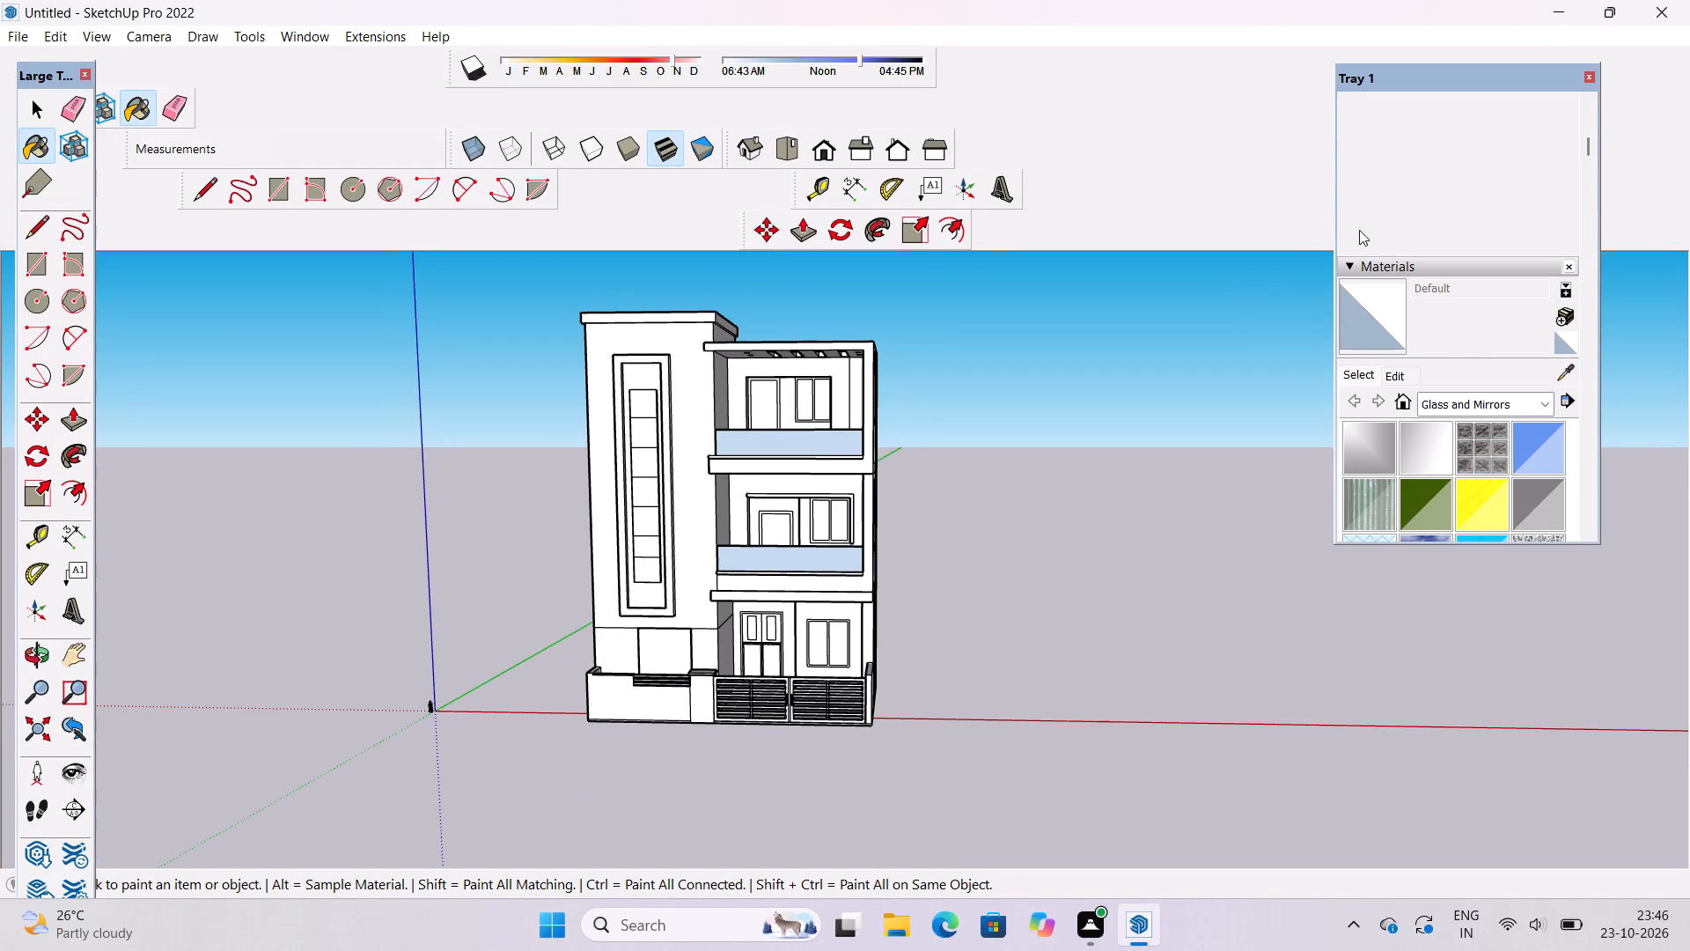
scroll(1402, 191, "down", 1)
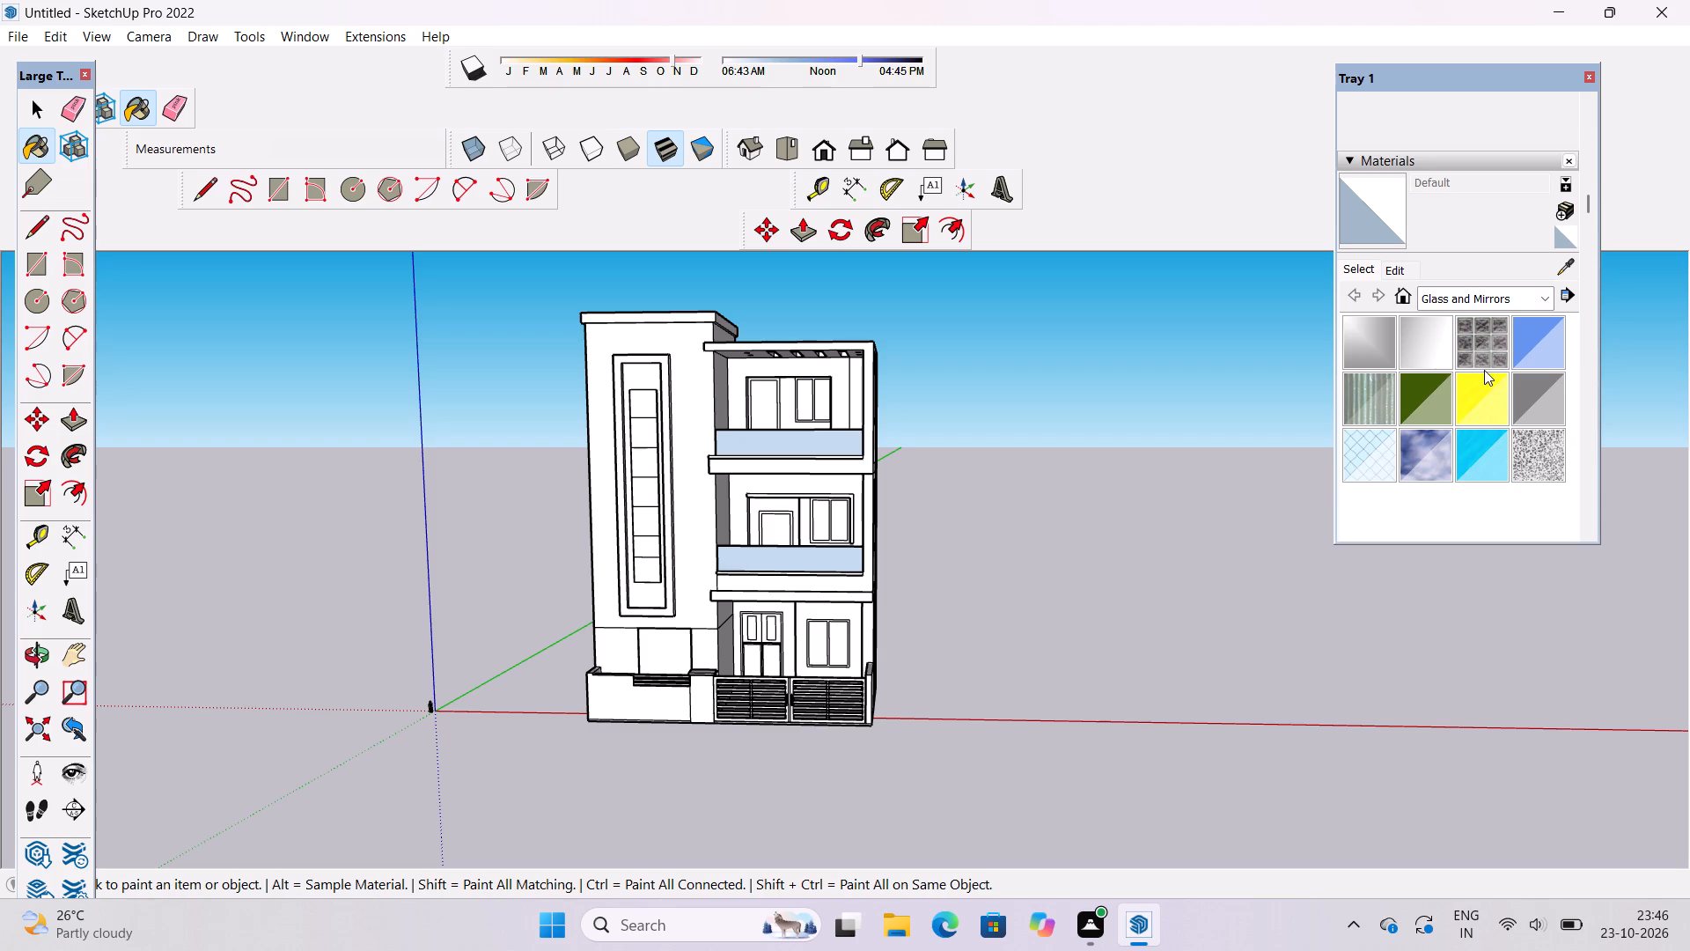
left_click(1533, 402)
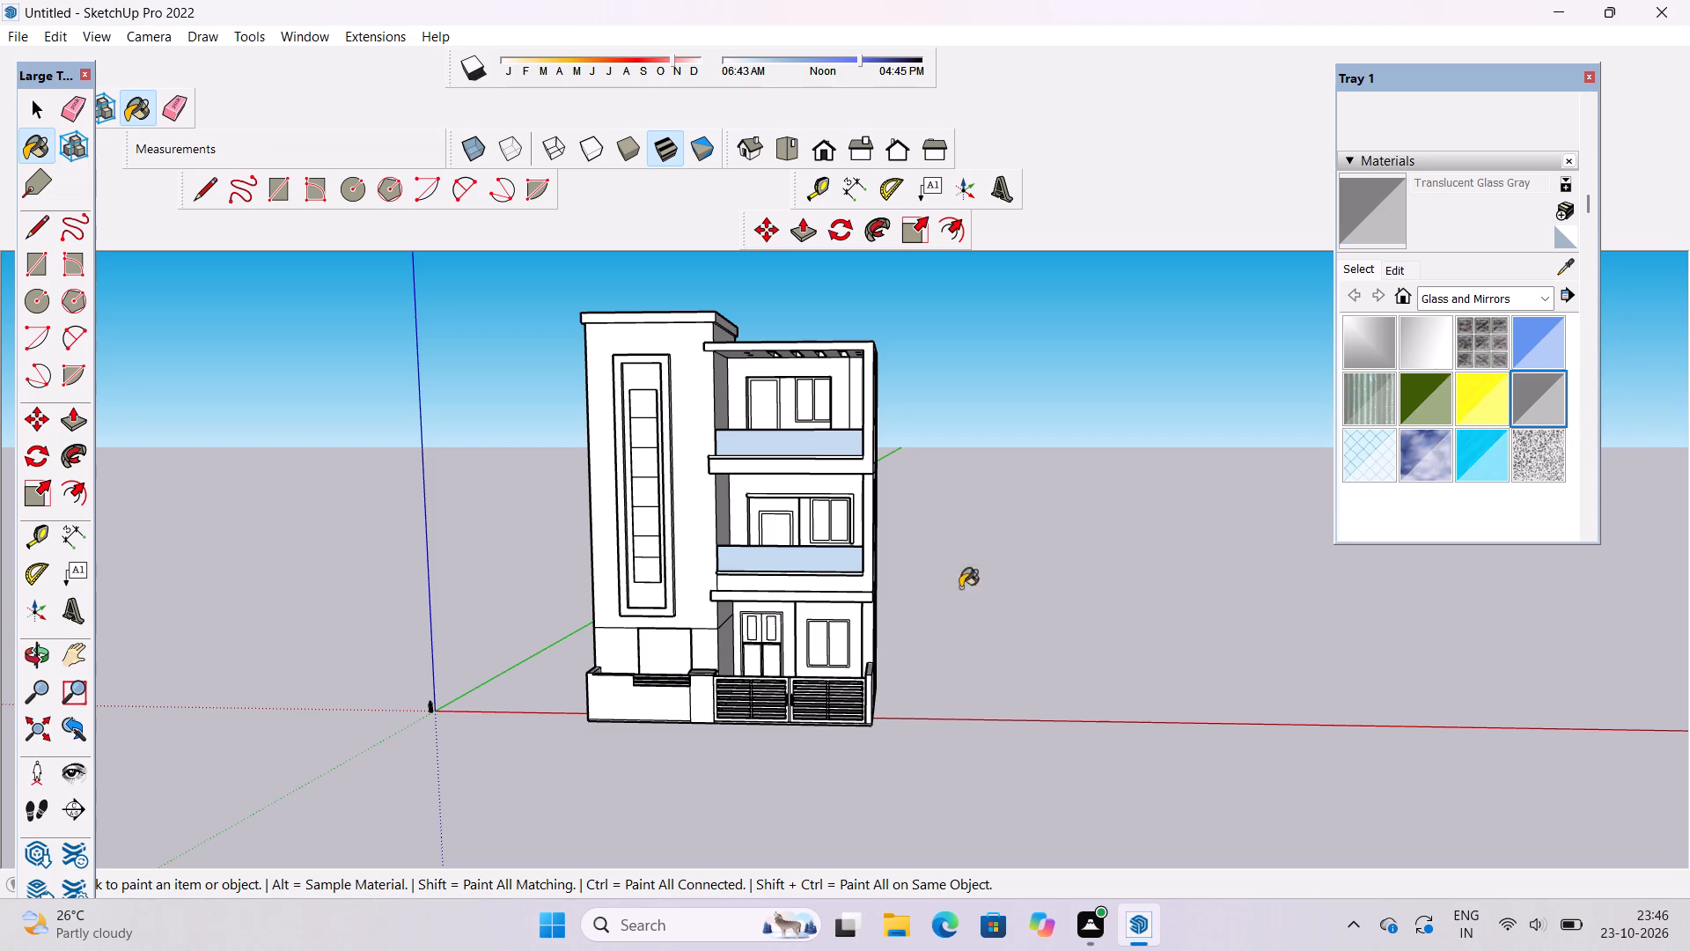
scroll(712, 380, "up", 4)
scroll(827, 394, "up", 5)
left_click(849, 403)
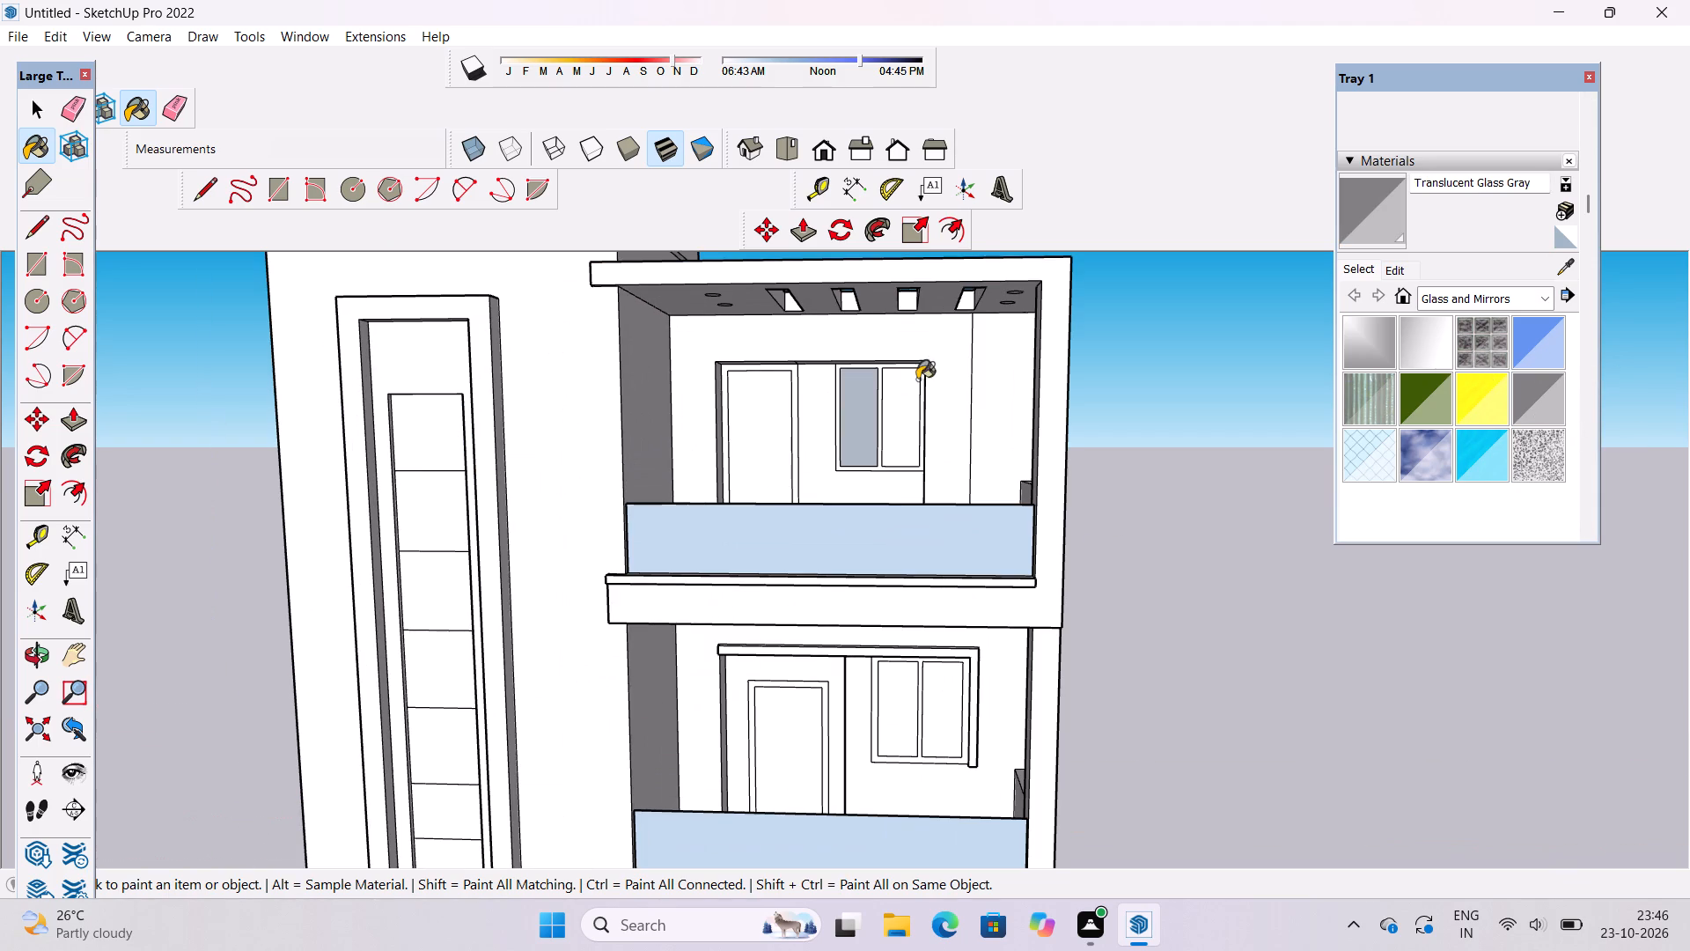
left_click(893, 397)
left_click(889, 707)
left_click(938, 695)
Paint both panes of the ground-floor window with the same Translucent Glass Gray.
scroll(876, 549, "down", 5)
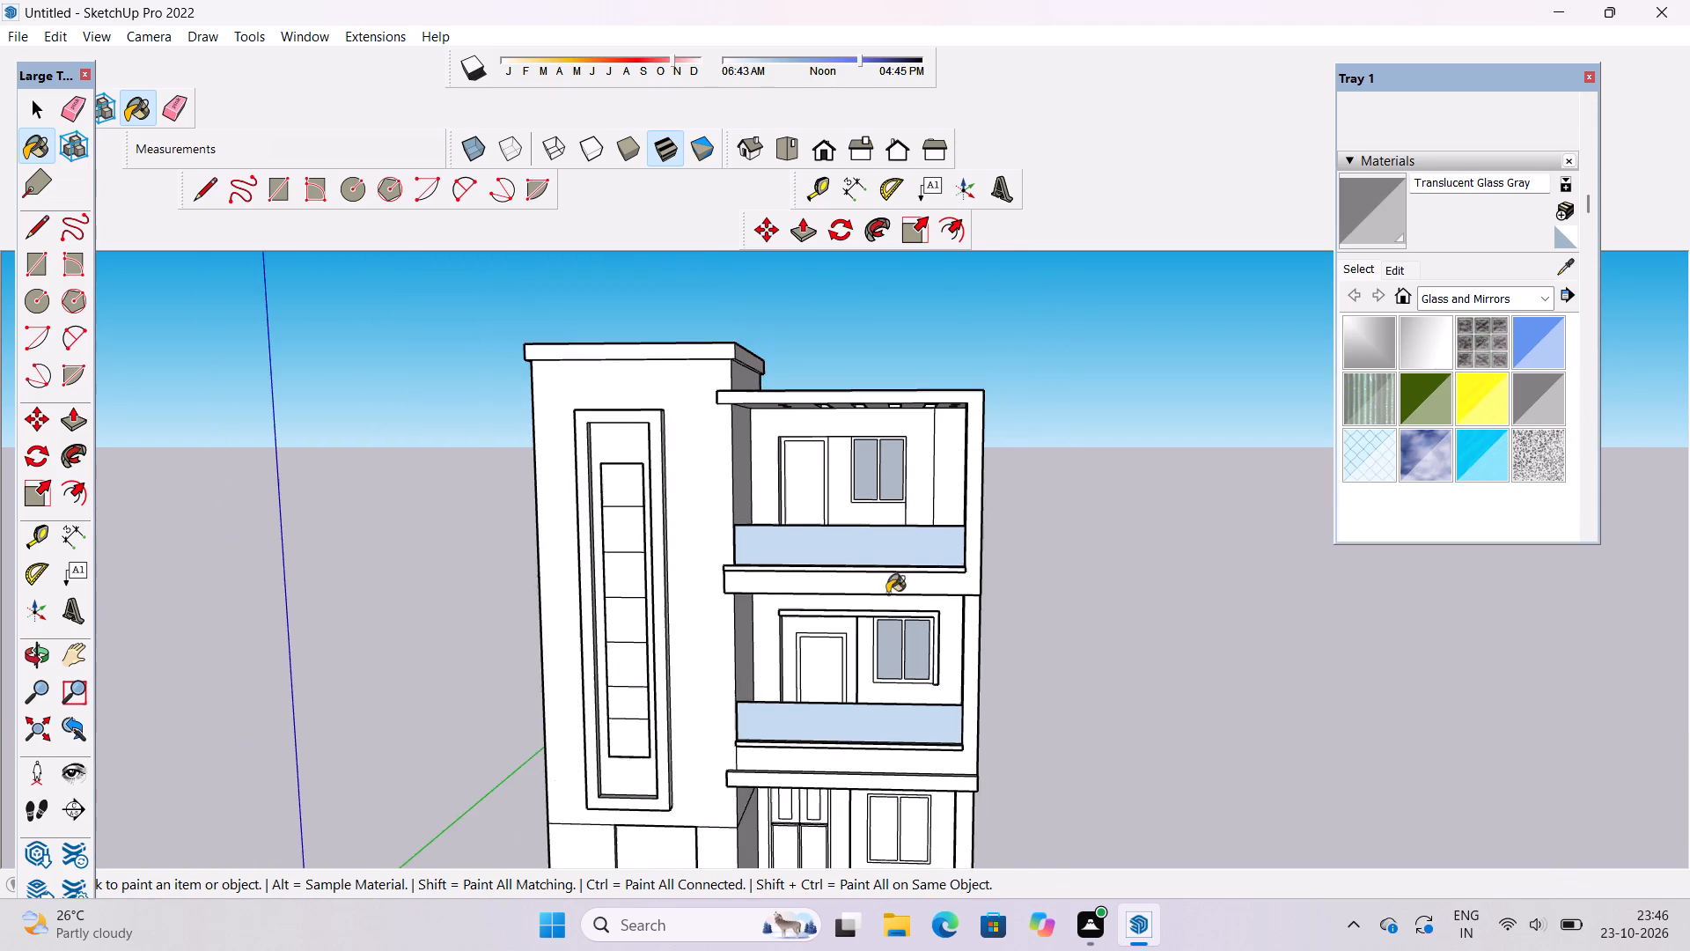
scroll(887, 593, "down", 6)
scroll(914, 762, "up", 6)
left_click(863, 724)
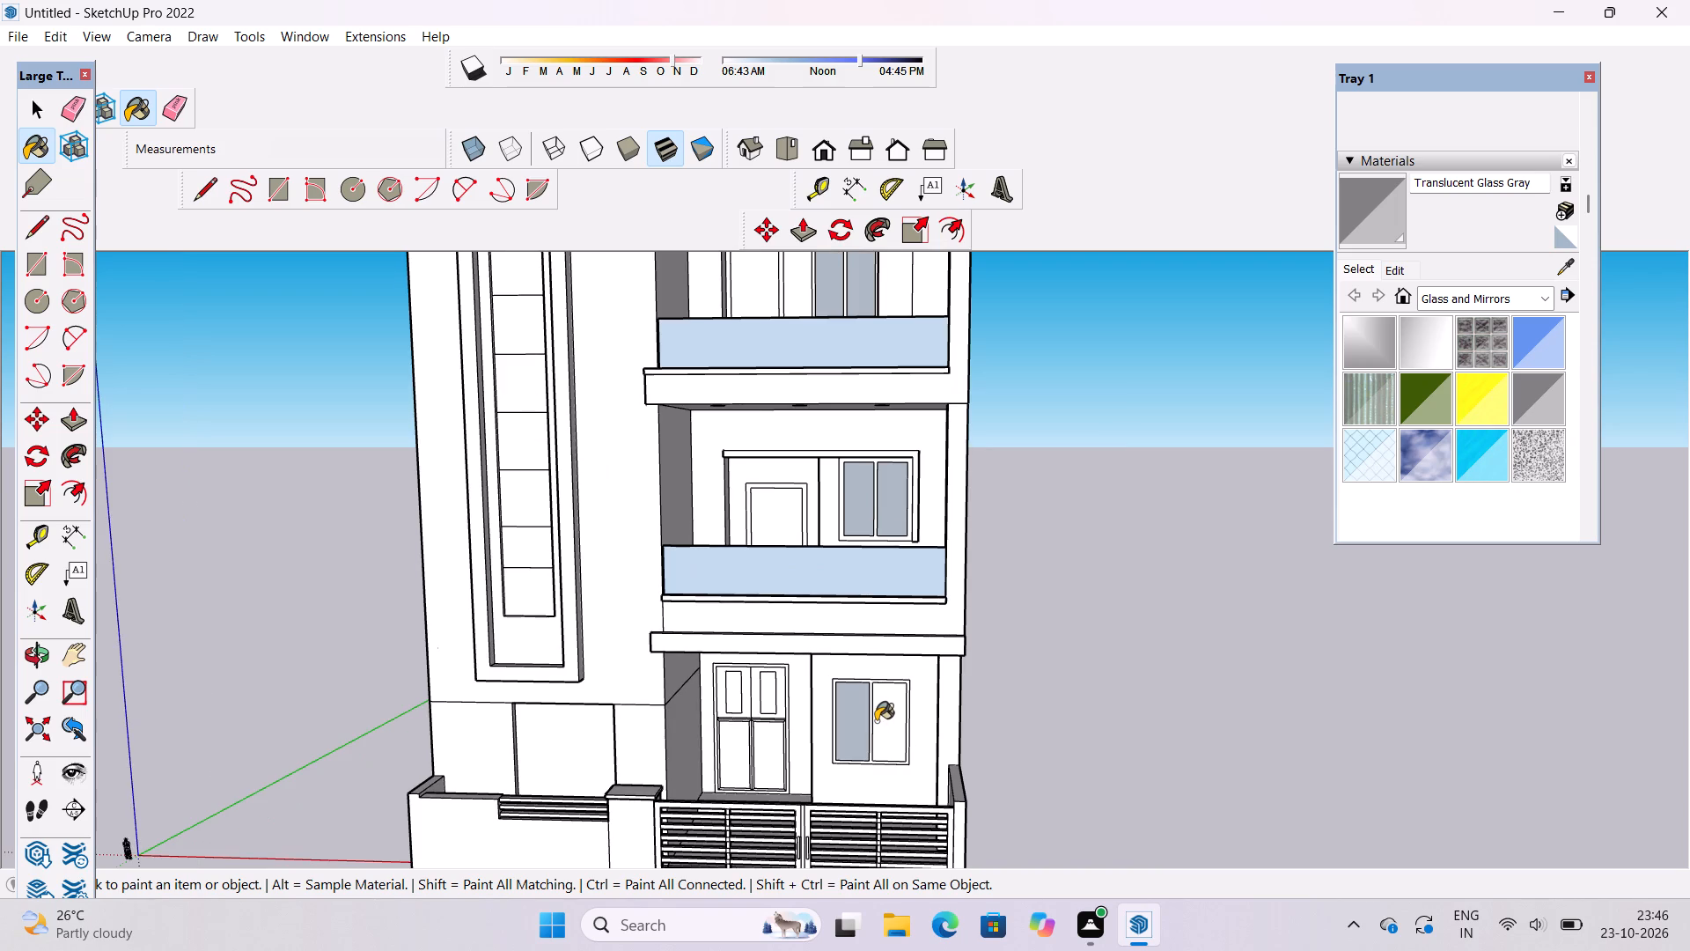
left_click(891, 723)
Paint all the stacked panels in the tower's tall vertical window strip with Translucent Glass Gray.
scroll(827, 688, "down", 6)
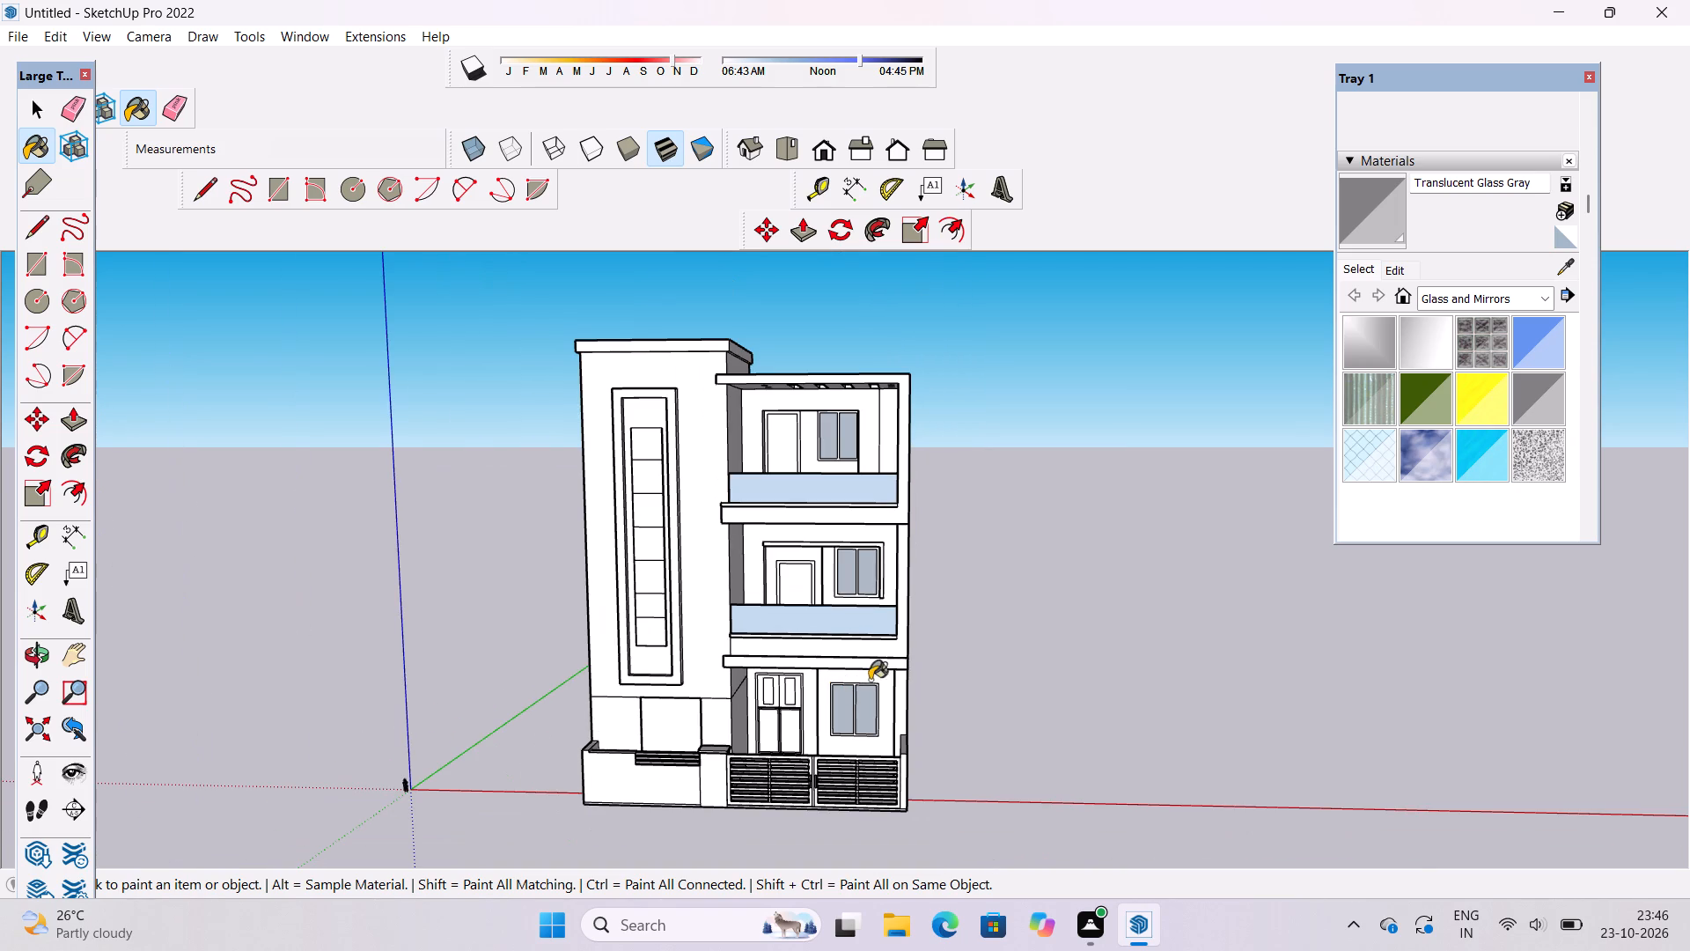
scroll(690, 509, "up", 13)
left_click(609, 371)
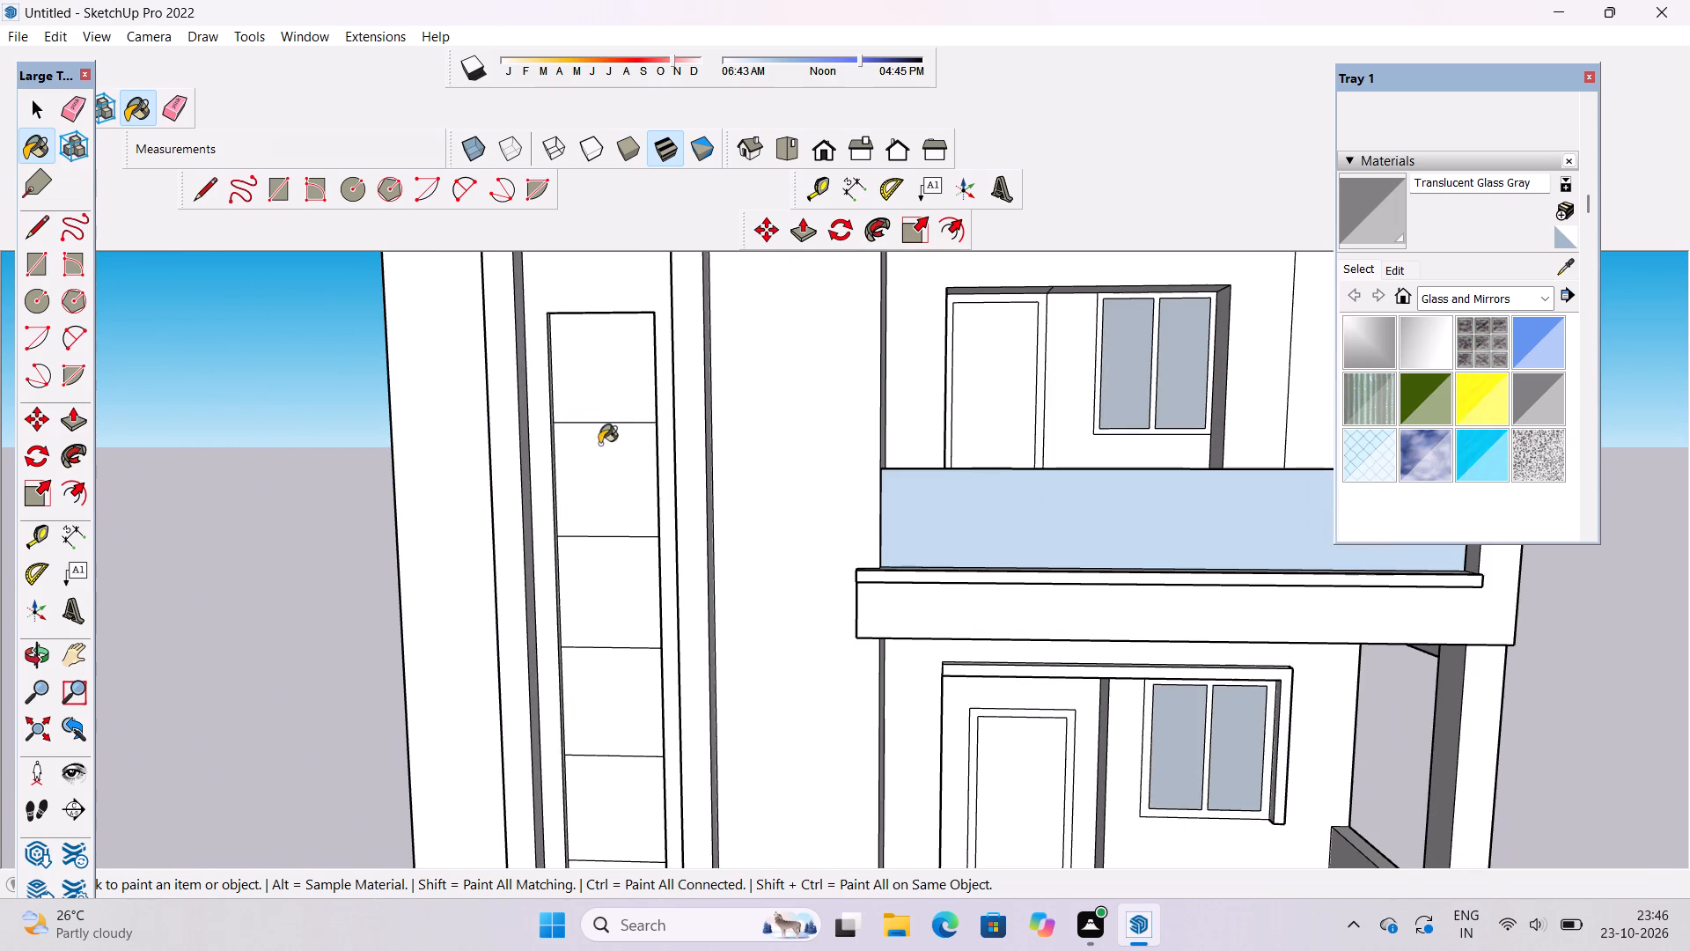
left_click(597, 466)
scroll(652, 353, "down", 5)
left_click(626, 520)
left_click(636, 579)
left_click(636, 646)
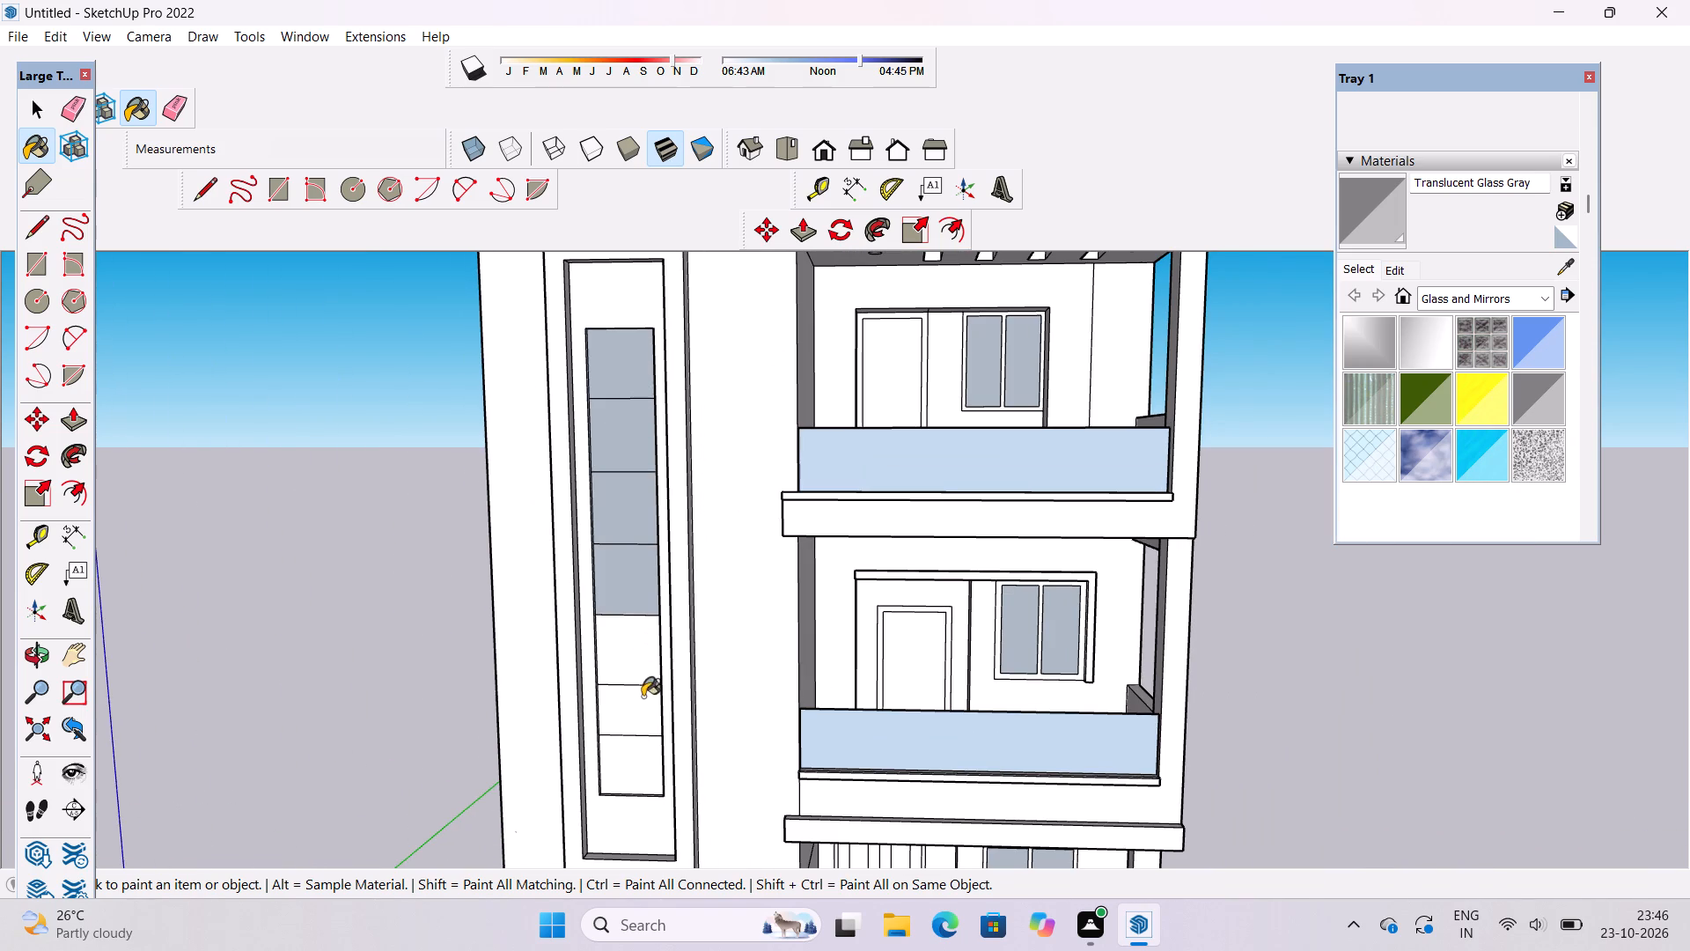
left_click(643, 704)
left_click(628, 749)
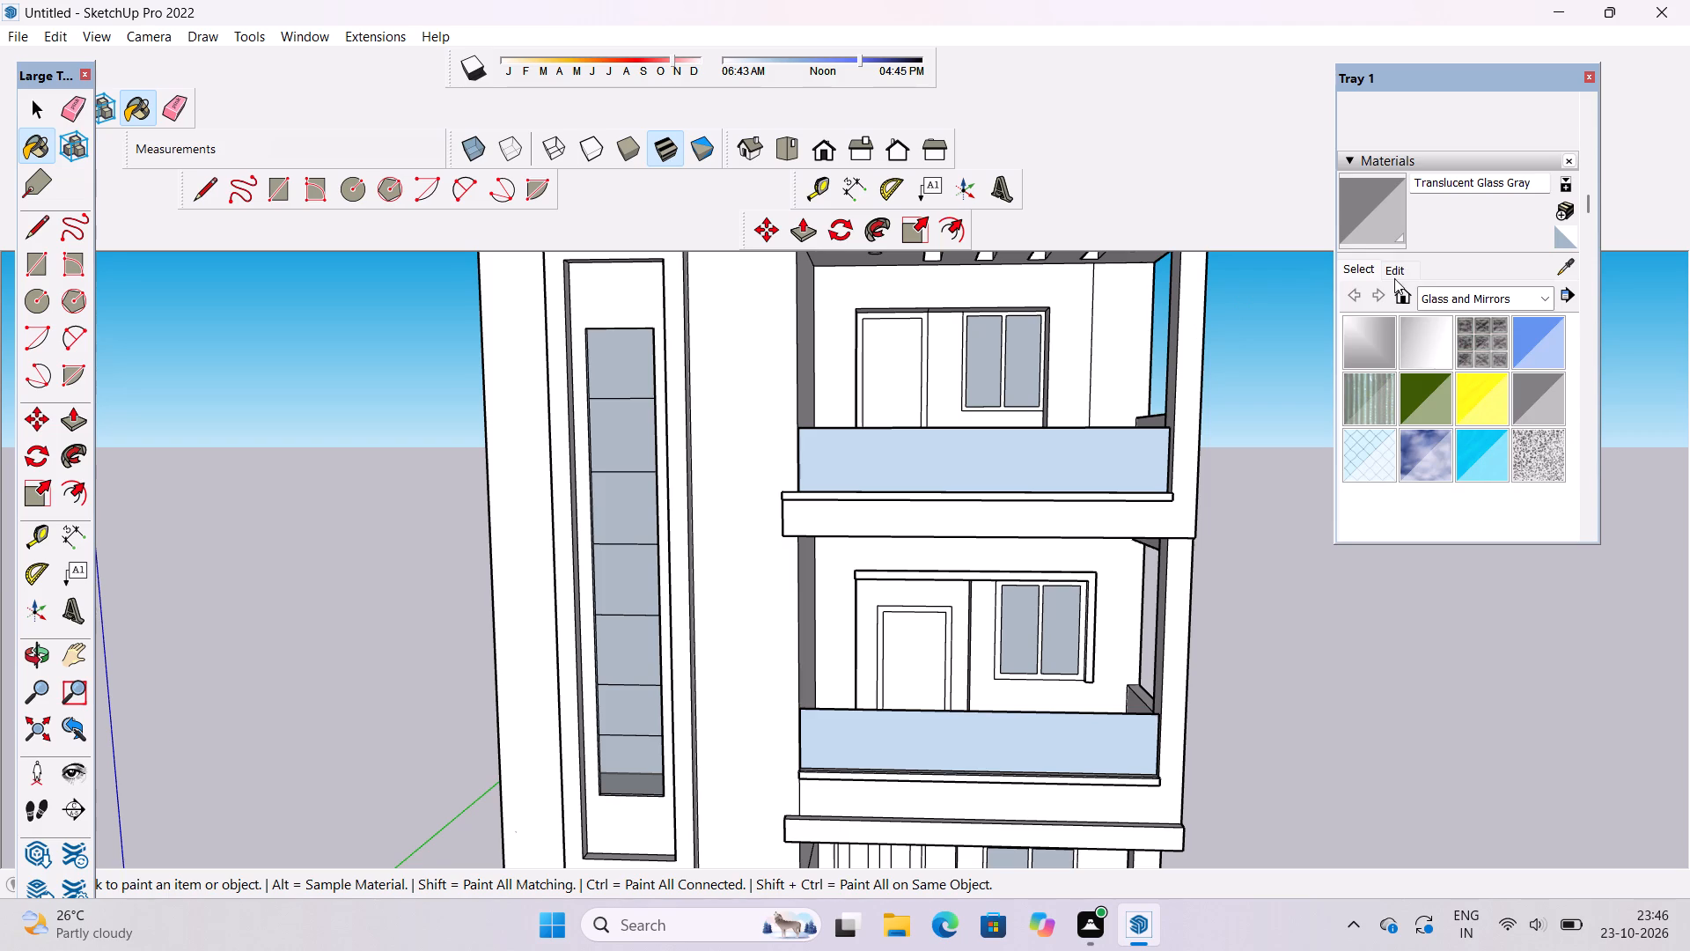
Change the Translucent Glass Gray material's colour to a light yellow-green.
left_click(1395, 269)
left_click(1396, 355)
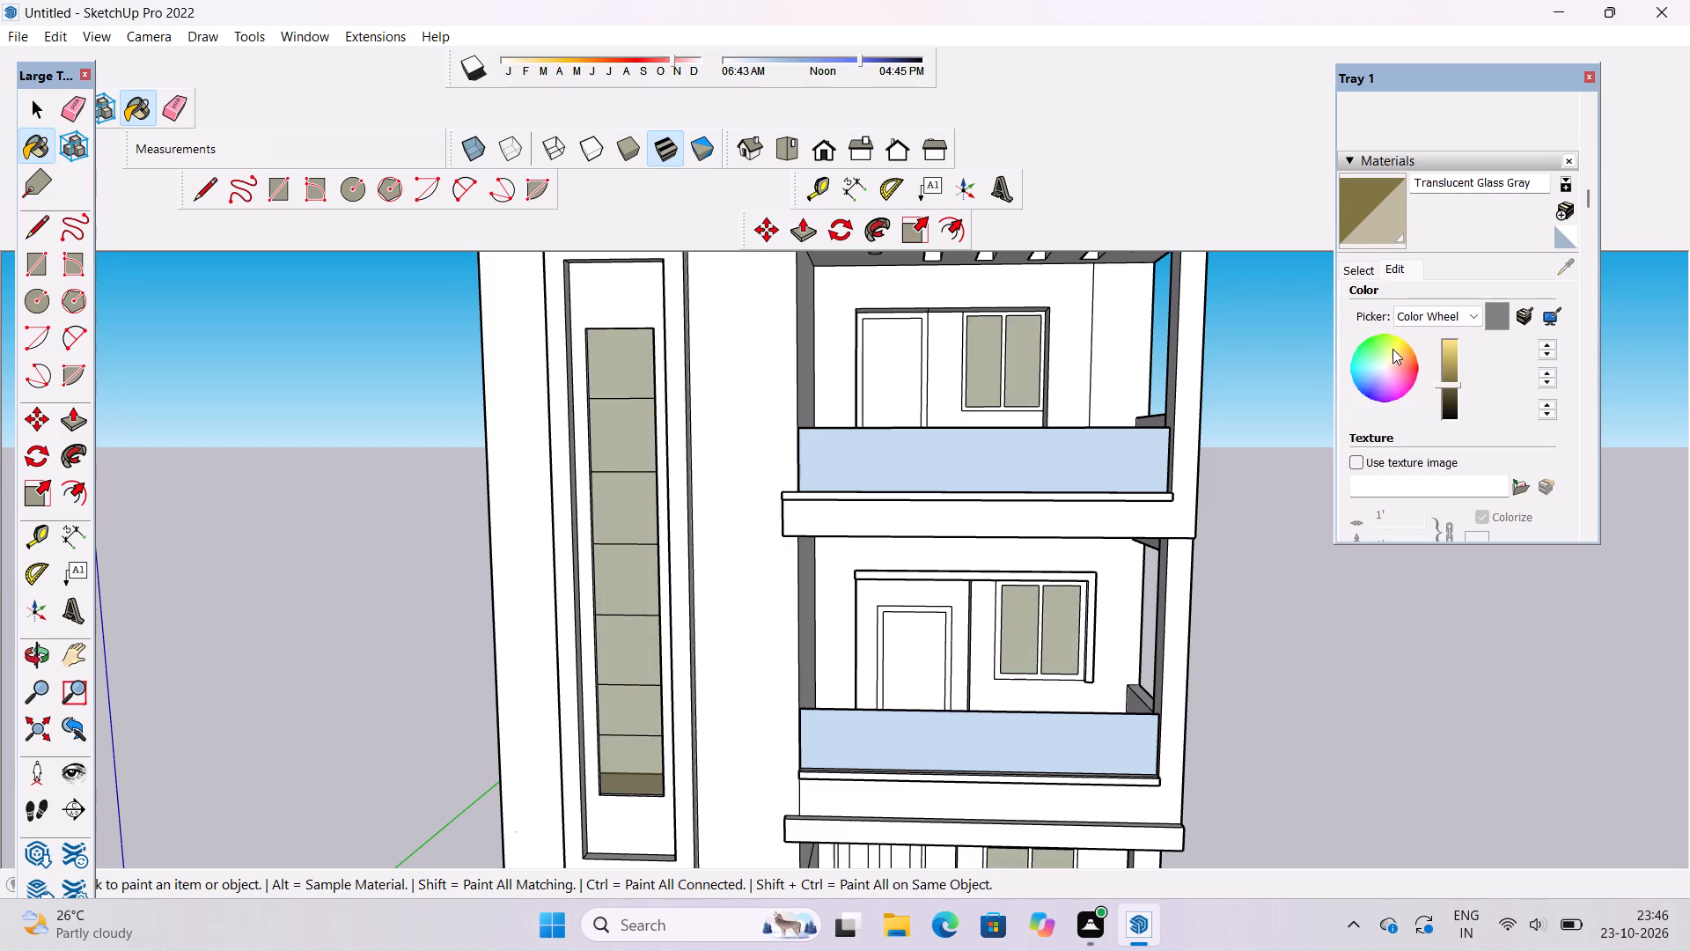
left_click(1392, 349)
left_click(1455, 368)
left_click(1455, 354)
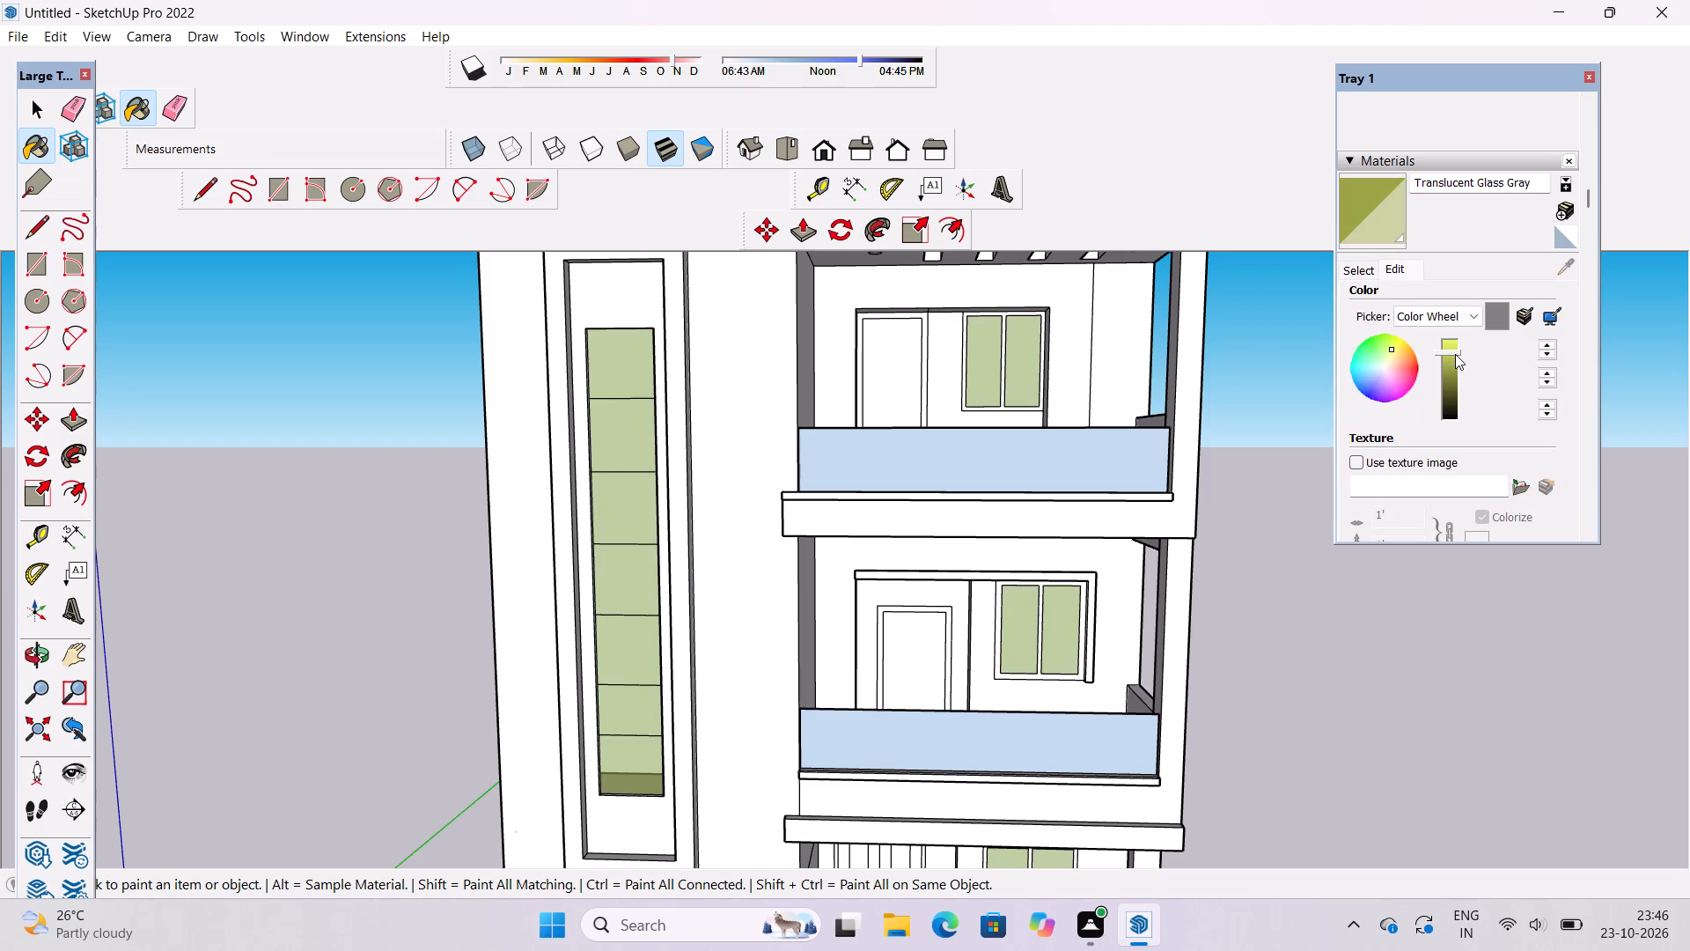
scroll(972, 387, "down", 7)
scroll(666, 387, "down", 2)
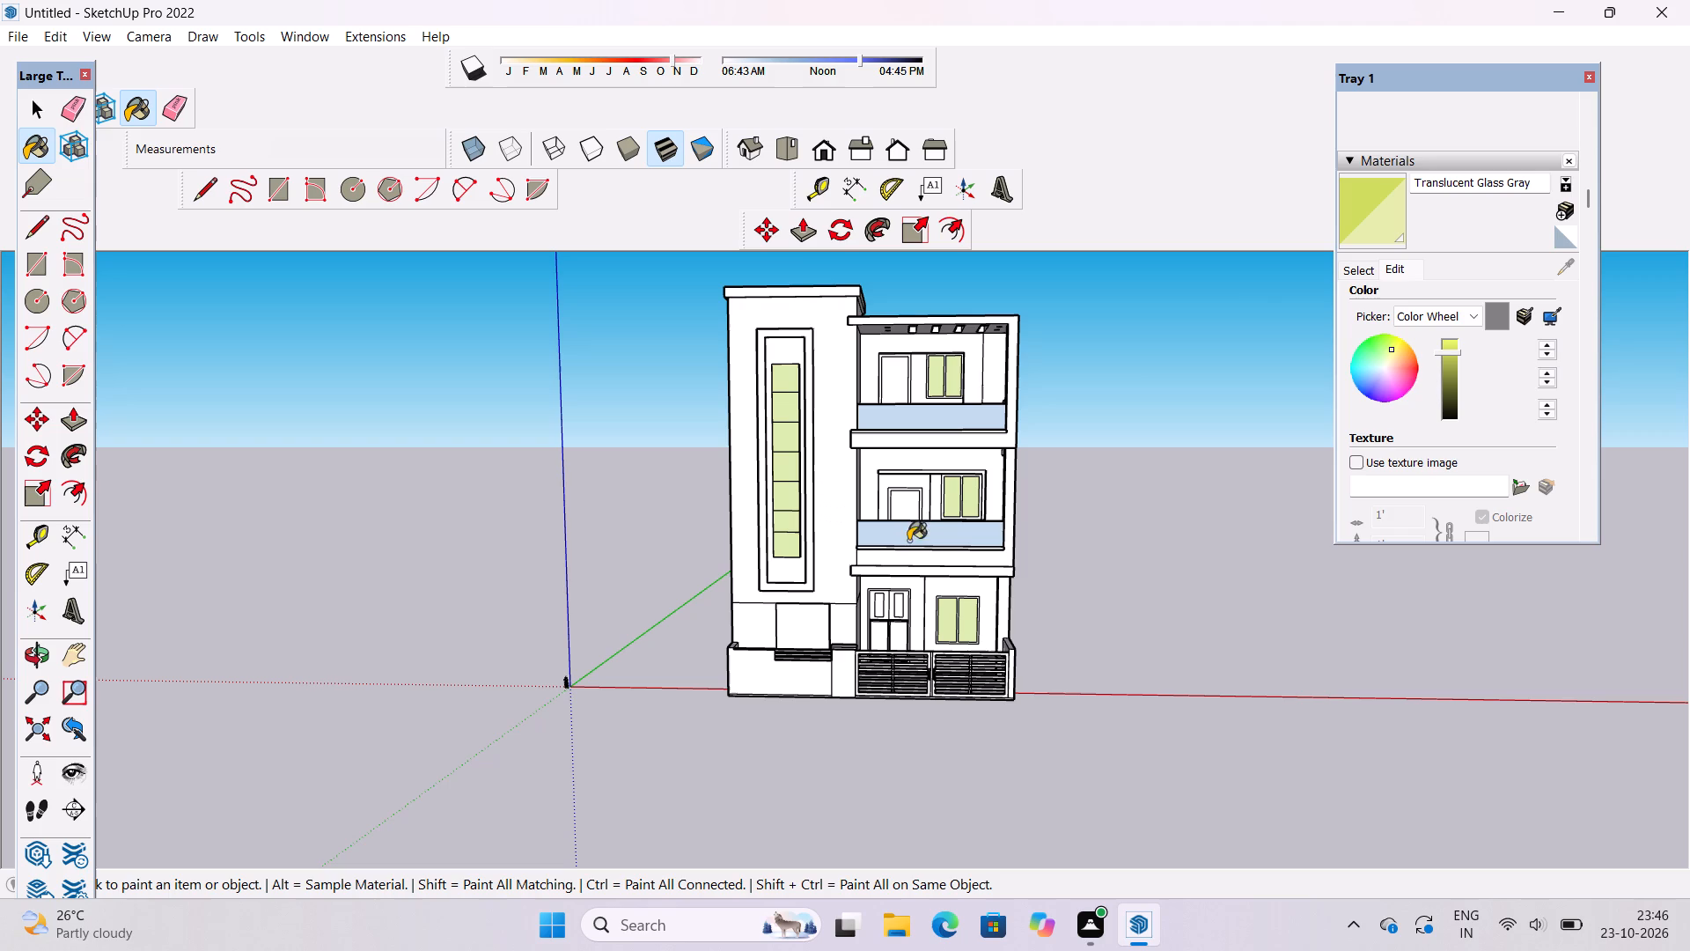
Paint the top-floor window frame with 0022_Maroon from the Colors-Named collection.
left_click(1366, 273)
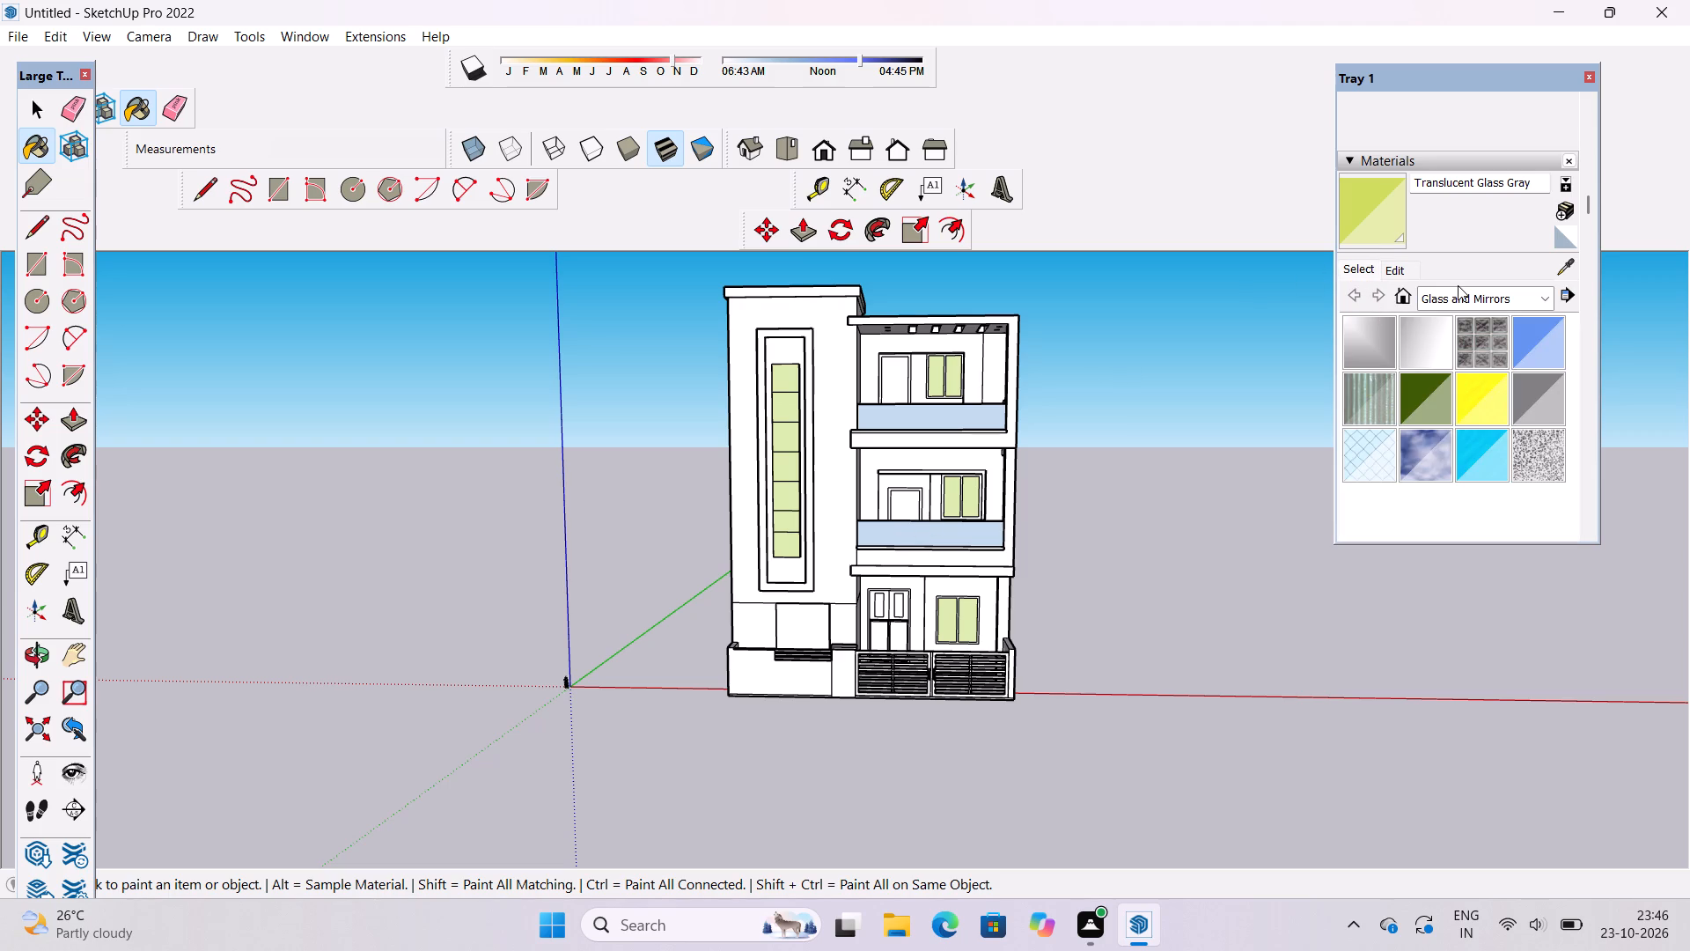
left_click(1458, 297)
left_click(1489, 391)
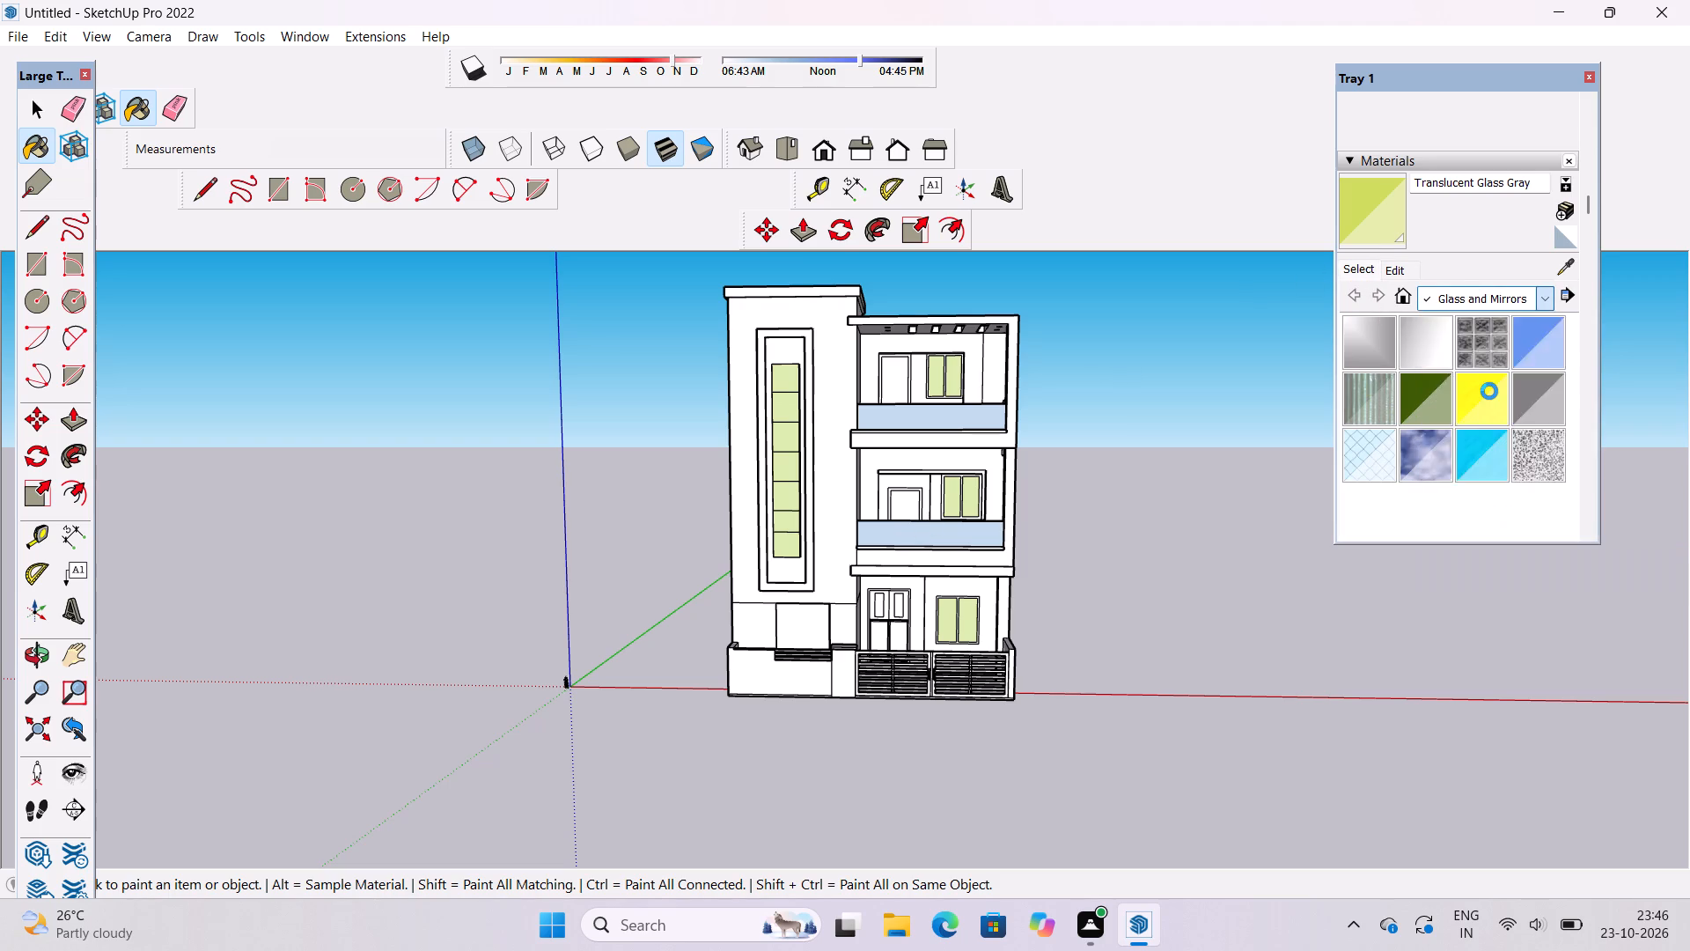
scroll(1451, 284, "down", 3)
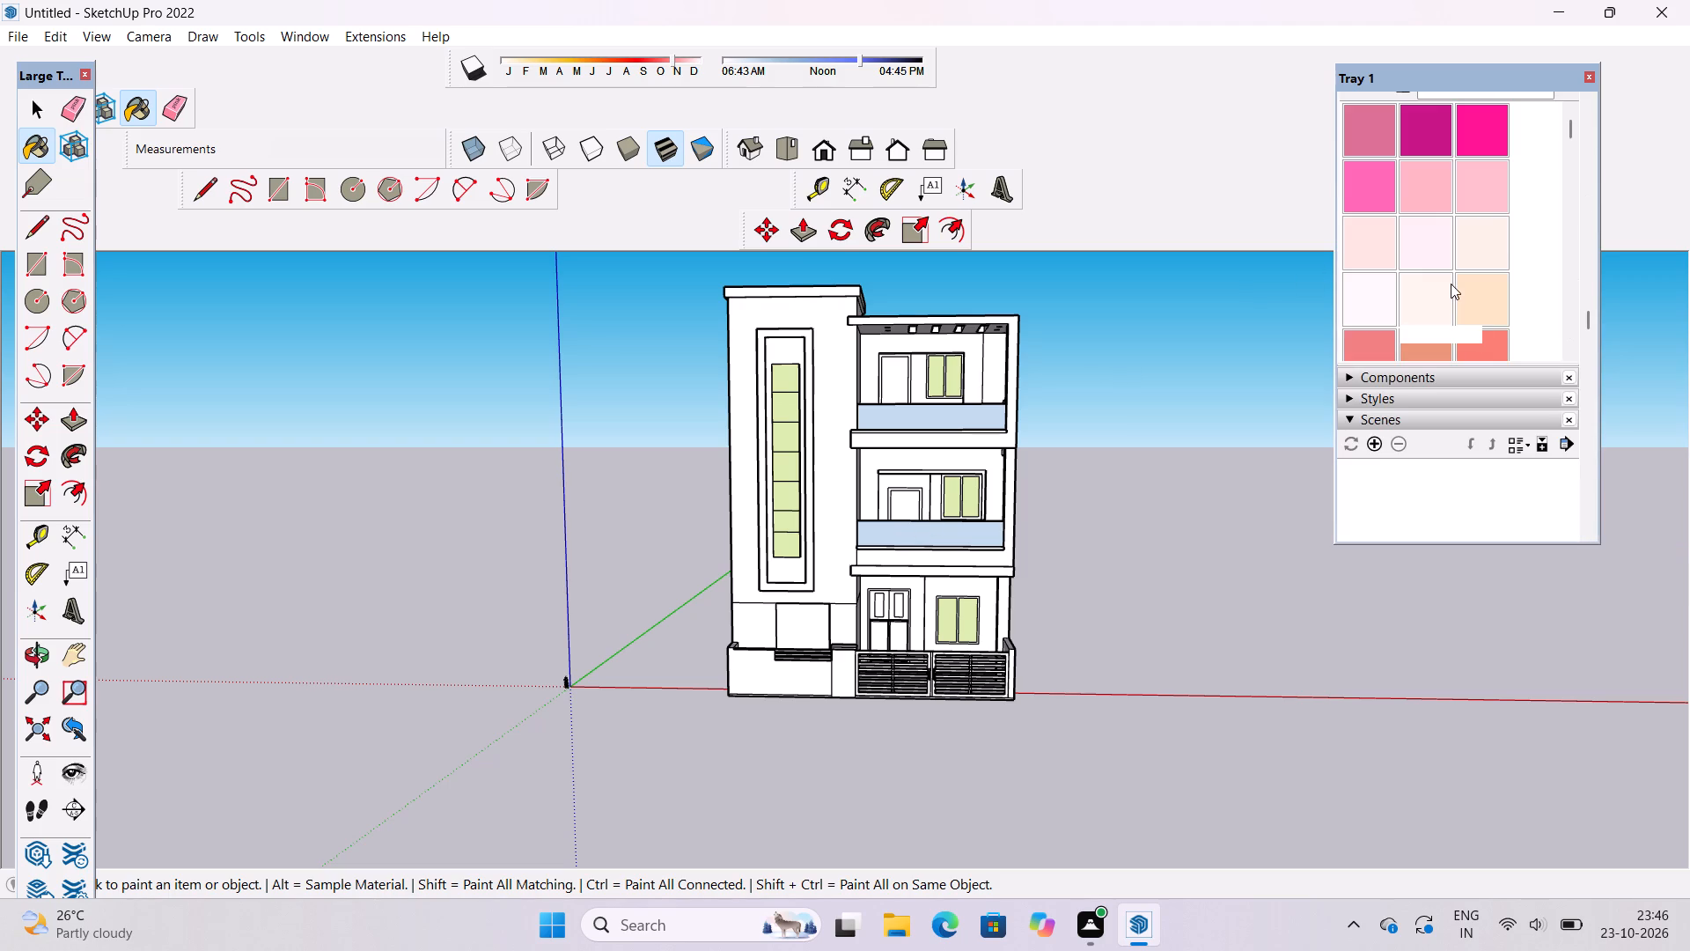
scroll(1492, 307, "down", 1)
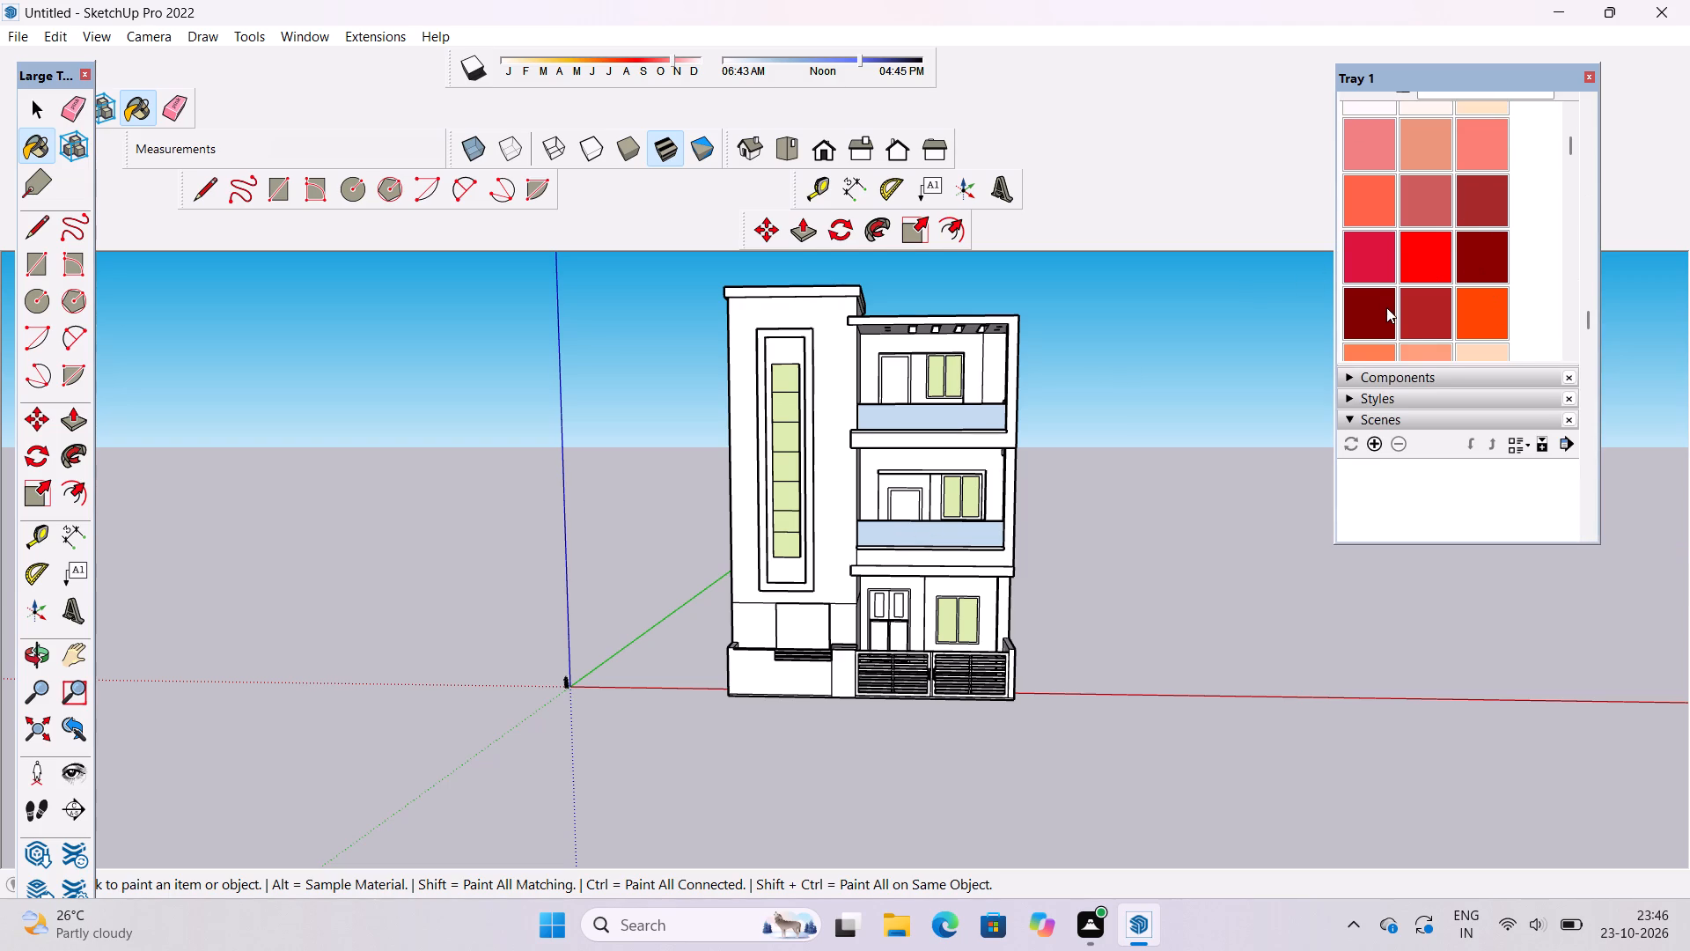
left_click(1386, 307)
scroll(951, 343, "up", 20)
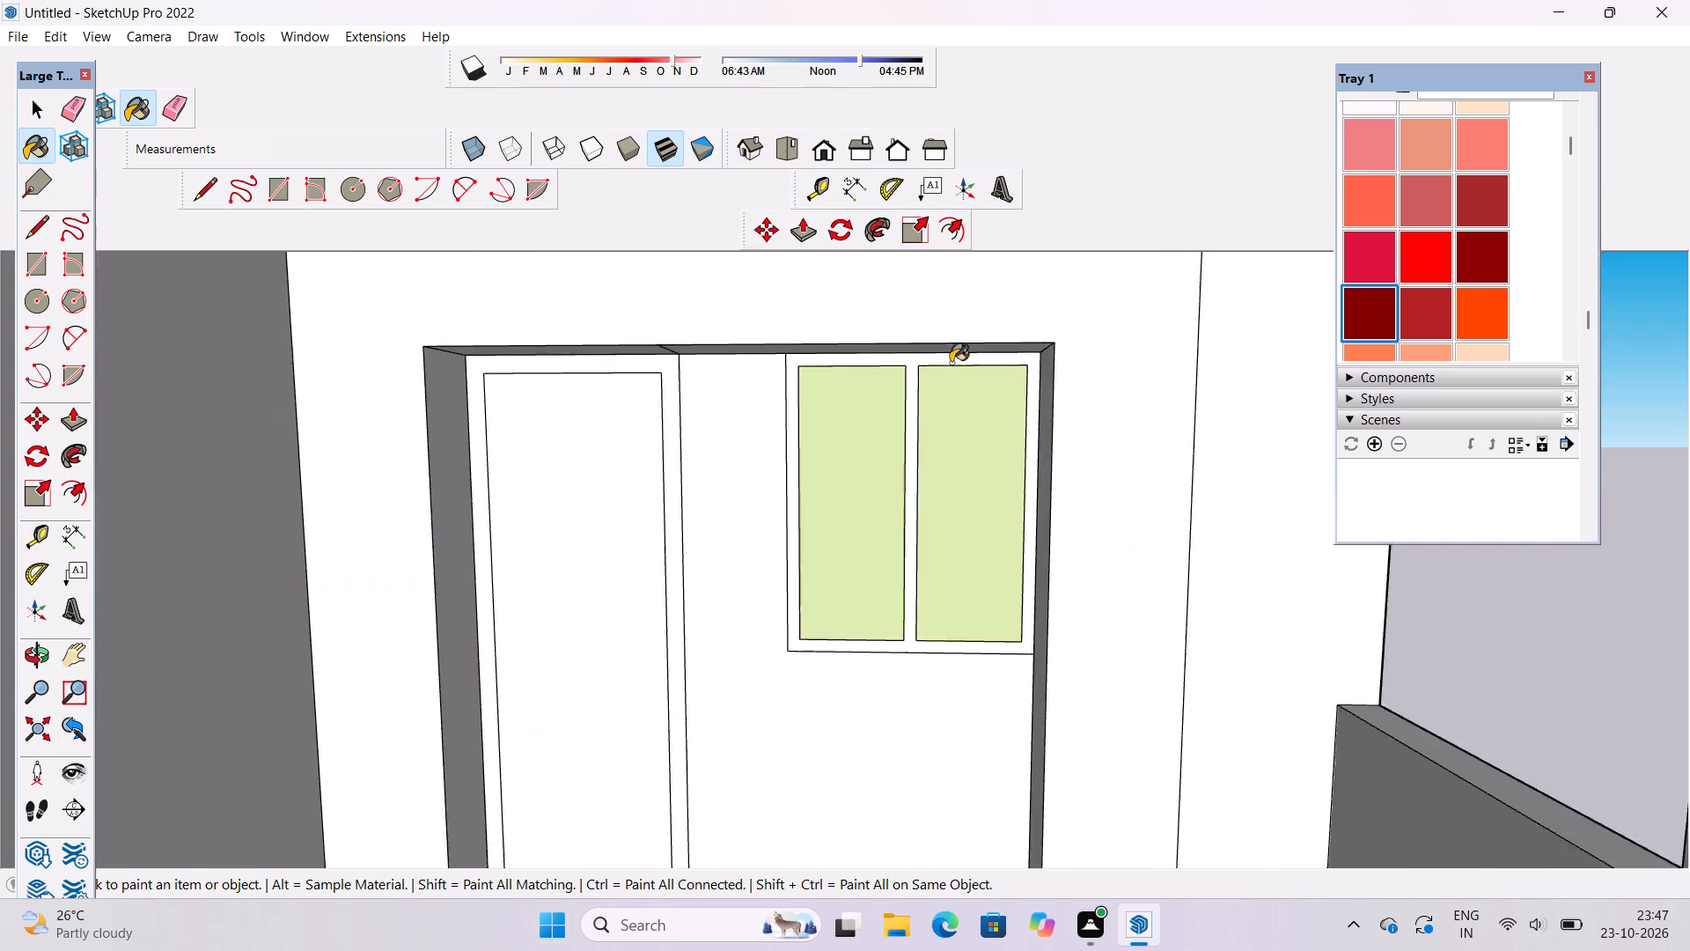
scroll(951, 363, "up", 2)
left_click(903, 357)
Paint the middle-floor and ground-floor window frames with the same 0022_Maroon.
scroll(891, 283, "down", 18)
scroll(921, 578, "up", 6)
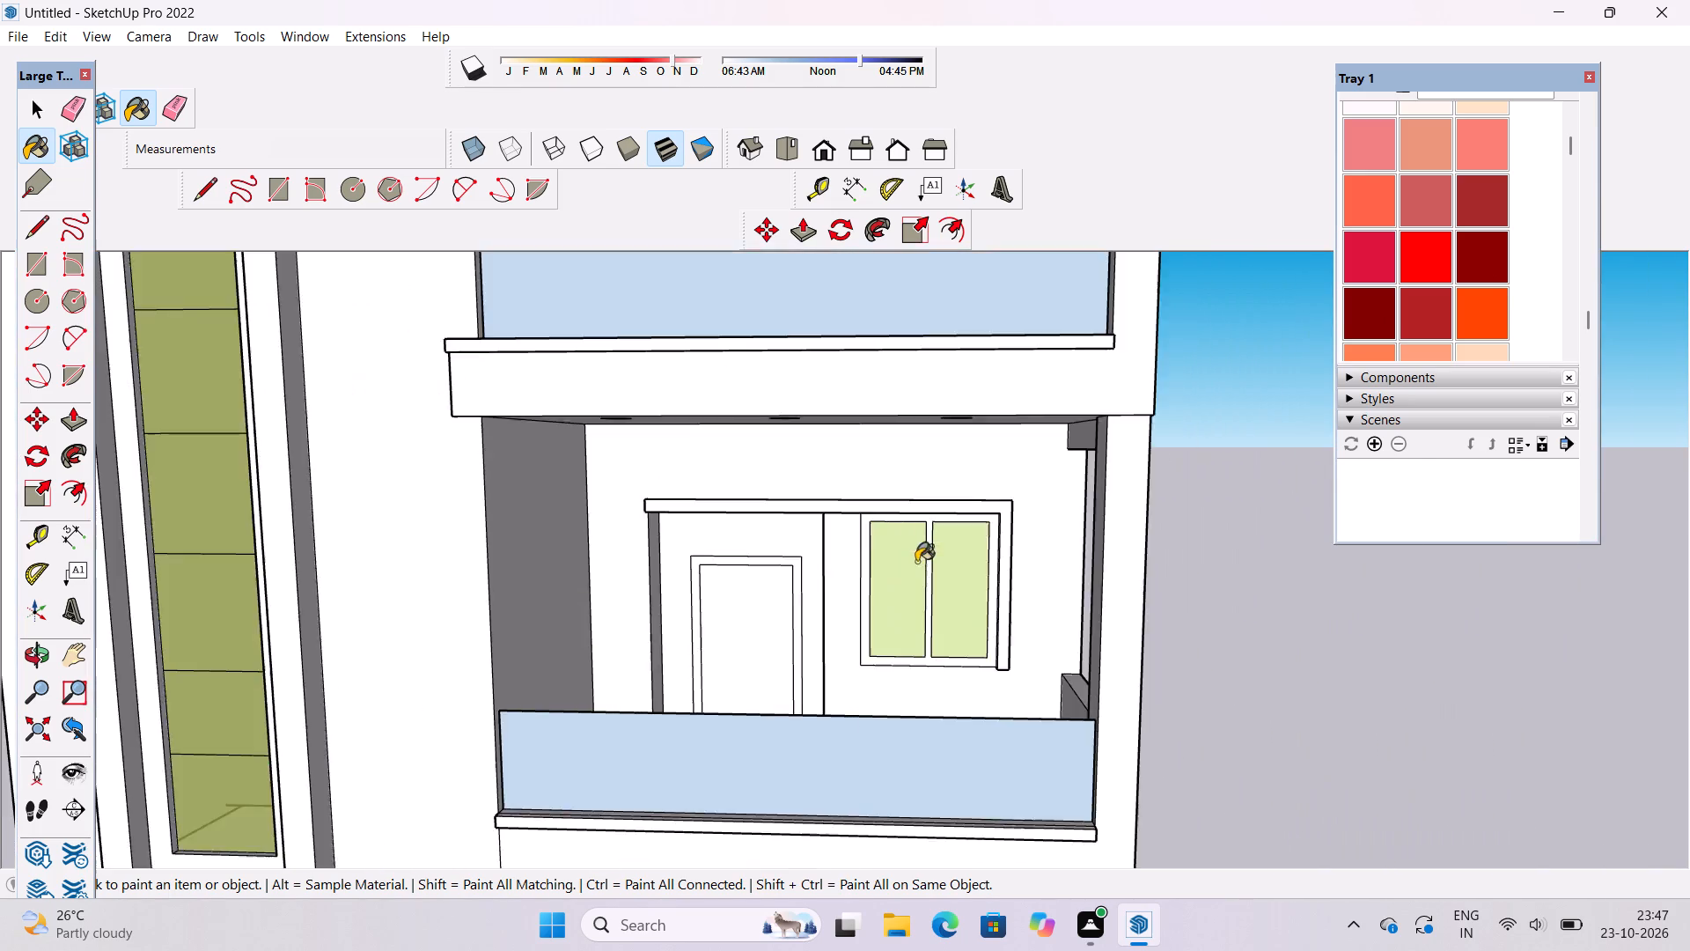
scroll(916, 562, "up", 6)
left_click(937, 472)
scroll(890, 368, "down", 17)
scroll(919, 642, "up", 2)
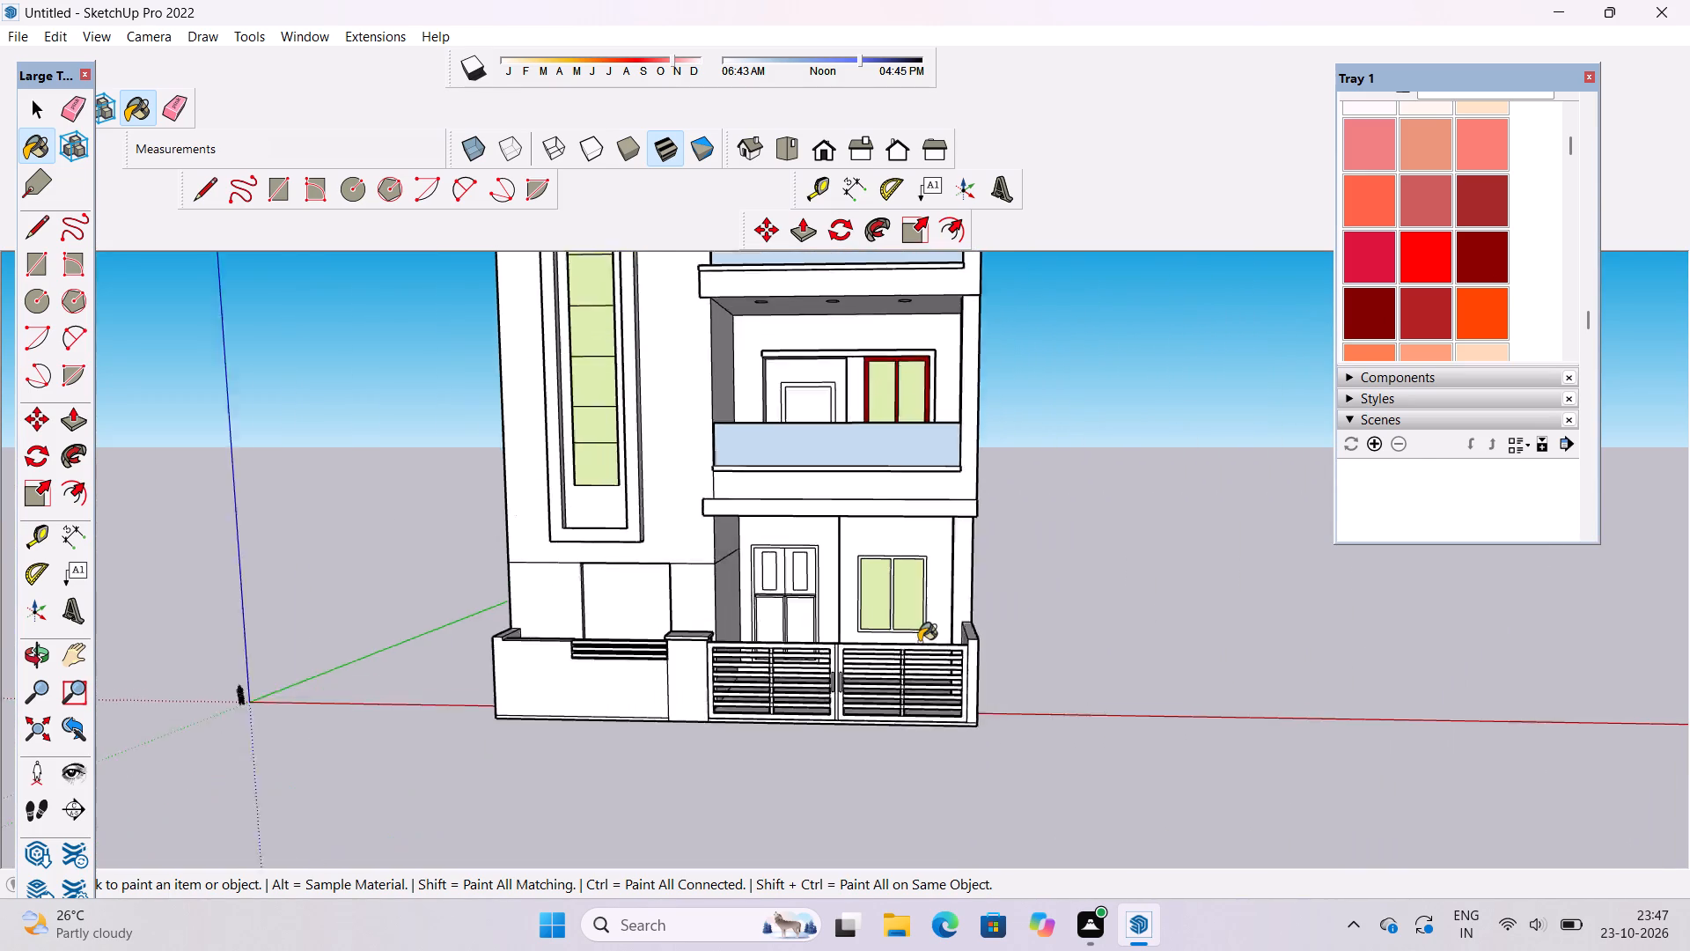
scroll(919, 642, "up", 15)
left_click(824, 535)
scroll(961, 529, "down", 9)
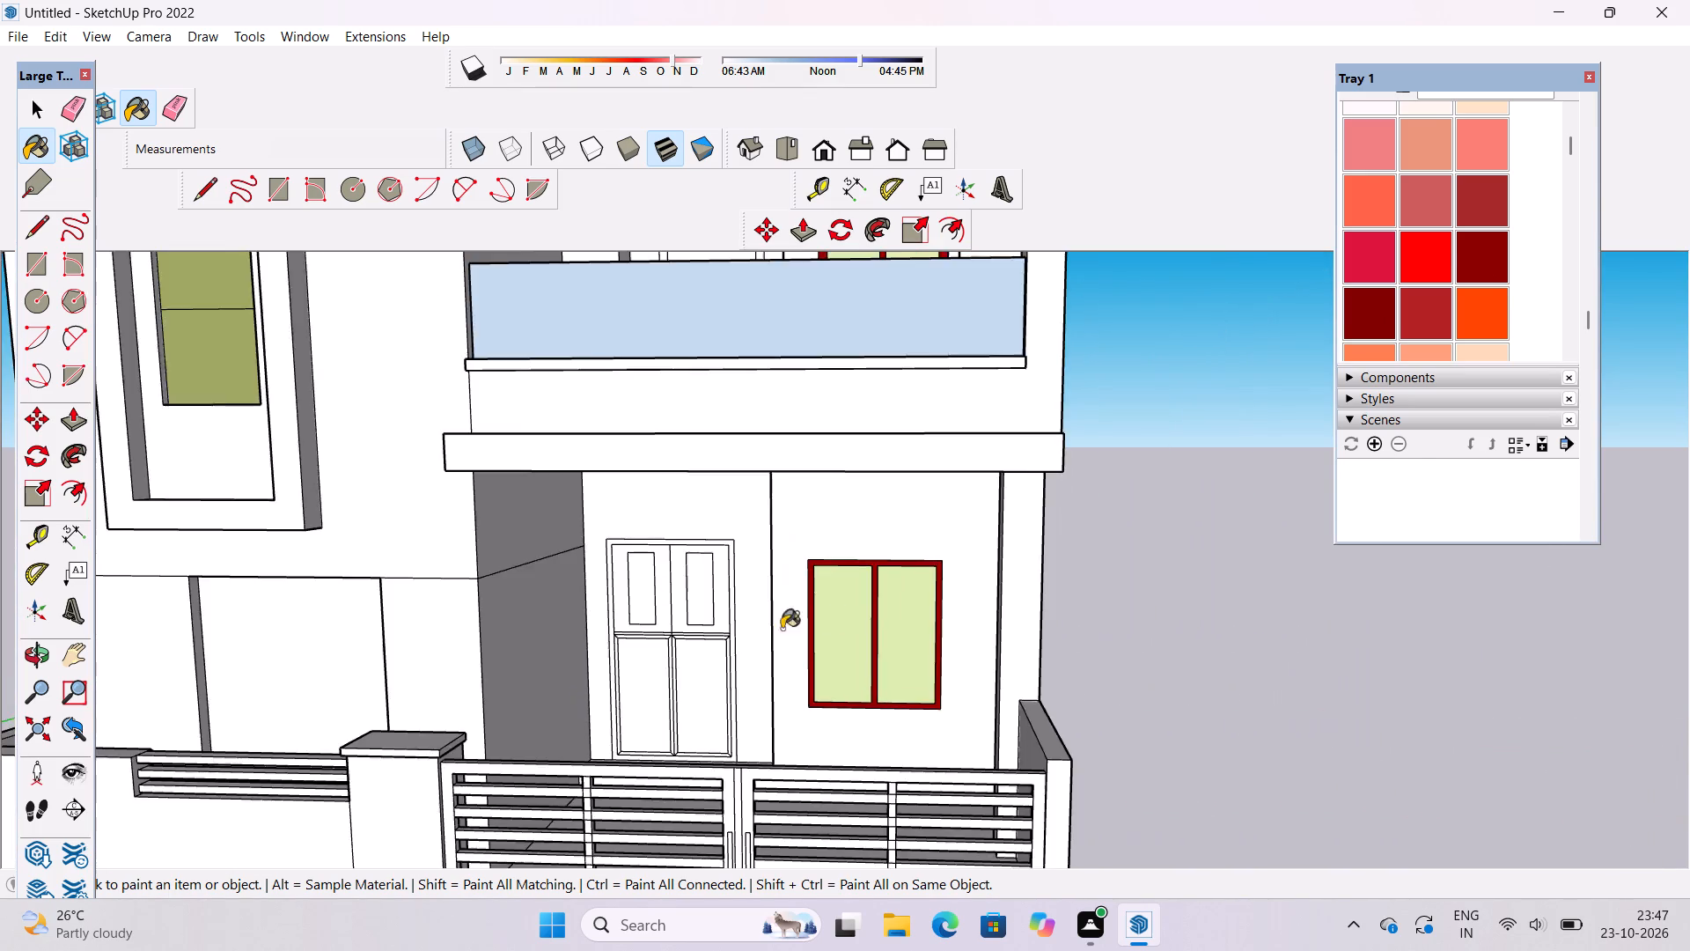
Darken the 0022_Maroon material to a very deep maroon.
scroll(782, 629, "down", 11)
scroll(1375, 201, "up", 5)
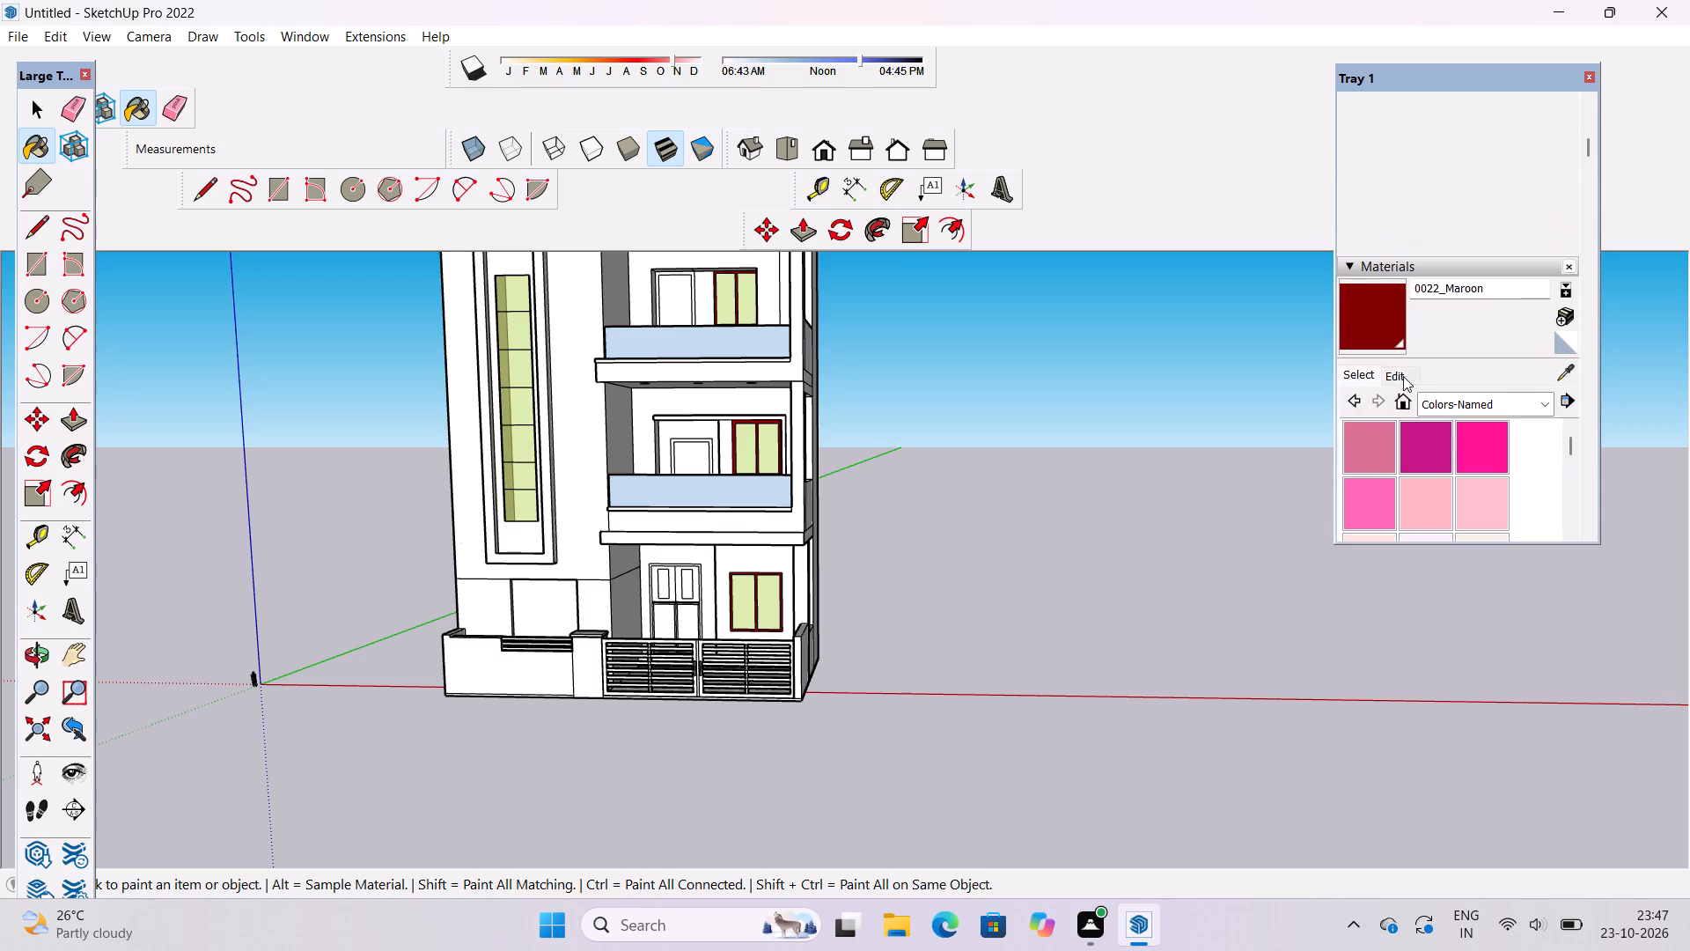
left_click(1398, 375)
scroll(753, 479, "up", 11)
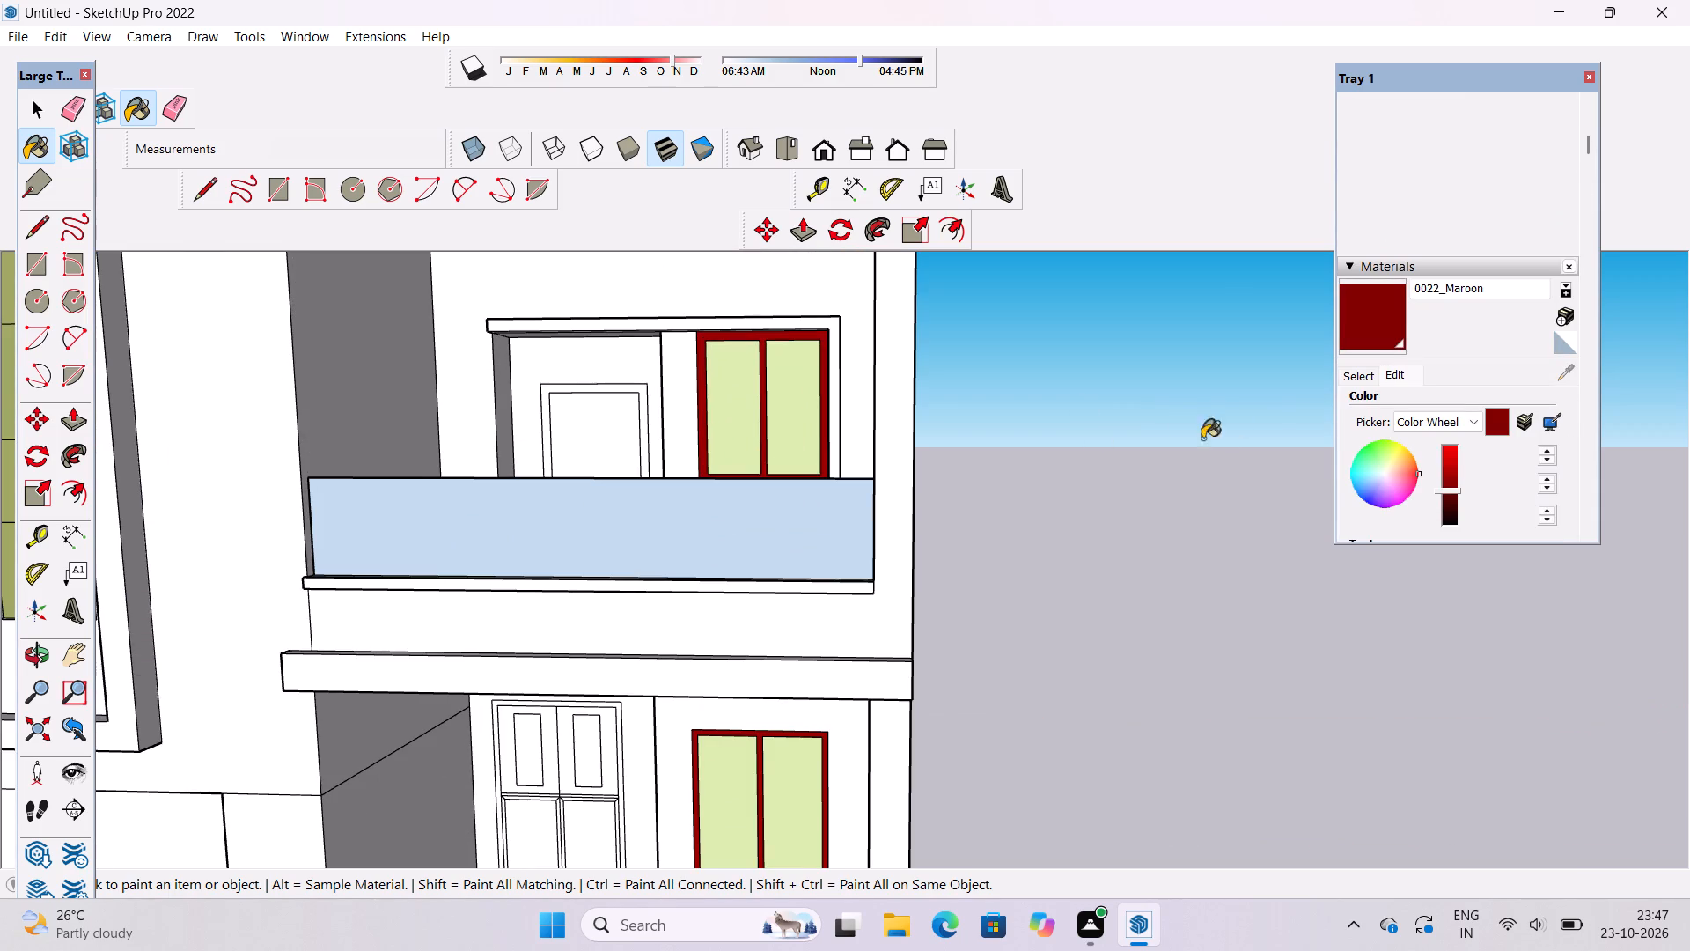
left_click(1445, 500)
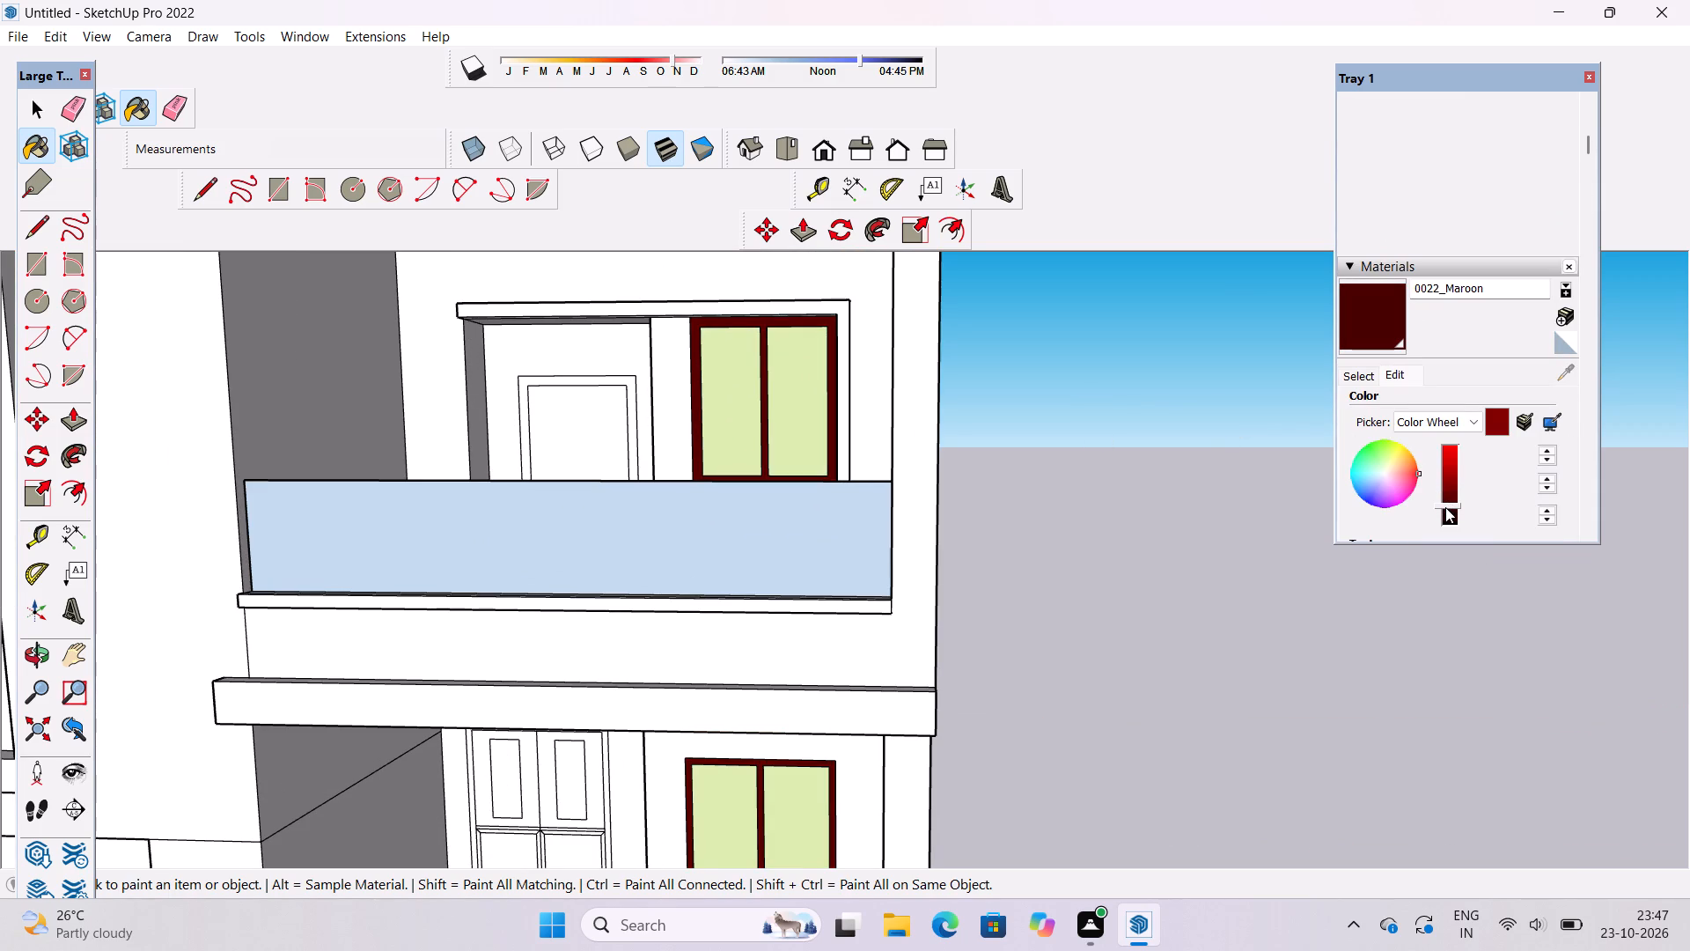
scroll(1041, 495, "down", 6)
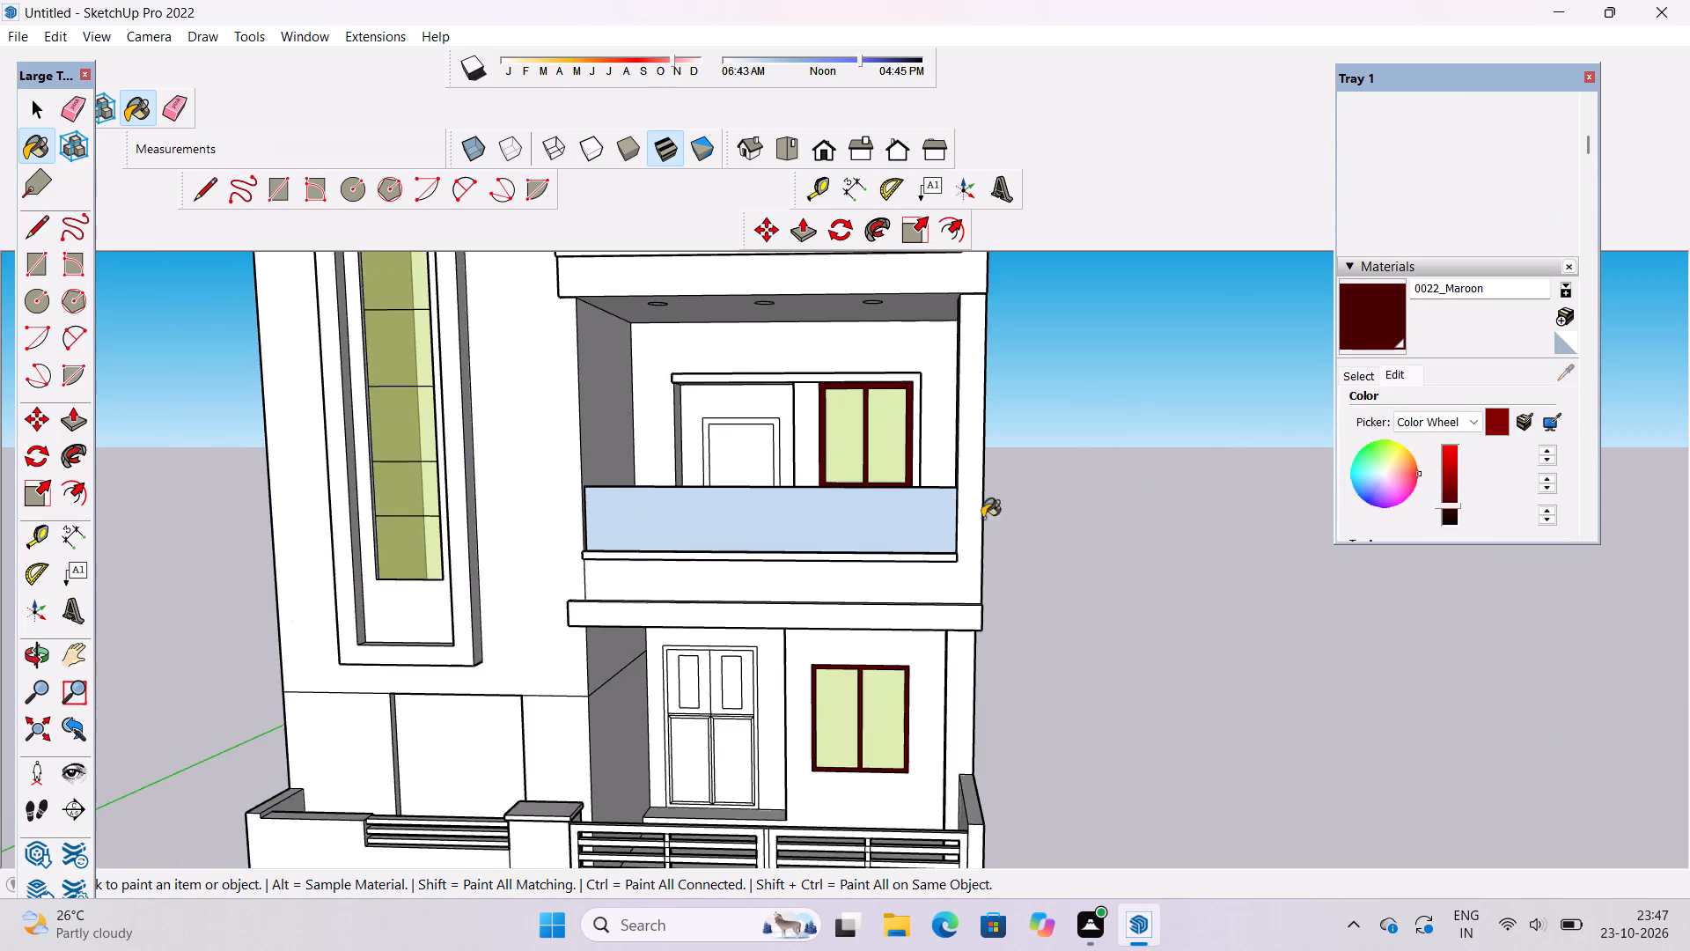
scroll(935, 539, "down", 6)
scroll(1042, 593, "down", 3)
scroll(812, 475, "up", 1)
scroll(830, 500, "down", 3)
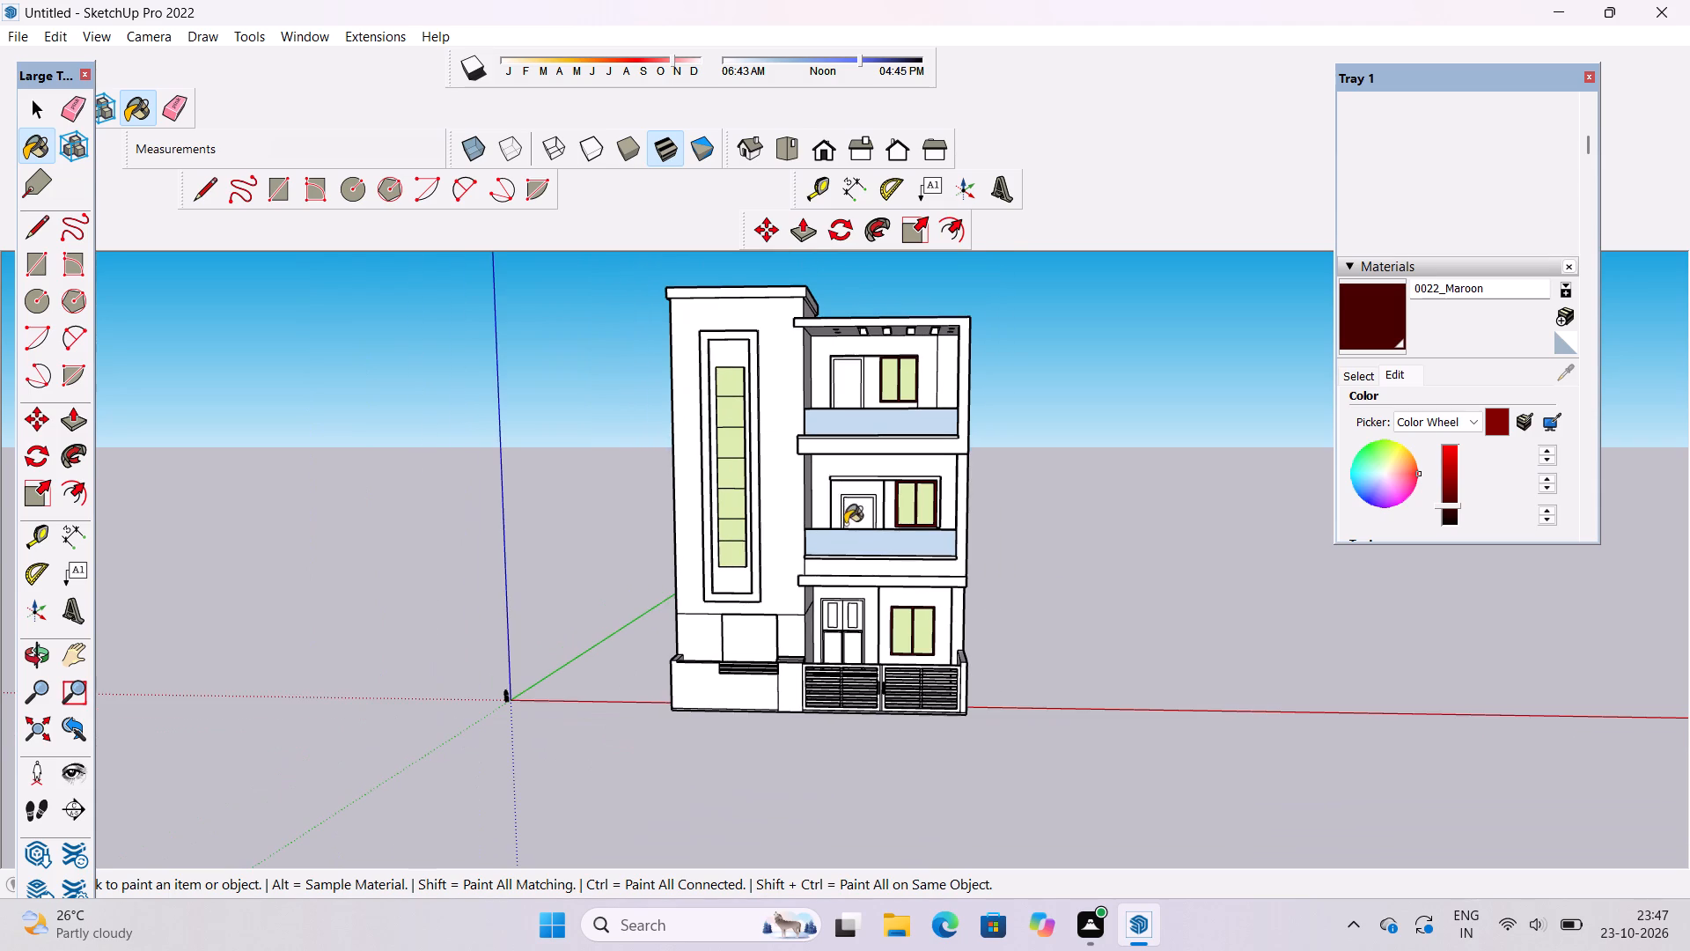
Paint the top-floor door and its frame with the dark reddish-brown wood material from the Wood collection.
scroll(840, 344, "up", 6)
scroll(1345, 210, "down", 1)
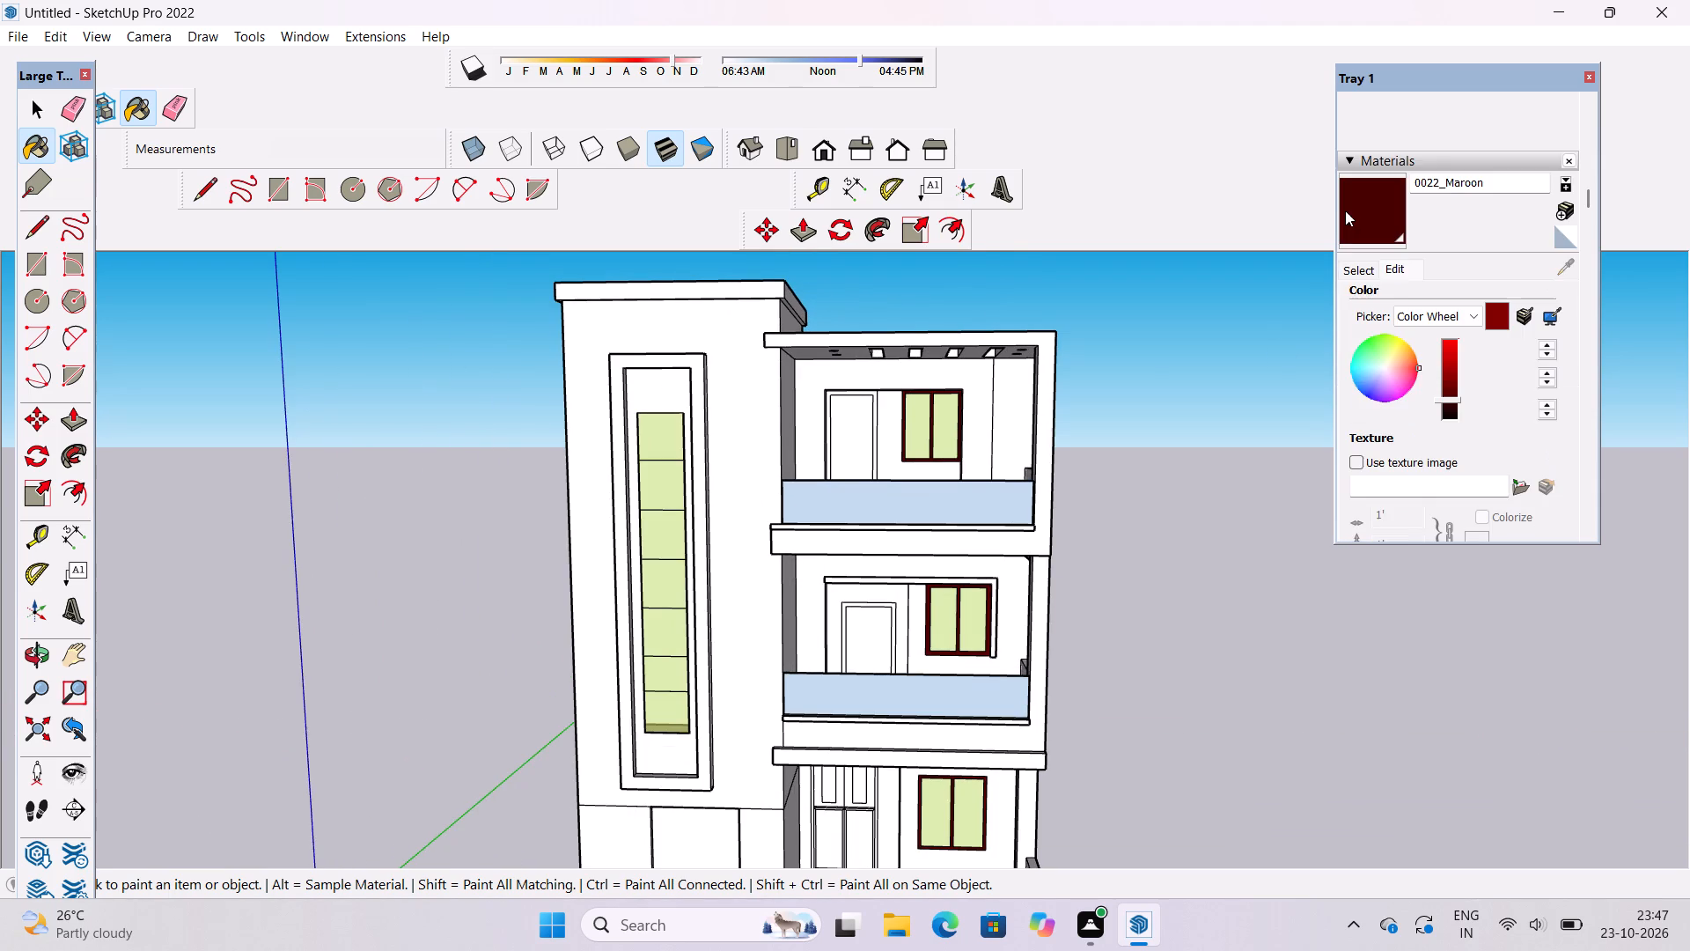
left_click(1370, 267)
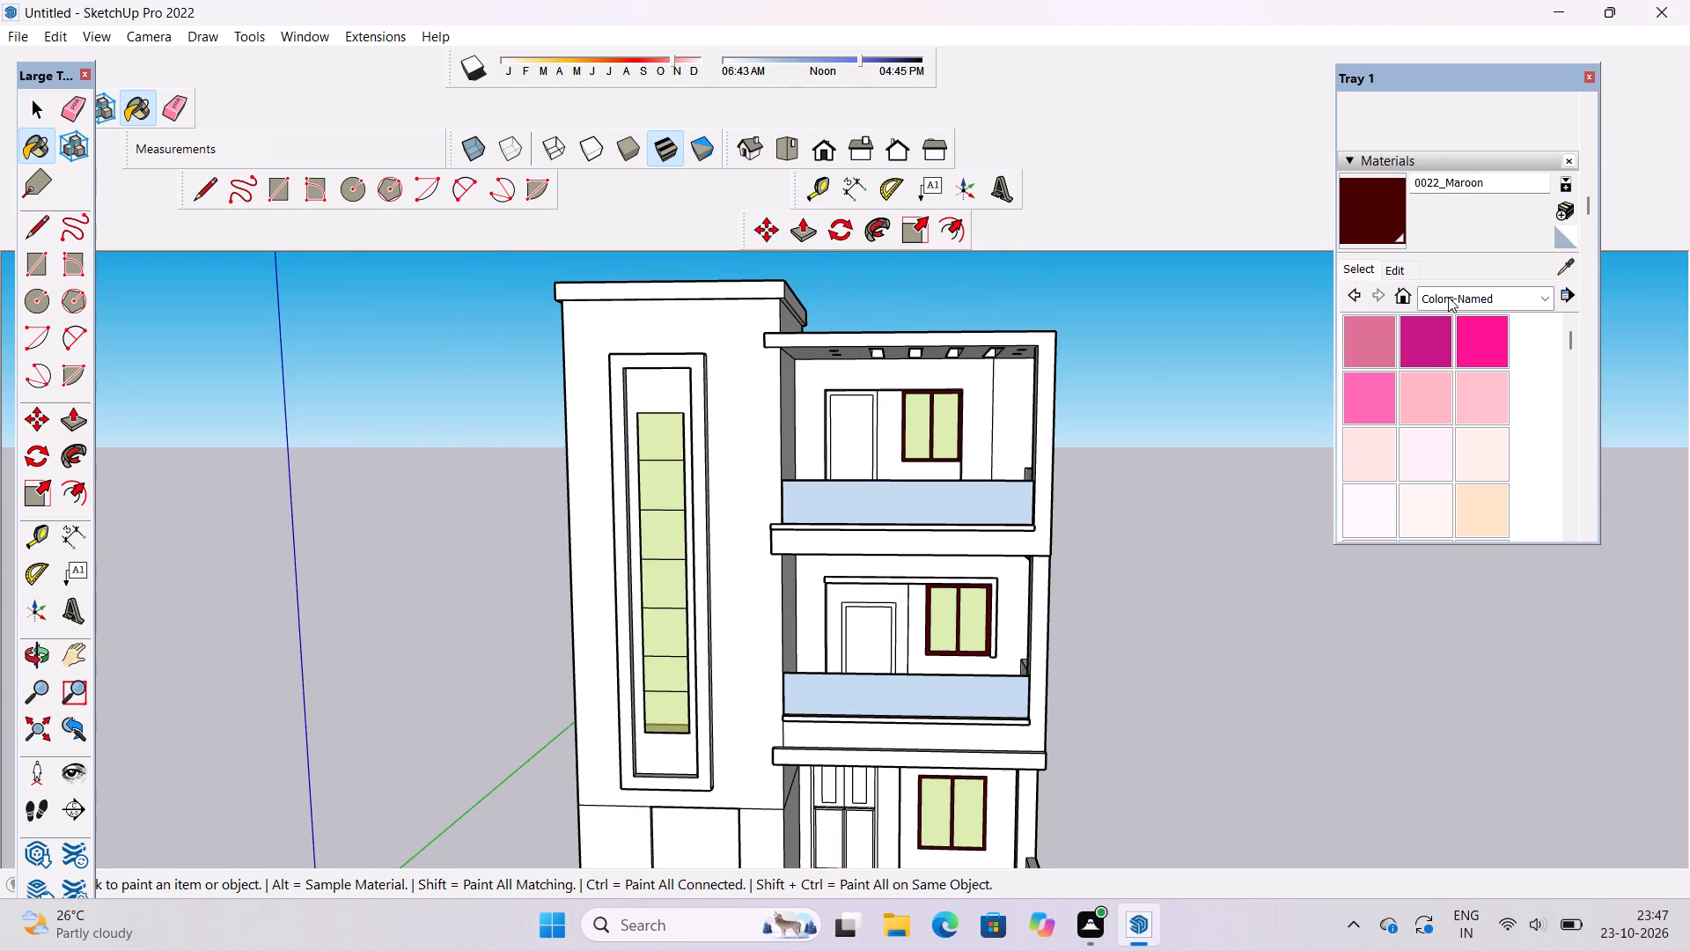
left_click(1451, 299)
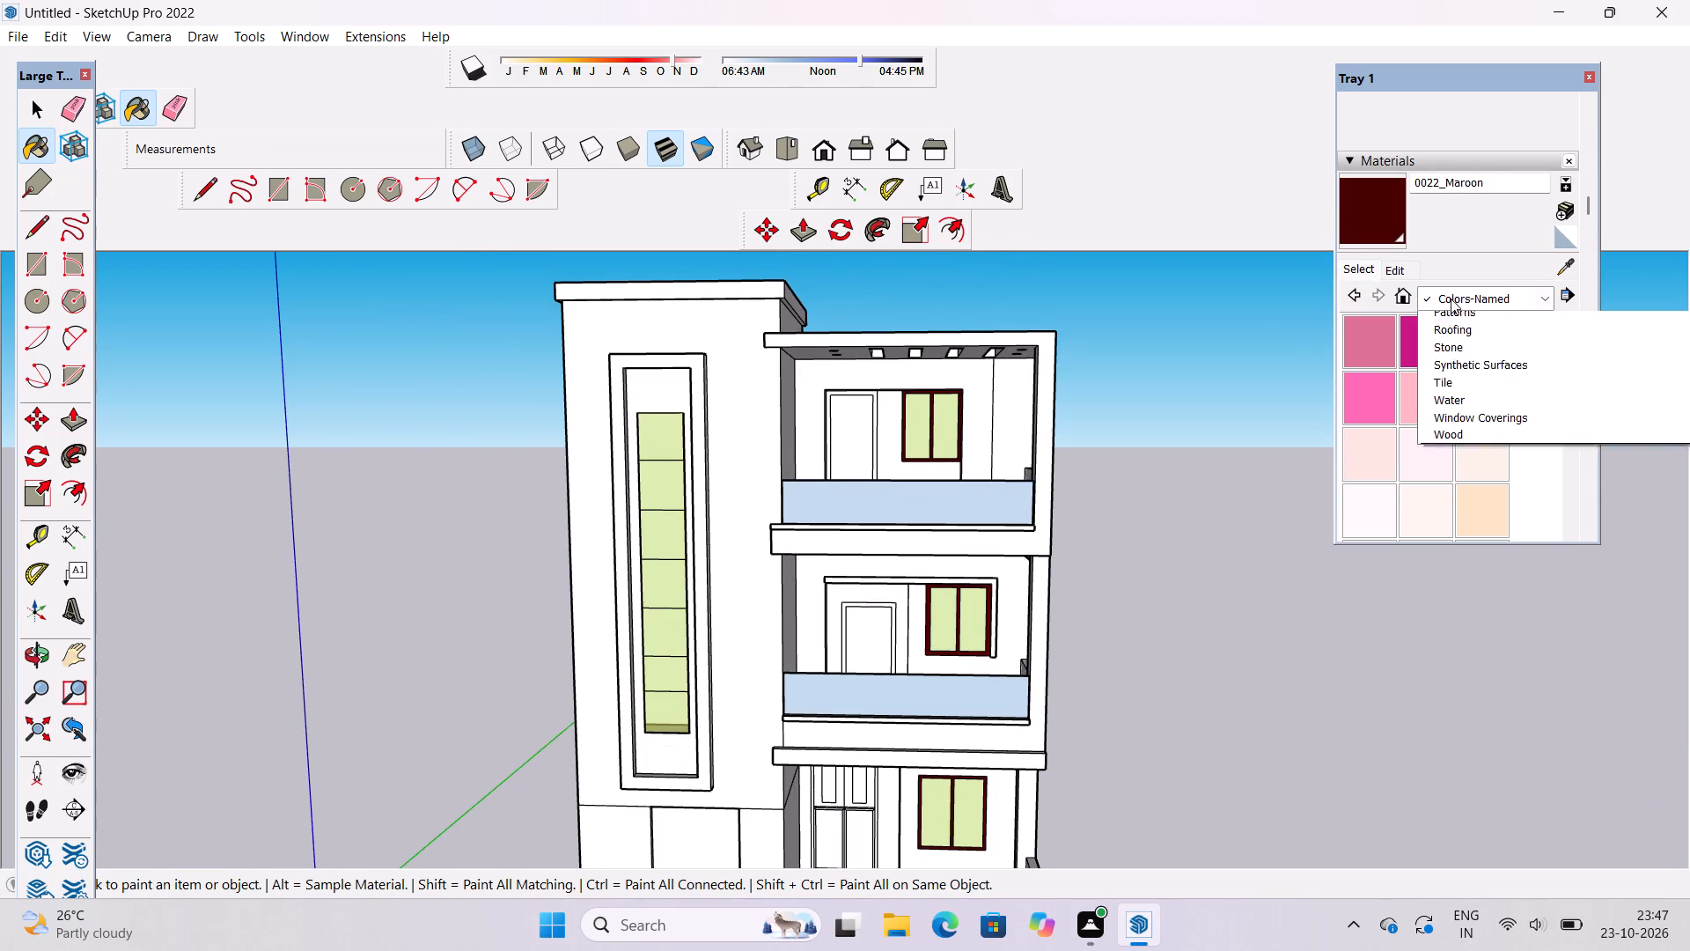
left_click(1459, 581)
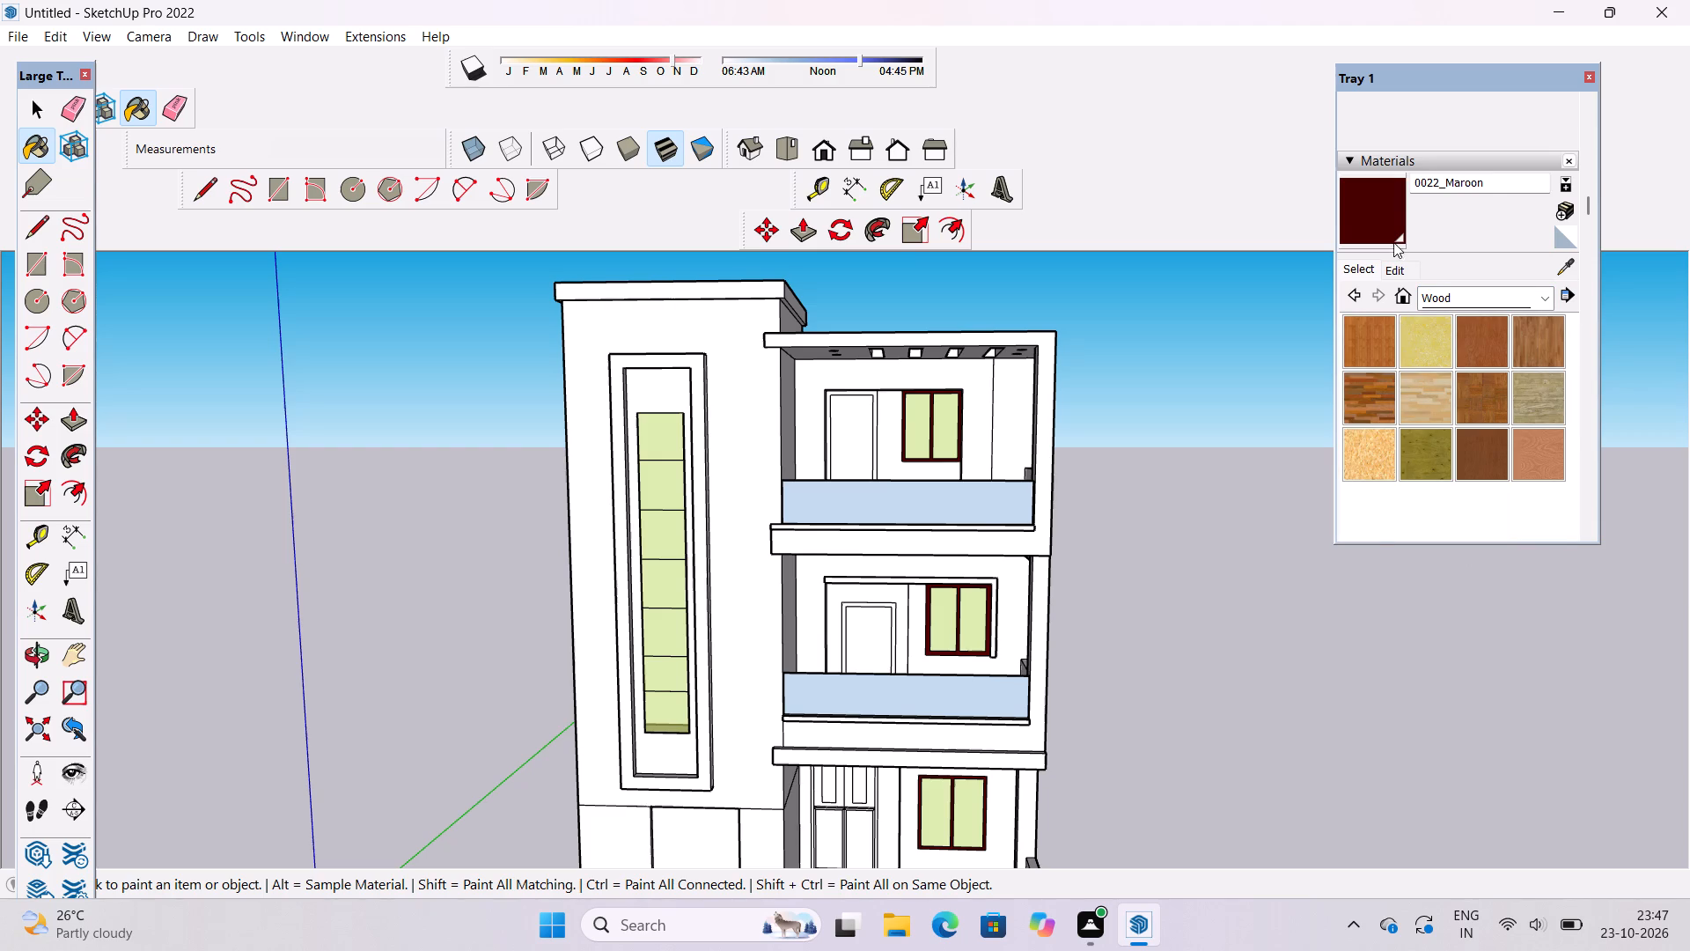
scroll(1393, 216, "down", 2)
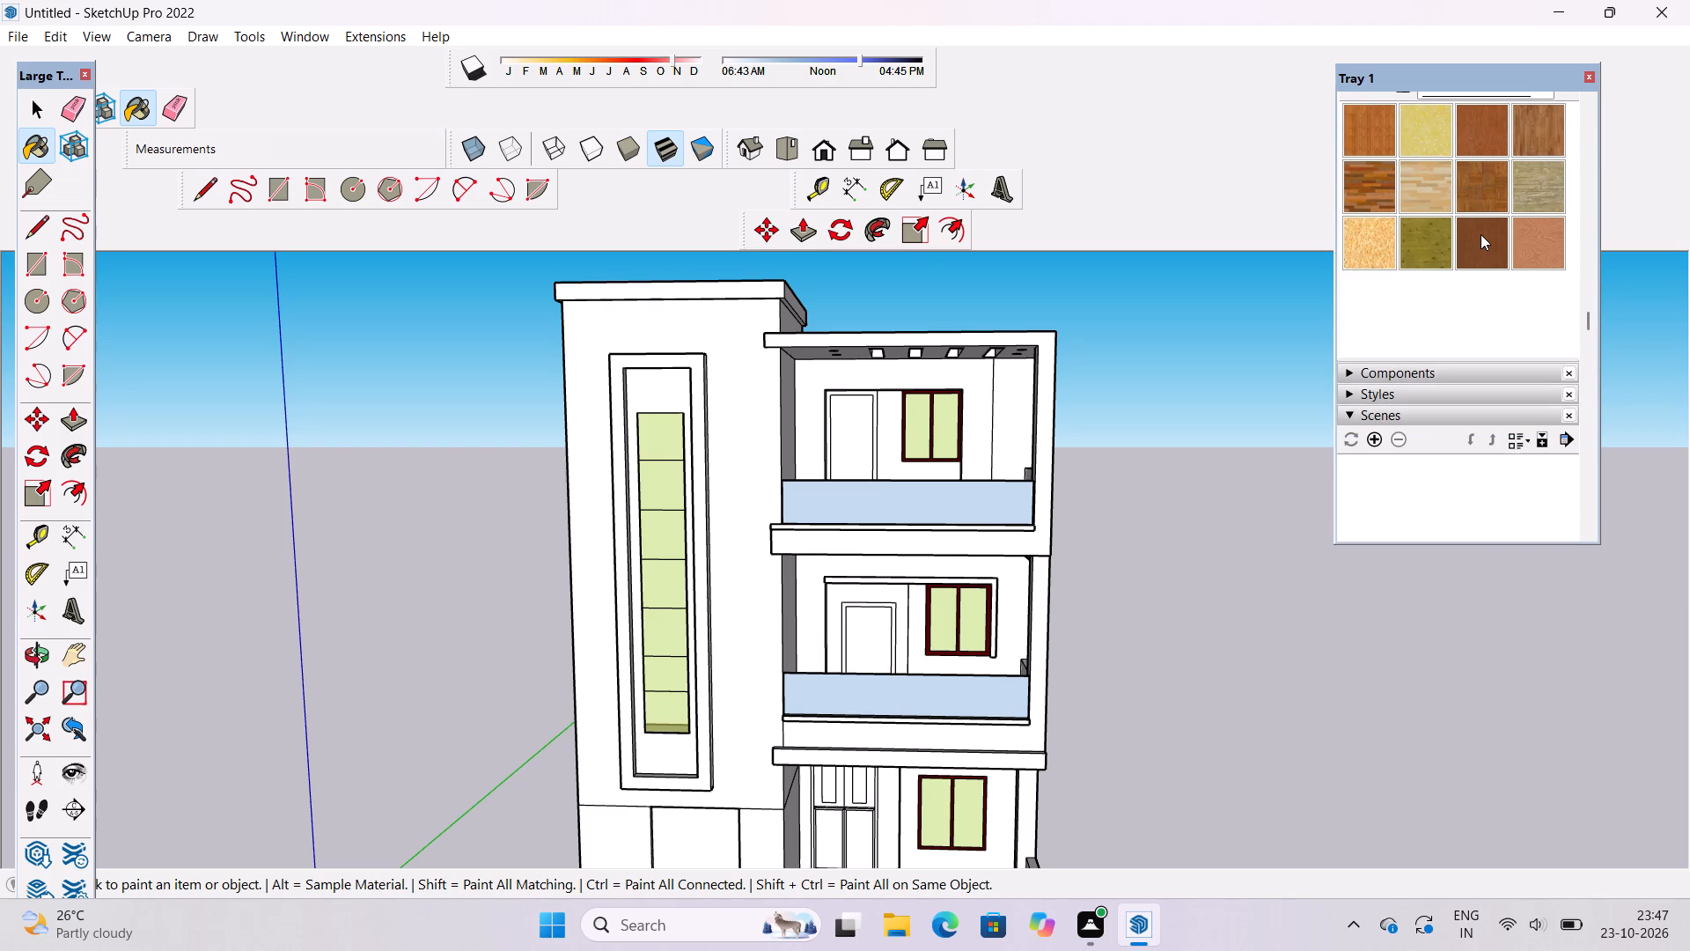
left_click(1481, 234)
scroll(878, 439, "up", 3)
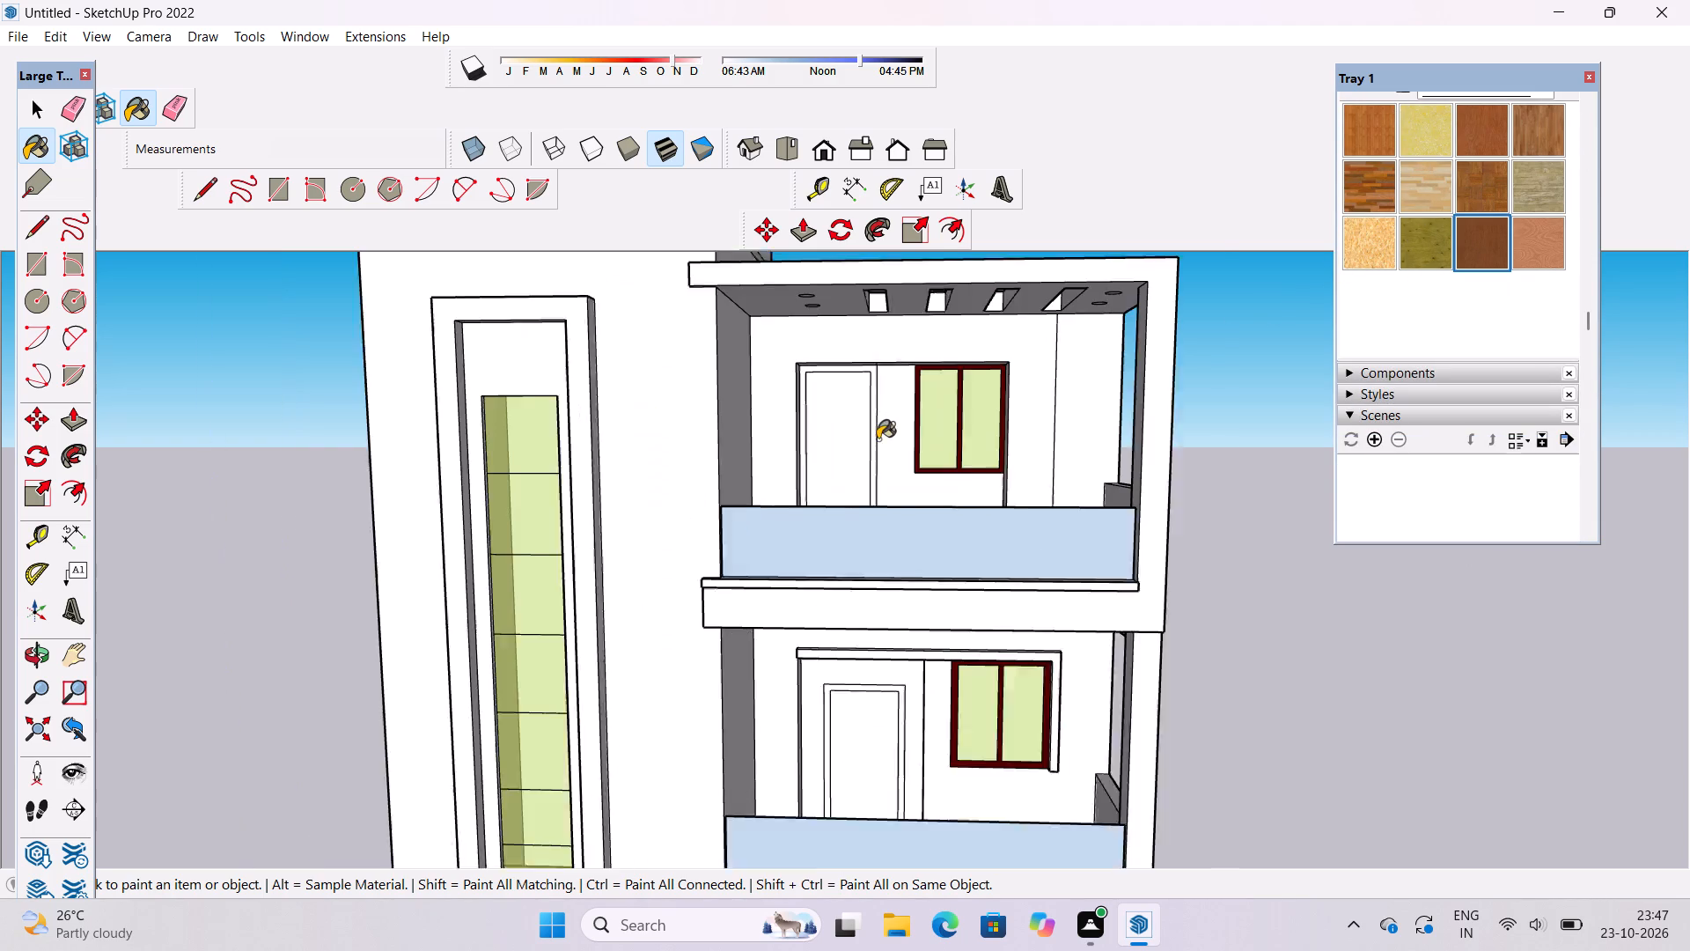
scroll(878, 439, "up", 2)
scroll(820, 335, "up", 10)
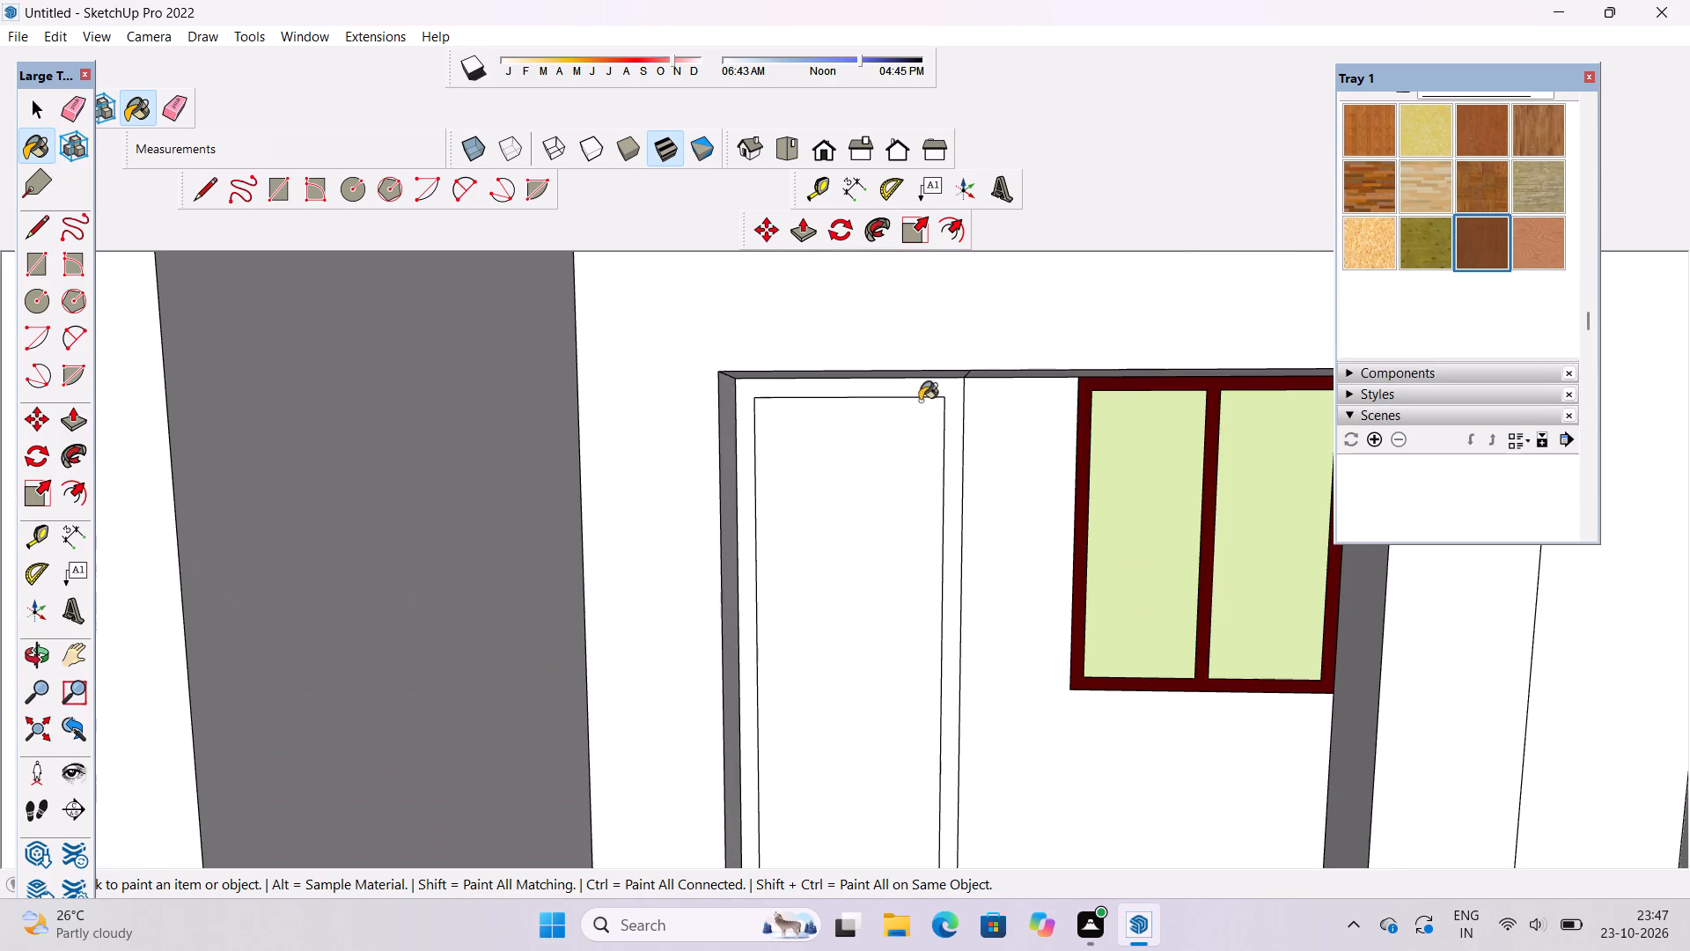
left_click(927, 391)
left_click(897, 429)
Paint the middle-floor door and its surrounding frame with the same dark brown wood.
scroll(878, 261, "down", 13)
scroll(894, 571, "up", 6)
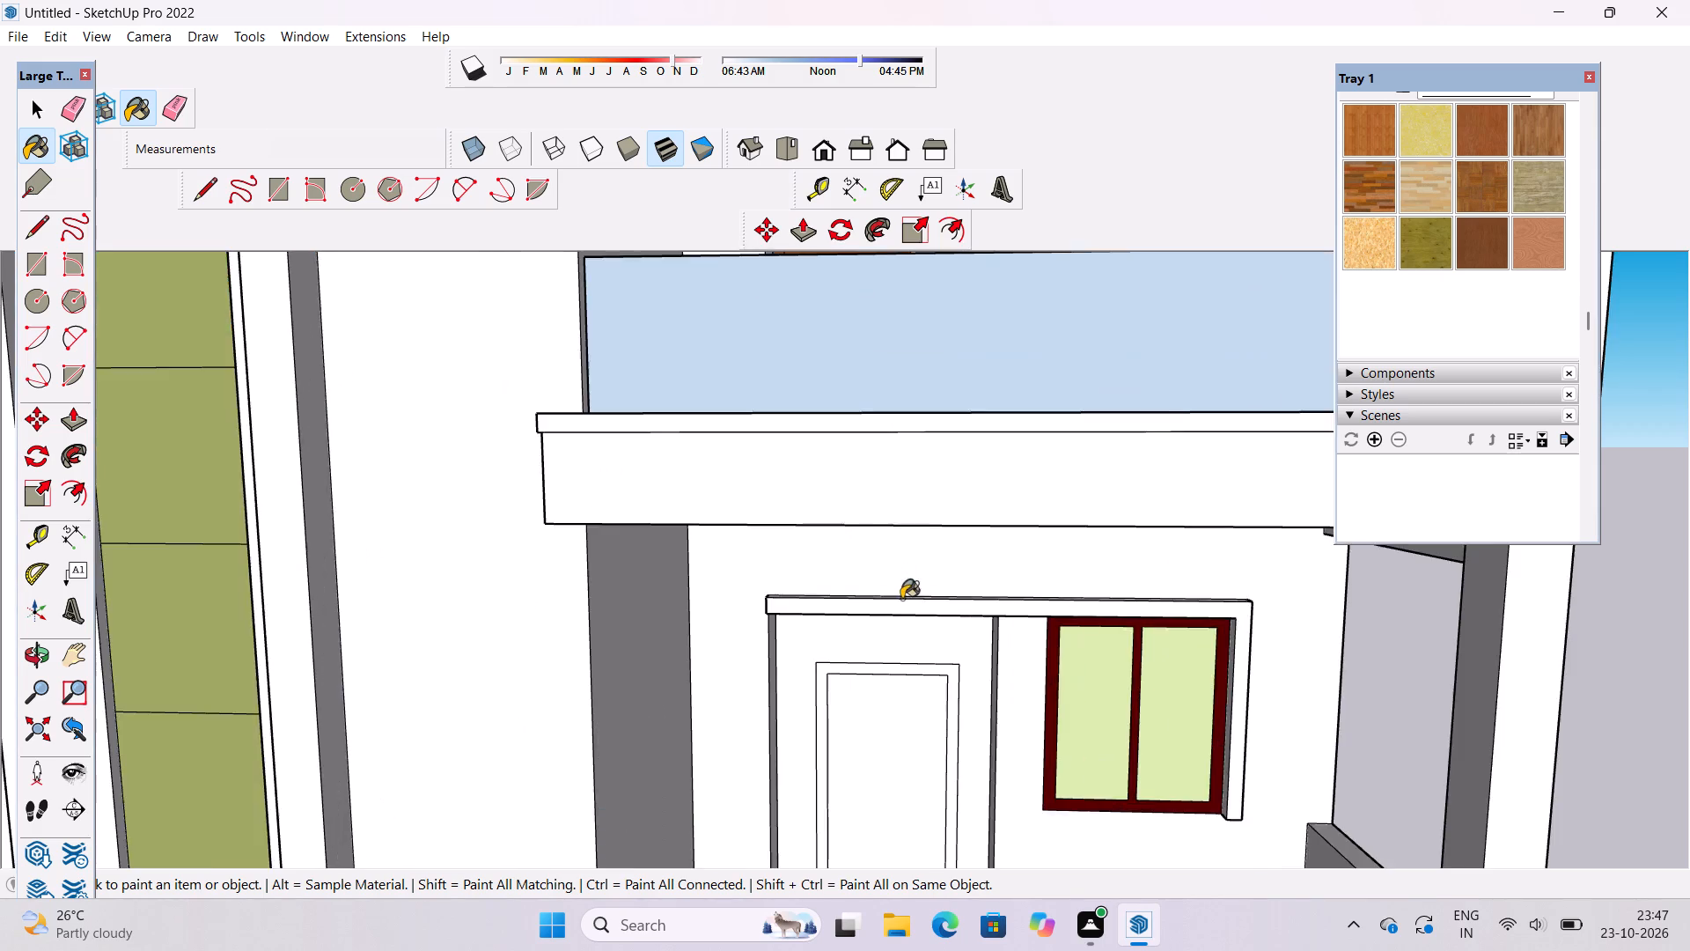
scroll(901, 599, "down", 7)
scroll(849, 465, "down", 9)
scroll(880, 703, "up", 6)
scroll(864, 647, "down", 6)
scroll(843, 534, "up", 6)
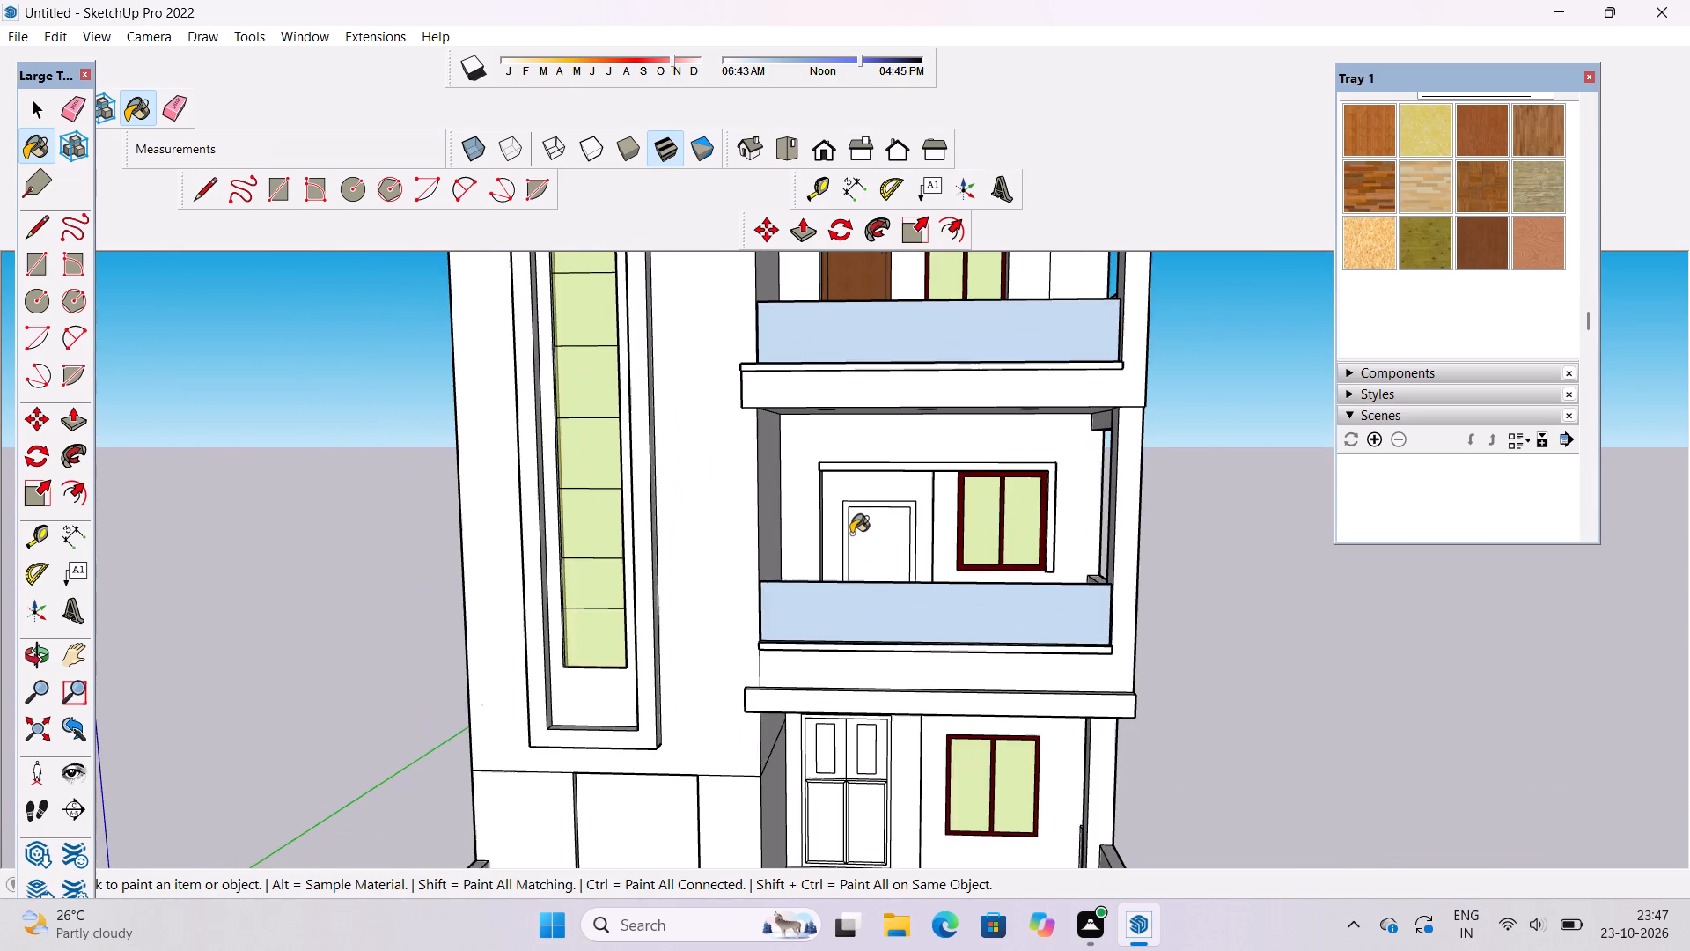
scroll(851, 534, "up", 8)
left_click(885, 519)
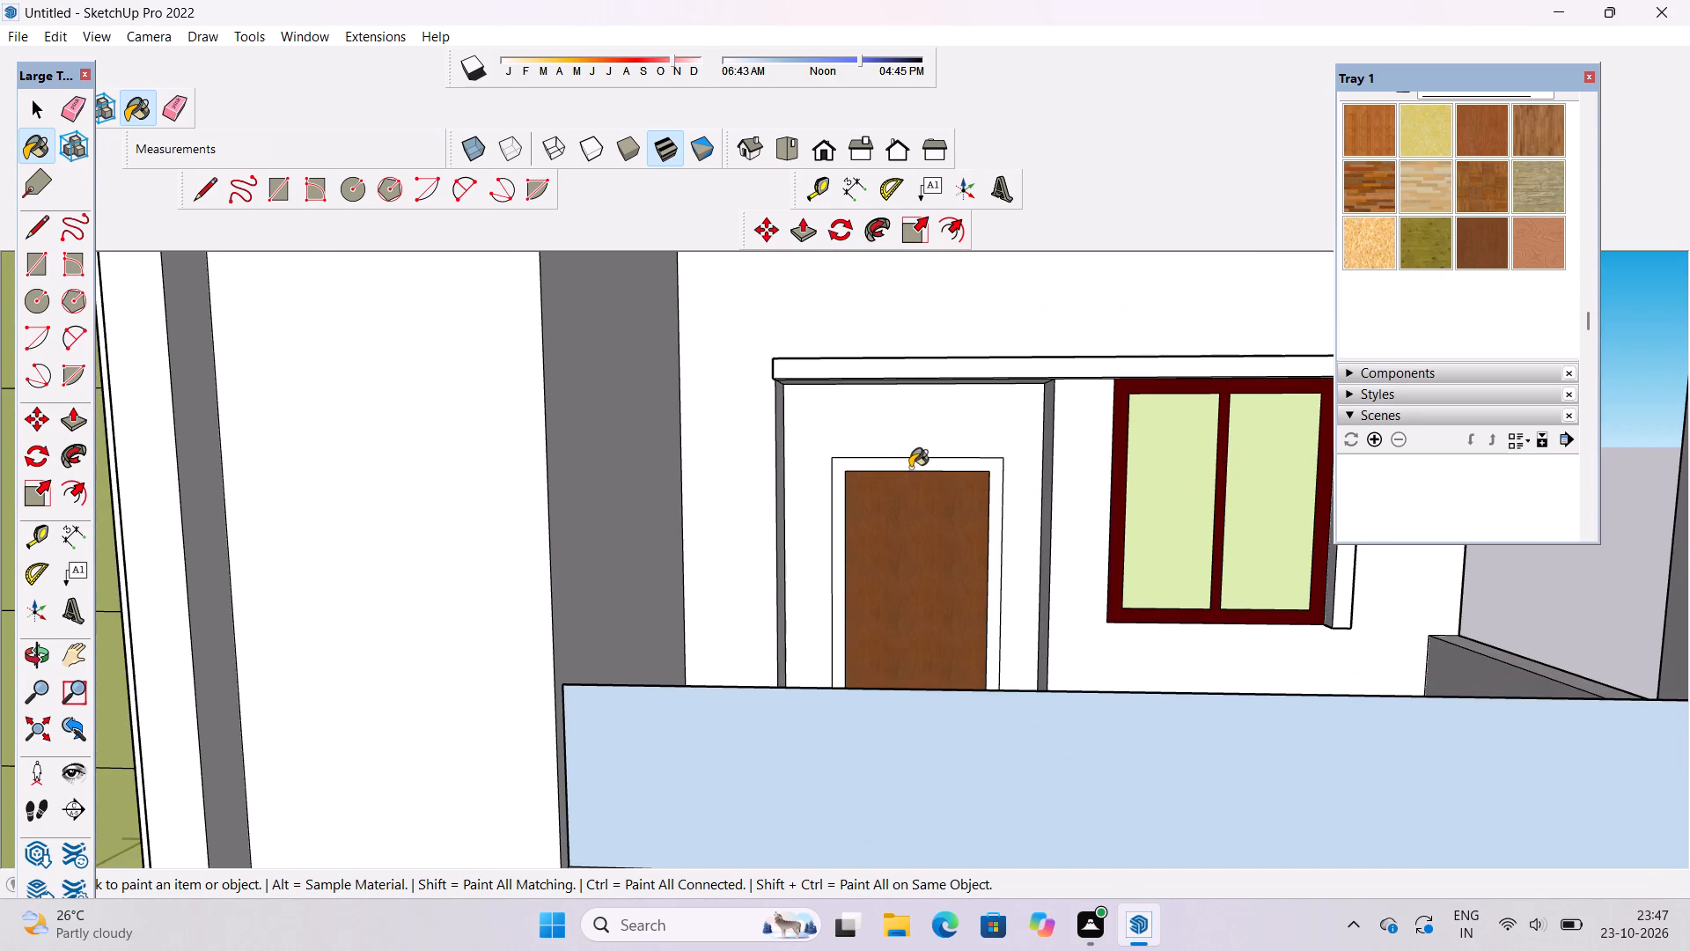
left_click(910, 468)
Paint the ground-floor double door's two lower panels and their top and centre bevels with the same dark brown wood.
scroll(942, 369, "down", 16)
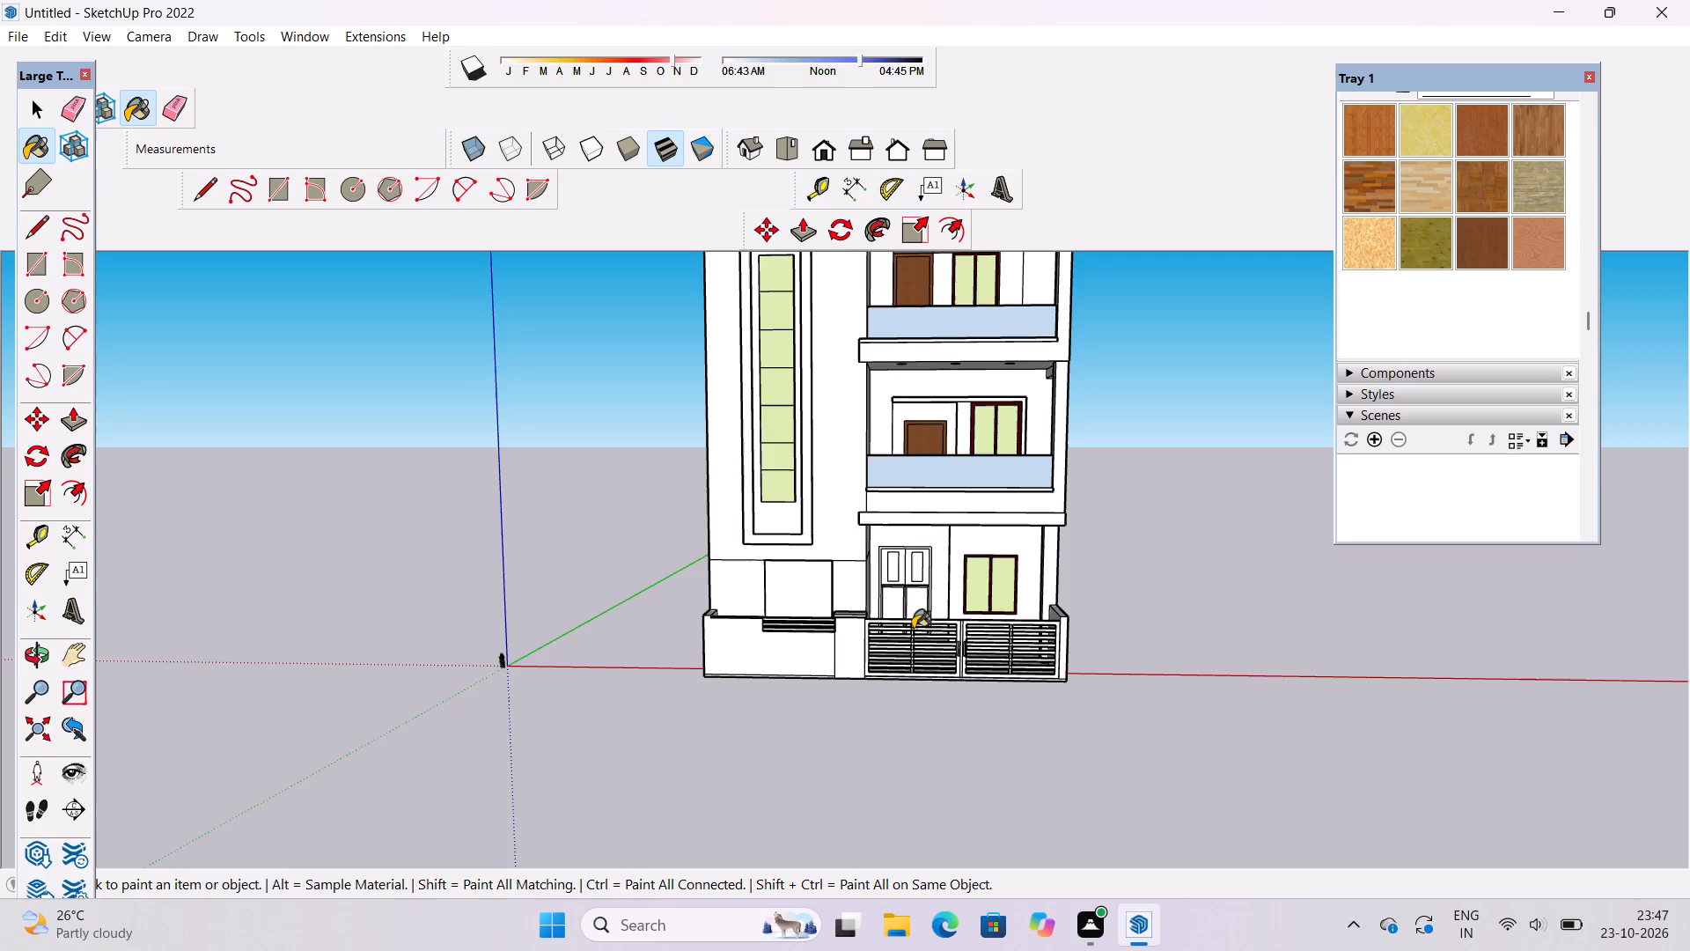
scroll(915, 632, "up", 16)
left_click(842, 564)
scroll(900, 547, "up", 5)
left_click(943, 547)
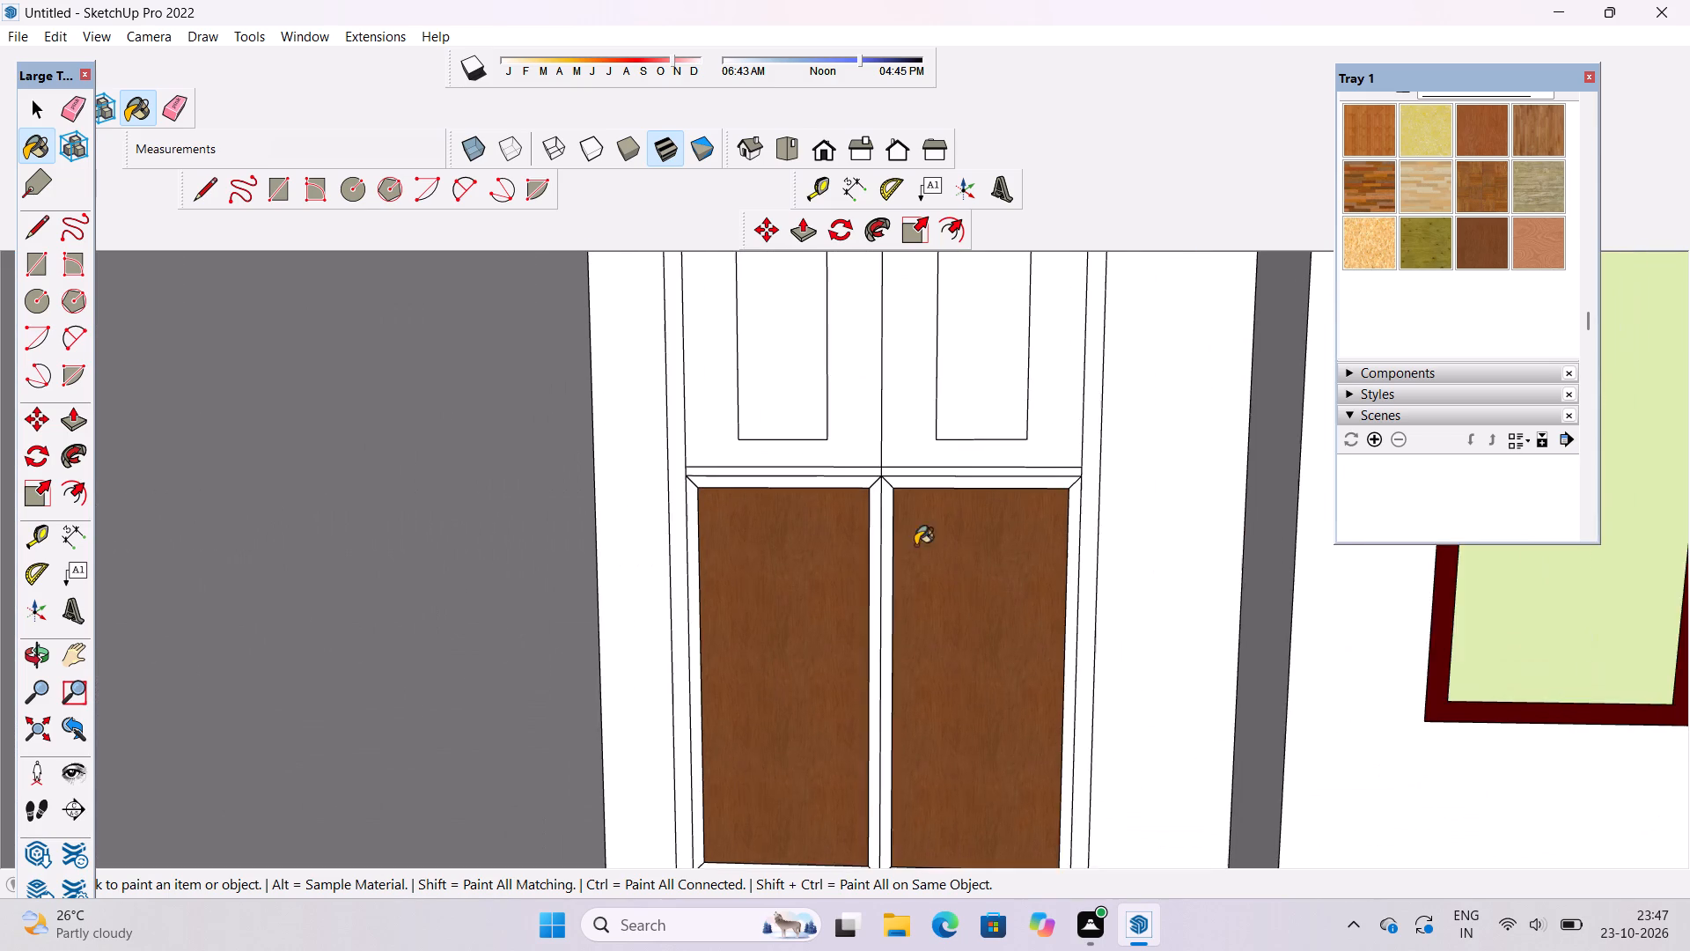
scroll(869, 527, "up", 5)
left_click(849, 457)
left_click(869, 483)
left_click(889, 479)
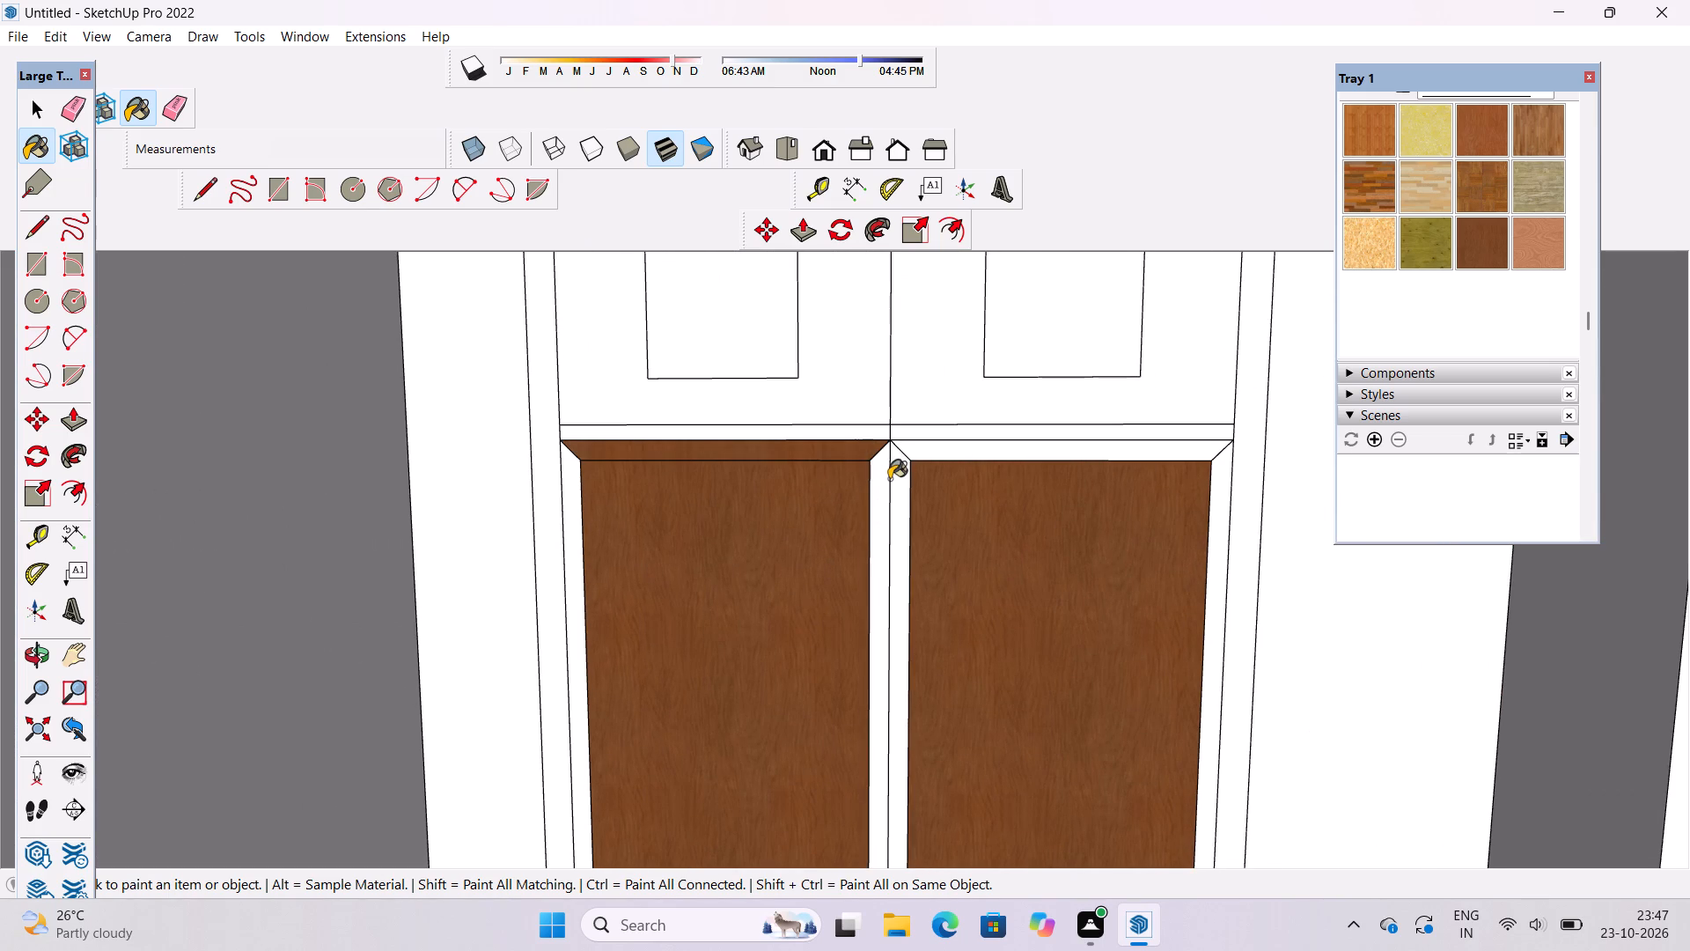
left_click(881, 494)
left_click(915, 480)
left_click(903, 484)
left_click(933, 466)
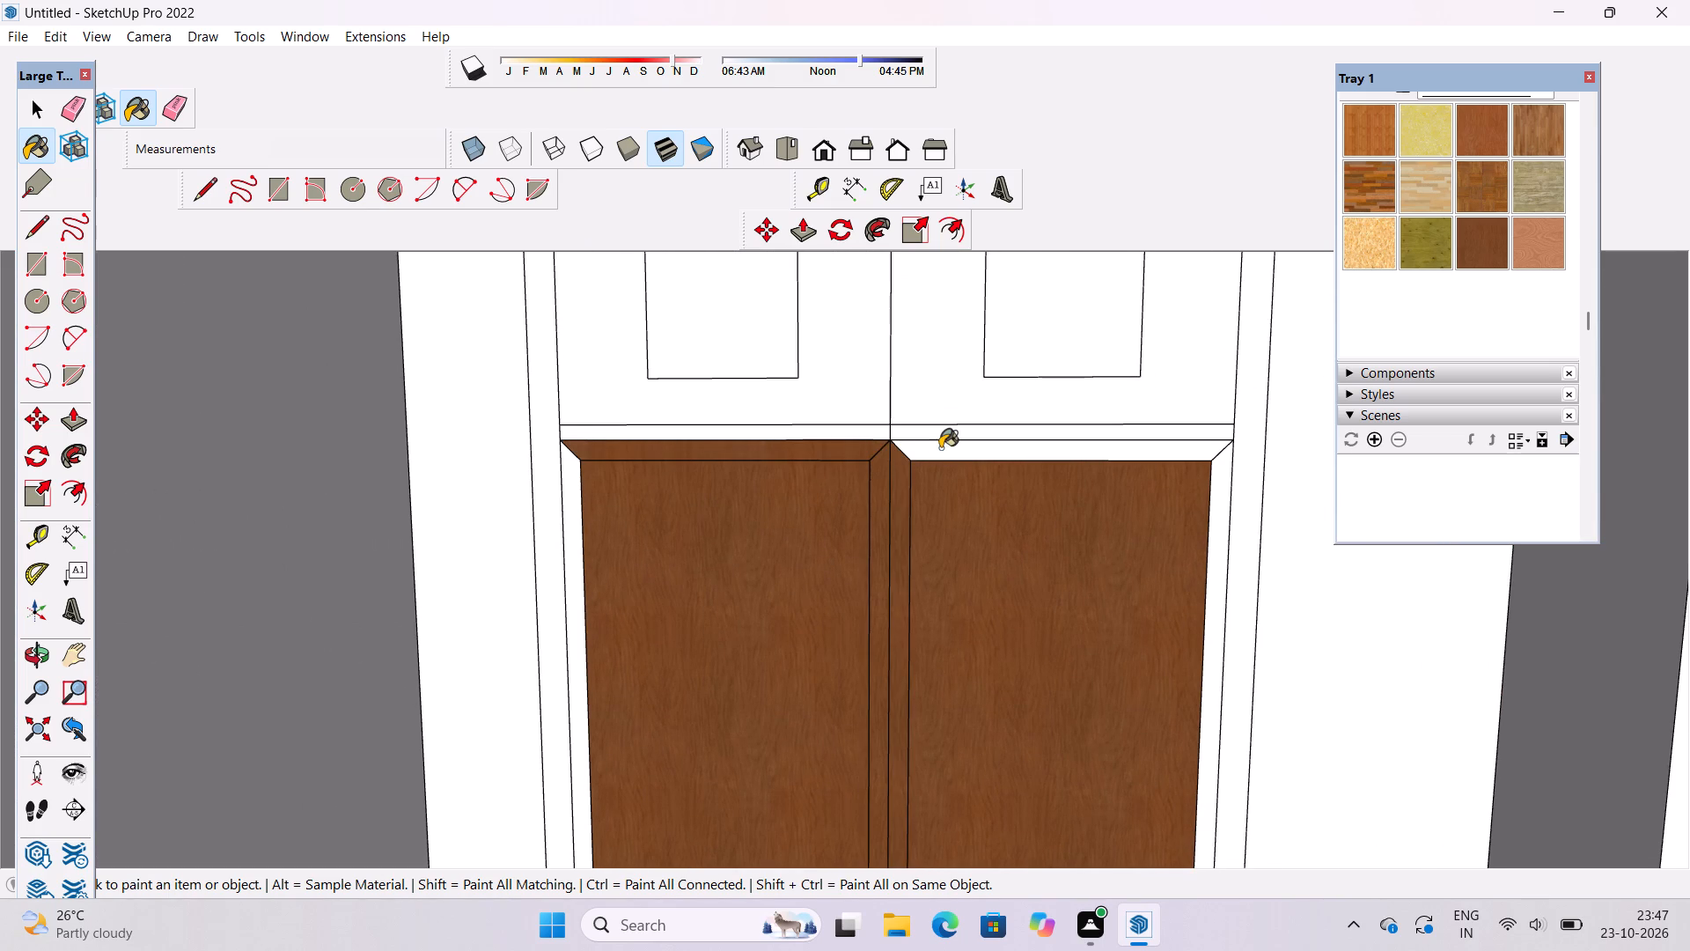
left_click(940, 448)
Paint the ground-floor double door's cross rails and both upper leaf surrounds with the same dark brown wood, leaving out the glass openings.
left_click(941, 443)
left_click(912, 431)
left_click(877, 433)
left_click(878, 410)
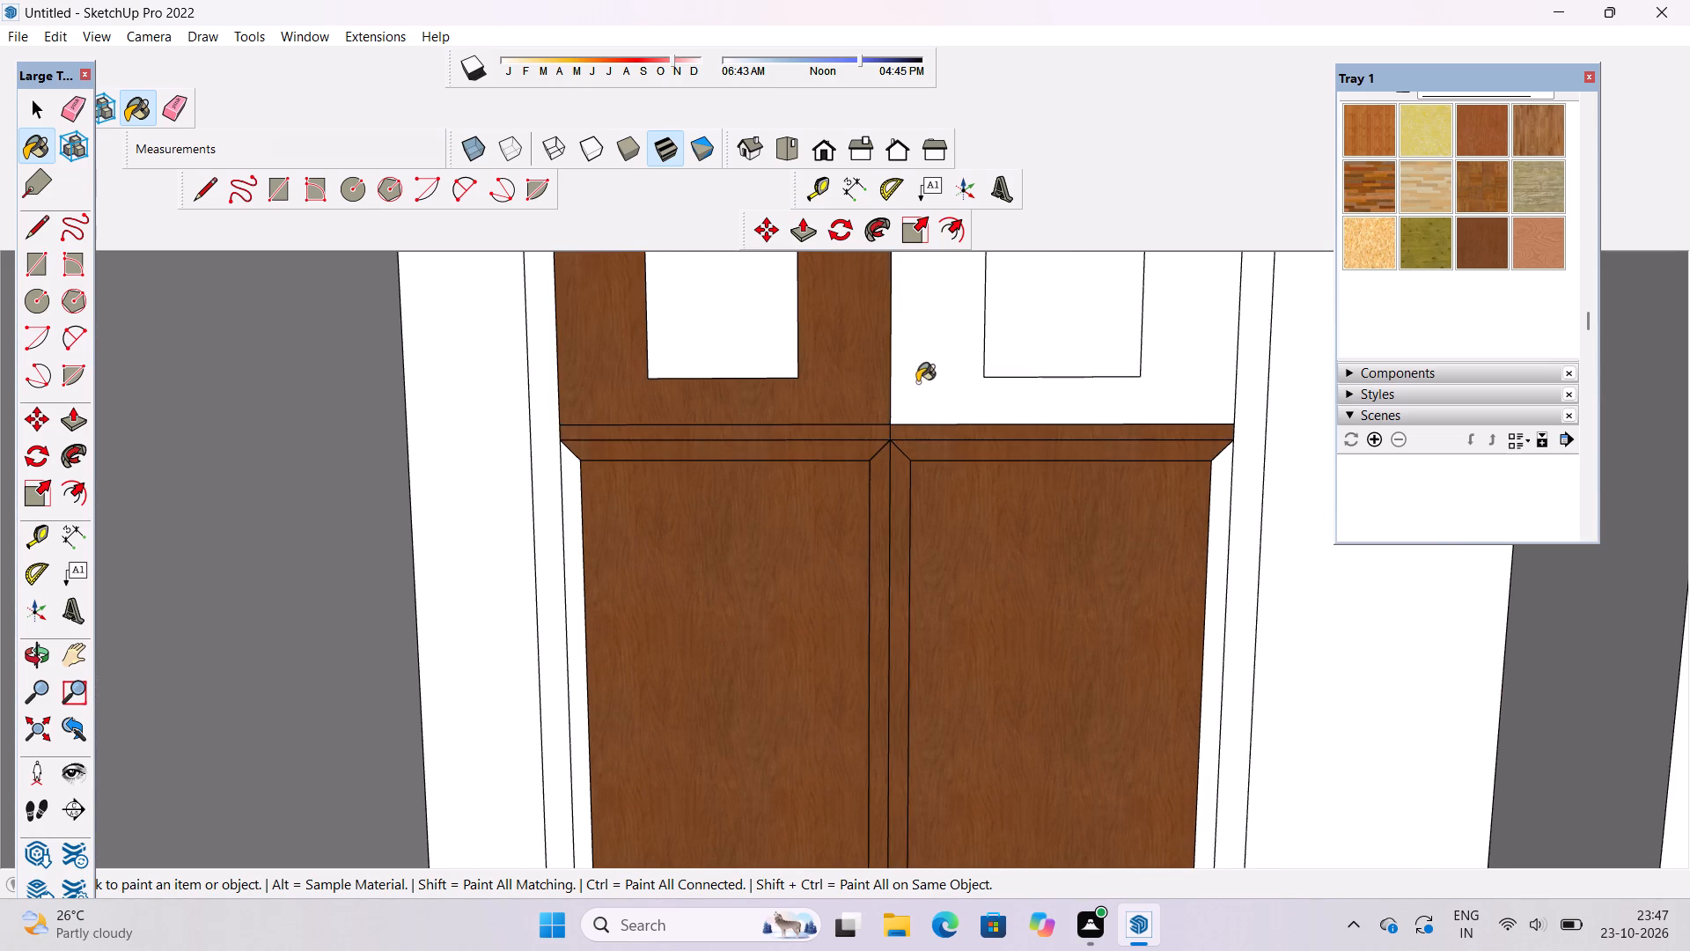
left_click(917, 383)
Paint the ground-floor door's outer frame and the remaining side and bottom bevels of its lower panels with the same dark brown wood.
scroll(867, 517, "down", 11)
scroll(786, 595, "up", 6)
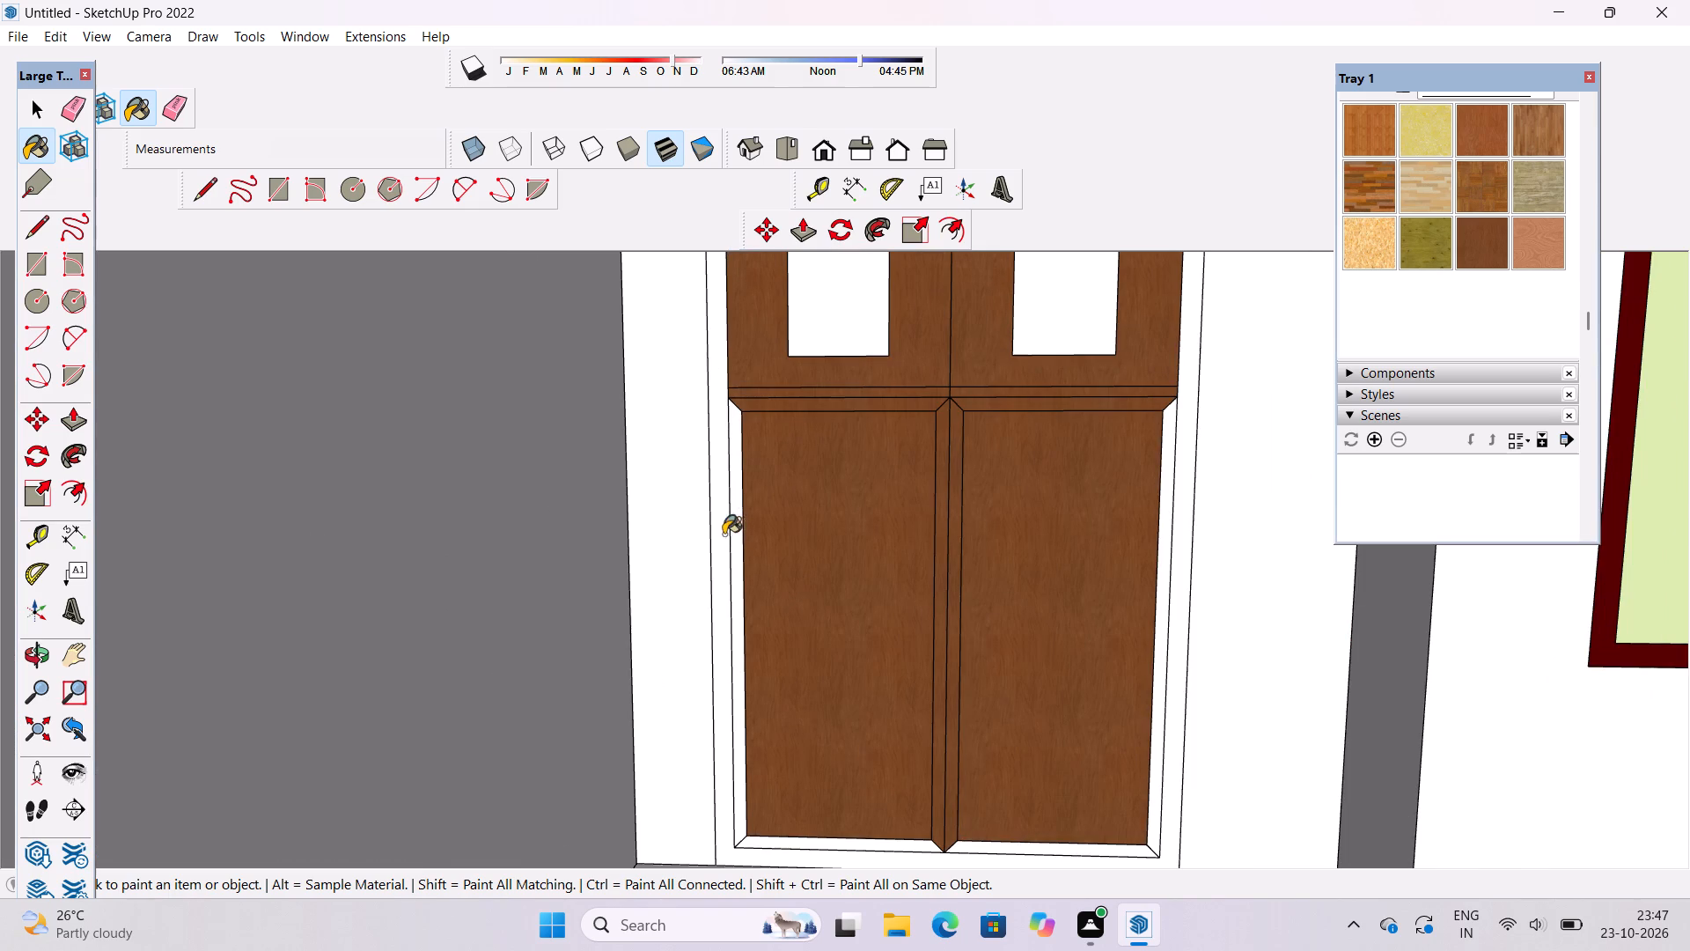
left_click(723, 535)
left_click(743, 507)
left_click(738, 512)
scroll(748, 506, "down", 5)
scroll(833, 702, "up", 3)
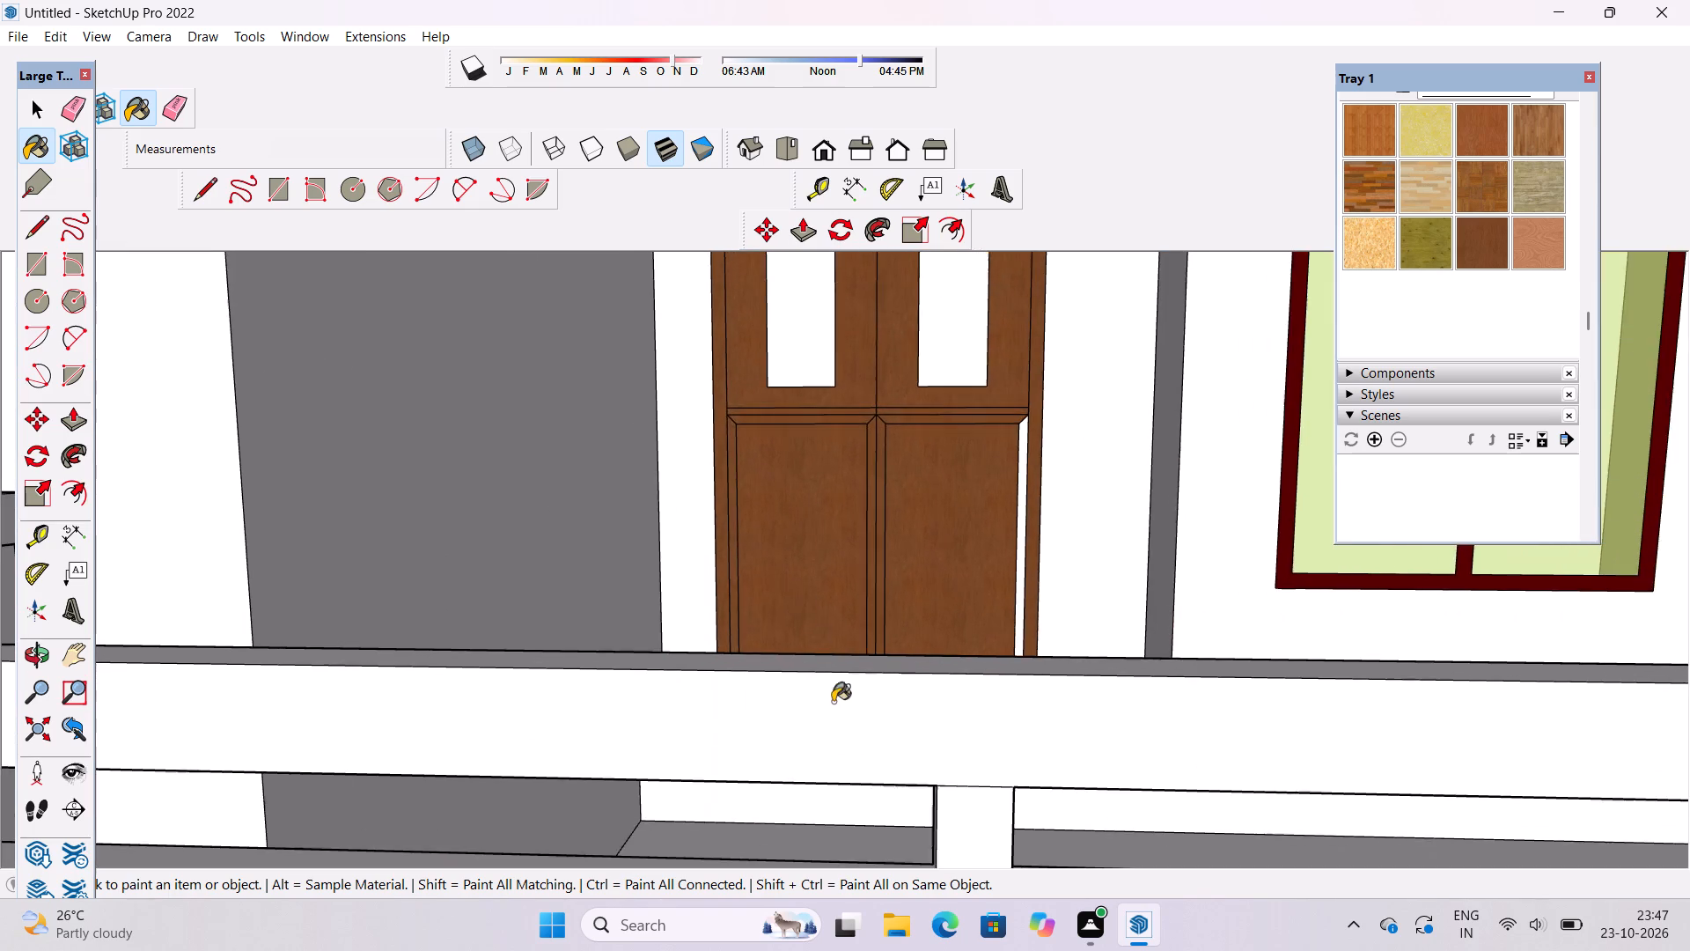
scroll(833, 702, "up", 13)
scroll(783, 488, "down", 6)
left_click(847, 769)
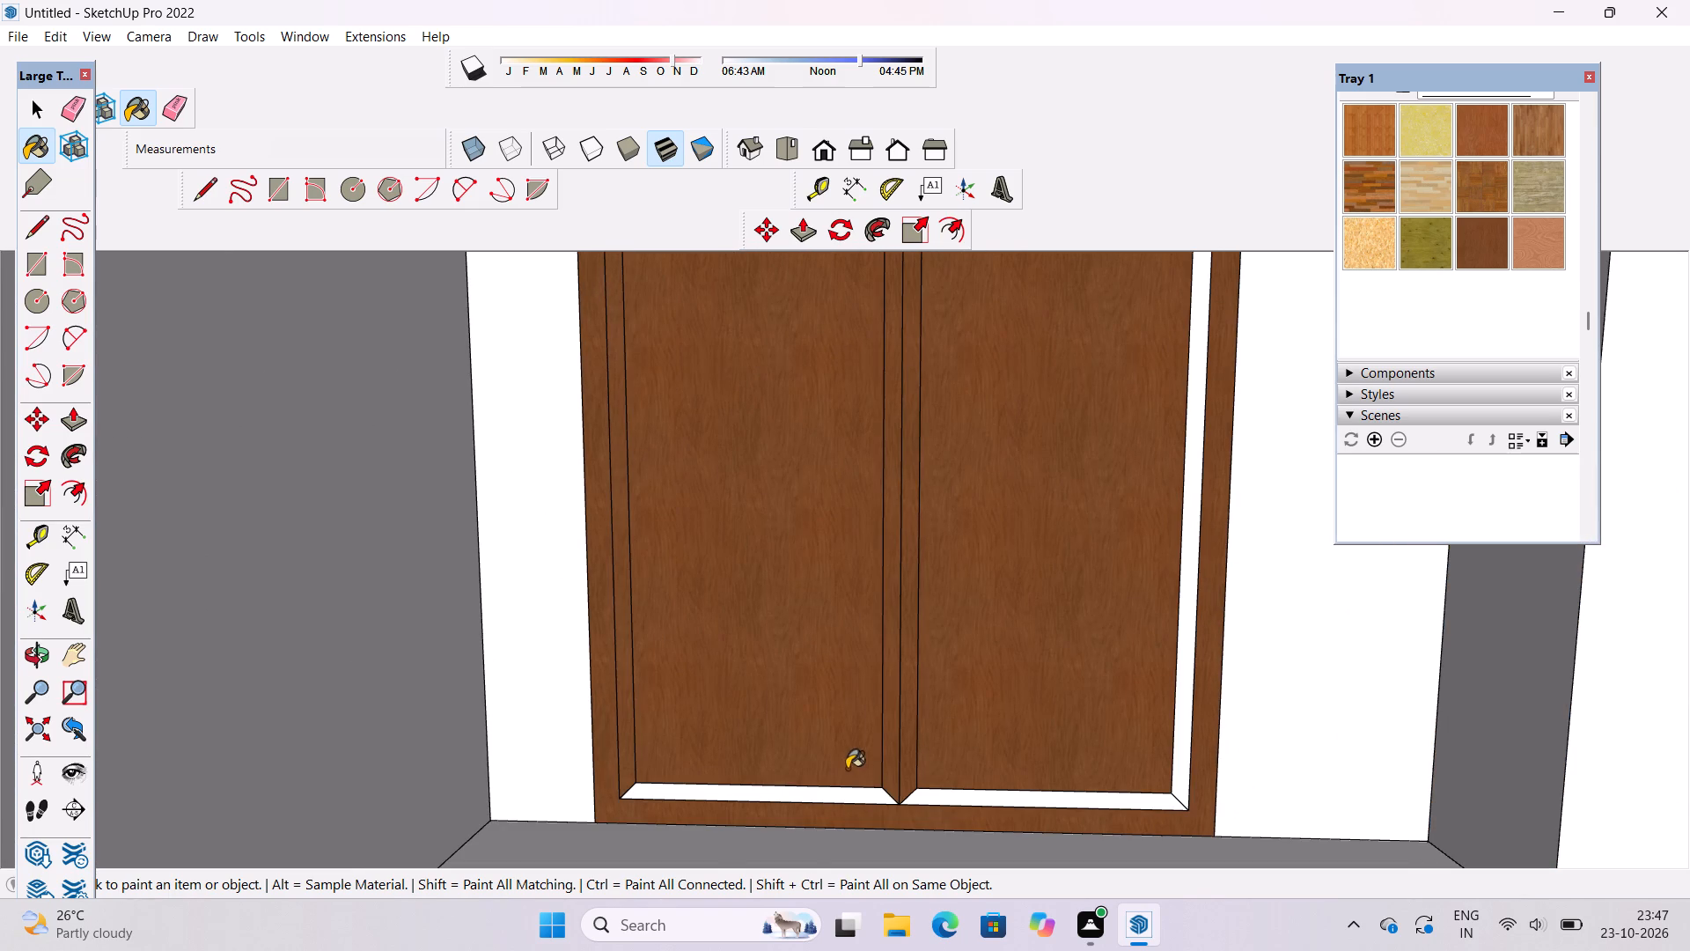
left_click(921, 768)
left_click(1141, 718)
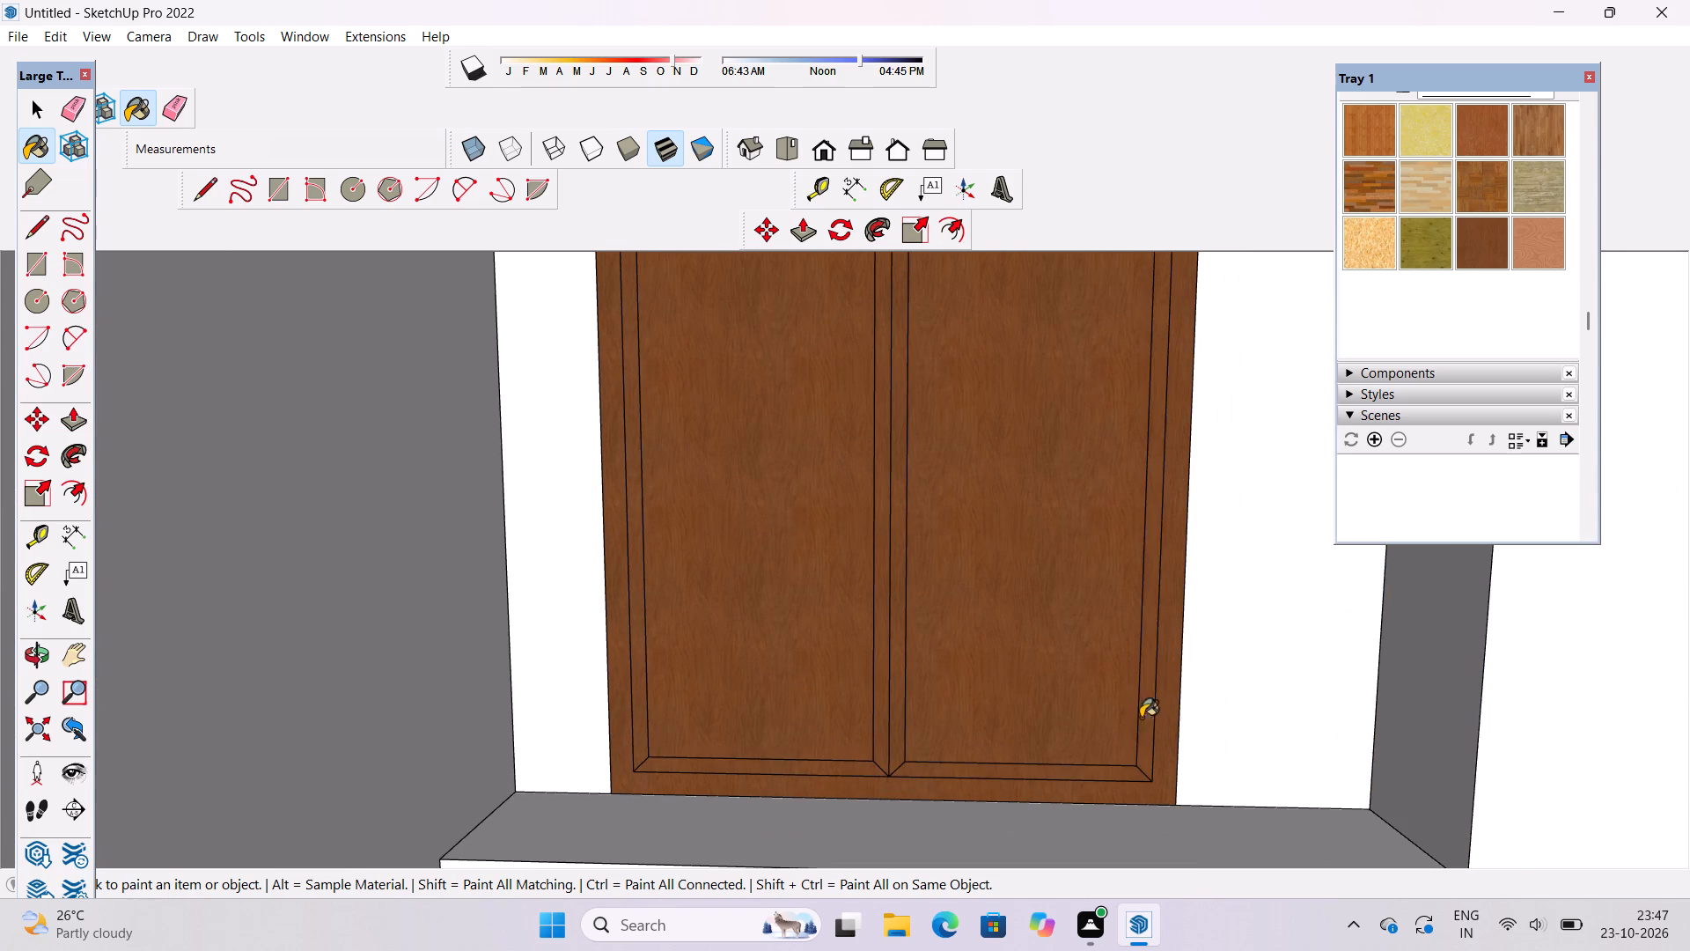
scroll(988, 750, "down", 16)
scroll(885, 682, "down", 5)
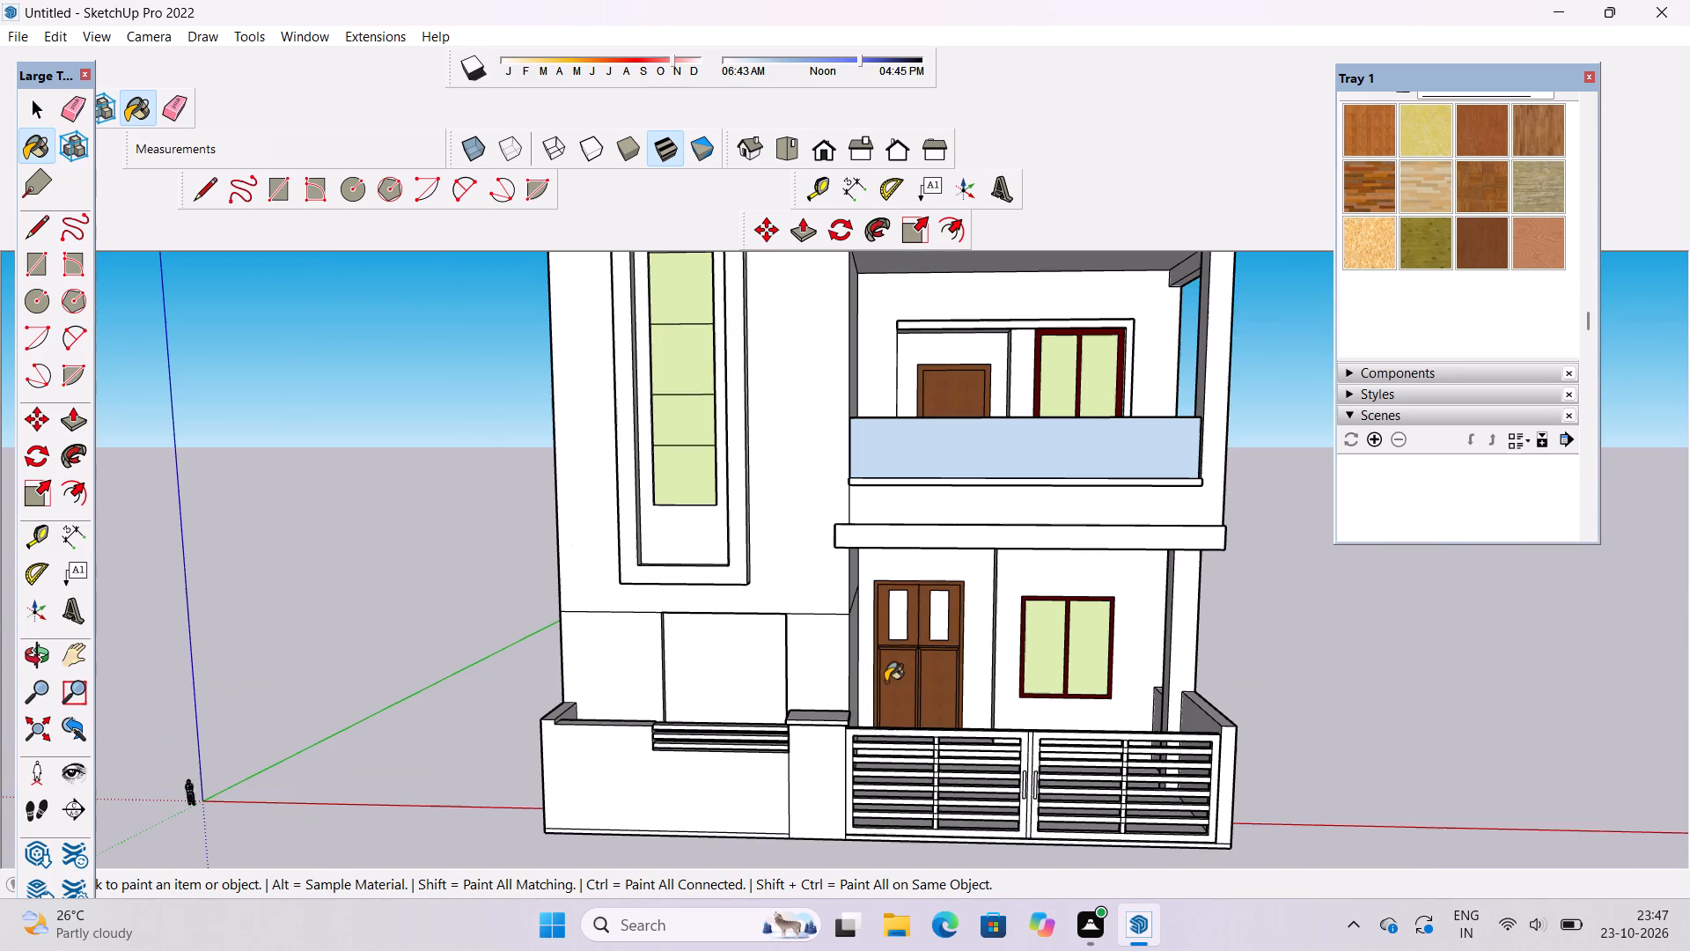
scroll(1223, 557, "down", 2)
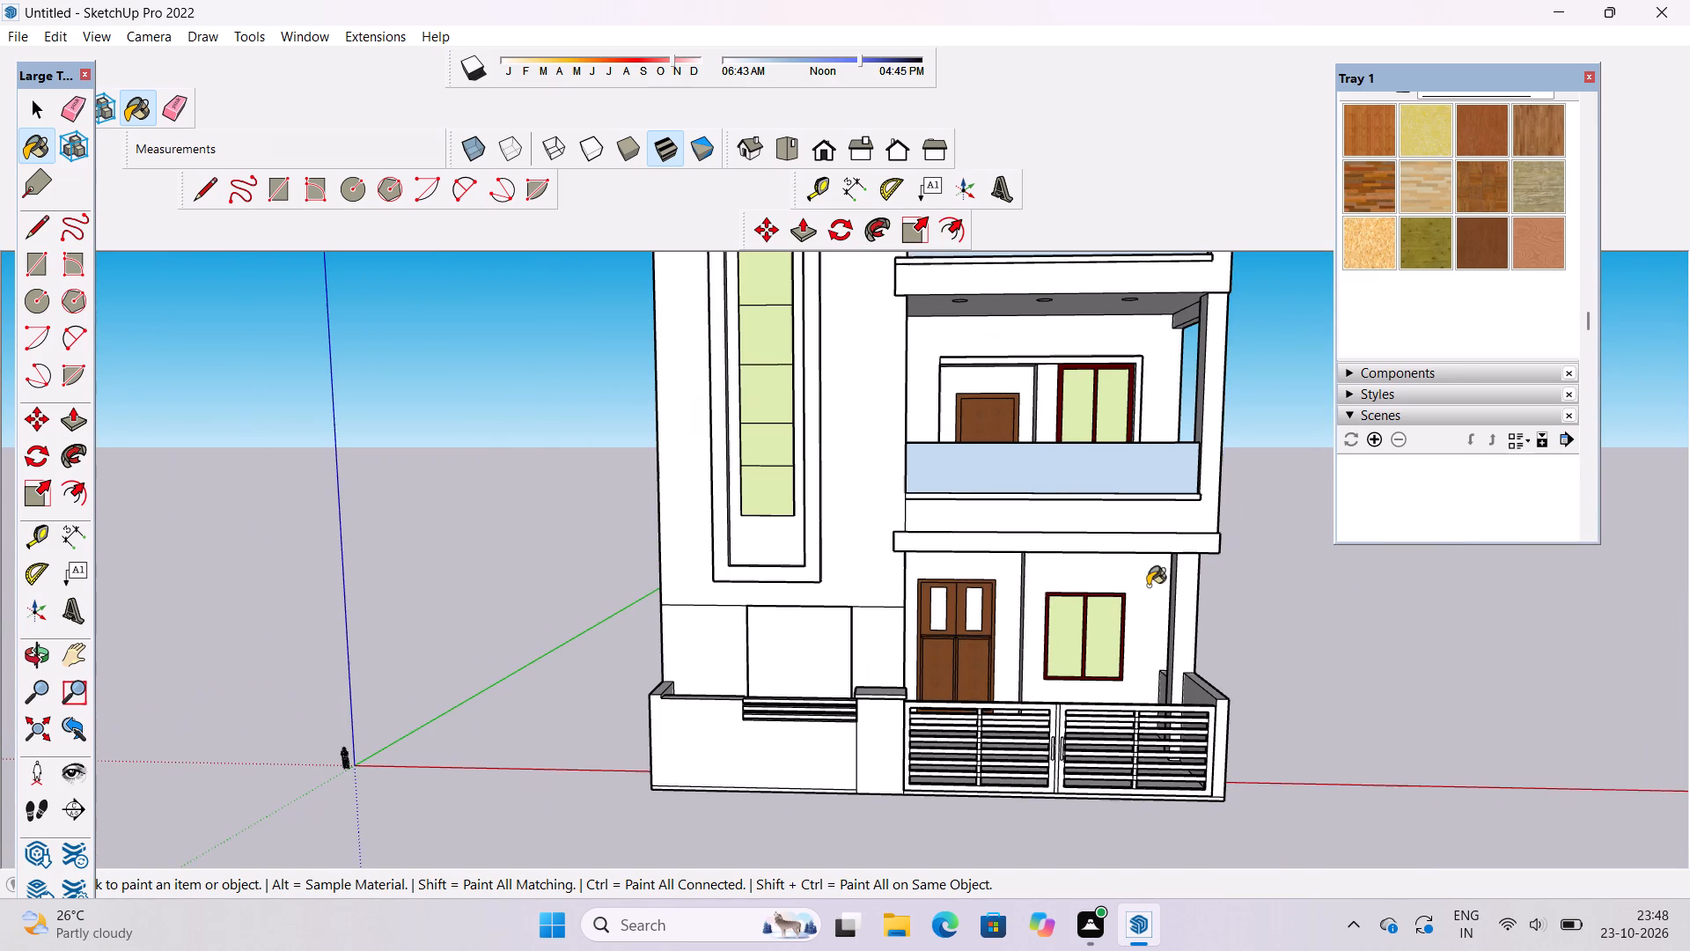
Paint the wall sections around the ground-floor and middle-floor doors with Wood Bamboo.
key("space")
left_click(1359, 129)
scroll(981, 665, "up", 5)
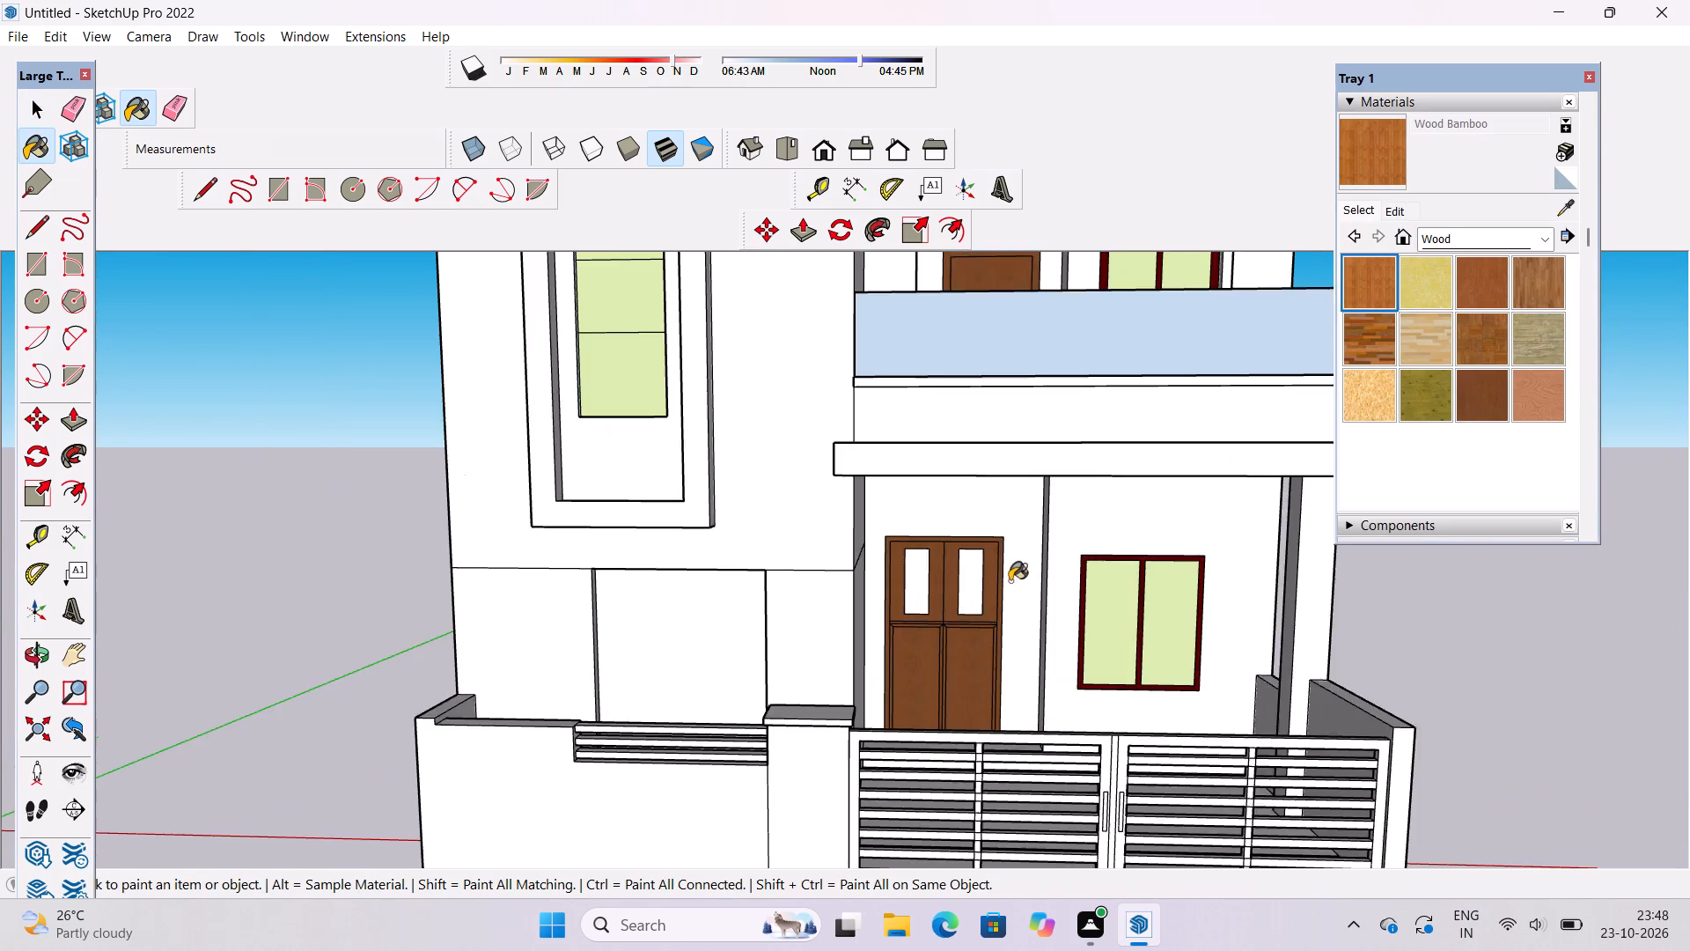
scroll(1010, 581, "up", 4)
left_click(1031, 550)
scroll(907, 663, "down", 10)
scroll(834, 527, "up", 5)
scroll(845, 602, "down", 2)
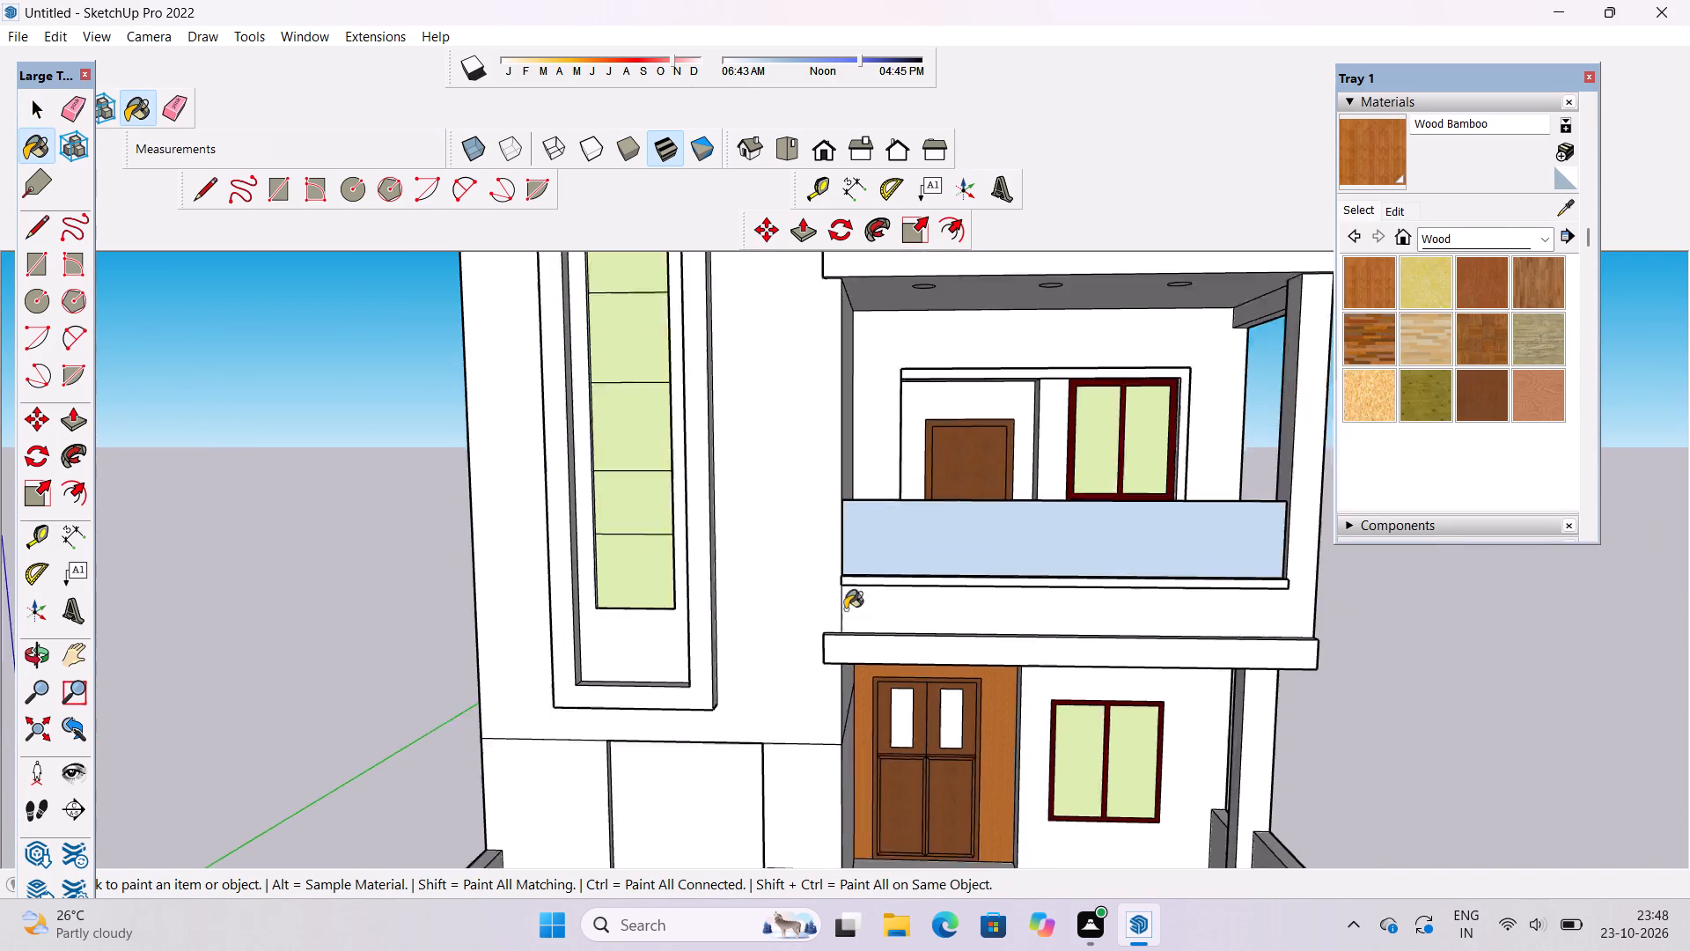
scroll(845, 609, "down", 4)
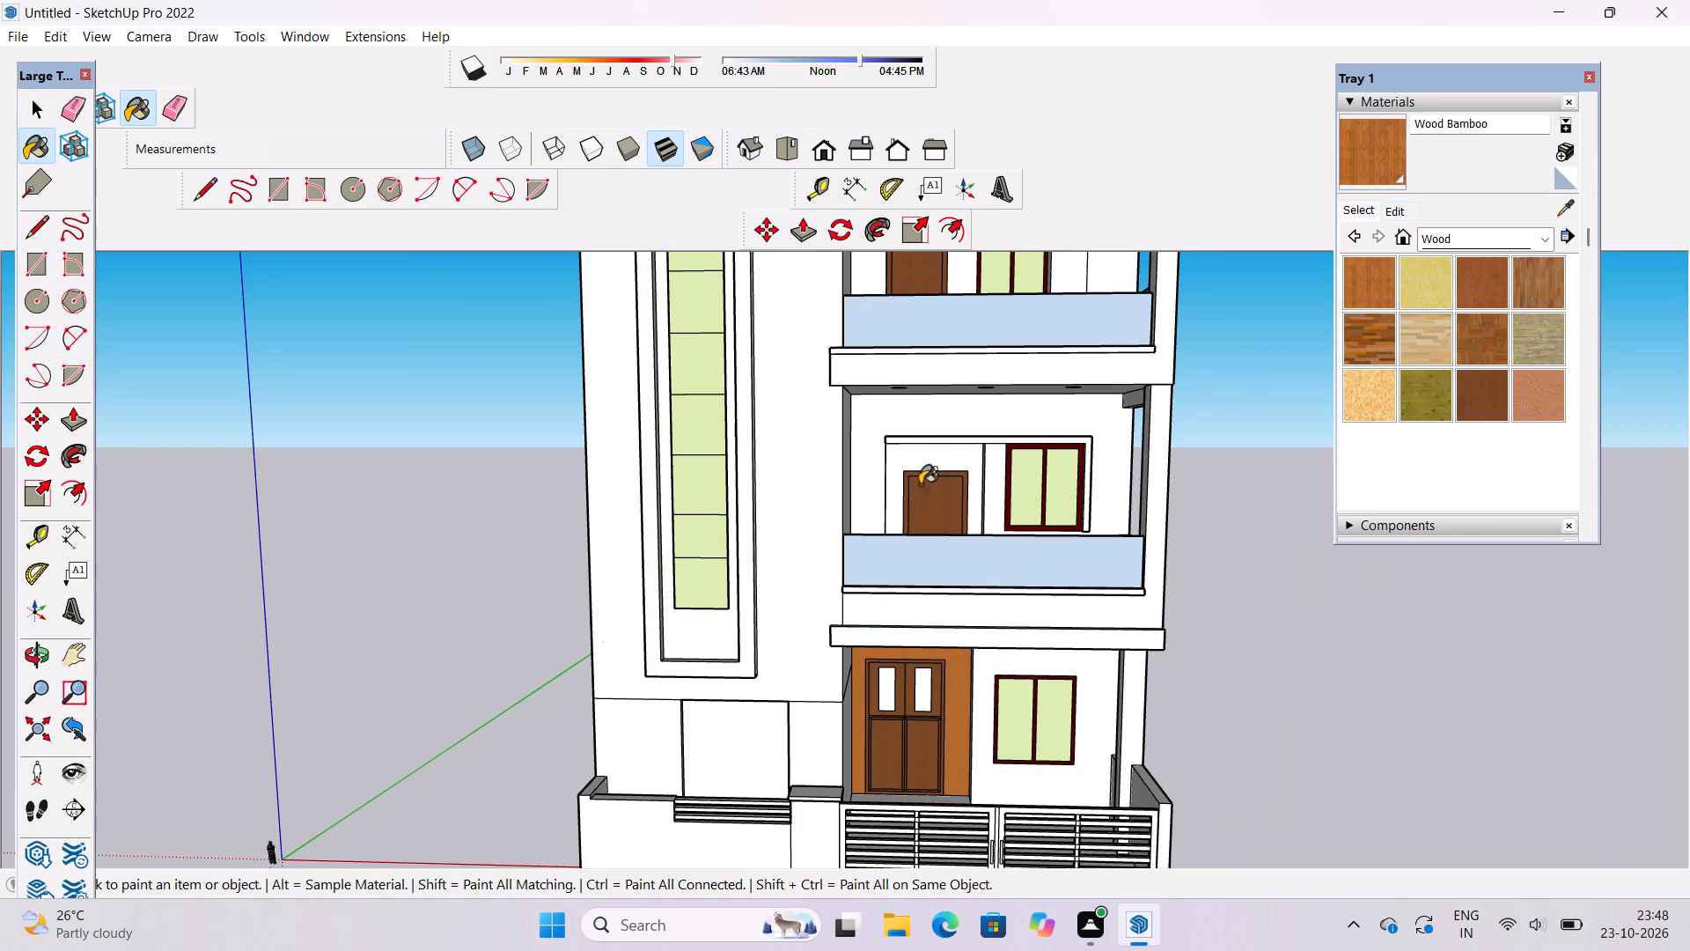
left_click(927, 472)
scroll(904, 497, "down", 7)
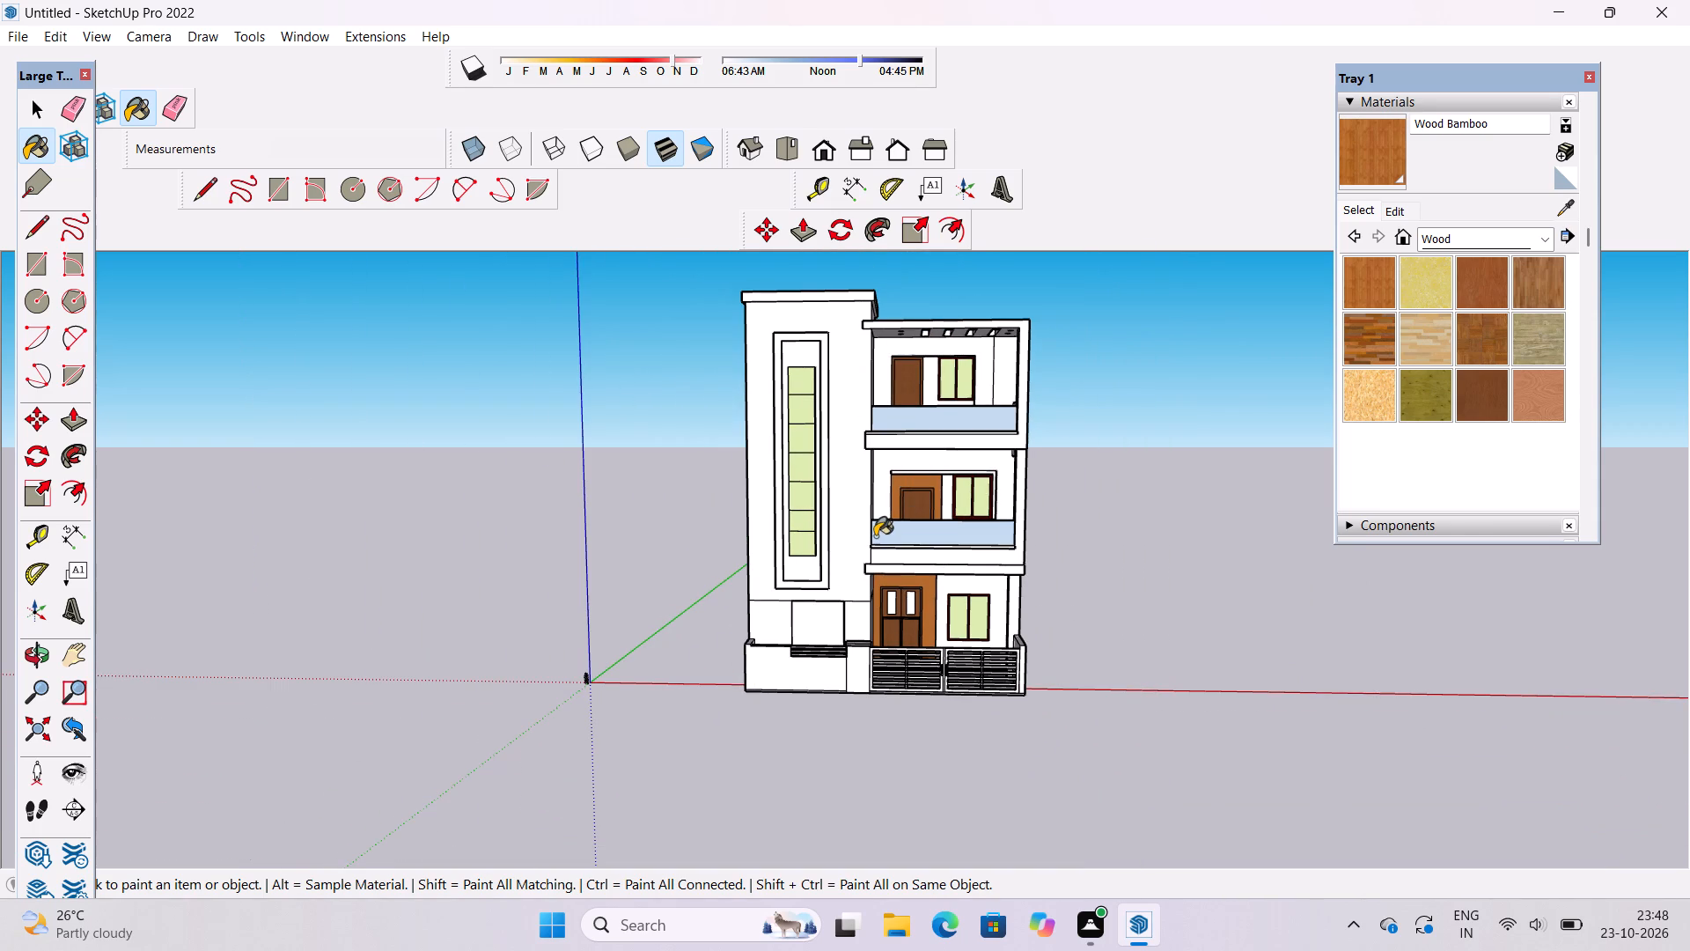
scroll(886, 536, "down", 1)
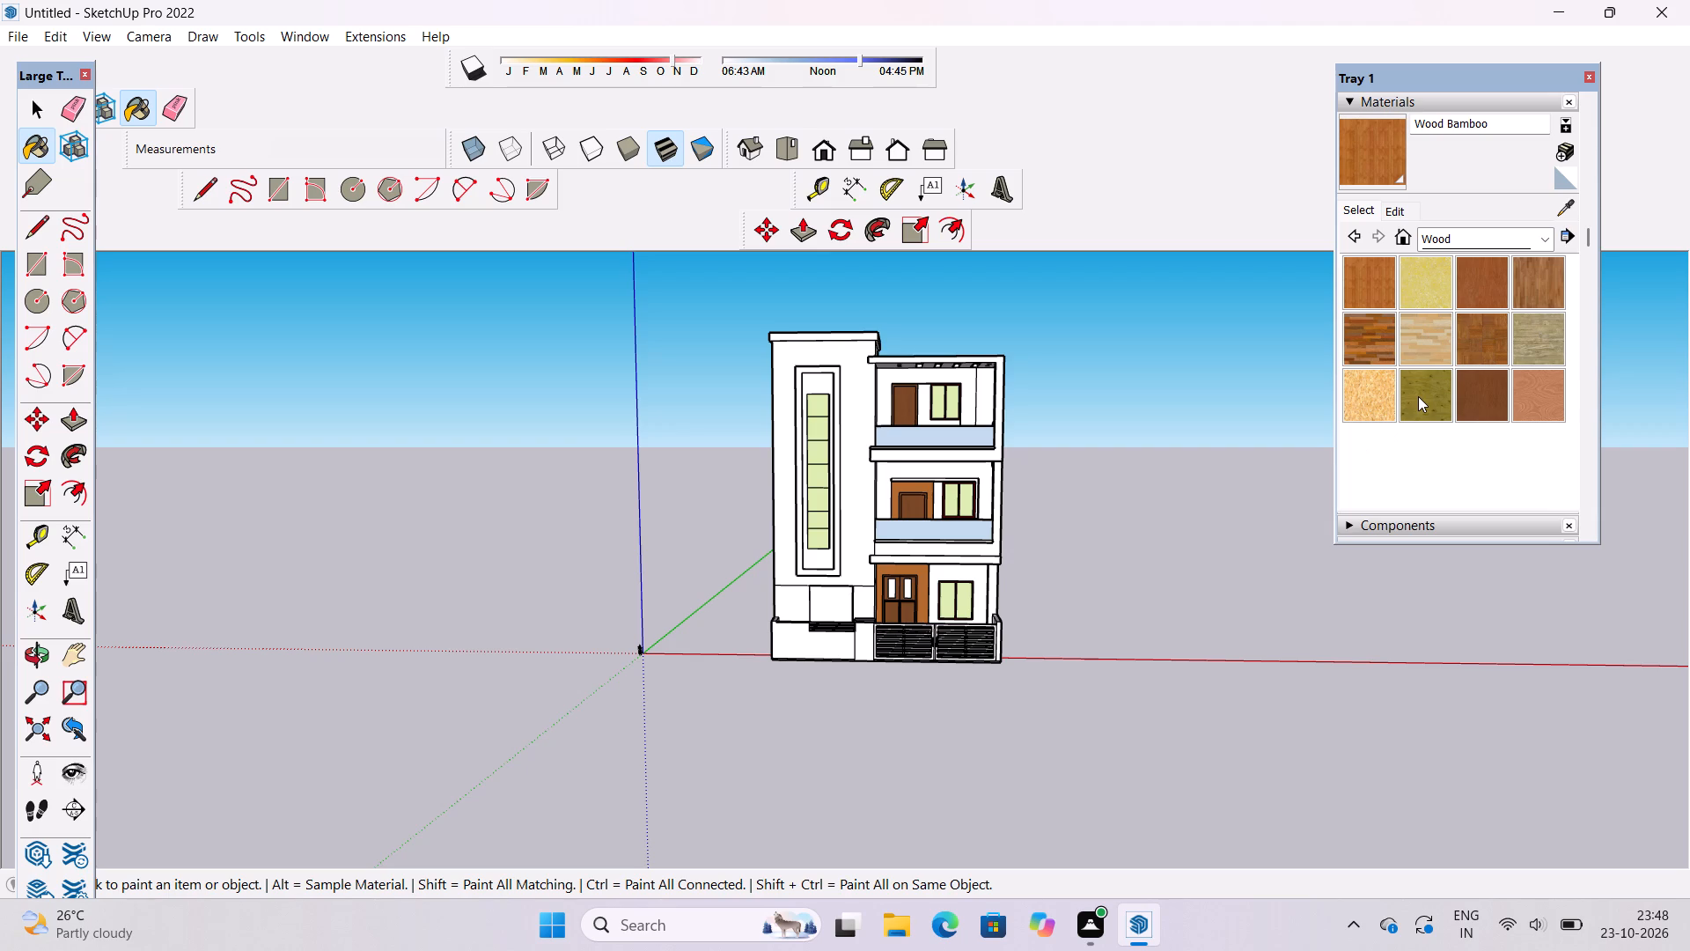
Examine the painted front facade of the house from several angles and distances.
key("o")
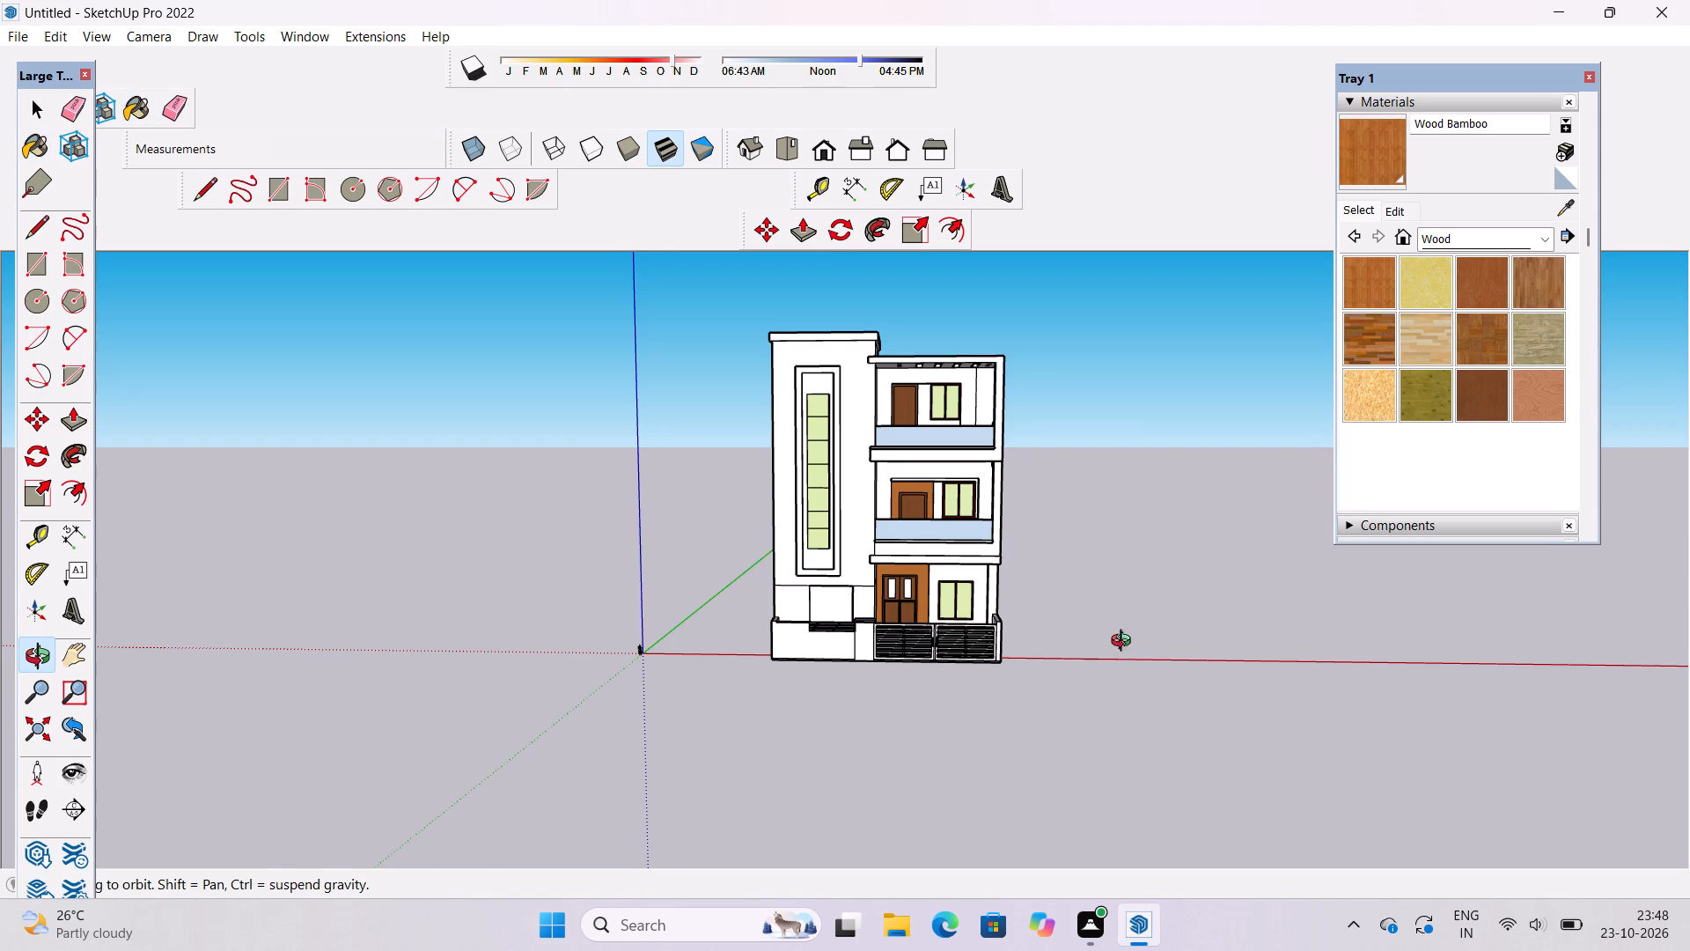
scroll(946, 529, "down", 1)
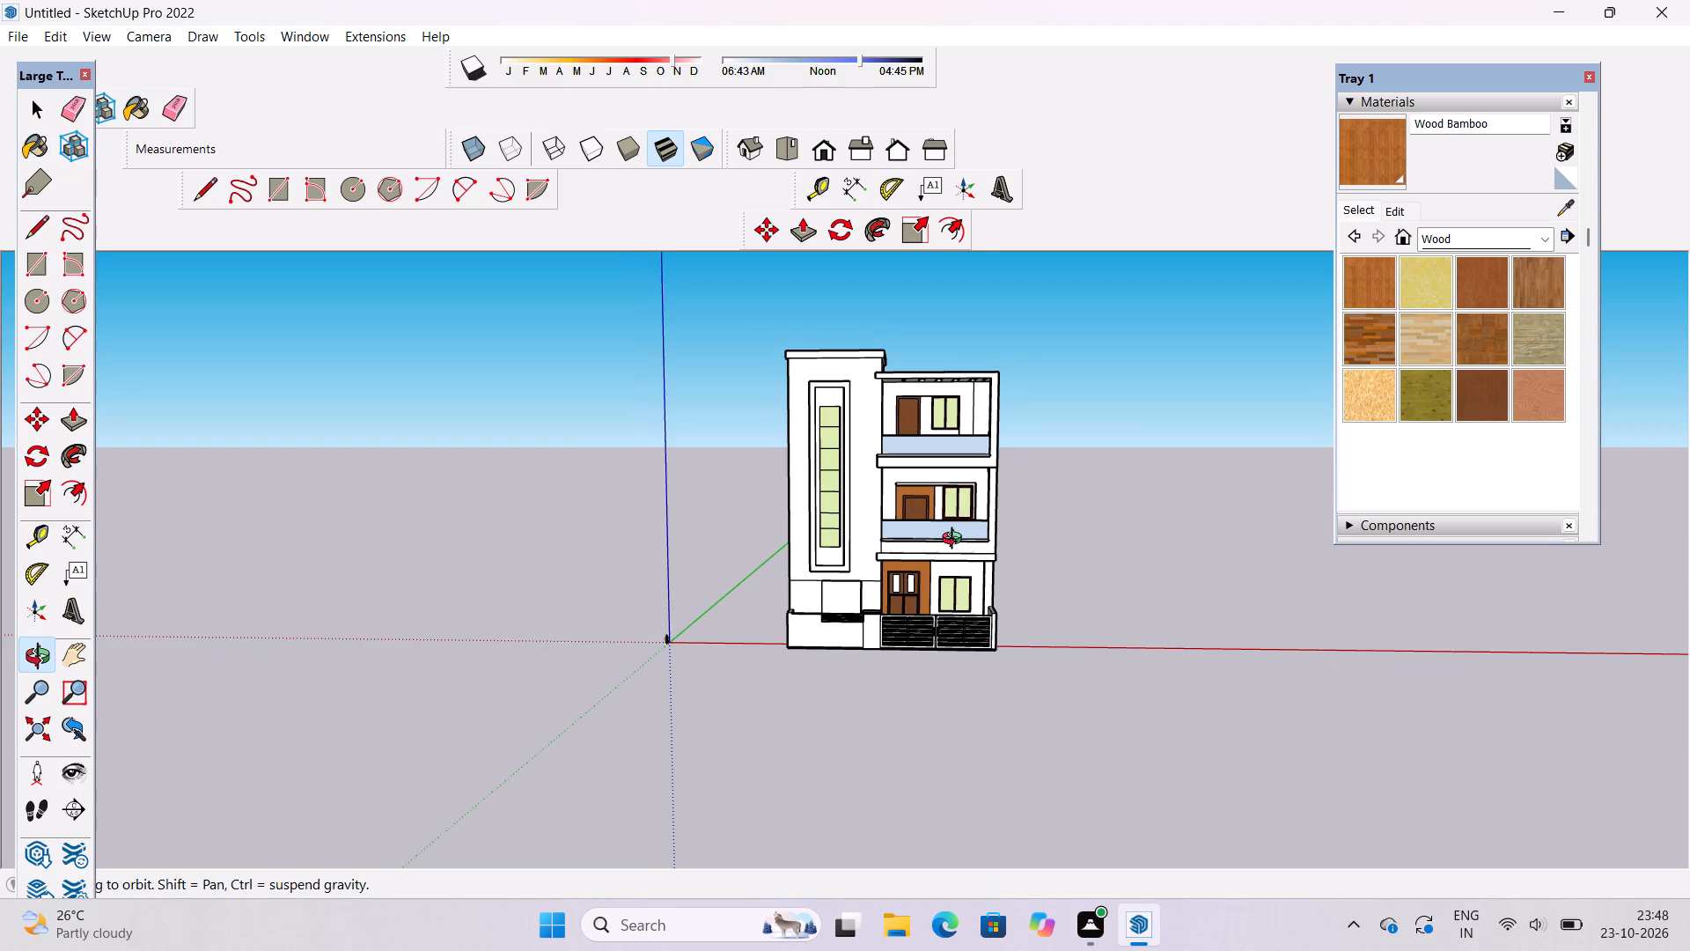
scroll(957, 542, "up", 5)
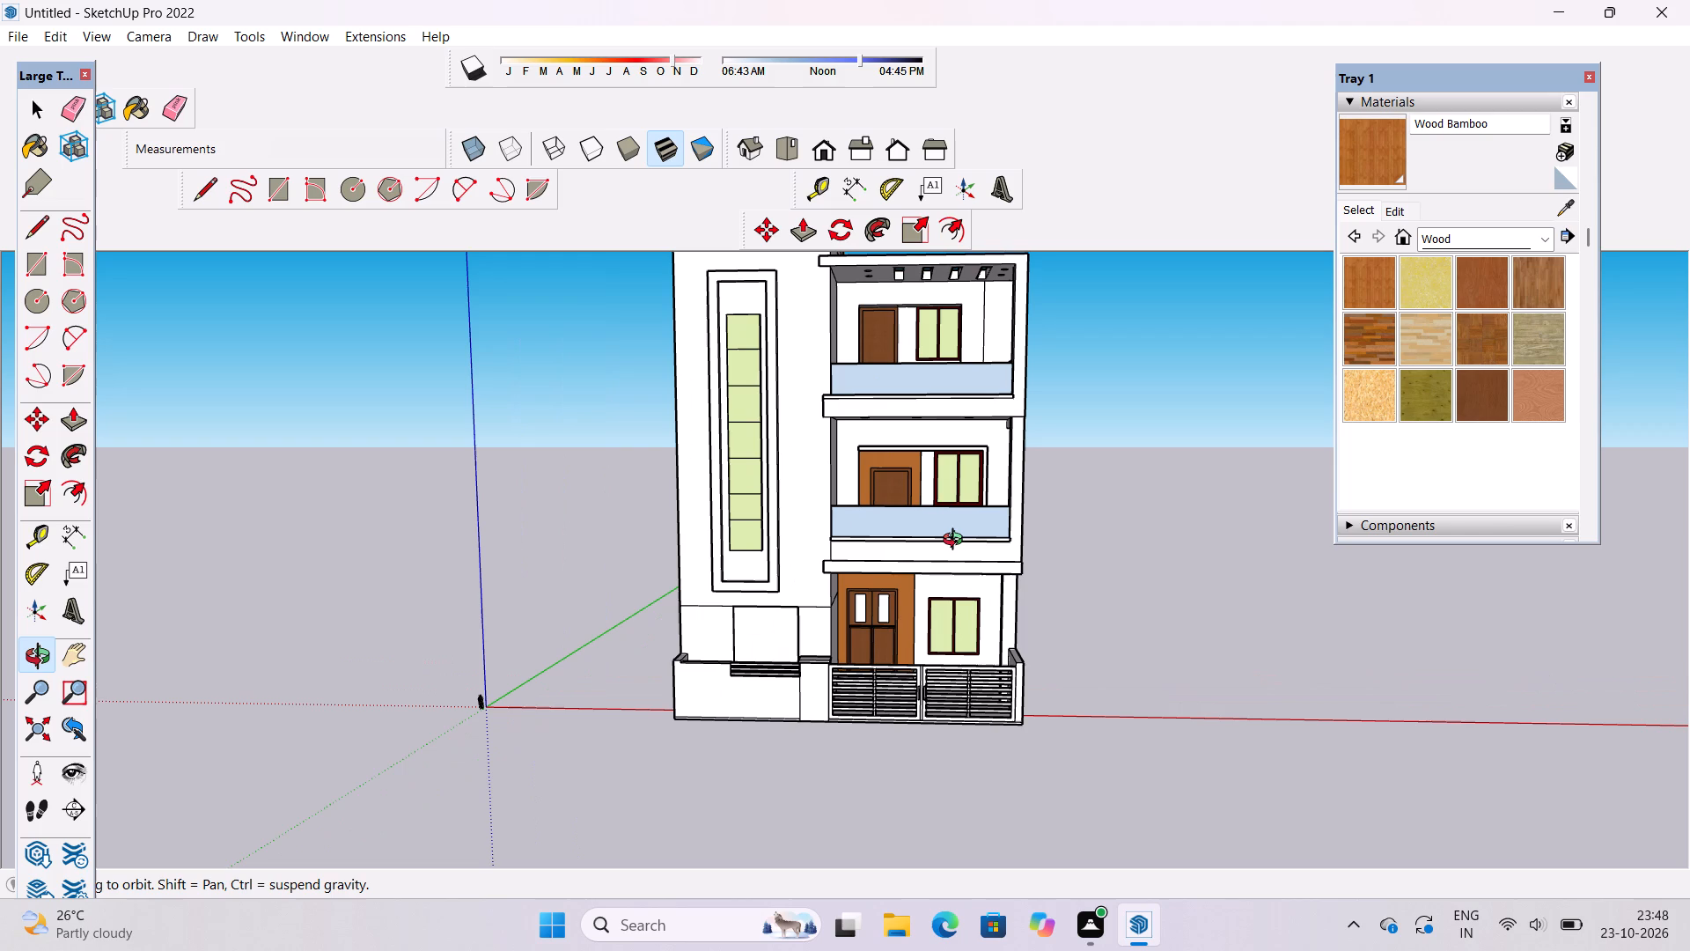
scroll(959, 542, "down", 3)
scroll(976, 598, "up", 1)
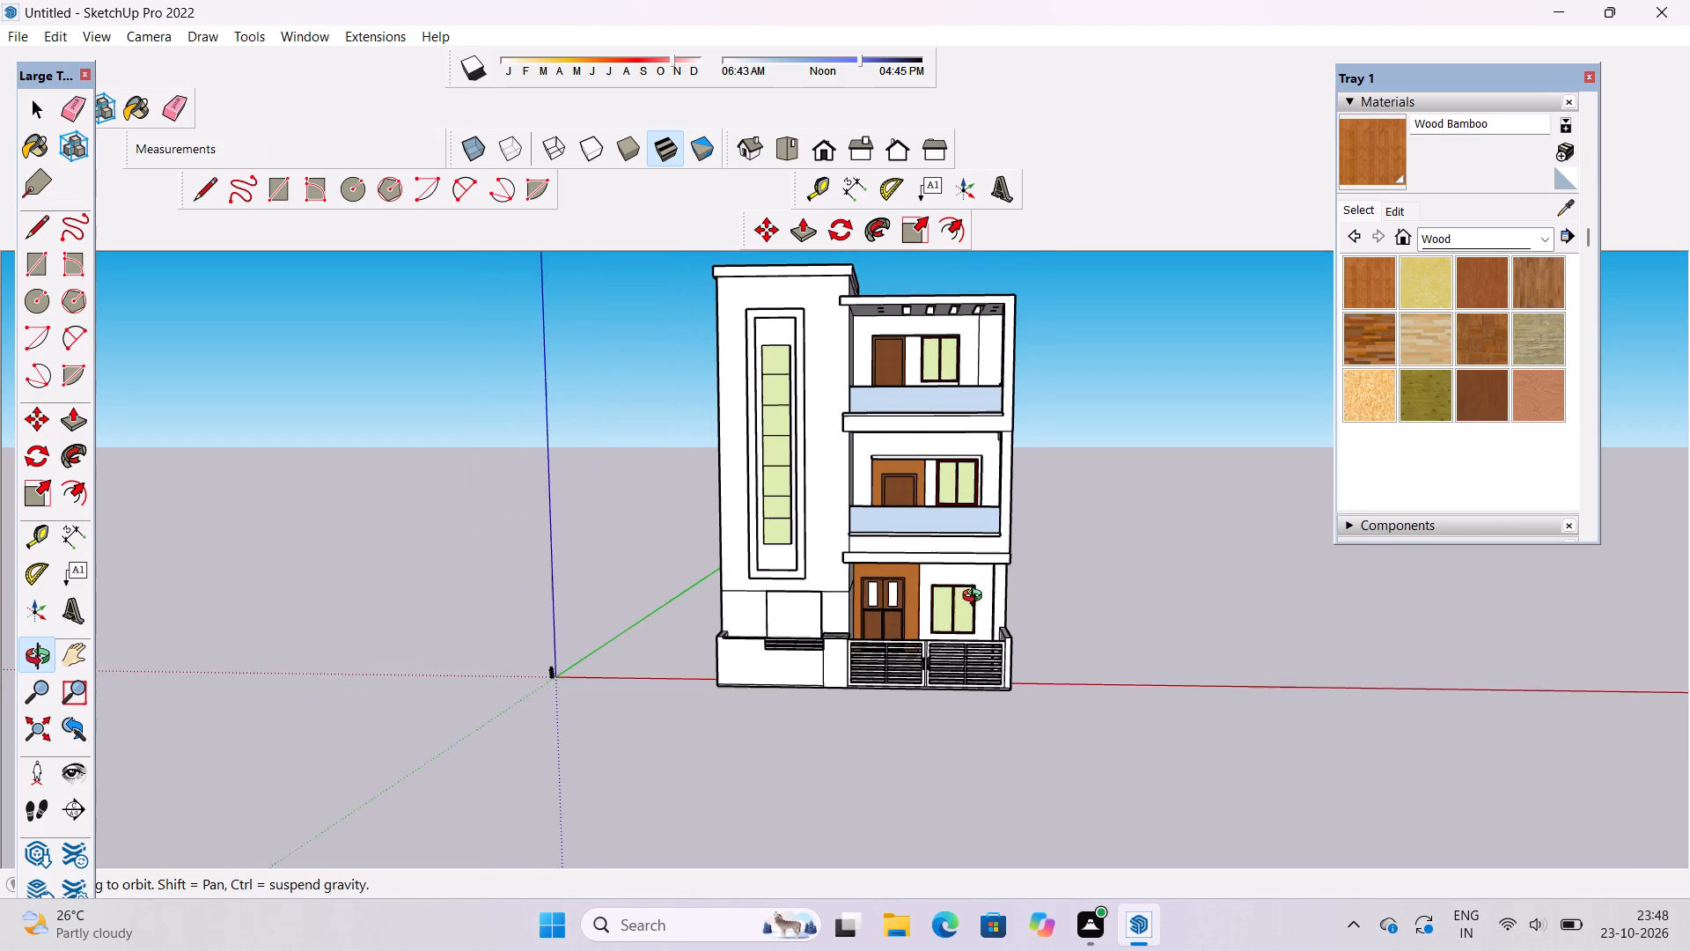
scroll(976, 598, "up", 1)
left_click_drag(996, 593, 951, 599, "shift")
scroll(950, 599, "up", 4)
left_click_drag(987, 559, 948, 602, "shift")
left_click_drag(996, 653, 948, 651)
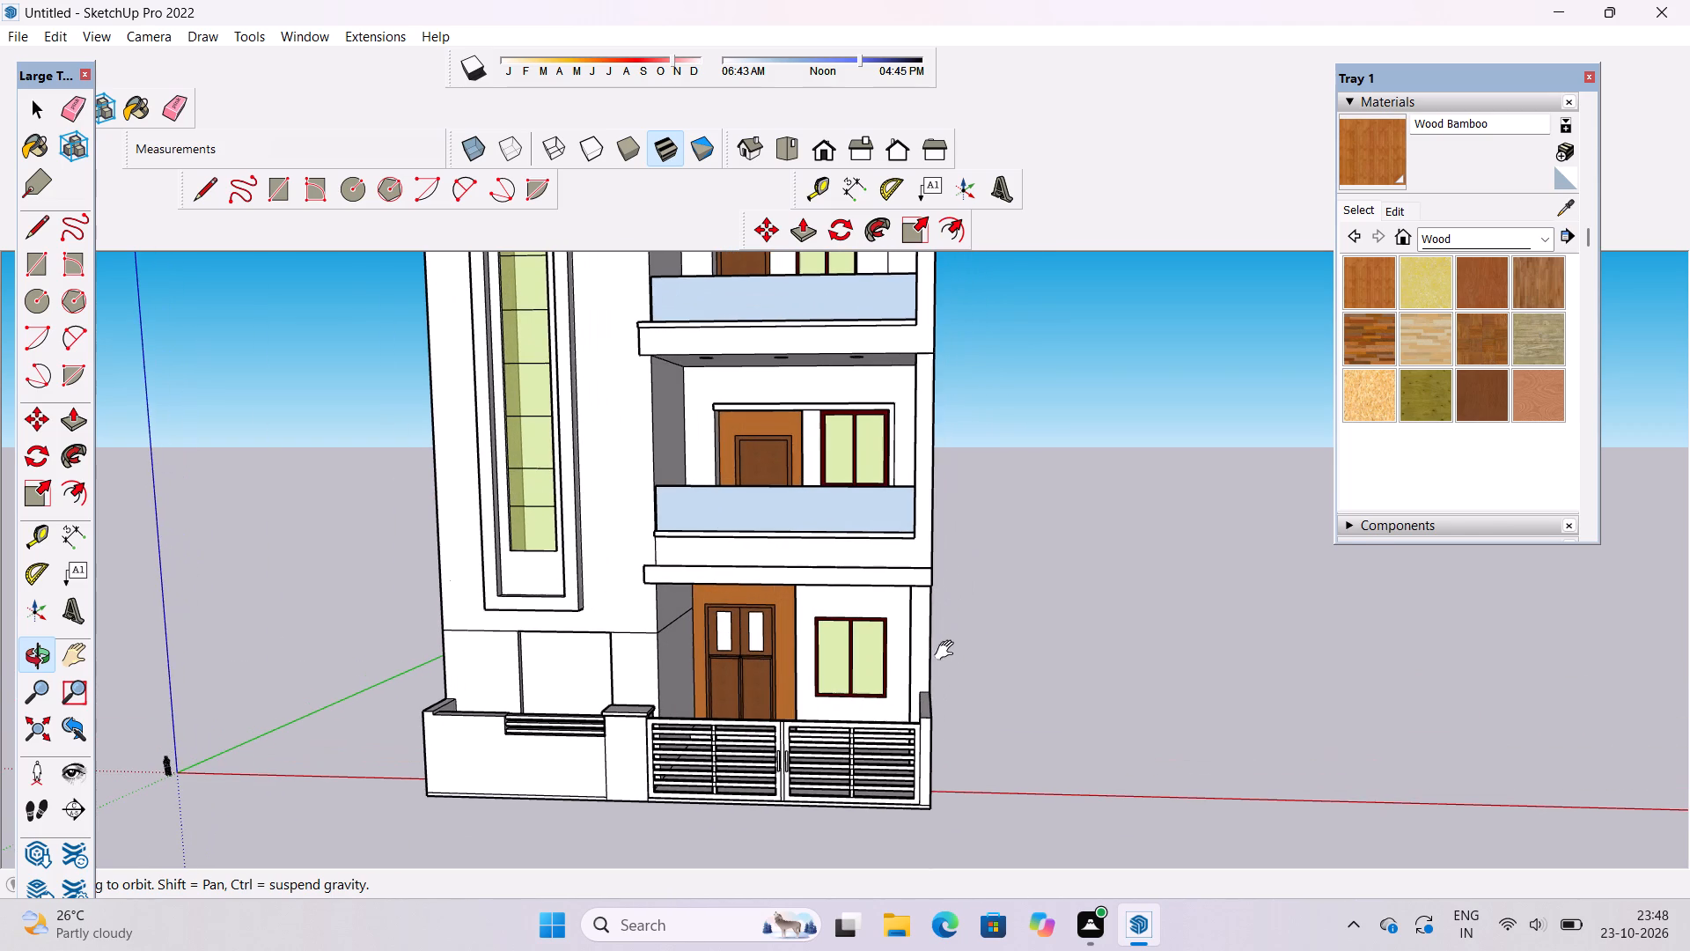
left_click_drag(939, 635, 820, 628)
scroll(816, 623, "down", 6)
left_click_drag(758, 588, 772, 617, "shift")
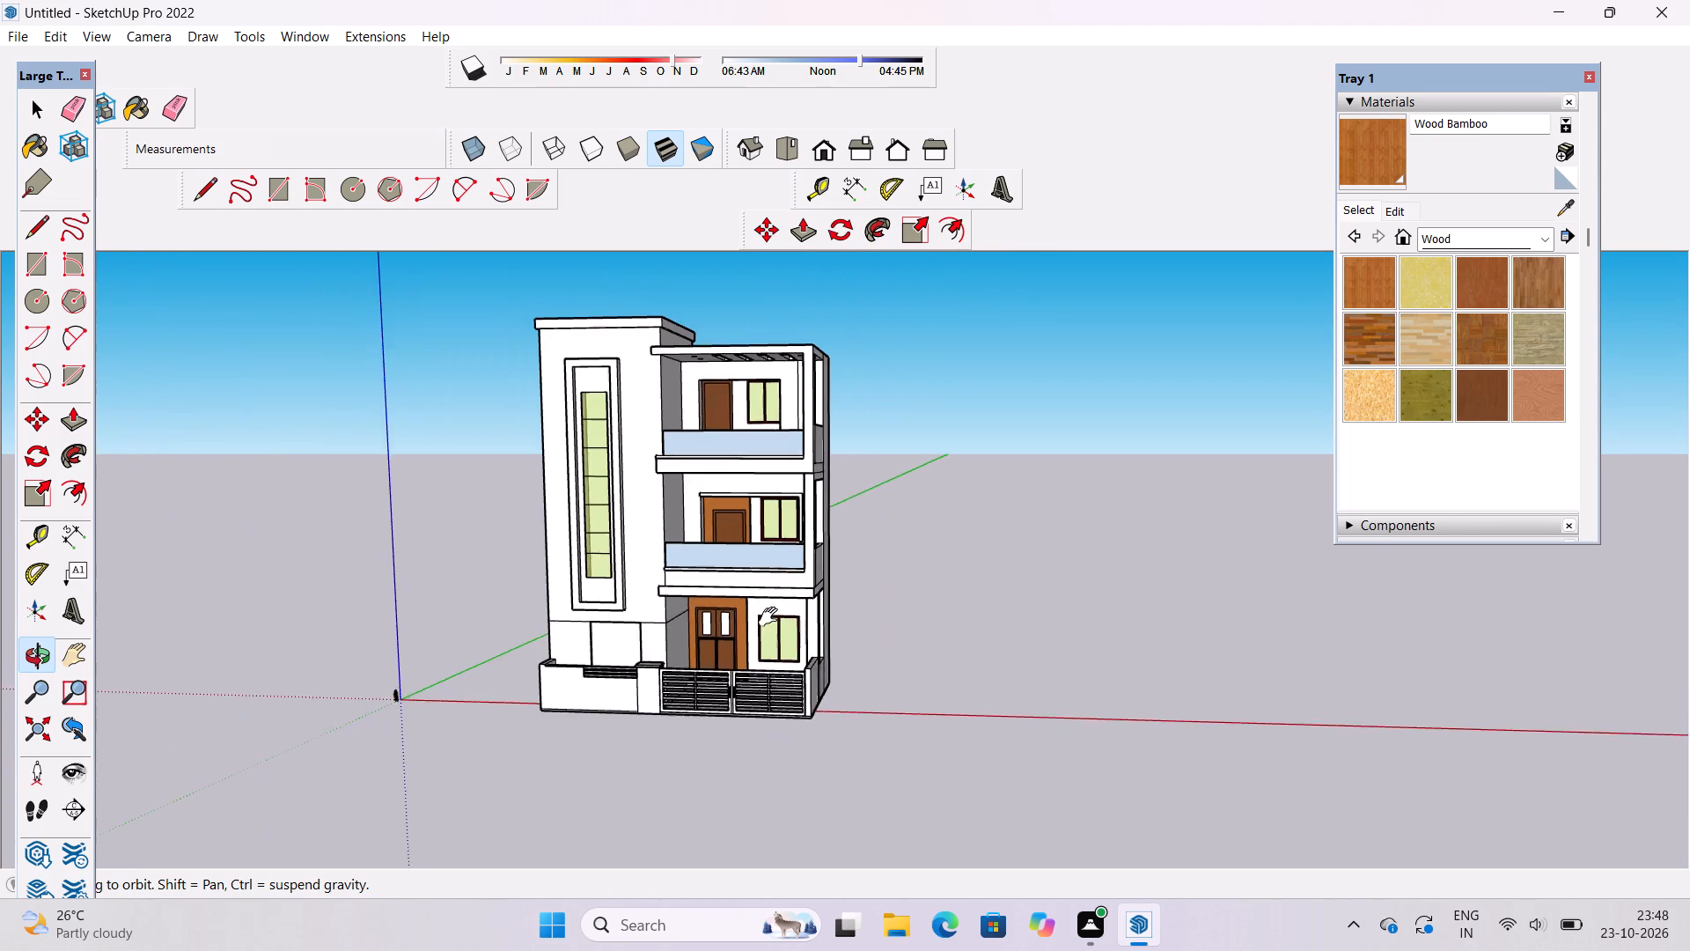
left_click_drag(772, 617, 772, 619, "shift")
left_click_drag(775, 623, 808, 657)
left_click_drag(748, 568, 775, 601, "shift")
left_click_drag(779, 606, 766, 608)
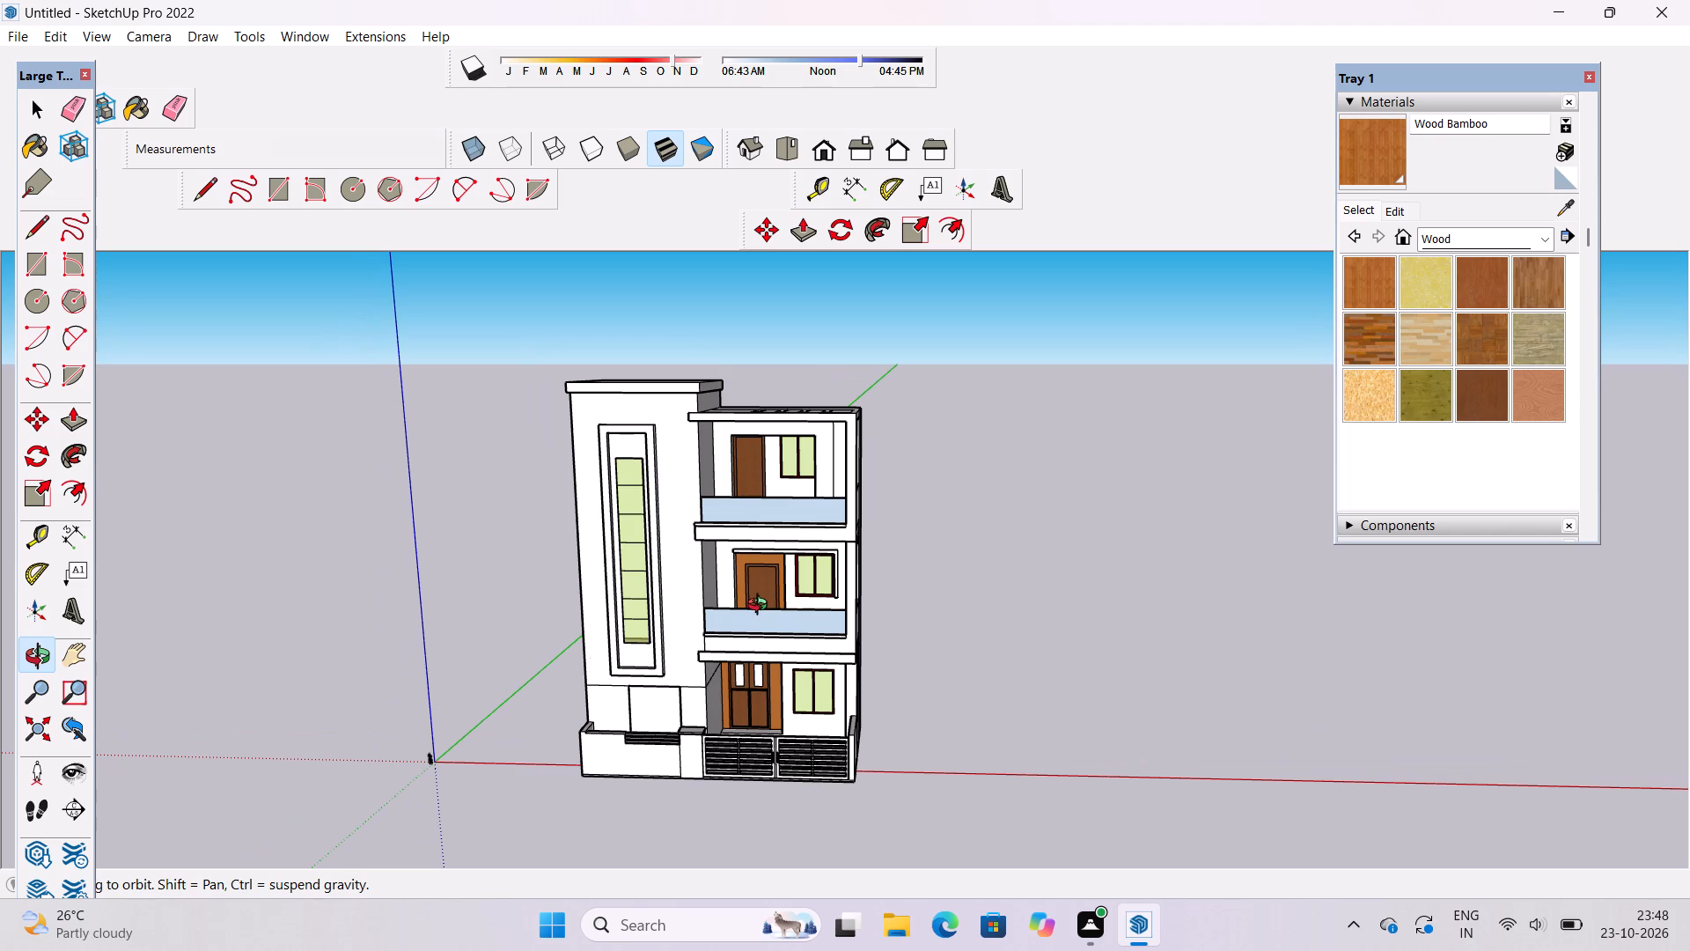
scroll(793, 533, "up", 9)
left_click_drag(771, 623, 784, 522, "shift")
scroll(785, 522, "down", 6)
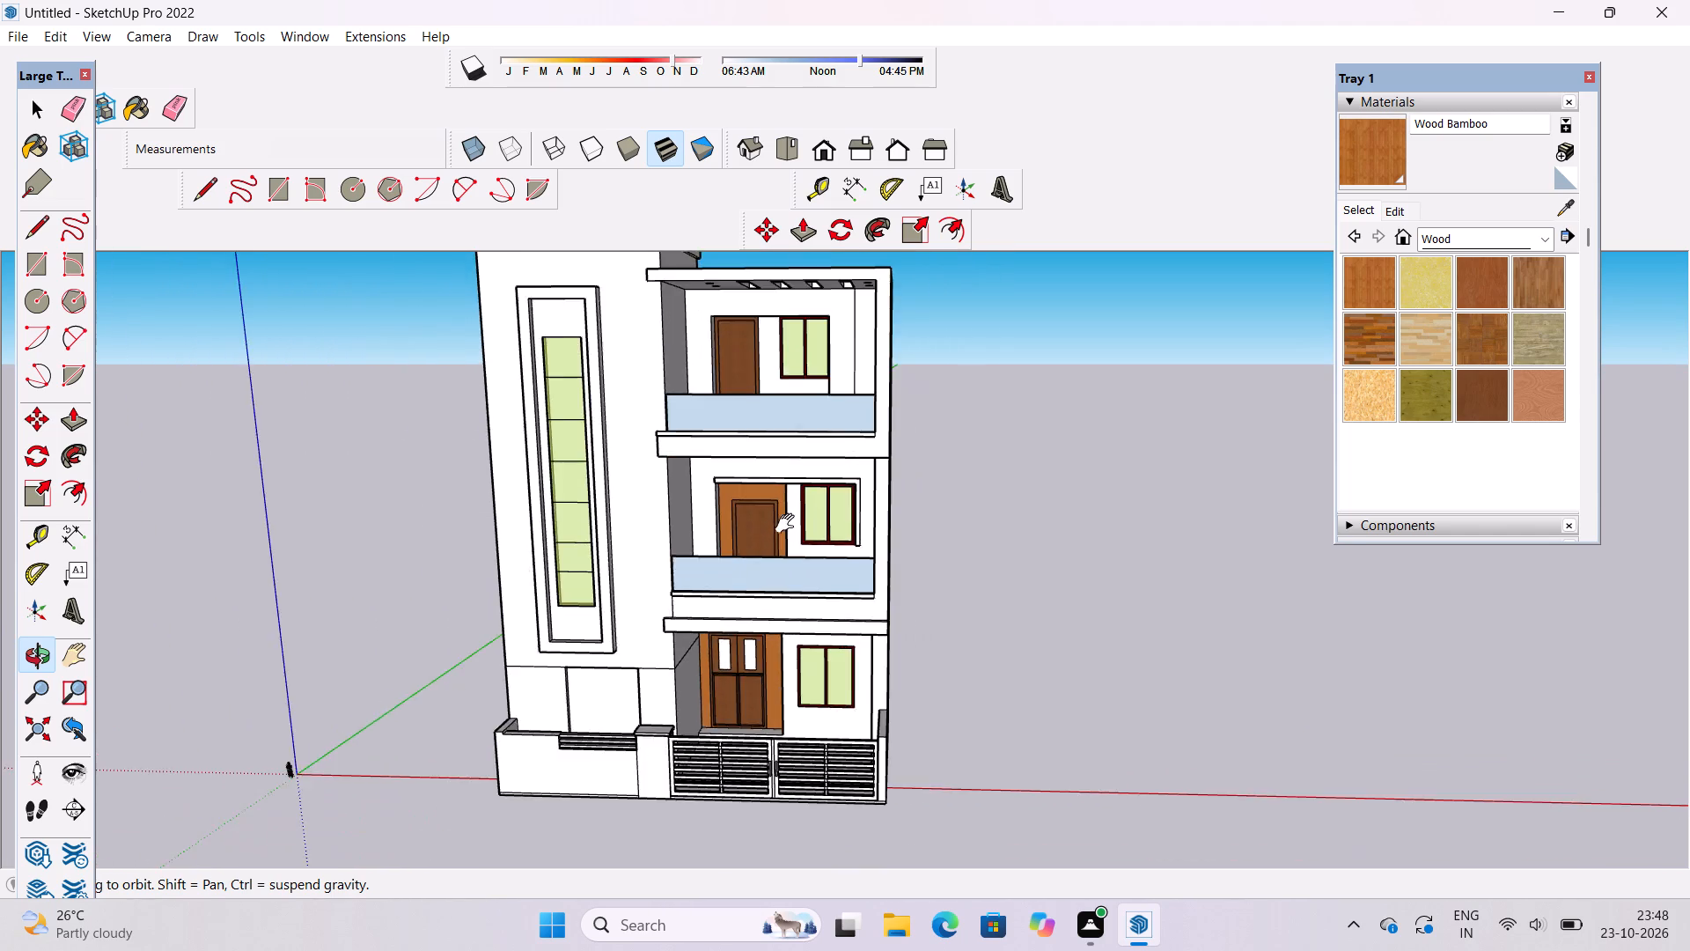
left_click_drag(789, 524, 798, 675, "shift")
left_click_drag(751, 570, 748, 495)
left_click_drag(750, 501, 750, 518, "shift")
left_click_drag(750, 543, 750, 552)
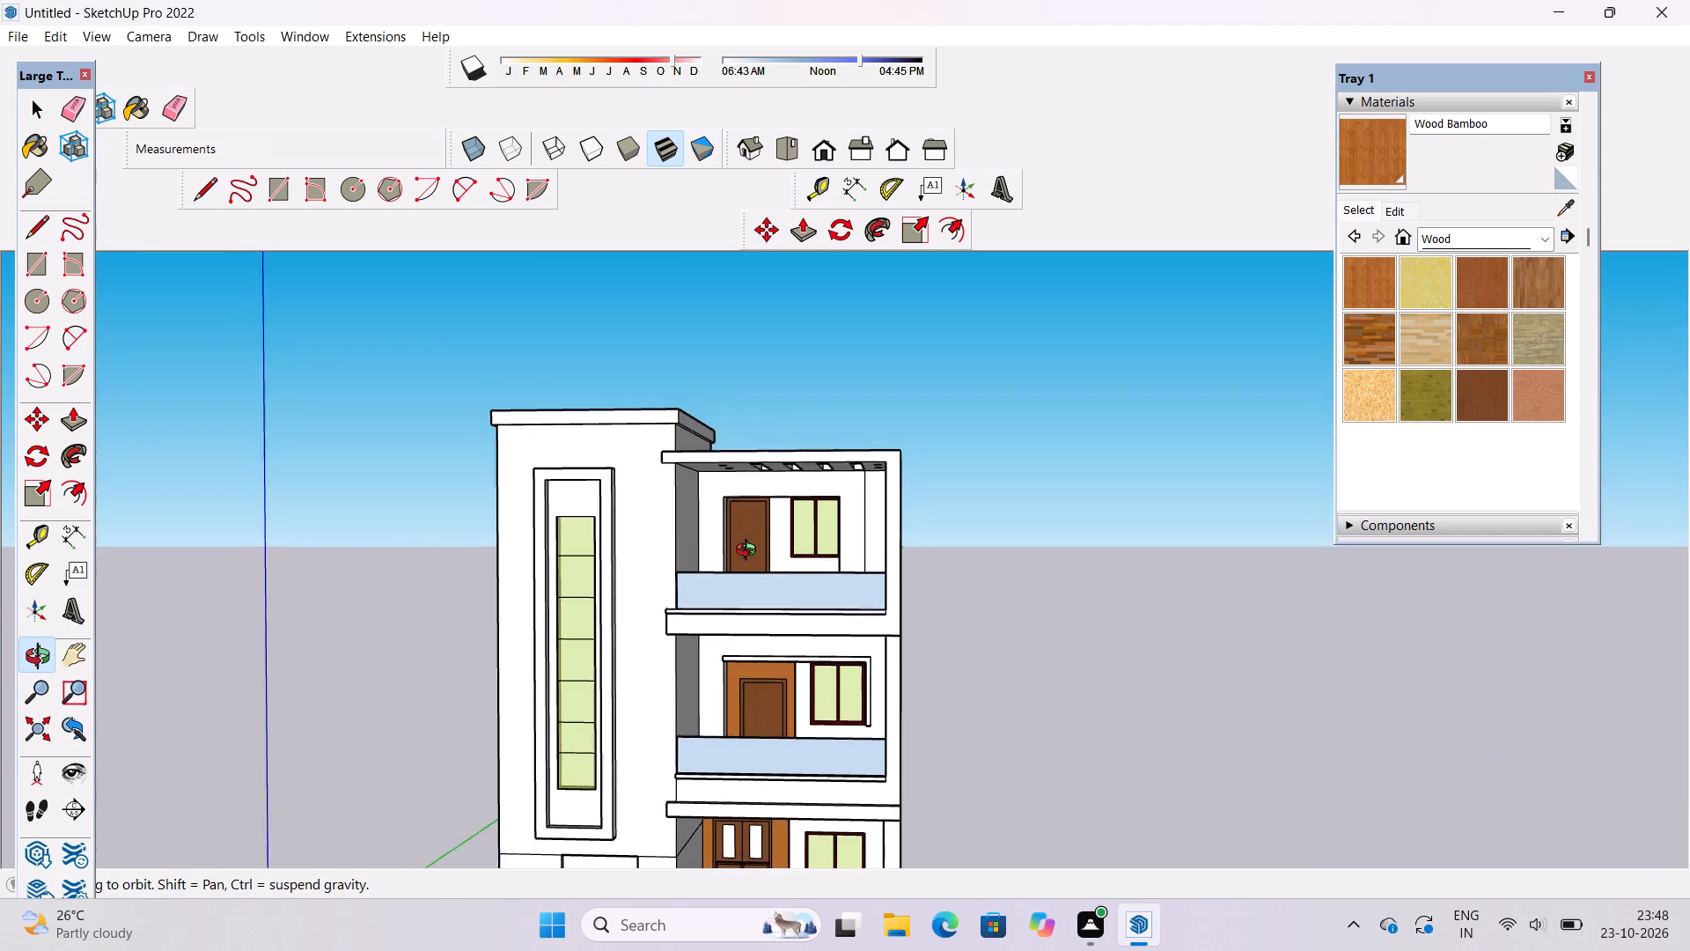
Paint the tower-side reveal and the top faces of the top-floor door and window recess with Wood Bamboo.
left_click_drag(750, 552, 750, 675)
scroll(753, 564, "up", 10)
left_click(731, 588, "shift")
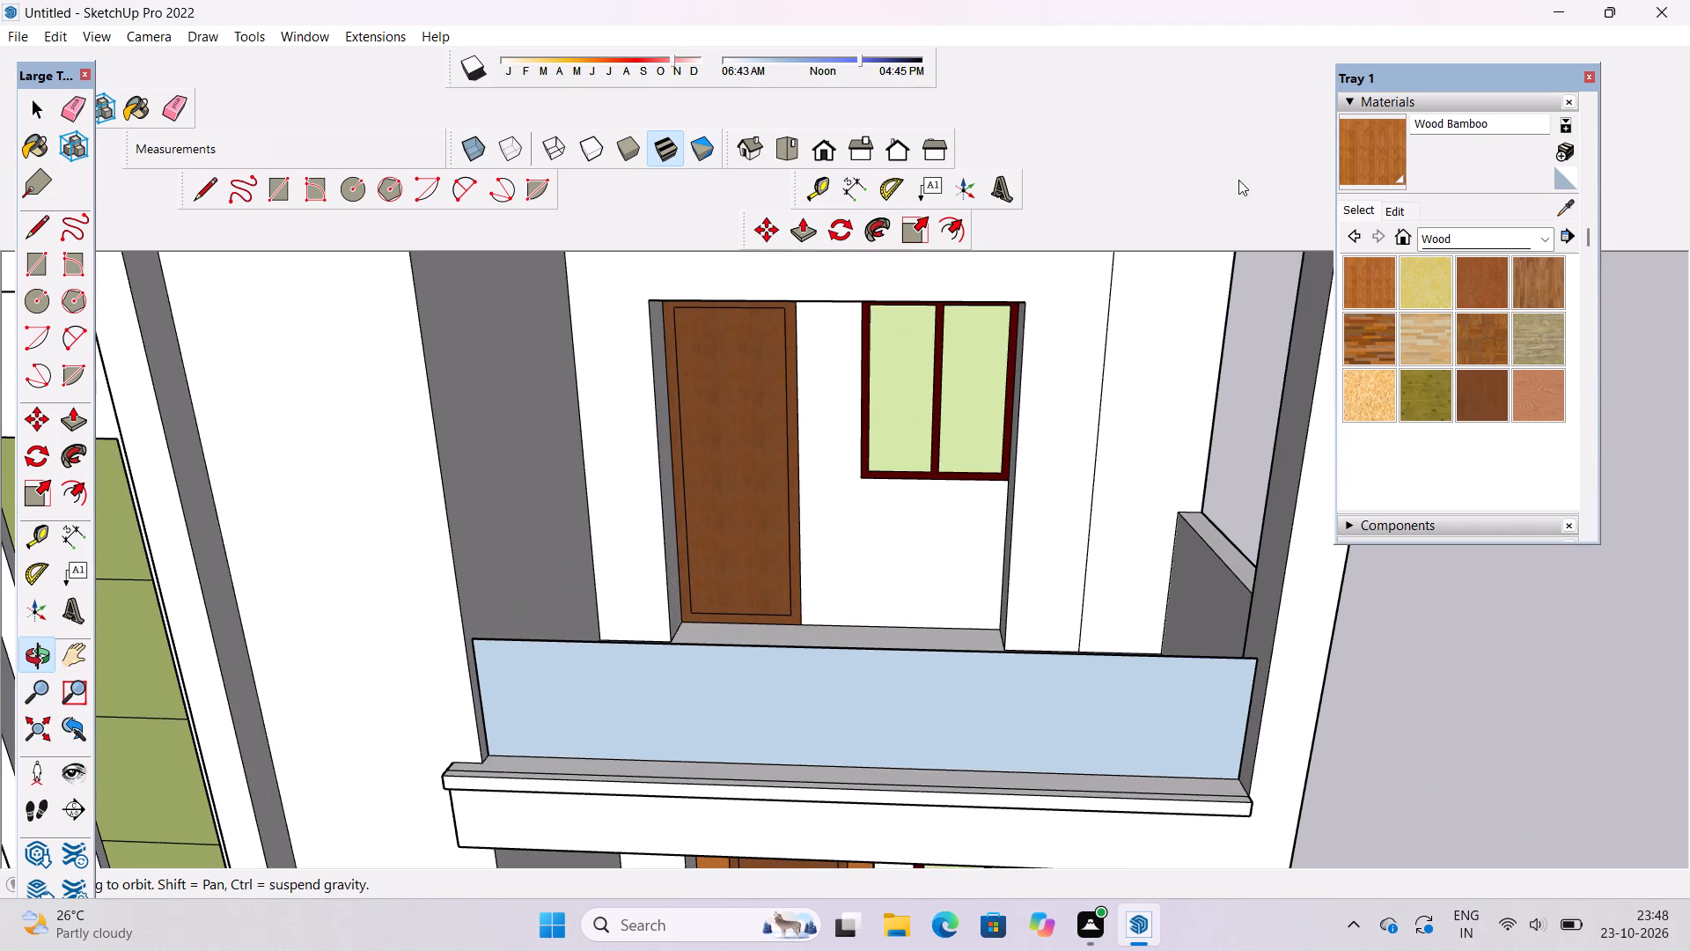
left_click(1375, 153)
scroll(696, 429, "up", 9)
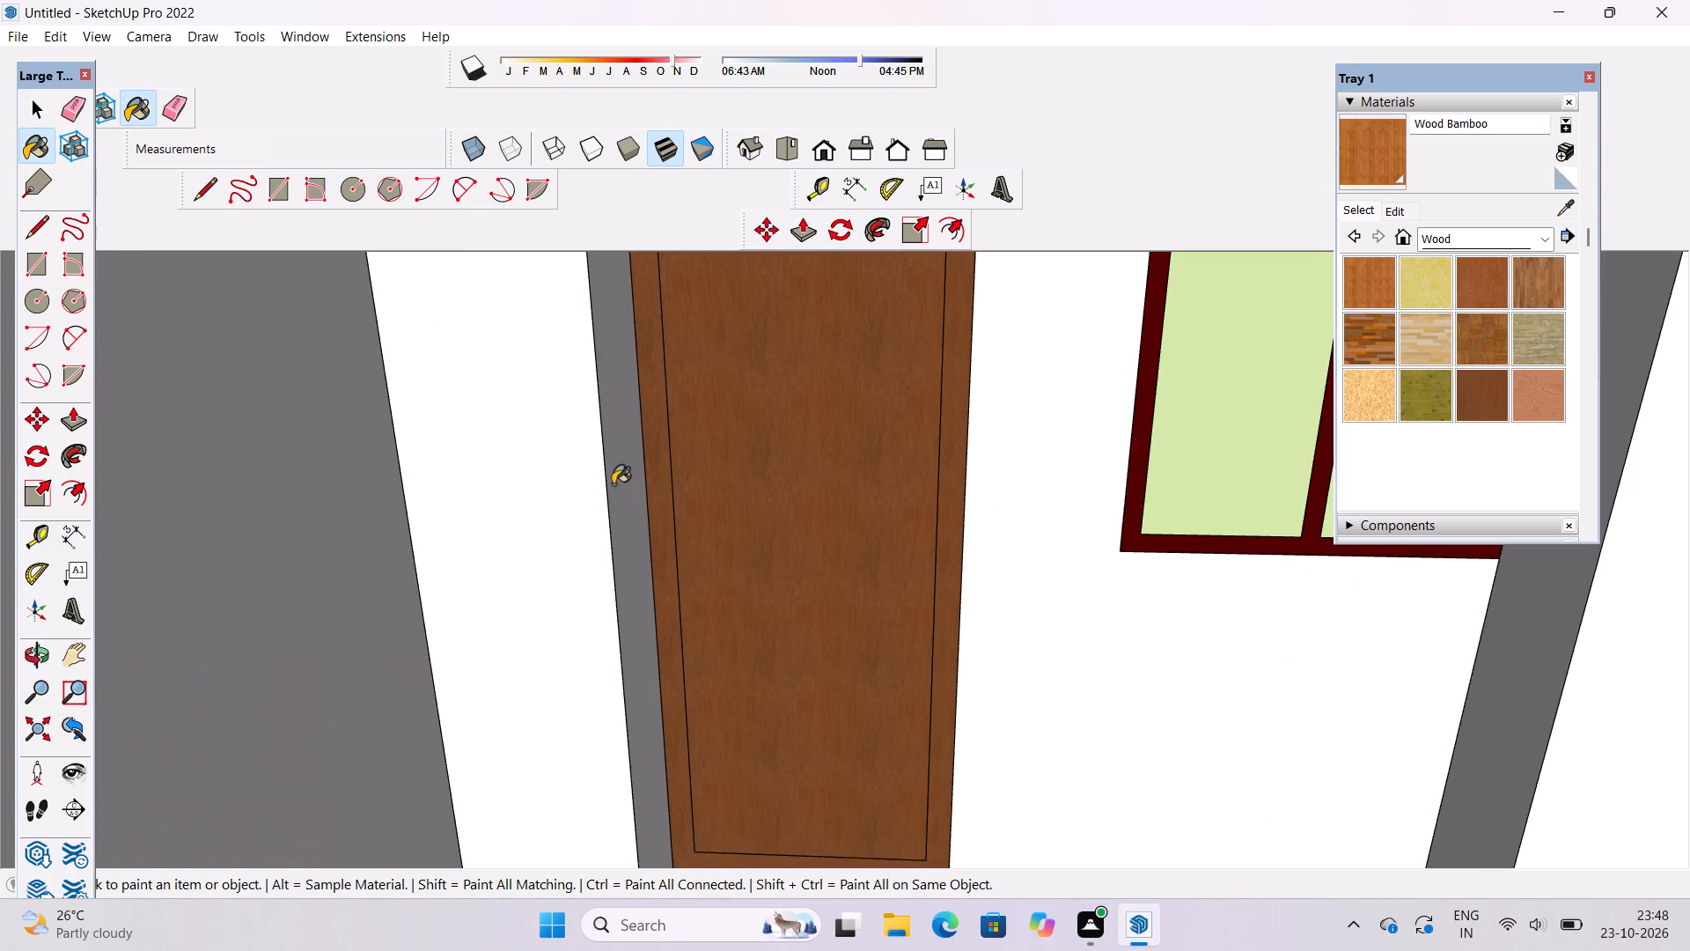
left_click(613, 484)
scroll(785, 564, "down", 4)
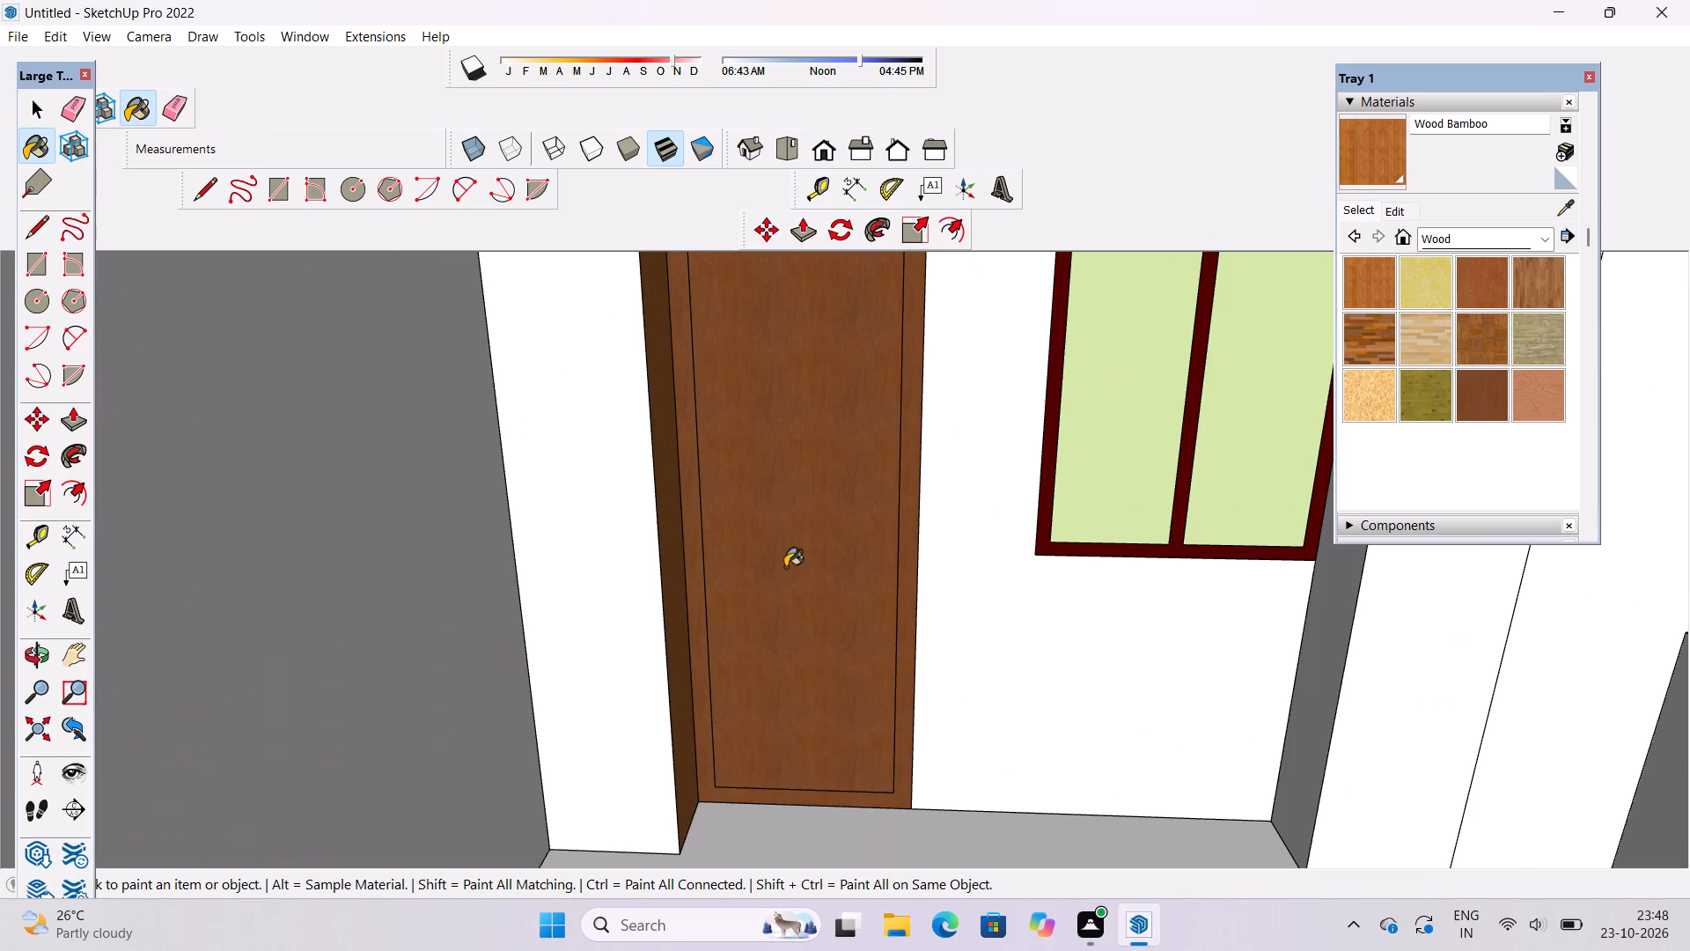
key("o")
left_click_drag(1014, 567, 986, 387)
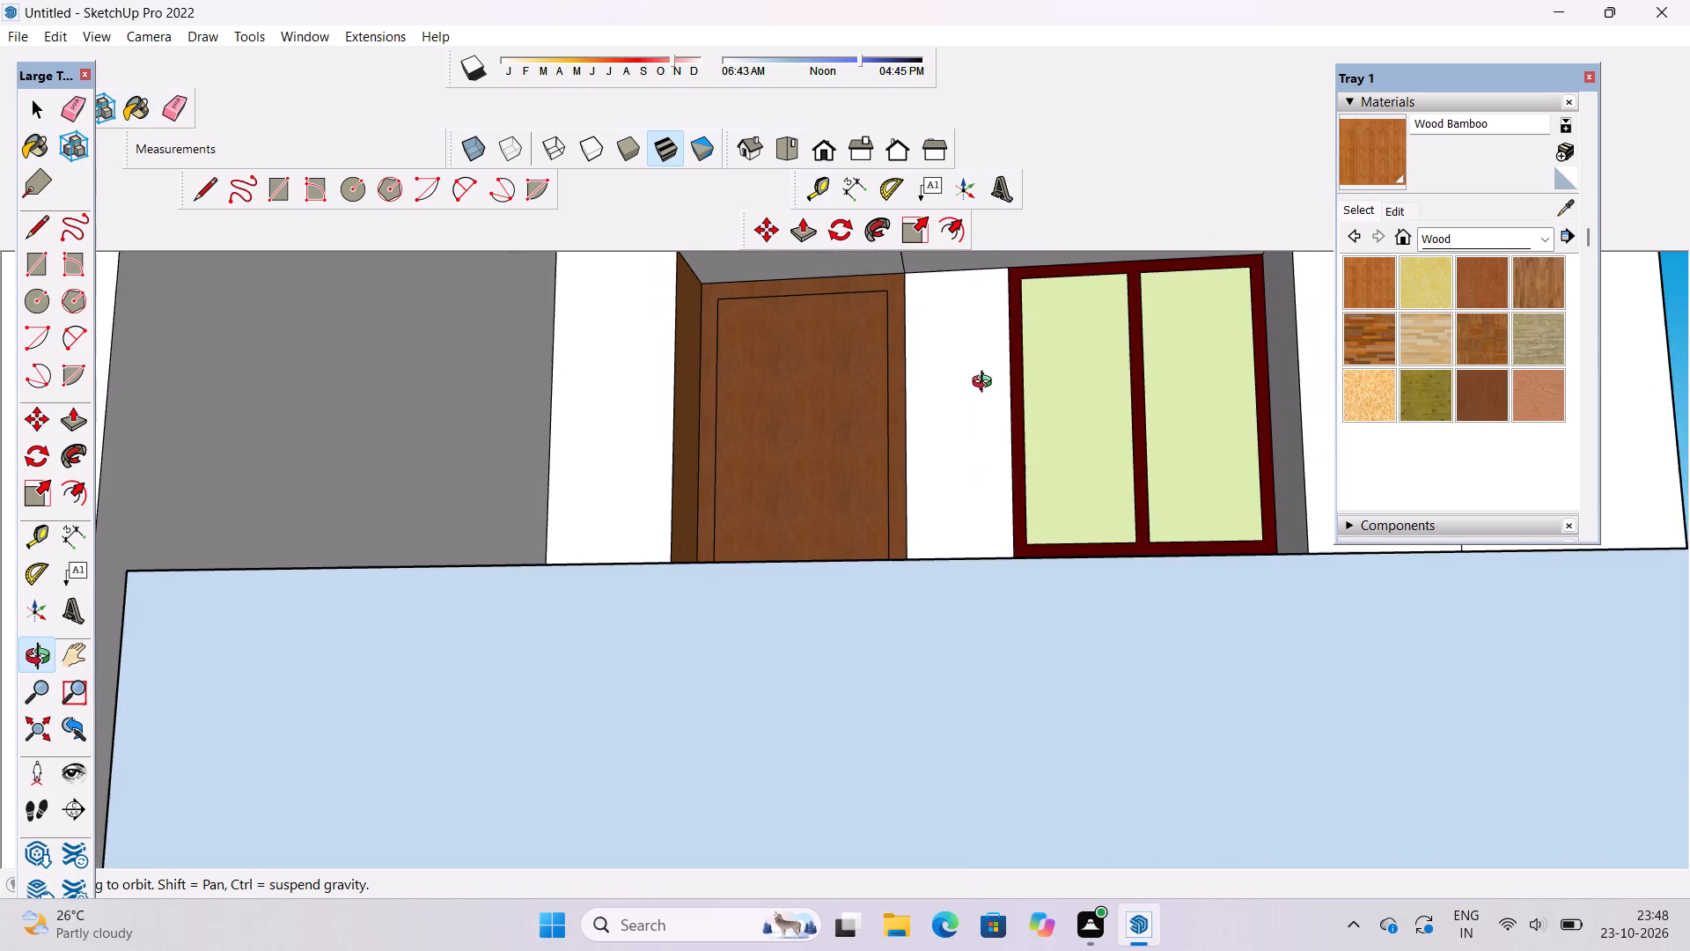
left_click_drag(956, 429, 903, 505, "shift")
scroll(902, 505, "down", 4, "shift")
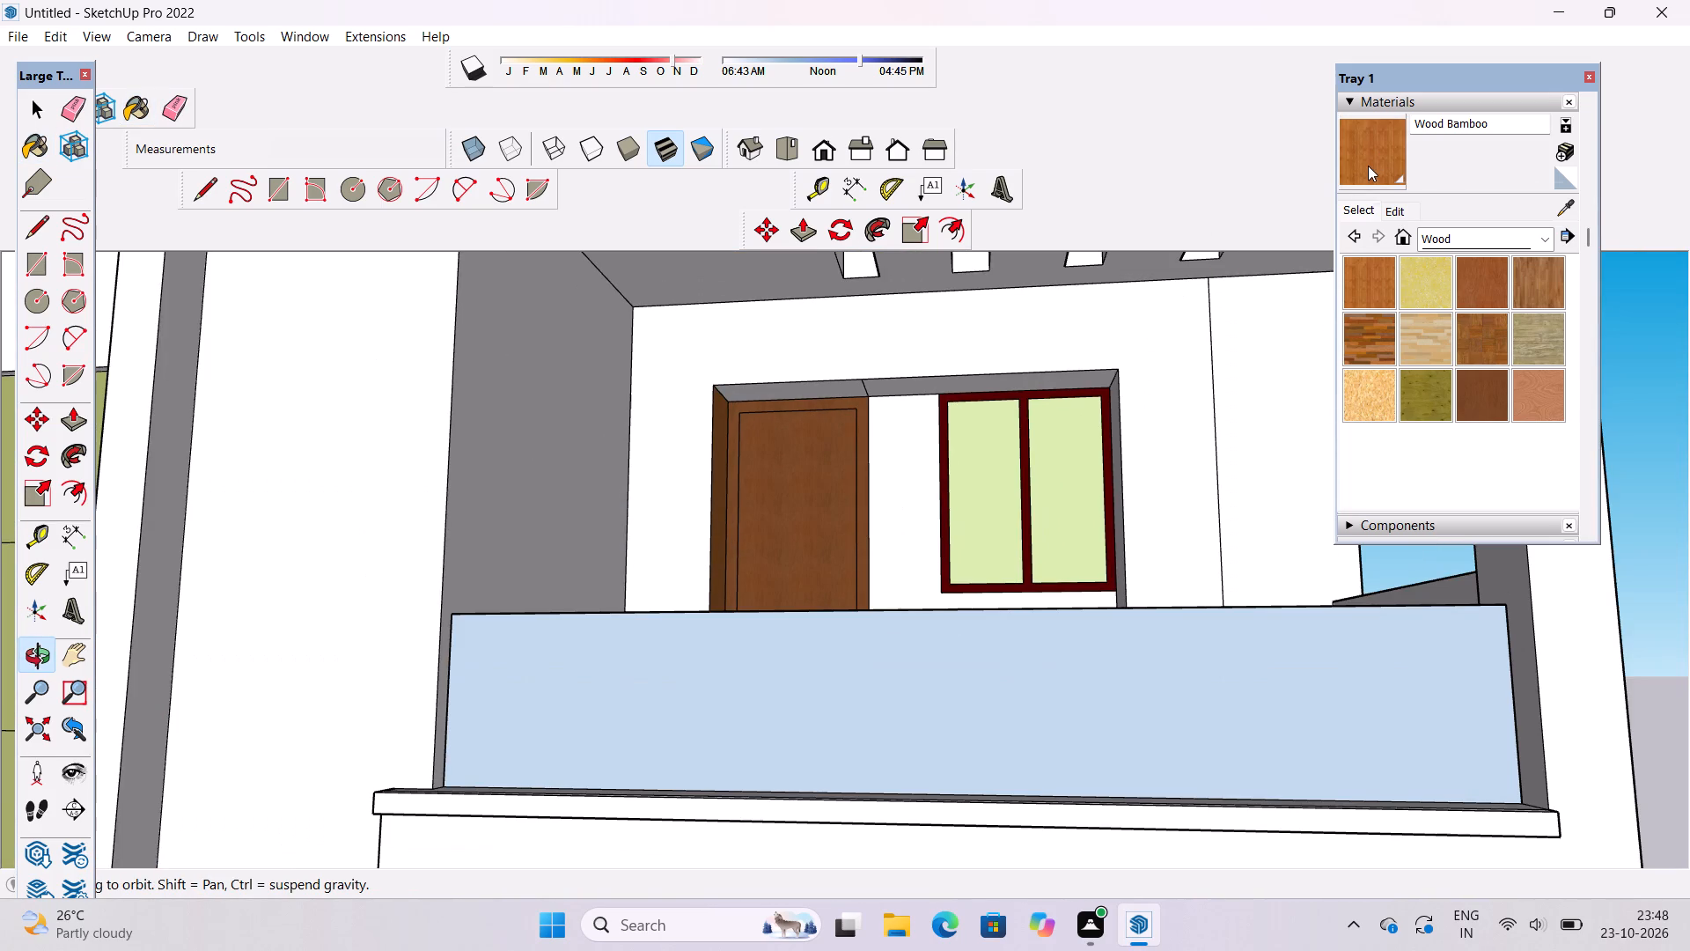
scroll(1368, 166, "up", 1)
left_click(1365, 248)
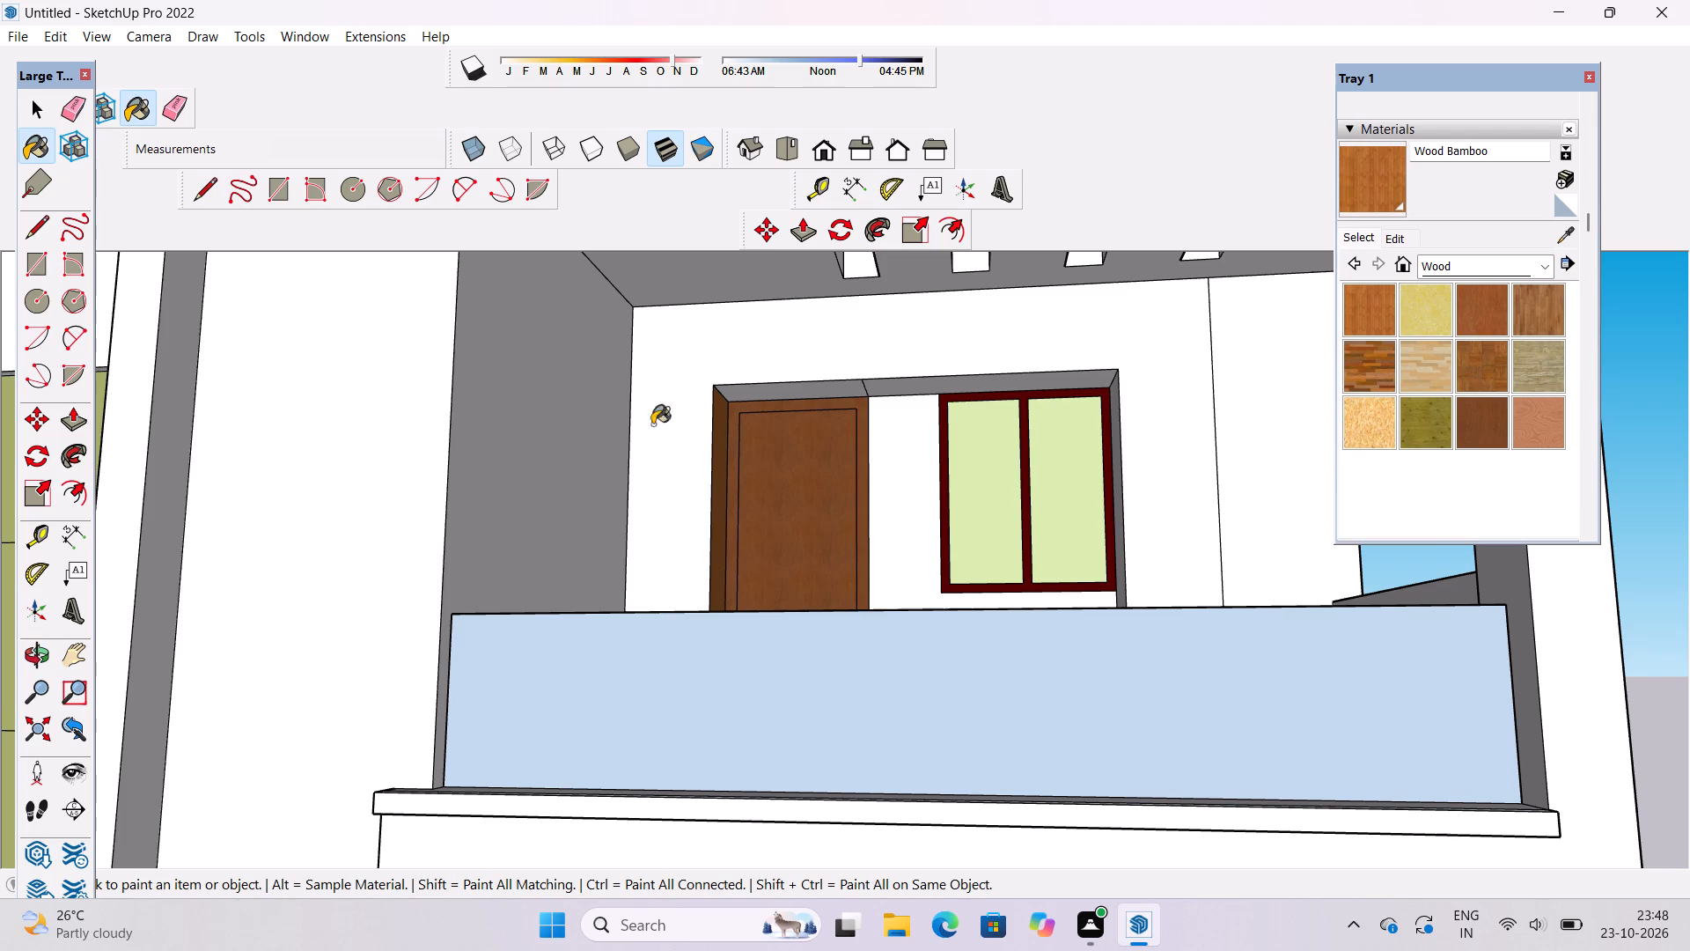
scroll(759, 423, "up", 5)
left_click(863, 369)
left_click(988, 357)
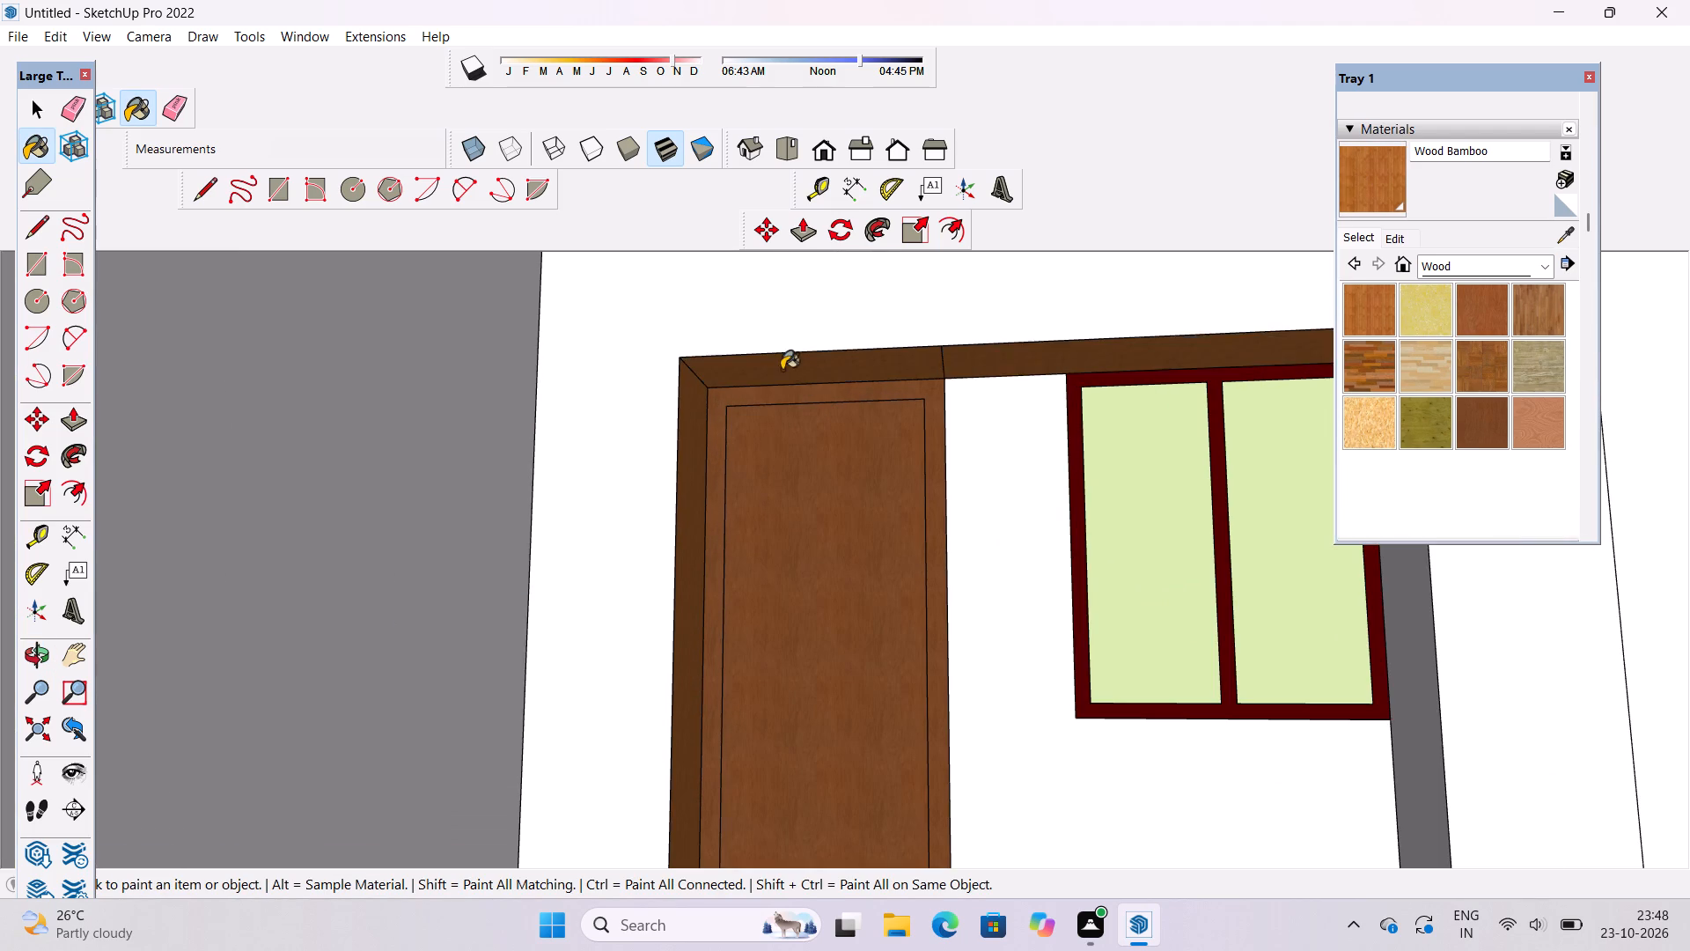
scroll(782, 370, "down", 6)
scroll(1032, 441, "up", 6)
left_click(1196, 305)
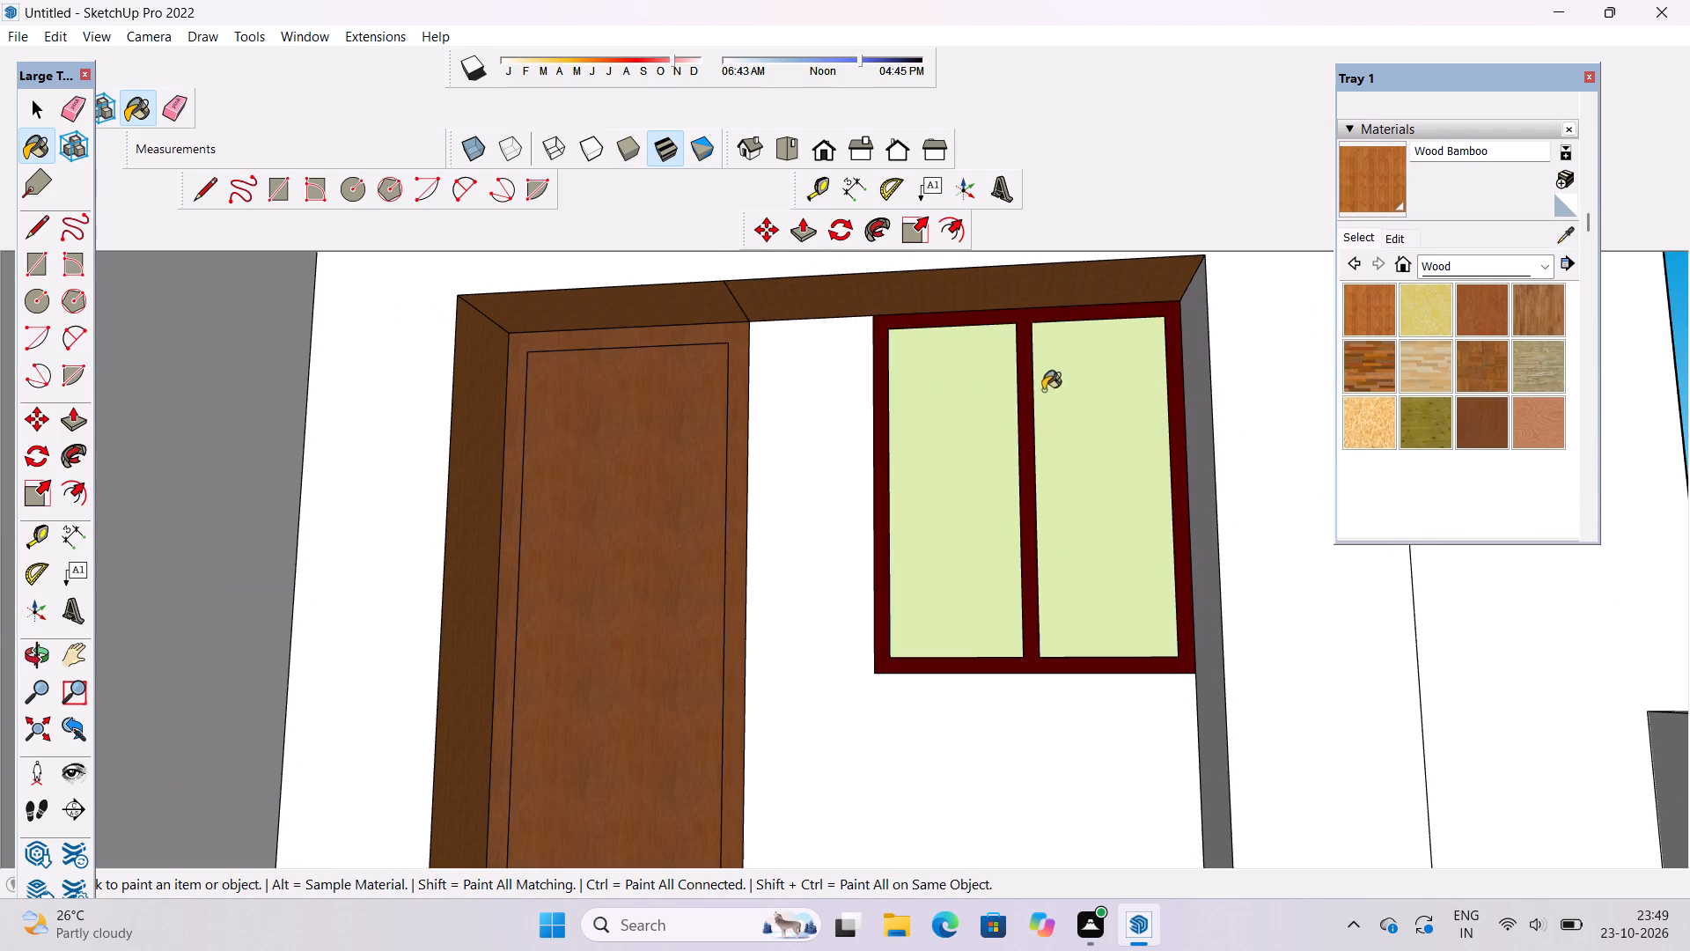
scroll(1043, 390, "down", 12)
Paint the tower-side reveal of the middle-floor door recess with Wood Bamboo.
key("o")
left_click_drag(967, 393, 993, 571)
left_click_drag(1000, 637, 1009, 566, "shift")
left_click_drag(1124, 589, 898, 615)
scroll(911, 735, "up", 3)
left_click_drag(909, 736, 920, 693, "shift")
left_click_drag(920, 693, 900, 600)
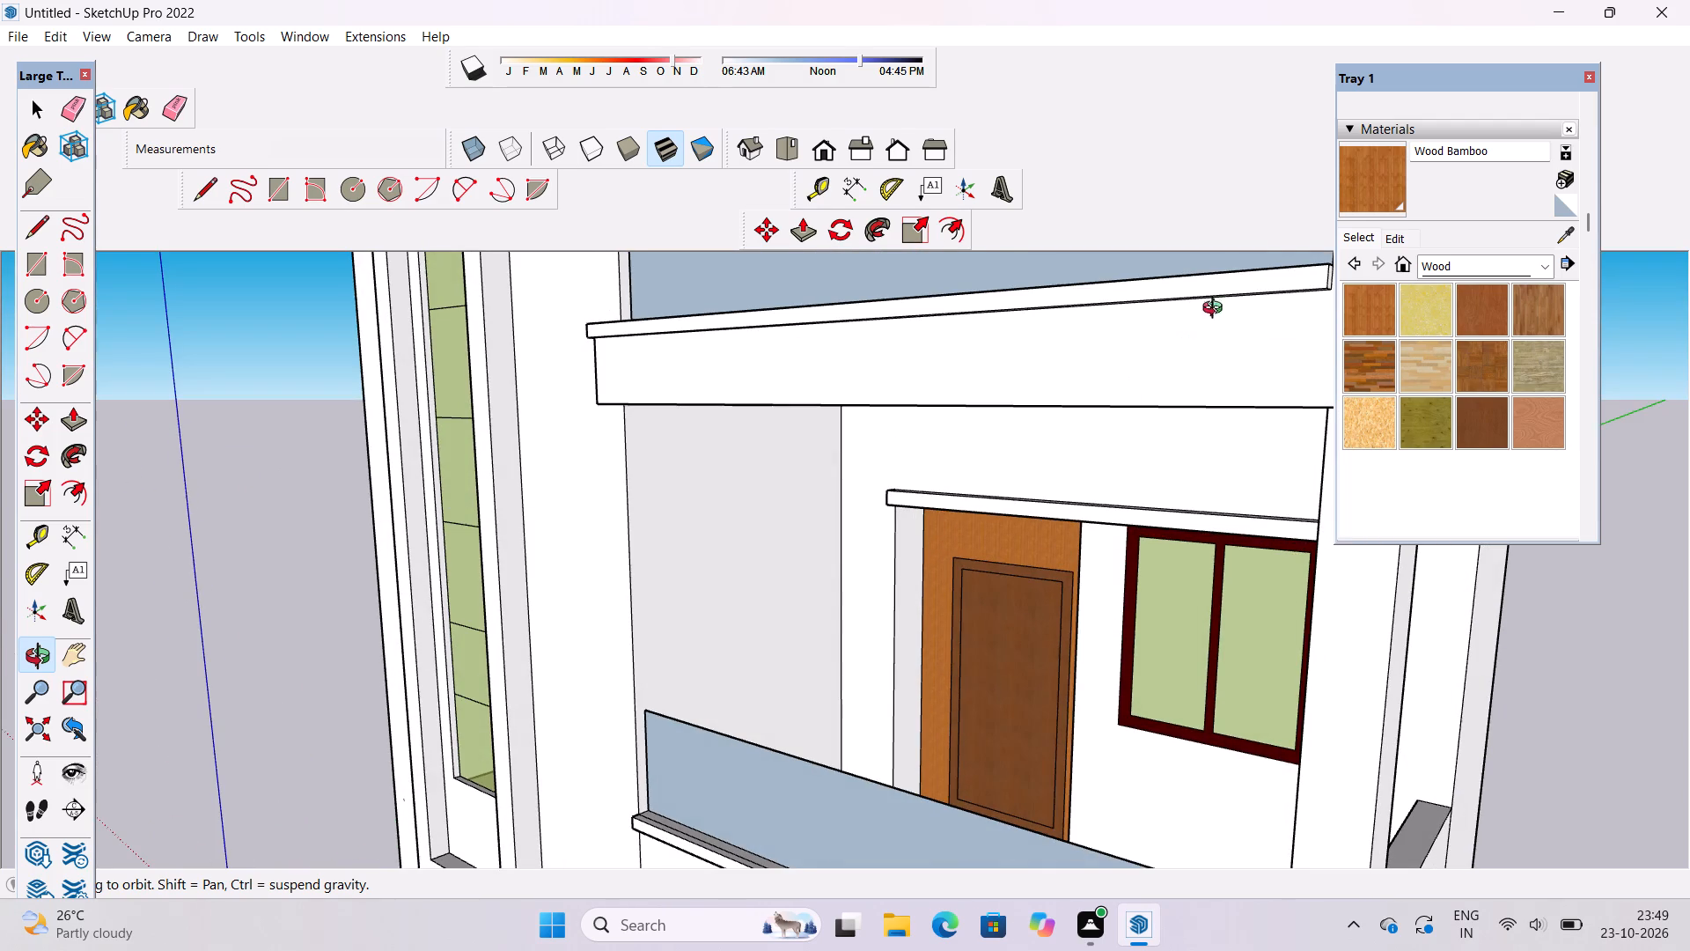
left_click(1370, 177)
scroll(988, 642, "up", 10)
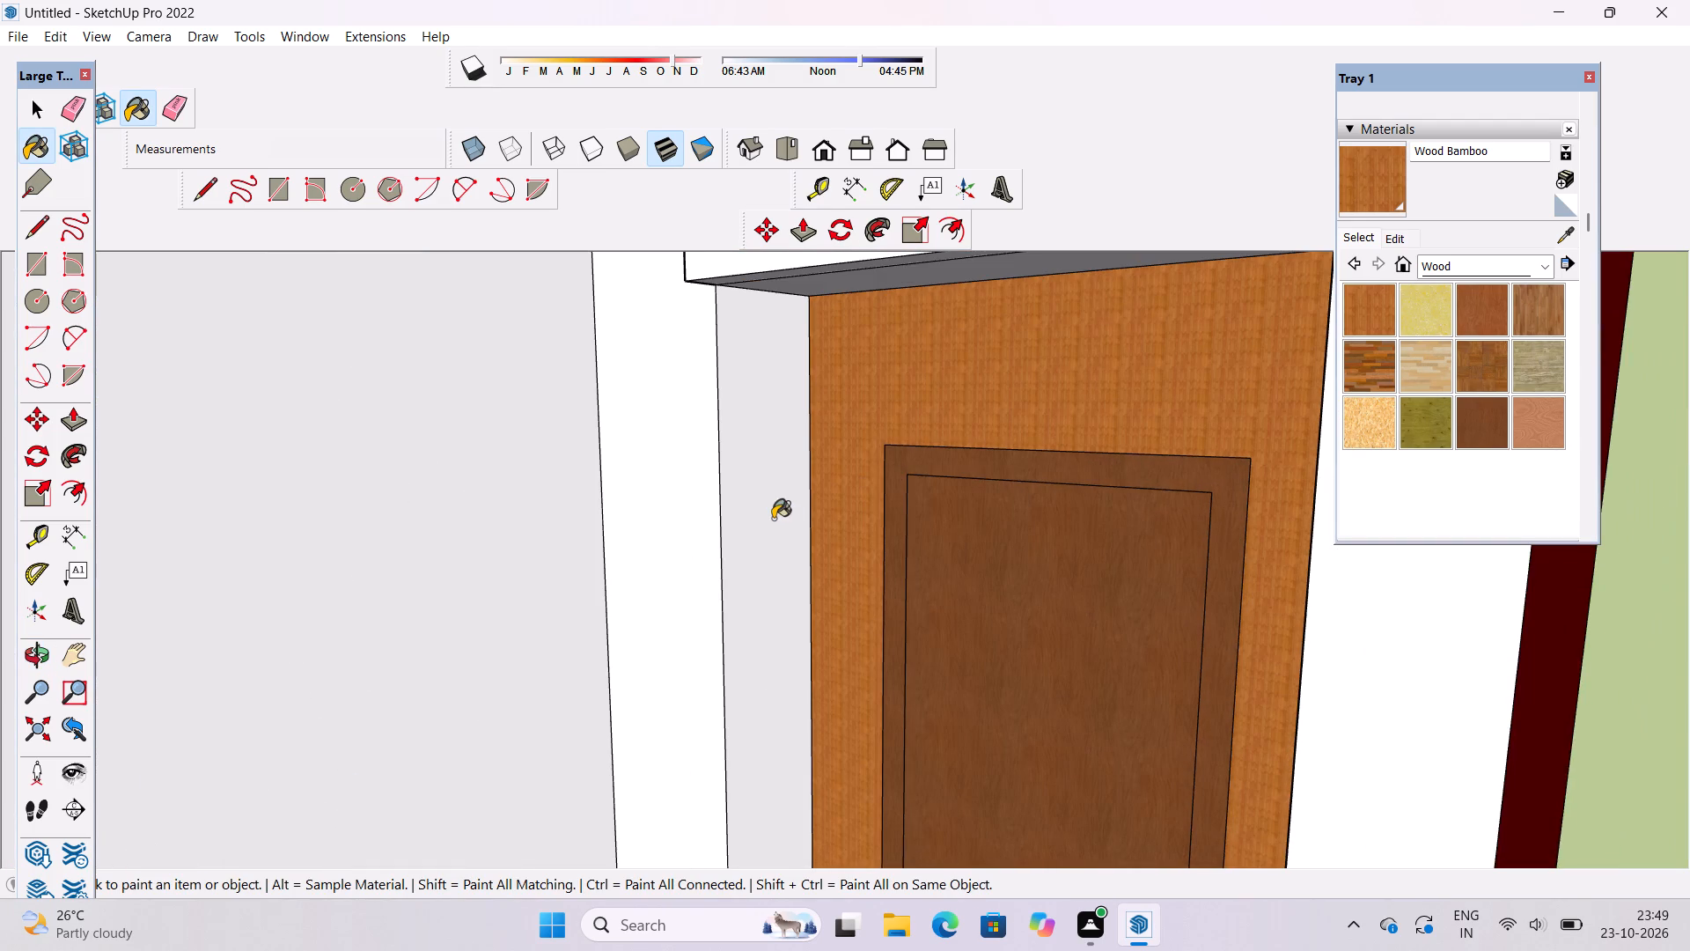
left_click(762, 511)
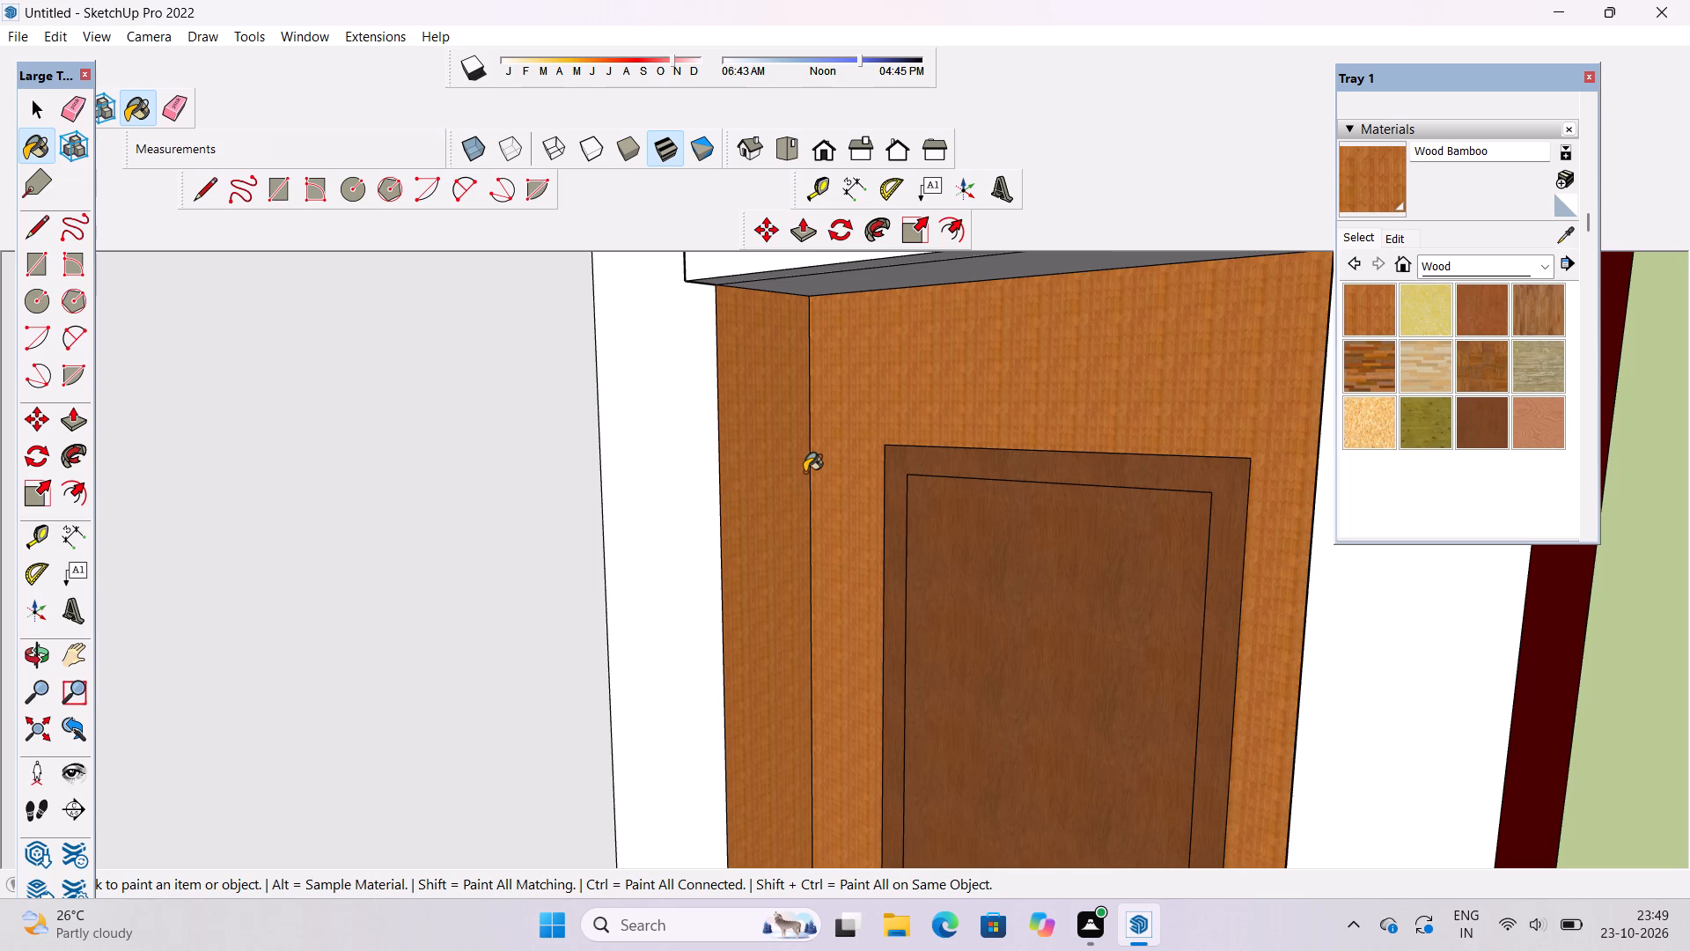
scroll(862, 485, "down", 4)
Erase the dividing edge on the underside of the slab above the middle-floor door.
key("o")
left_click_drag(840, 493, 925, 424)
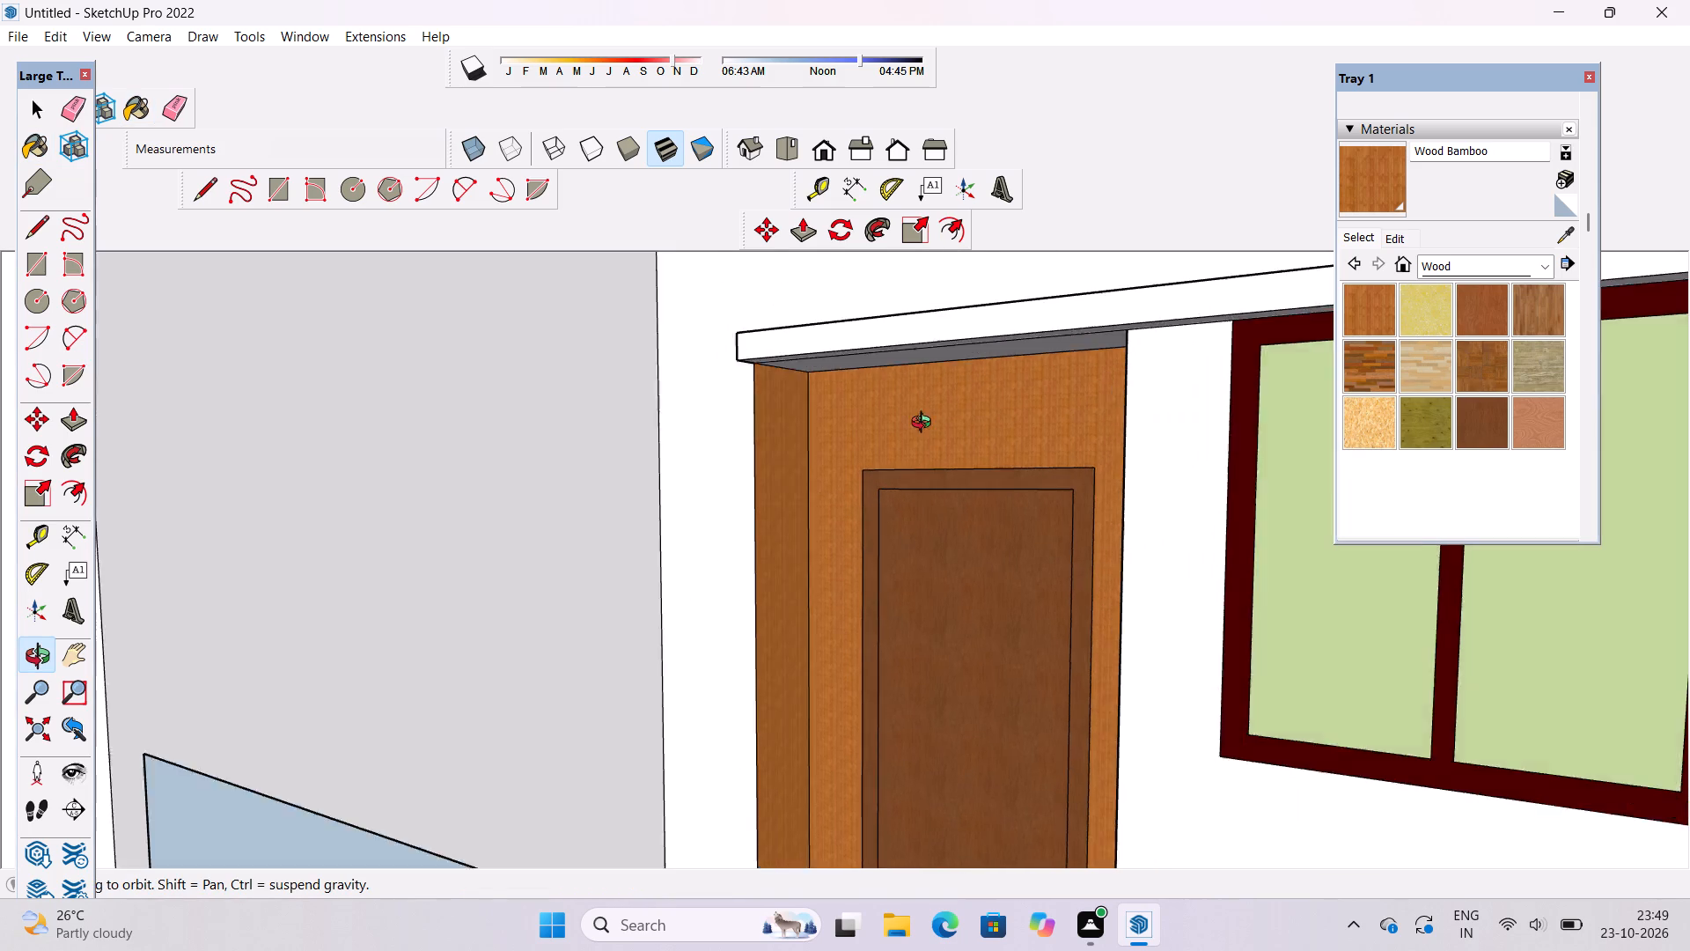
left_click_drag(925, 424, 981, 361)
left_click_drag(974, 381, 922, 409)
left_click_drag(922, 409, 959, 440)
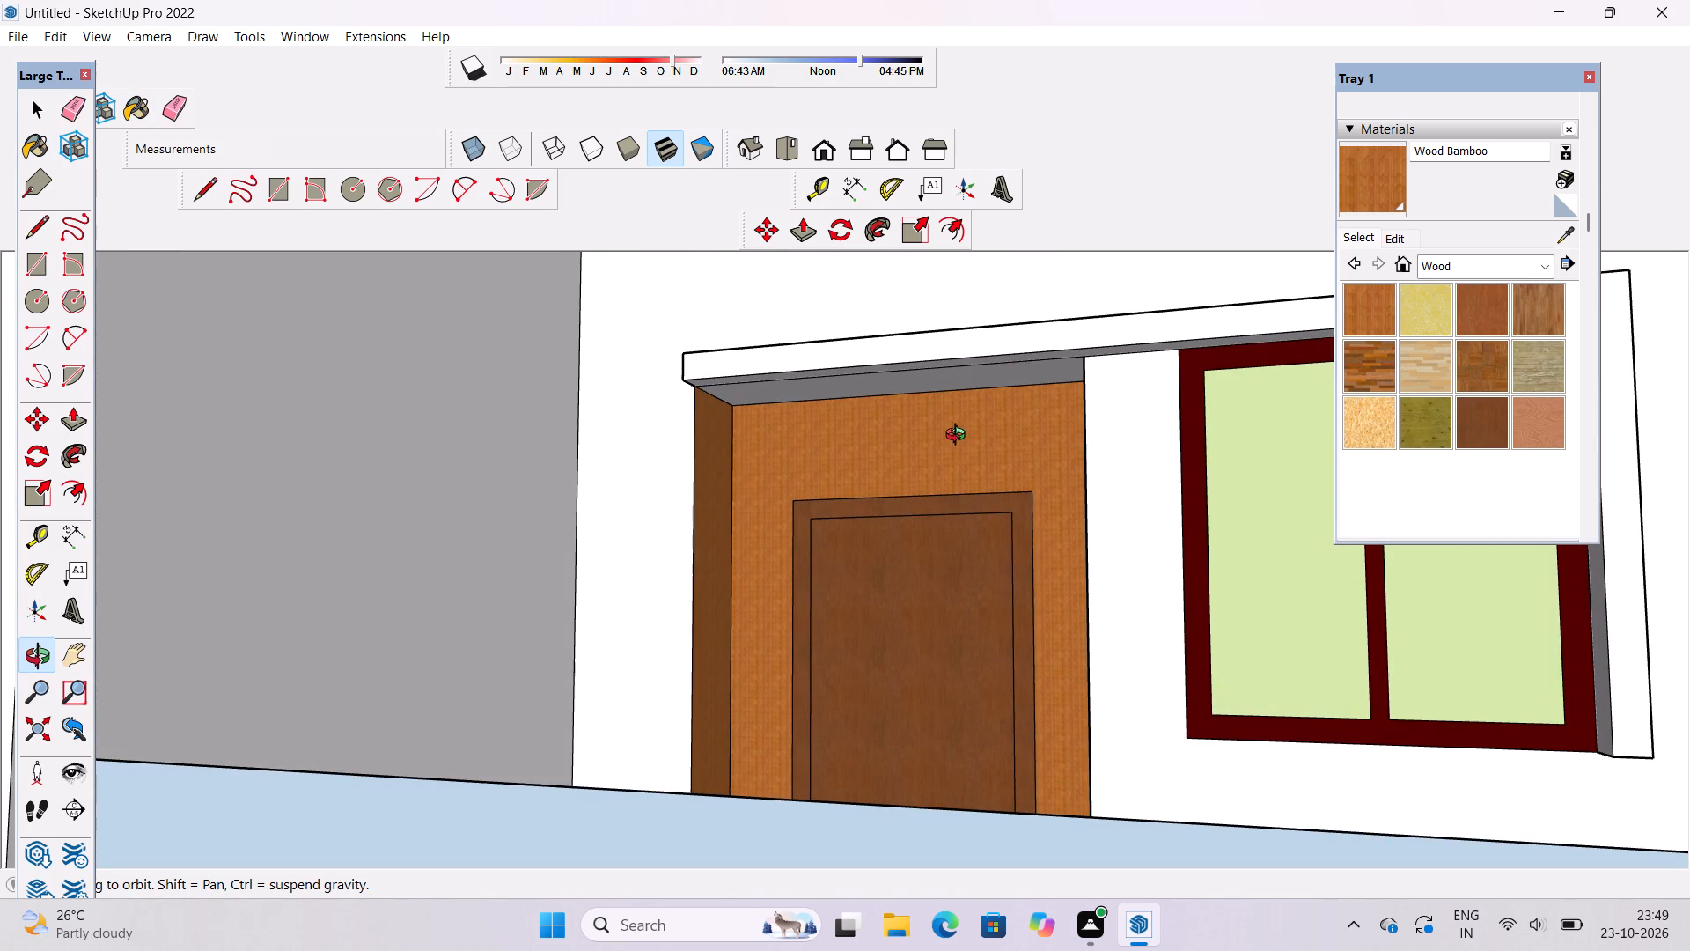
key("e")
scroll(1027, 357, "up", 9)
left_click_drag(1055, 349, 1057, 363)
Paint the slab underside above the middle-floor door and the recess's window-side reveal with Wood Bamboo.
key("o")
left_click_drag(867, 392, 1003, 405)
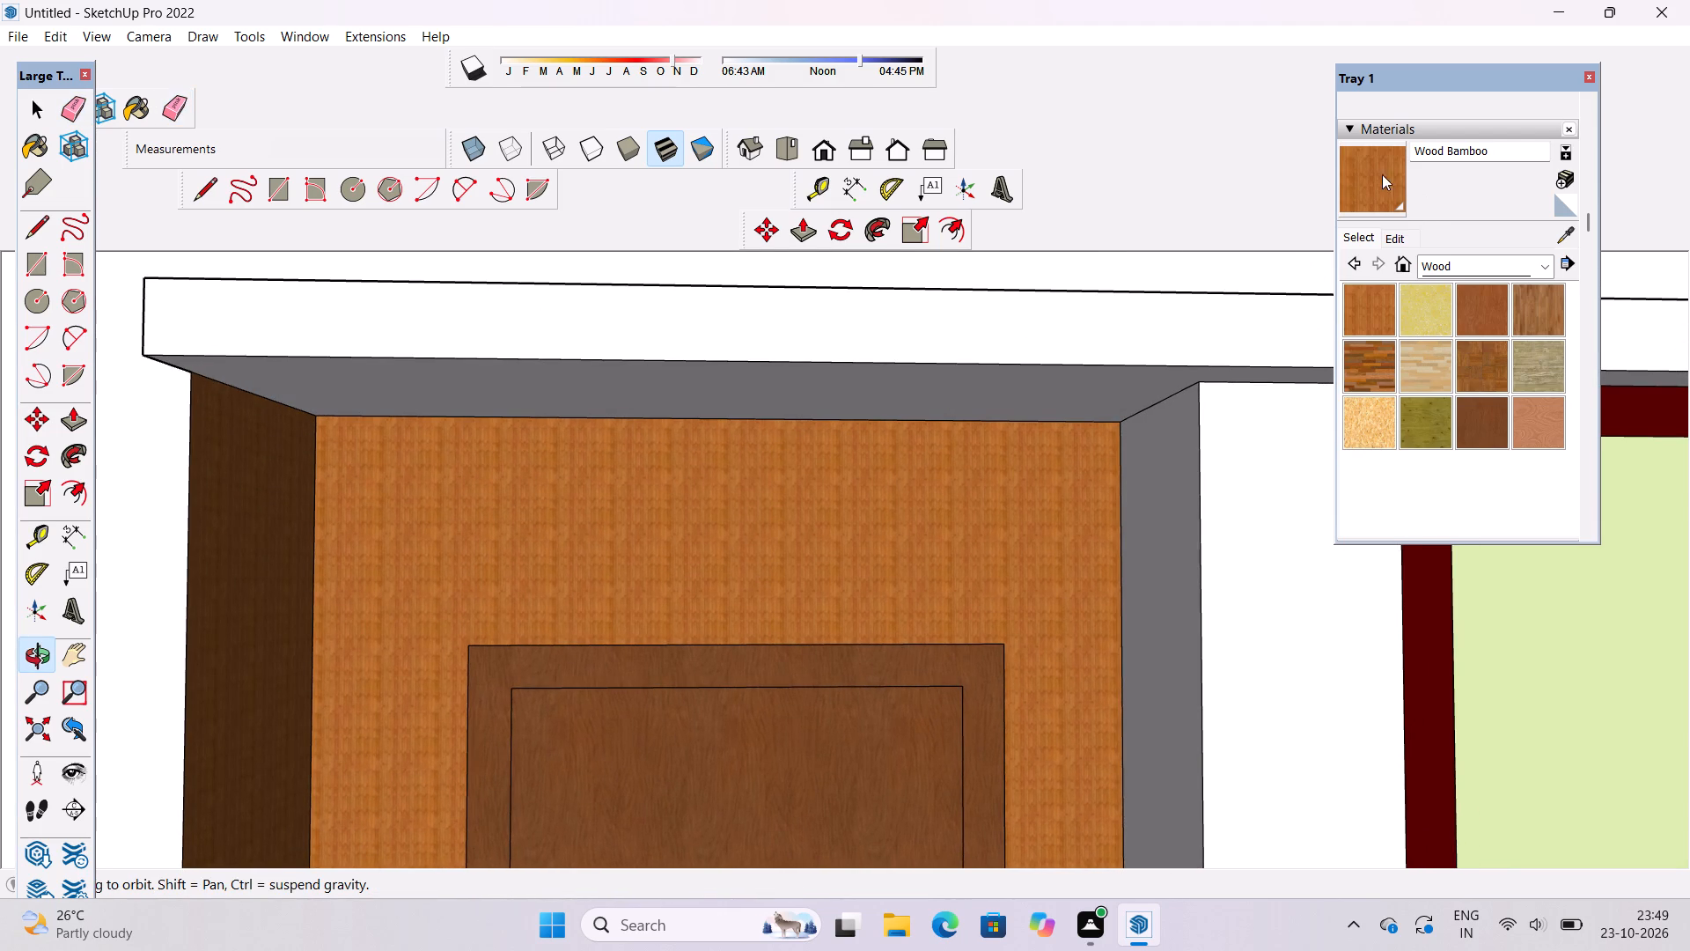
left_click(1362, 173)
left_click(1139, 391)
left_click(1175, 459)
scroll(815, 409, "down", 6)
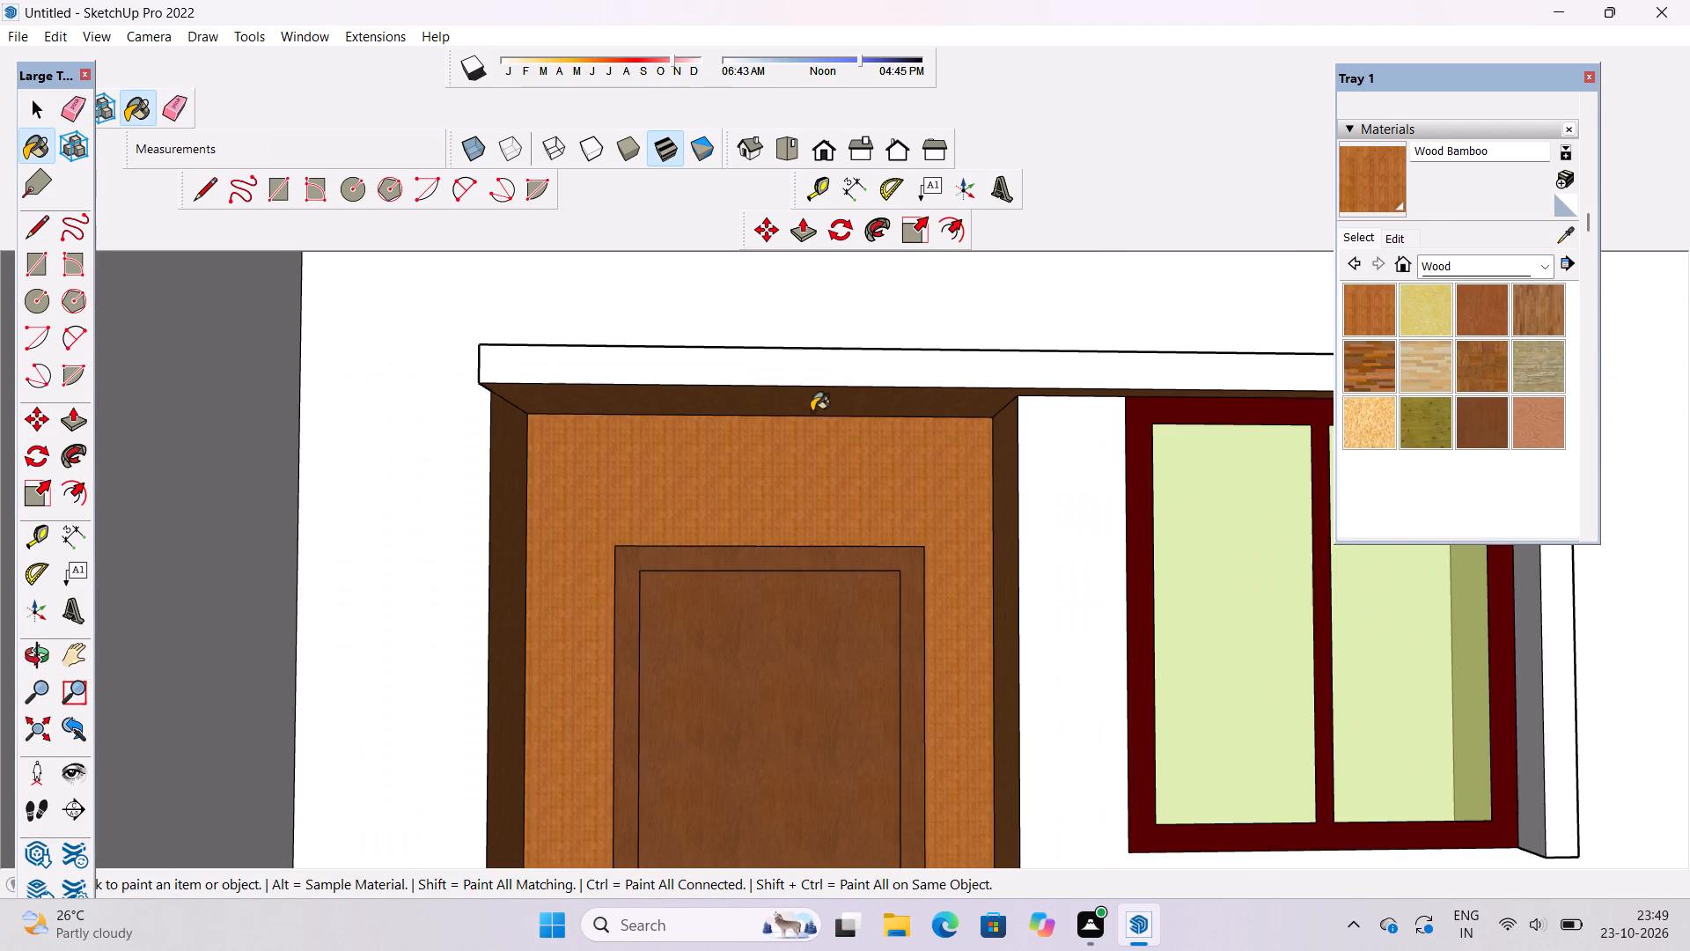
Examine the door recesses on the middle and ground floors from several angles for unpainted faces.
scroll(1175, 409, "up", 3)
key("o")
left_click_drag(1174, 436, 1126, 337)
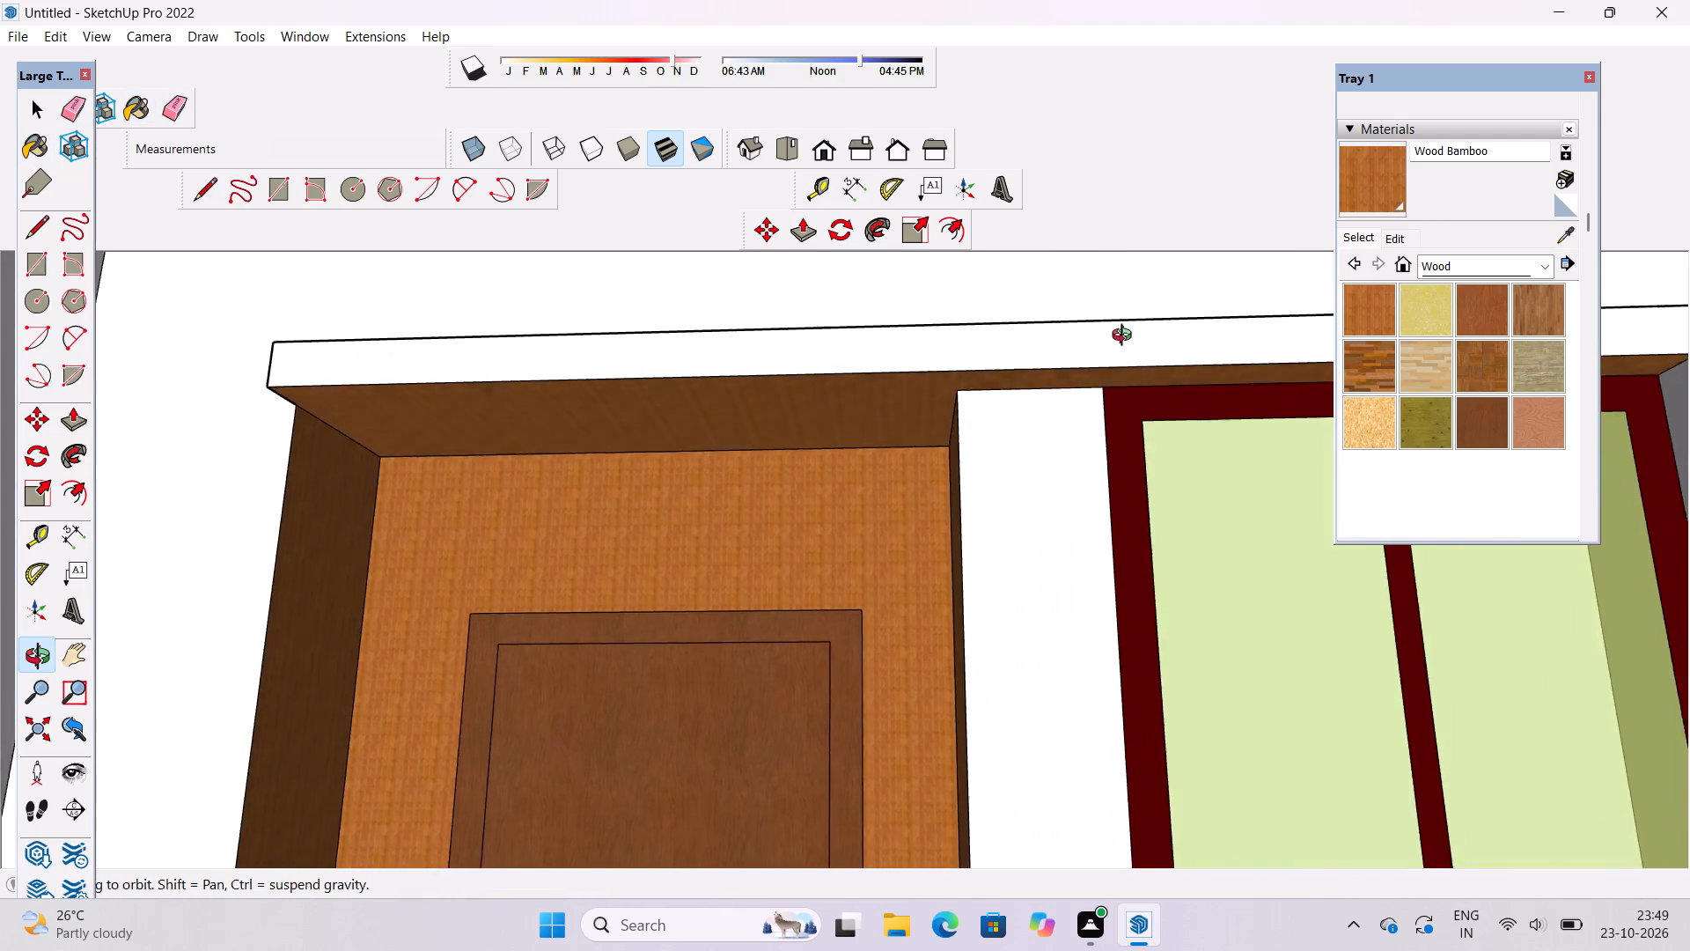
left_click_drag(1126, 337, 1113, 299)
scroll(985, 365, "down", 4)
left_click_drag(970, 373, 981, 536)
left_click_drag(1037, 526, 892, 446, "shift")
left_click_drag(892, 446, 1044, 481)
scroll(1025, 477, "down", 9)
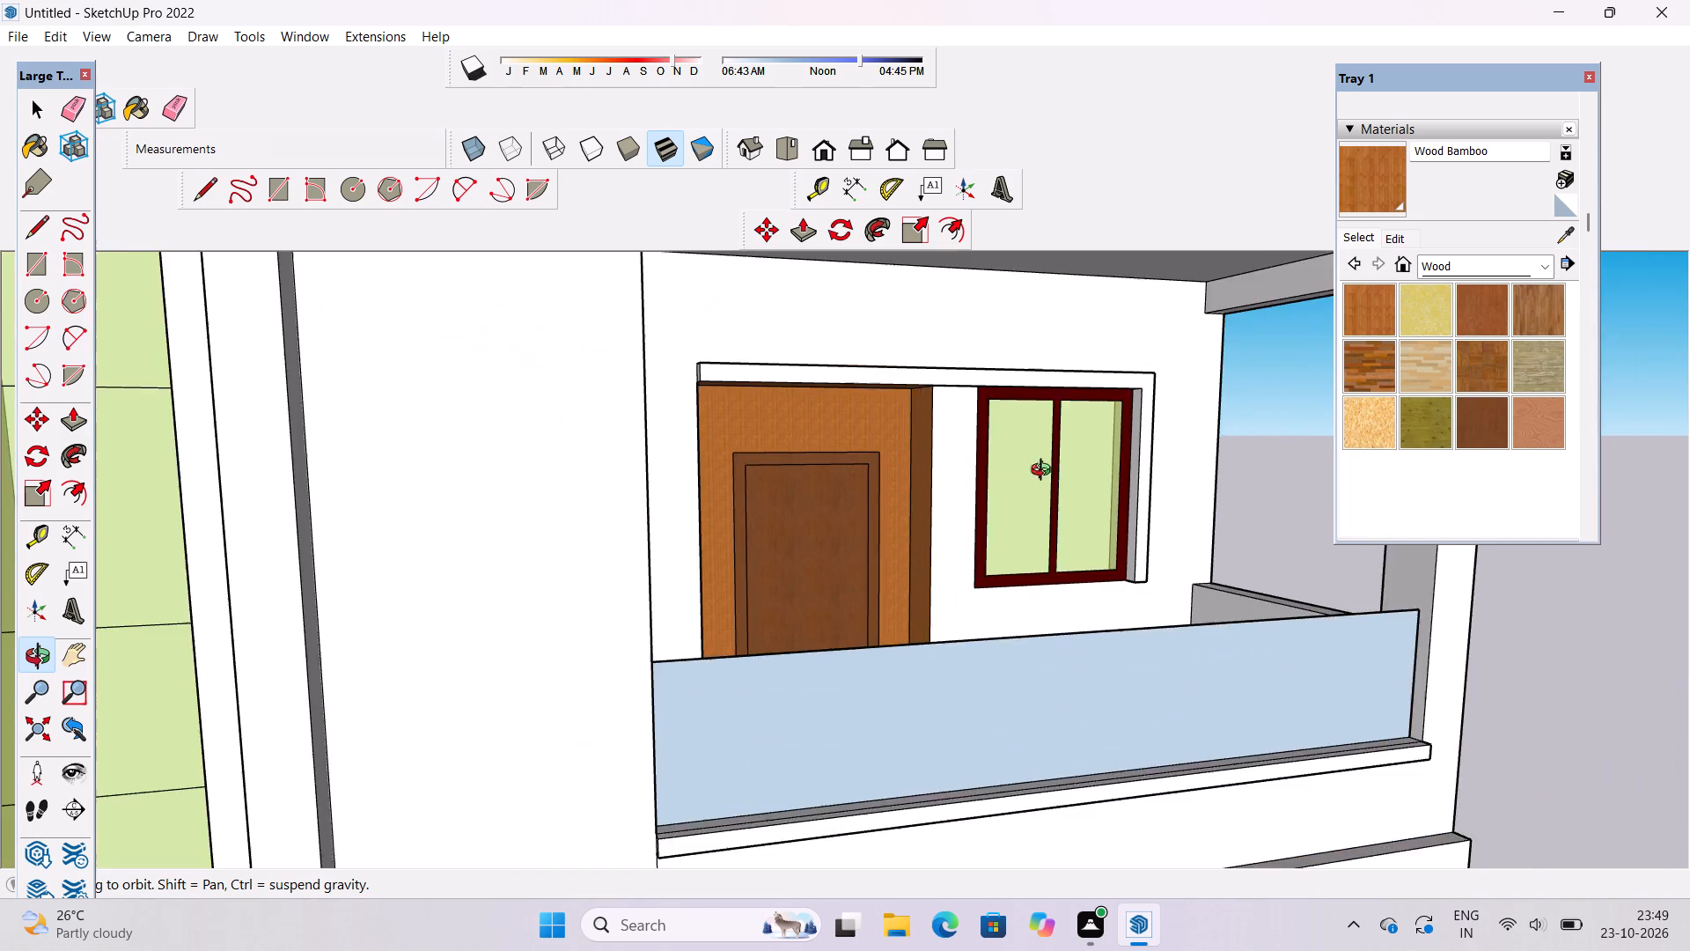
left_click_drag(1089, 475, 775, 399)
scroll(866, 421, "up", 4)
left_click_drag(840, 458, 833, 348, "shift")
scroll(833, 343, "down", 5)
left_click_drag(785, 347, 787, 350)
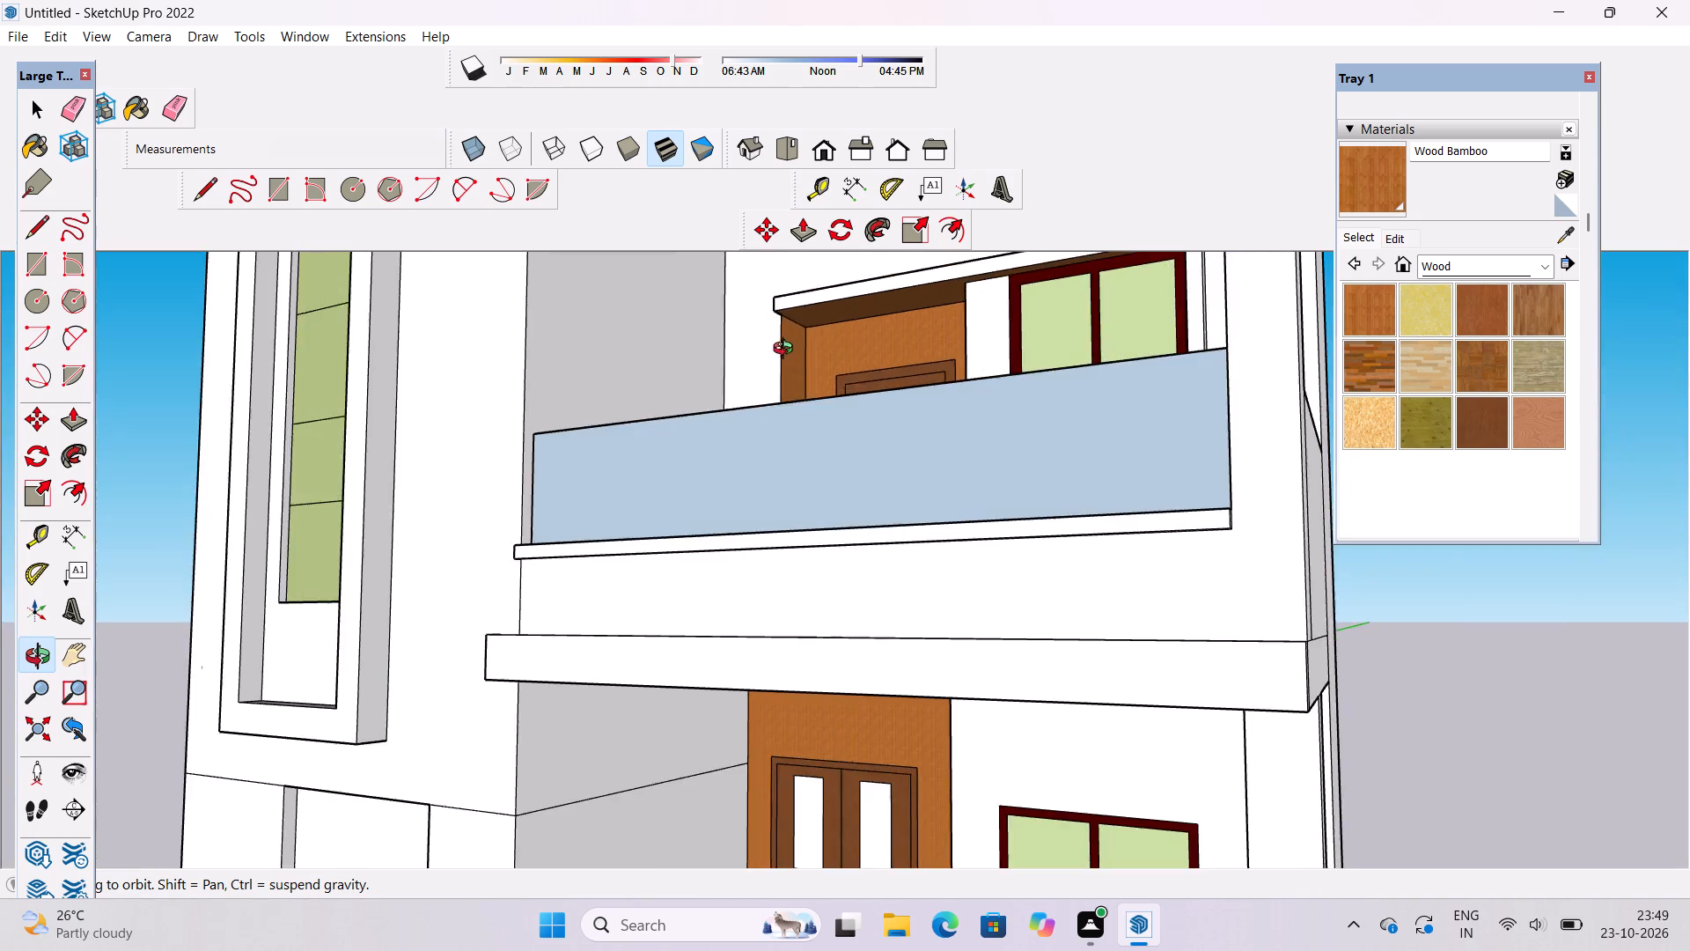
left_click_drag(787, 350, 1223, 571)
left_click_drag(902, 483, 759, 527)
left_click_drag(709, 526, 773, 582)
left_click_drag(780, 583, 699, 496)
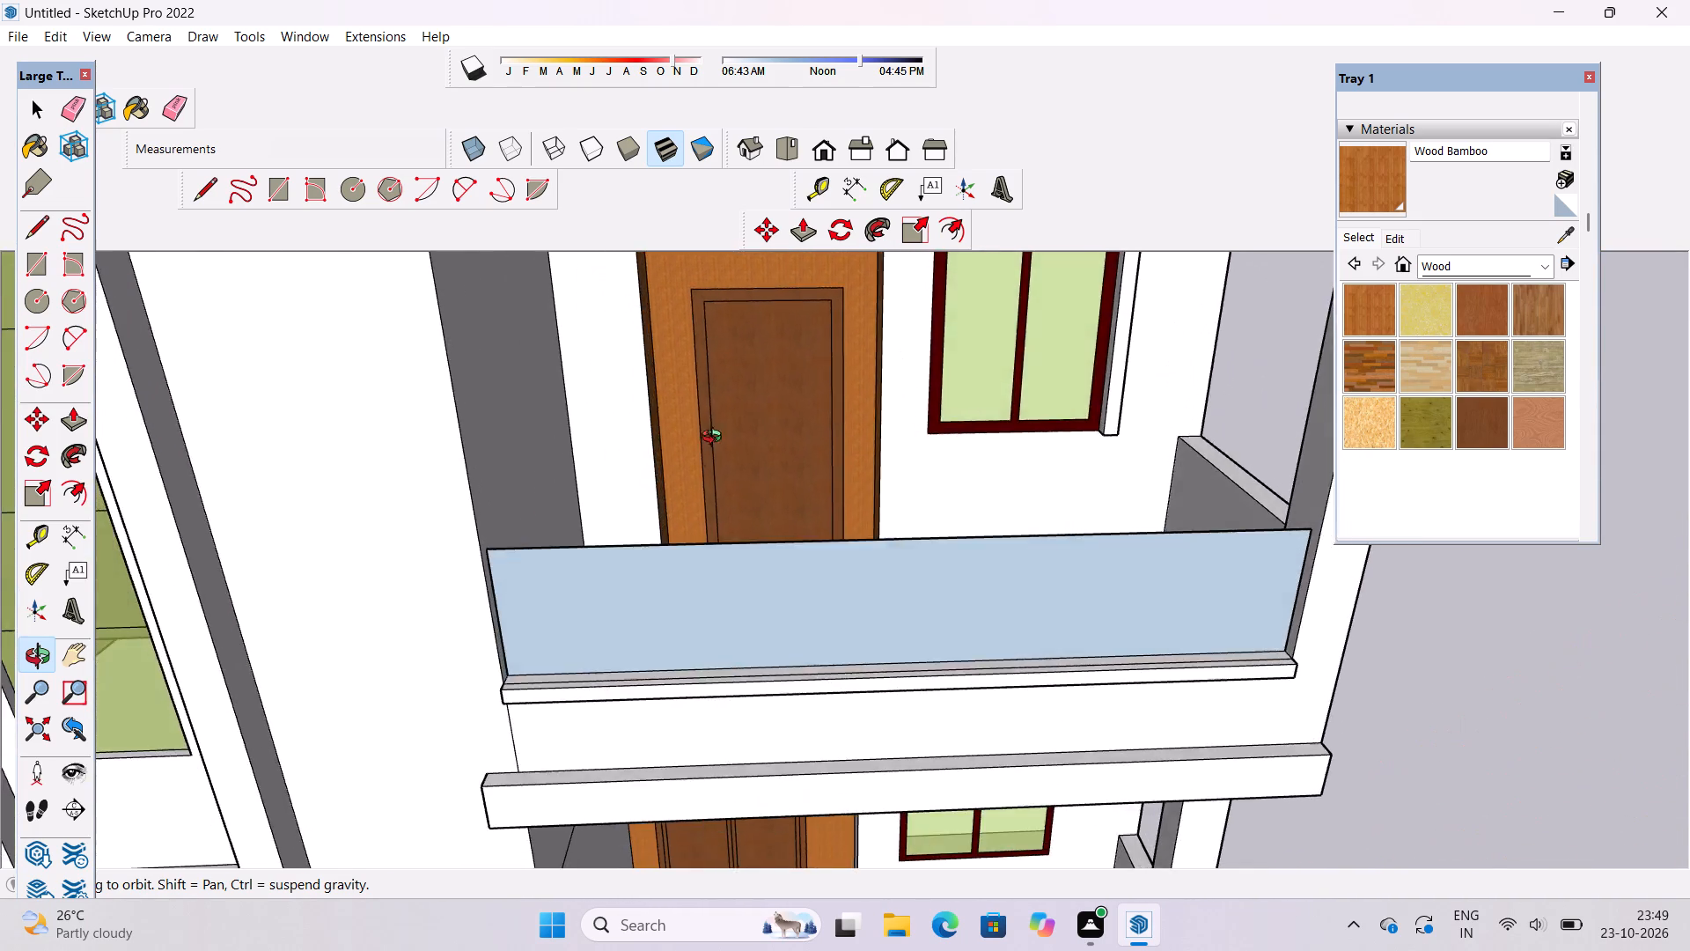
scroll(792, 382, "down", 7)
left_click_drag(788, 549, 786, 451, "shift")
left_click_drag(837, 594, 724, 554)
scroll(775, 497, "up", 5)
left_click_drag(758, 548, 773, 472, "shift")
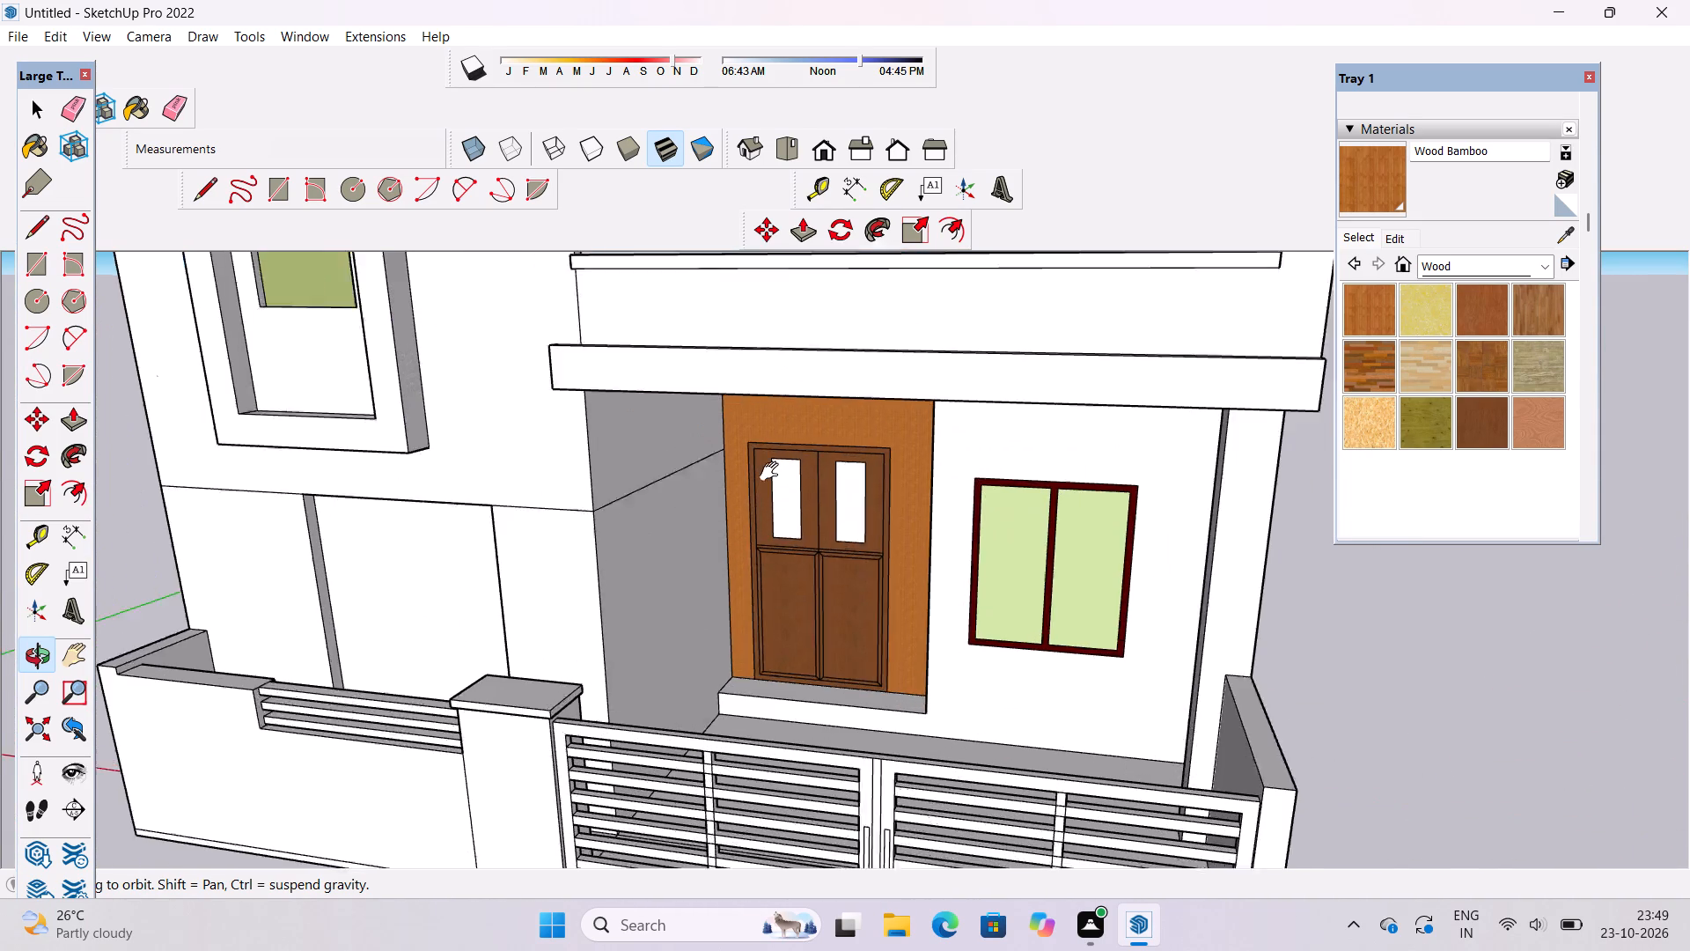
left_click_drag(773, 472, 779, 466, "shift")
scroll(779, 465, "down", 2)
left_click_drag(779, 465, 758, 536, "shift")
left_click_drag(758, 536, 784, 493)
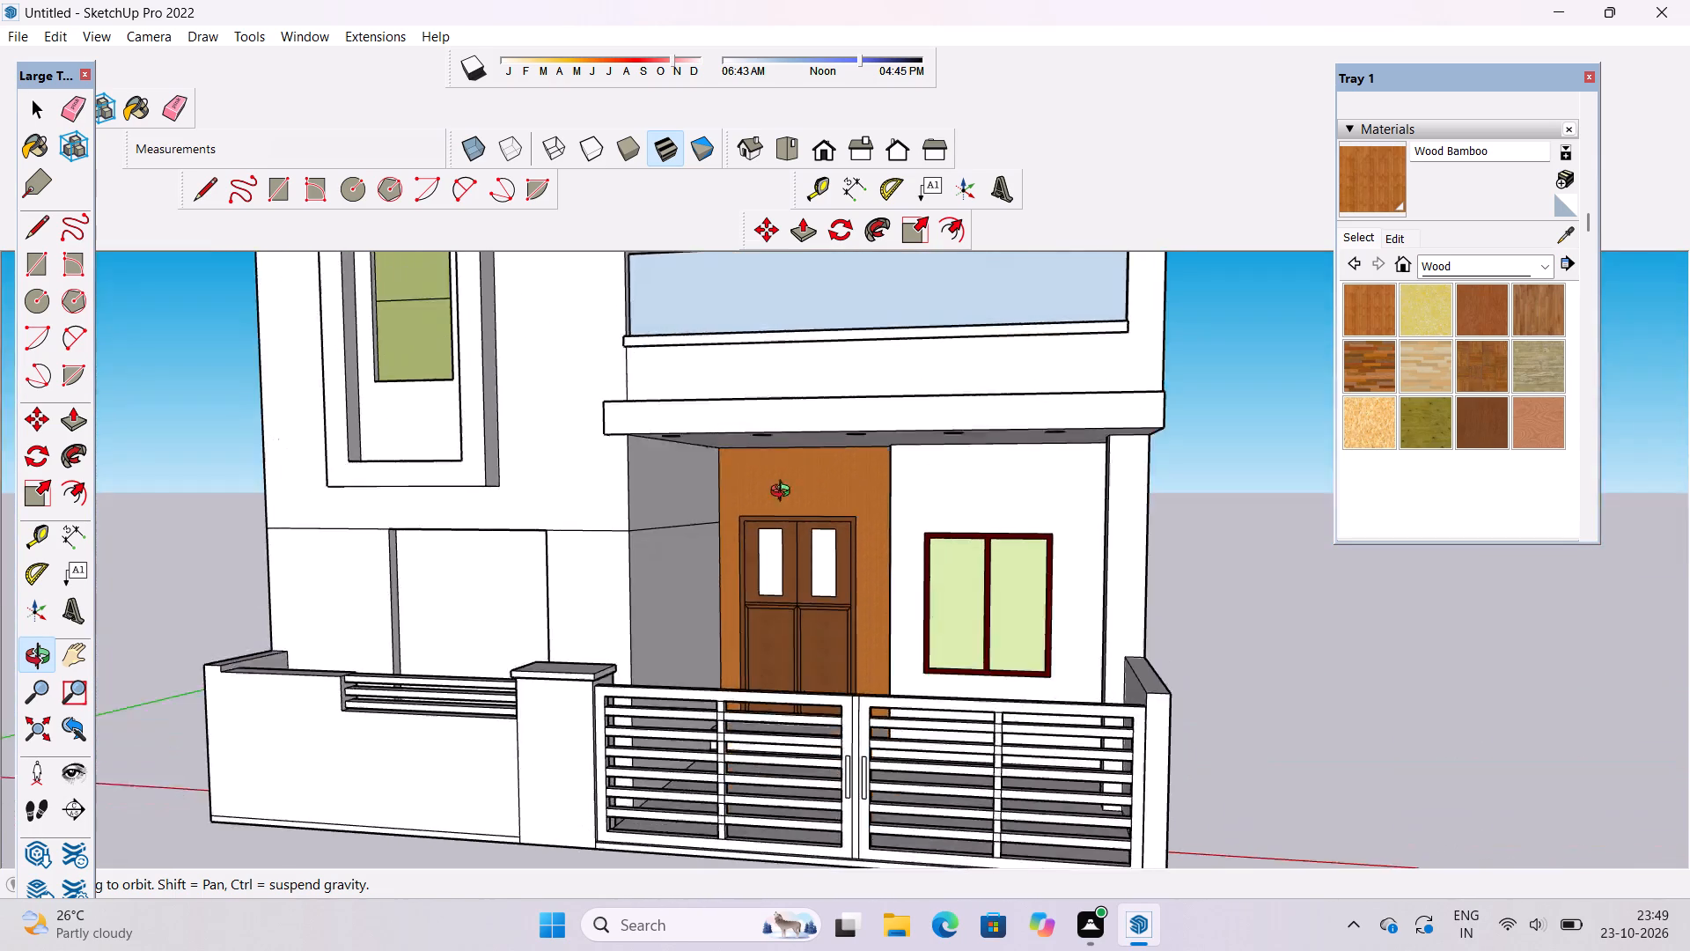
left_click_drag(784, 493, 841, 584)
Paint the window-side reveal of the ground-floor door recess with Wood Bamboo.
left_click_drag(830, 570, 1055, 559, "shift")
left_click_drag(838, 576, 870, 665, "shift")
left_click_drag(849, 667, 768, 502)
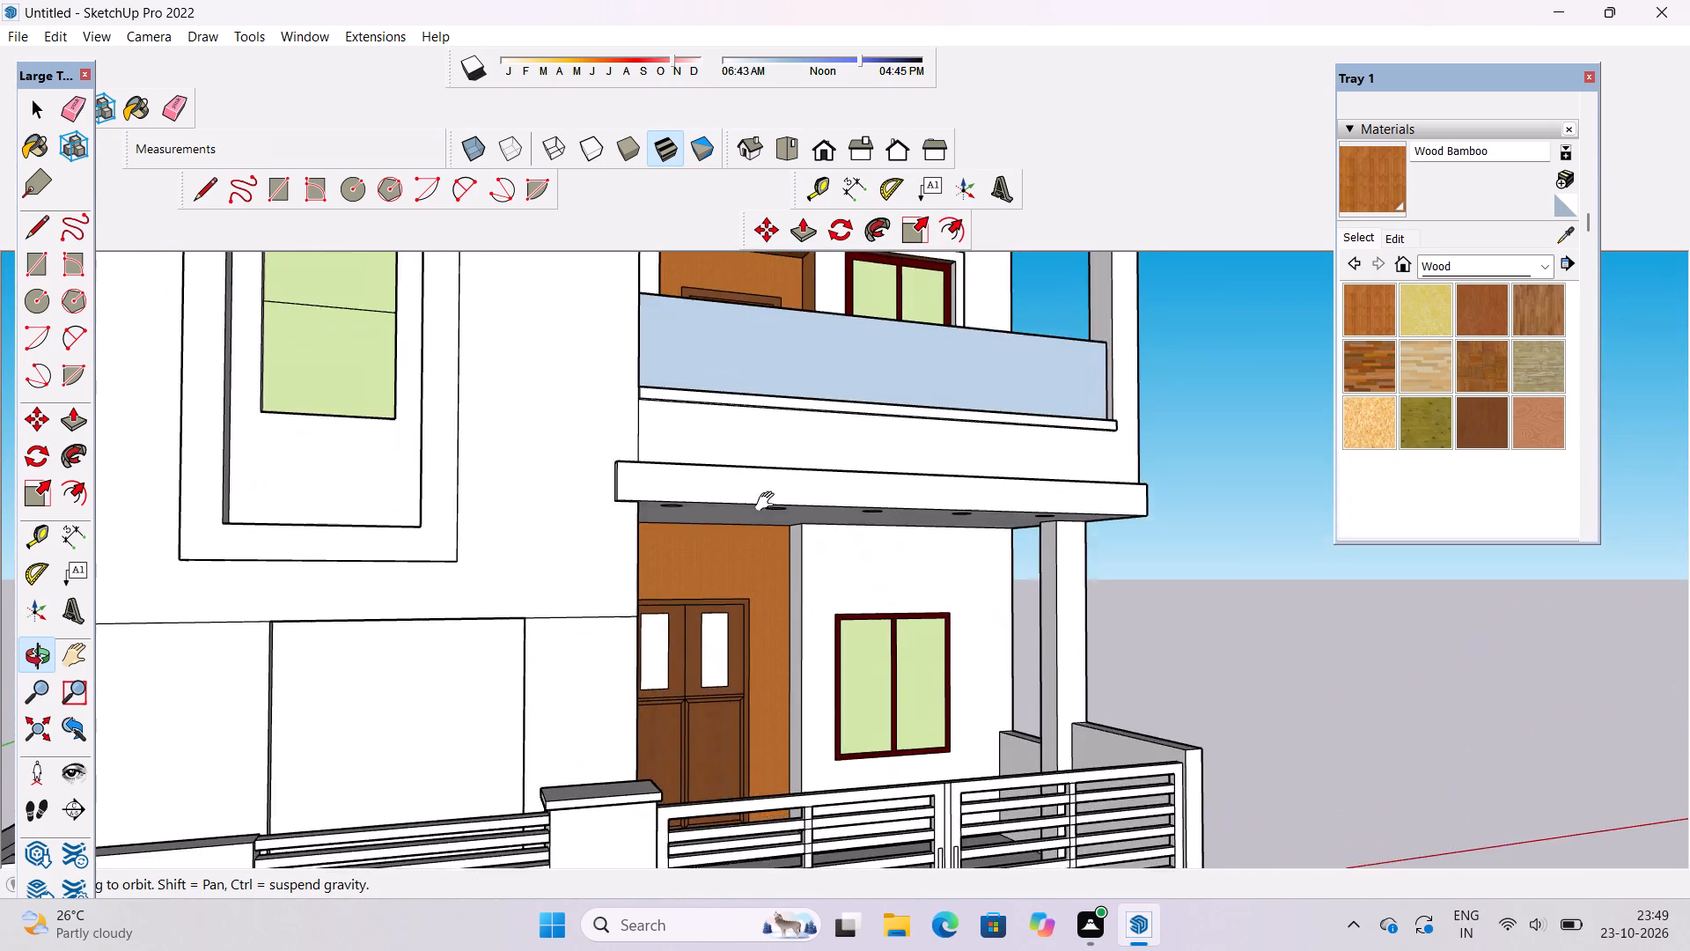
left_click_drag(779, 572, 853, 479, "shift")
left_click(1373, 178)
scroll(929, 466, "up", 5)
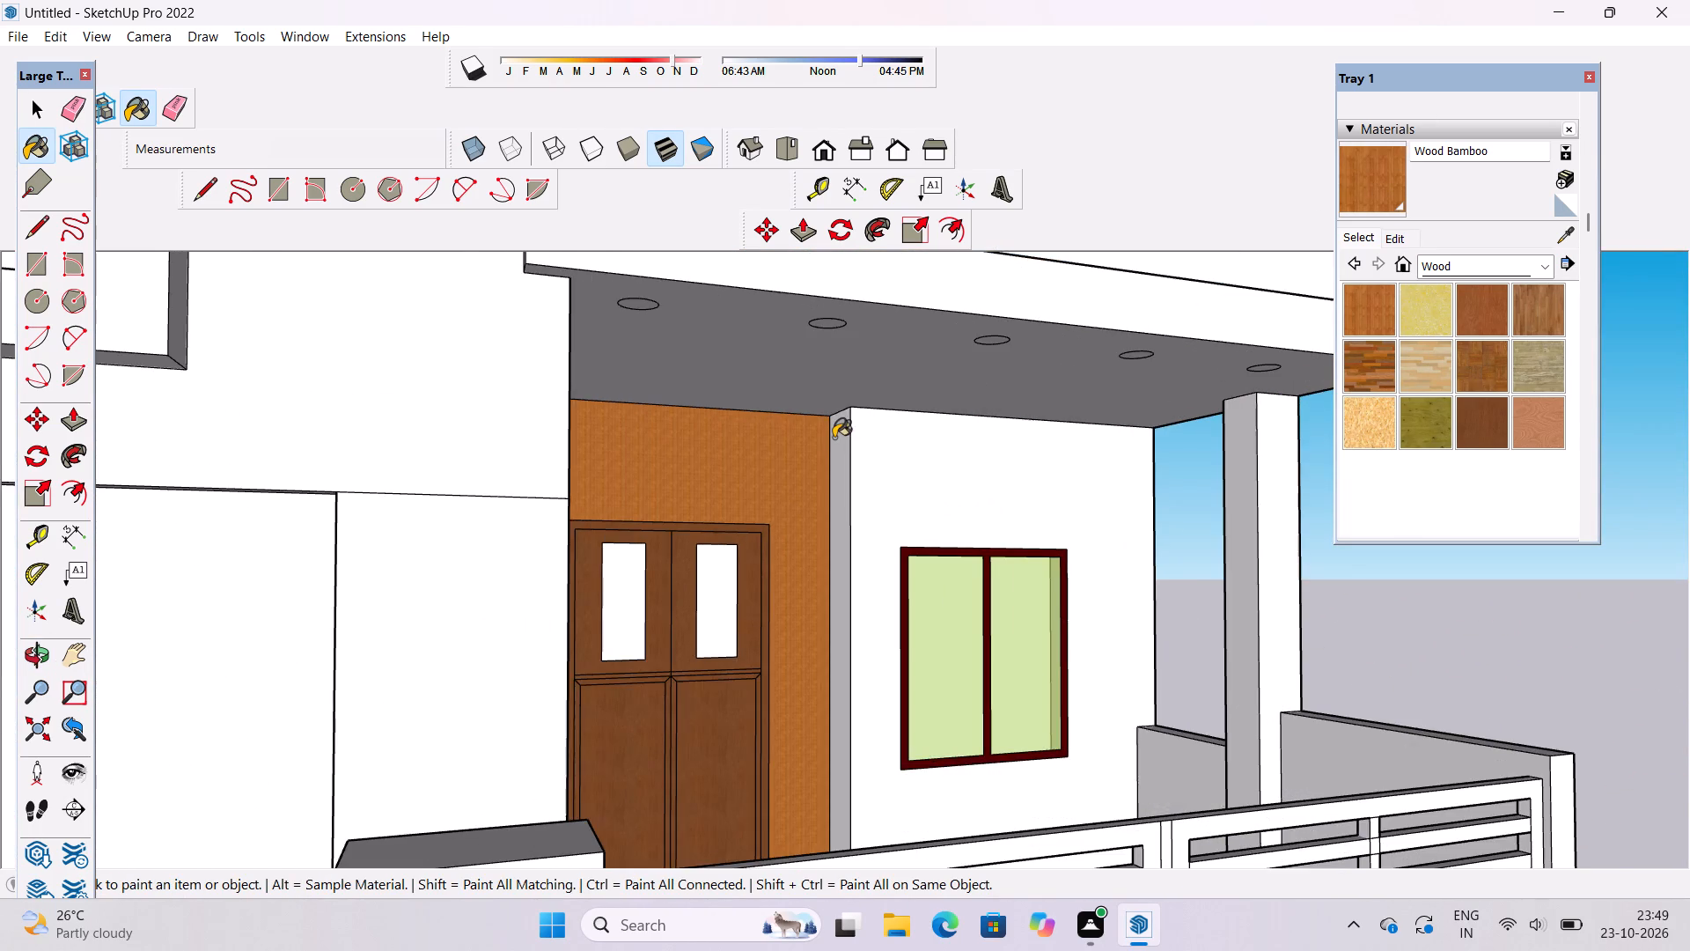
left_click(834, 438)
scroll(797, 461, "down", 6)
Adjust the brightness of the Wood Bamboo material to a slightly darker brown.
left_click(1389, 236)
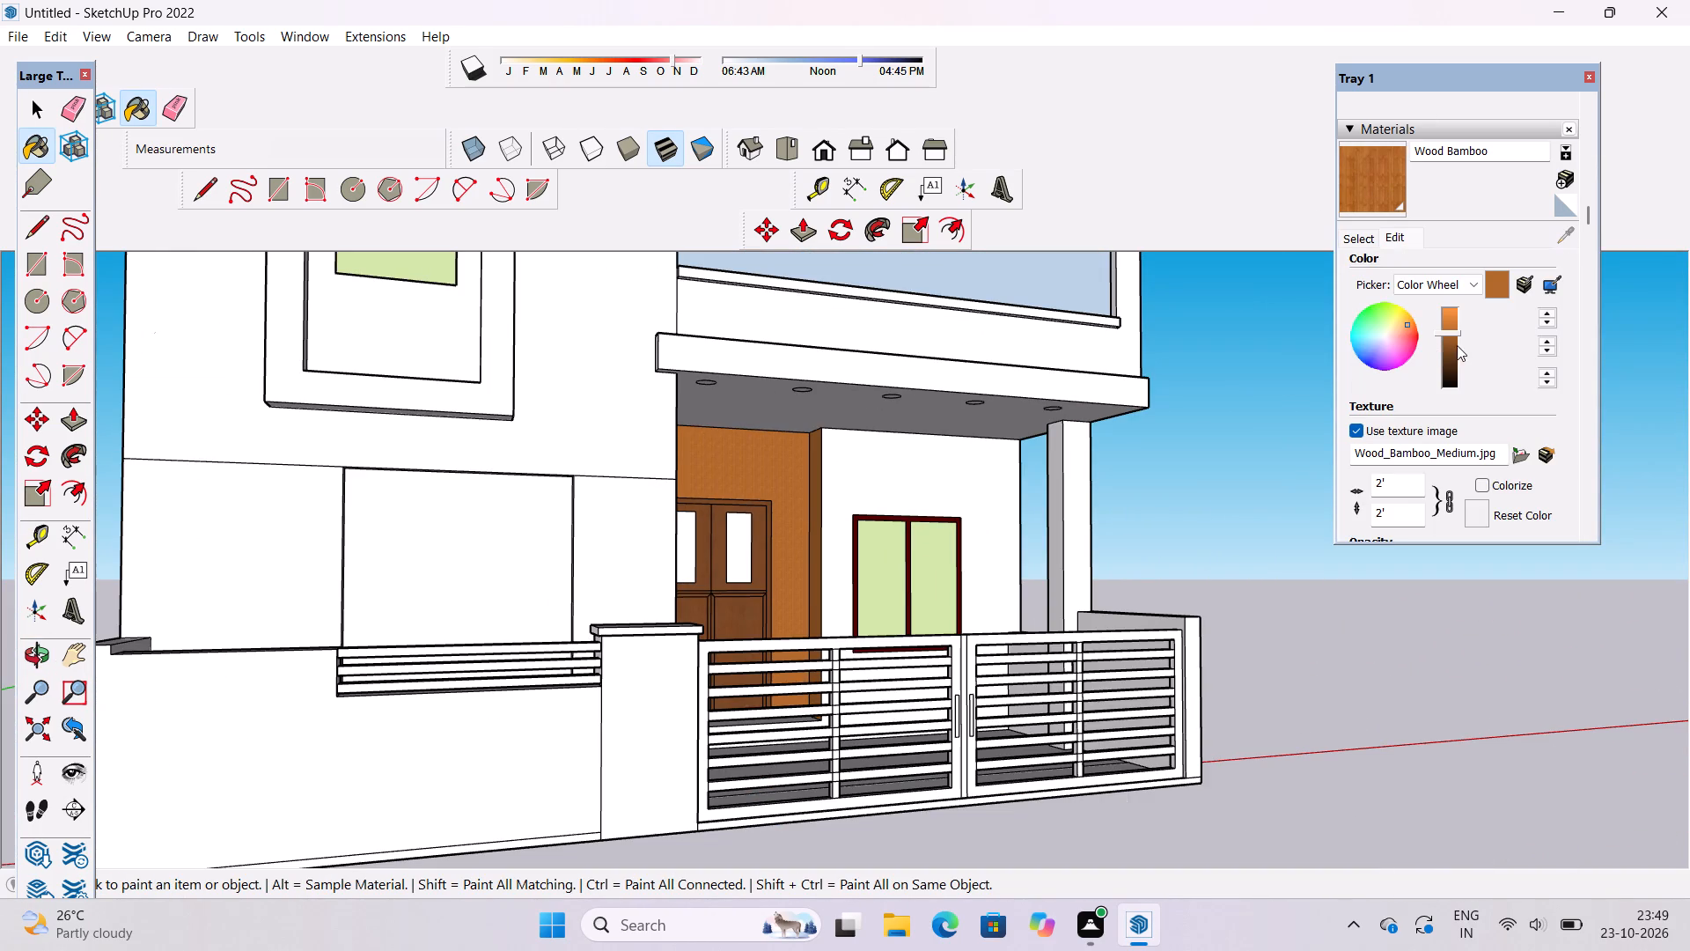
left_click(1447, 342)
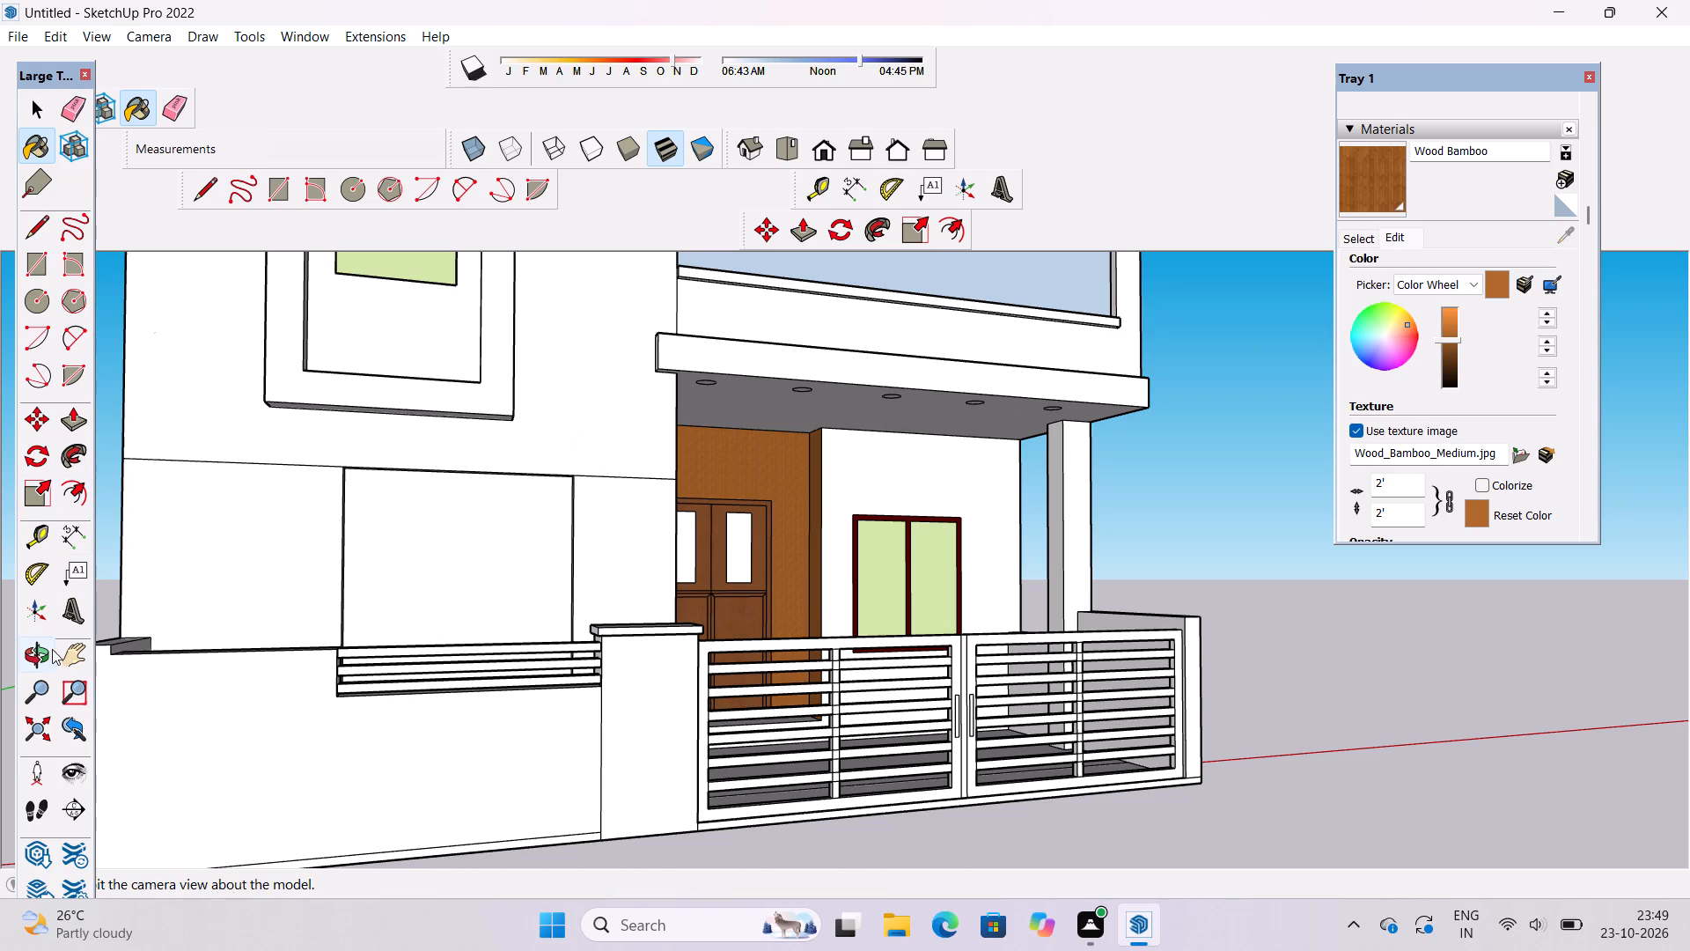
Examine the front facade with the adjusted wood colour, from the ground floor up to the whole house.
left_click_drag(39, 649, 68, 642)
scroll(711, 557, "down", 5)
left_click_drag(29, 660, 51, 651)
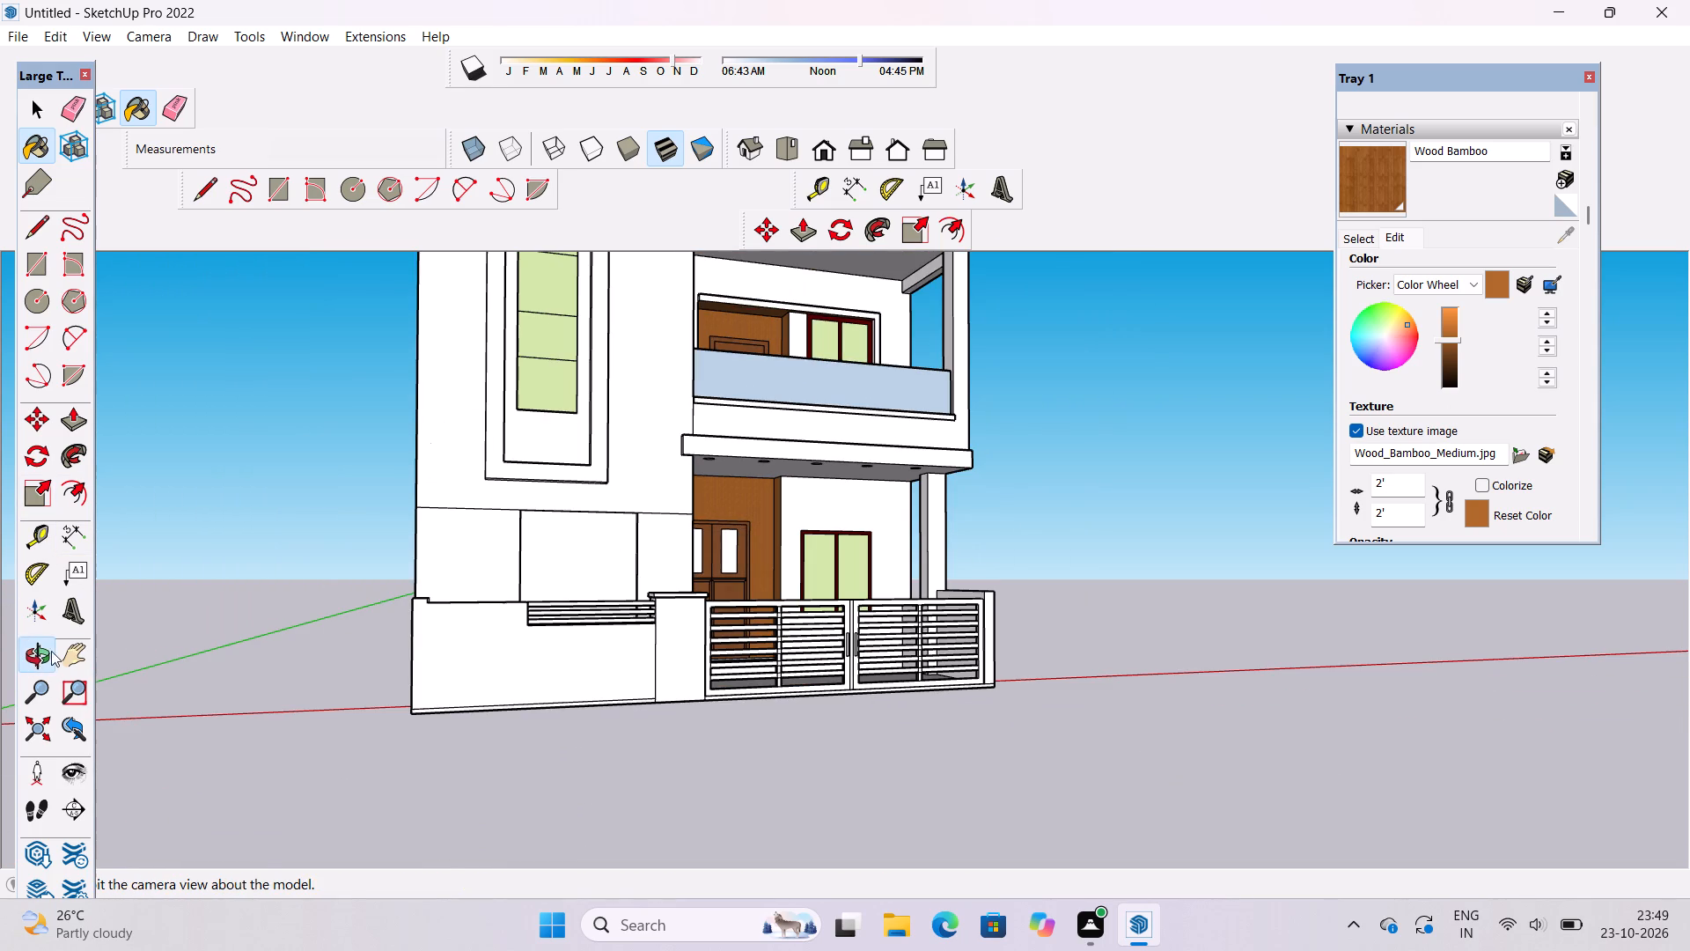
left_click_drag(51, 651, 59, 647)
left_click(35, 655)
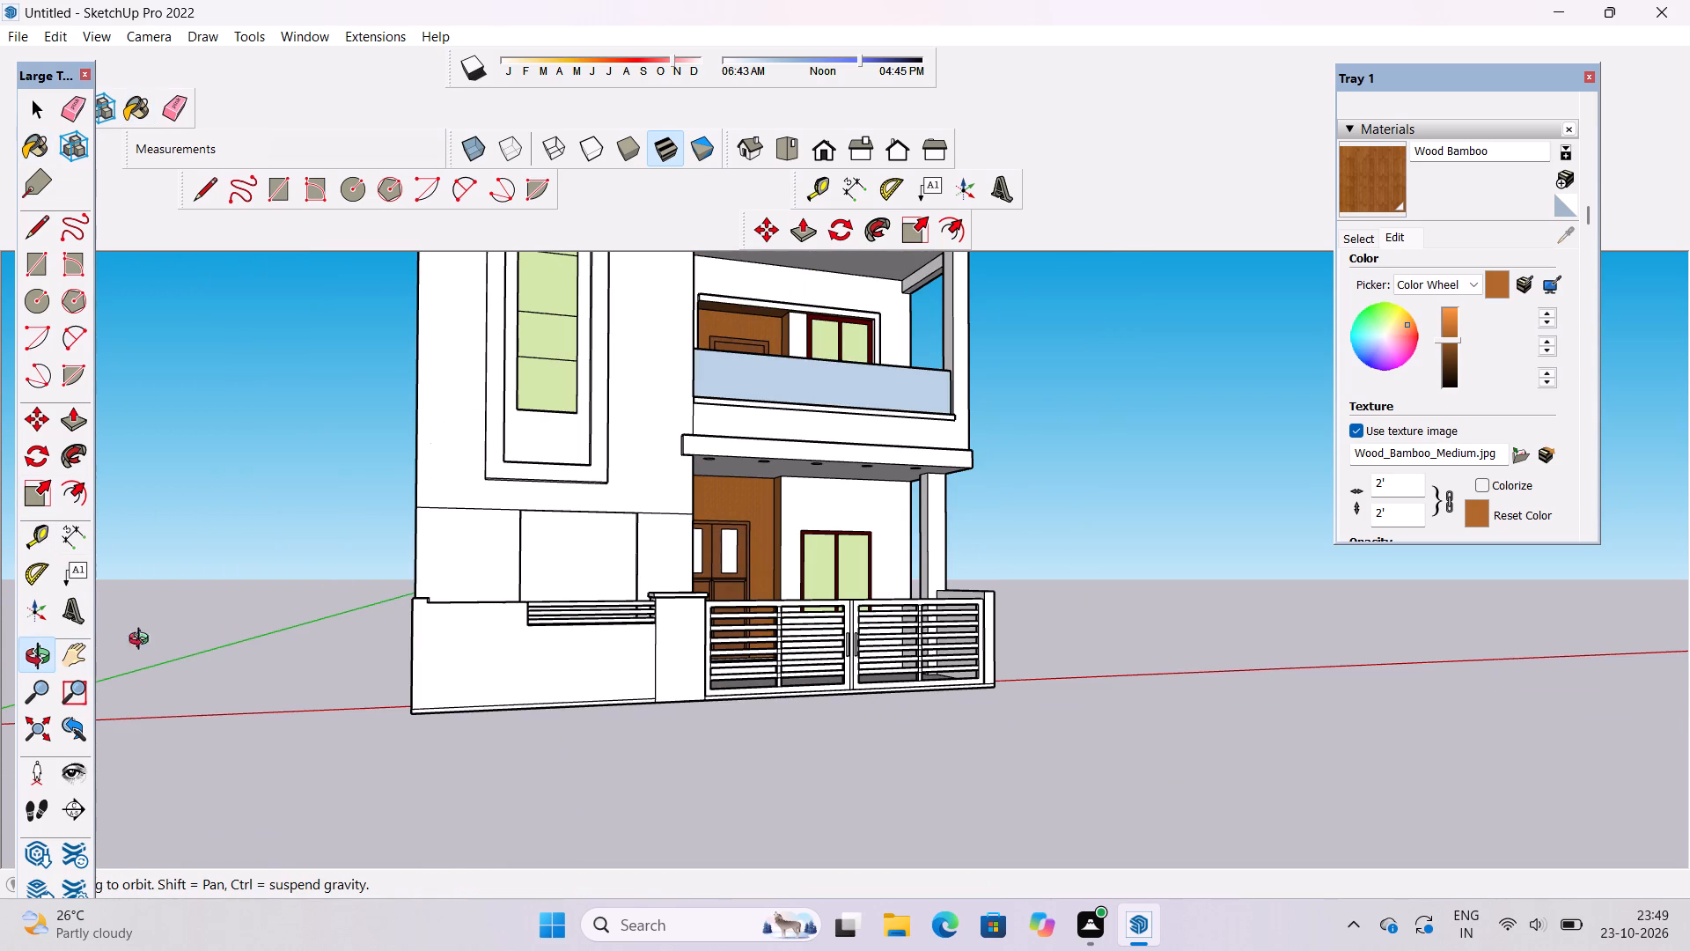
left_click_drag(928, 450, 751, 527)
left_click_drag(760, 515, 749, 517, "shift")
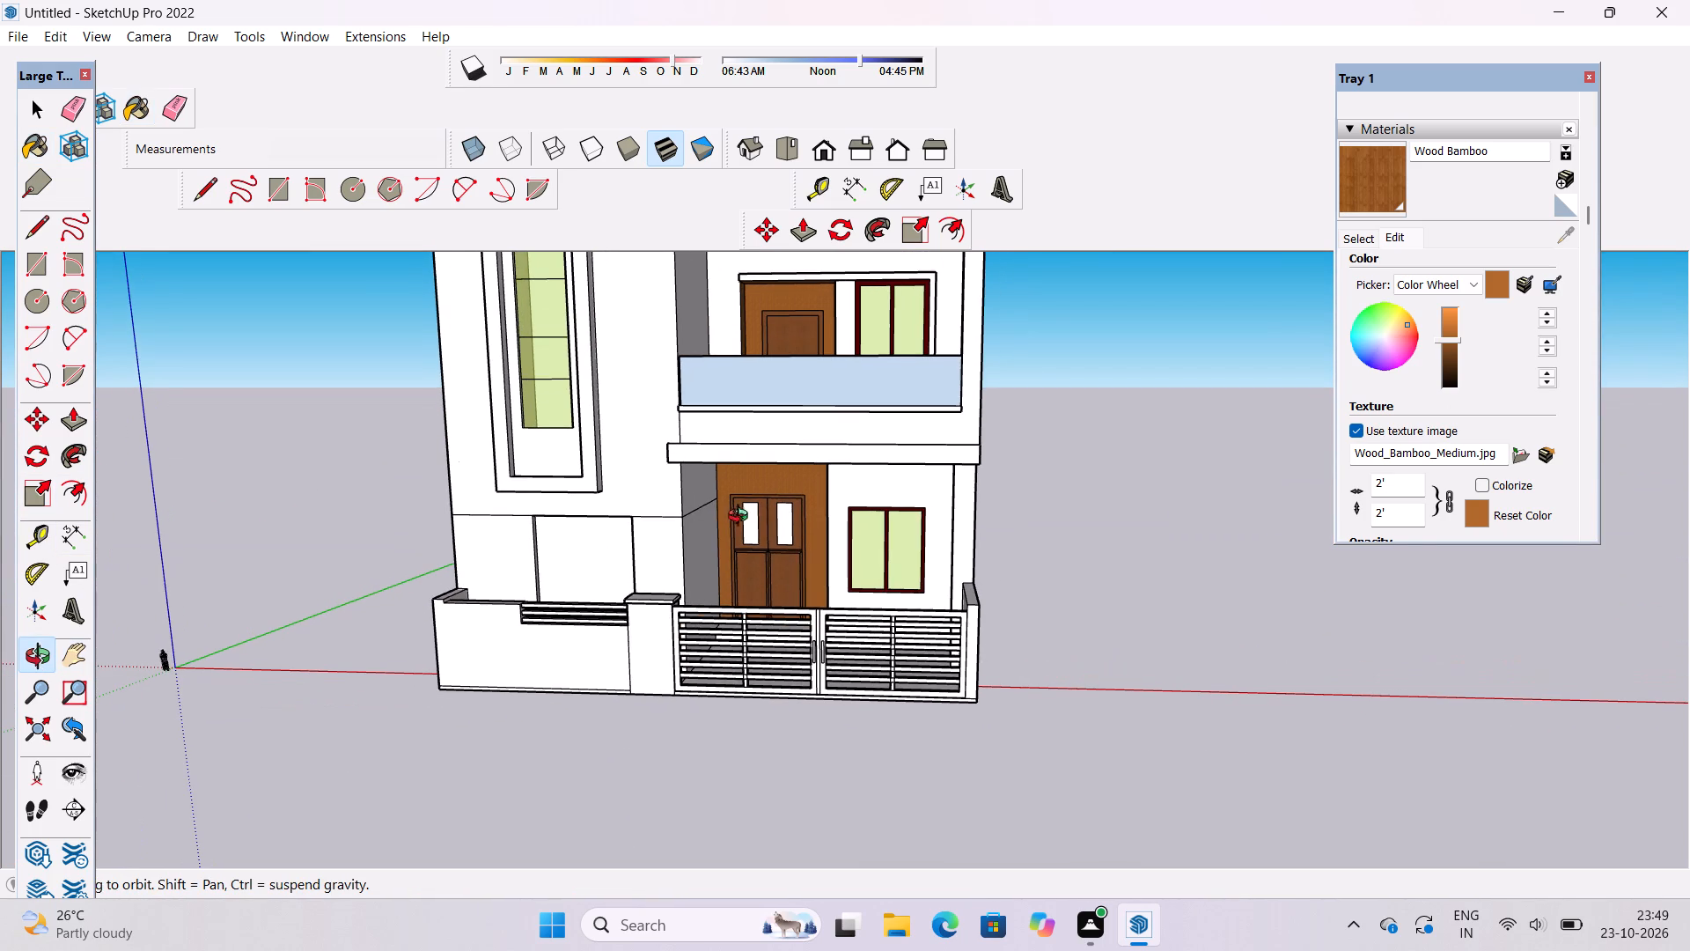
left_click_drag(732, 520, 675, 520, "shift")
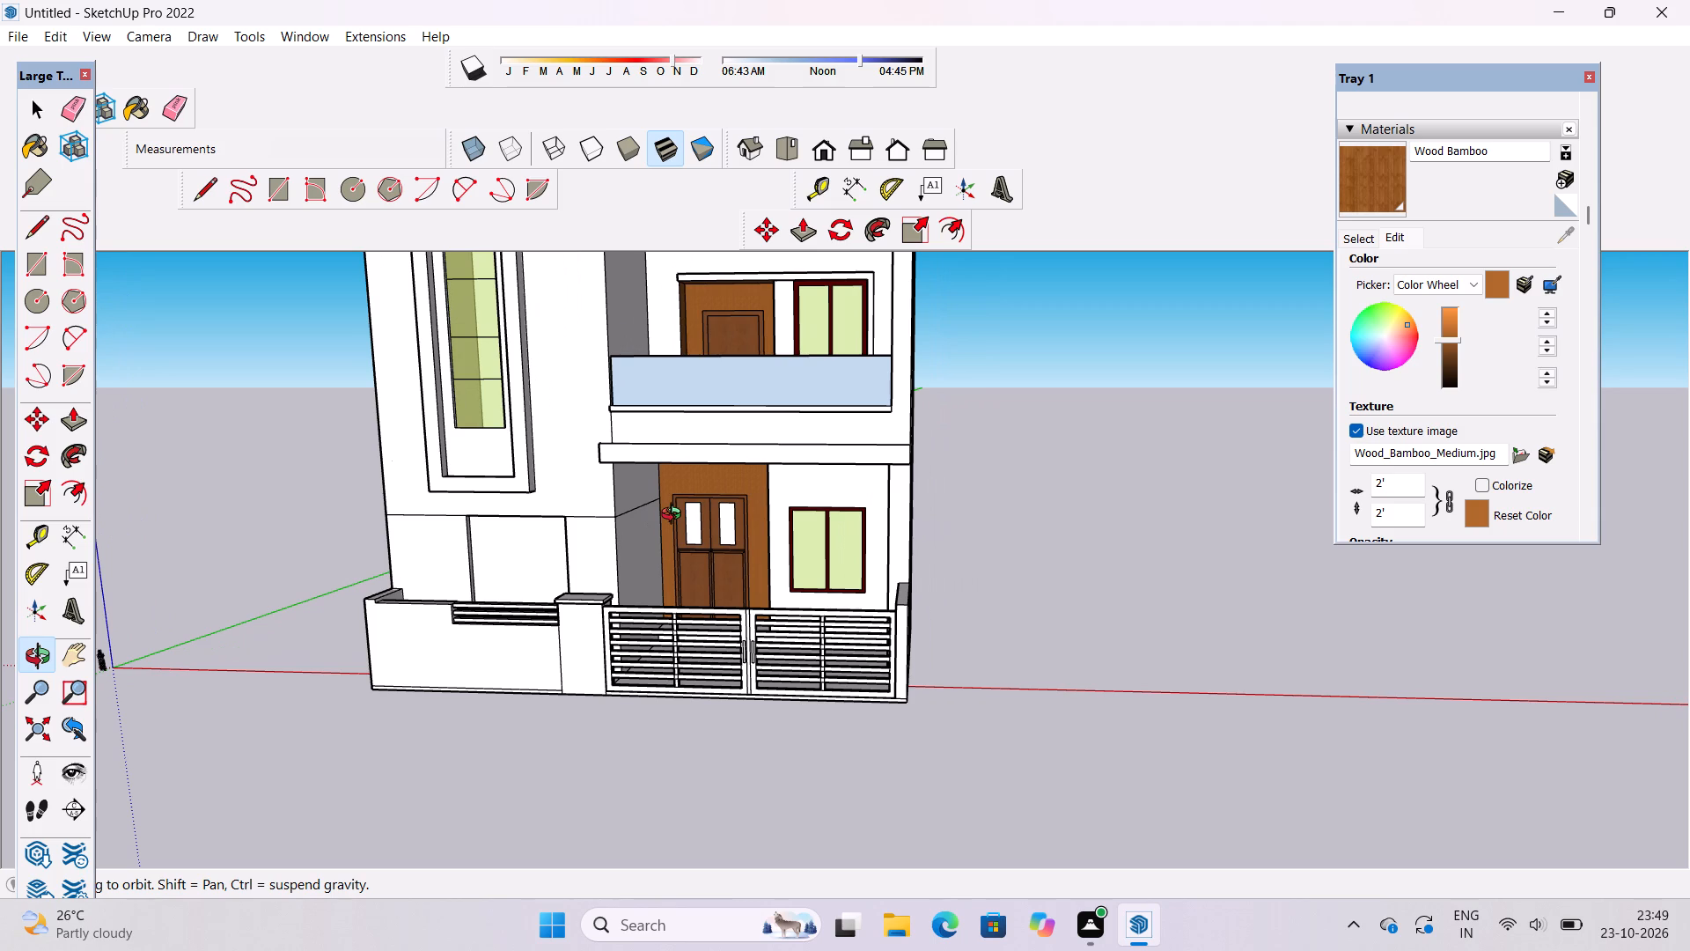
left_click(675, 516)
left_click_drag(670, 522, 719, 561, "shift")
left_click_drag(760, 546, 706, 543, "shift")
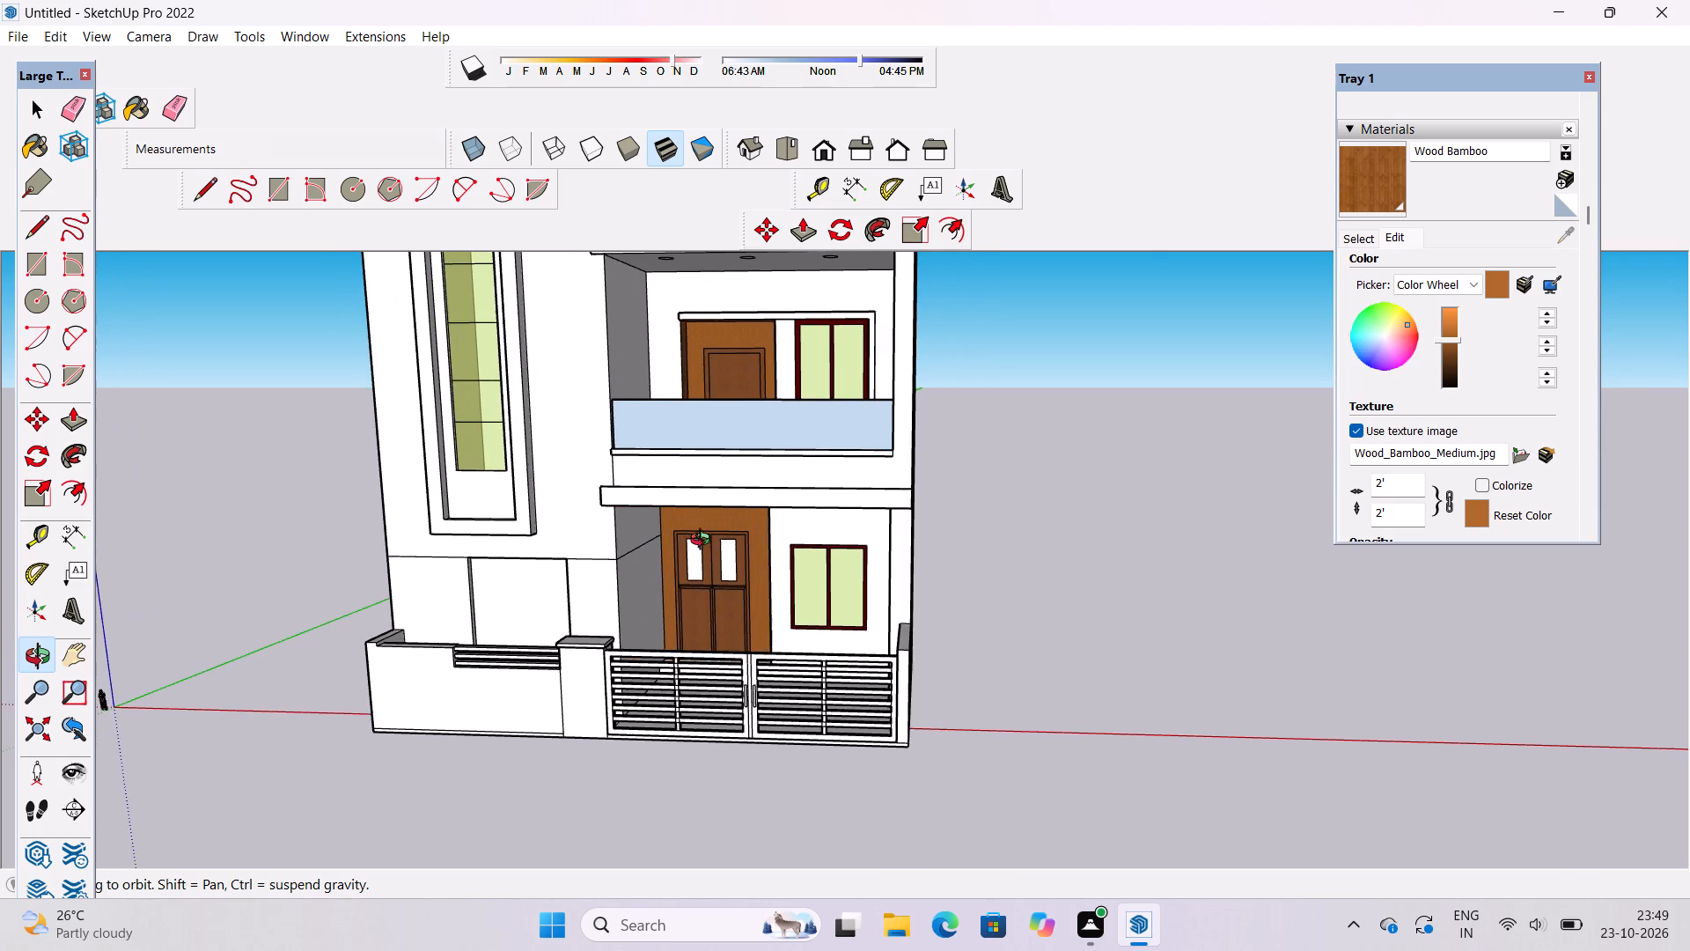
left_click_drag(704, 542, 729, 552)
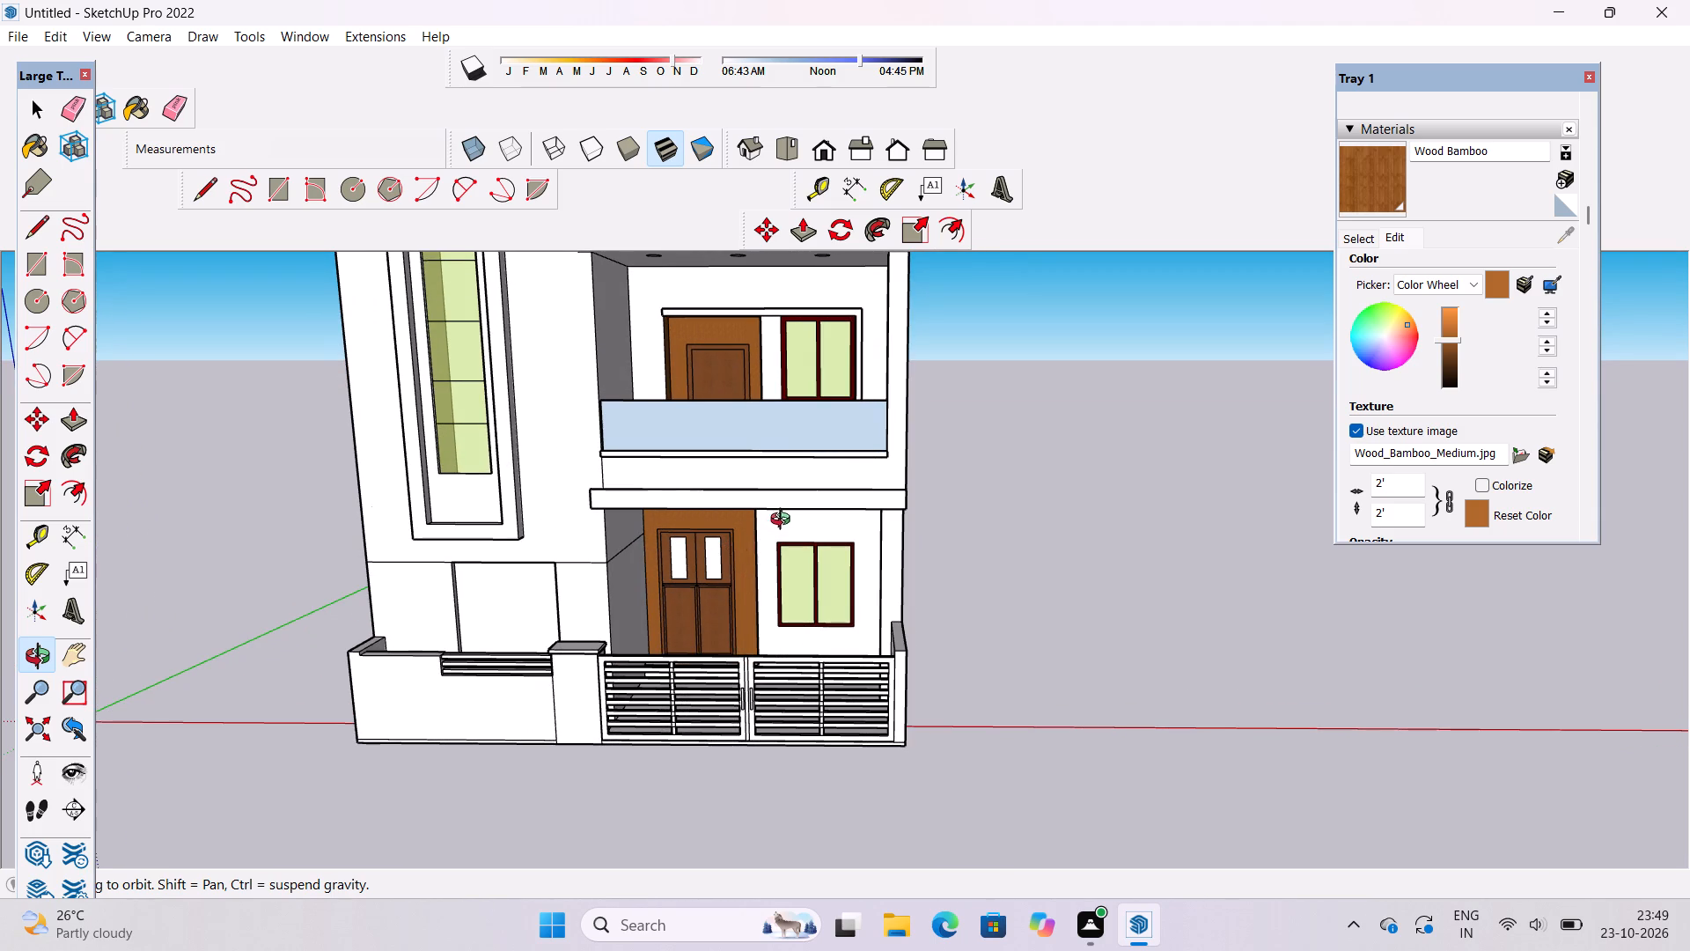
left_click_drag(790, 515, 813, 561, "shift")
left_click_drag(813, 561, 812, 537)
scroll(812, 534, "down", 3)
left_click_drag(814, 527, 783, 549, "shift")
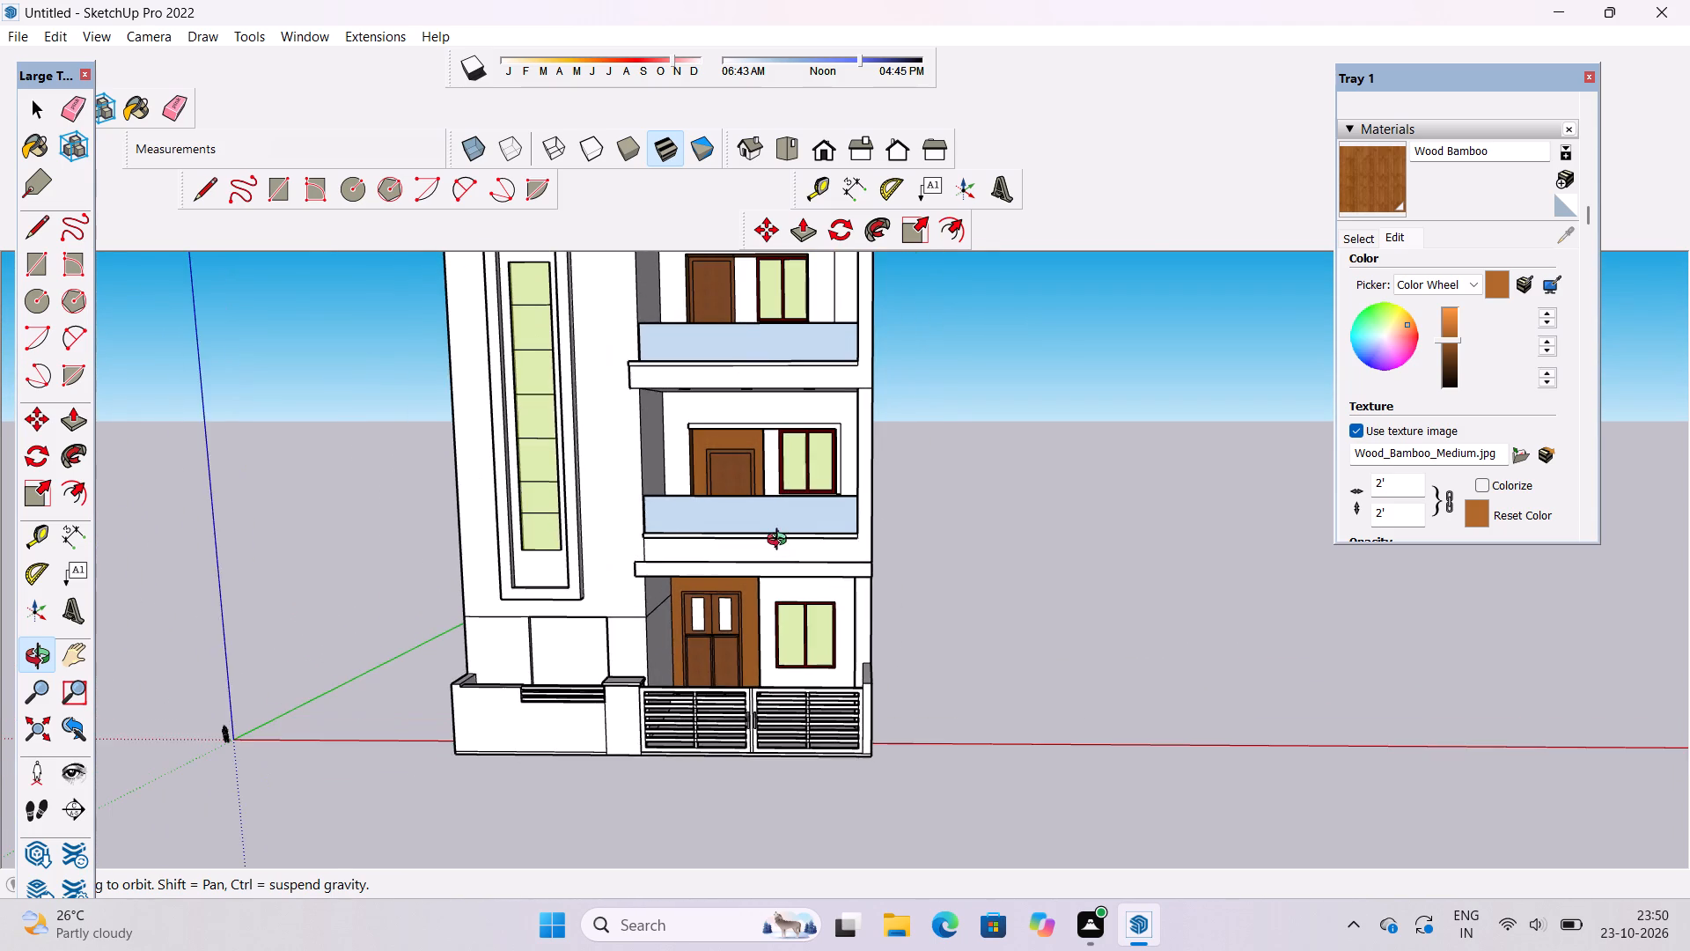
scroll(781, 542, "down", 3)
left_click_drag(787, 527, 797, 586, "shift")
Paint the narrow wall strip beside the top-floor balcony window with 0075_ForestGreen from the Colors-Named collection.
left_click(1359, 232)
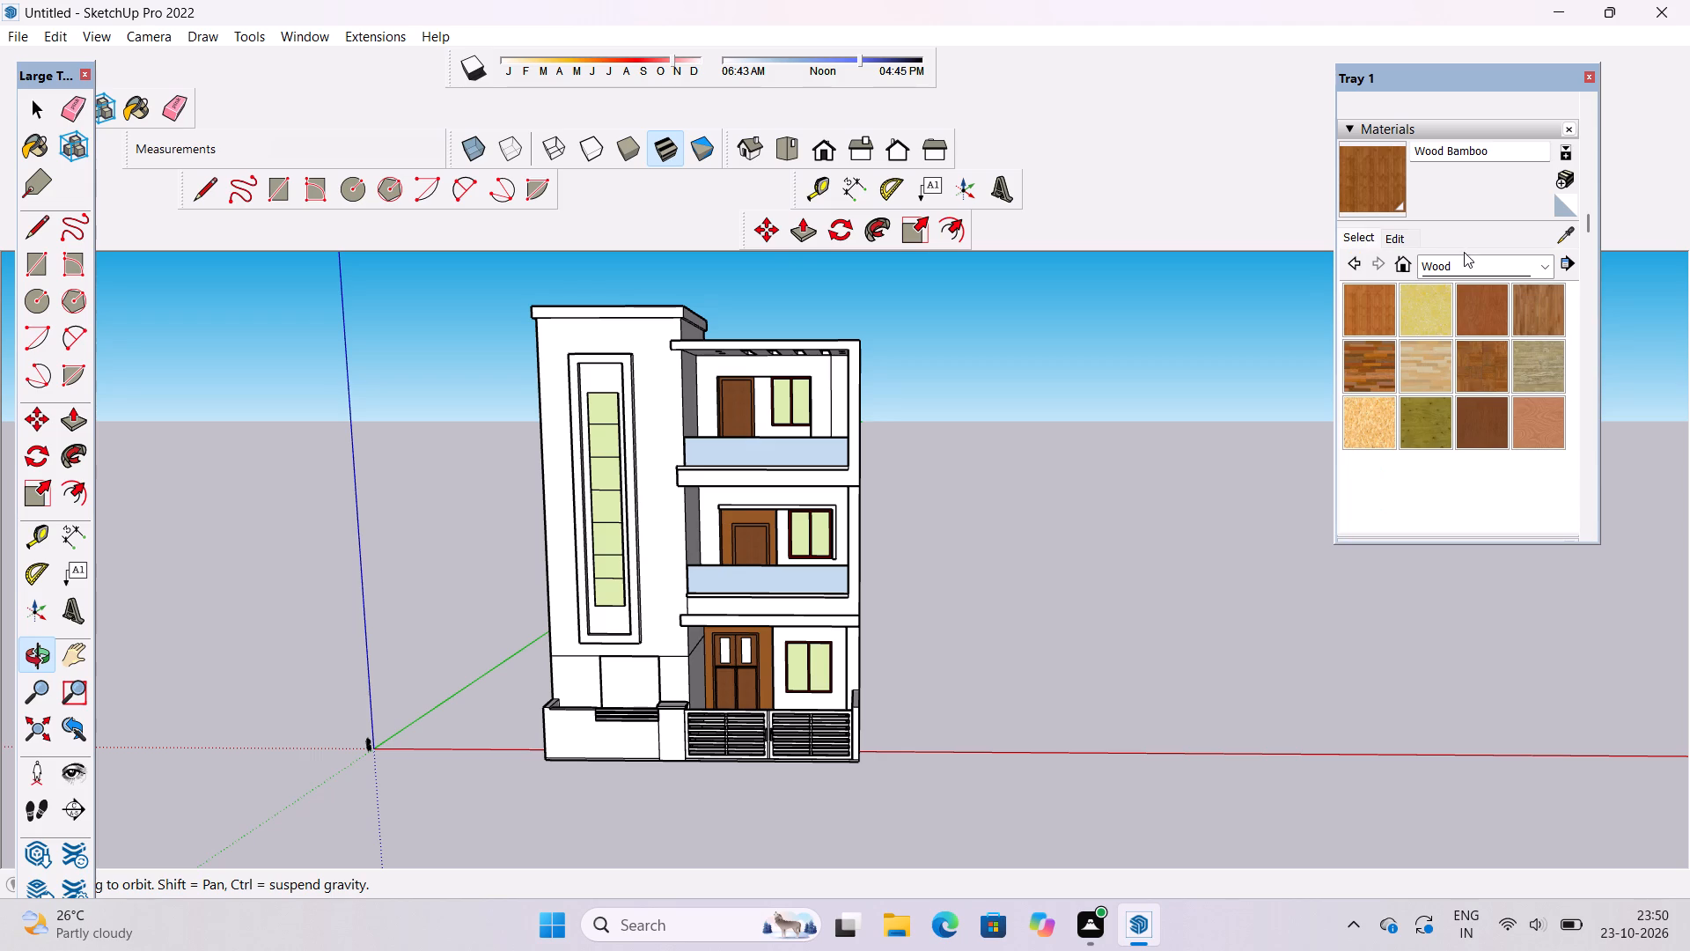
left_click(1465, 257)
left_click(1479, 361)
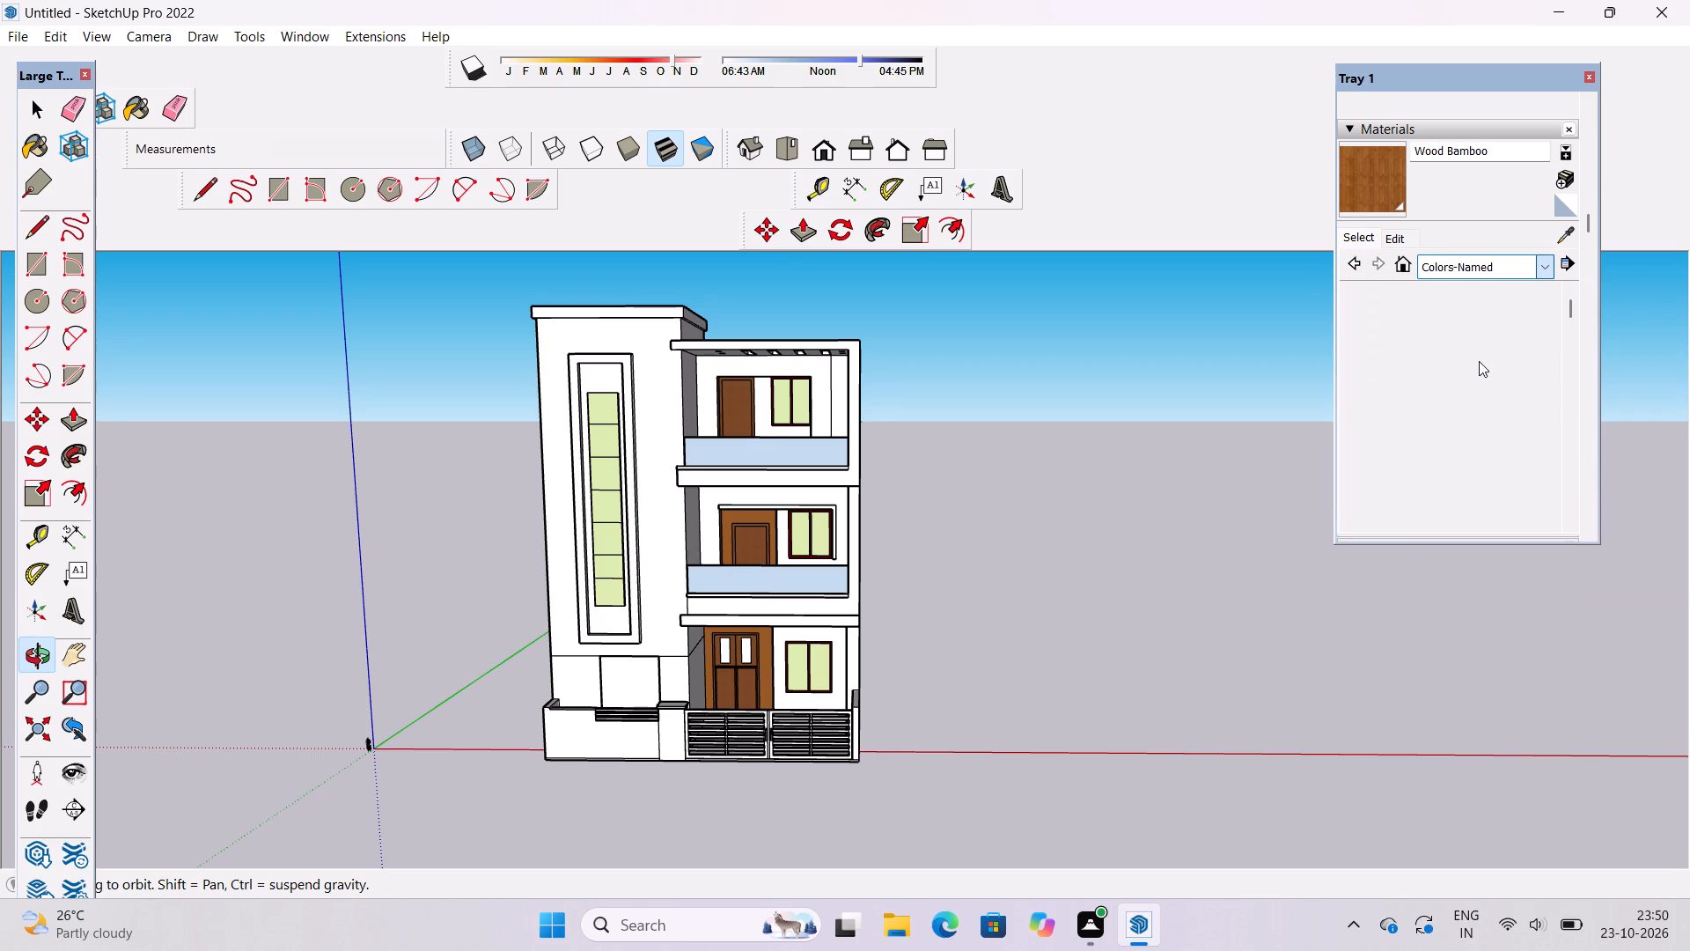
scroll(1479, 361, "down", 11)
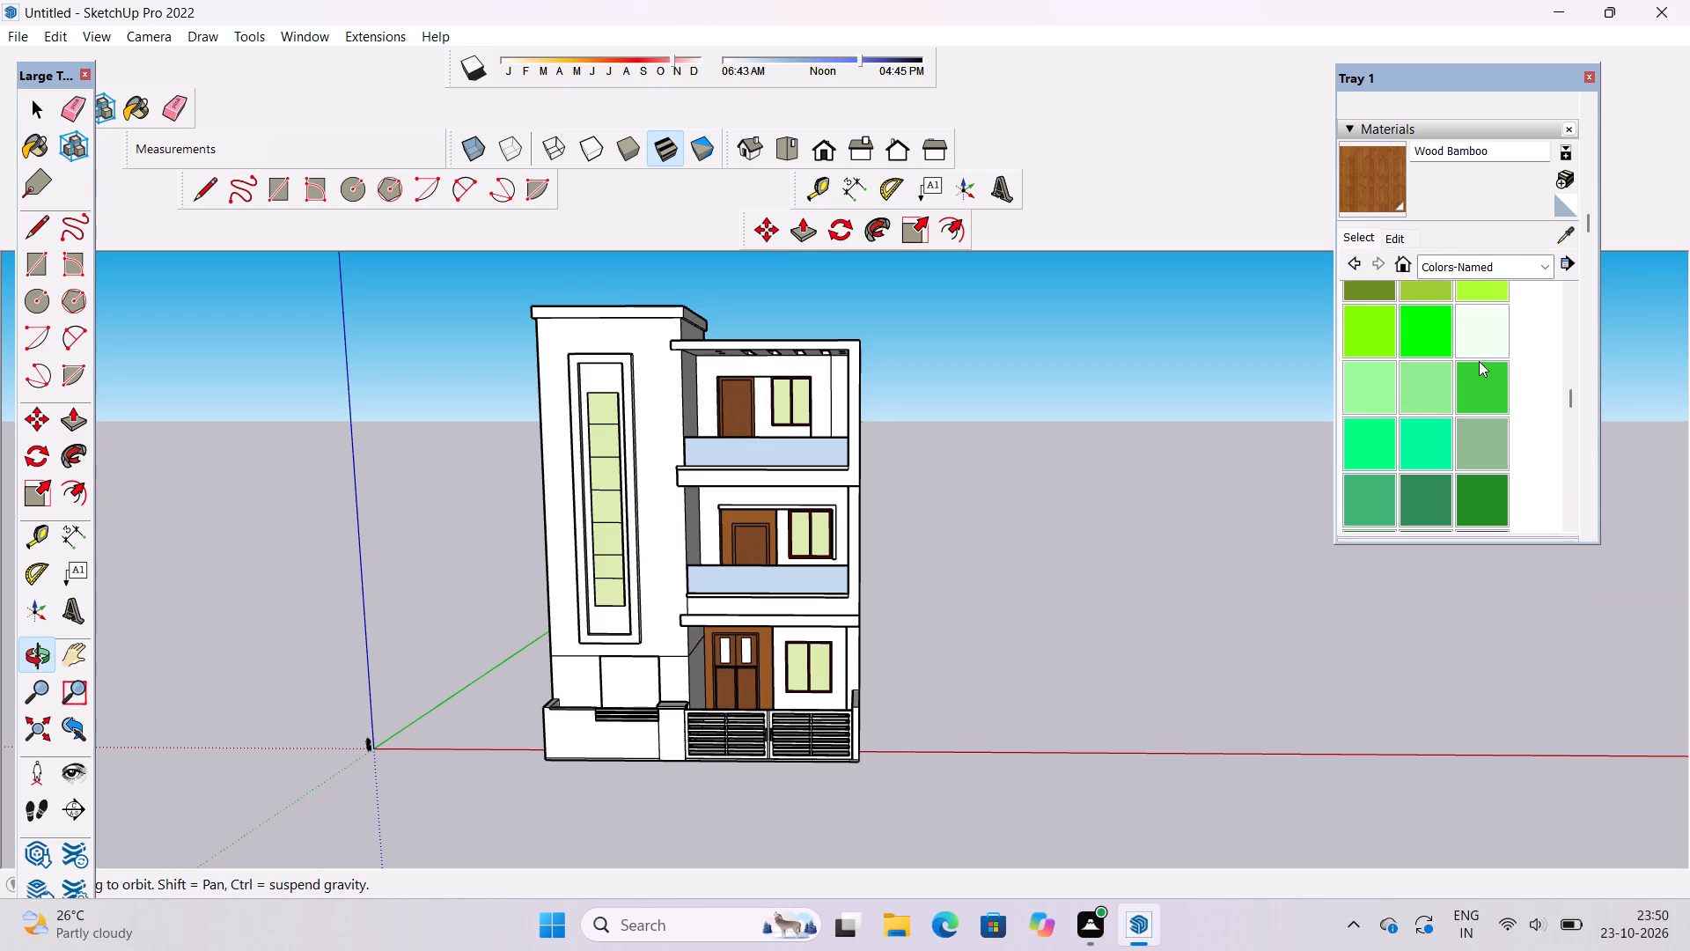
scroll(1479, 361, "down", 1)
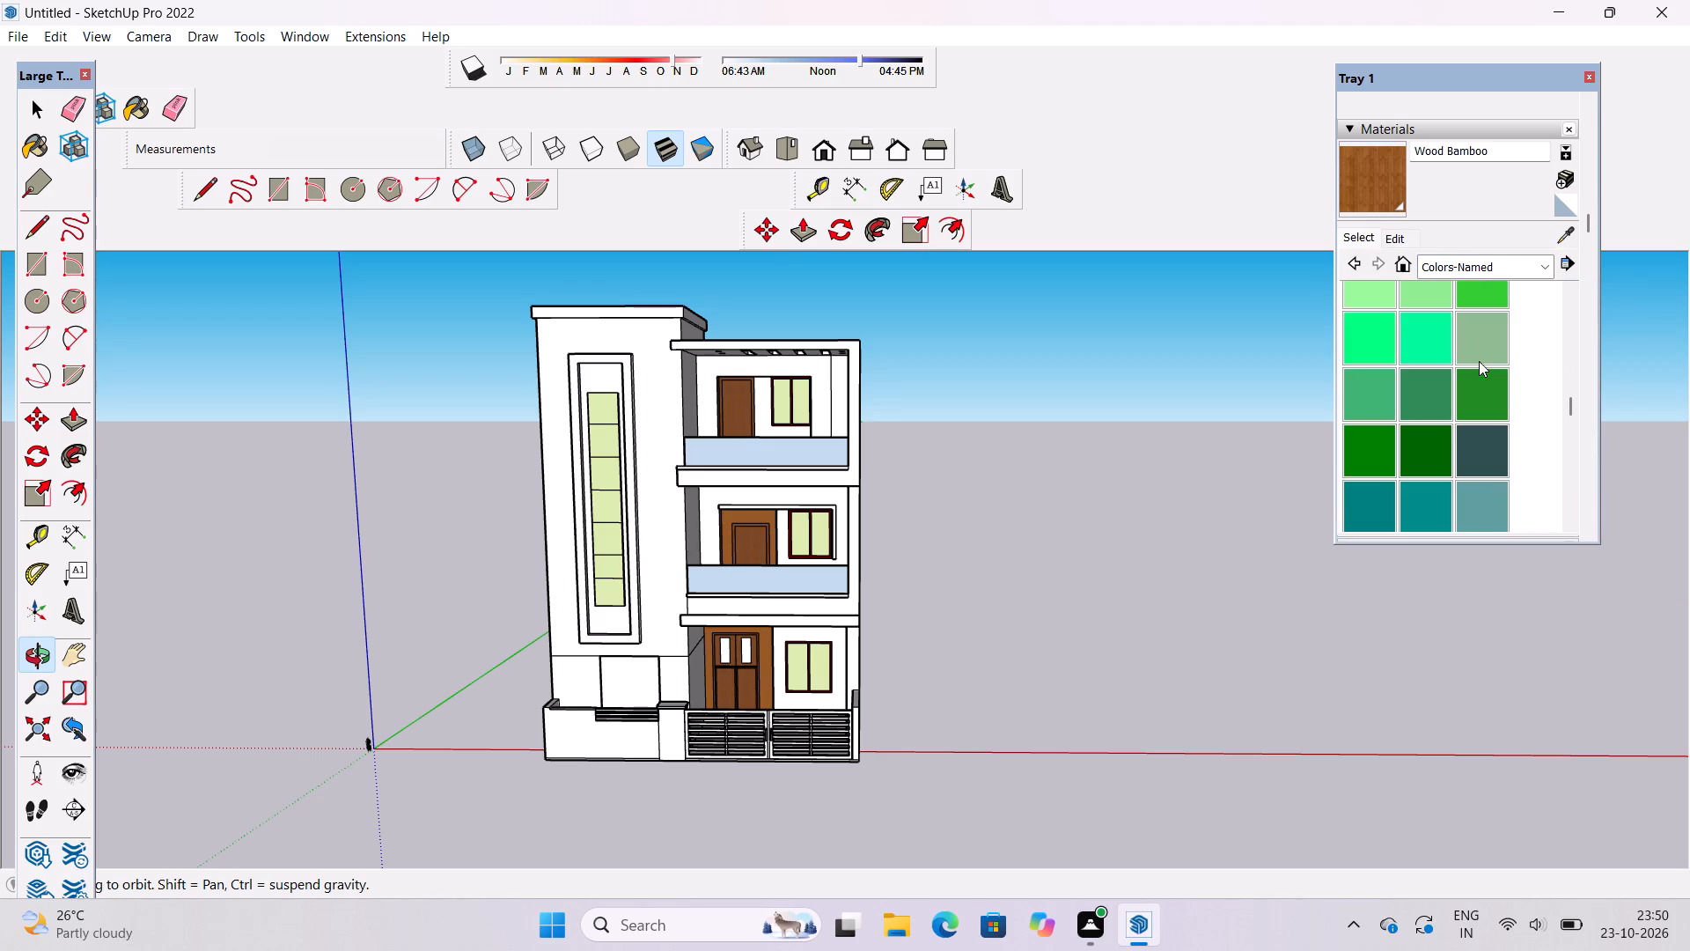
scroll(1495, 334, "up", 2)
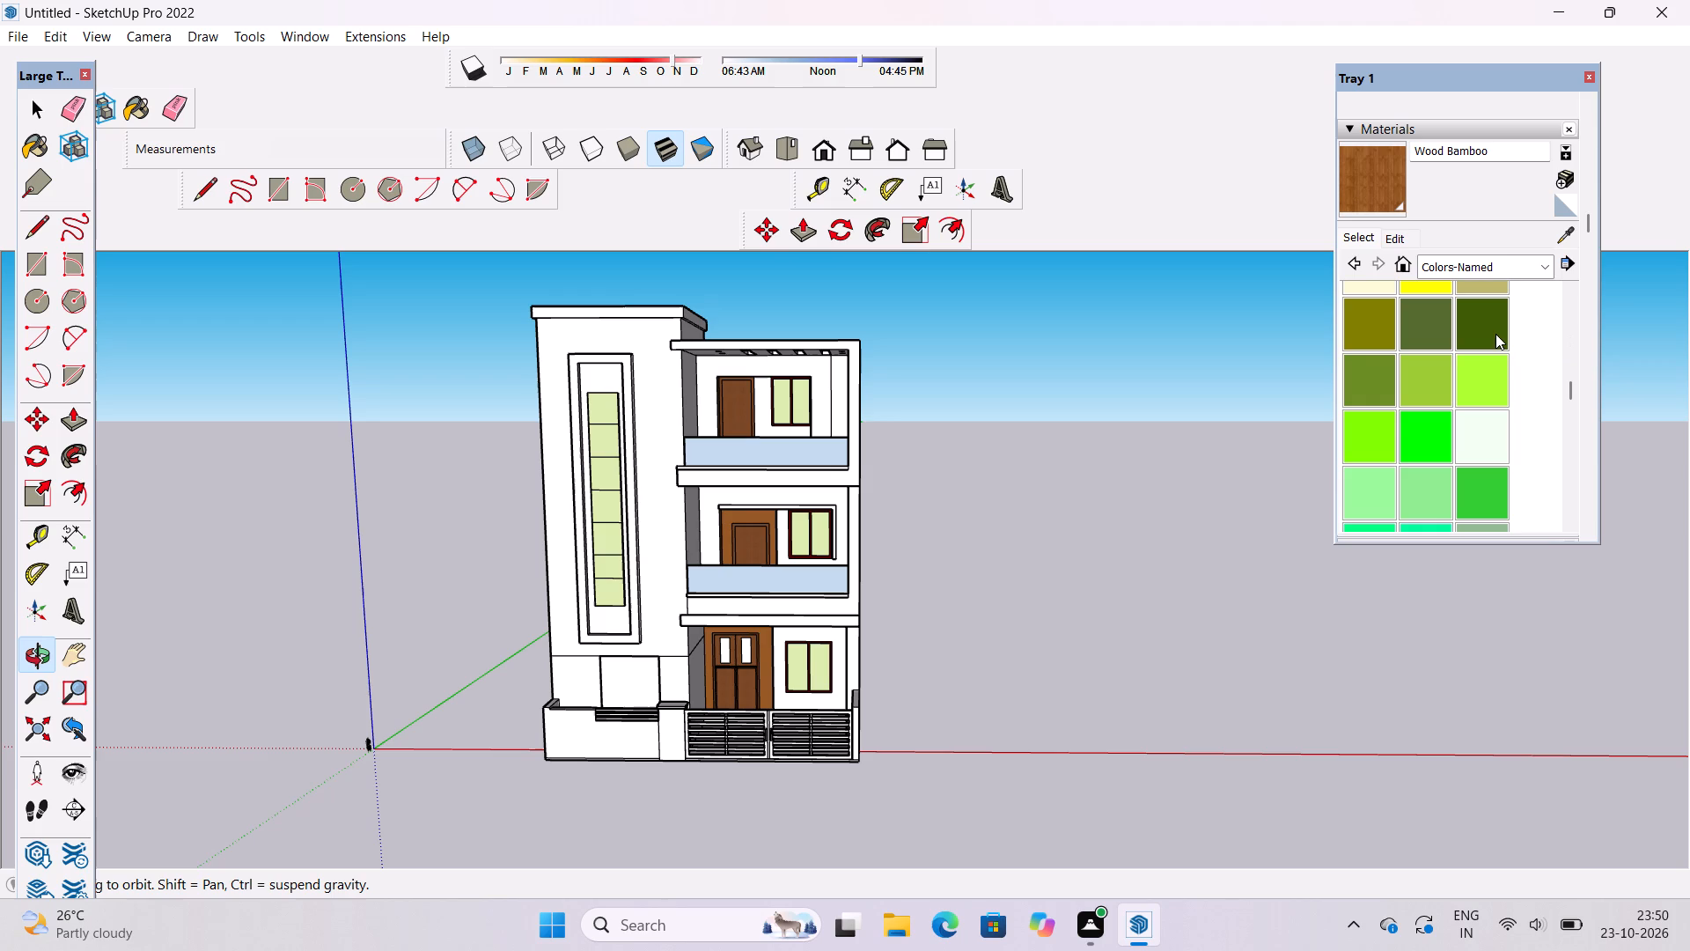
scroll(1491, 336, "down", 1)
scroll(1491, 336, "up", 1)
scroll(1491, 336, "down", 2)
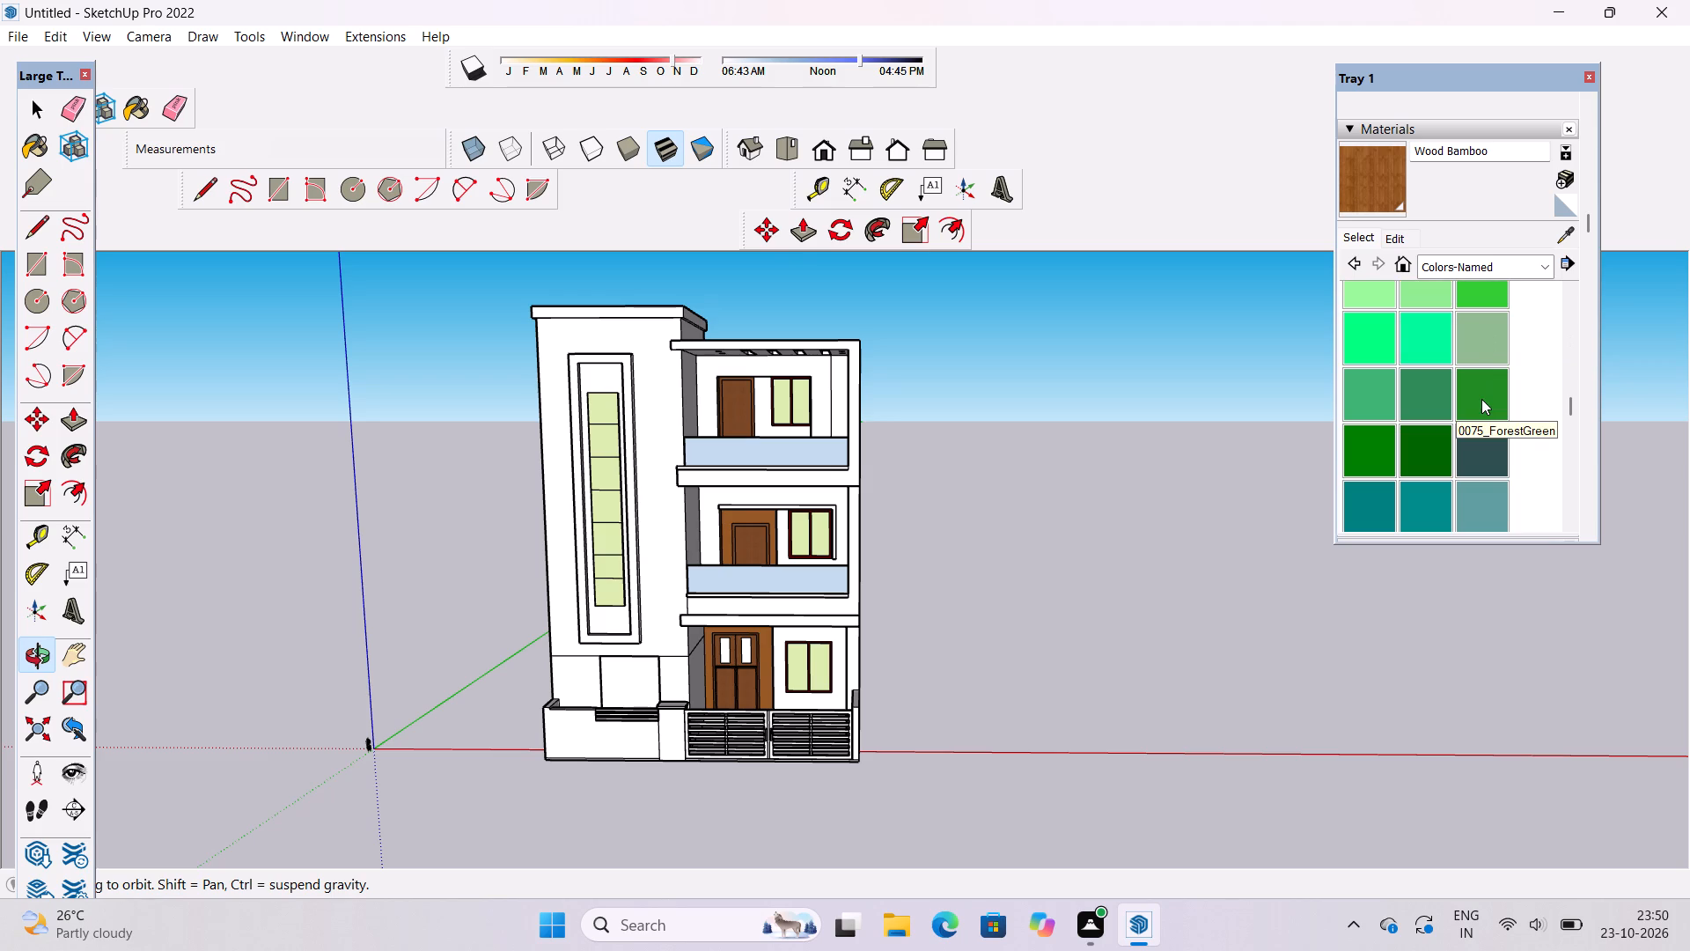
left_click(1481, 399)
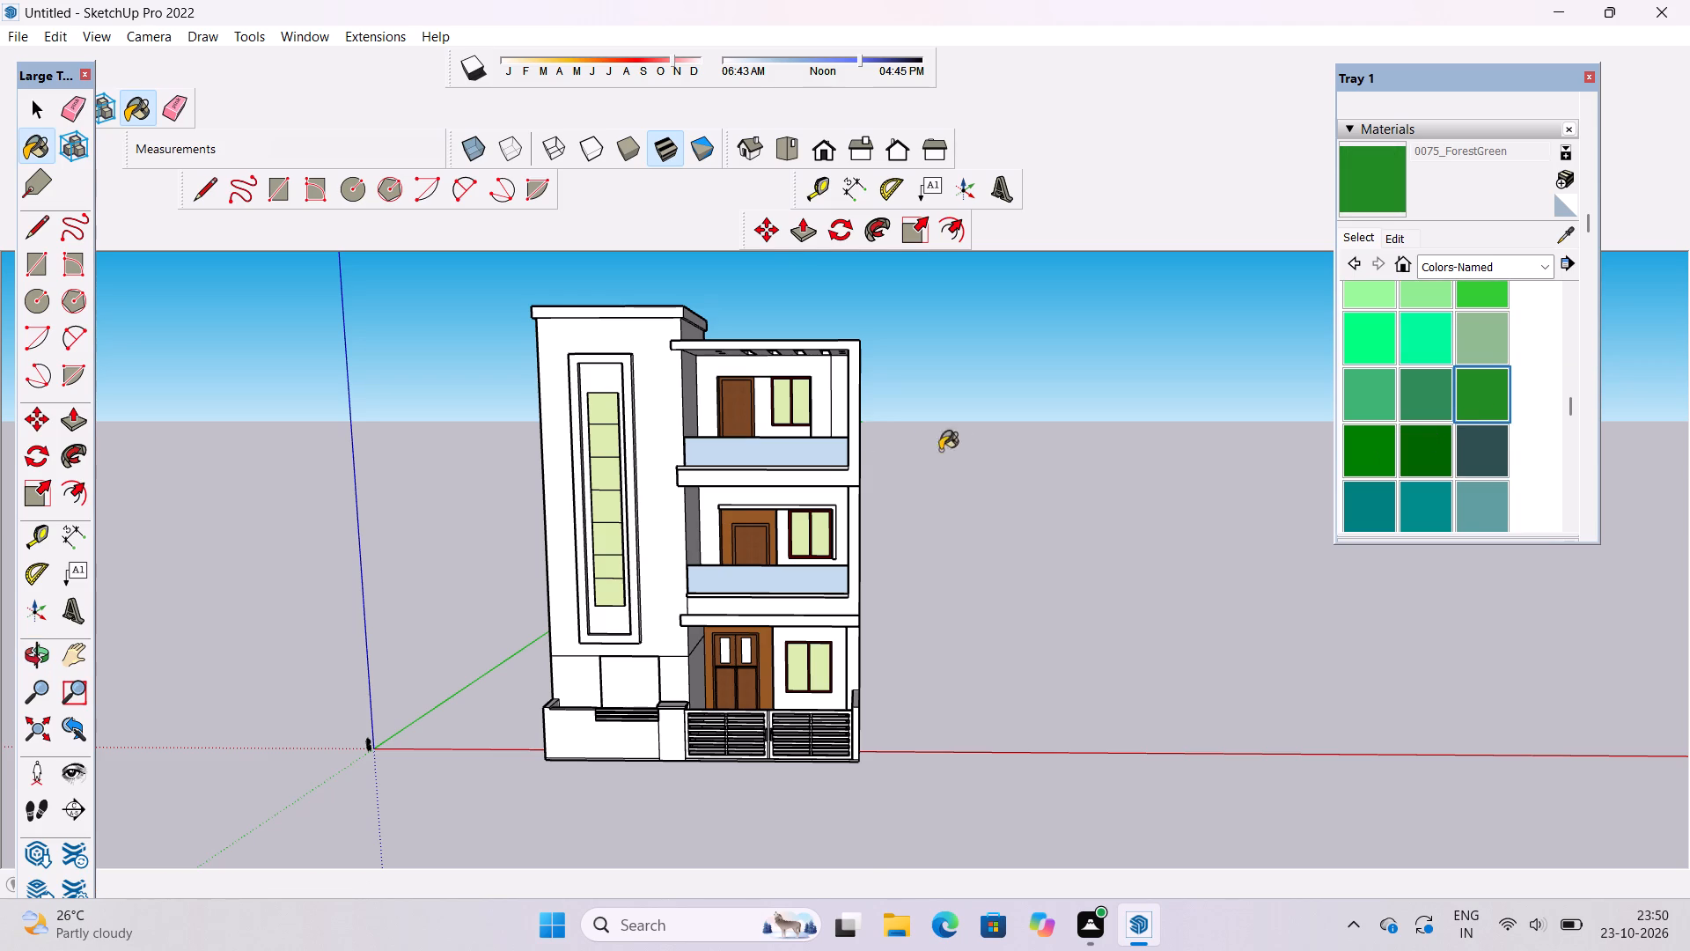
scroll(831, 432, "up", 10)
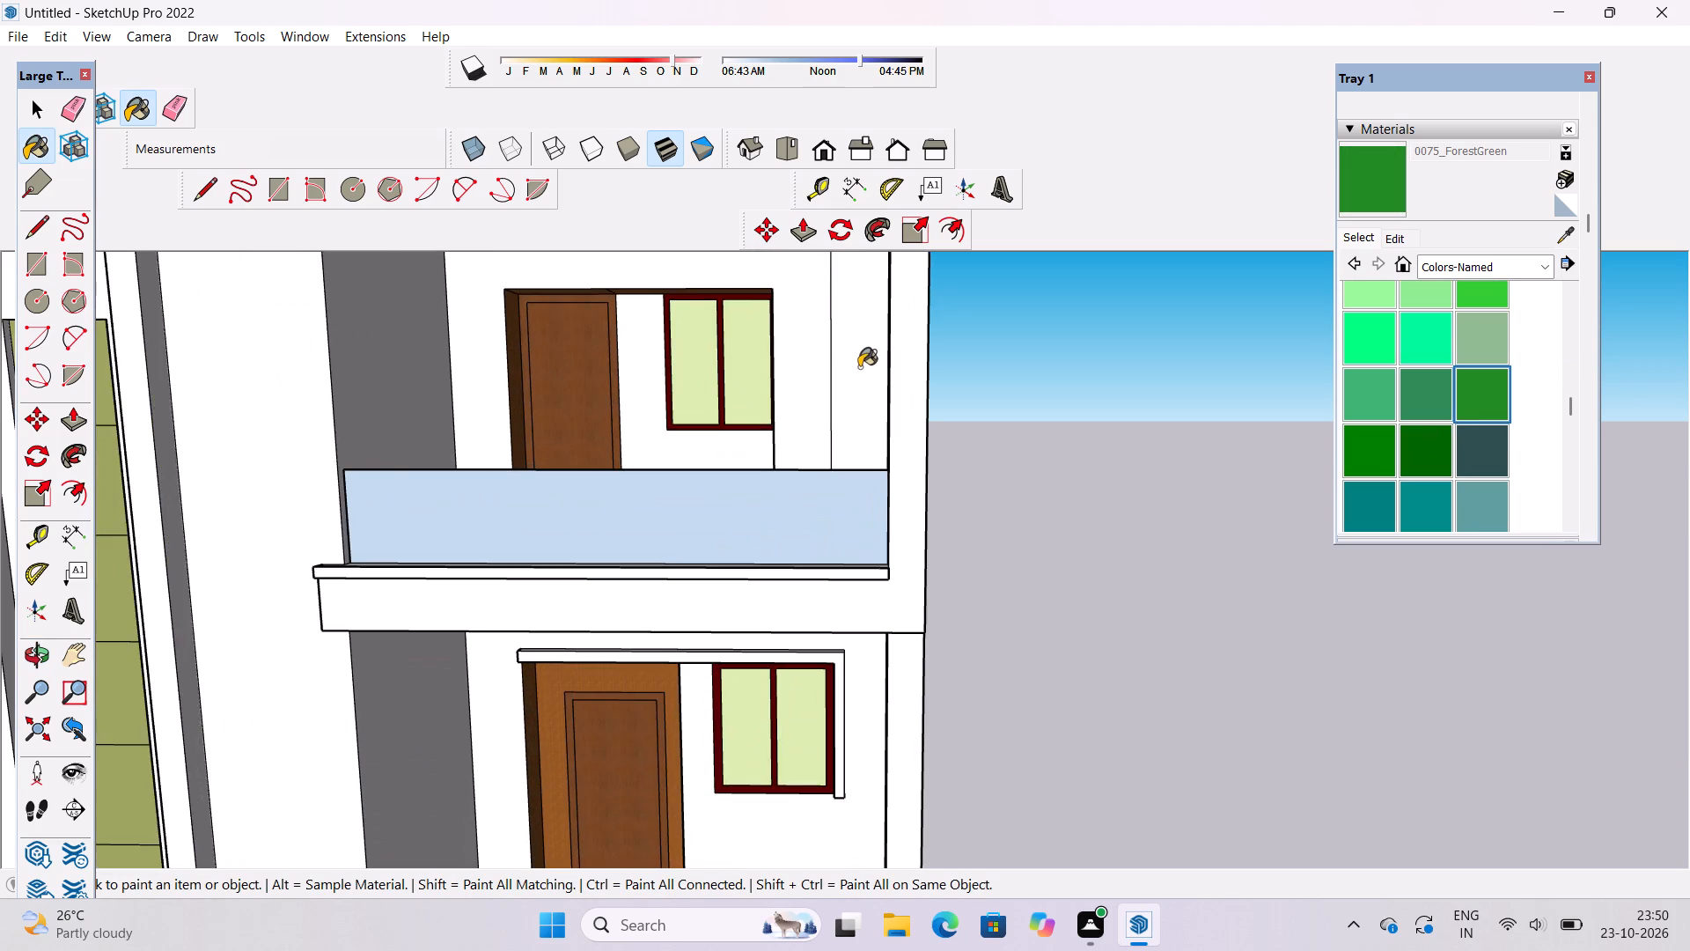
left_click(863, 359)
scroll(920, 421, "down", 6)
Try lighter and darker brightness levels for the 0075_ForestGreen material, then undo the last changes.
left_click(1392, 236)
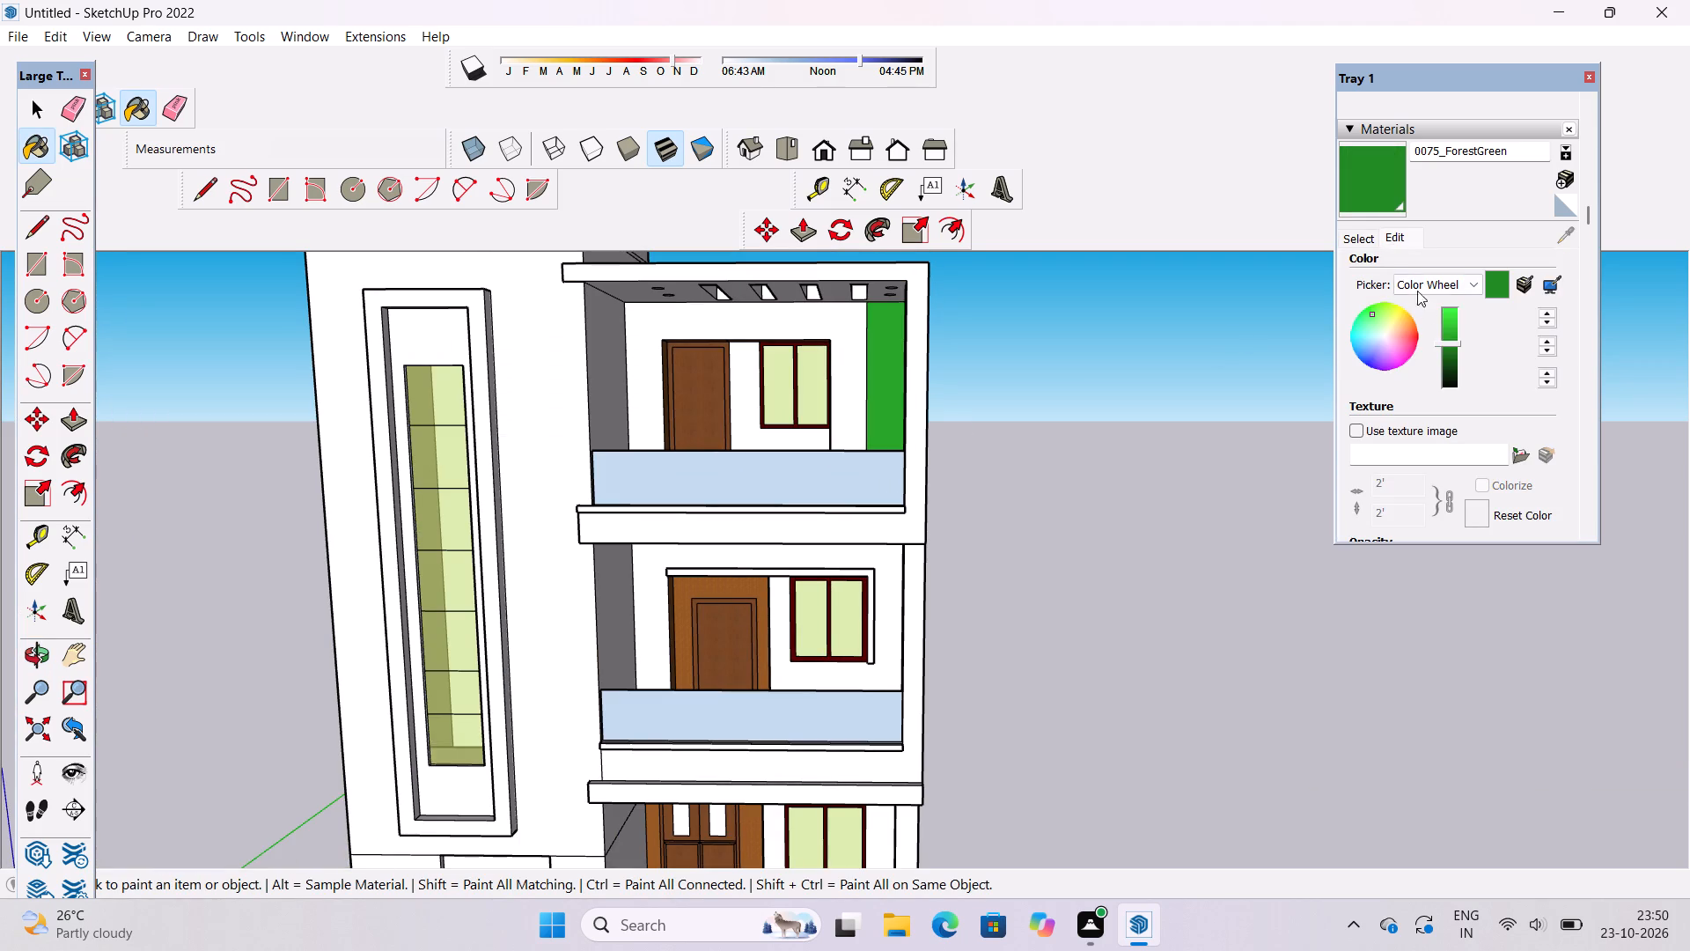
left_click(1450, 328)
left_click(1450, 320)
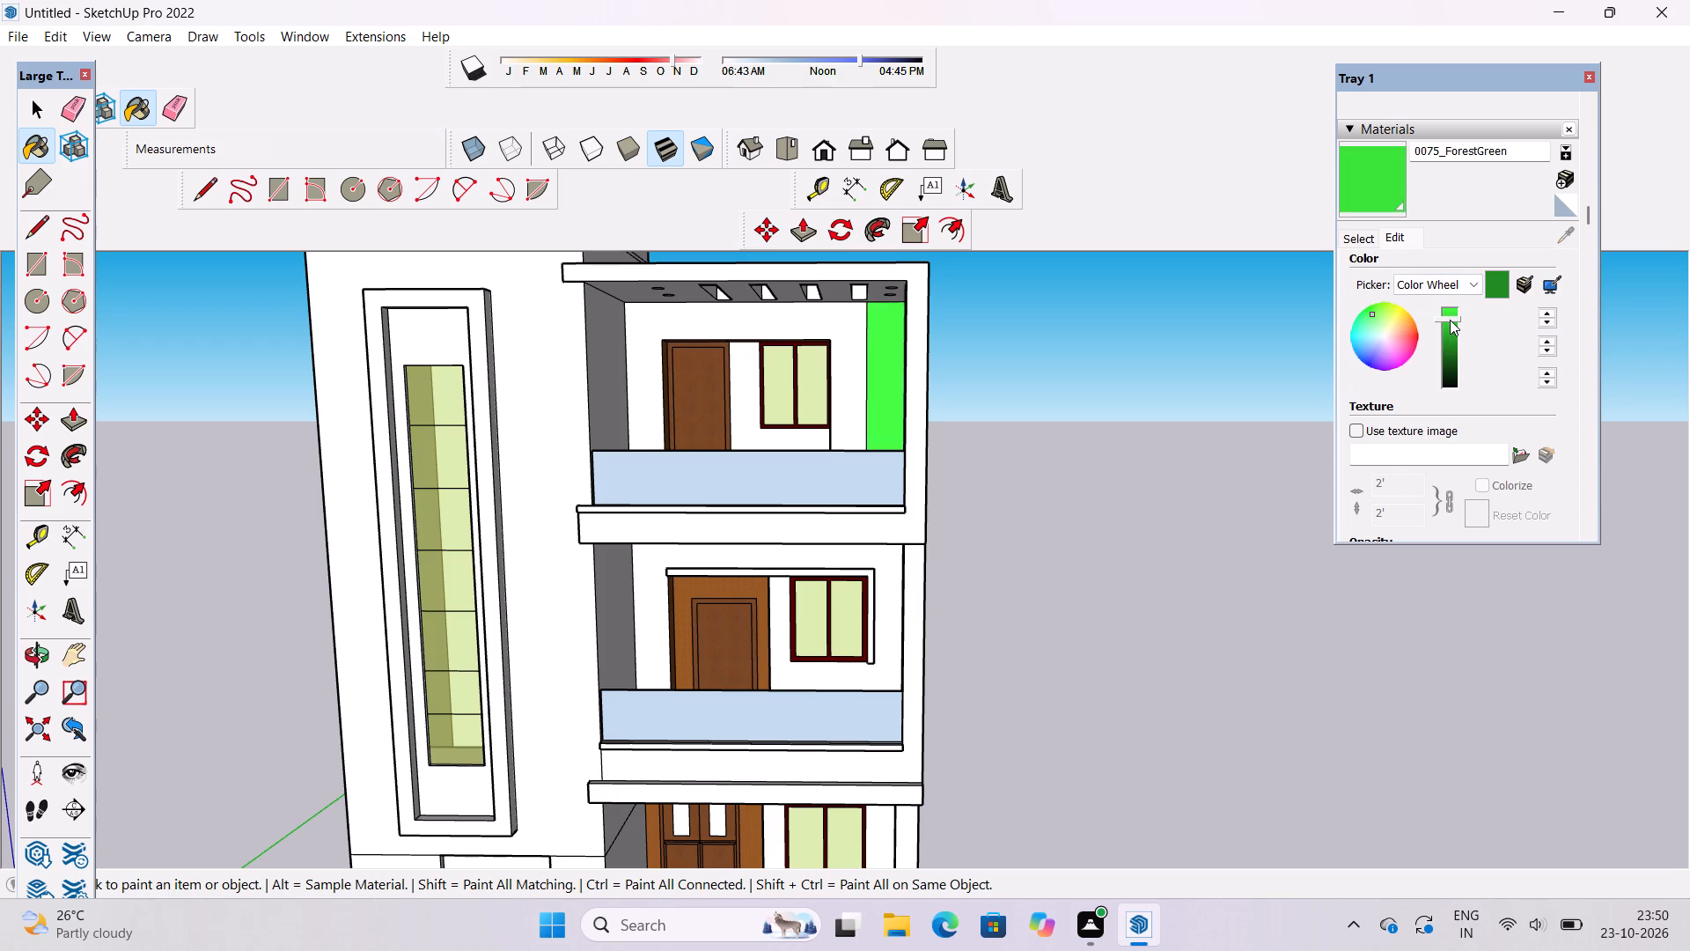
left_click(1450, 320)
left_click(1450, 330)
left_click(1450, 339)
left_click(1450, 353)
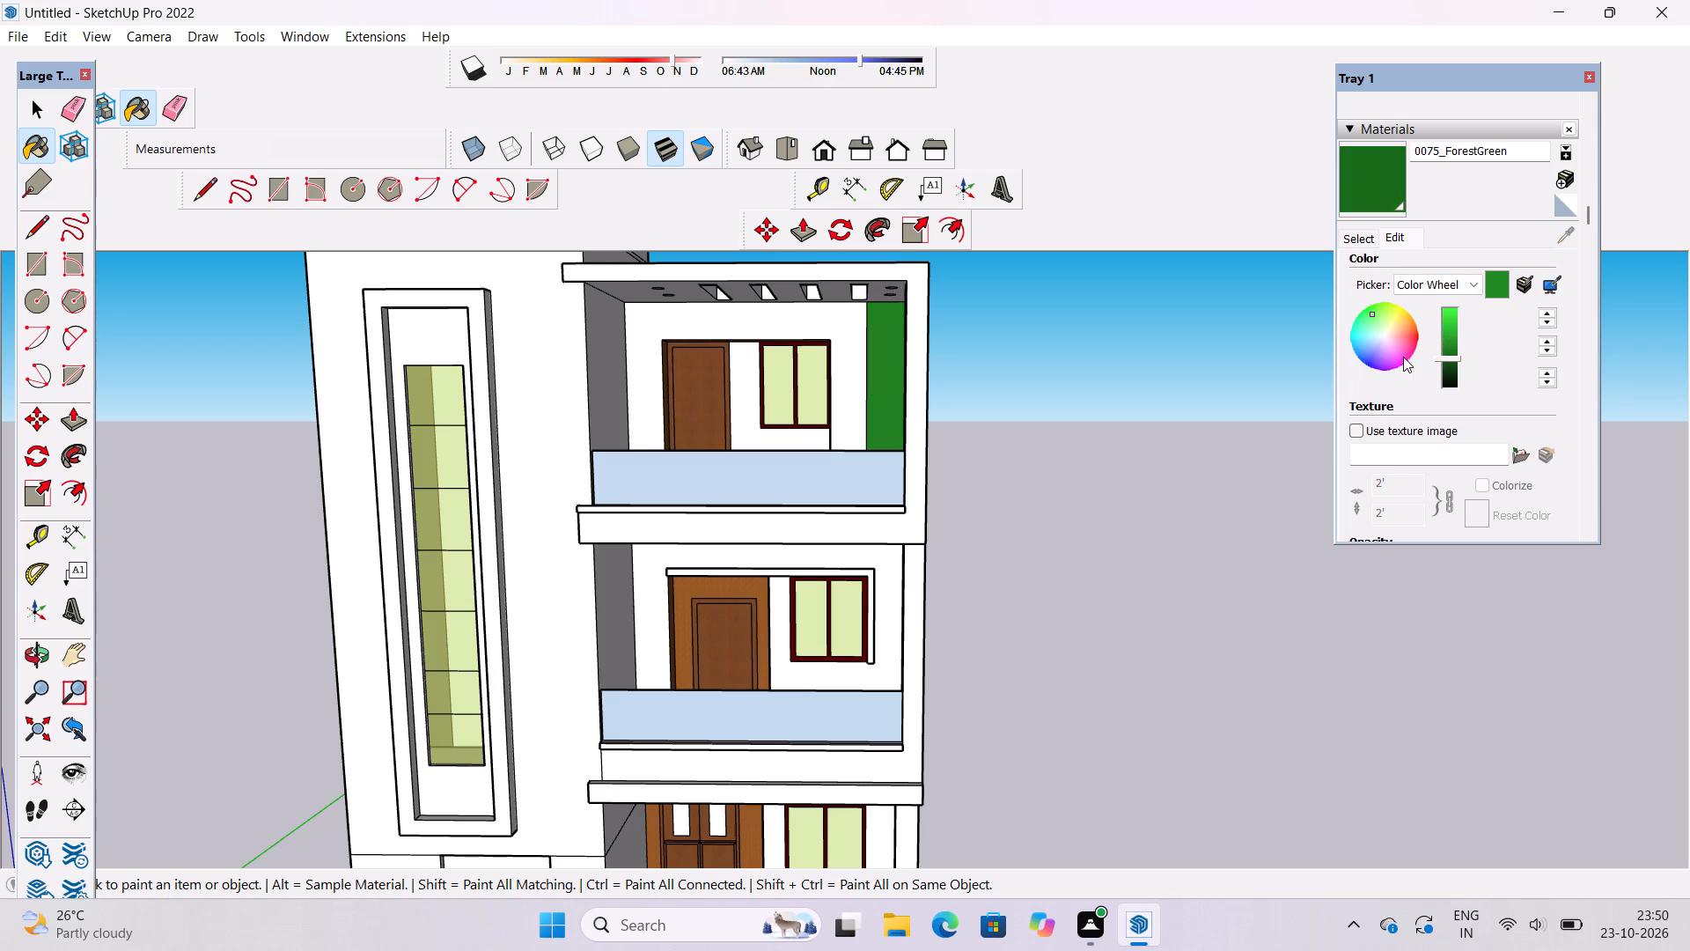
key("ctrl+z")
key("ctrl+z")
Paint the narrow wall strip beside the top-floor balcony window with 0061_OliveDrab from Colors-Named.
left_click(1360, 236)
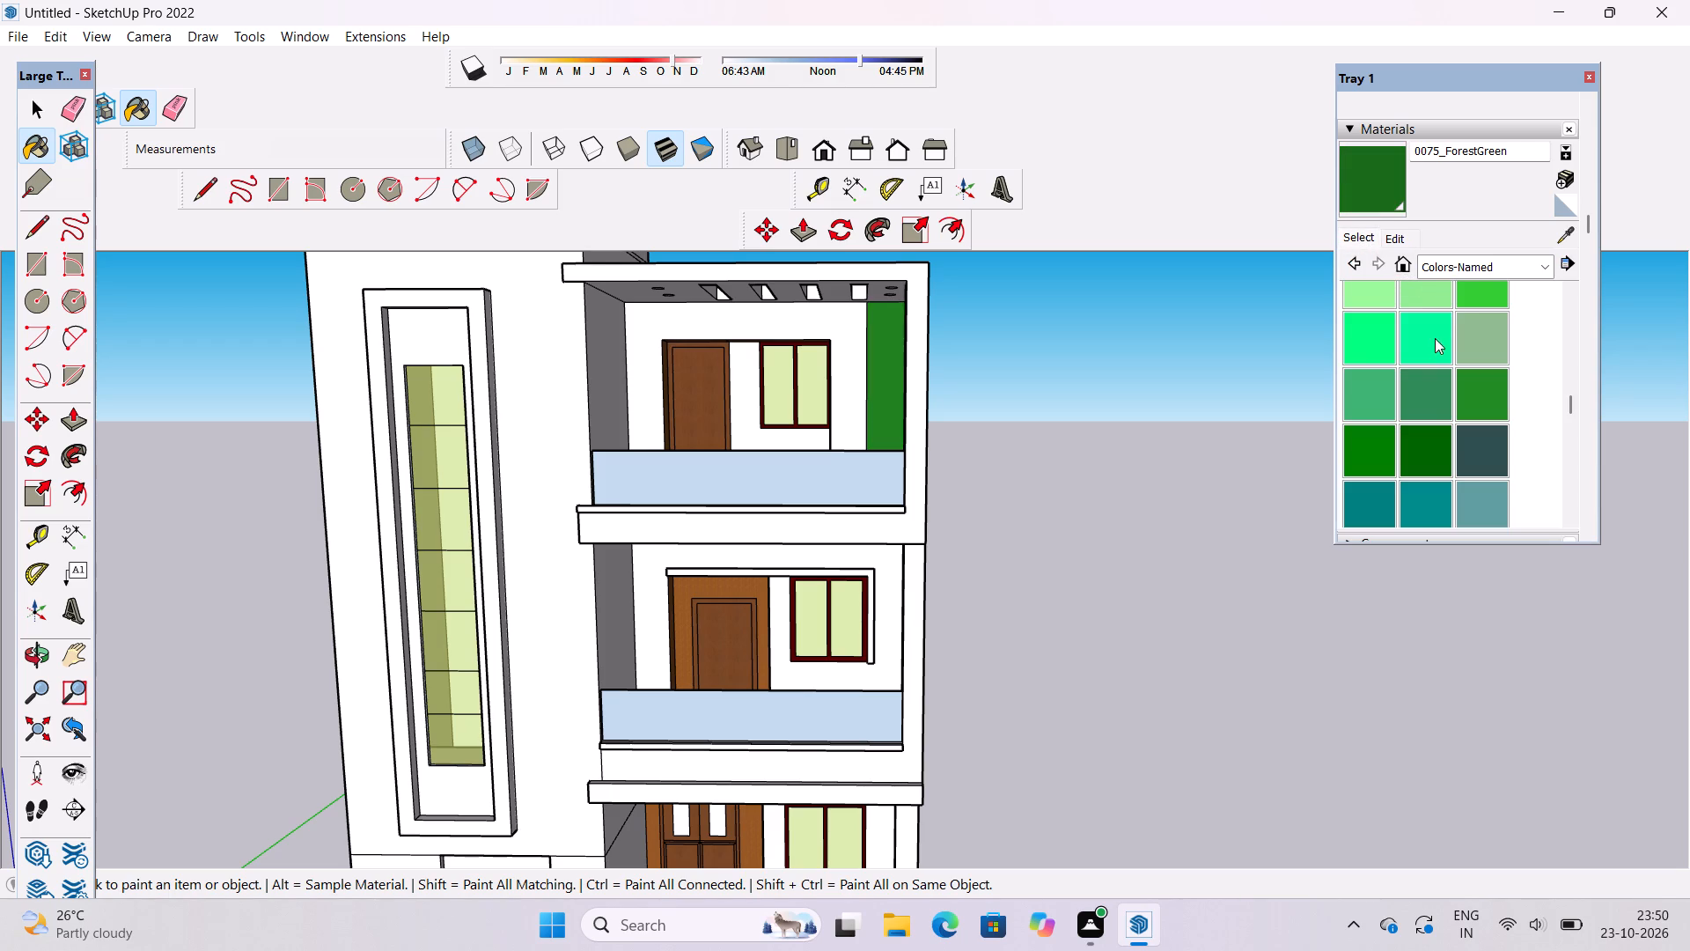
scroll(1421, 326, "up", 1)
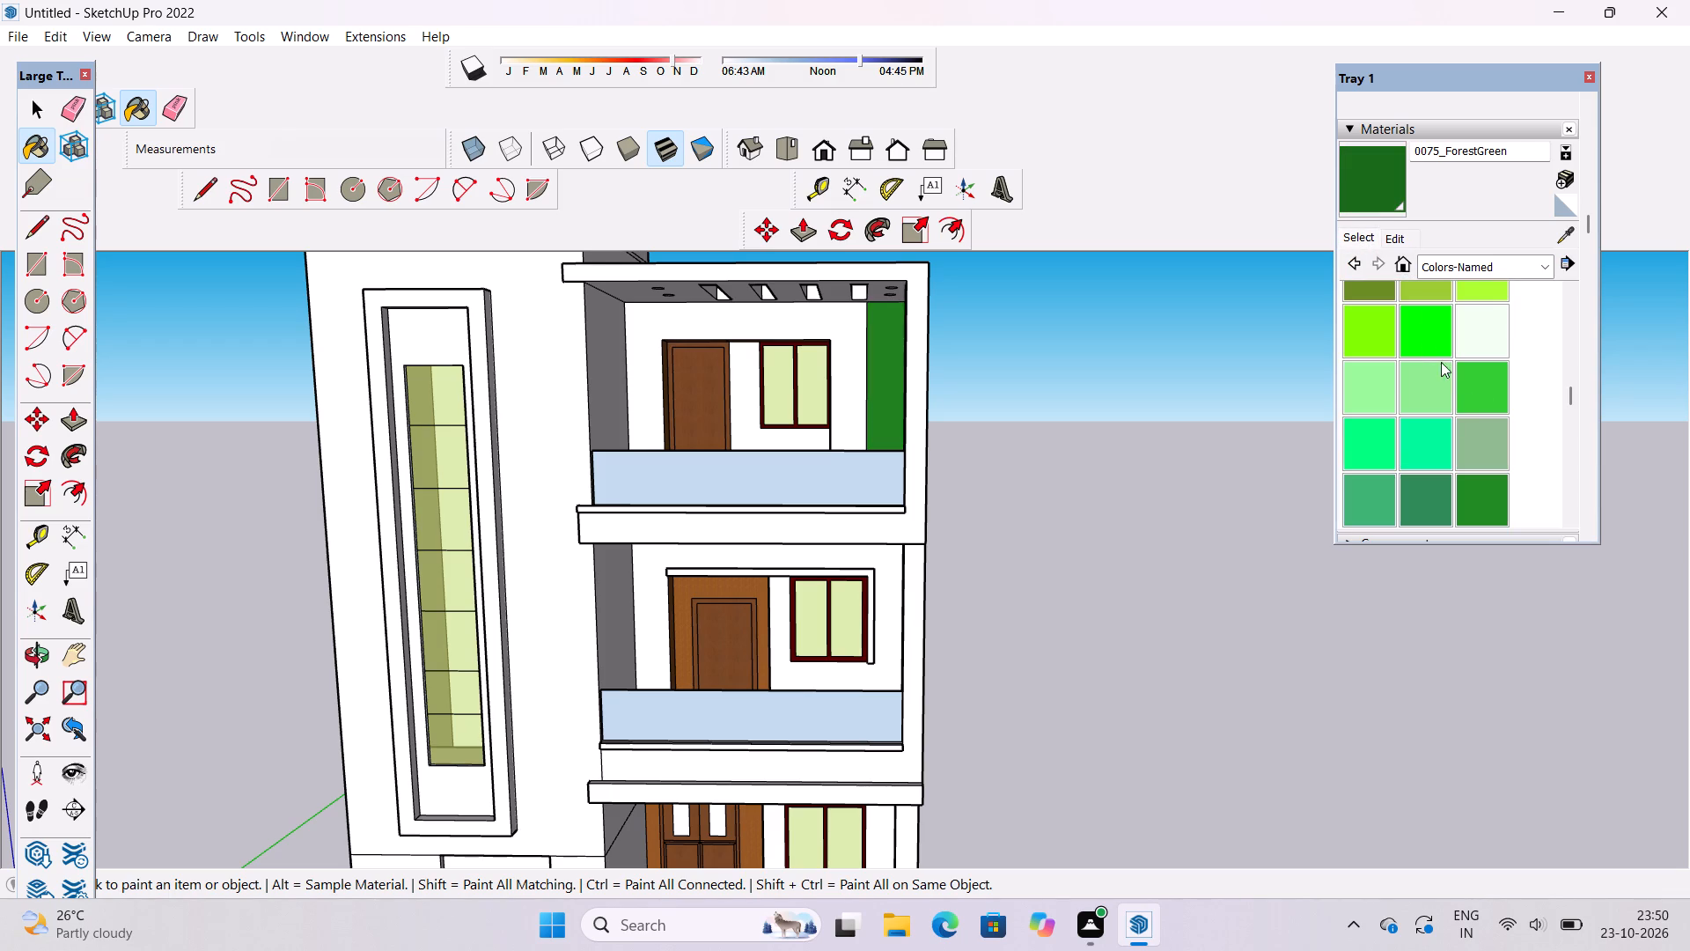
scroll(1482, 383, "up", 1)
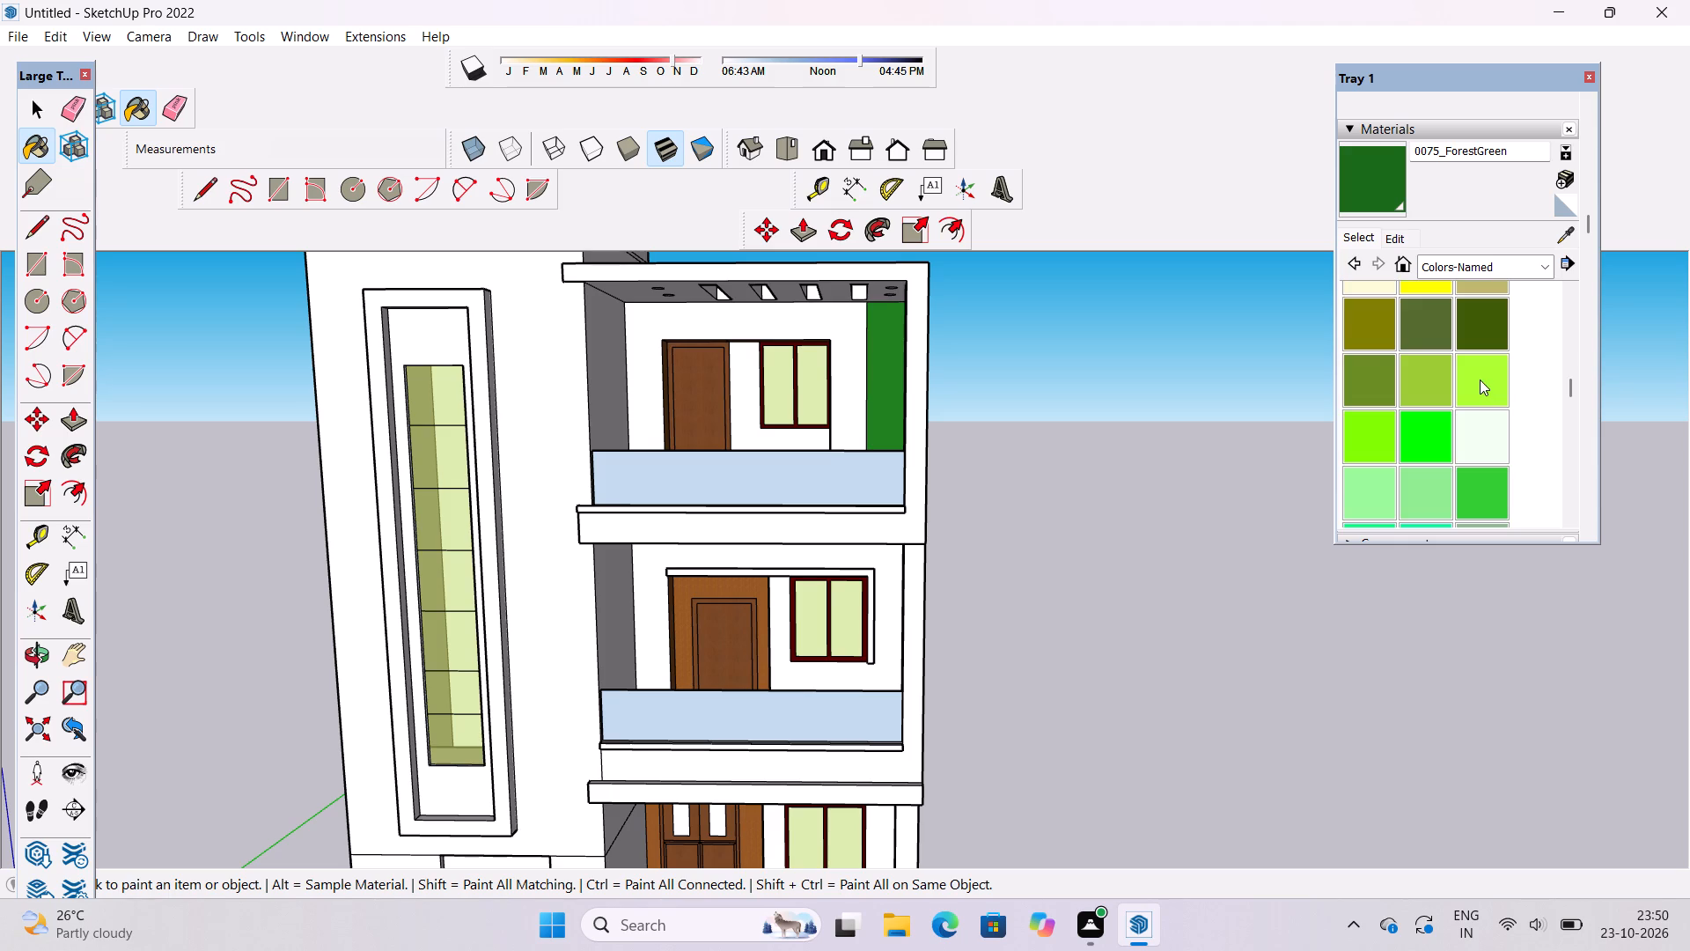
left_click(1363, 376)
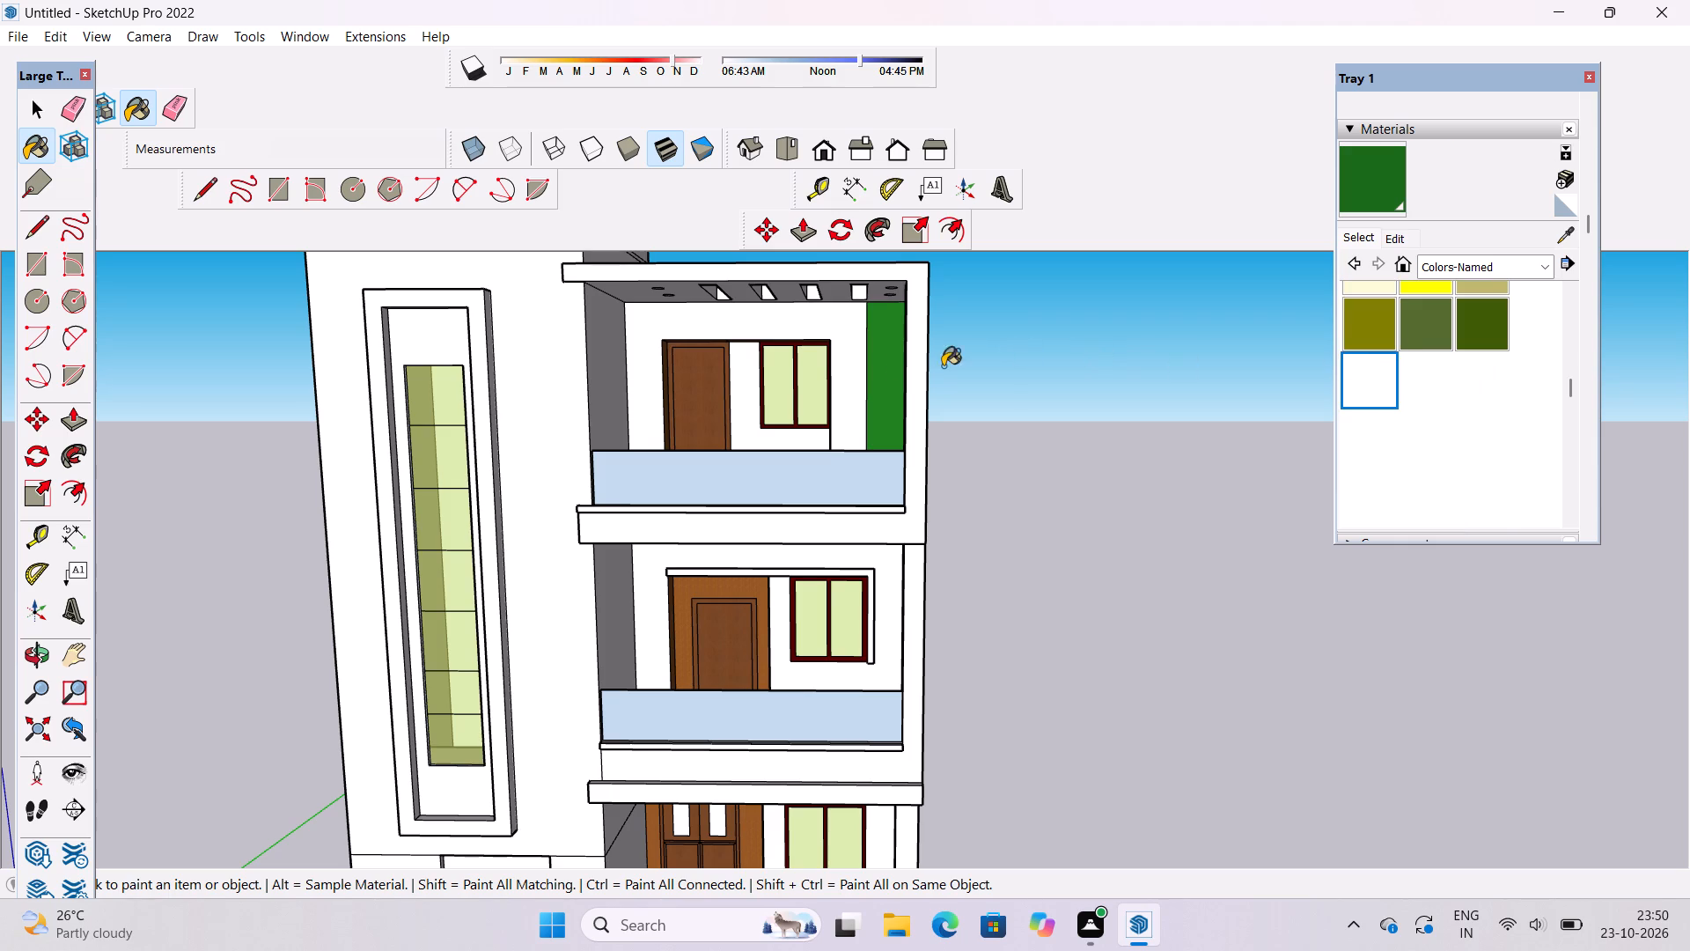
left_click(892, 372)
scroll(928, 307, "down", 5)
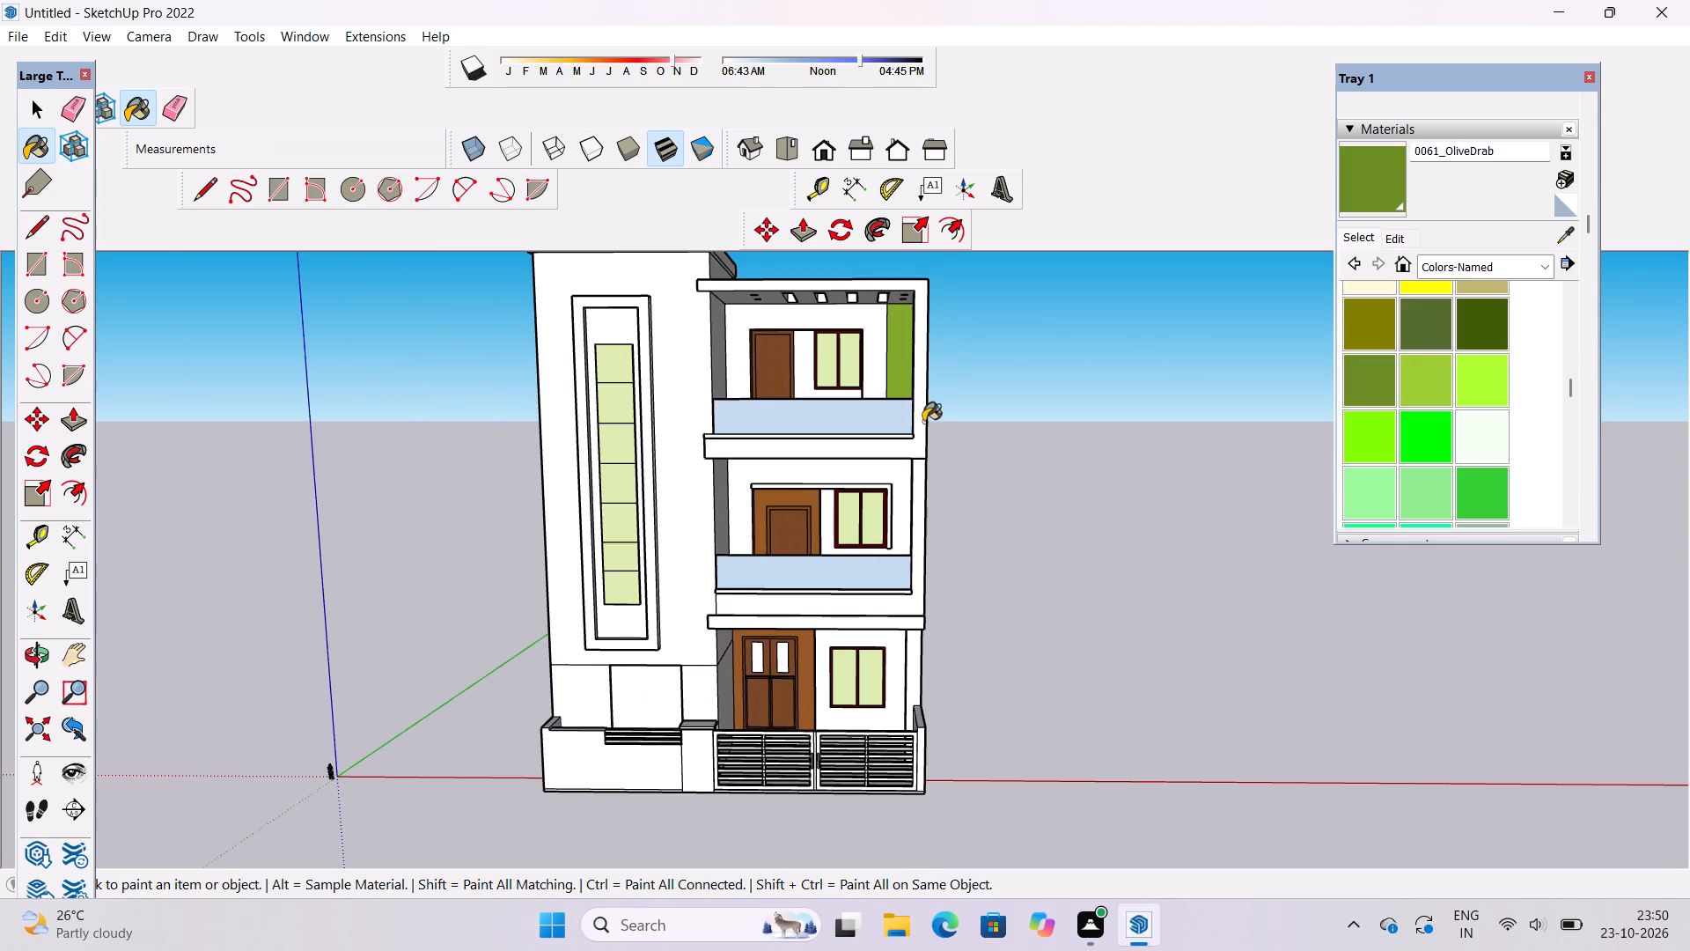
Adjust the brightness of the 0061_OliveDrab material to a slightly lighter green.
left_click(1392, 240)
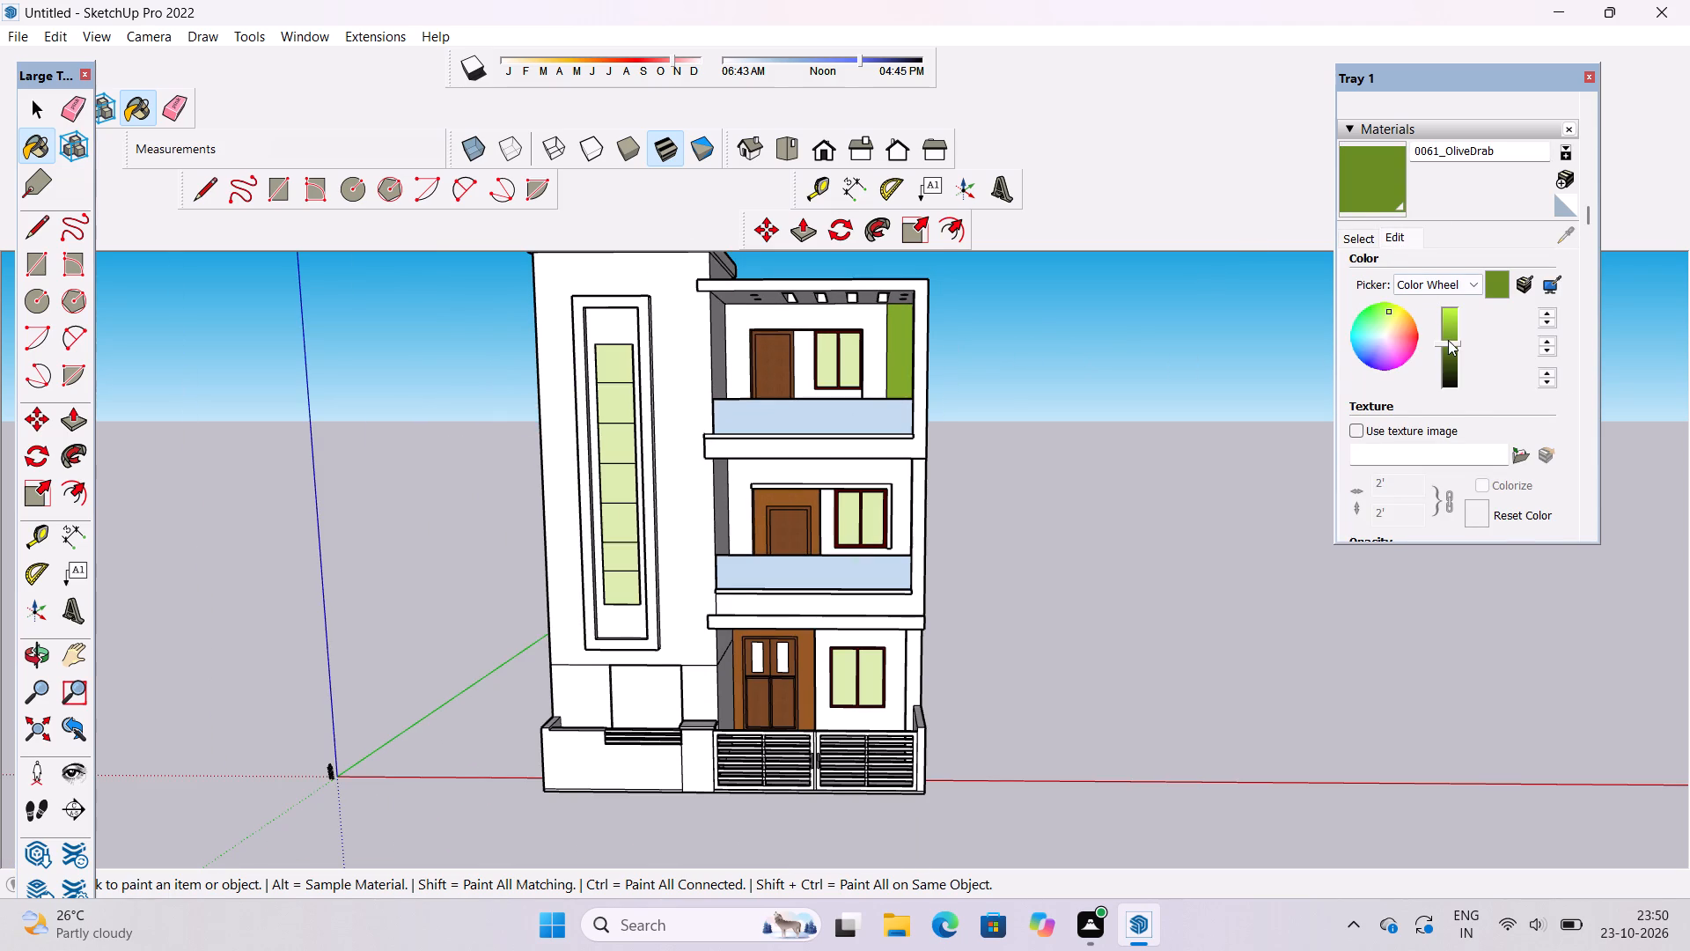
left_click(1448, 345)
left_click(1444, 328)
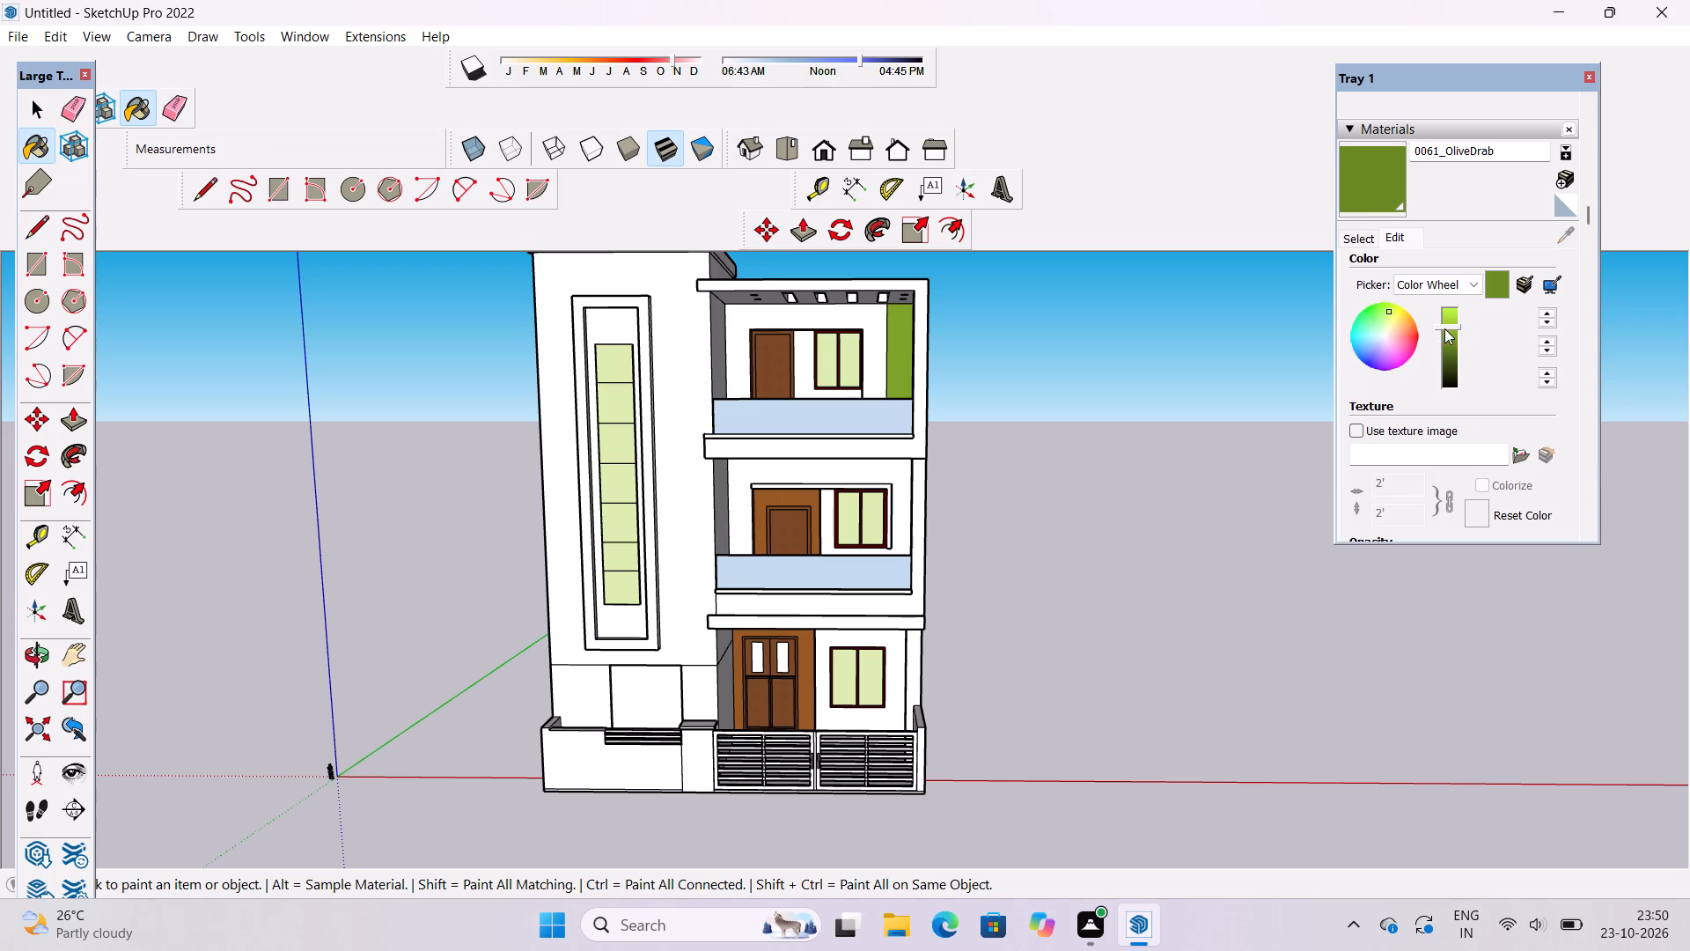
left_click(1450, 342)
Paint the middle-floor balcony's back wall around the door and window with 0061_OliveDrab.
scroll(919, 415, "down", 2)
scroll(917, 477, "up", 11)
left_click(877, 431)
scroll(911, 387, "down", 3)
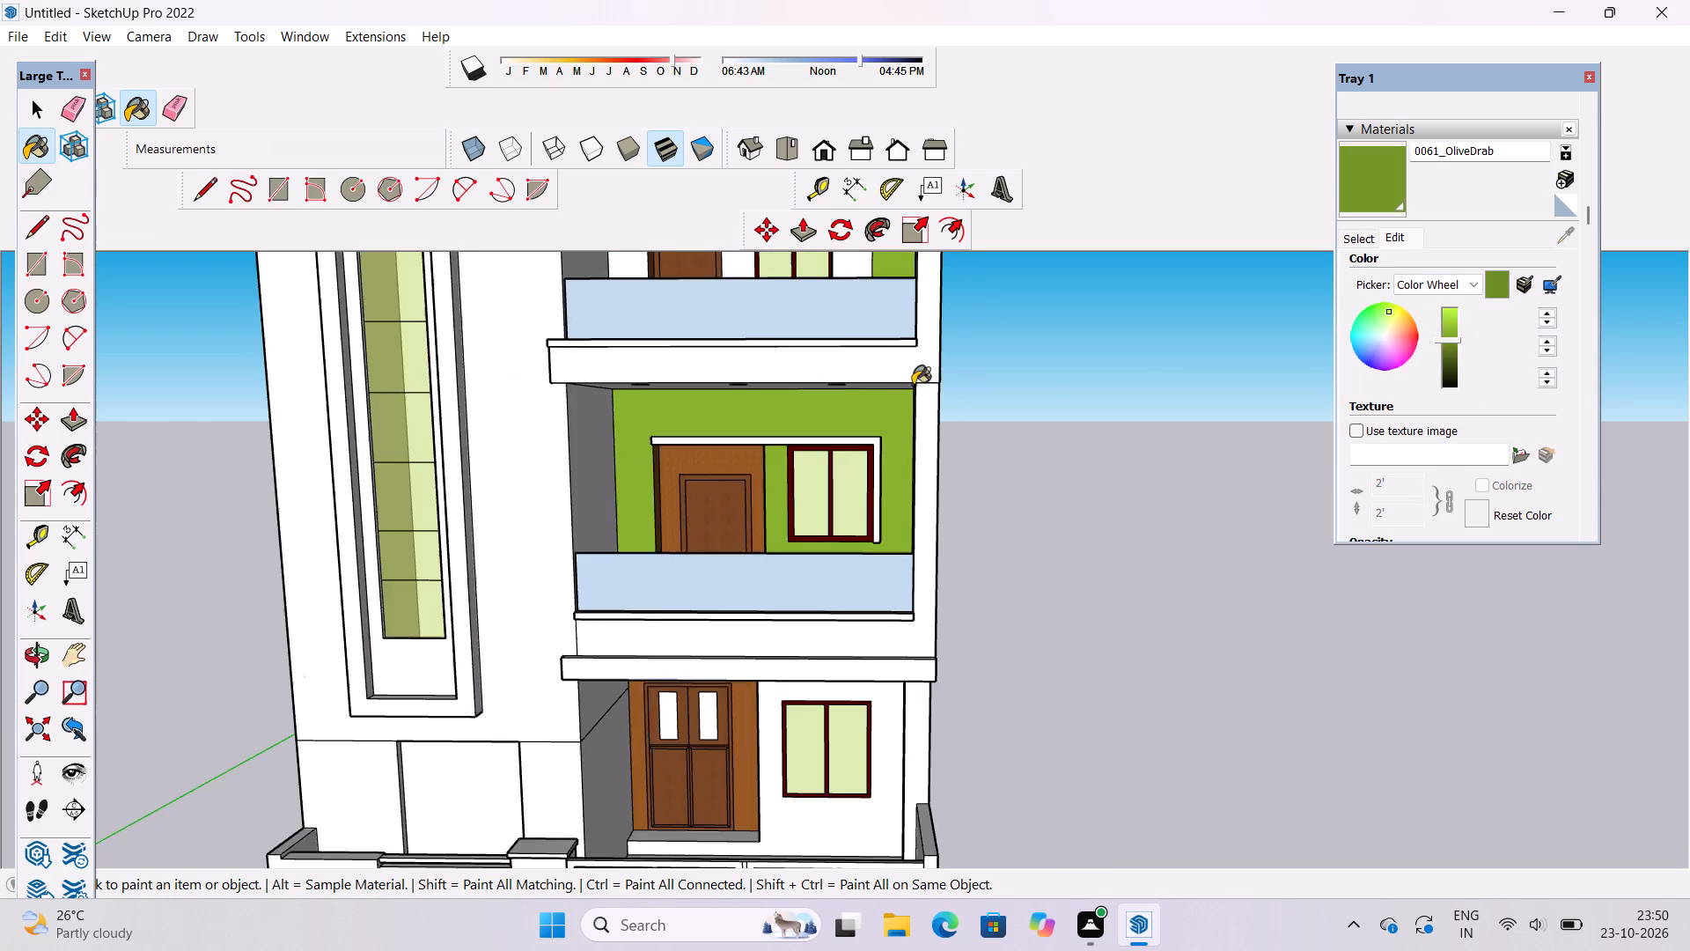
scroll(913, 385, "down", 8)
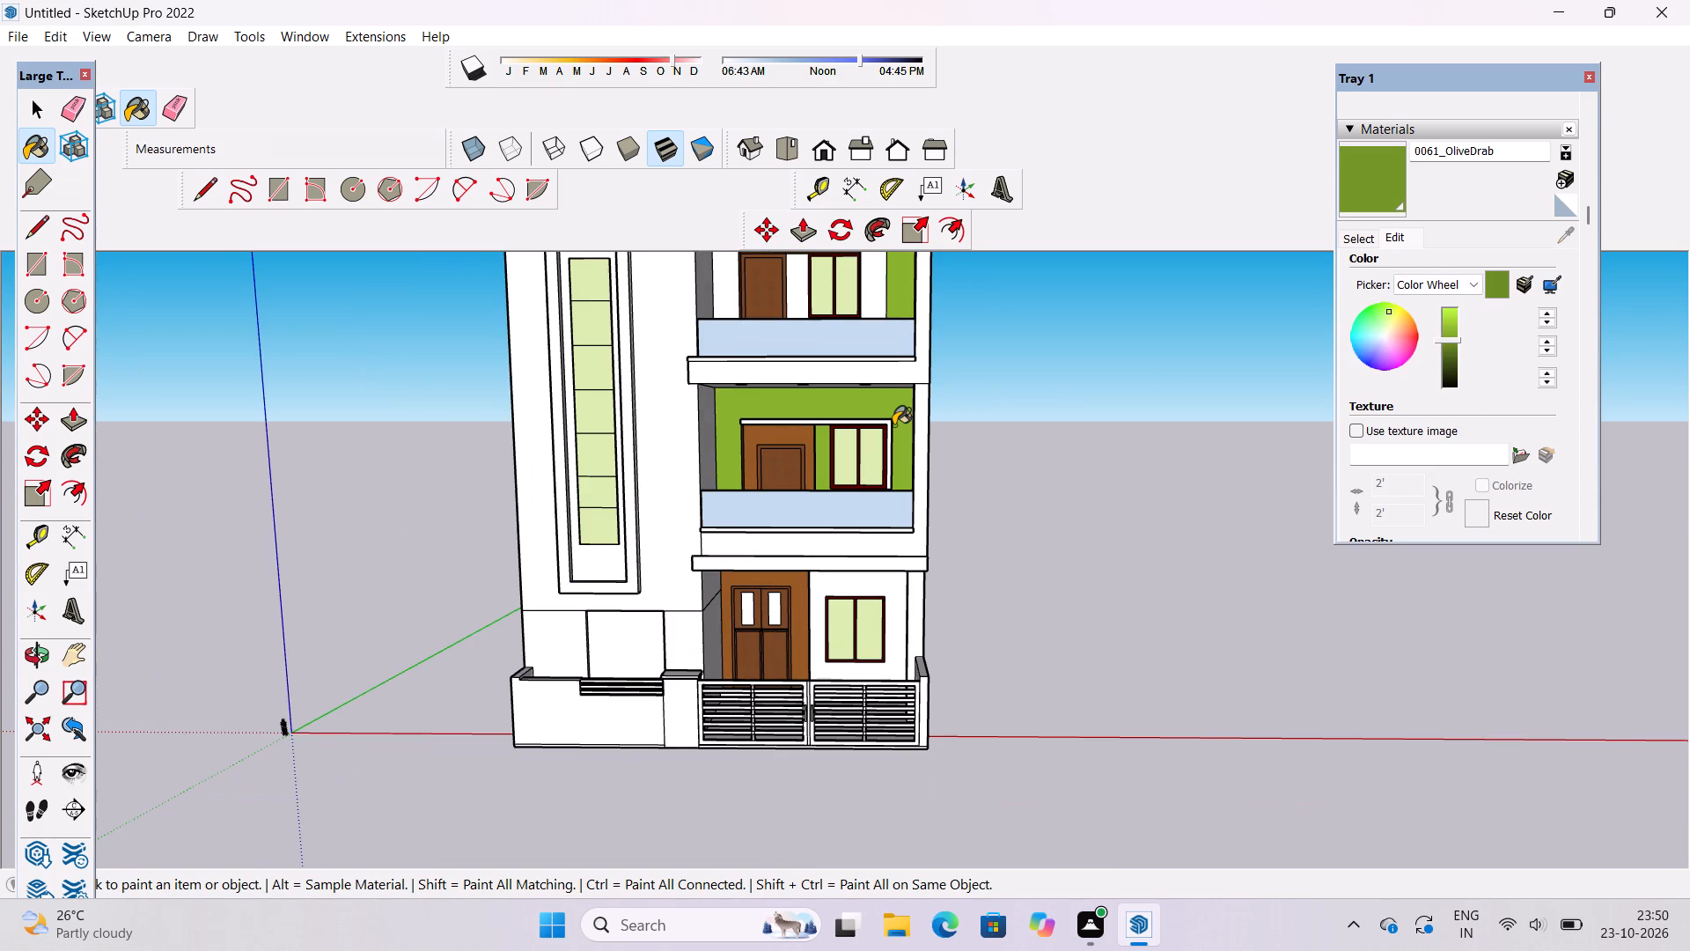
scroll(890, 419, "down", 3)
Paint the top-floor wall section between the door and the window with 0061_OliveDrab.
scroll(795, 277, "up", 13)
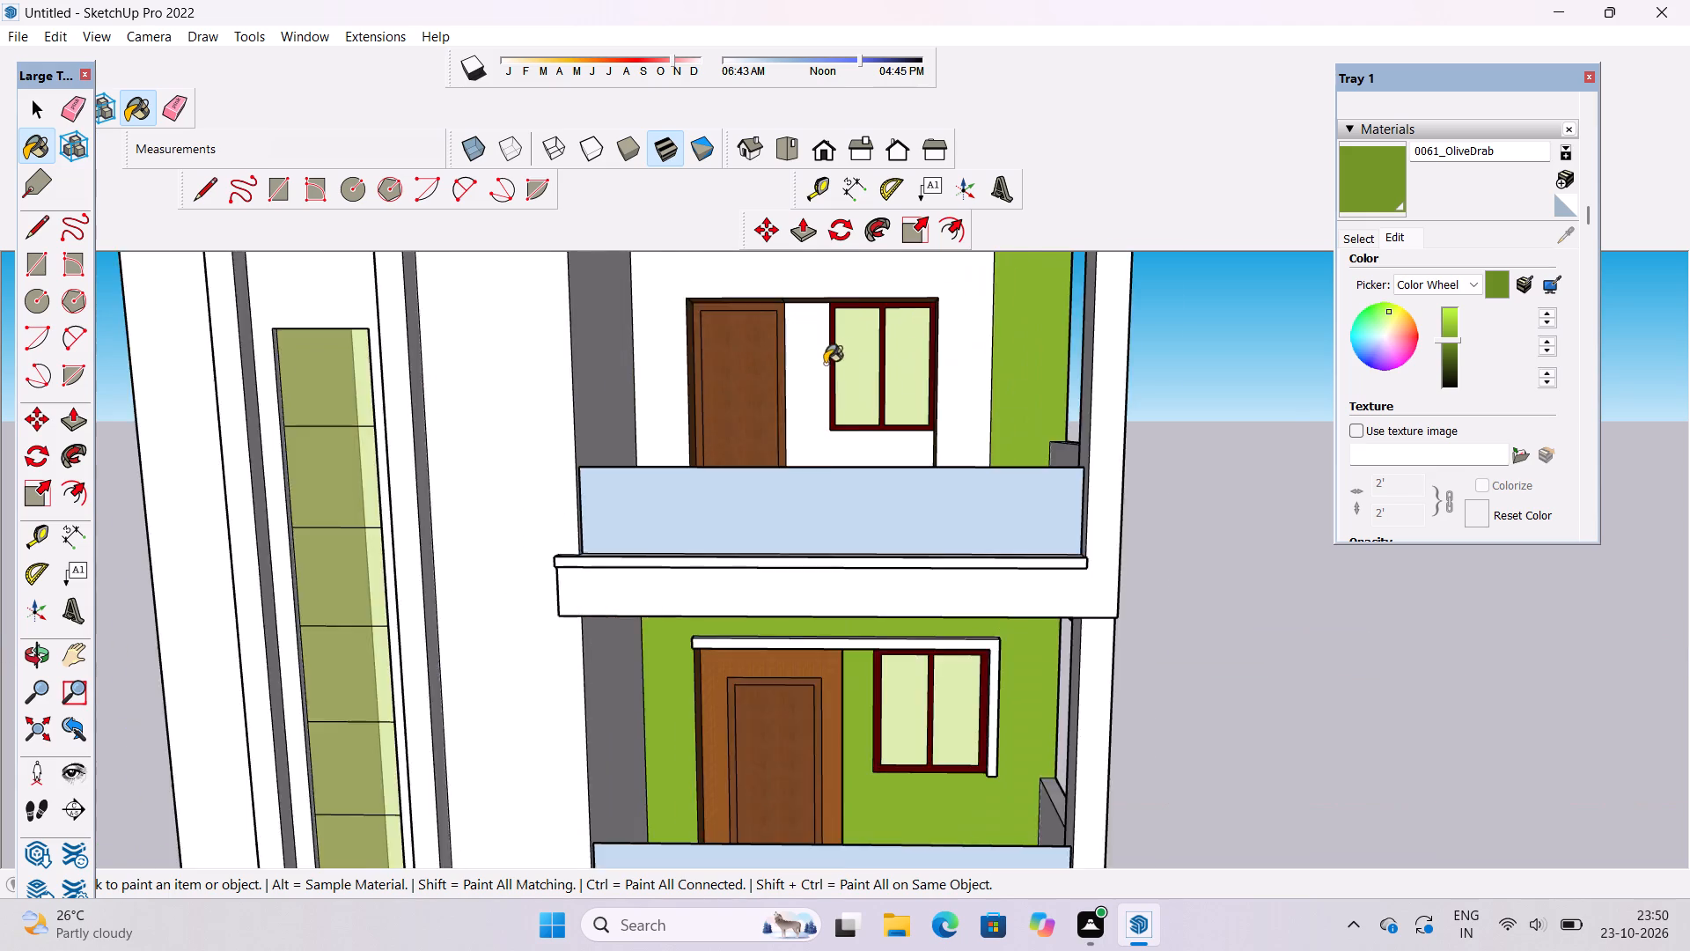
scroll(825, 364, "up", 9)
left_click(817, 344)
scroll(817, 374, "down", 20)
scroll(817, 374, "down", 6)
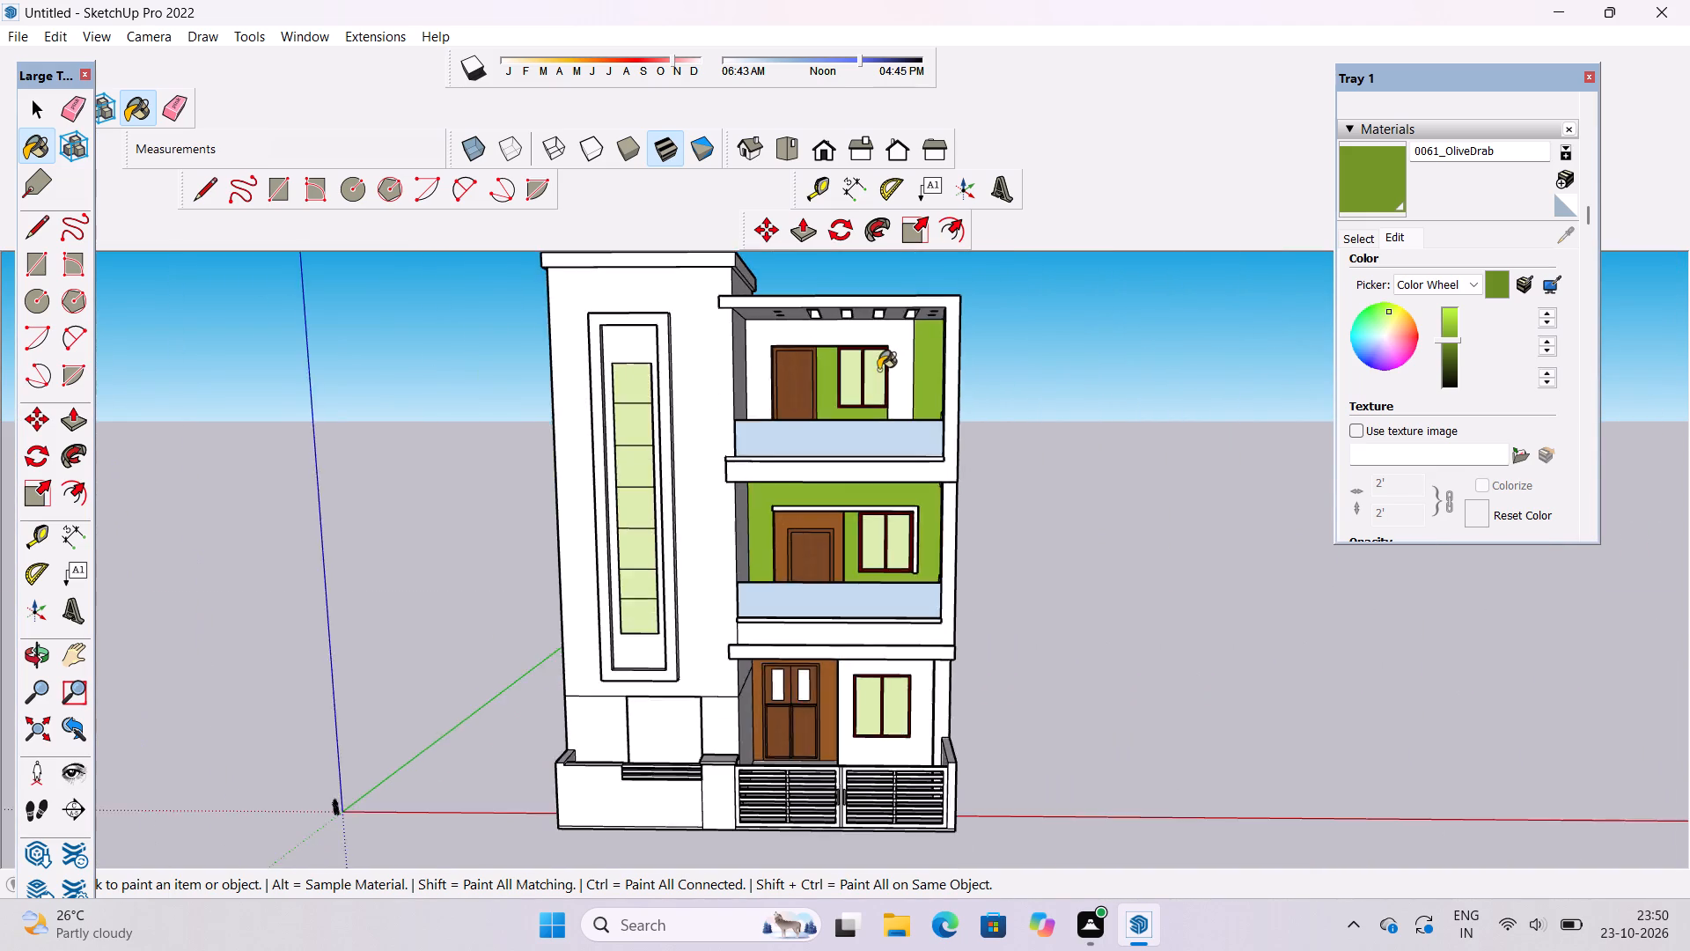
Paint the back face of the recessed panel at the base of the tower with 0061_OliveDrab.
scroll(878, 370, "down", 3)
scroll(744, 441, "down", 3)
scroll(746, 508, "up", 9)
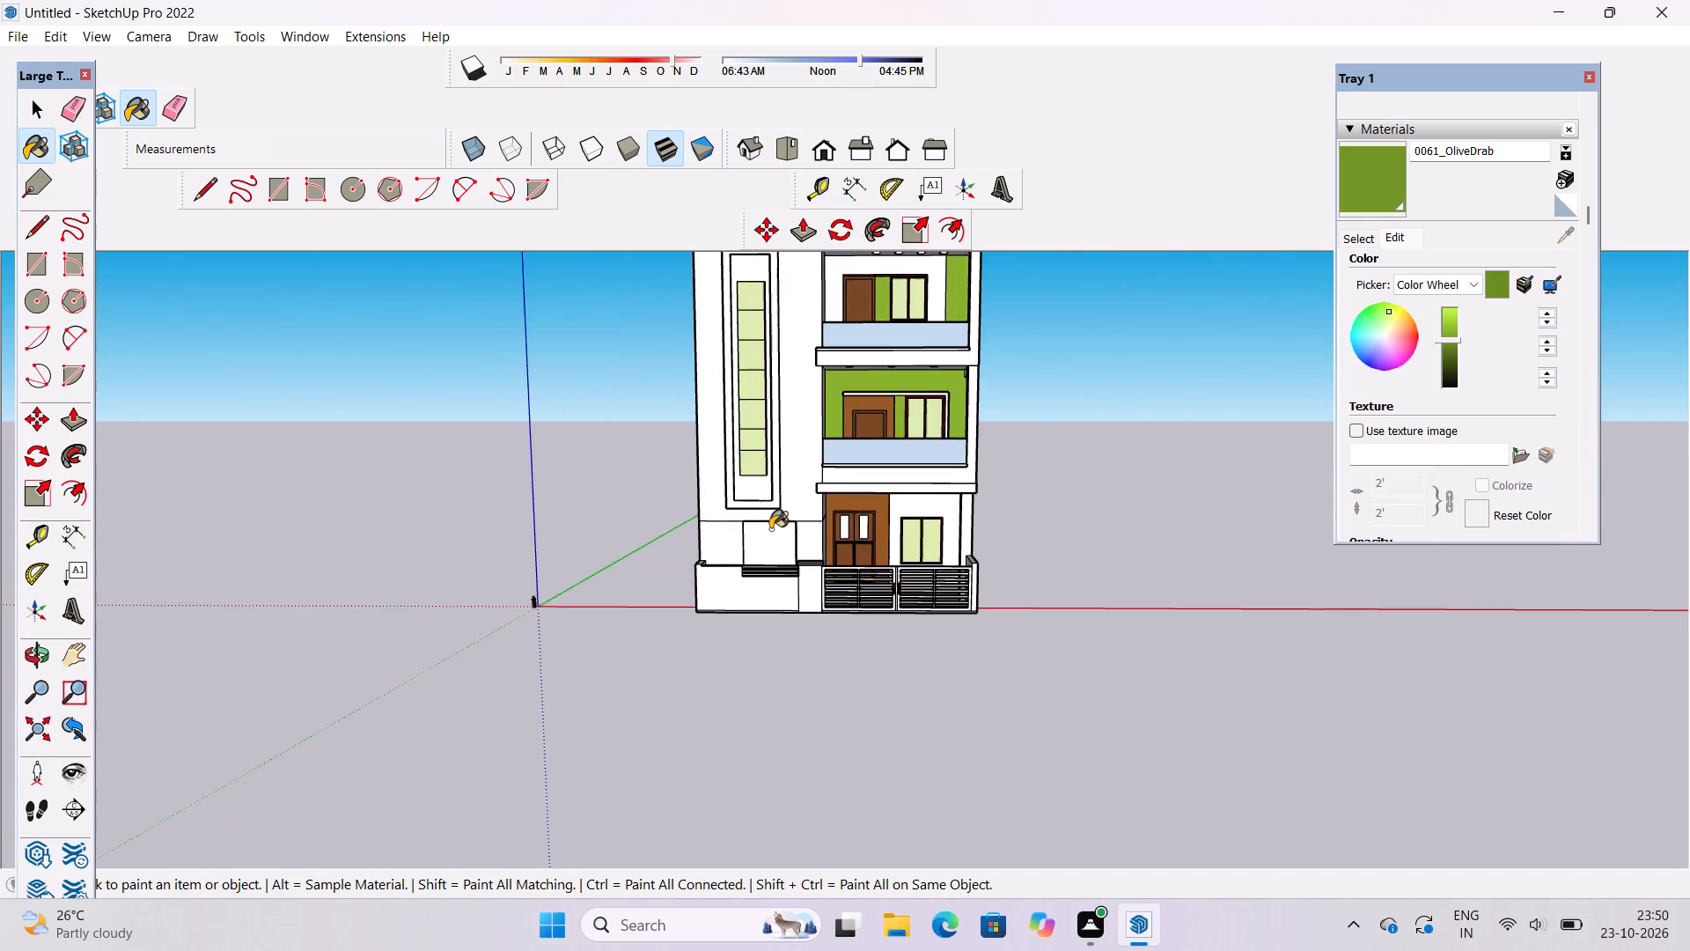
scroll(770, 529, "up", 15)
left_click(777, 539)
Paint the top reveal and the outer side reveal of the tower-base recess with 0061_OliveDrab.
key("o")
left_click_drag(878, 533, 845, 487)
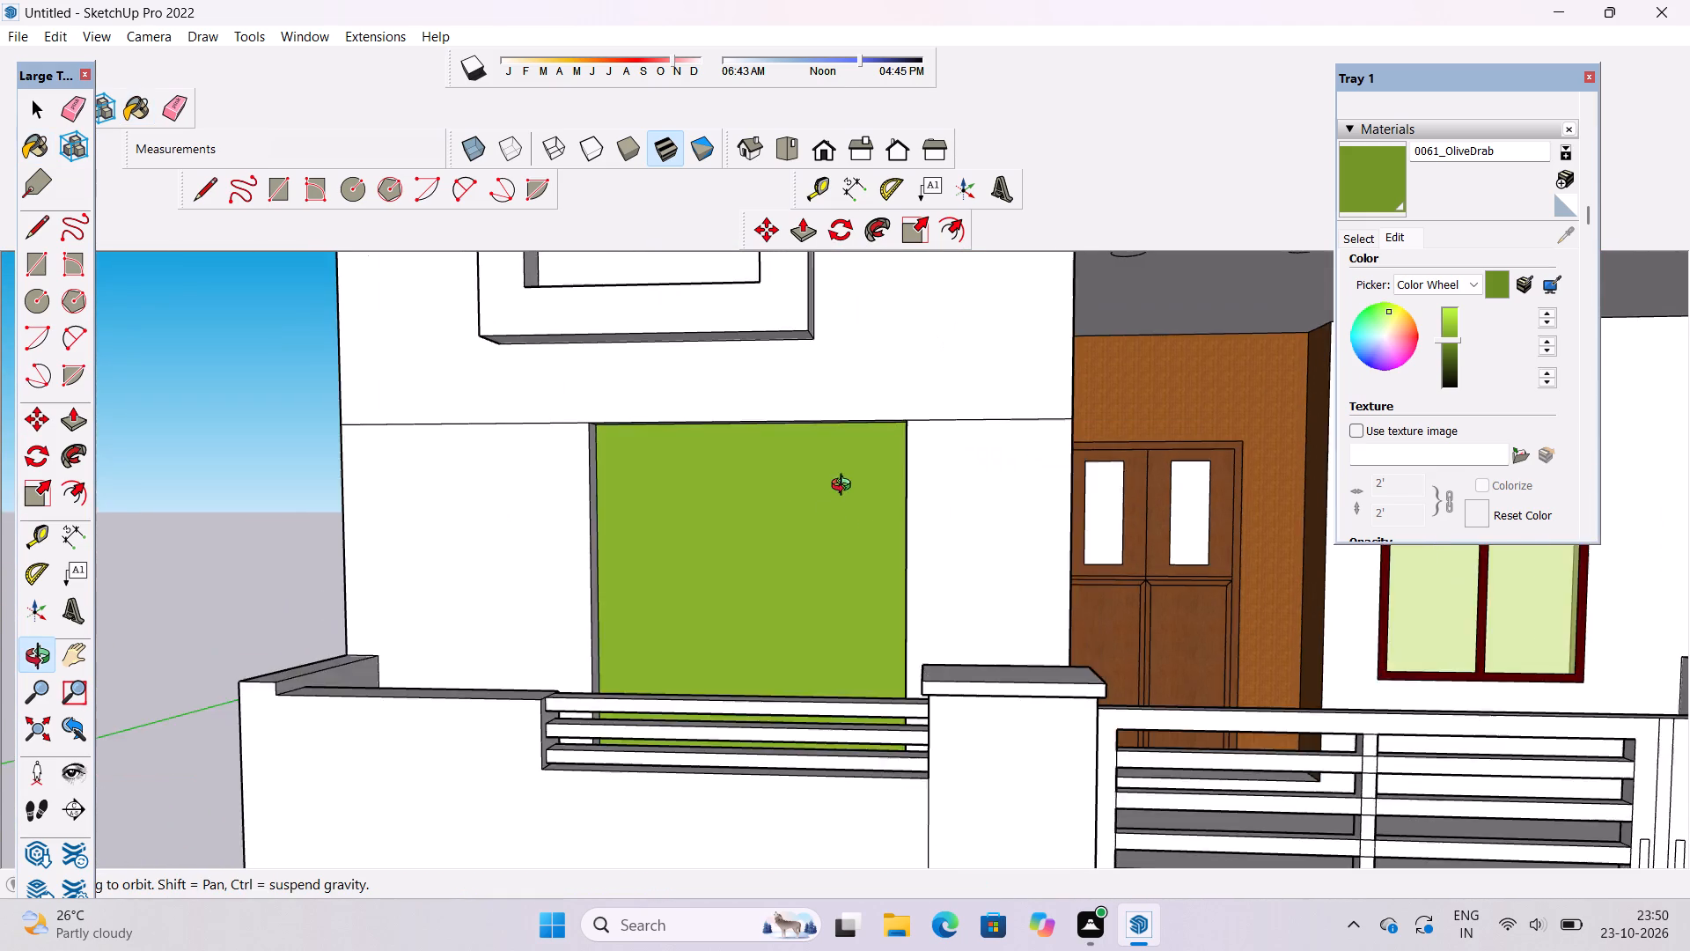
left_click_drag(845, 487, 688, 412)
left_click(1352, 183)
scroll(643, 521, "up", 4)
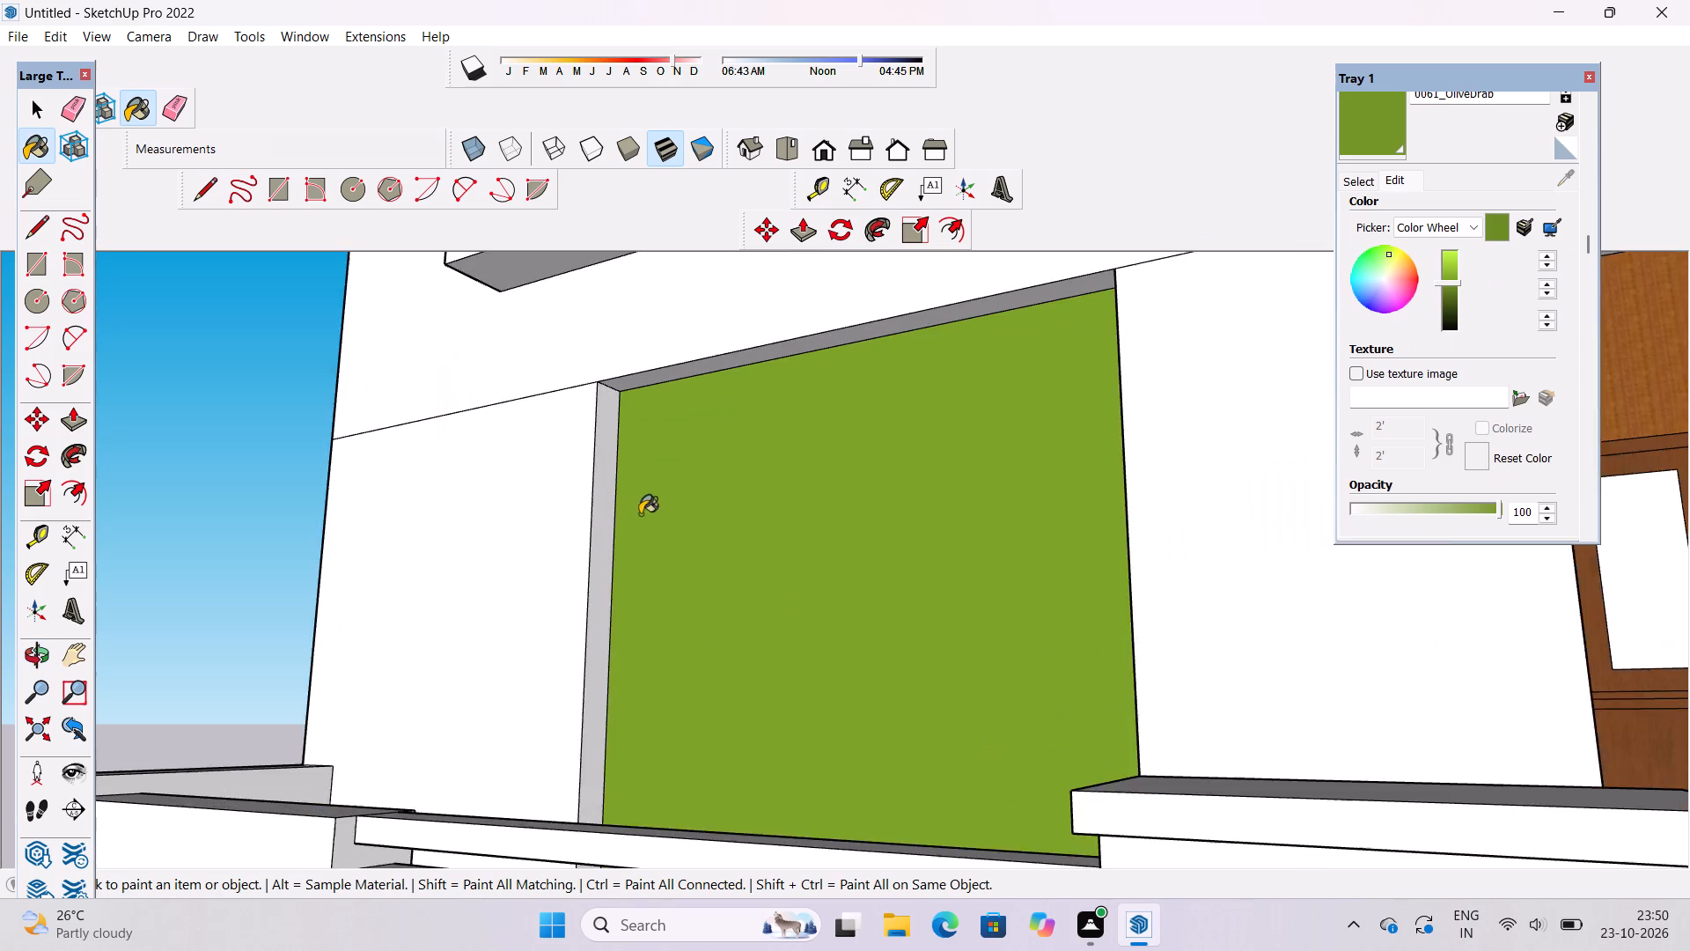
scroll(640, 514, "up", 7)
left_click_drag(590, 451, 596, 441)
left_click(672, 316)
left_click(689, 293)
Paint the remaining side reveal of the tower-base recess, nearest the entrance door, with 0061_OliveDrab.
scroll(713, 406, "down", 3)
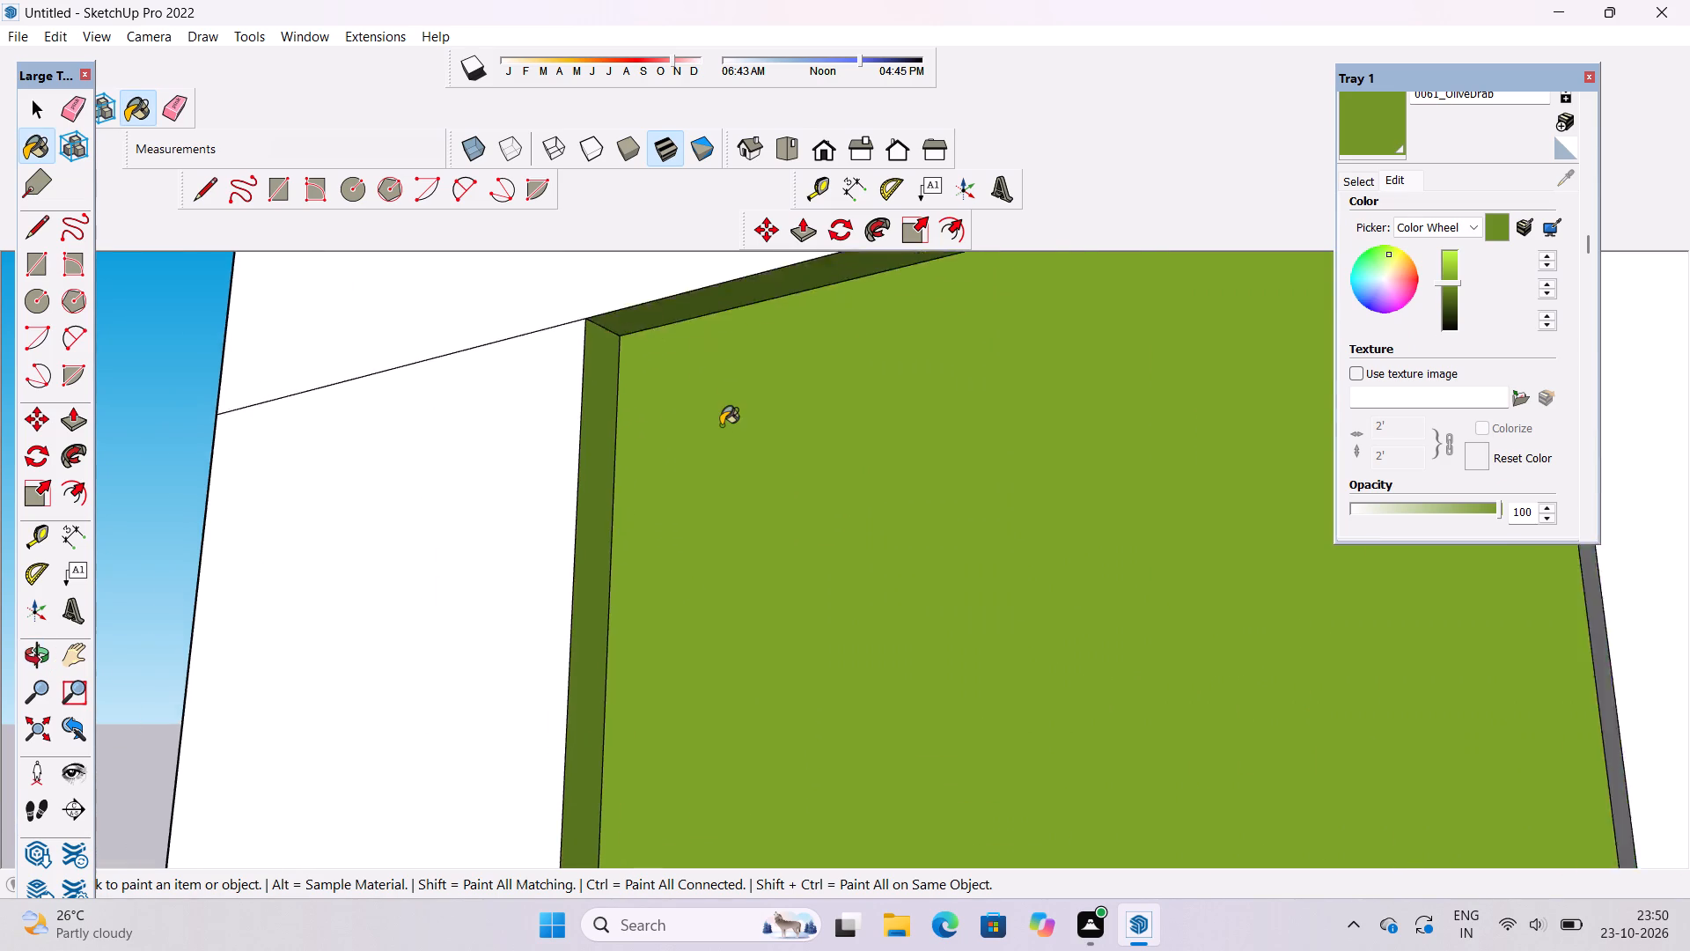
scroll(721, 425, "down", 4)
key("o")
left_click_drag(705, 453, 1019, 720)
left_click_drag(929, 654, 915, 767)
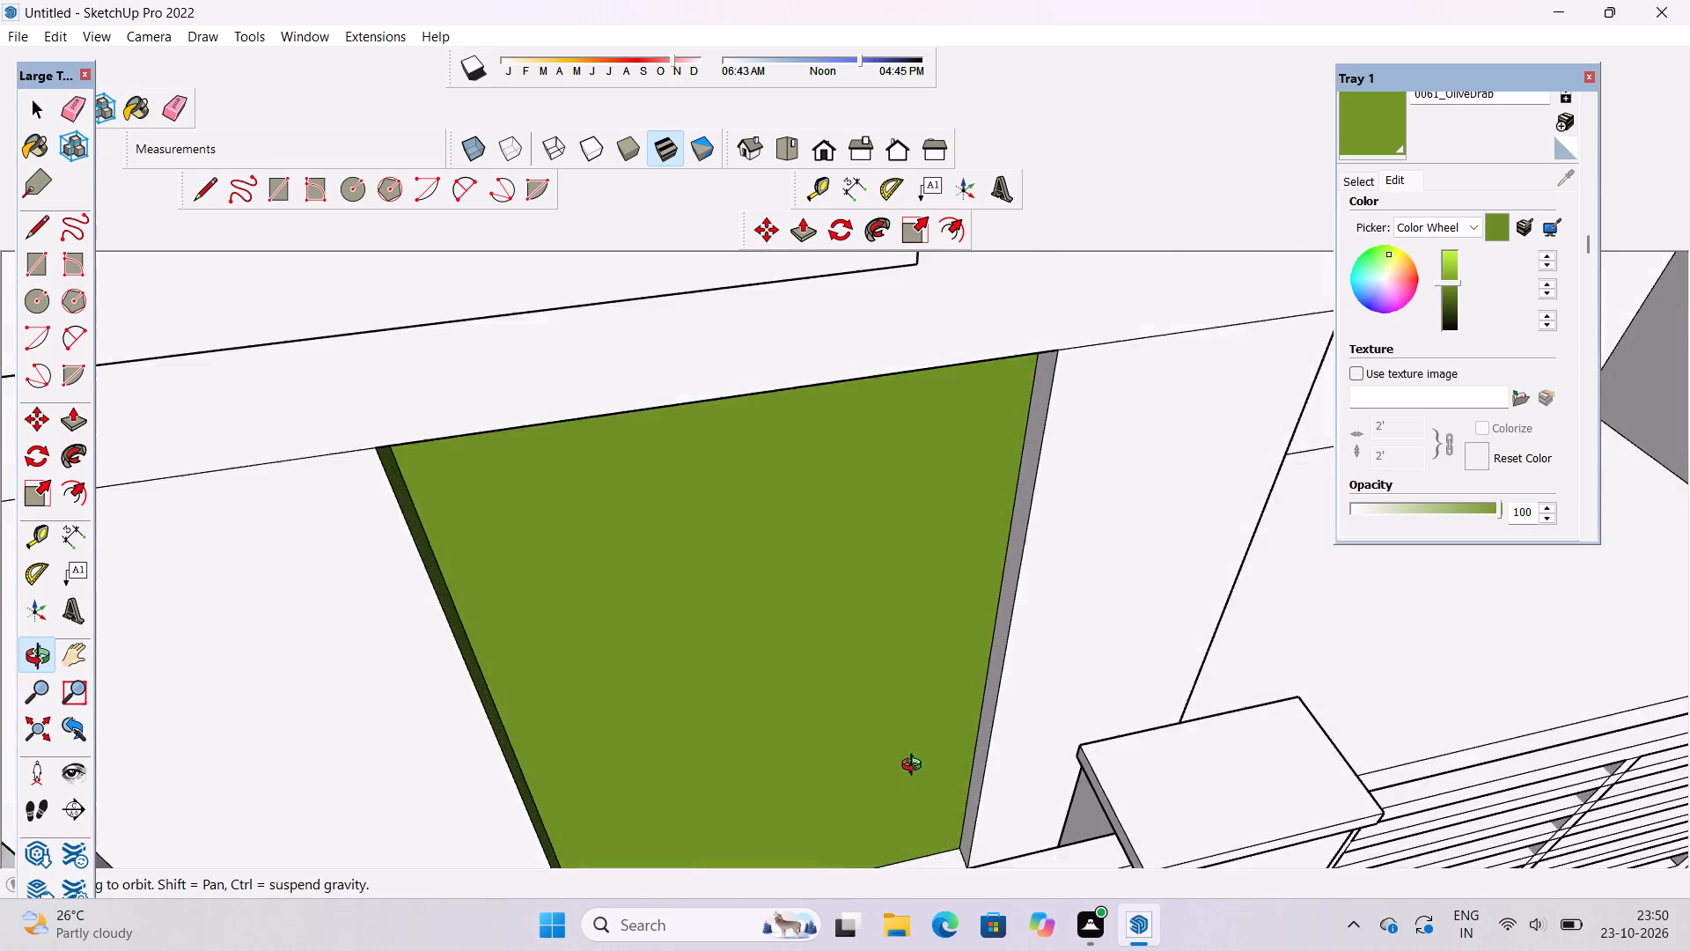
left_click_drag(915, 767, 970, 570)
left_click(1369, 122)
scroll(1049, 418, "up", 5)
left_click(1090, 329)
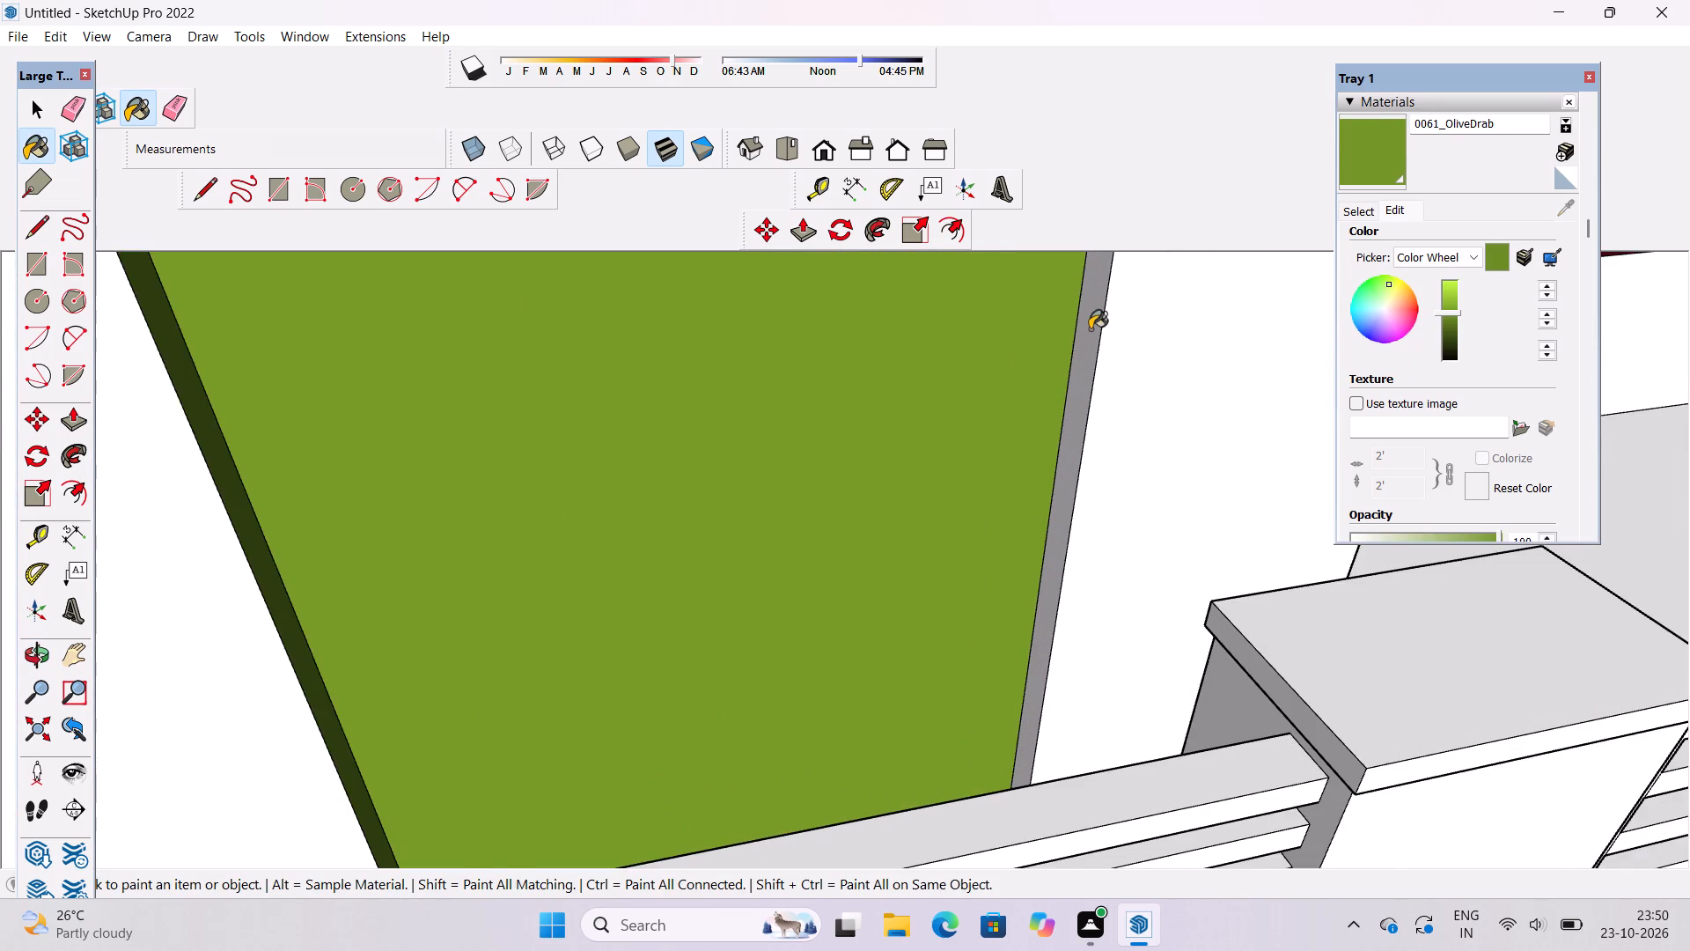
Paint the recessed surface surrounding the tower's vertical glazing strip with 0061_OliveDrab.
scroll(892, 603, "down", 12)
key("o")
left_click_drag(949, 641, 907, 492)
scroll(896, 475, "down", 5)
left_click_drag(895, 475, 879, 502, "shift")
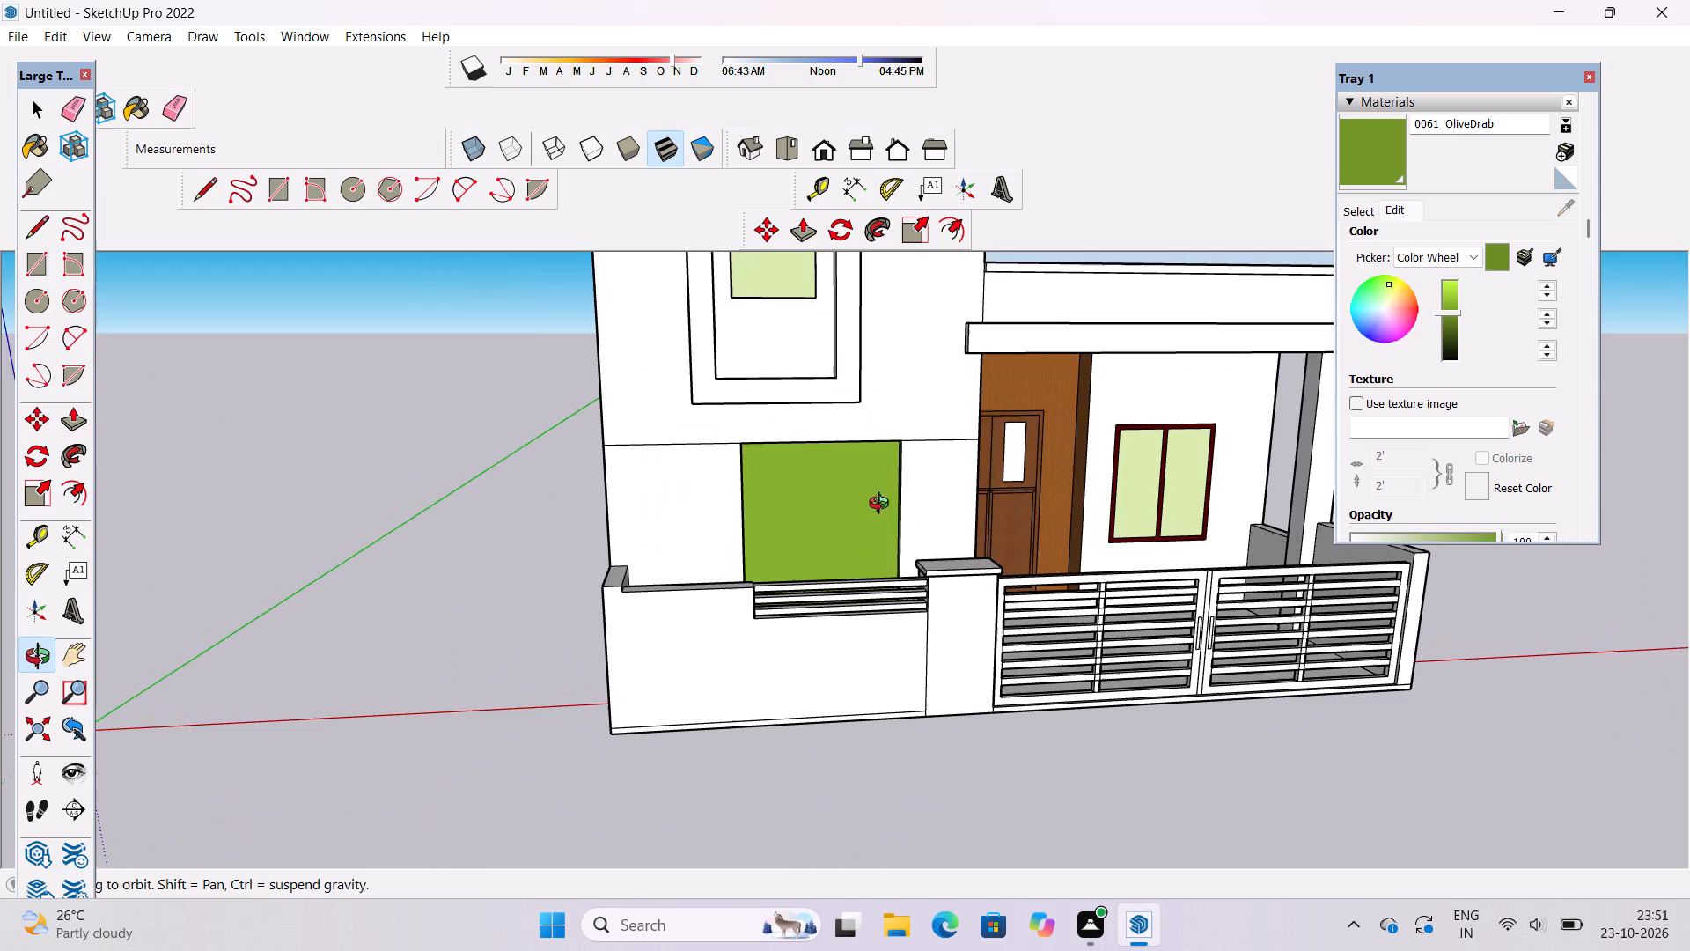
left_click_drag(920, 503, 851, 498)
scroll(836, 490, "down", 5)
left_click_drag(836, 497, 836, 562, "shift")
left_click_drag(836, 606, 836, 642, "shift")
scroll(804, 456, "up", 4)
left_click_drag(808, 459, 855, 732, "shift")
scroll(849, 704, "down", 2)
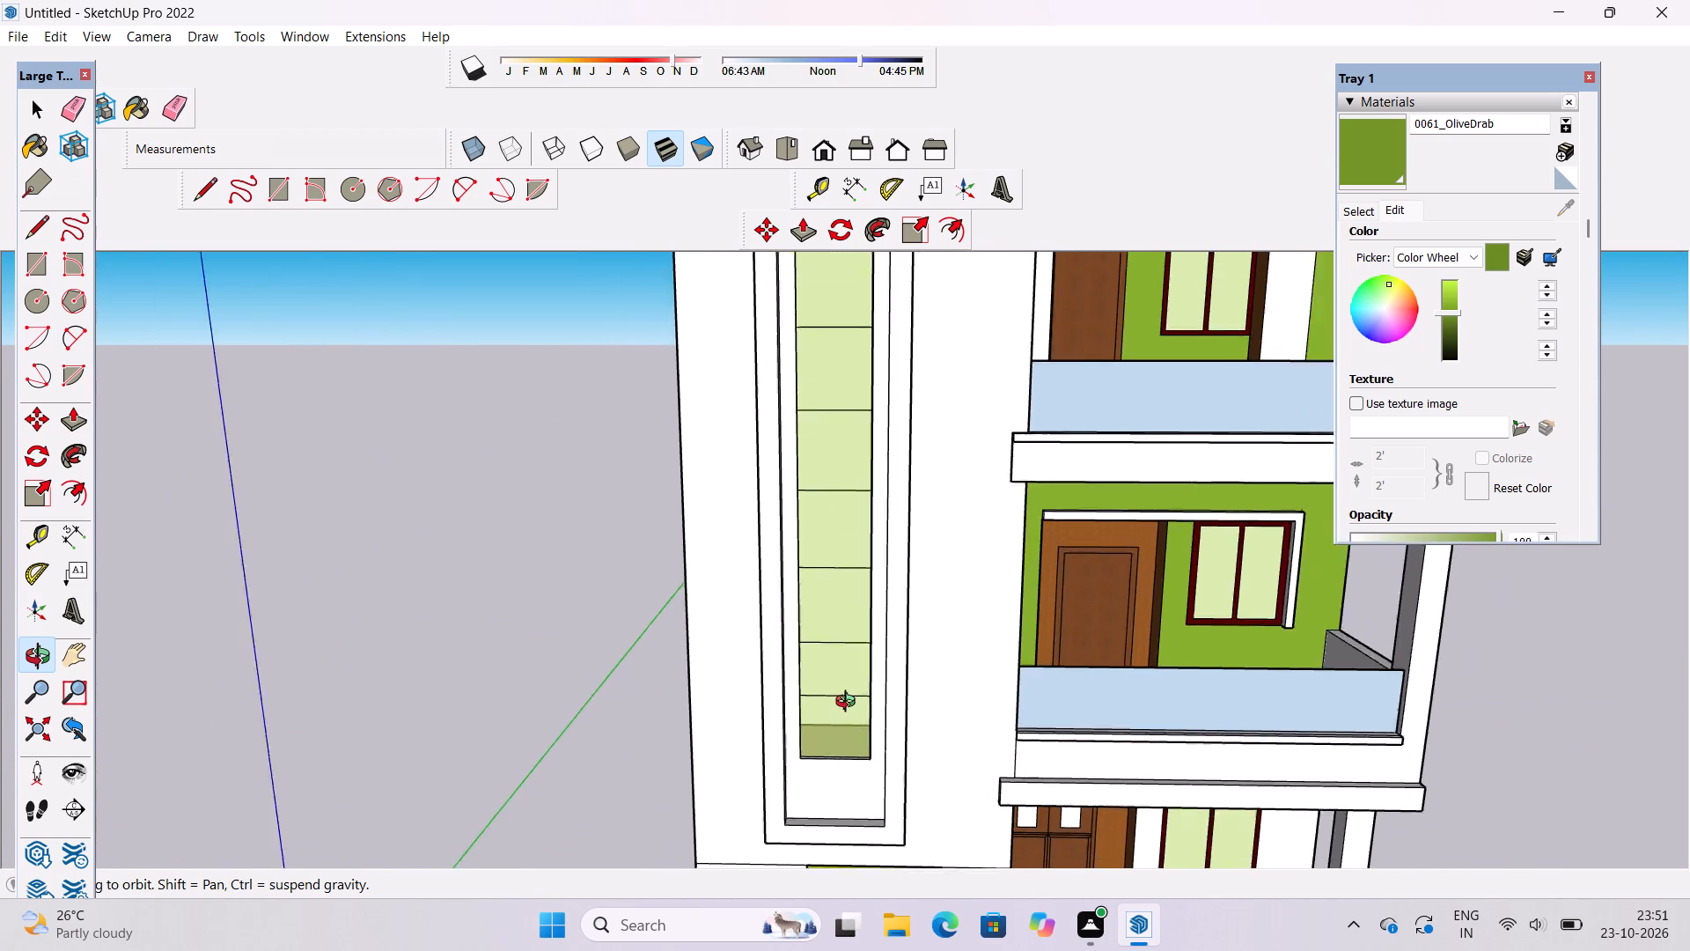
scroll(849, 704, "down", 3)
left_click(1383, 151)
scroll(835, 775, "up", 5)
left_click(848, 758)
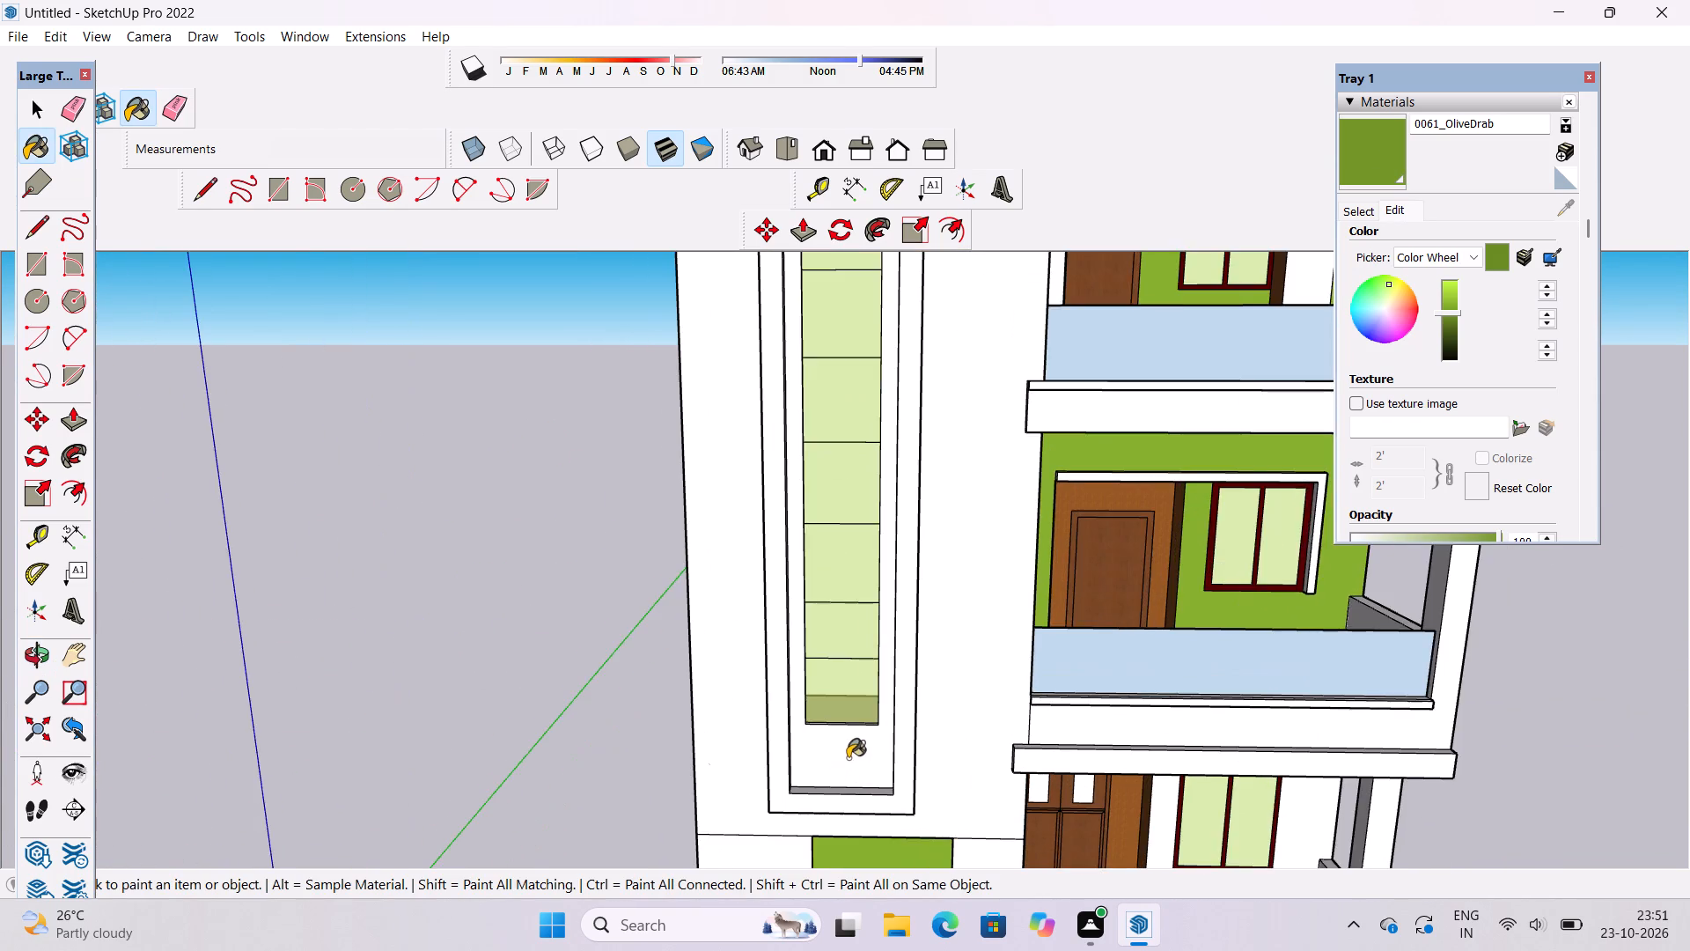
Examine the whole house with the green surfaces from the front and side angles.
scroll(848, 756, "down", 6)
scroll(847, 792, "up", 1)
scroll(769, 622, "down", 3)
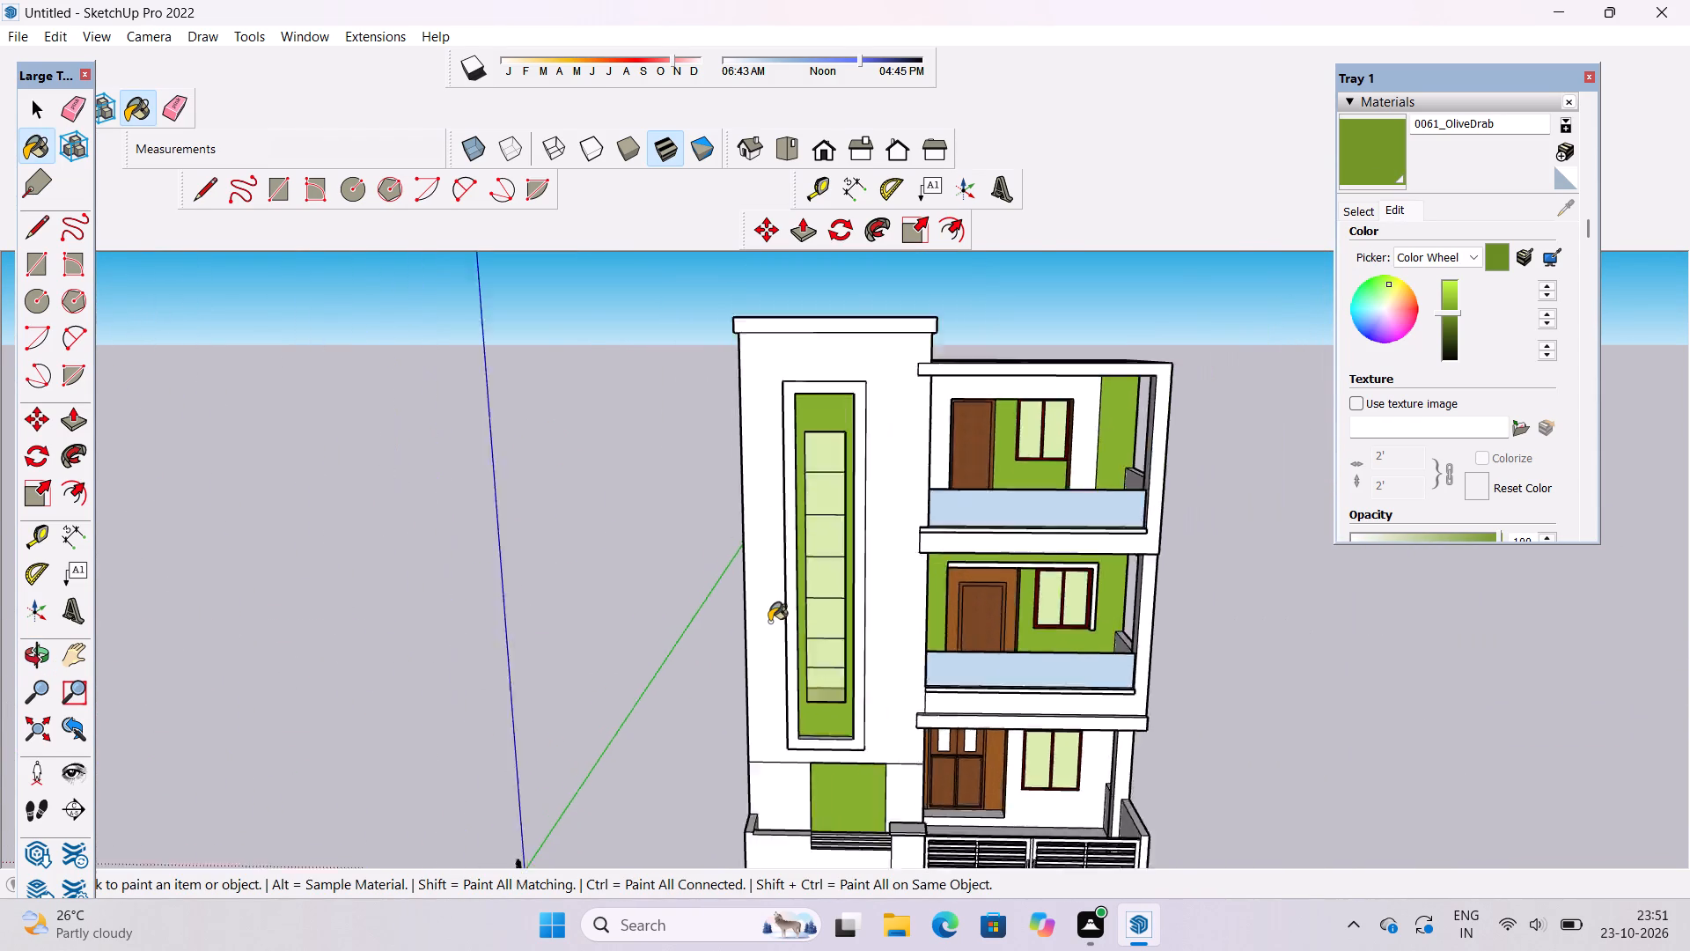
scroll(769, 622, "down", 6)
key("o")
left_click_drag(827, 689, 803, 572, "shift")
left_click_drag(804, 567, 814, 634, "shift")
left_click_drag(937, 637, 885, 528)
left_click_drag(1003, 562, 820, 602)
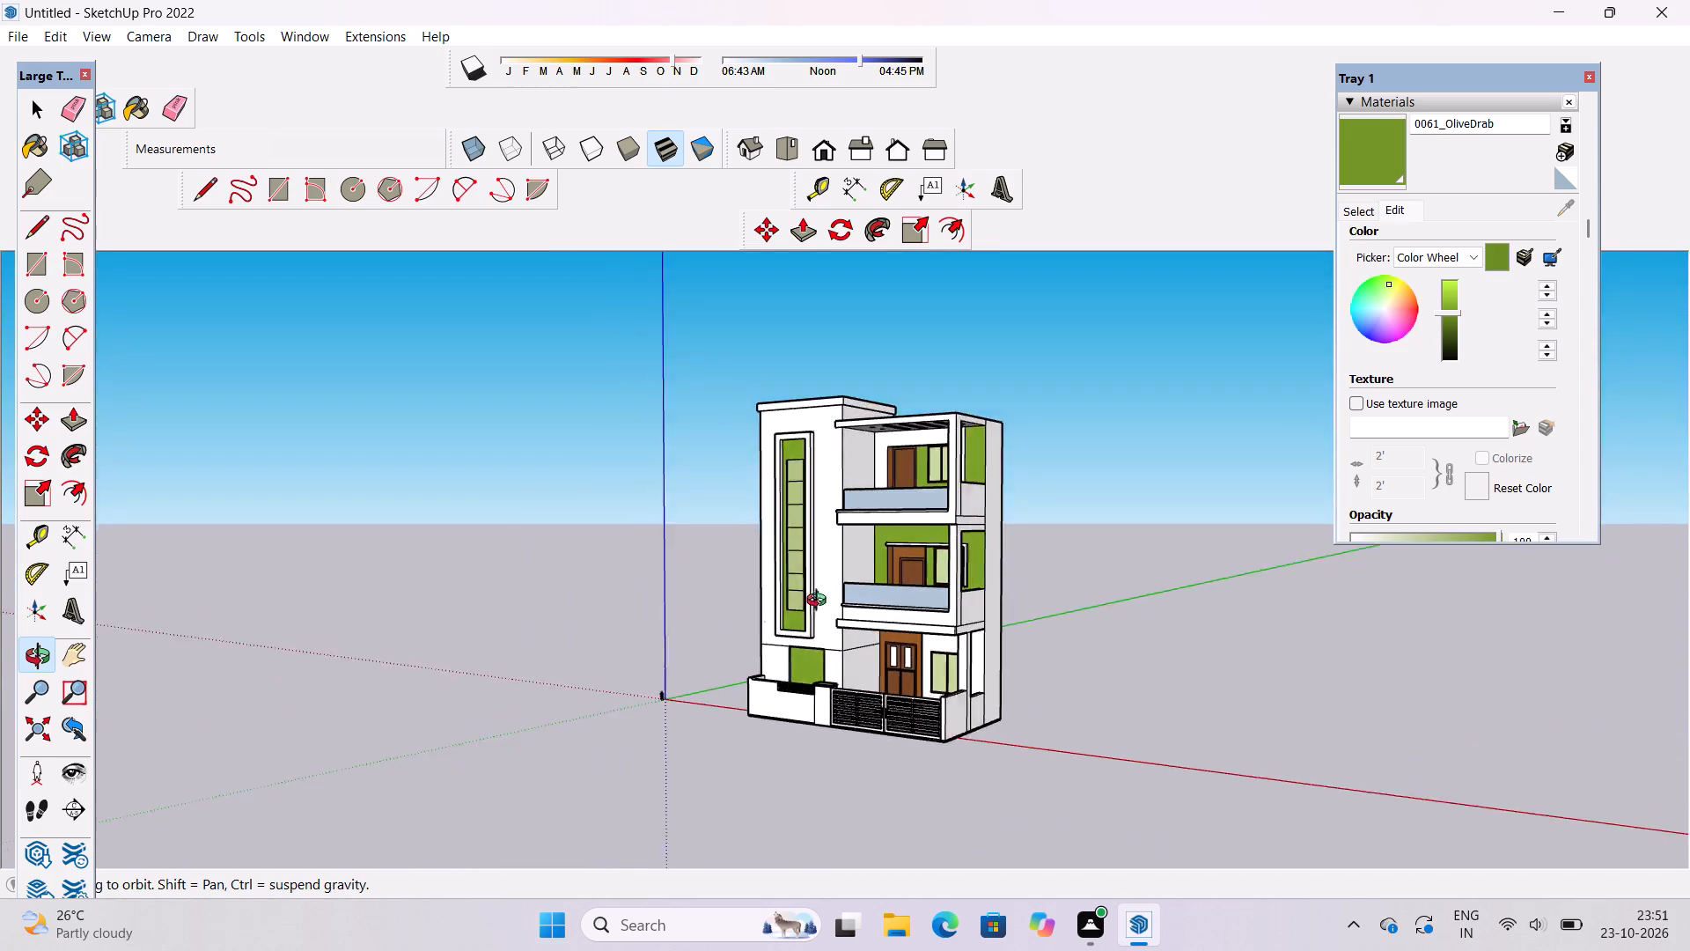
left_click_drag(820, 602, 907, 648)
left_click_drag(905, 645, 832, 688, "shift")
scroll(817, 648, "down", 3)
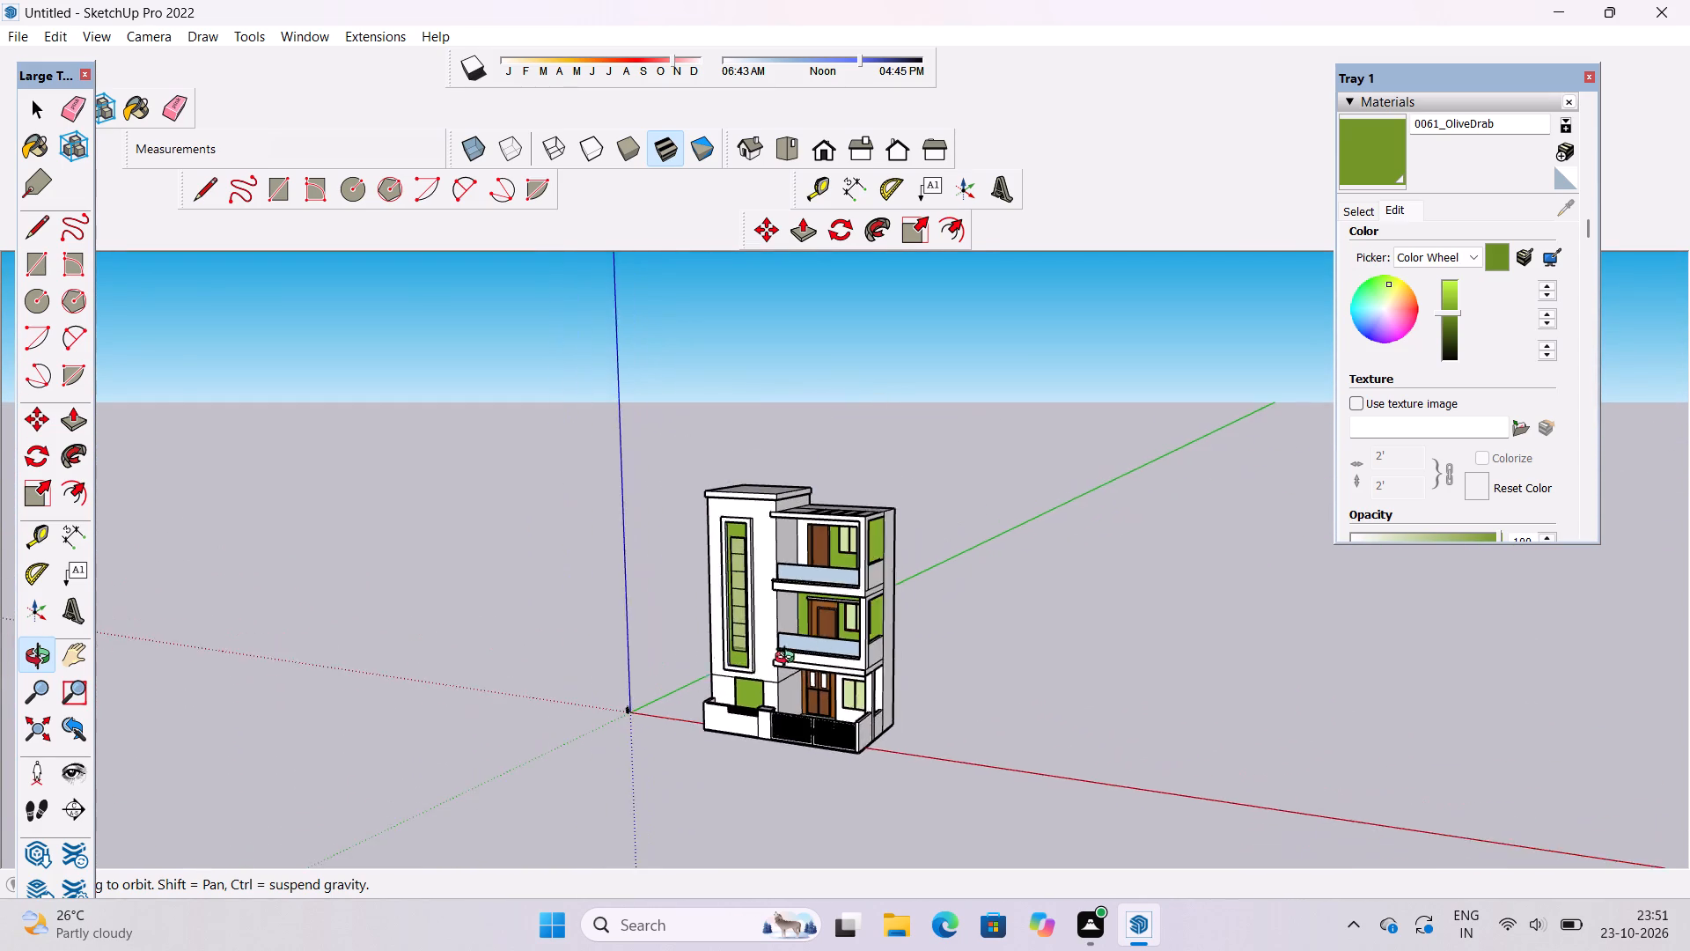
Paint the white wall panel beside the olive-green tower-base panel, on its outer side, with 0060_GrassGreen.
left_click_drag(764, 669, 879, 676)
left_click_drag(862, 665, 871, 614)
left_click_drag(852, 618, 910, 601, "shift")
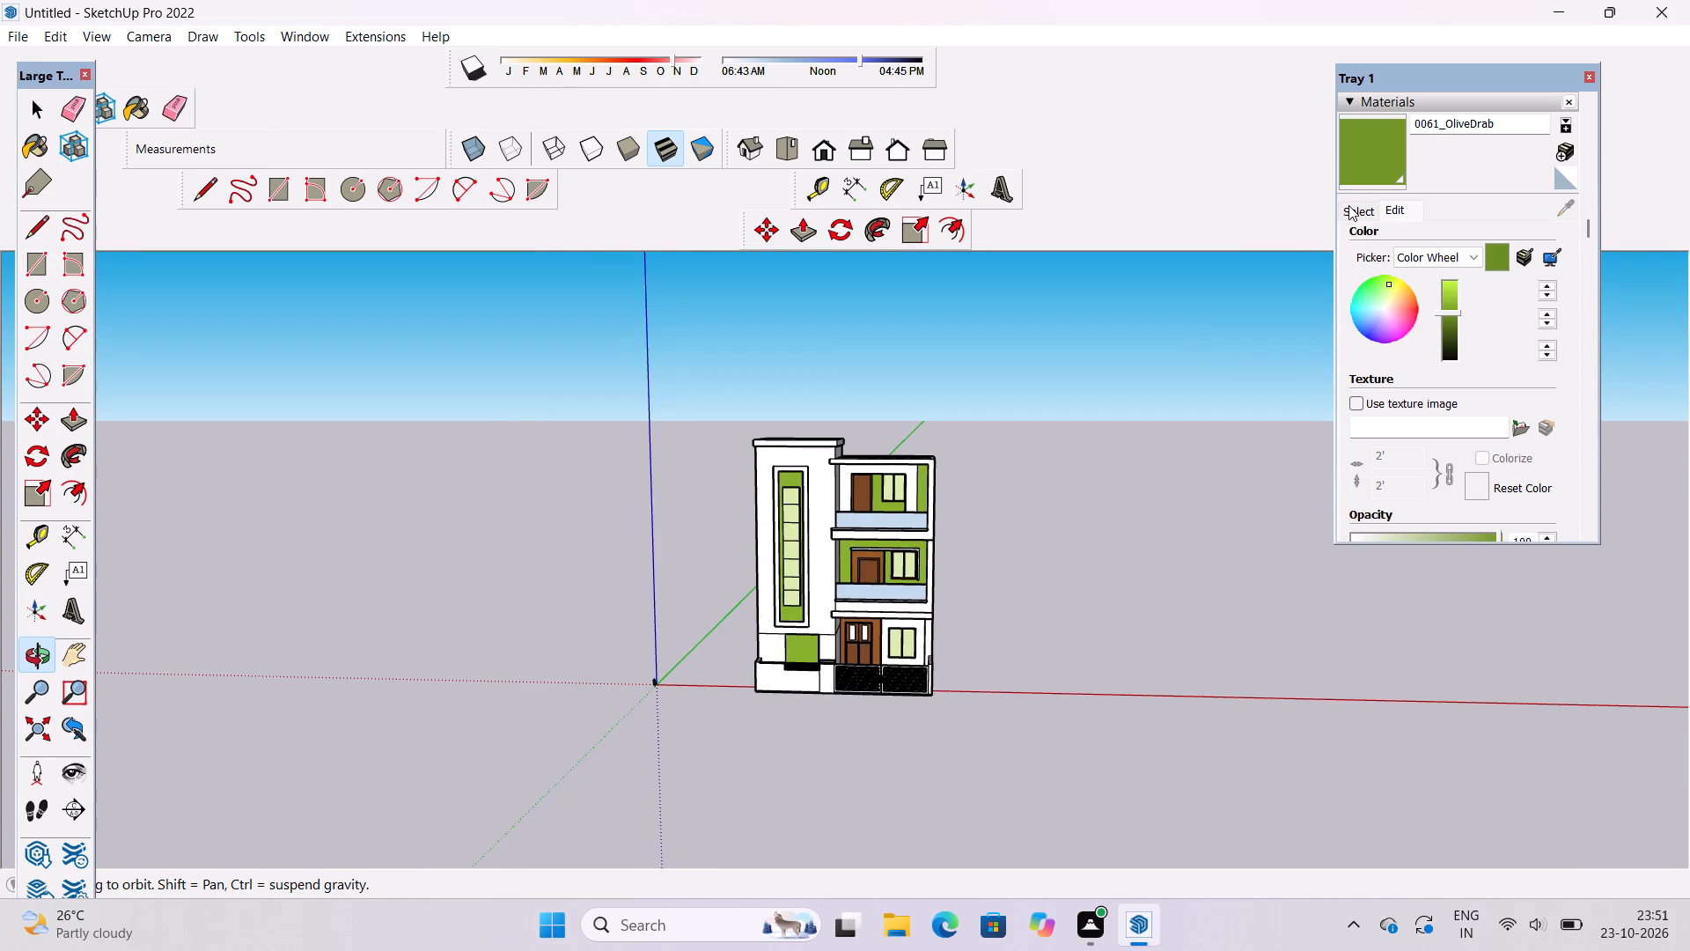
scroll(1360, 214, "up", 1)
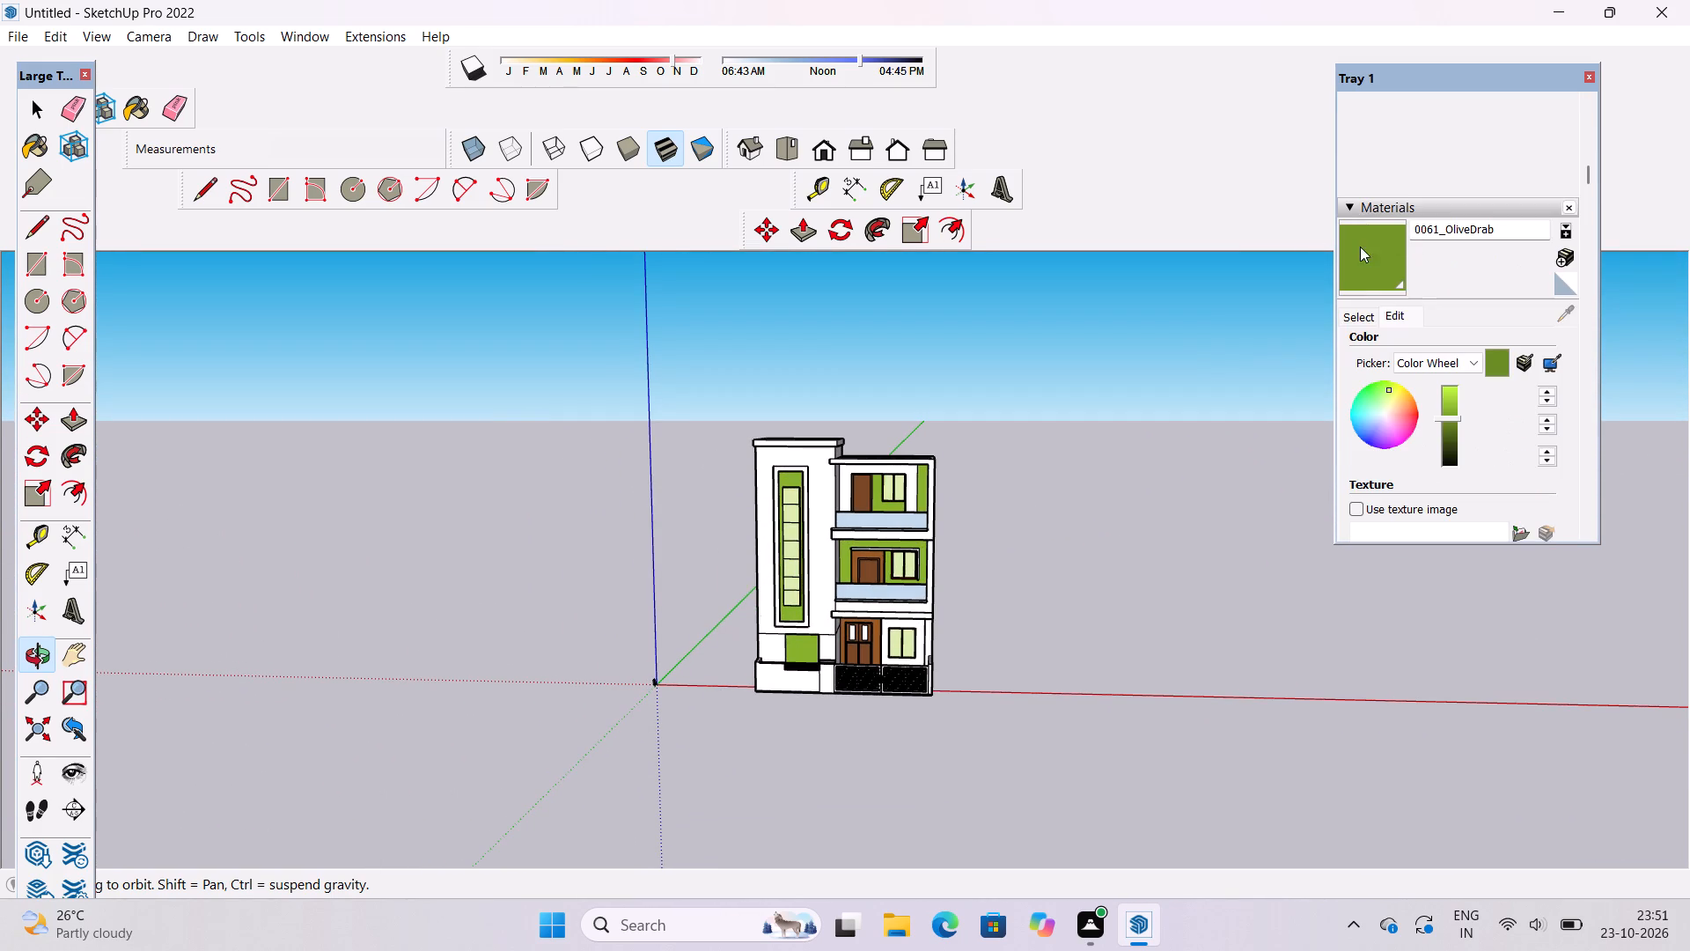
left_click(1361, 314)
scroll(1375, 232, "down", 2)
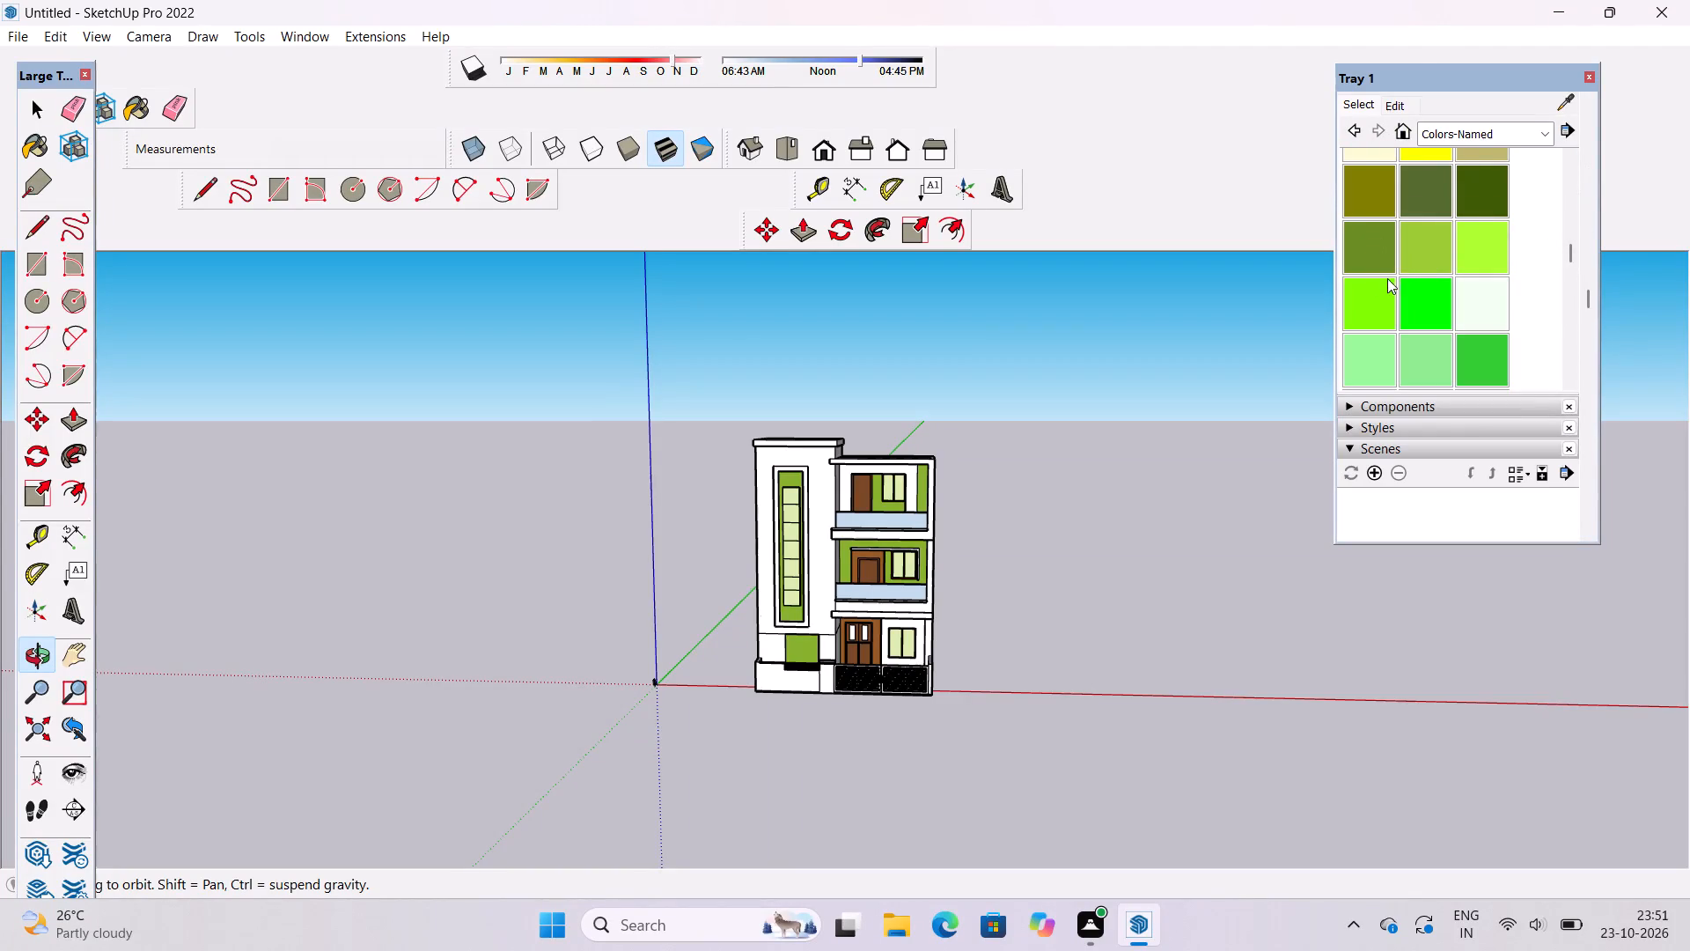
left_click(1478, 182)
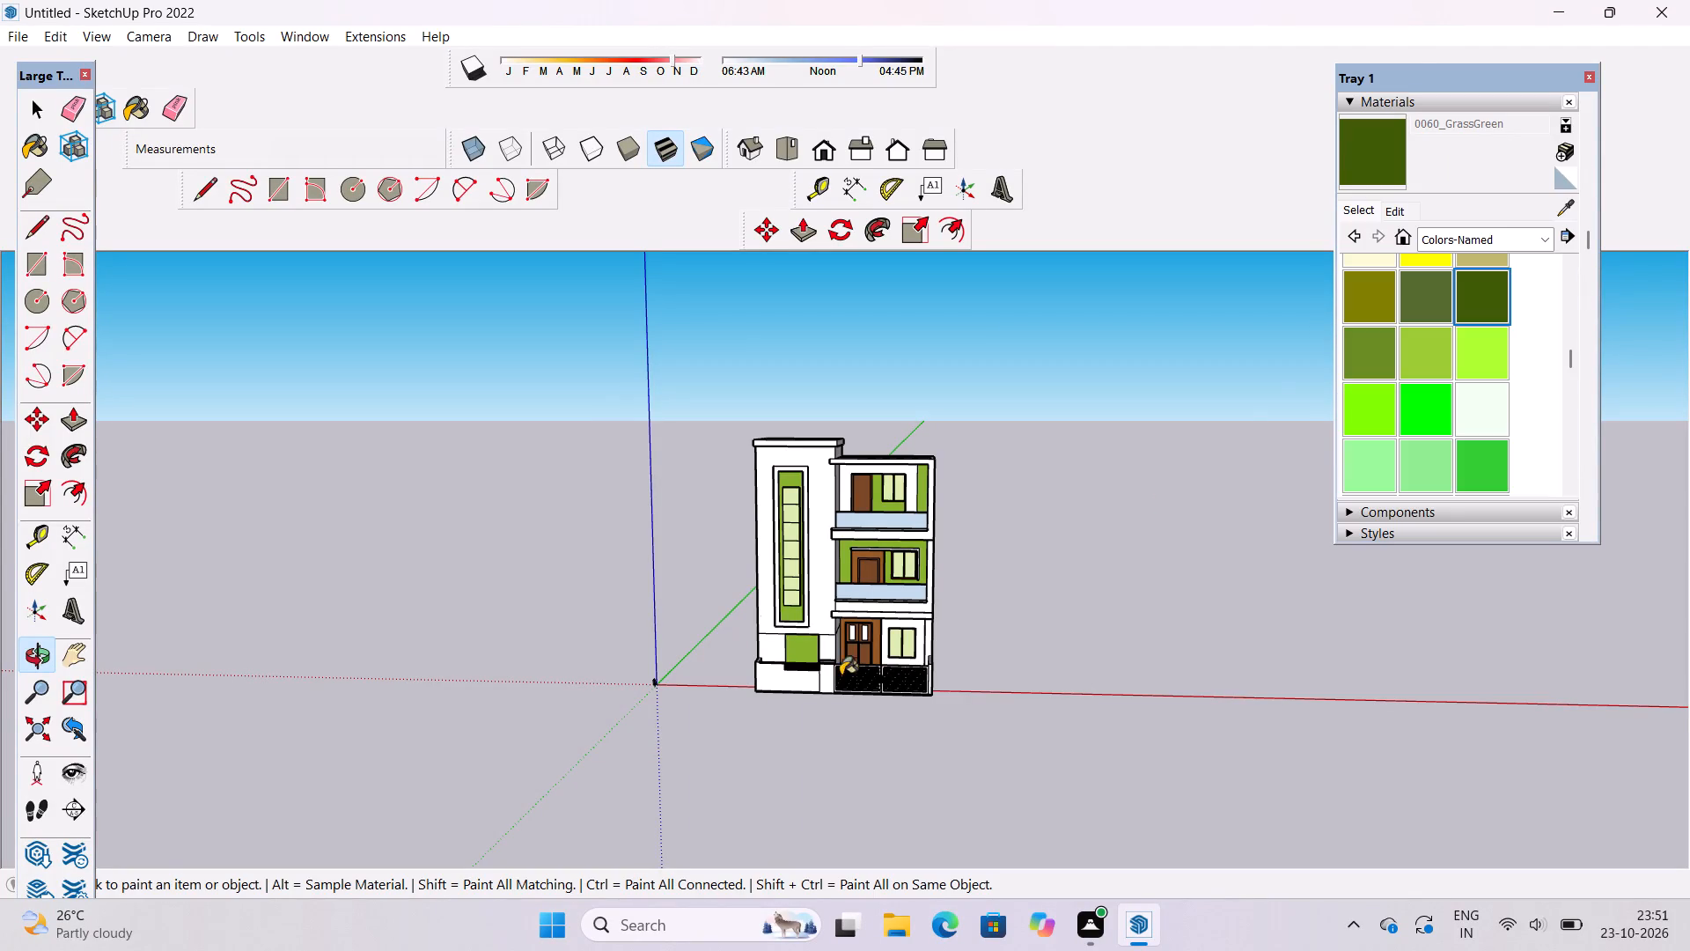
scroll(832, 677, "up", 20)
scroll(832, 677, "up", 2)
left_click(654, 562)
Paint the top-floor balcony's back wall, around the door and window, with 0057_DarkKhaki.
scroll(685, 475, "down", 6)
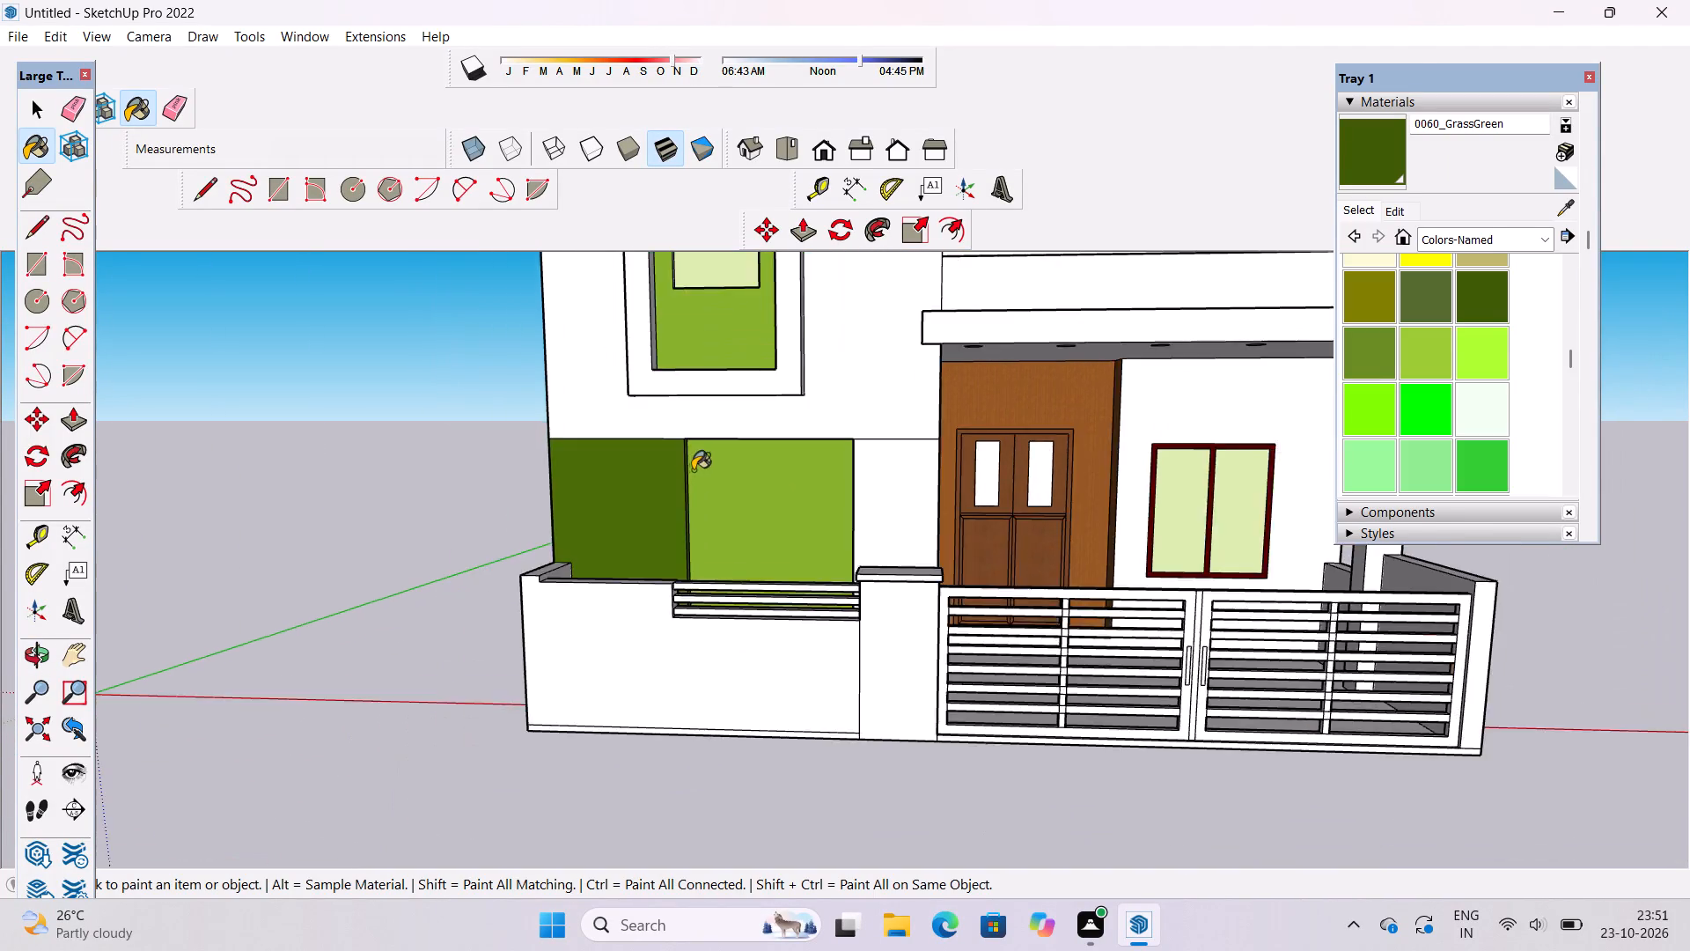
scroll(693, 470, "down", 5)
scroll(1002, 591, "down", 9)
scroll(857, 569, "up", 1)
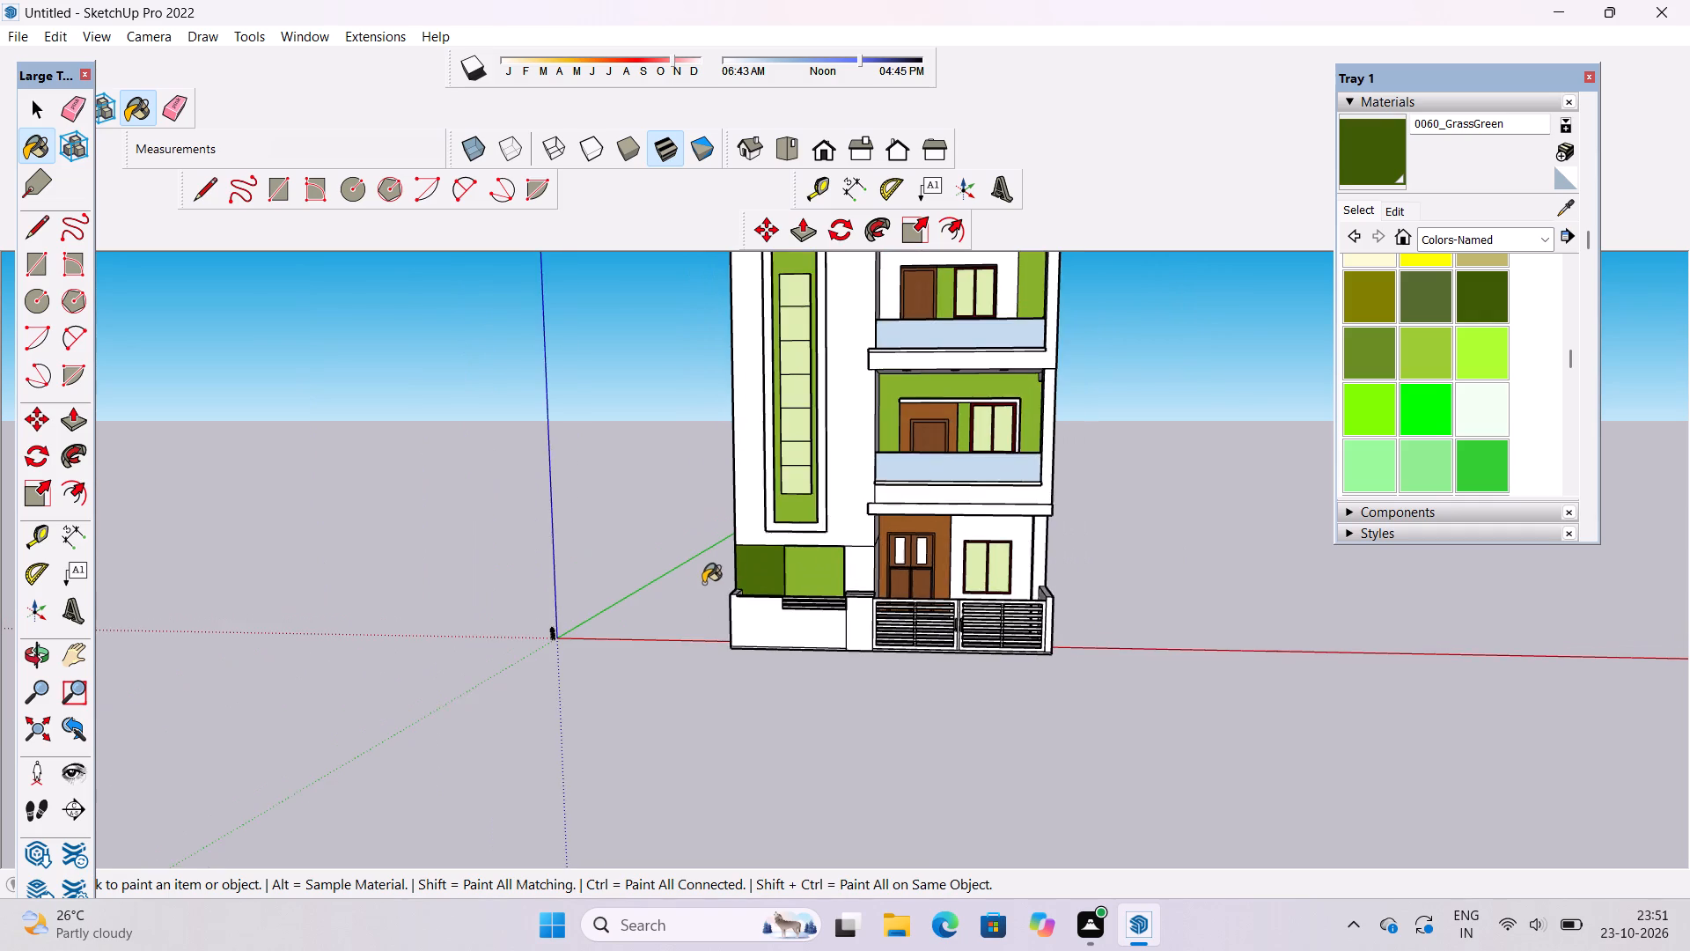
scroll(697, 586, "down", 4)
scroll(697, 586, "up", 2)
scroll(627, 538, "down", 4)
scroll(940, 504, "up", 1)
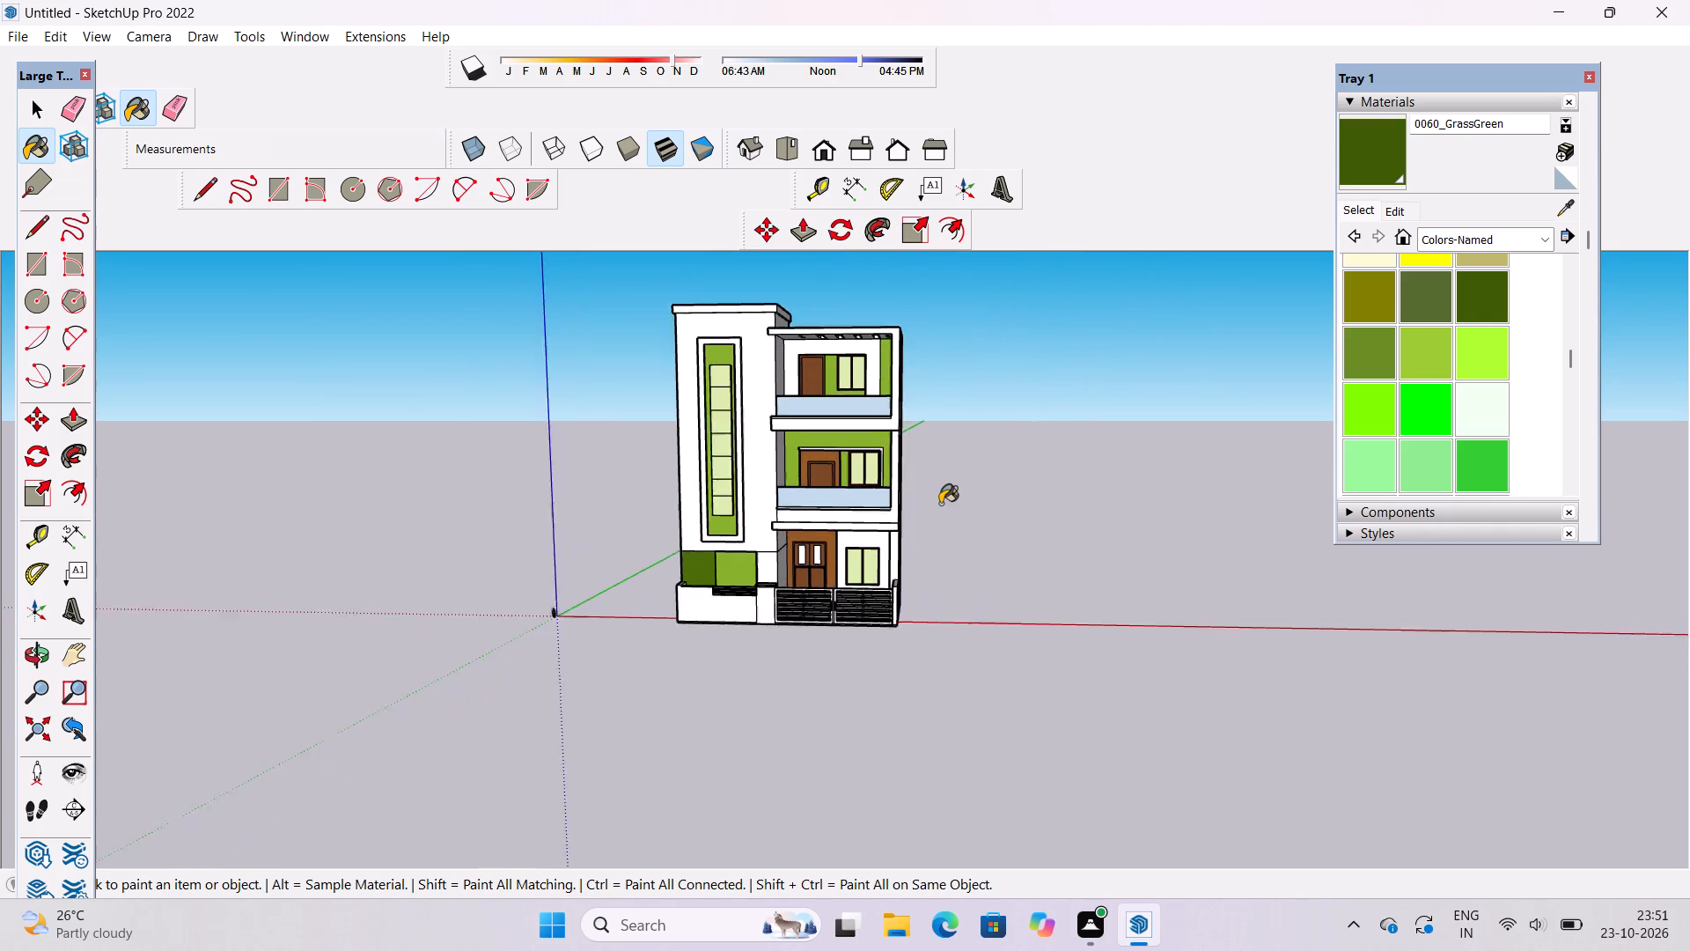
scroll(940, 504, "up", 2)
scroll(1431, 354, "up", 1)
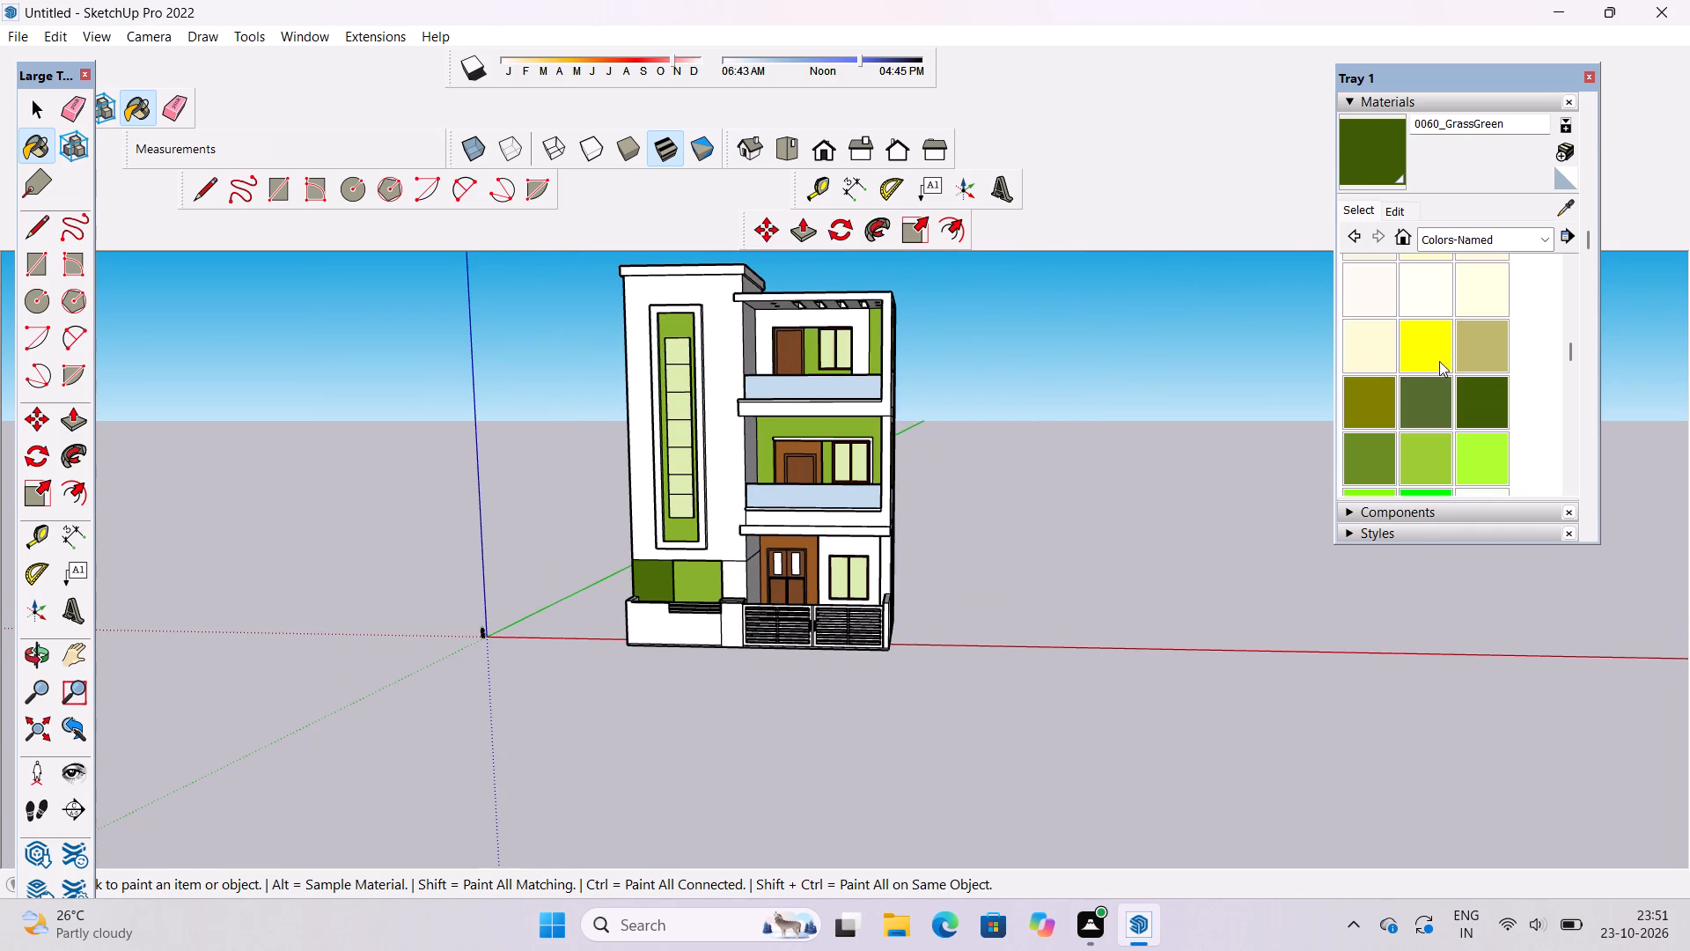
left_click(1473, 346)
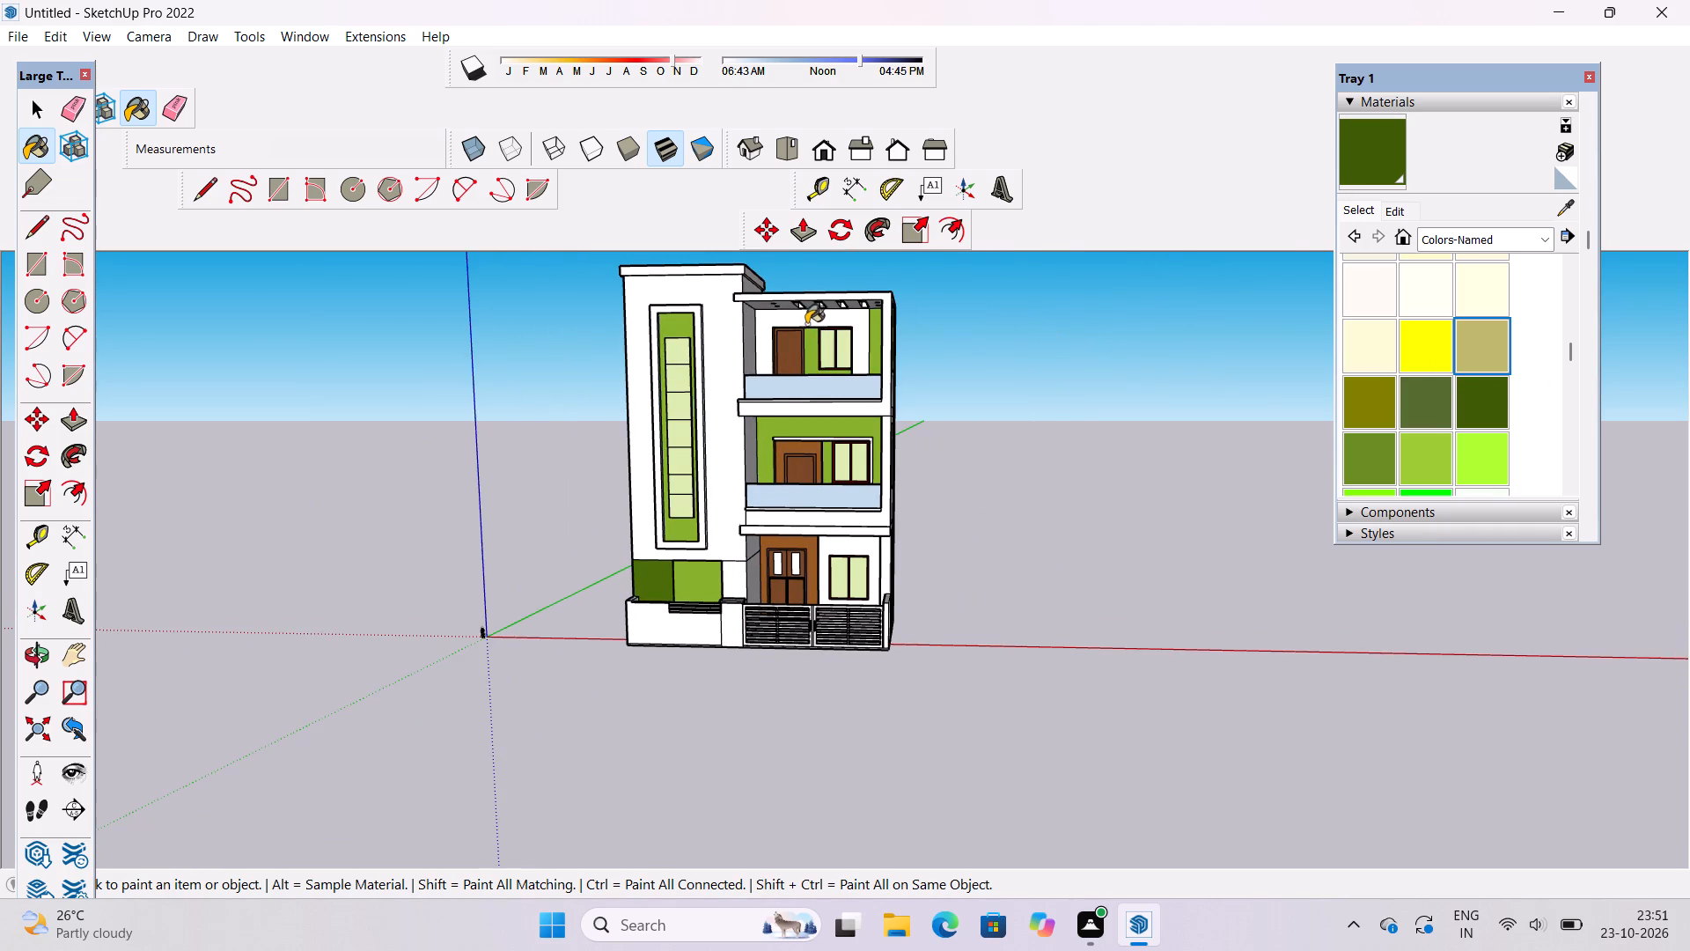
left_click(812, 321)
Paint the tower-side wall of the middle-floor balcony with 0057_DarkKhaki.
scroll(838, 466, "up", 11)
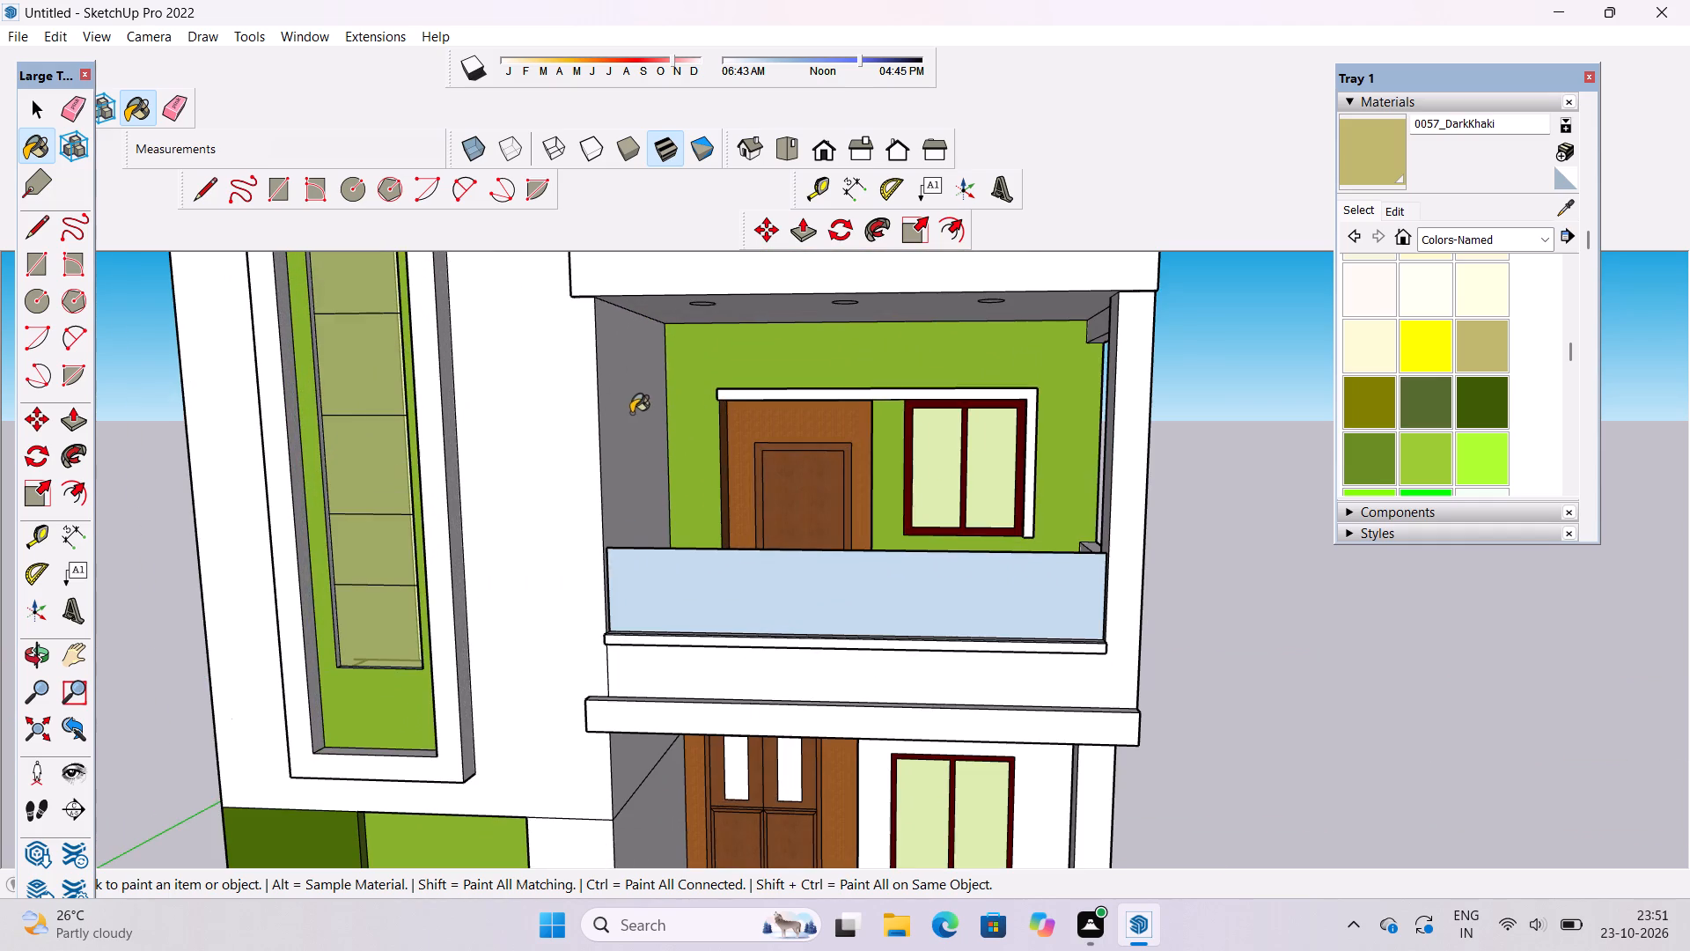
left_click(625, 412)
Paint the ground-floor window wall and both sections of the porch's tower-side wall with 0057_DarkKhaki.
scroll(789, 339, "down", 6)
scroll(826, 531, "up", 10)
left_click(854, 592)
left_click_drag(499, 578, 498, 586)
left_click(513, 701)
Paint the top of the doorstep at the ground-floor entrance with 0057_DarkKhaki.
scroll(818, 596, "down", 8)
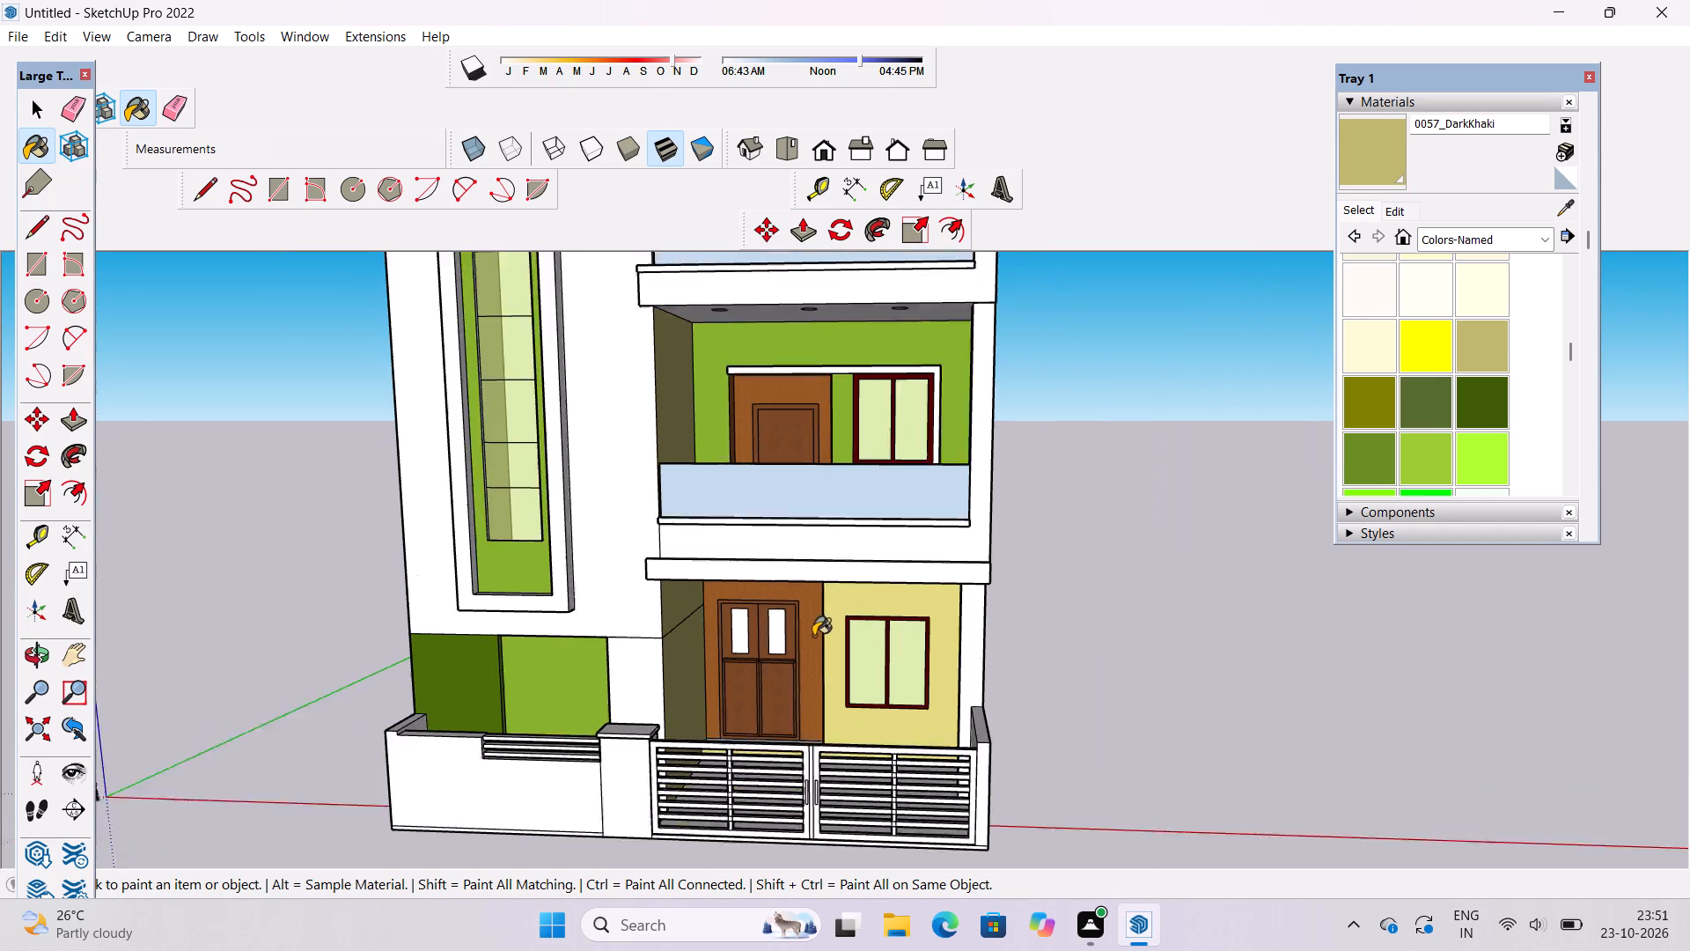
scroll(813, 636, "down", 1)
key("o")
left_click_drag(801, 677, 808, 624)
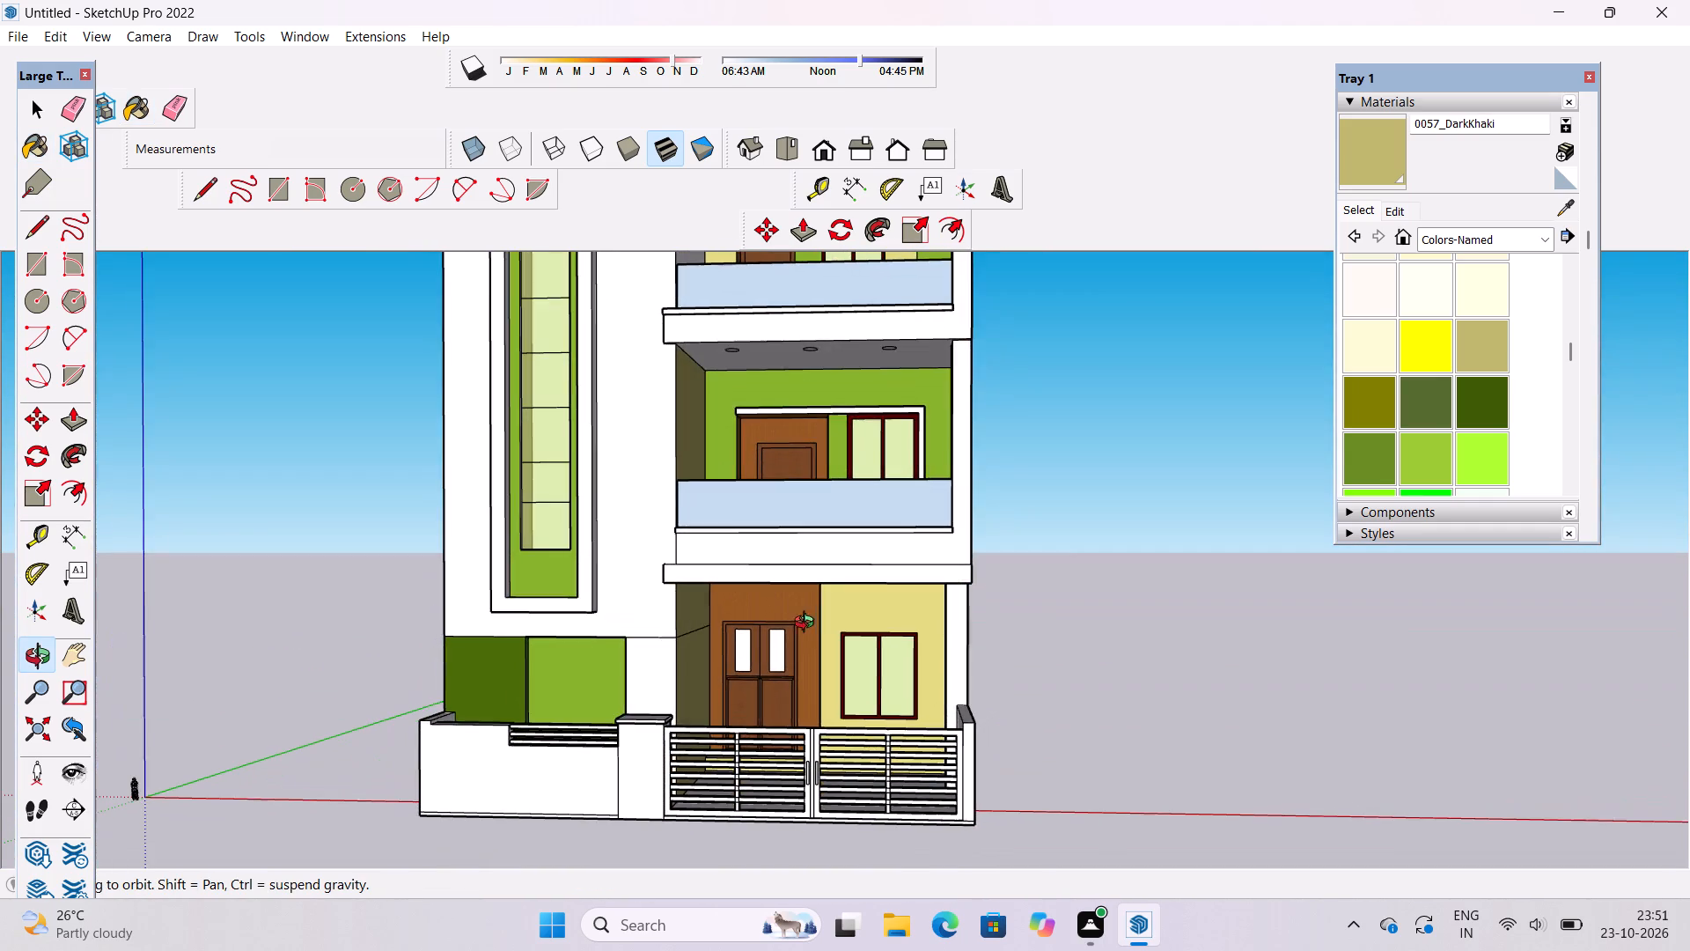
scroll(841, 682, "up", 5)
left_click_drag(742, 671, 757, 623)
left_click_drag(766, 622, 753, 740)
left_click(1381, 157)
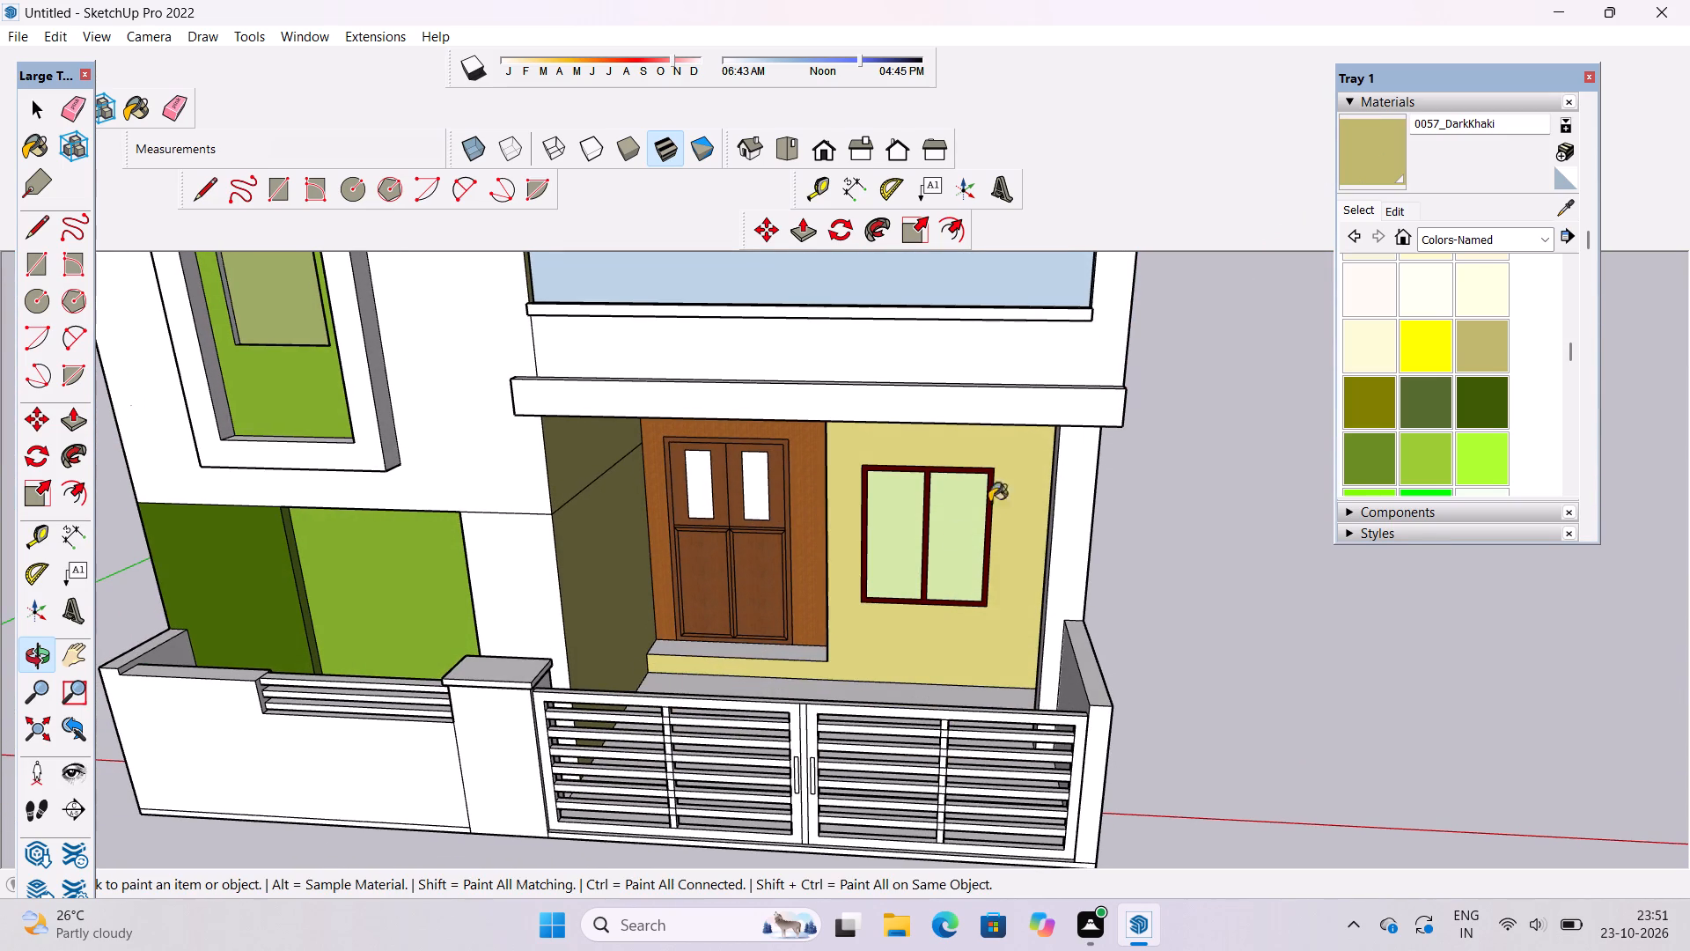
scroll(792, 638, "up", 5)
left_click(791, 661)
scroll(808, 605, "down", 6)
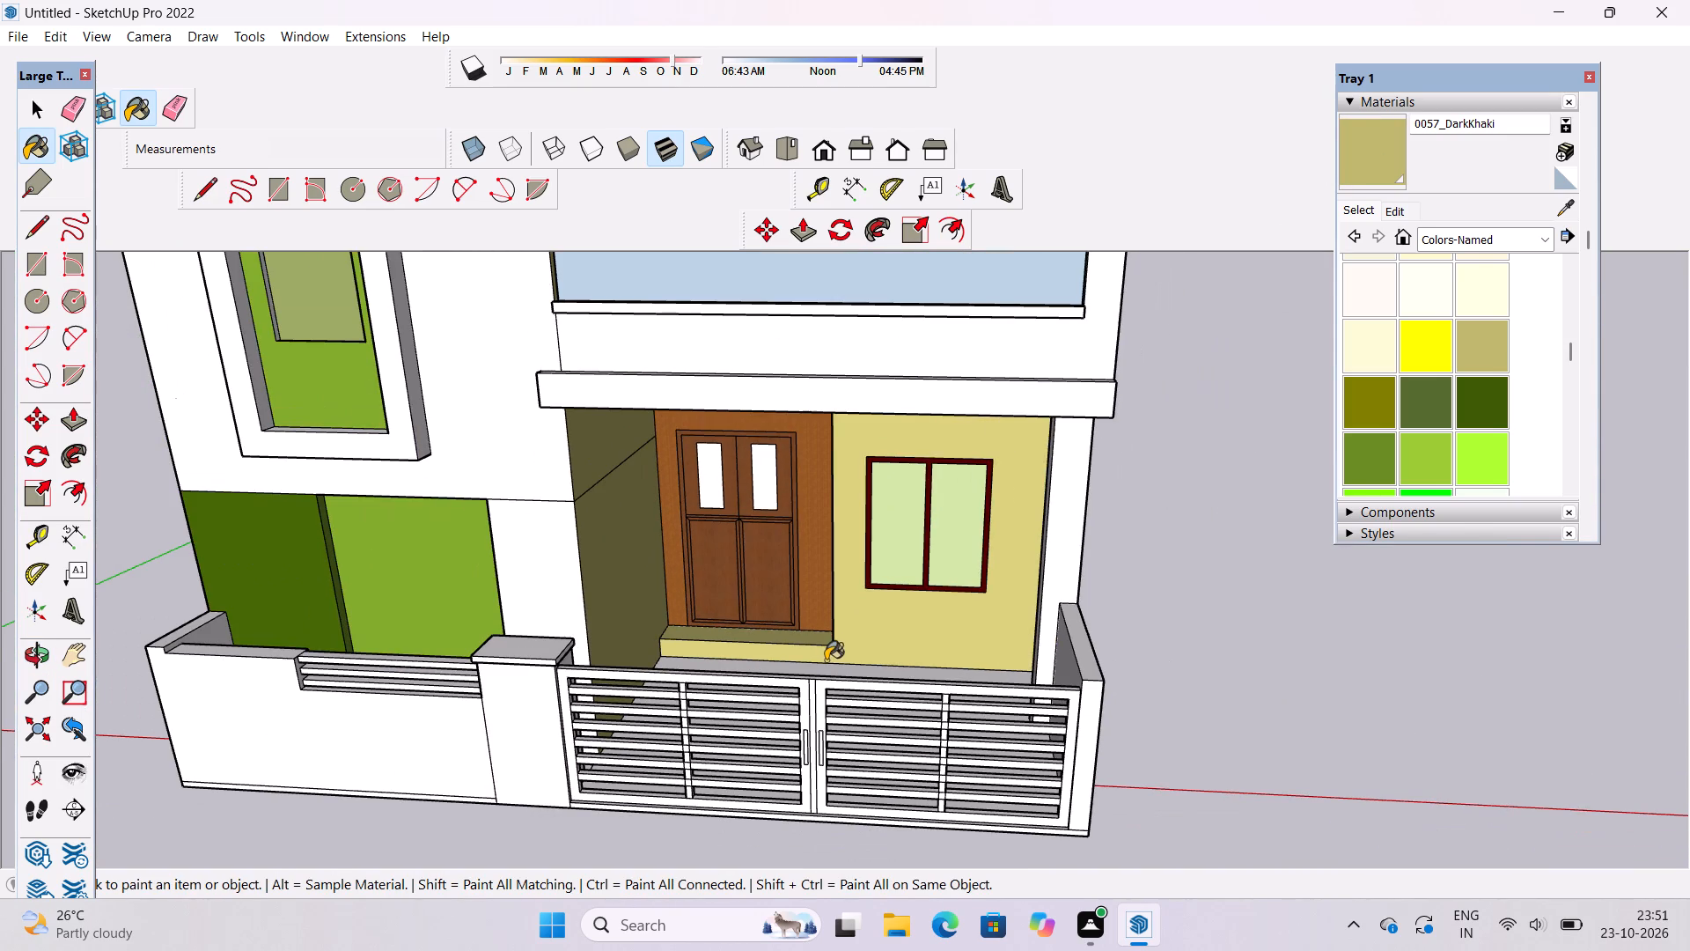
Paint the front and outer side faces of the ground-floor porch column with 0057_DarkKhaki.
key("o")
left_click_drag(822, 682, 846, 508)
left_click_drag(930, 603, 900, 603, "shift")
left_click_drag(922, 608, 838, 618)
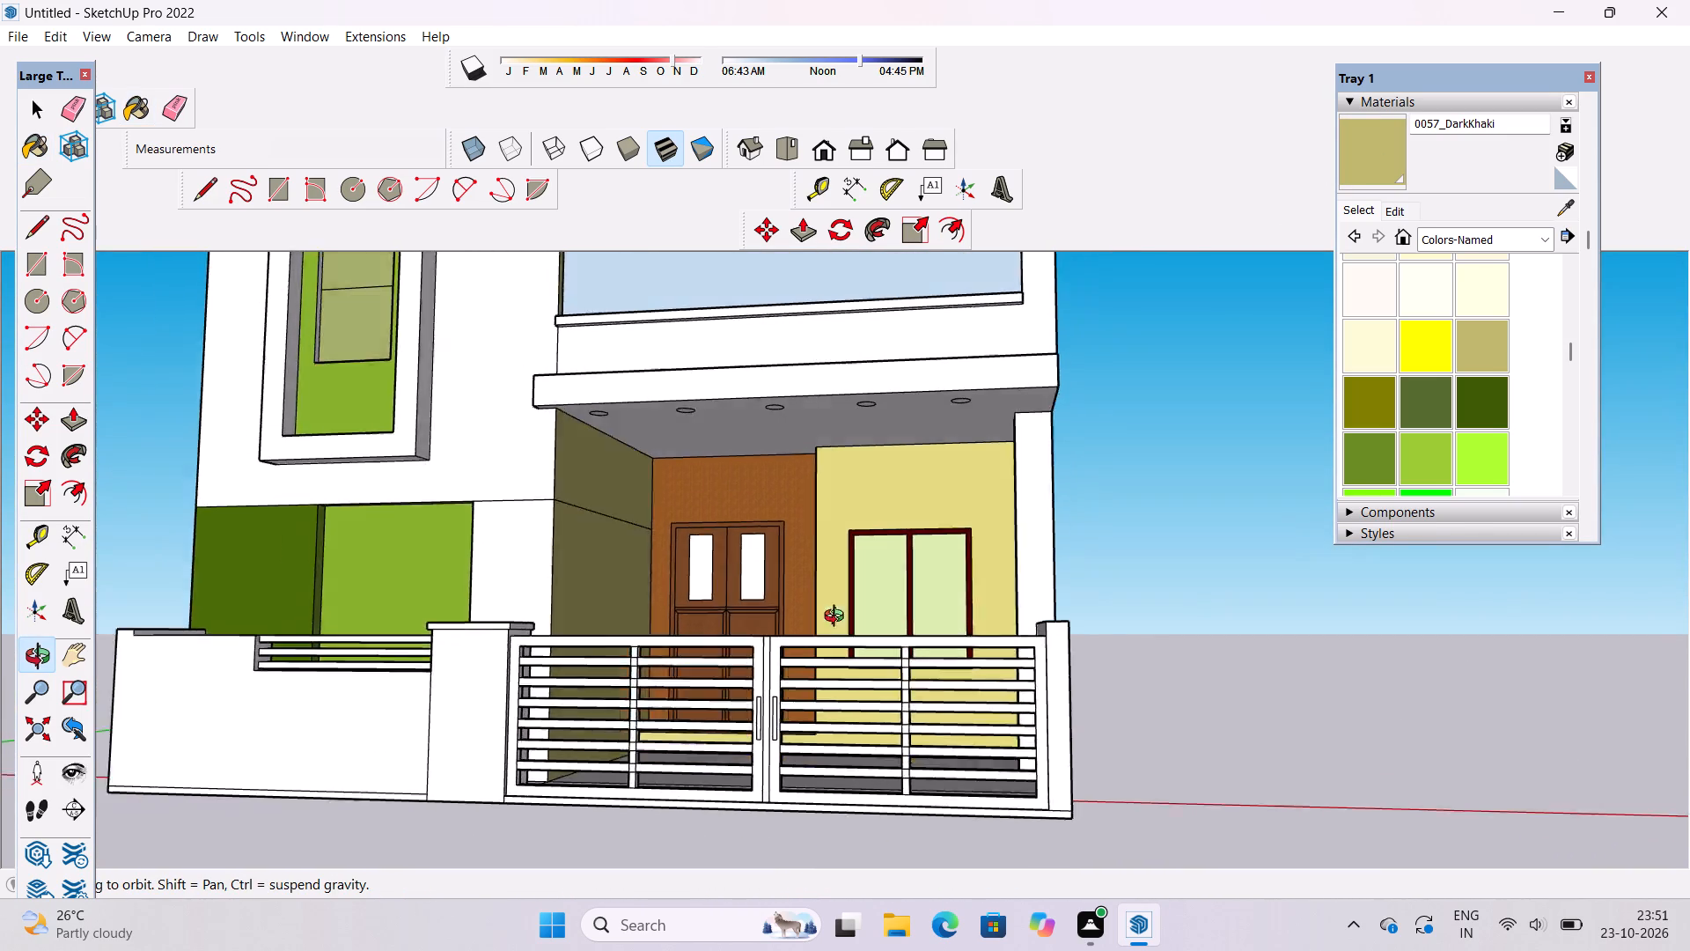
left_click_drag(838, 618, 987, 727)
scroll(851, 622, "down", 4)
left_click_drag(902, 627, 902, 644, "shift")
left_click_drag(906, 648, 827, 672)
left_click_drag(828, 675, 828, 632, "shift")
left_click_drag(954, 628, 884, 648)
left_click(1369, 142)
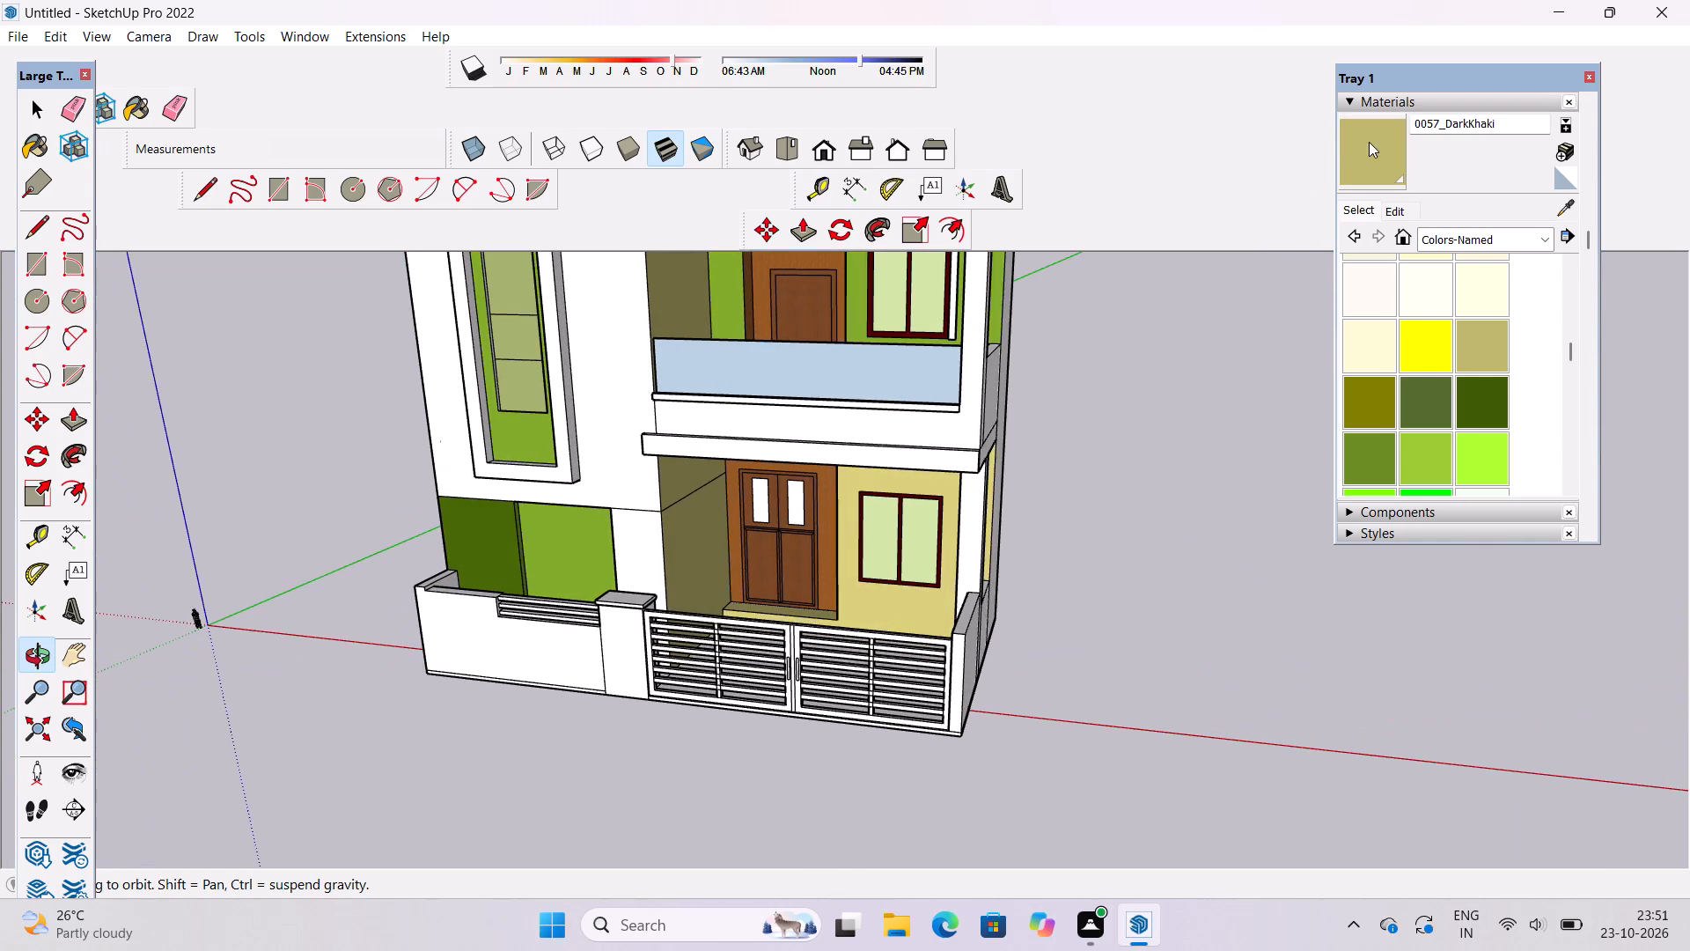
scroll(1049, 659, "up", 16)
left_click(930, 465)
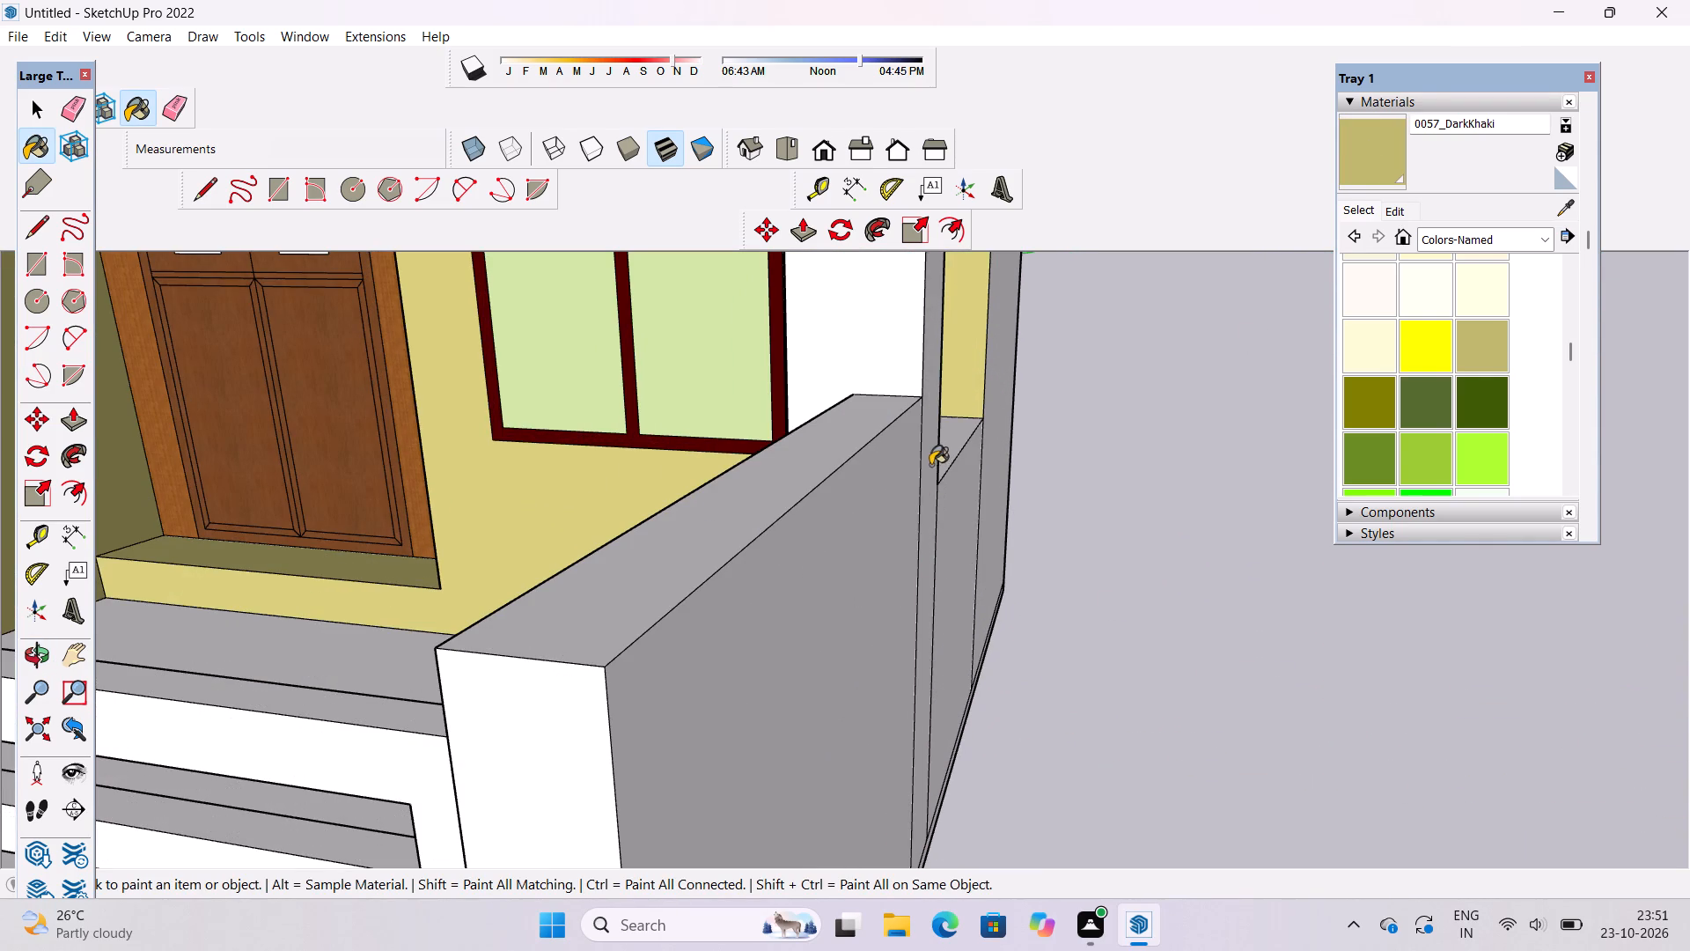
left_click(893, 381)
Paint the remaining rear and inner faces of the ground-floor porch column with 0057_DarkKhaki.
scroll(1171, 655, "down", 7)
key("o")
left_click_drag(1224, 642, 775, 622)
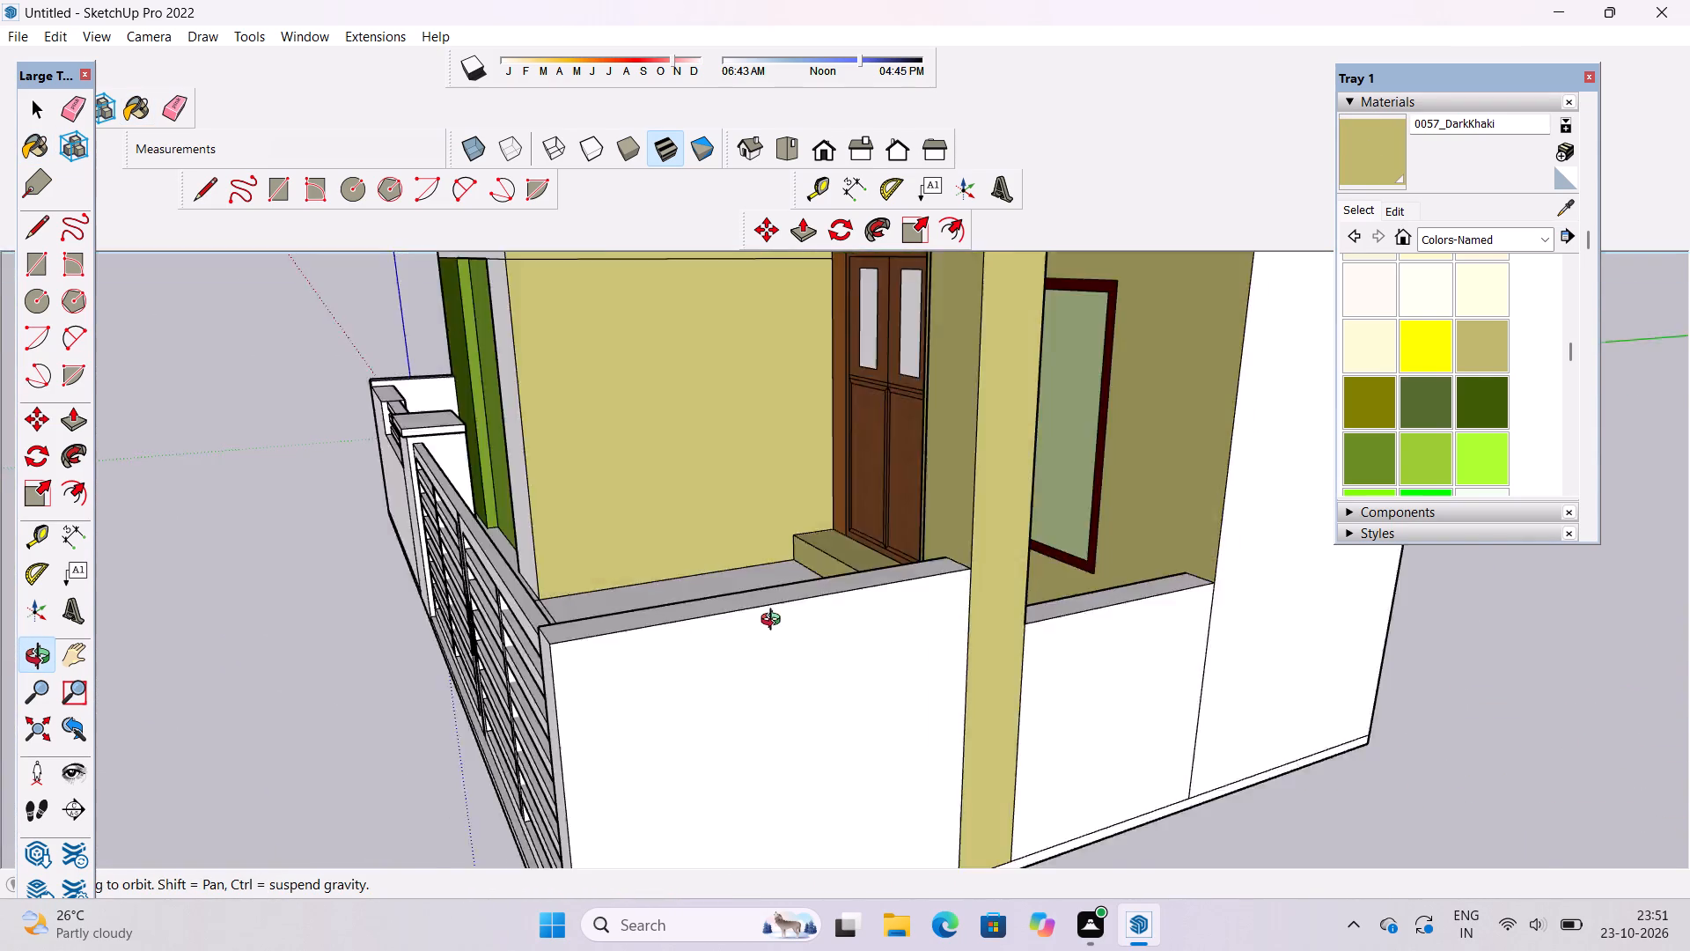
left_click_drag(775, 622, 708, 609)
left_click_drag(995, 603, 916, 601)
left_click(1377, 156)
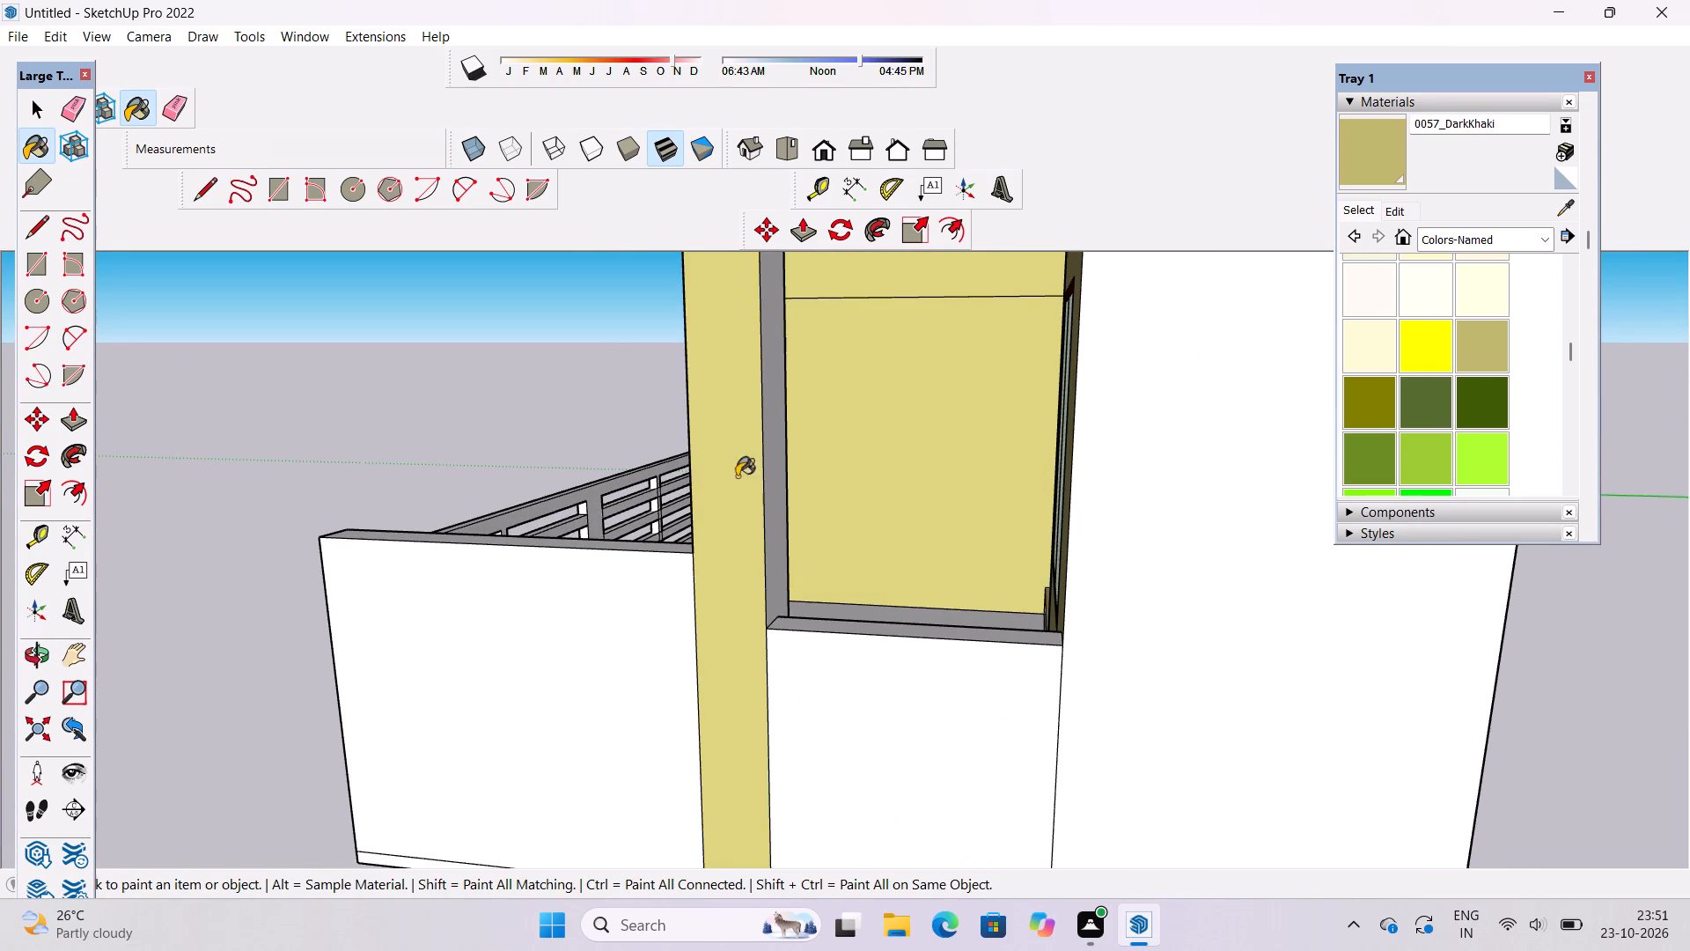
scroll(793, 503, "up", 3)
left_click(767, 486)
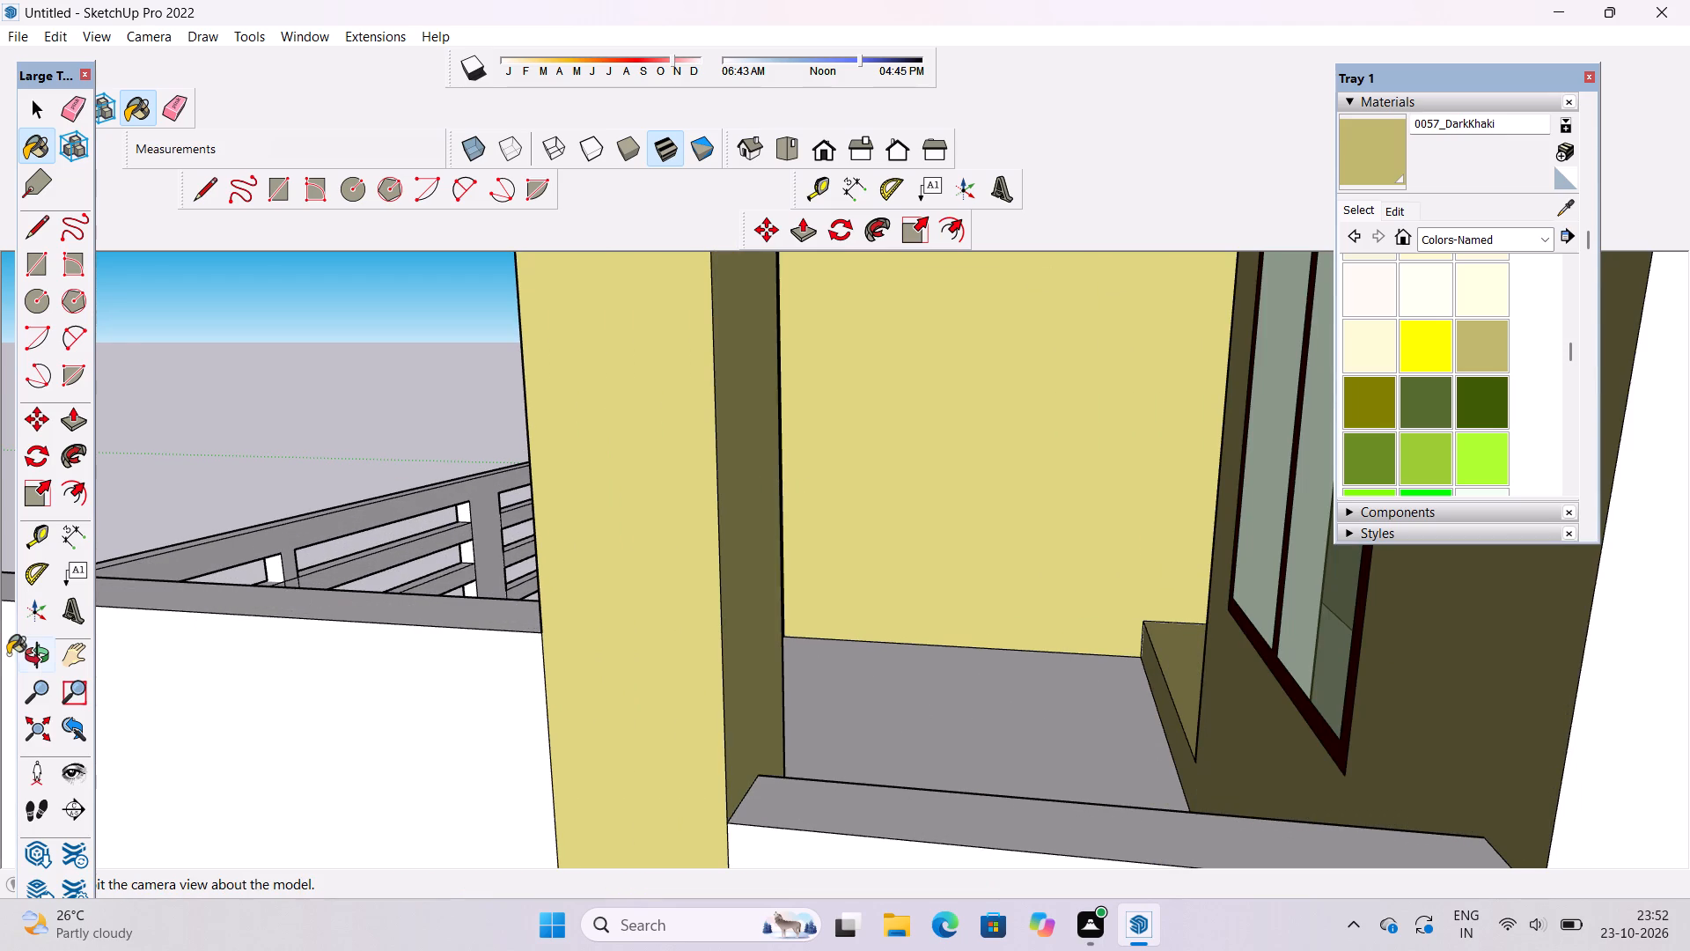
left_click_drag(38, 660, 52, 660)
scroll(547, 527, "down", 5)
left_click_drag(668, 567, 1534, 572)
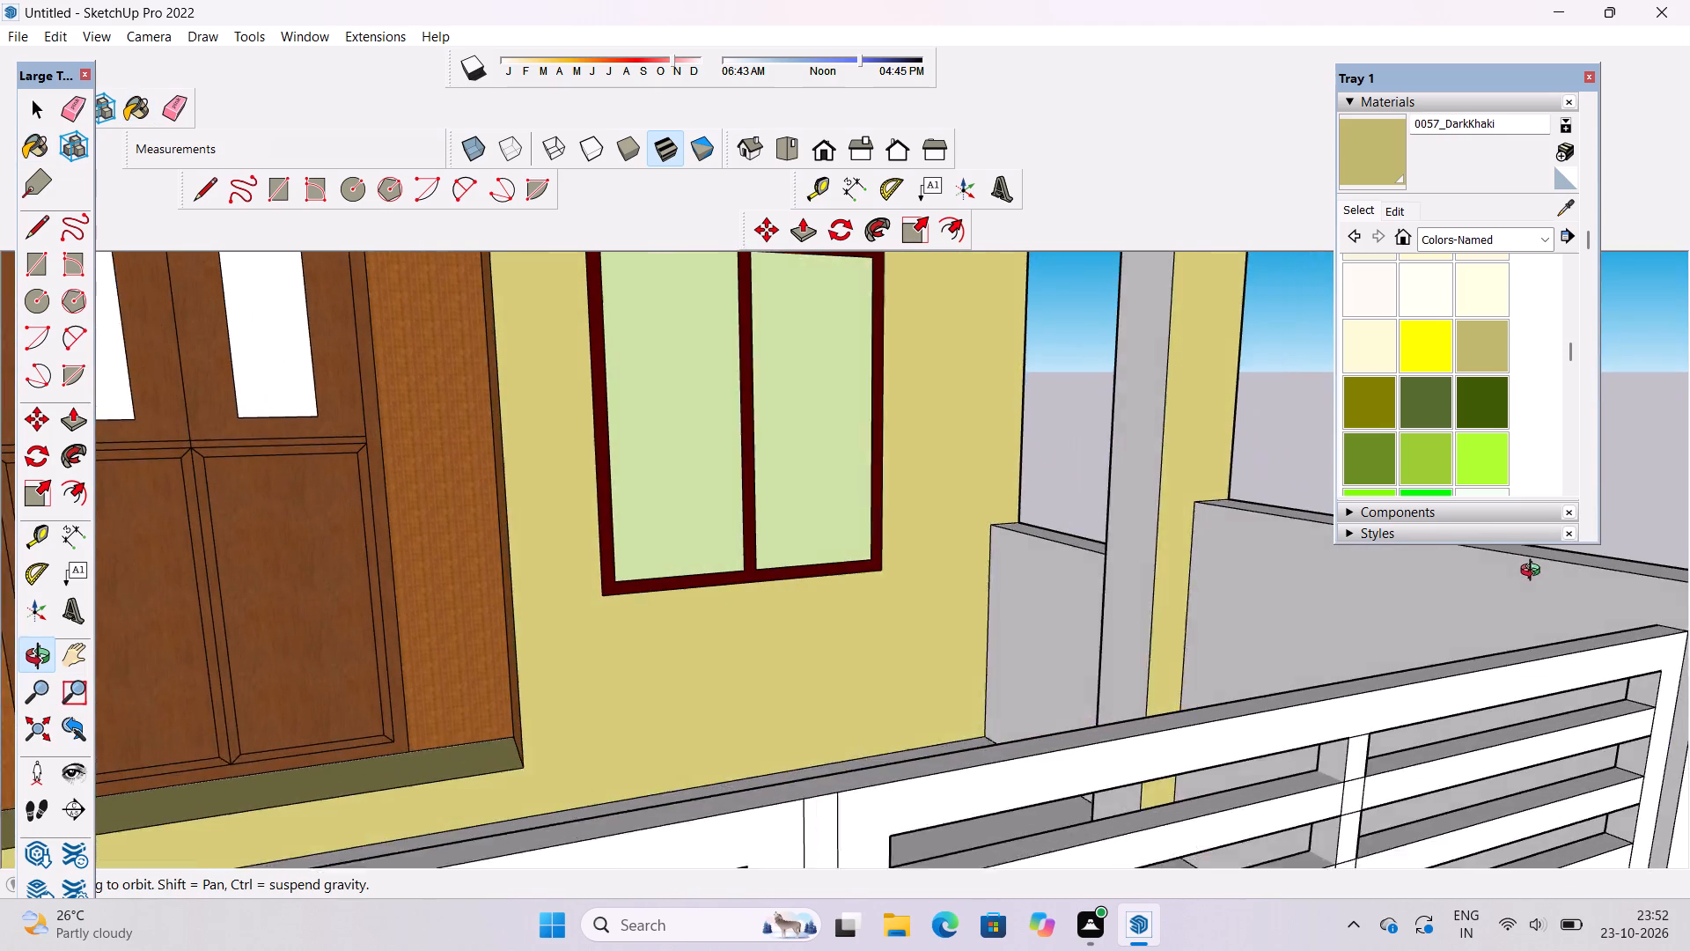
left_click_drag(1534, 572, 1558, 587)
left_click(1348, 149)
left_click(1128, 387)
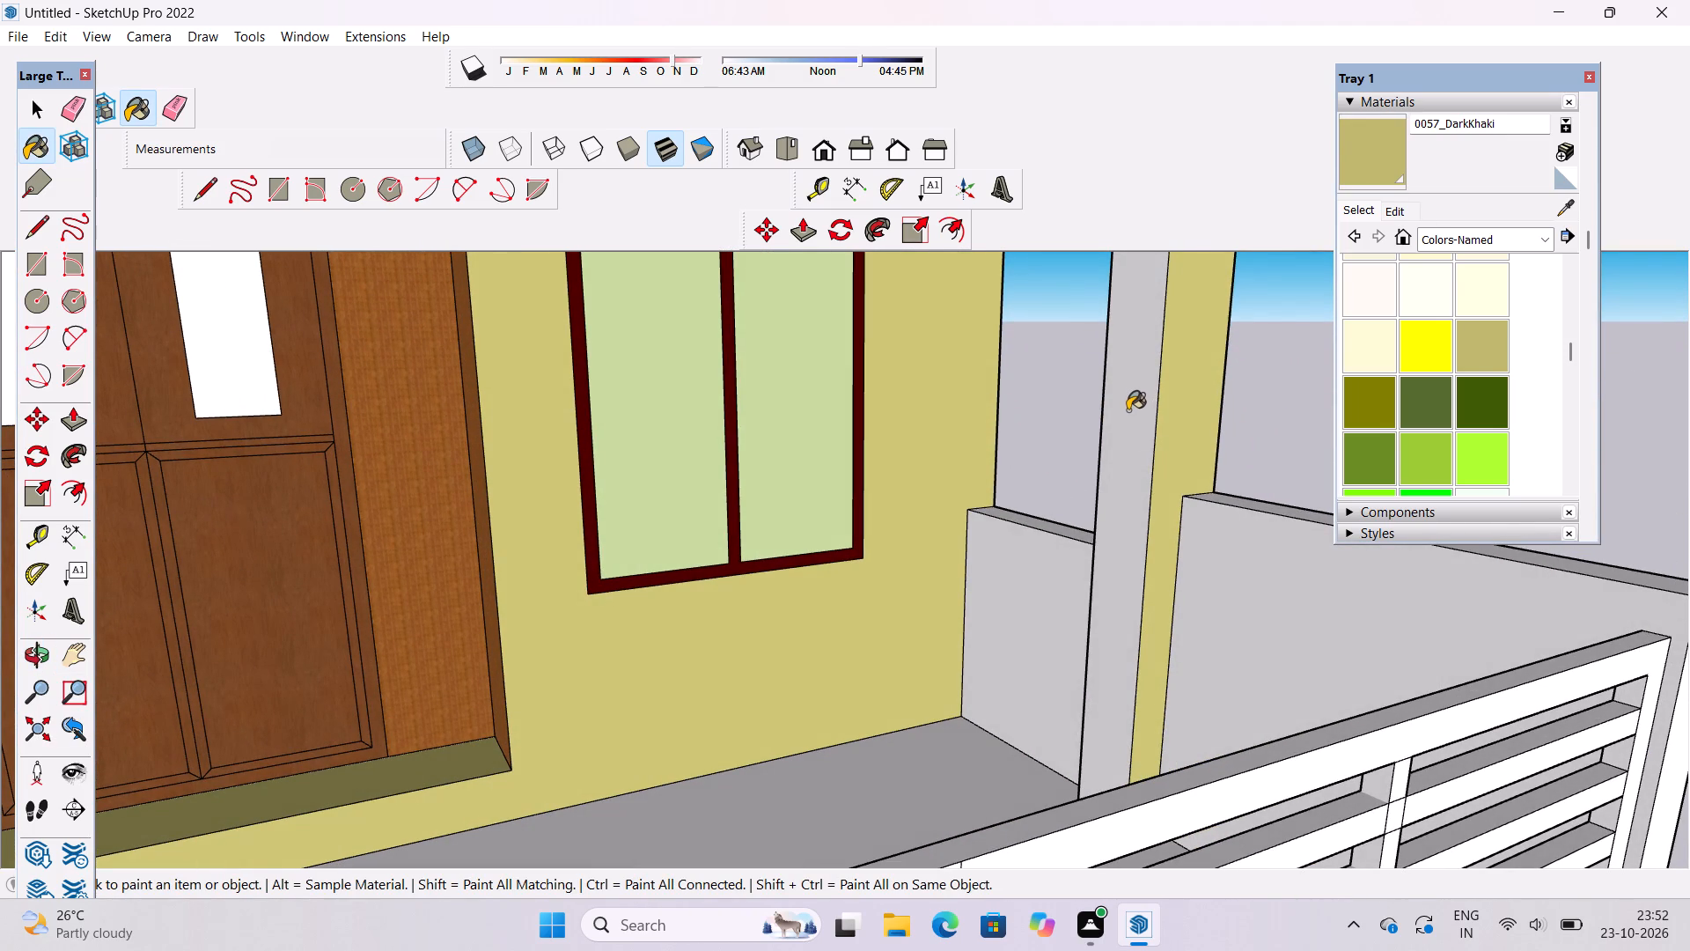
Paint the tower-side wall of the top-floor balcony with 0057_DarkKhaki.
key("o")
scroll(969, 377, "down", 14)
left_click_drag(1169, 518, 1012, 537)
left_click_drag(1001, 535, 1005, 576, "shift")
left_click_drag(1006, 577, 999, 570)
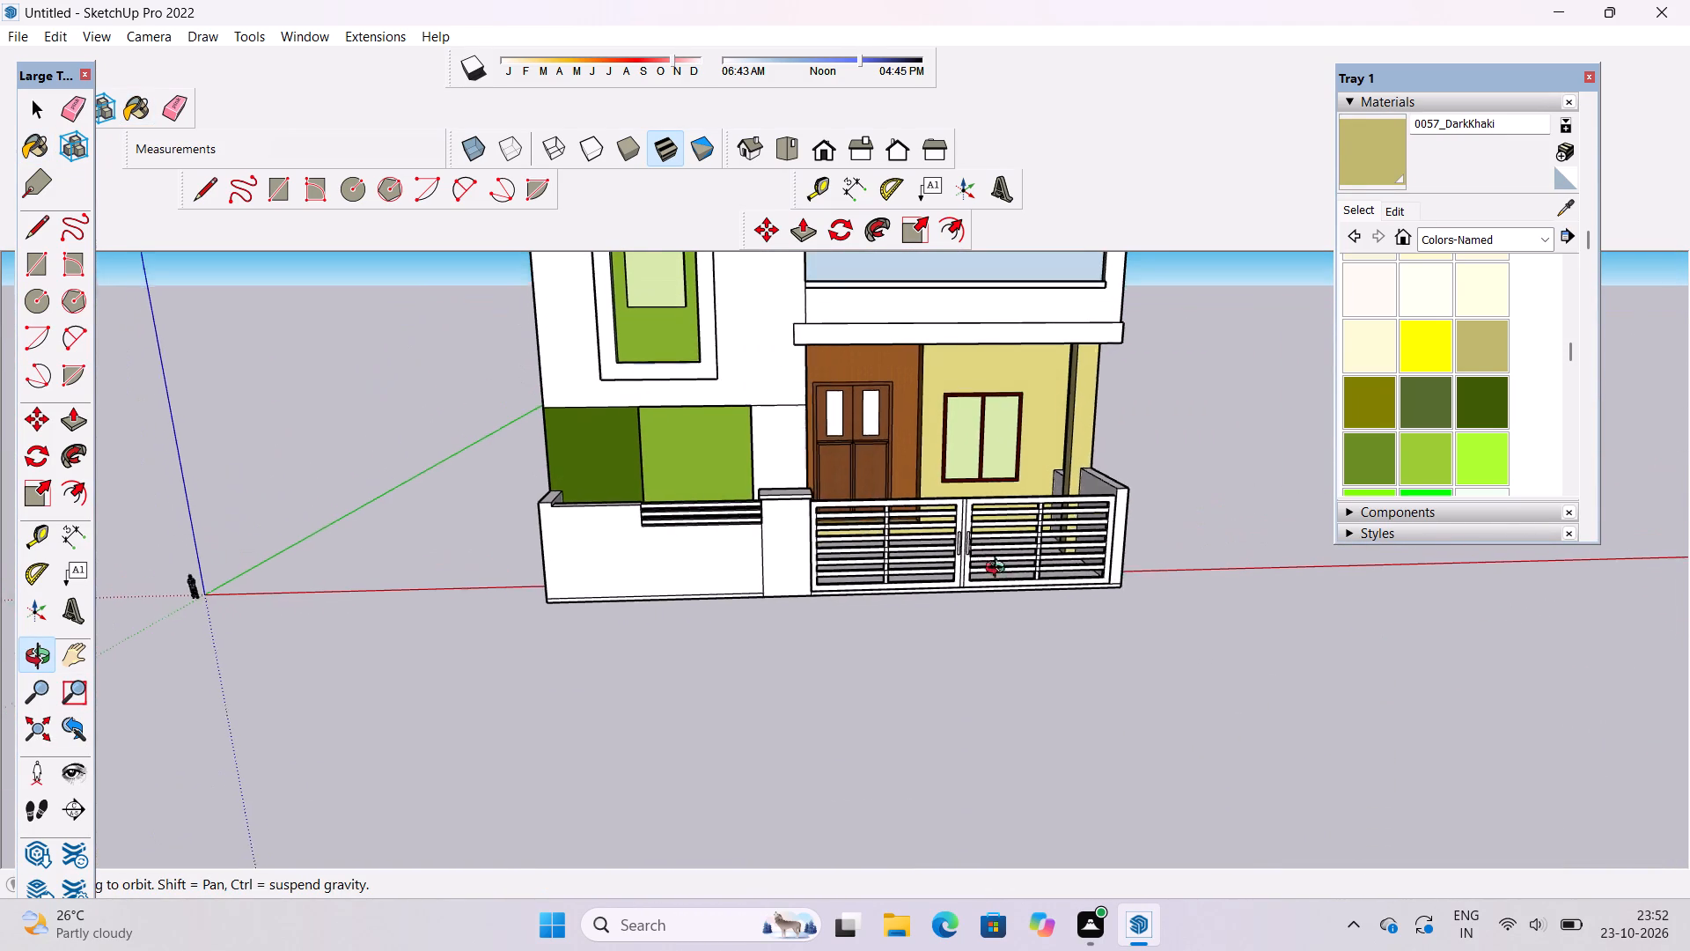
left_click_drag(999, 570, 996, 568)
scroll(986, 555, "down", 2)
left_click_drag(996, 554, 998, 599, "shift")
left_click_drag(1030, 516, 959, 568)
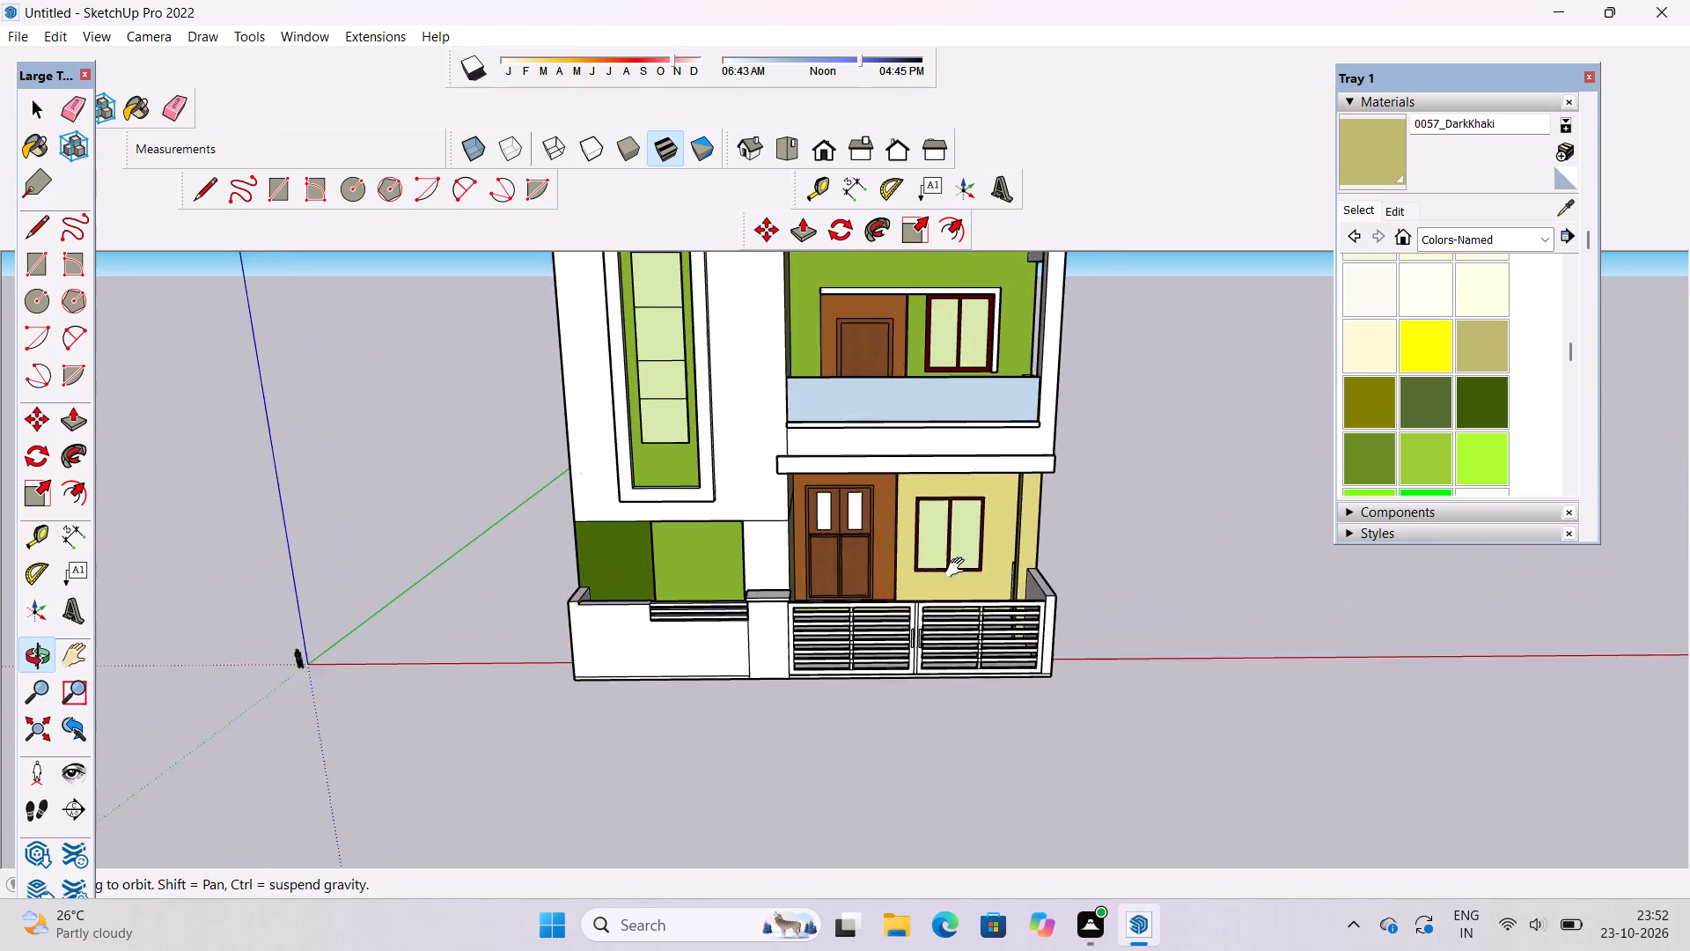
left_click_drag(959, 568, 958, 569)
left_click_drag(975, 534, 971, 579, "shift")
scroll(980, 530, "down", 3)
left_click_drag(980, 541, 965, 605, "shift")
left_click_drag(965, 604, 710, 568)
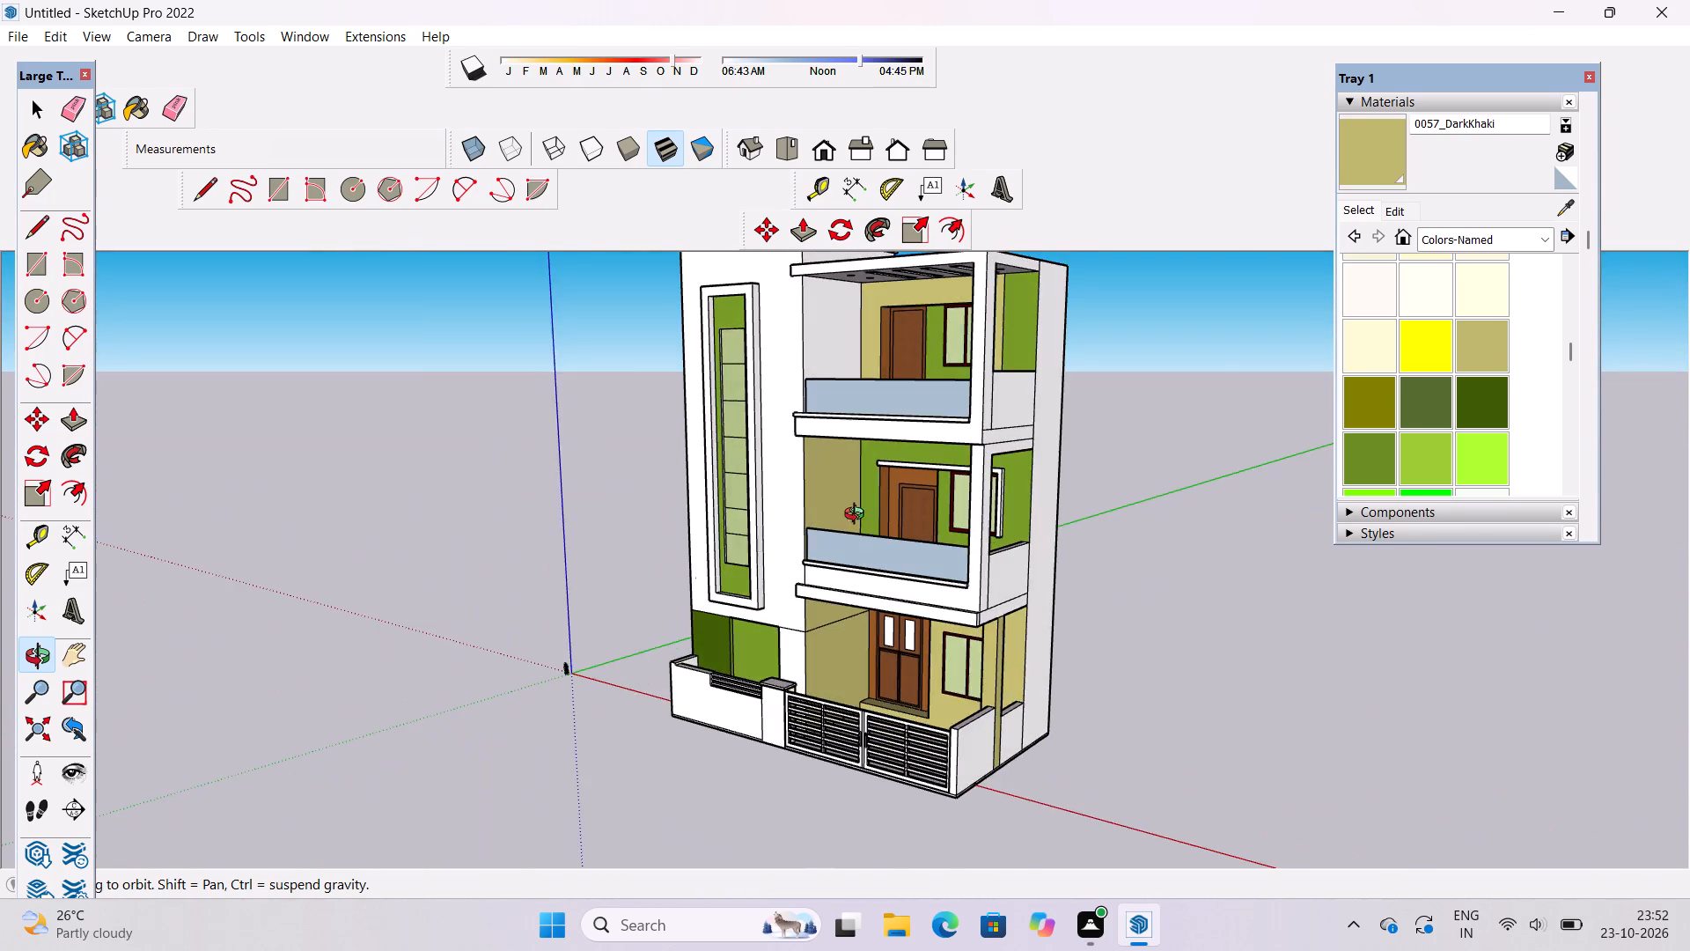
scroll(1050, 394, "up", 3)
left_click_drag(982, 431, 996, 481, "shift")
left_click_drag(943, 520, 862, 525)
left_click_drag(848, 448, 953, 615, "shift")
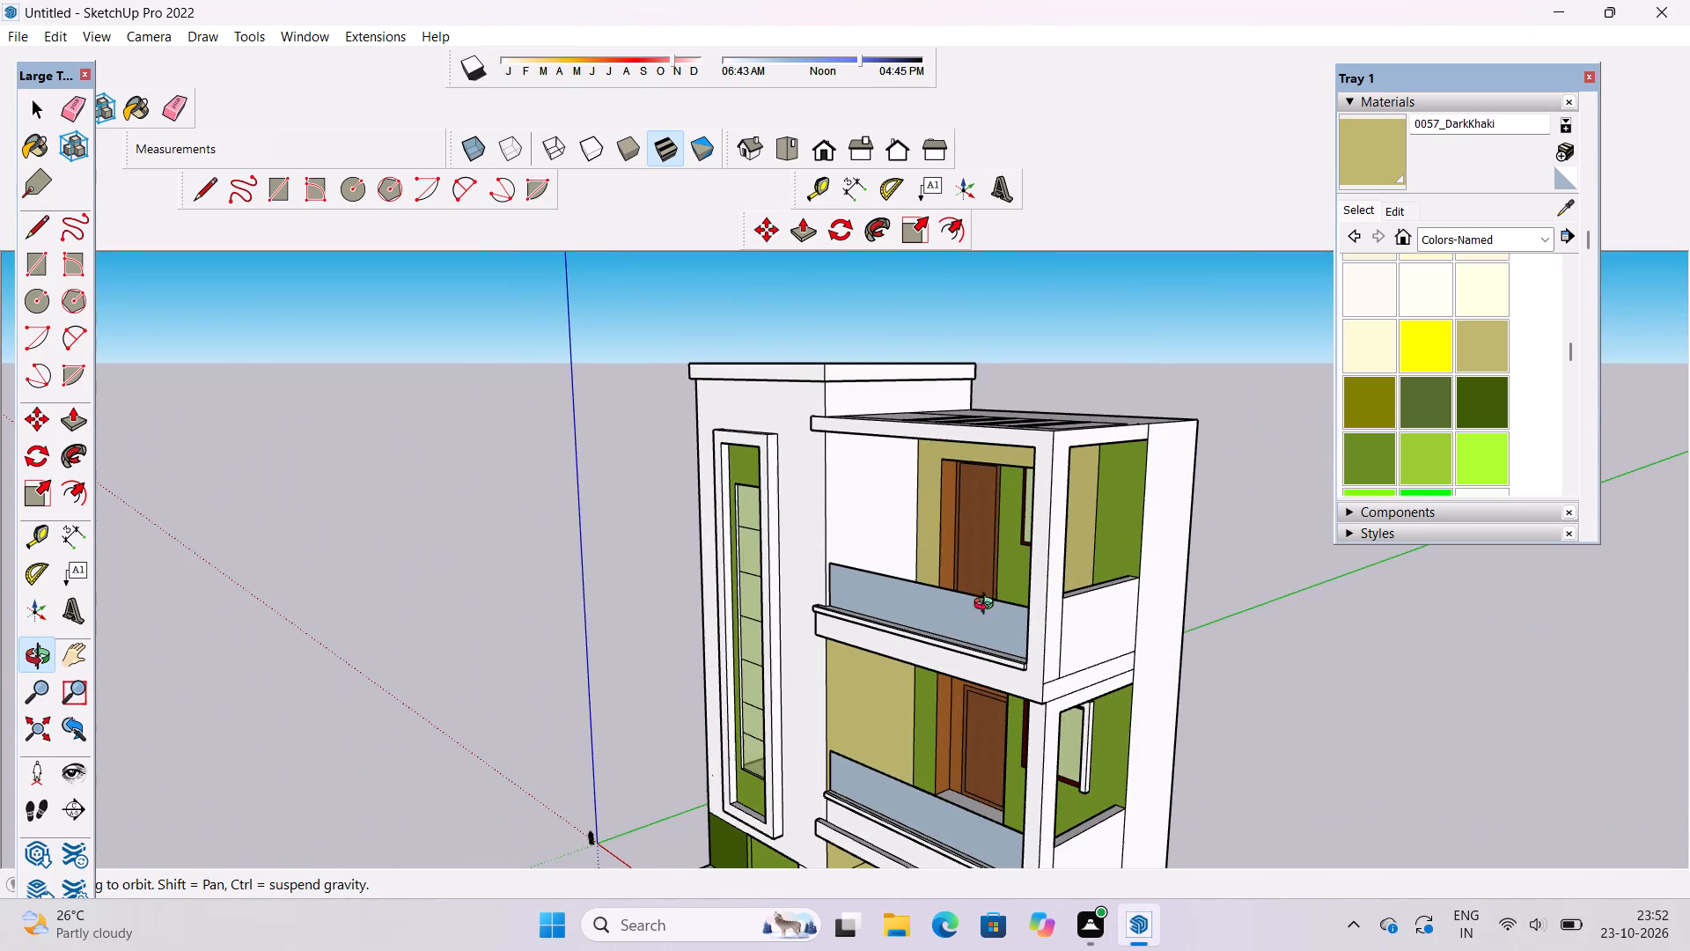
left_click(1371, 143)
left_click(833, 489)
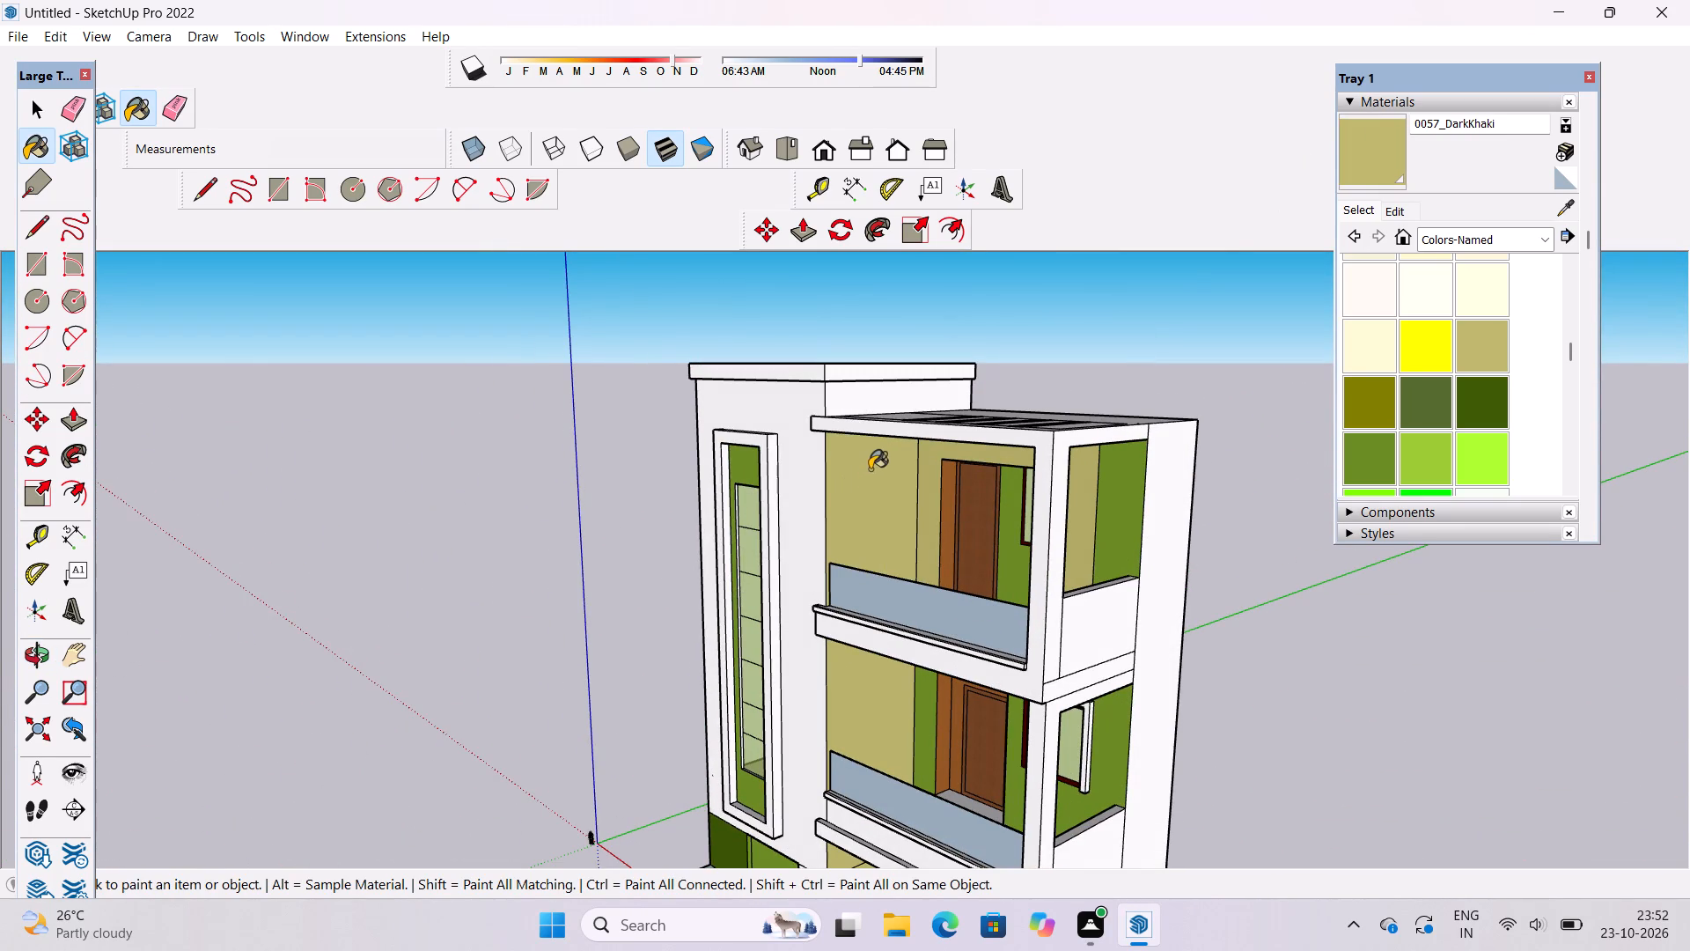
Paint the tower's full-height outer side wall with 0057_DarkKhaki.
scroll(890, 465, "down", 4)
key("o")
left_click_drag(779, 540, 981, 551)
left_click_drag(909, 544, 933, 513)
left_click_drag(937, 527, 1055, 540)
left_click_drag(719, 531, 952, 540)
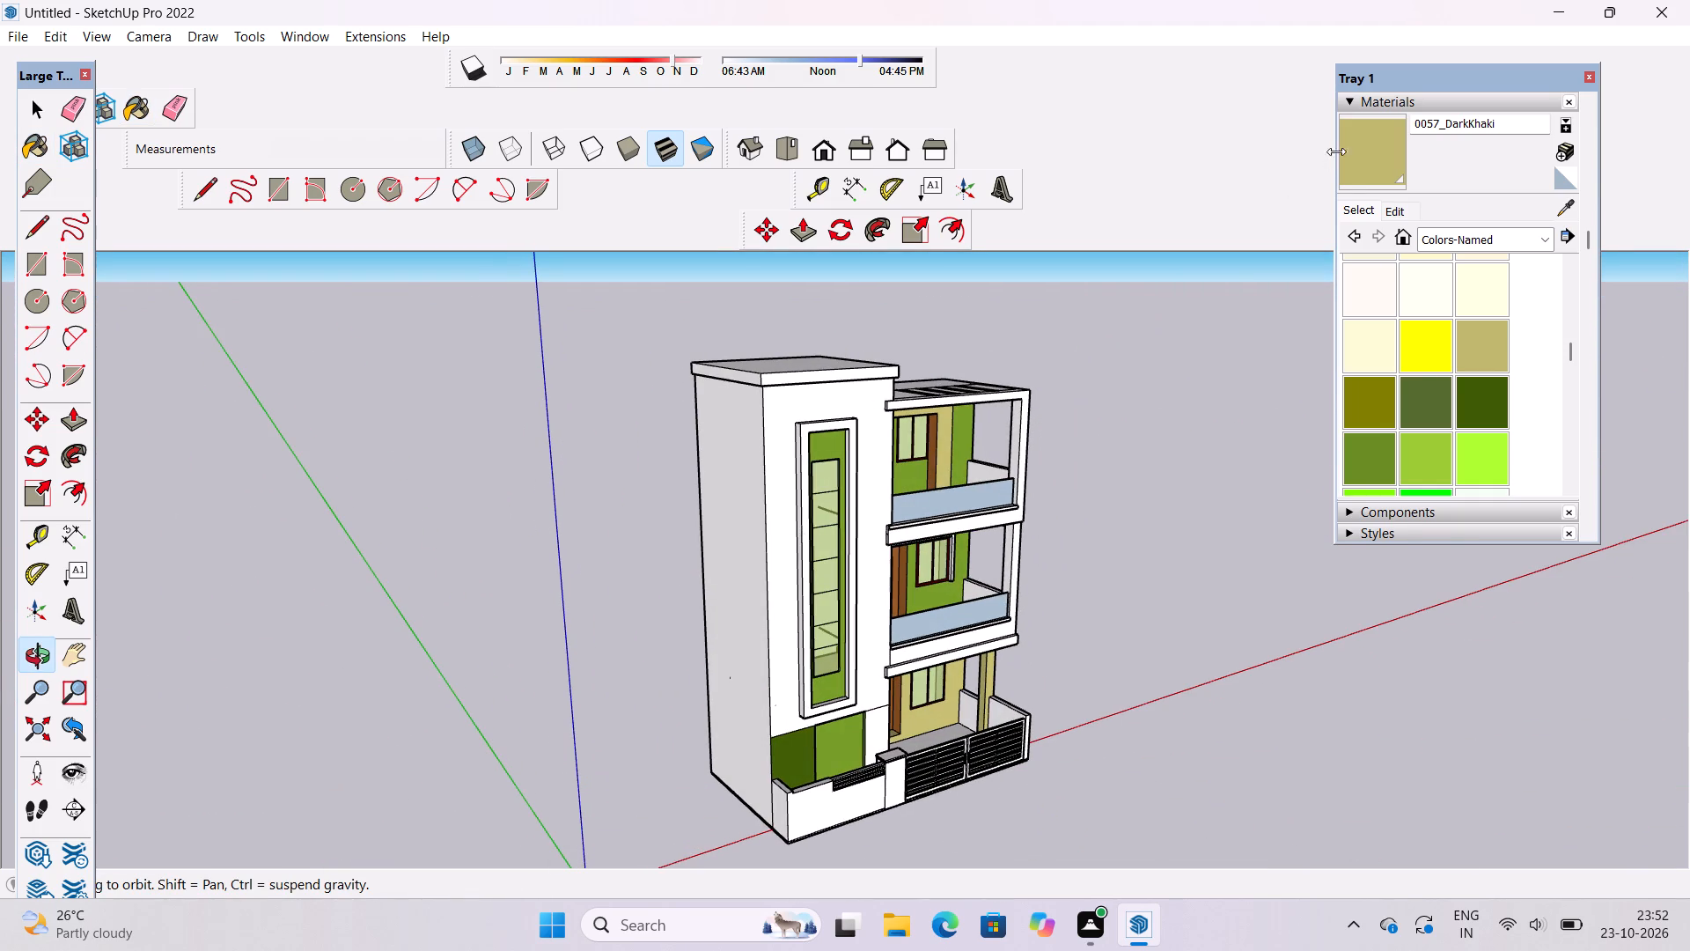
left_click(1352, 150)
scroll(760, 461, "up", 2)
left_click(745, 453)
scroll(694, 368, "down", 5)
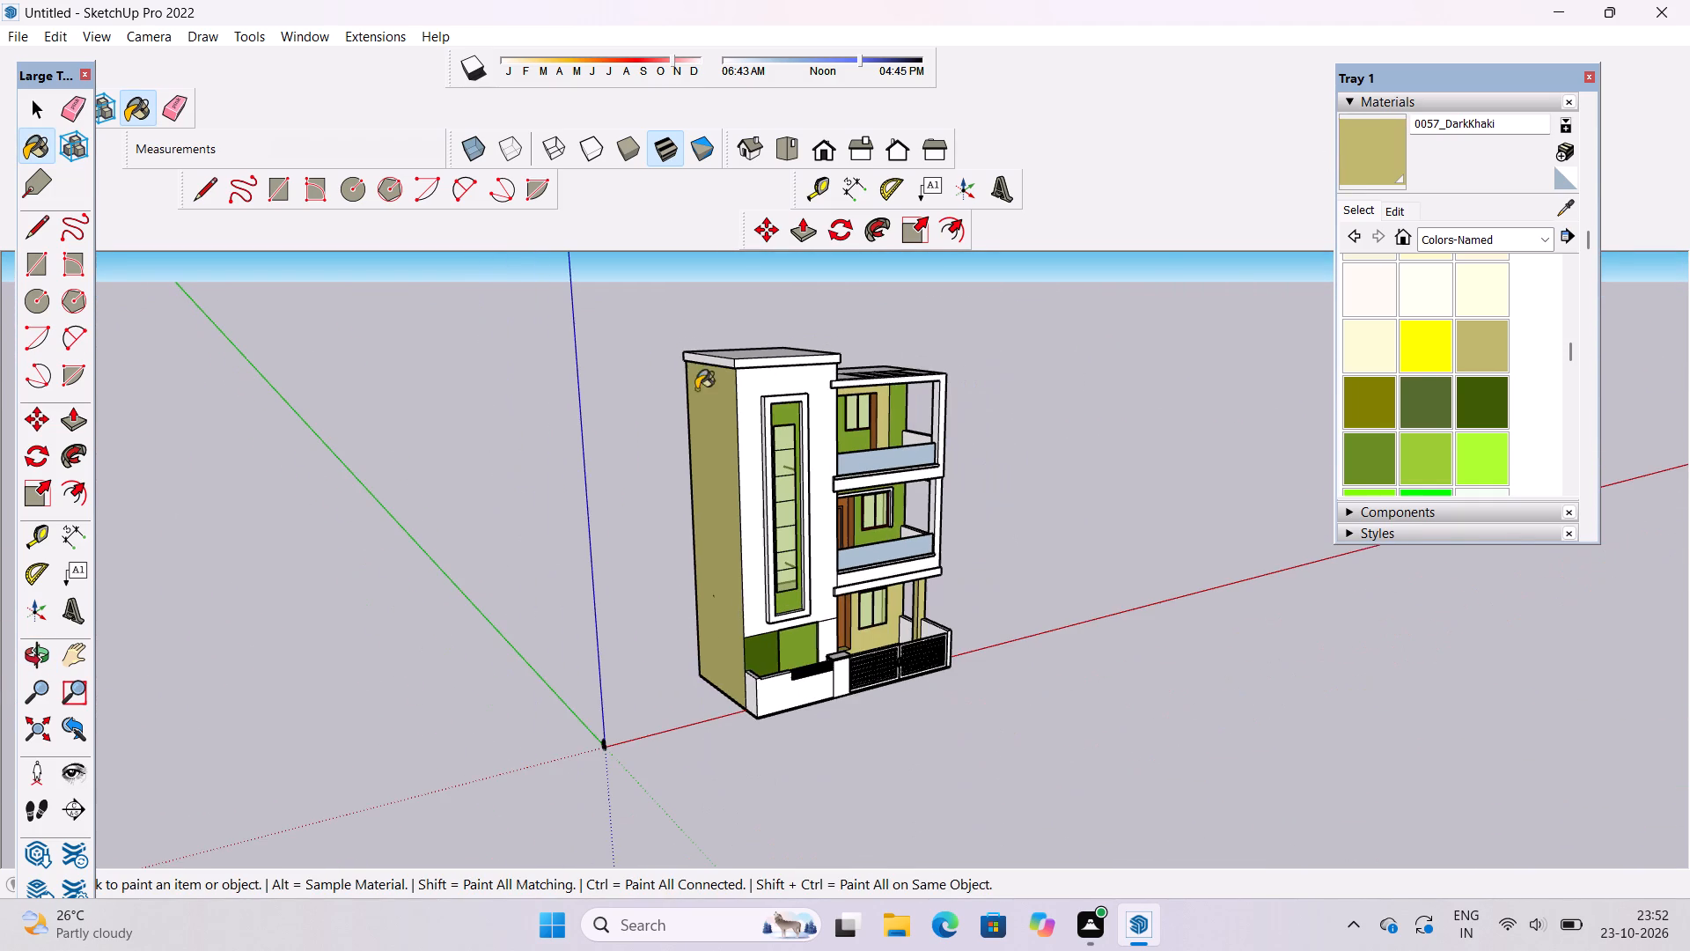
Paint the main roof surface and the tower wall rising above it with 0057_DarkKhaki.
key("o")
left_click_drag(876, 435, 315, 503)
left_click_drag(746, 460, 784, 540, "shift")
left_click_drag(912, 540, 813, 512)
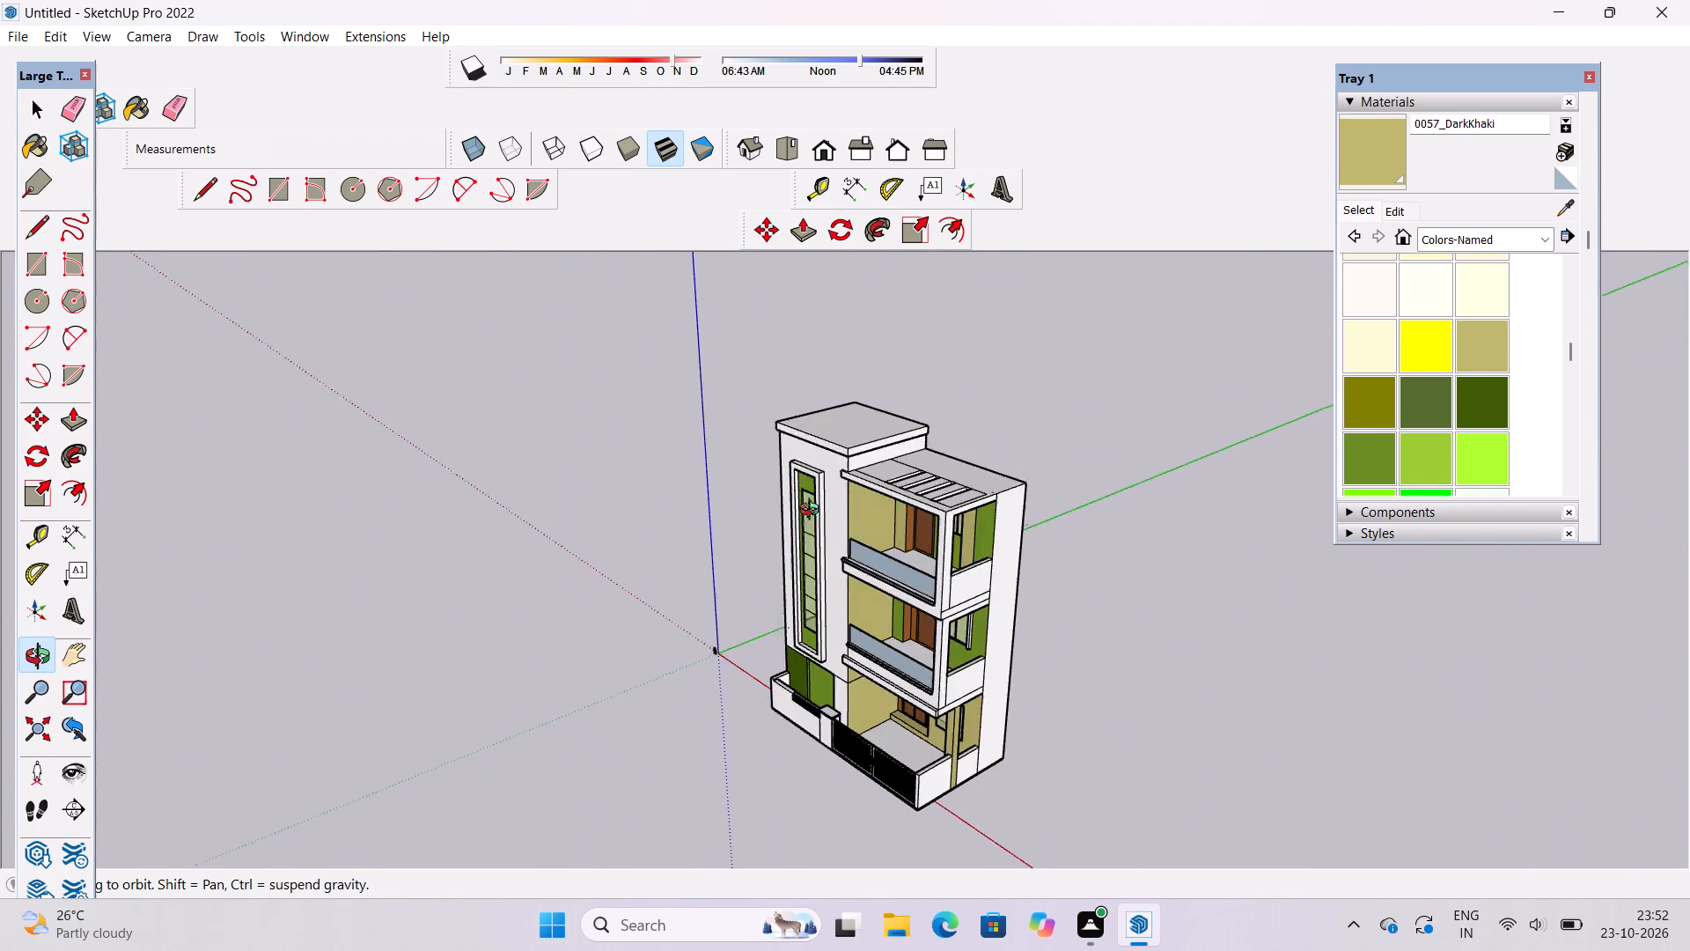
left_click_drag(813, 512, 748, 481)
left_click(1366, 169)
scroll(1223, 464, "up", 7)
scroll(768, 451, "up", 5)
left_click(768, 437)
scroll(780, 532, "up", 5)
left_click(780, 532)
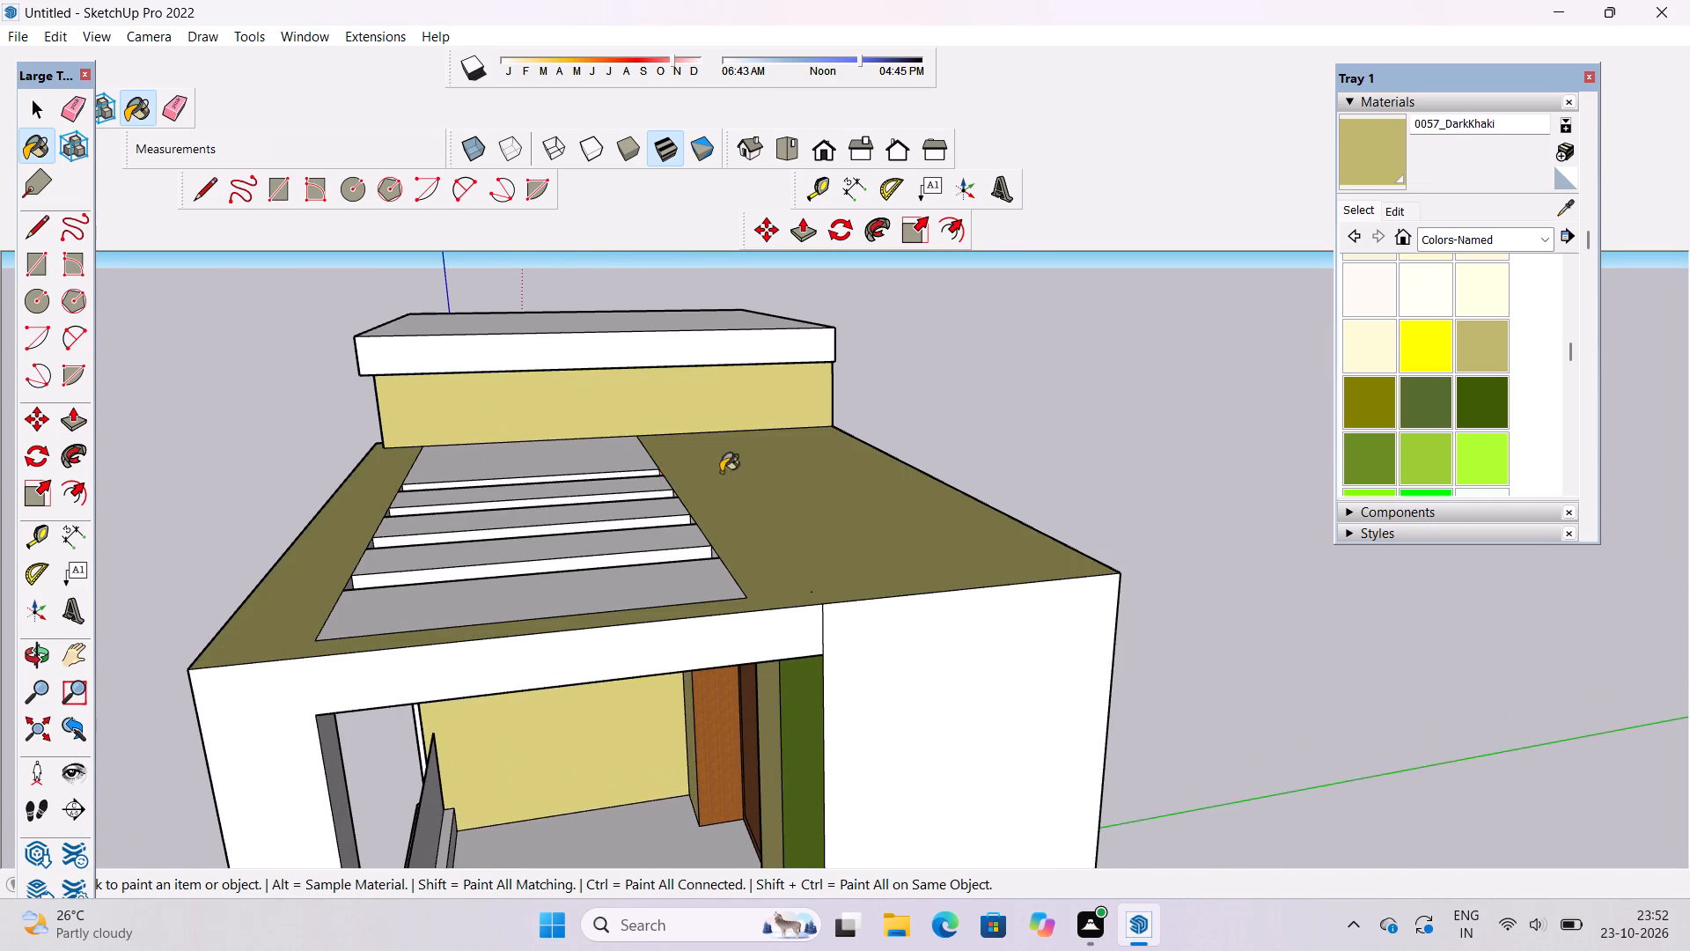
Paint the five grey strips of the slatted roof section with 0057_DarkKhaki.
scroll(811, 468, "down", 3)
scroll(617, 450, "up", 4)
left_click(621, 457)
left_click(650, 506)
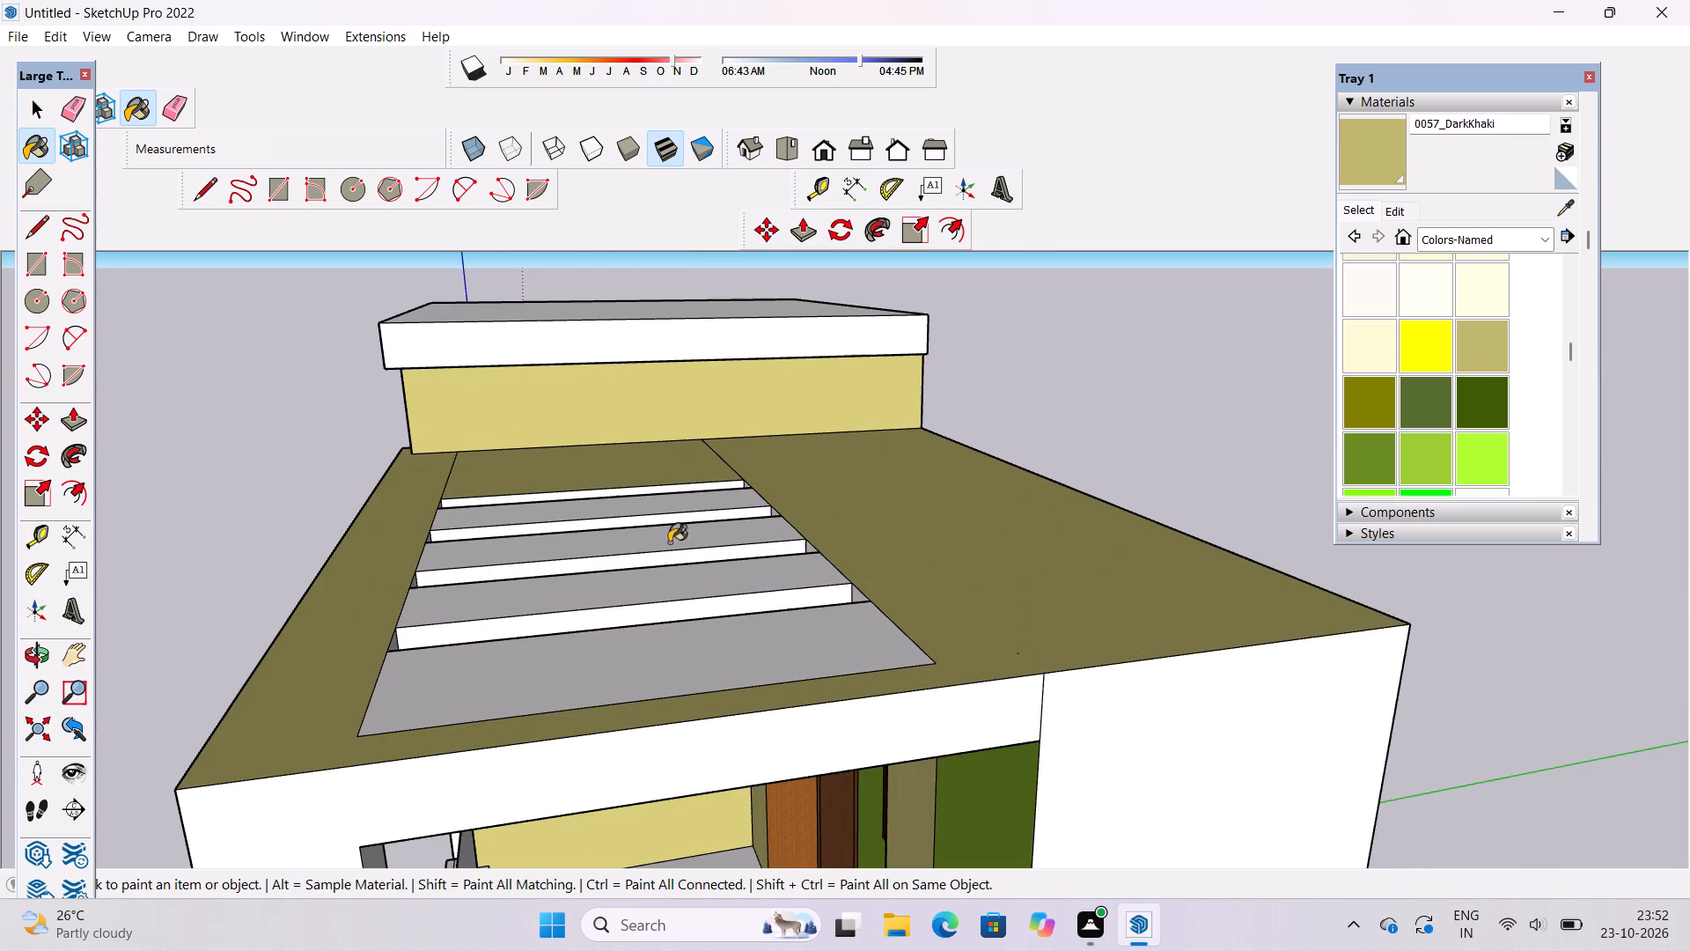
left_click(669, 542)
left_click(686, 583)
left_click(705, 652)
scroll(815, 613, "down", 4)
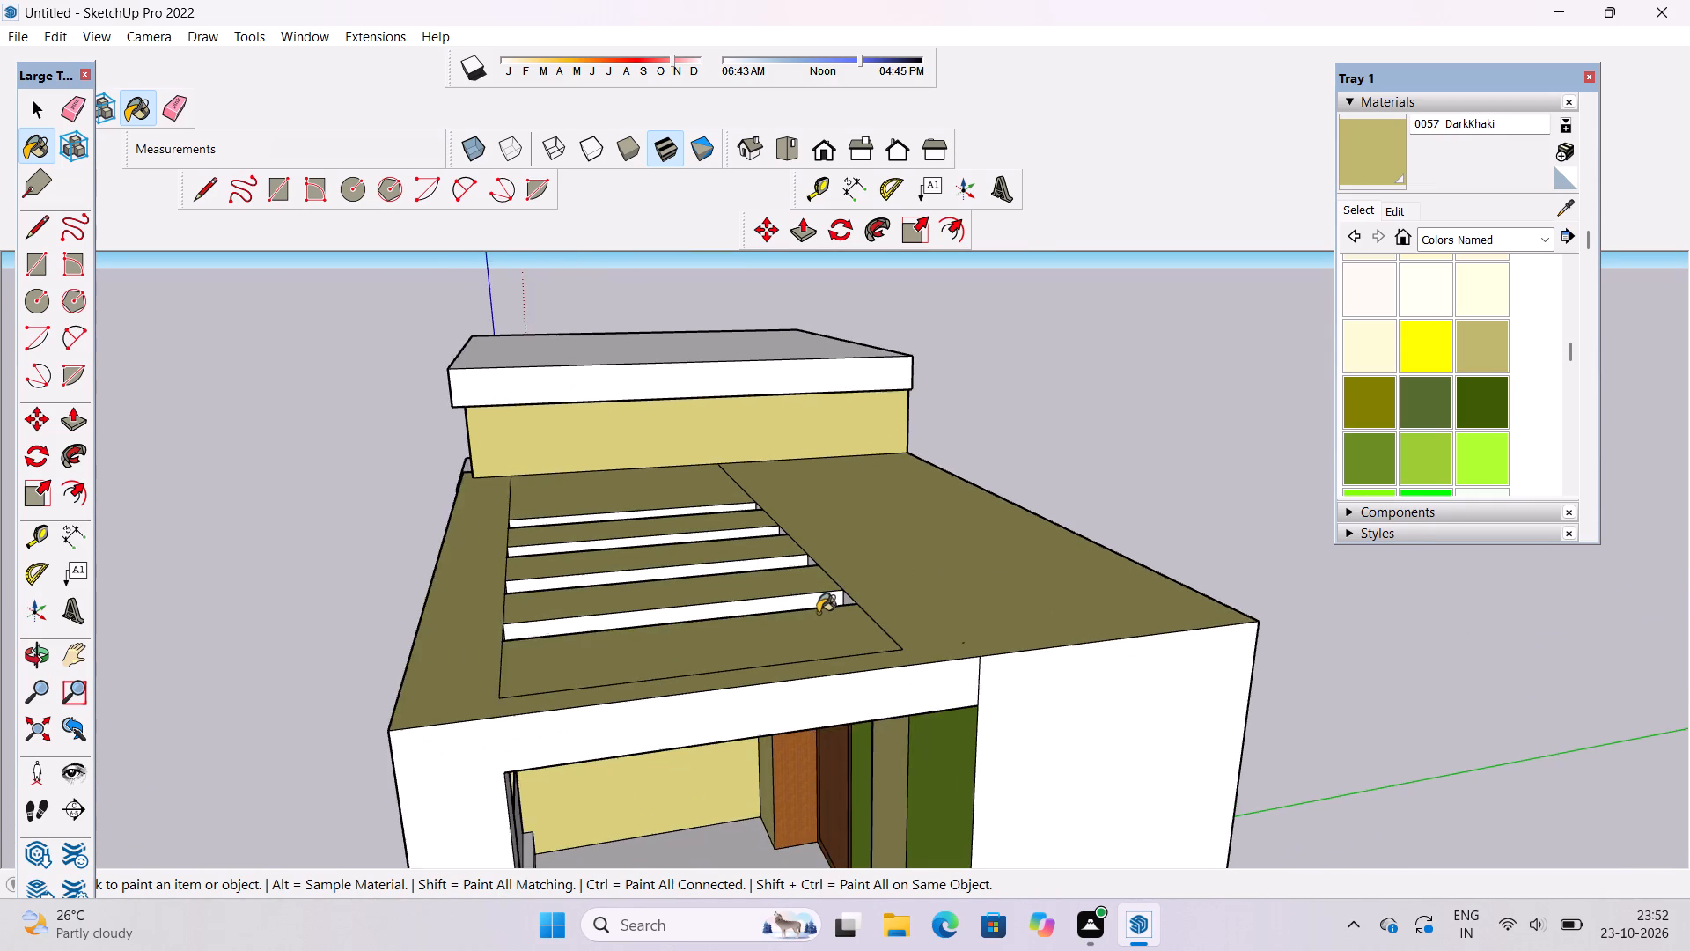
Paint the house's tall outer side wall beside the balconies, including its narrow edge strip, with 0057_DarkKhaki.
key("o")
left_click_drag(1307, 586, 899, 557)
scroll(901, 542, "down", 7)
left_click_drag(966, 630, 942, 454, "shift")
scroll(942, 451, "down", 6)
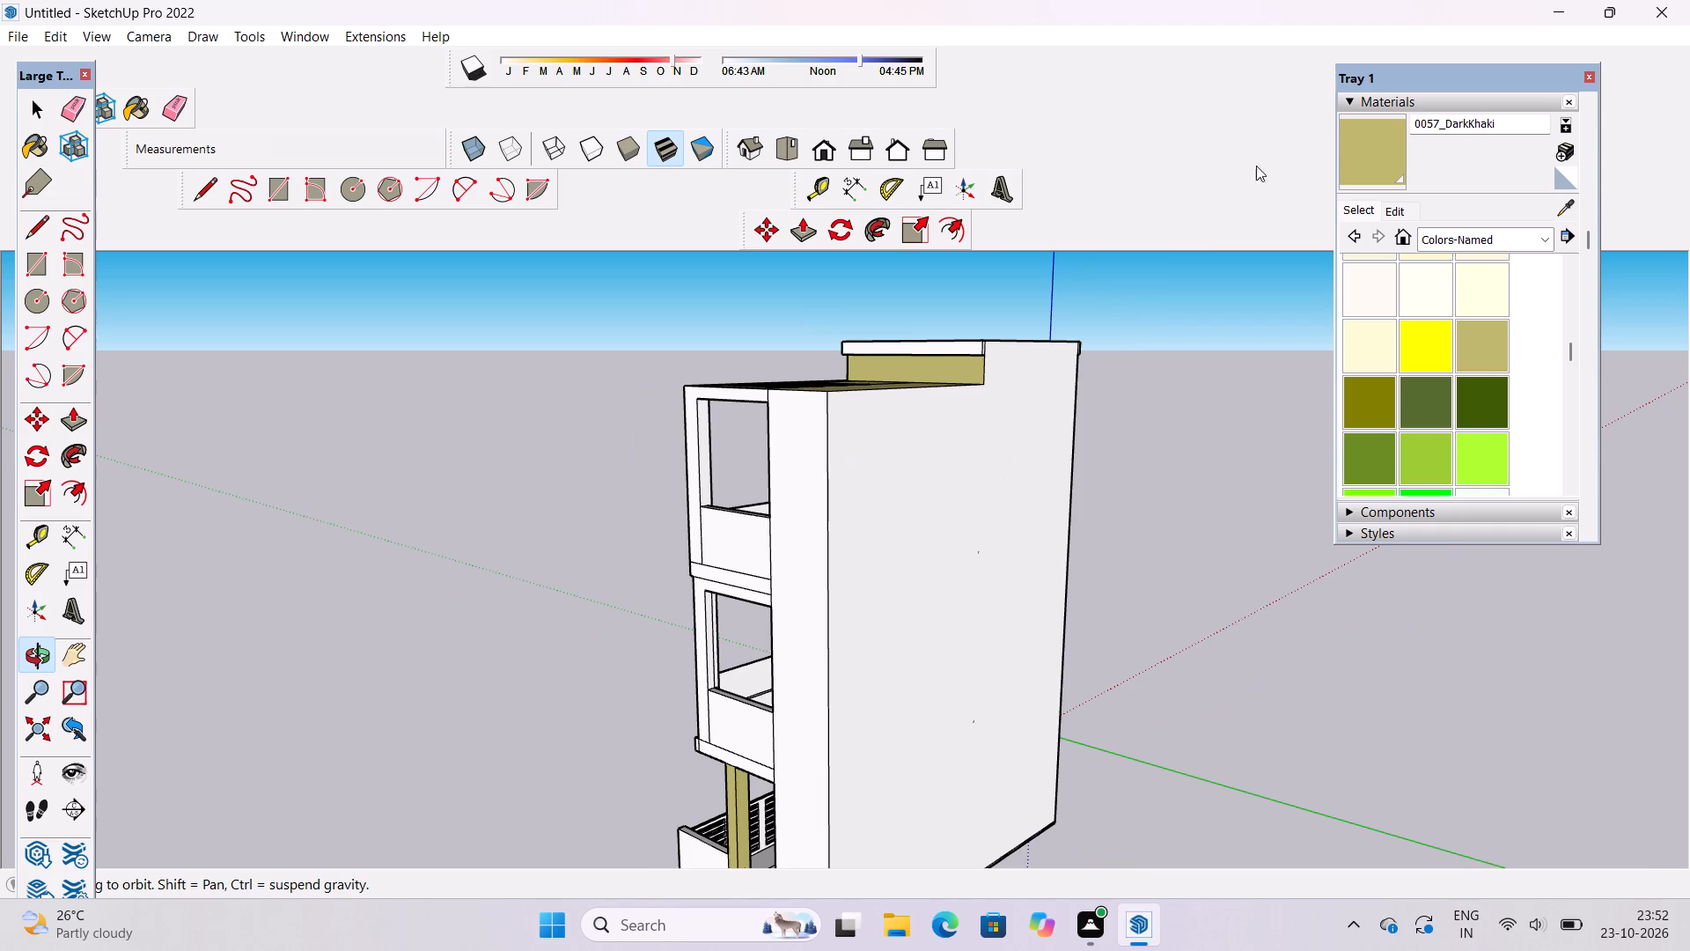
left_click(1392, 133)
left_click(916, 549)
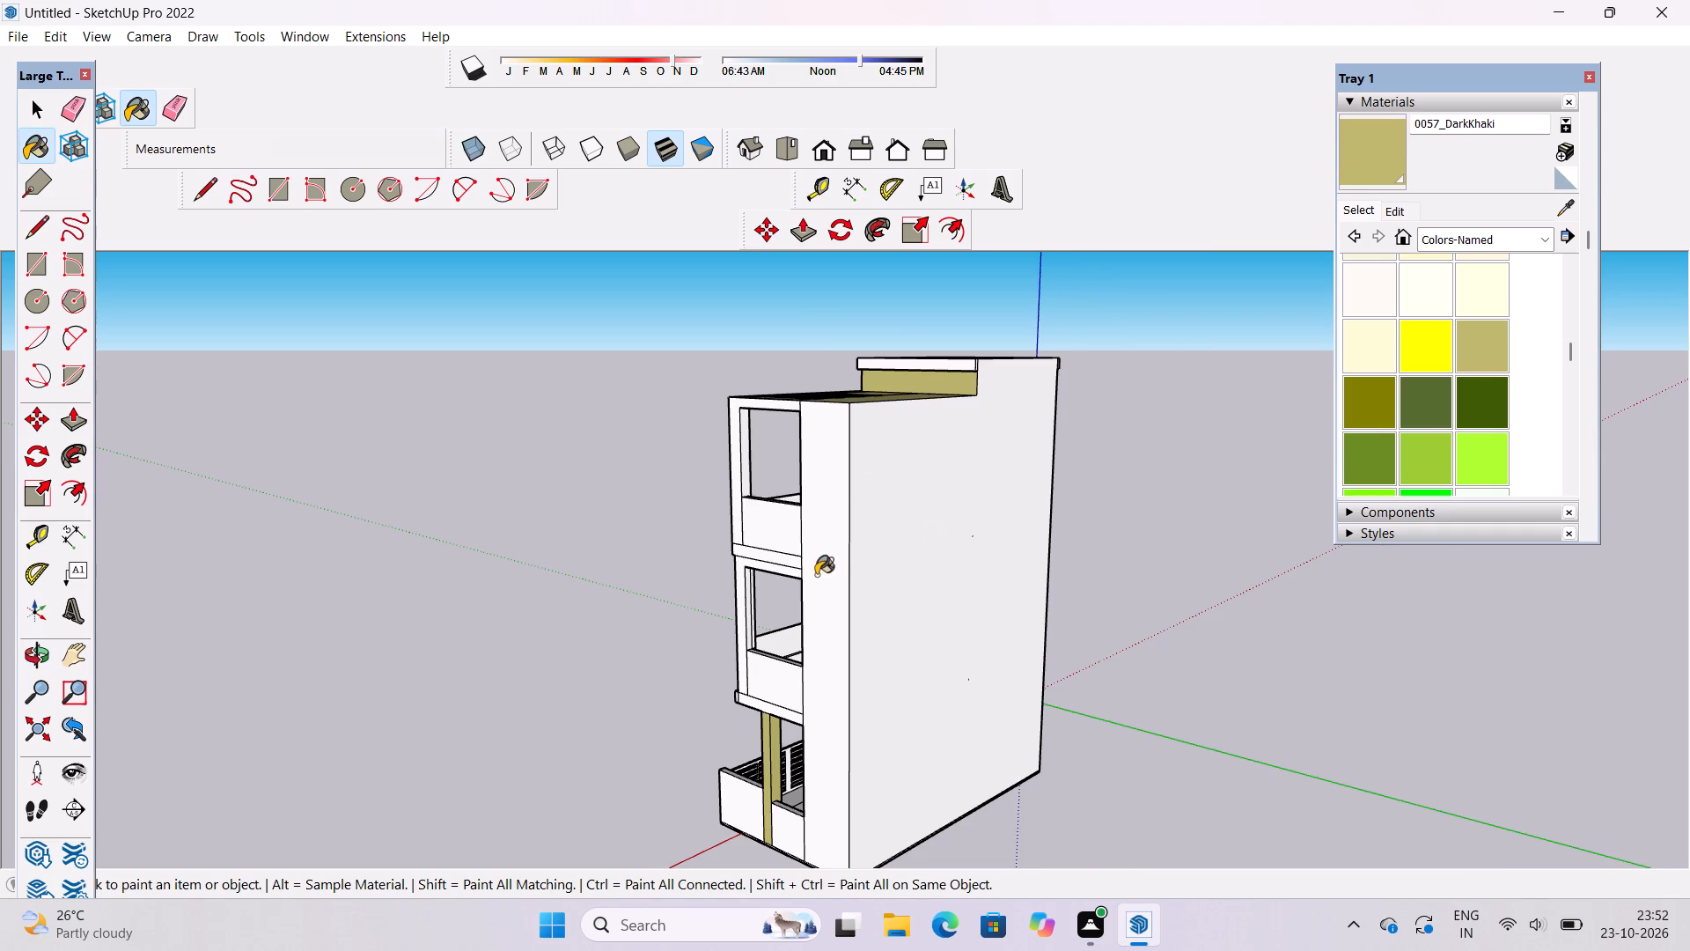
left_click(816, 574)
Examine the front facade from several angles for surfaces still to be painted.
key("o")
left_click_drag(466, 649, 1297, 643)
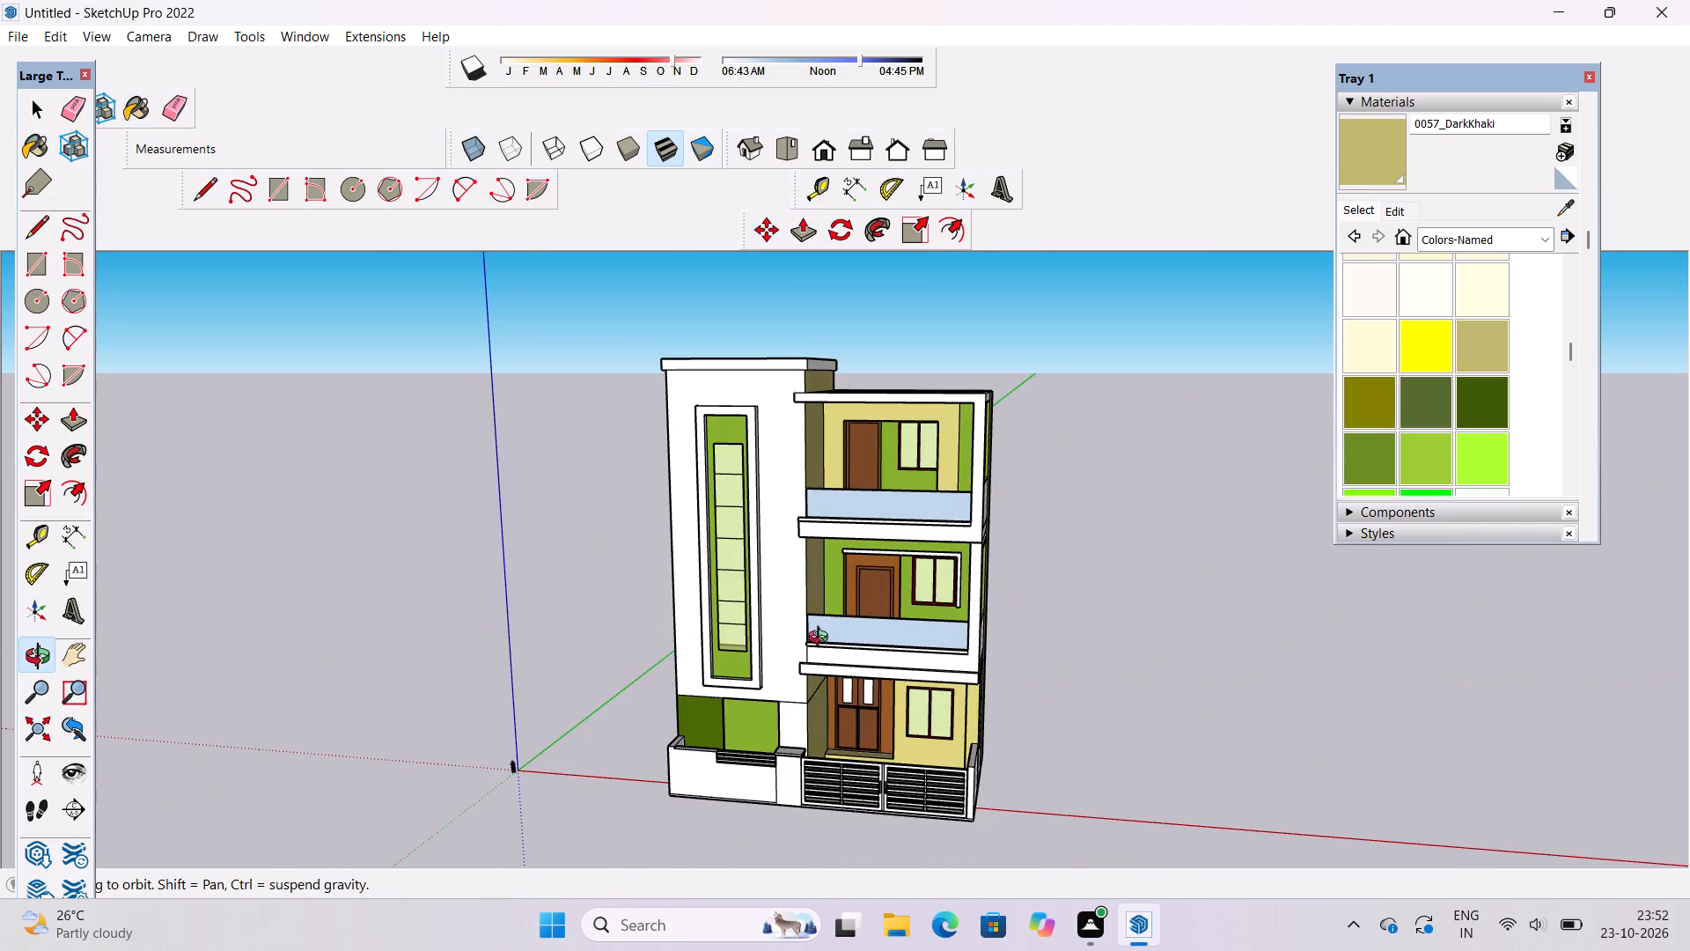
left_click_drag(831, 644, 719, 649, "shift")
left_click_drag(731, 649, 928, 656)
scroll(698, 555, "up", 1)
left_click_drag(725, 568, 914, 590, "shift")
left_click_drag(917, 587, 754, 576)
scroll(764, 557, "down", 5)
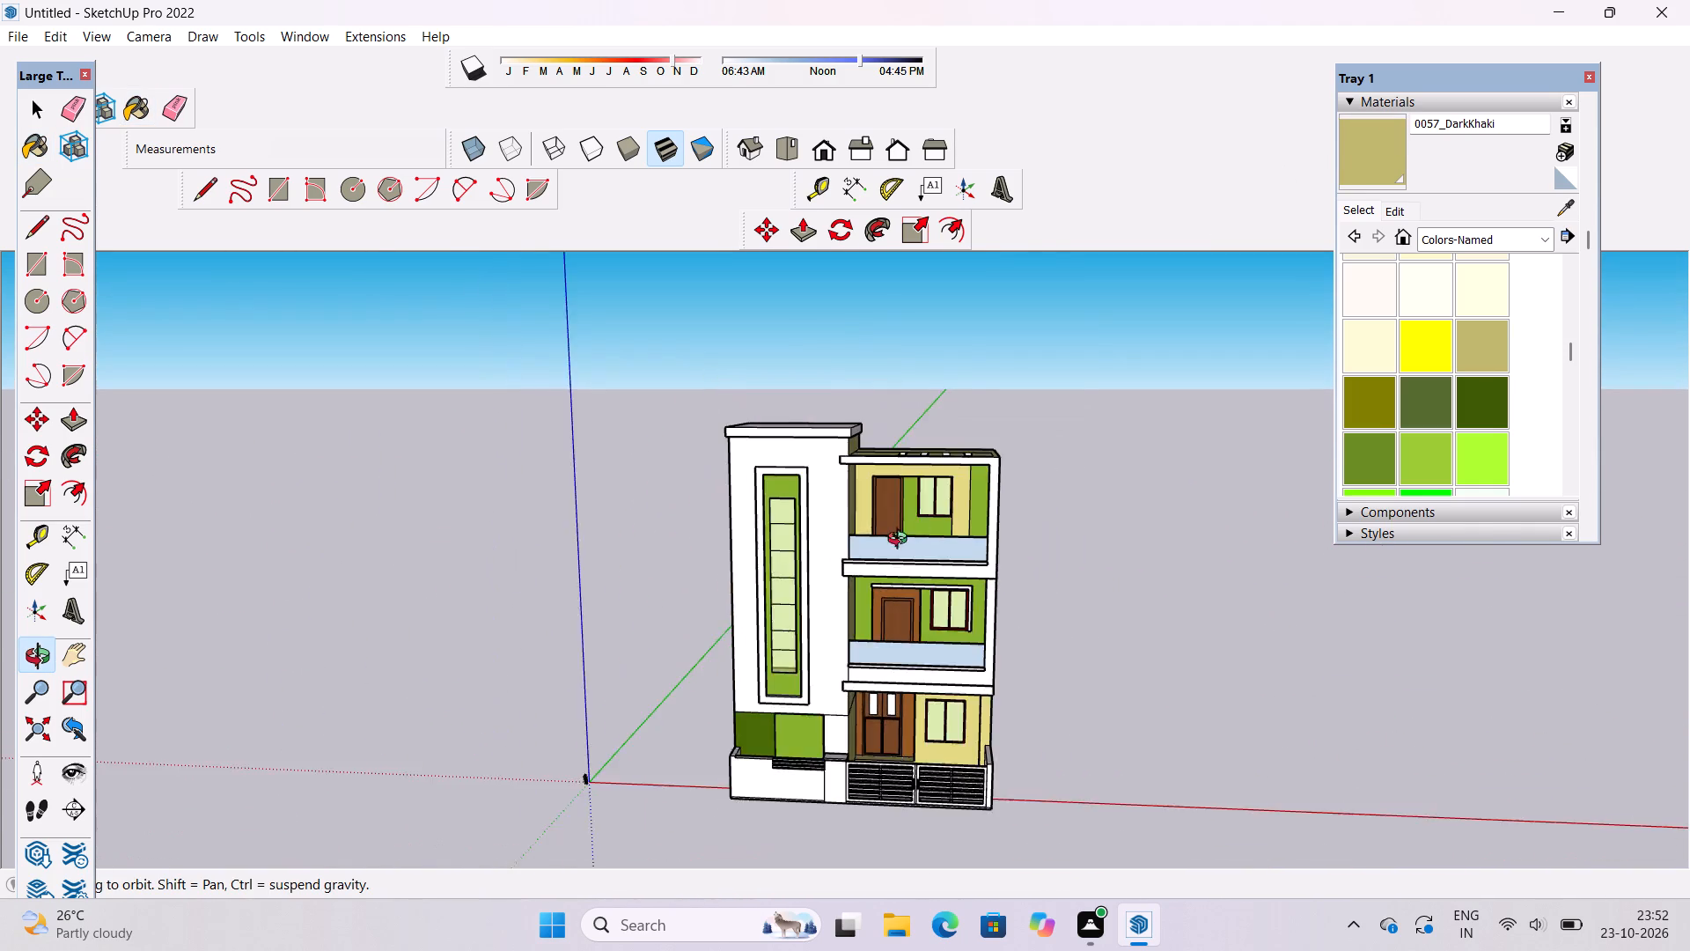
left_click_drag(890, 542, 793, 593)
scroll(829, 540, "up", 3)
left_click_drag(828, 556, 827, 575, "shift")
left_click_drag(827, 591, 899, 564)
scroll(919, 568, "down", 2)
left_click_drag(950, 597, 868, 534, "shift")
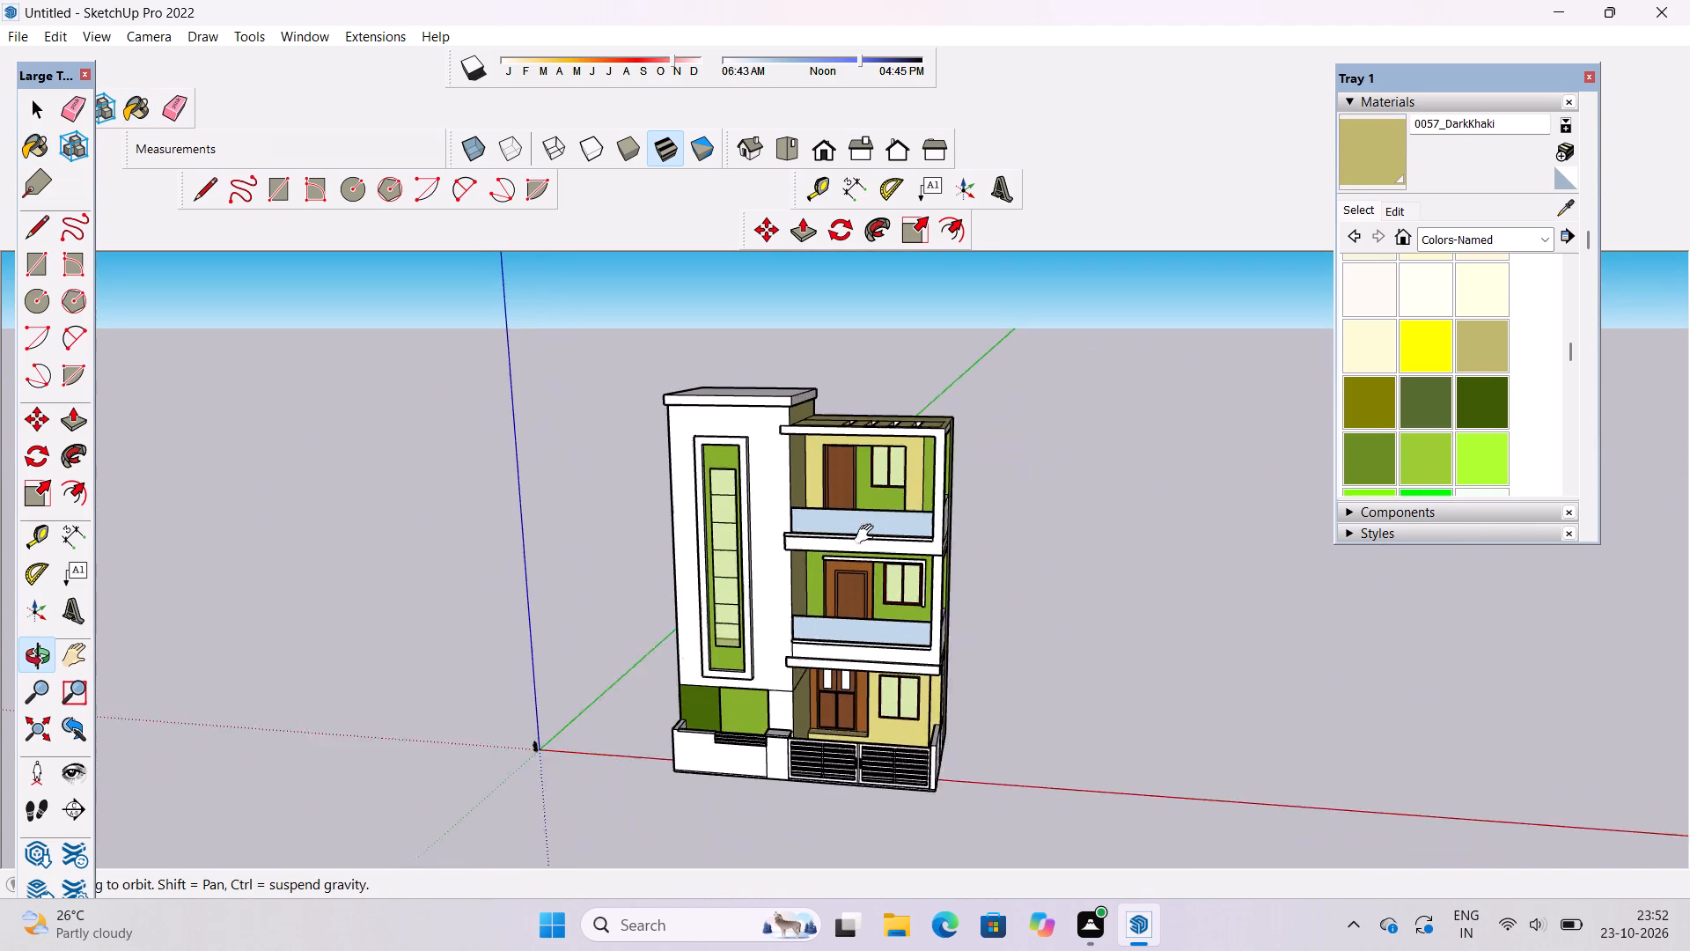
left_click_drag(868, 534, 863, 528, "shift")
left_click_drag(848, 583, 908, 614)
Paint the white ground-floor wall section between the green panels and the porch with 0057_DarkKhaki.
scroll(902, 681, "up", 4)
left_click_drag(740, 698, 801, 588, "shift")
left_click_drag(790, 637, 778, 524)
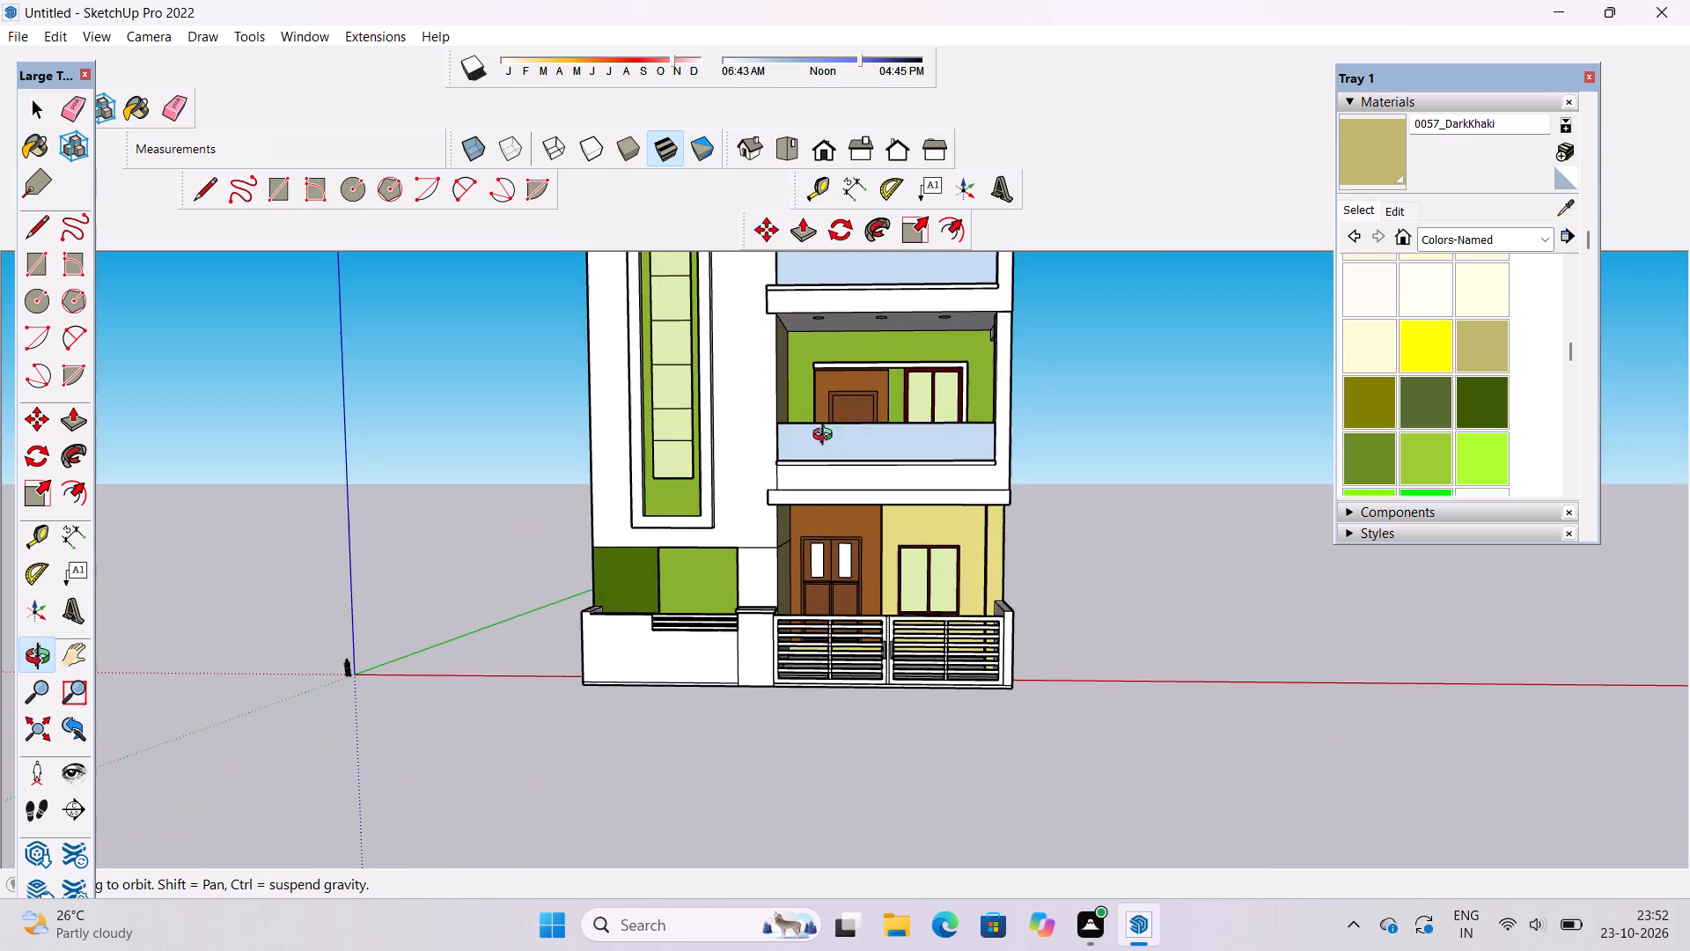
left_click(1370, 160)
scroll(760, 573, "up", 5)
left_click(761, 574)
scroll(726, 499, "down", 3)
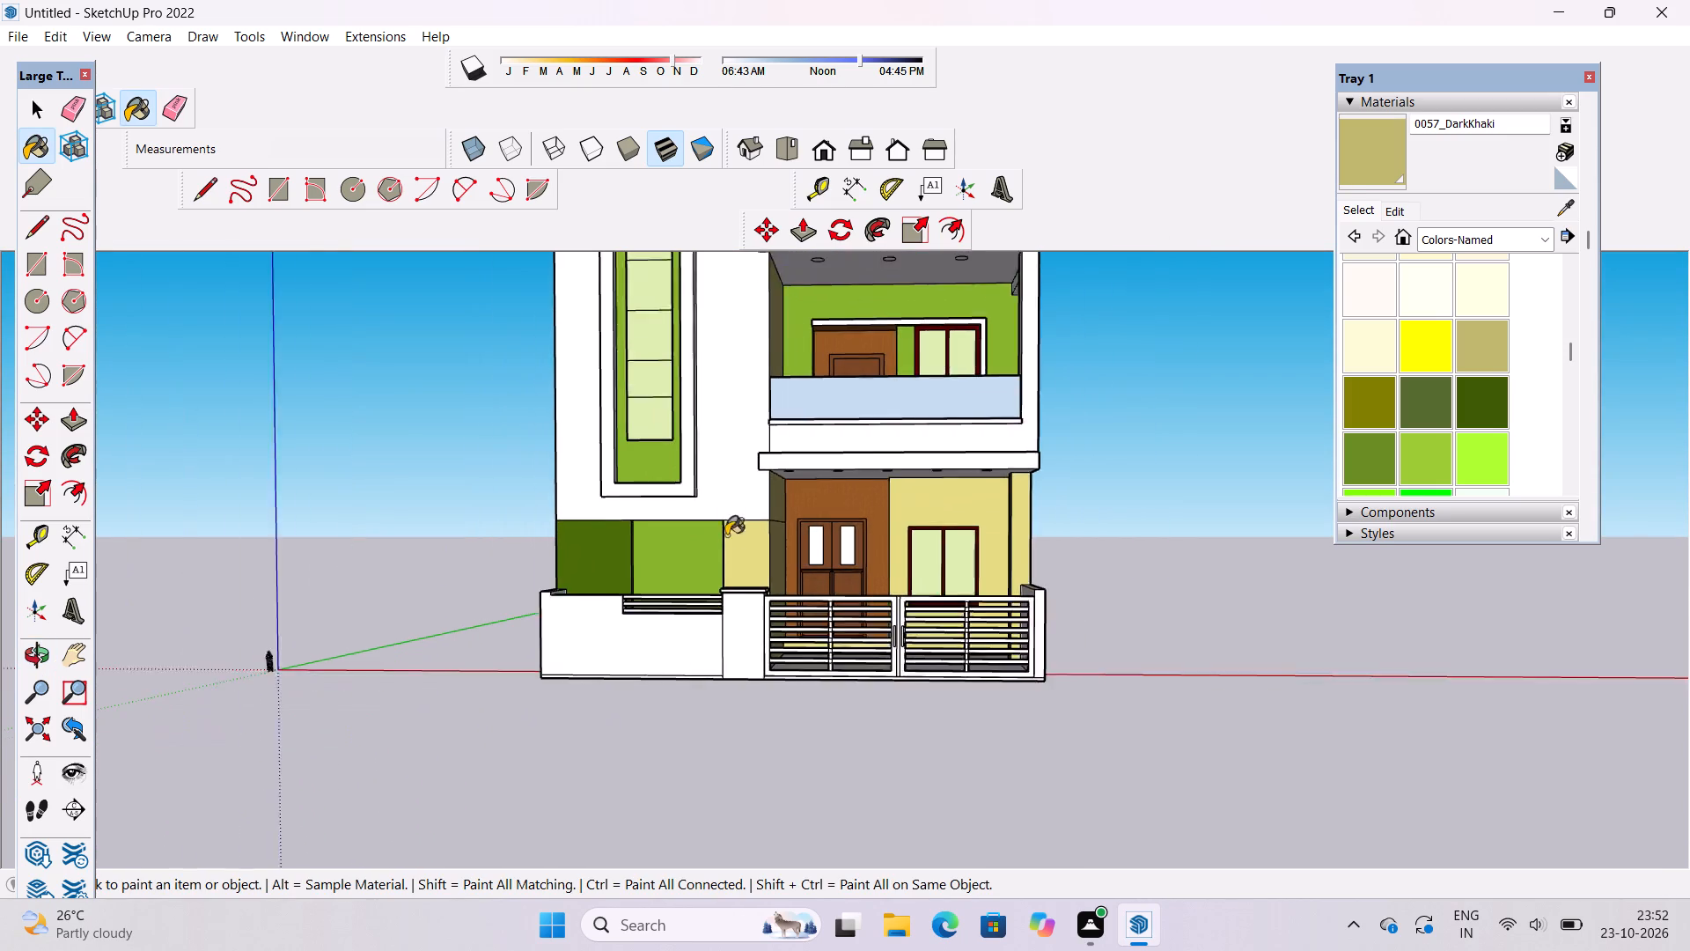
Erase the edge dividing the porch floor from the side yard, between the wall corner and the gate pillar.
scroll(726, 535, "down", 2)
scroll(714, 642, "up", 4)
scroll(577, 625, "down", 4)
scroll(731, 623, "up", 10)
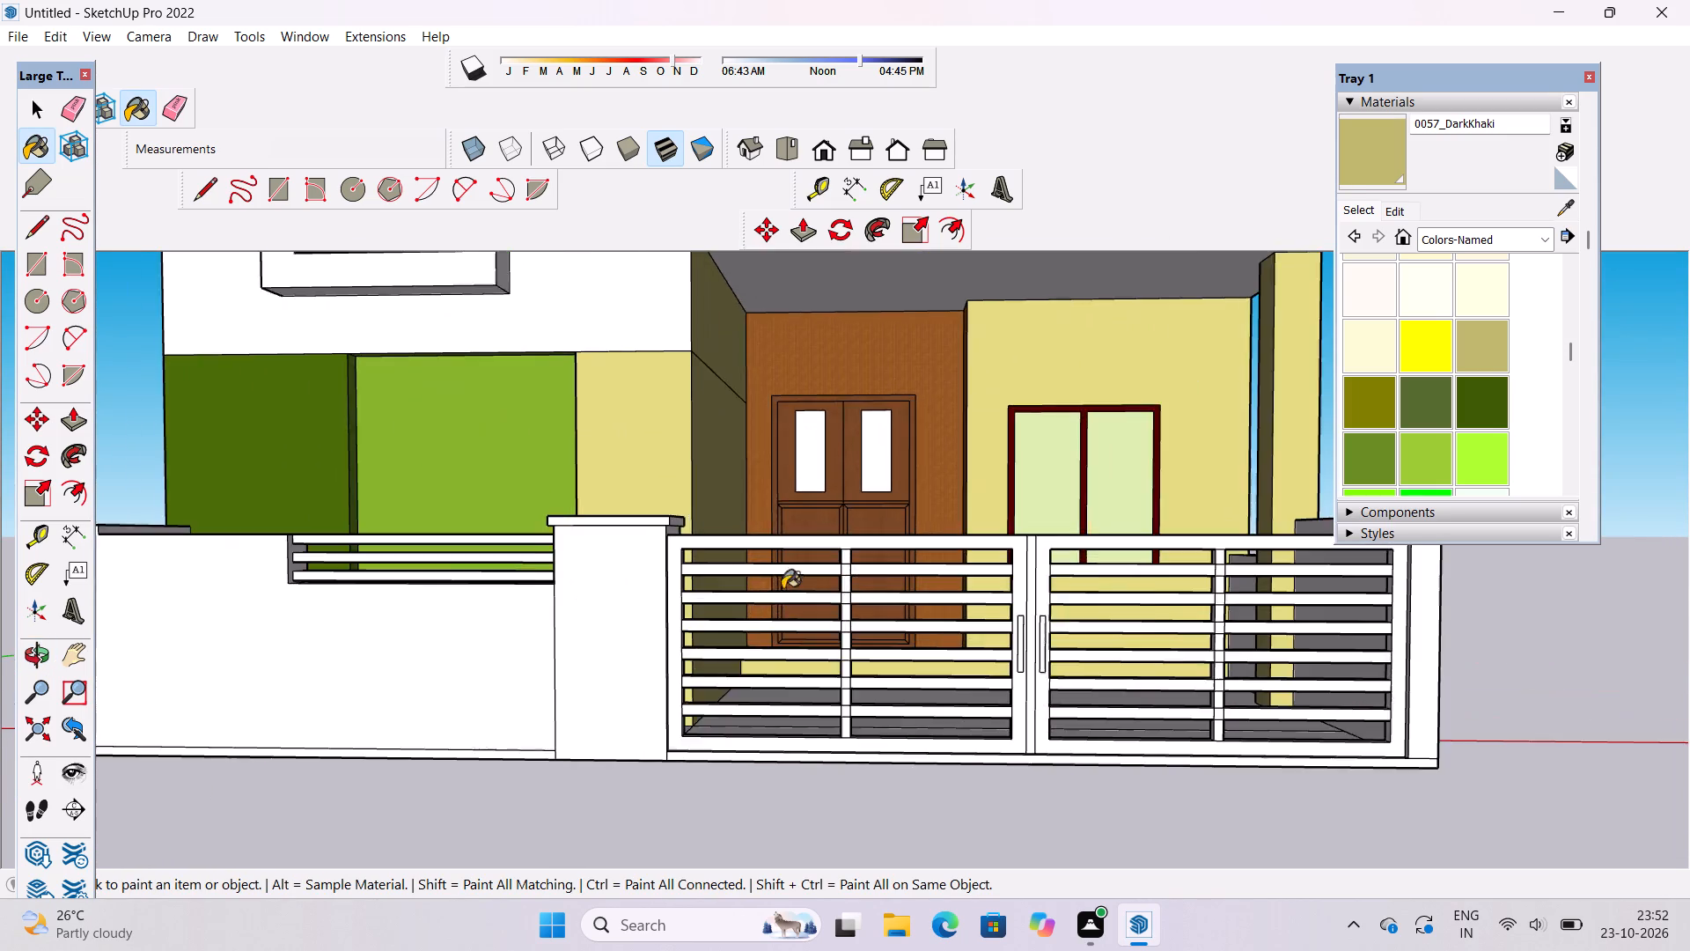
scroll(588, 595, "down", 6)
key("o")
left_click_drag(707, 577, 756, 881)
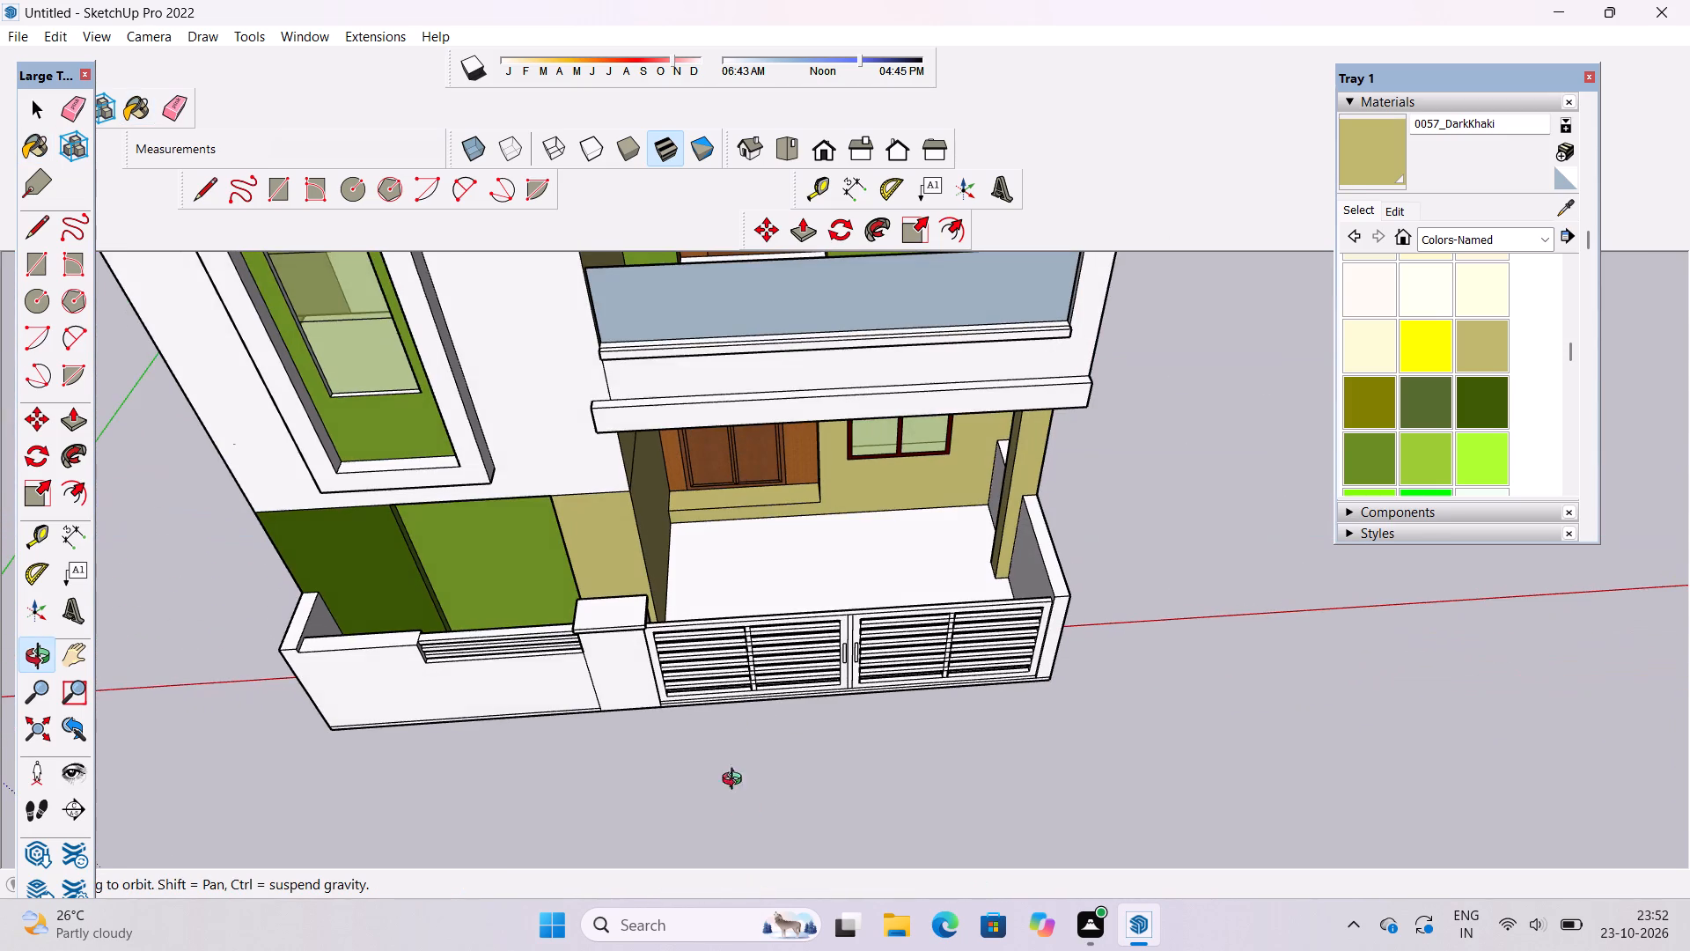
left_click_drag(744, 644, 670, 741)
left_click_drag(719, 716, 681, 837)
left_click_drag(716, 679, 665, 776, "shift")
left_click_drag(666, 775, 728, 750)
left_click_drag(724, 749, 728, 788, "shift")
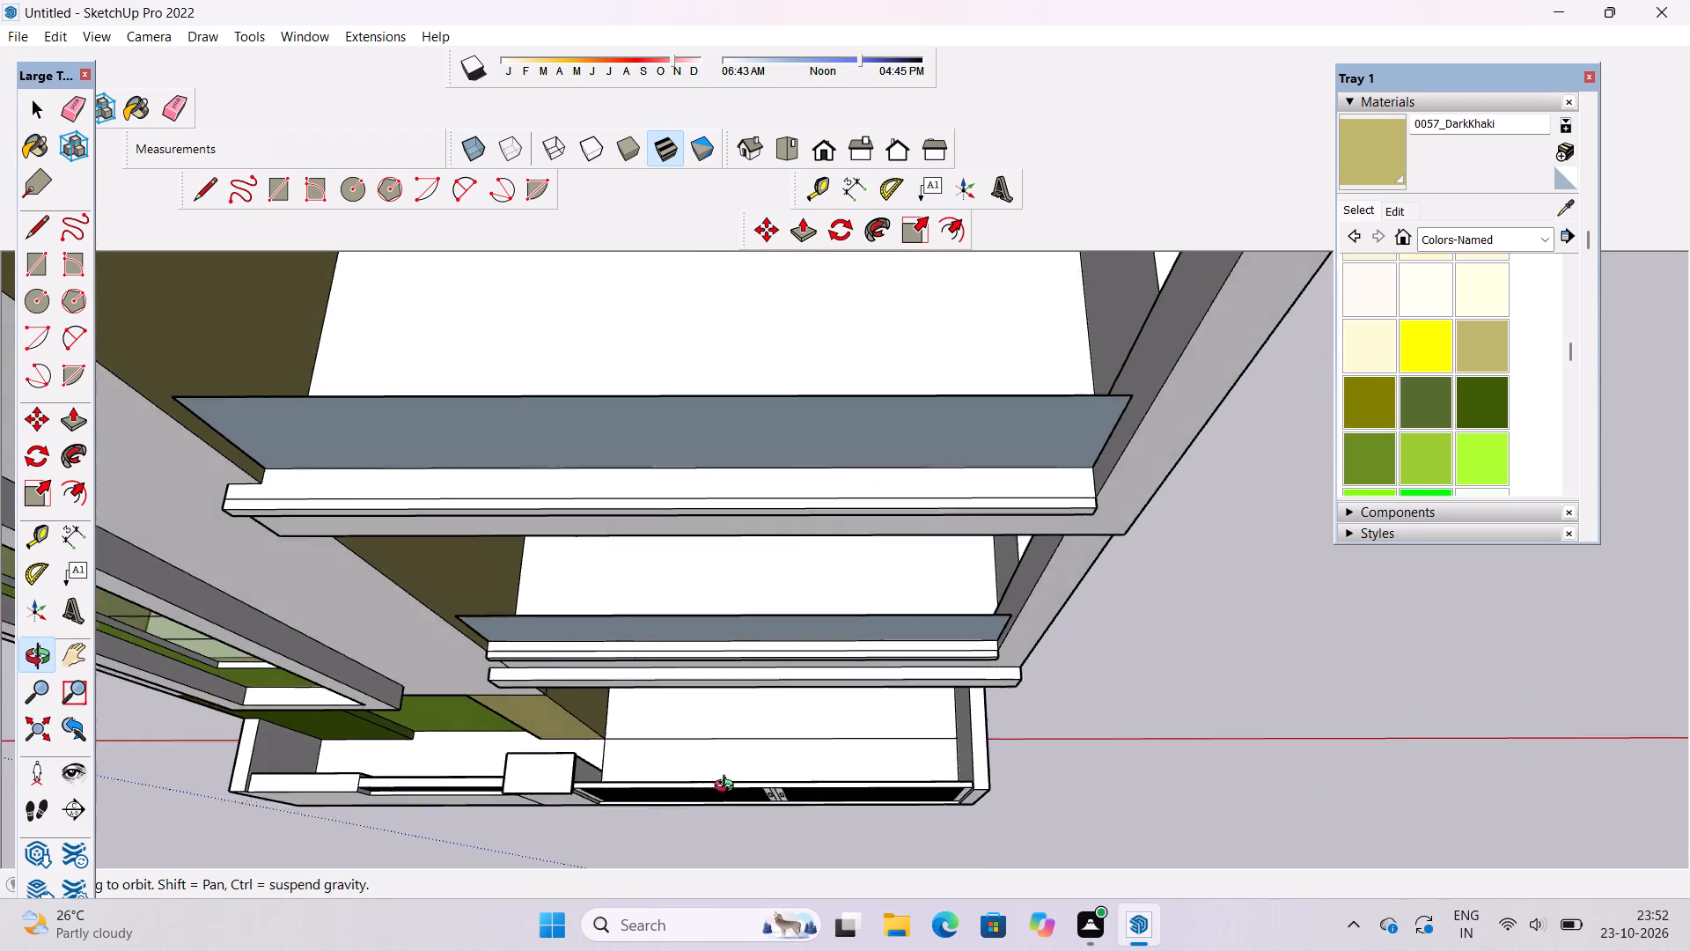
left_click_drag(728, 788, 728, 801, "shift")
key("e")
scroll(663, 758, "up", 5)
left_click_drag(643, 662, 575, 709)
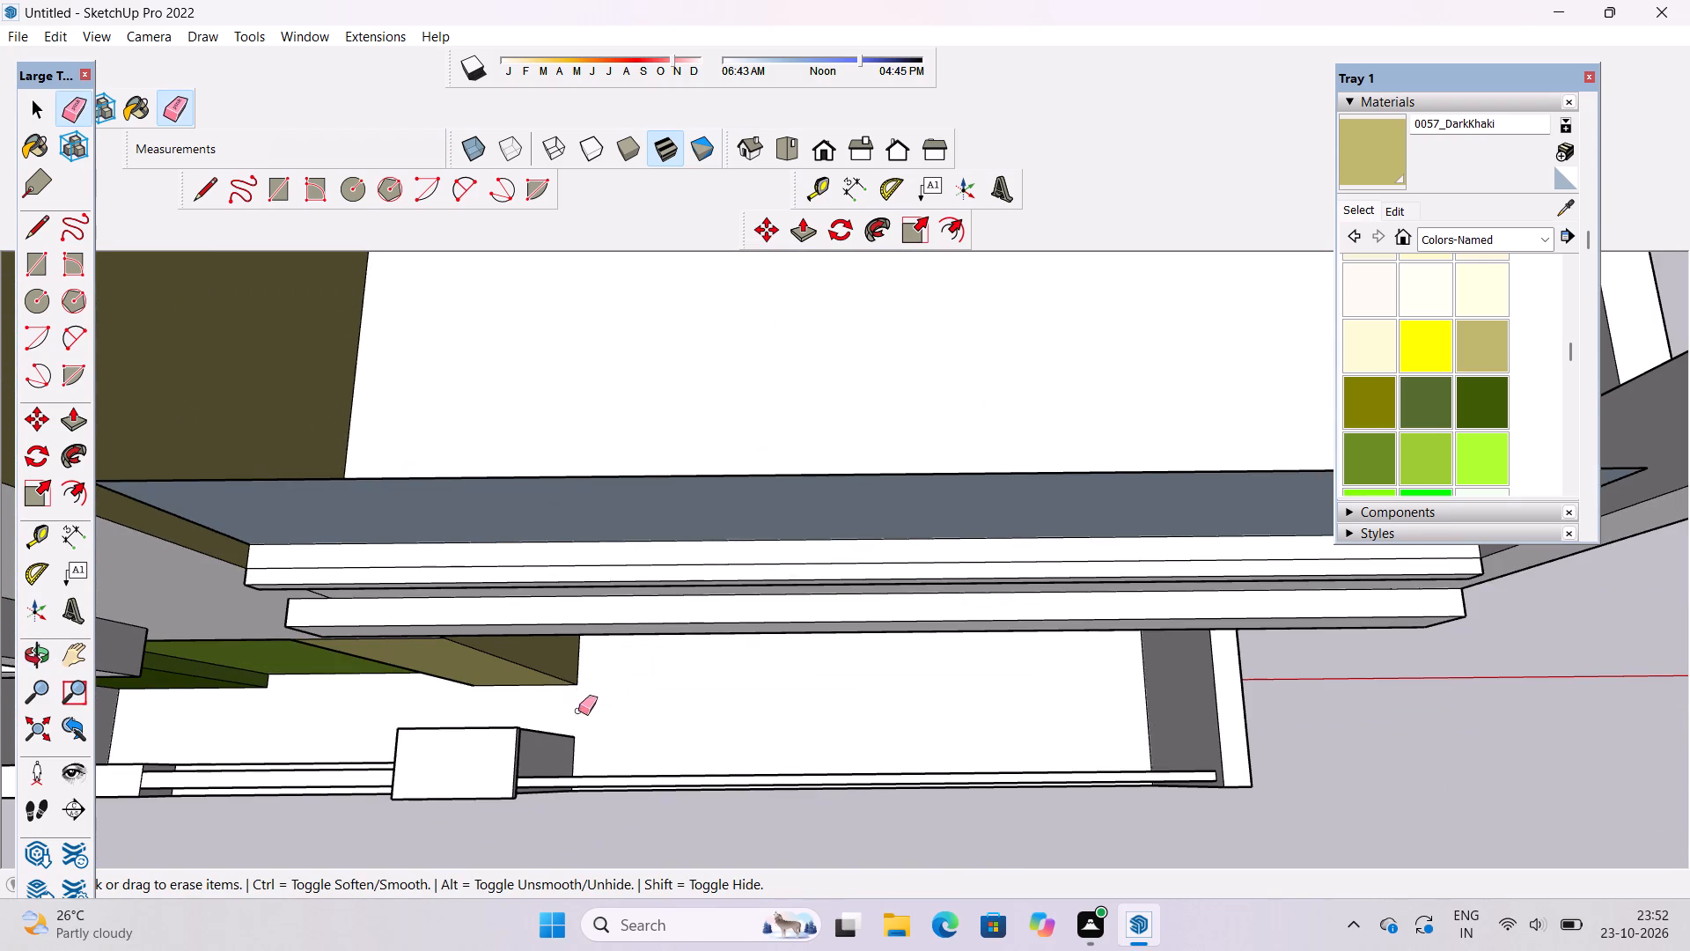
Paint the ground-floor porch floor with Granite Dark Gray from the Stone materials.
key("o")
left_click_drag(823, 774, 853, 648)
scroll(853, 646, "down", 6)
left_click_drag(859, 756, 846, 702, "shift")
left_click_drag(841, 712, 810, 604)
scroll(810, 581, "down", 4)
left_click_drag(802, 627, 797, 691, "shift")
left_click_drag(797, 704, 806, 634)
left_click_drag(809, 640, 797, 689, "shift")
left_click_drag(797, 689, 783, 783)
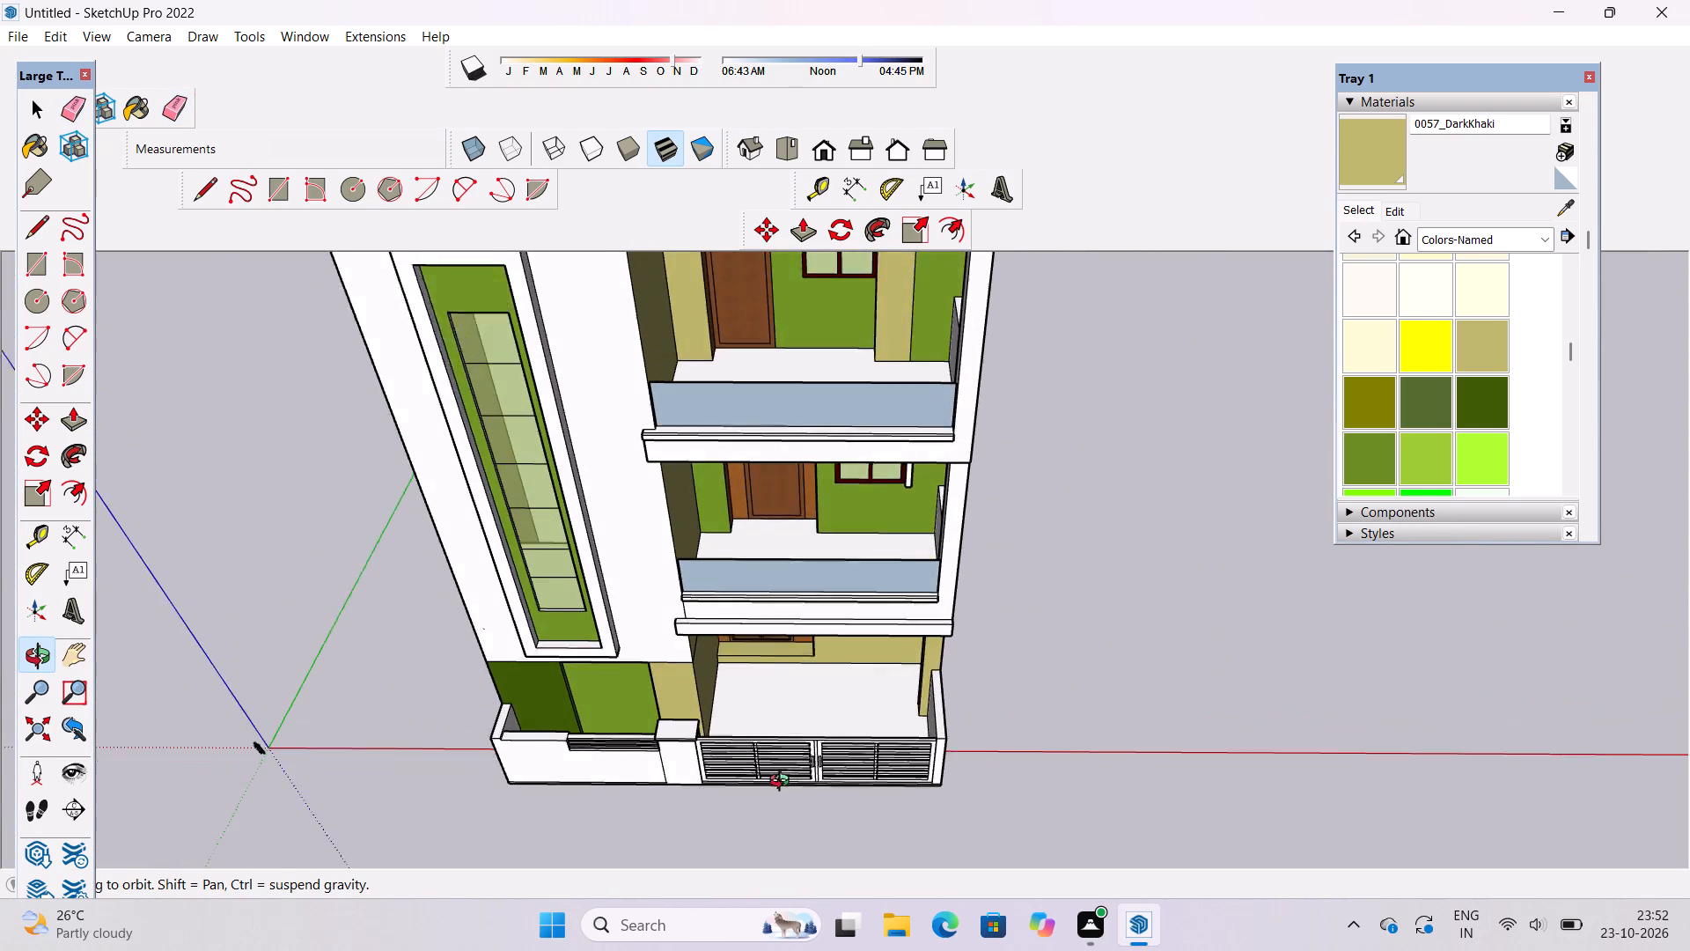
left_click_drag(783, 783, 782, 789)
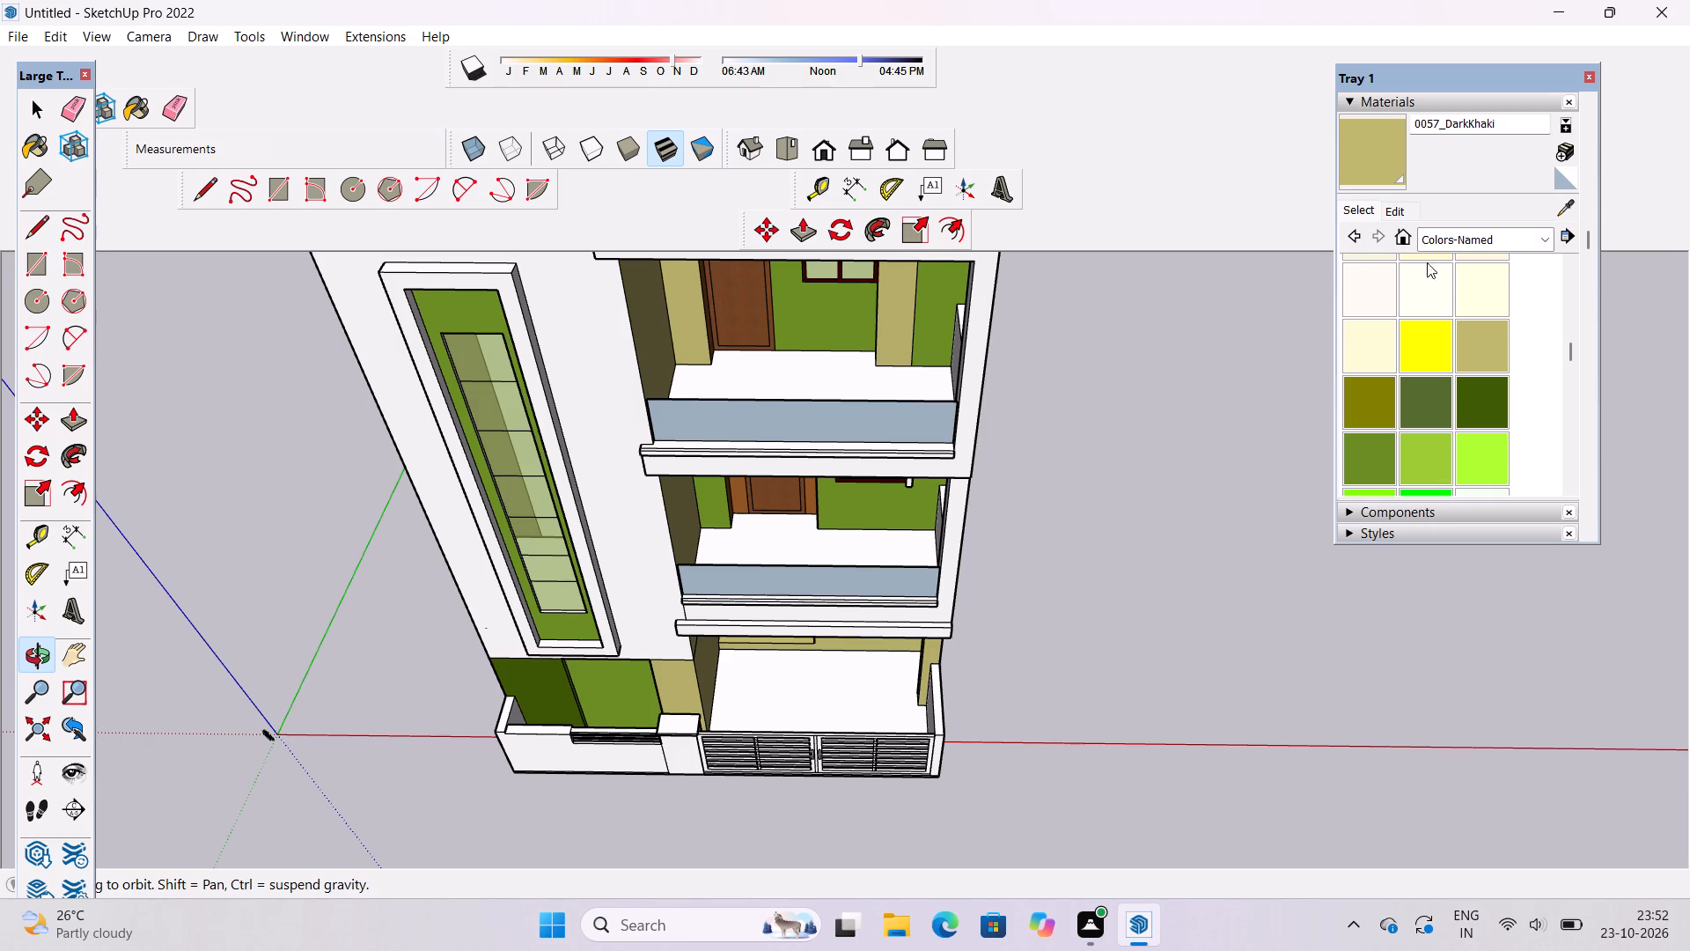
scroll(841, 501, "down", 4)
left_click_drag(817, 522, 803, 543, "shift")
left_click(1455, 238)
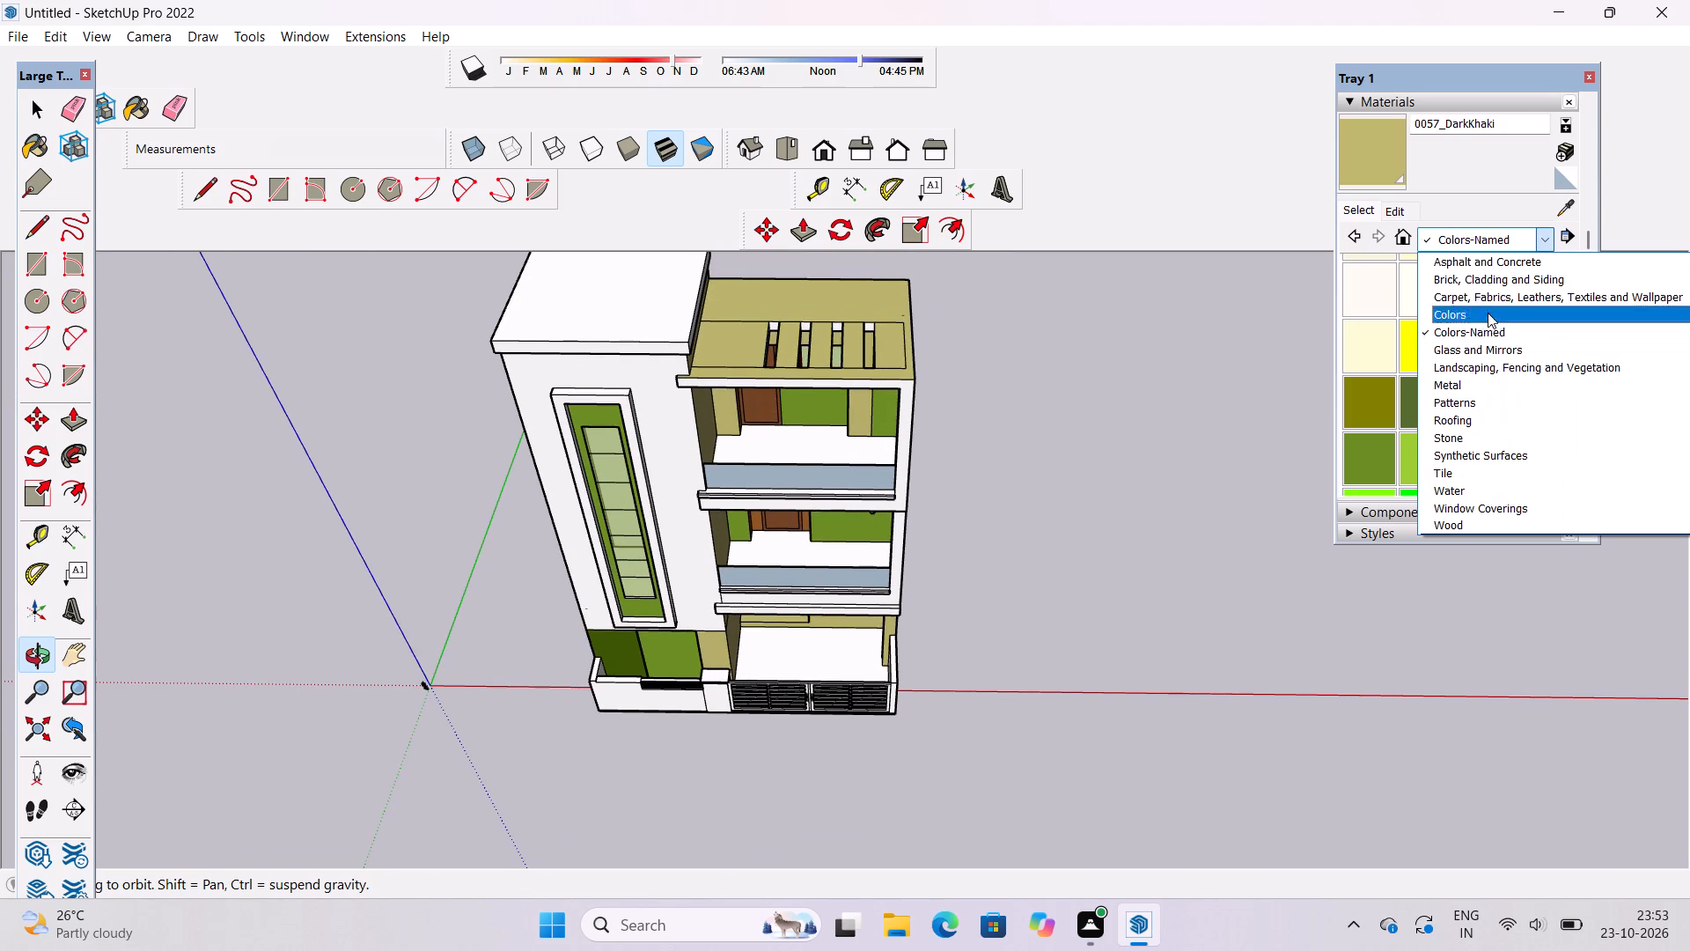
left_click(1451, 438)
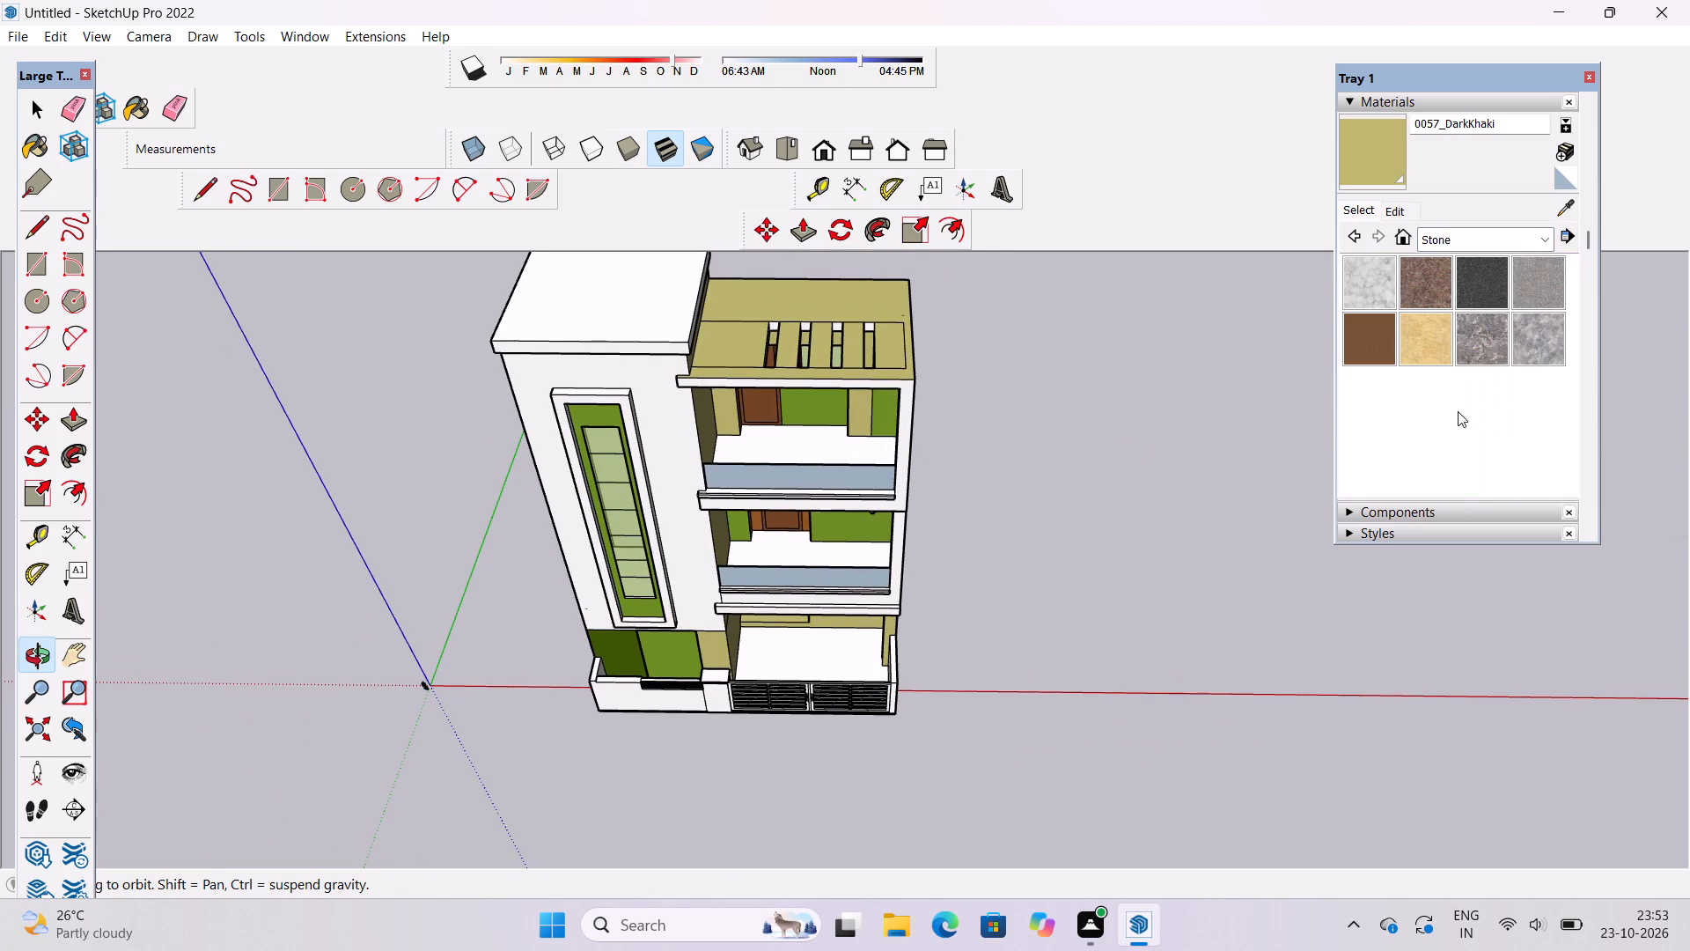
left_click_drag(1487, 285, 1484, 293)
left_click(870, 643)
left_click(1475, 266)
scroll(767, 647, "up", 6)
left_click(776, 657)
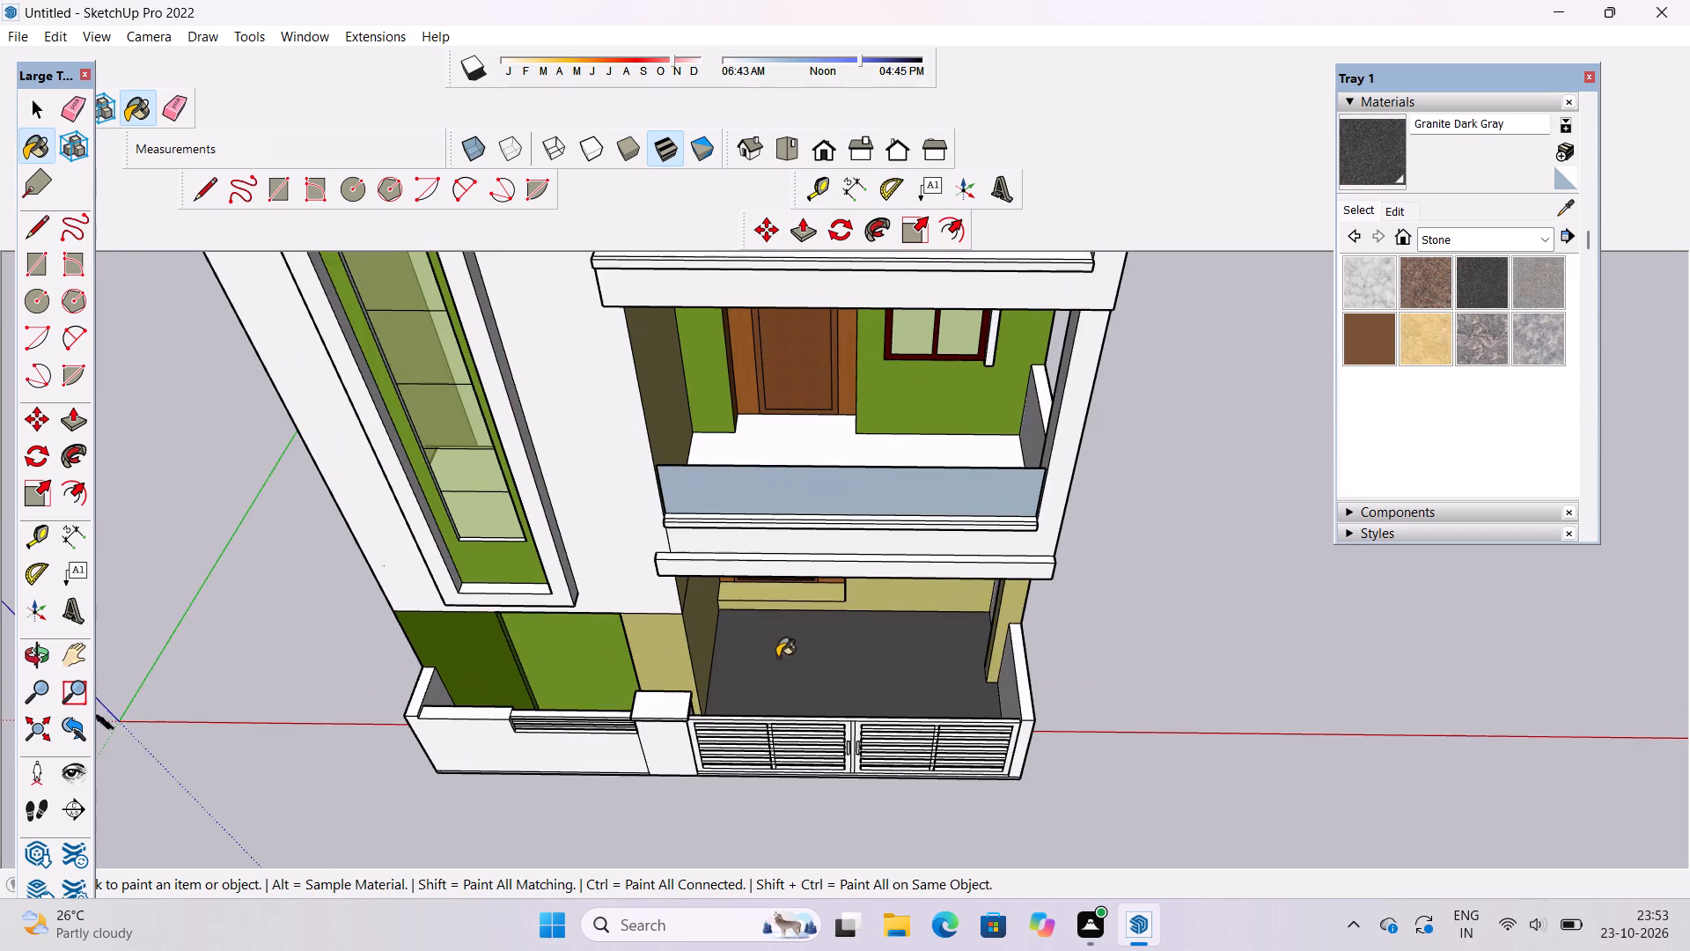
scroll(736, 689, "up", 14)
scroll(747, 652, "down", 12)
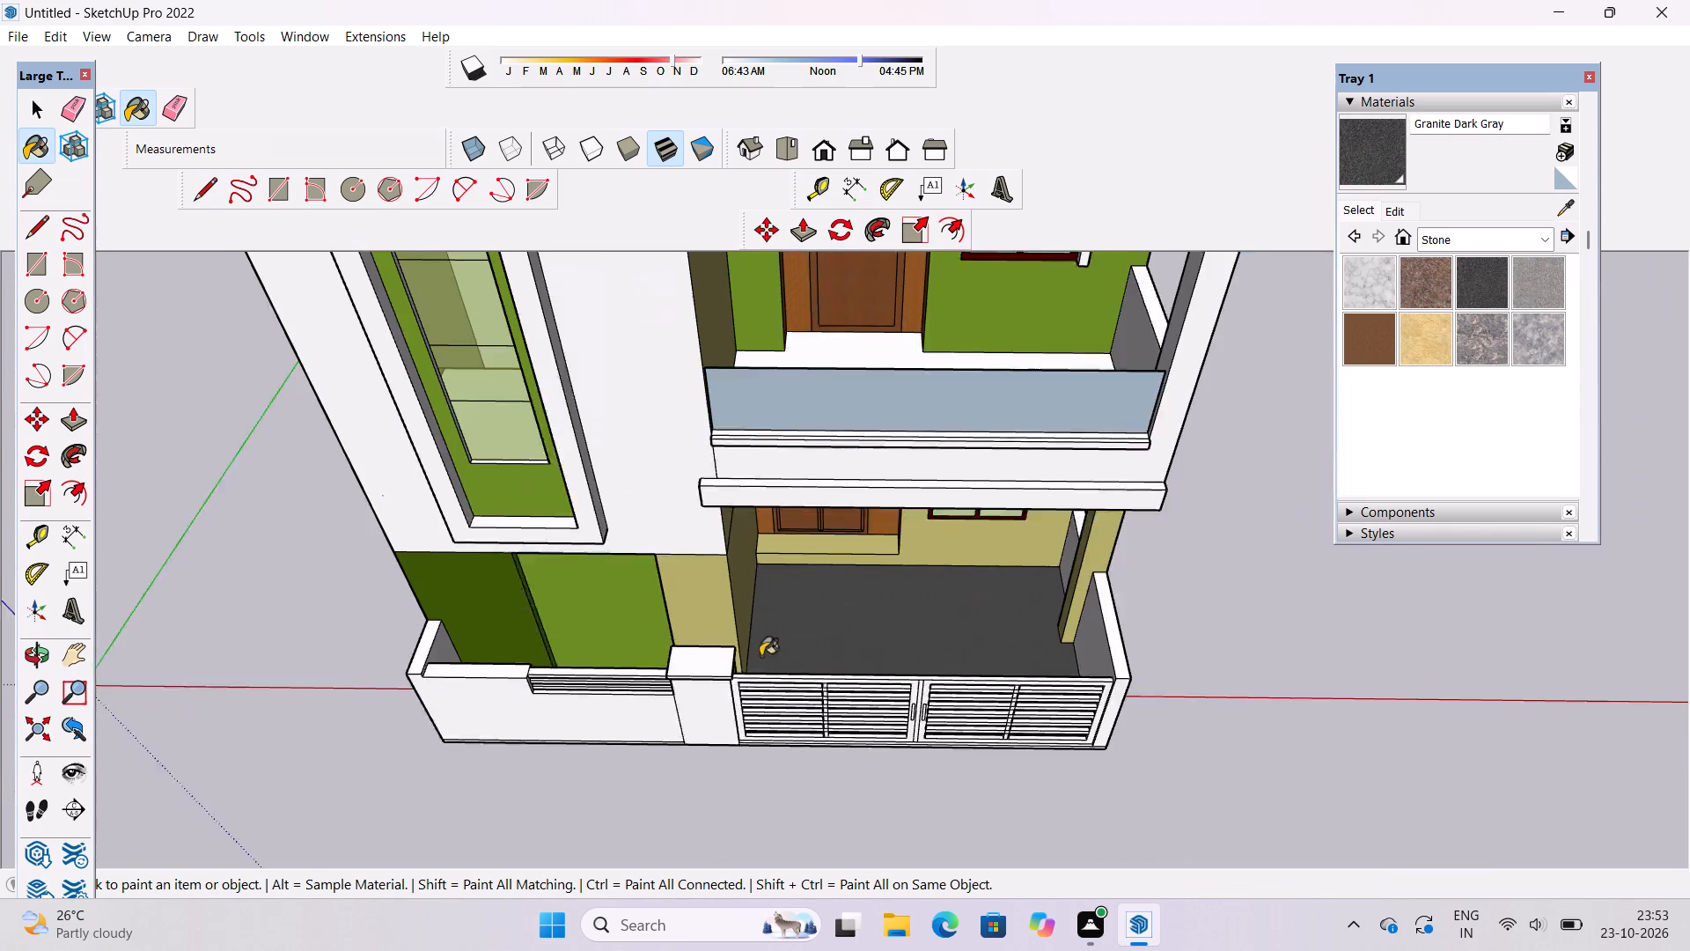
Set the Granite Dark Gray texture size to 10'.
left_click(1395, 211)
left_click(1406, 489)
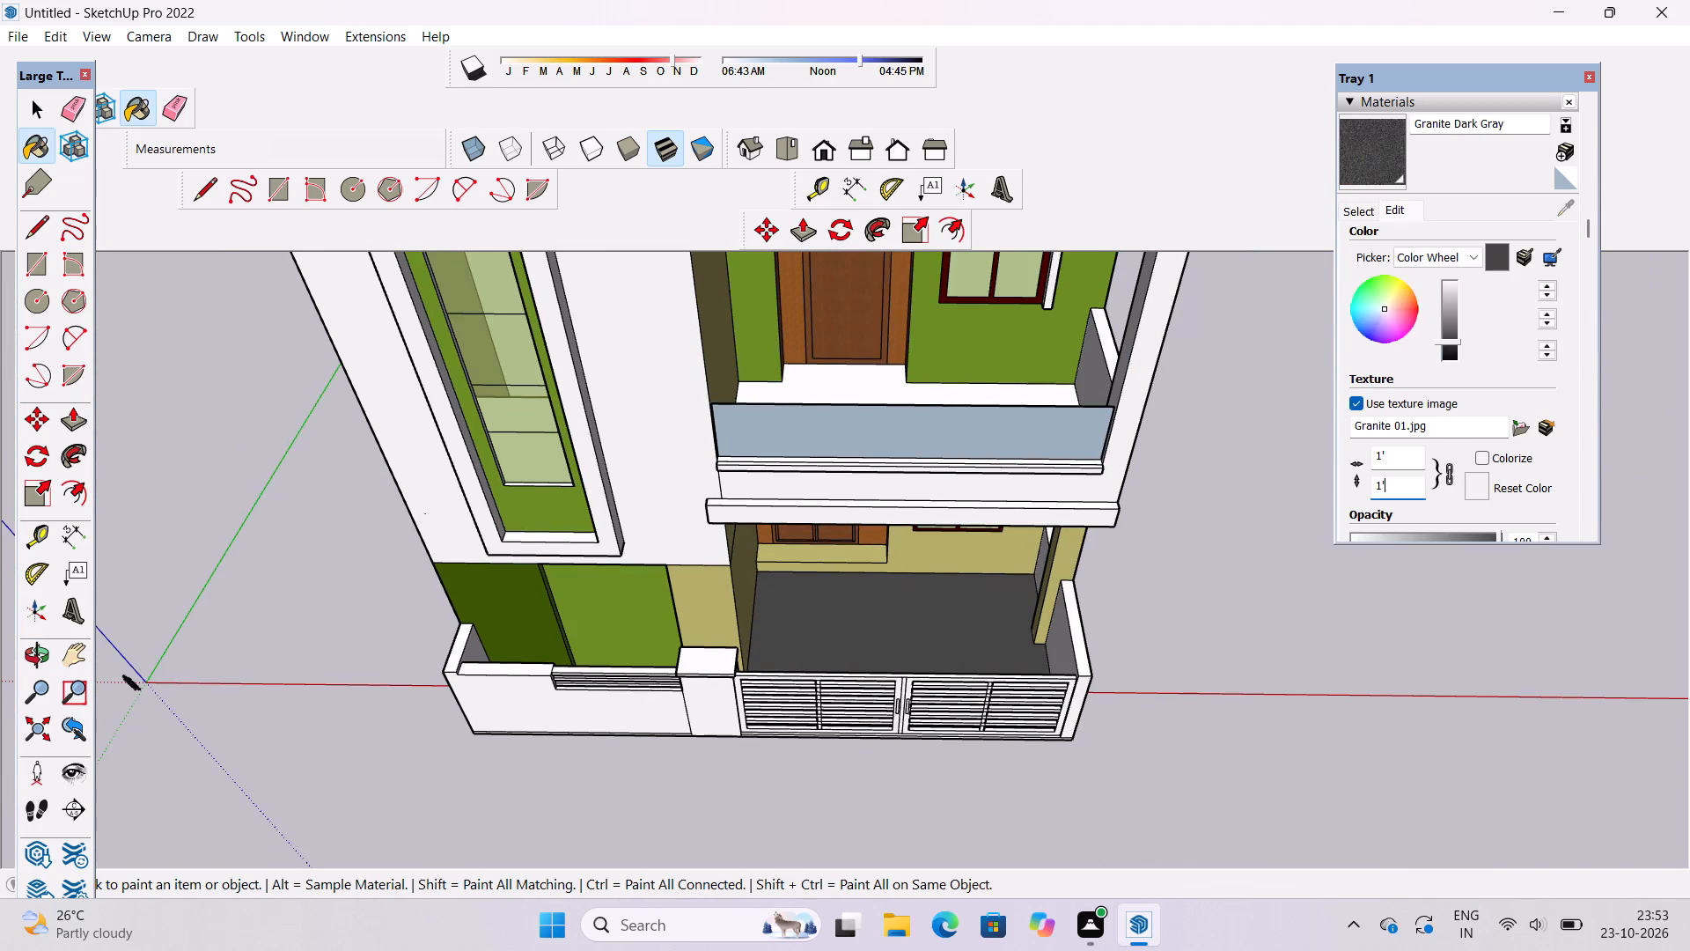
key("BackSpace")
key("0")
key("apostrophe")
key("Return")
Paint the floors of the top and middle balconies with Stone Marble from the Stone materials.
scroll(984, 474, "down", 5)
left_click(1358, 208)
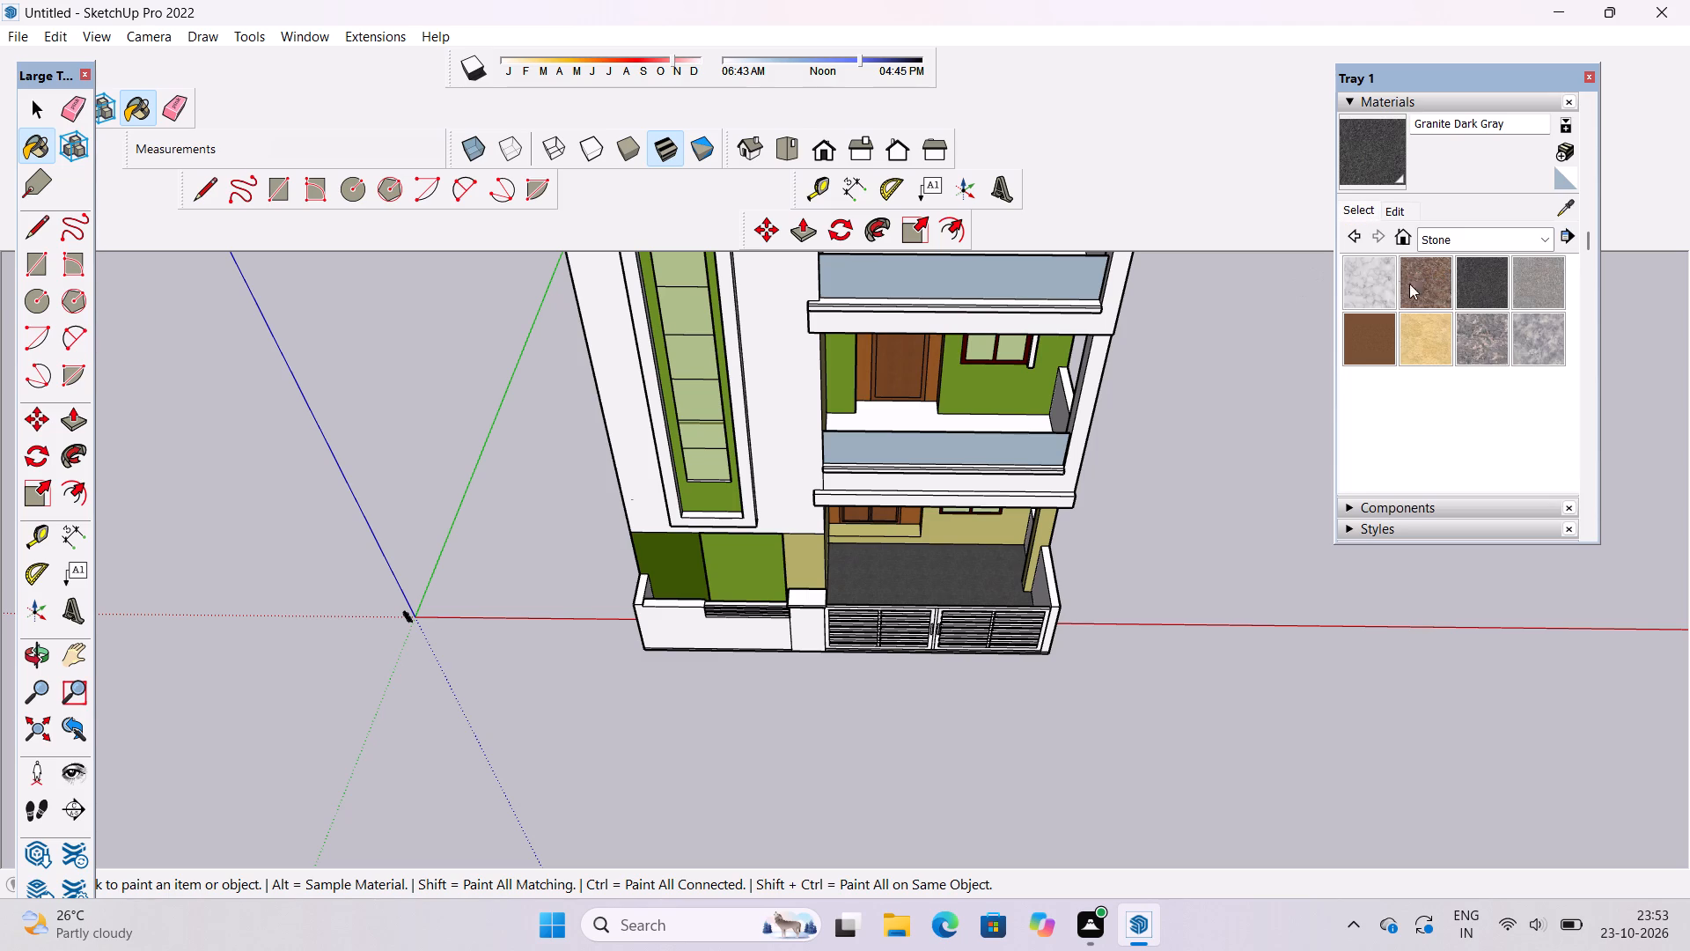
left_click(1493, 347)
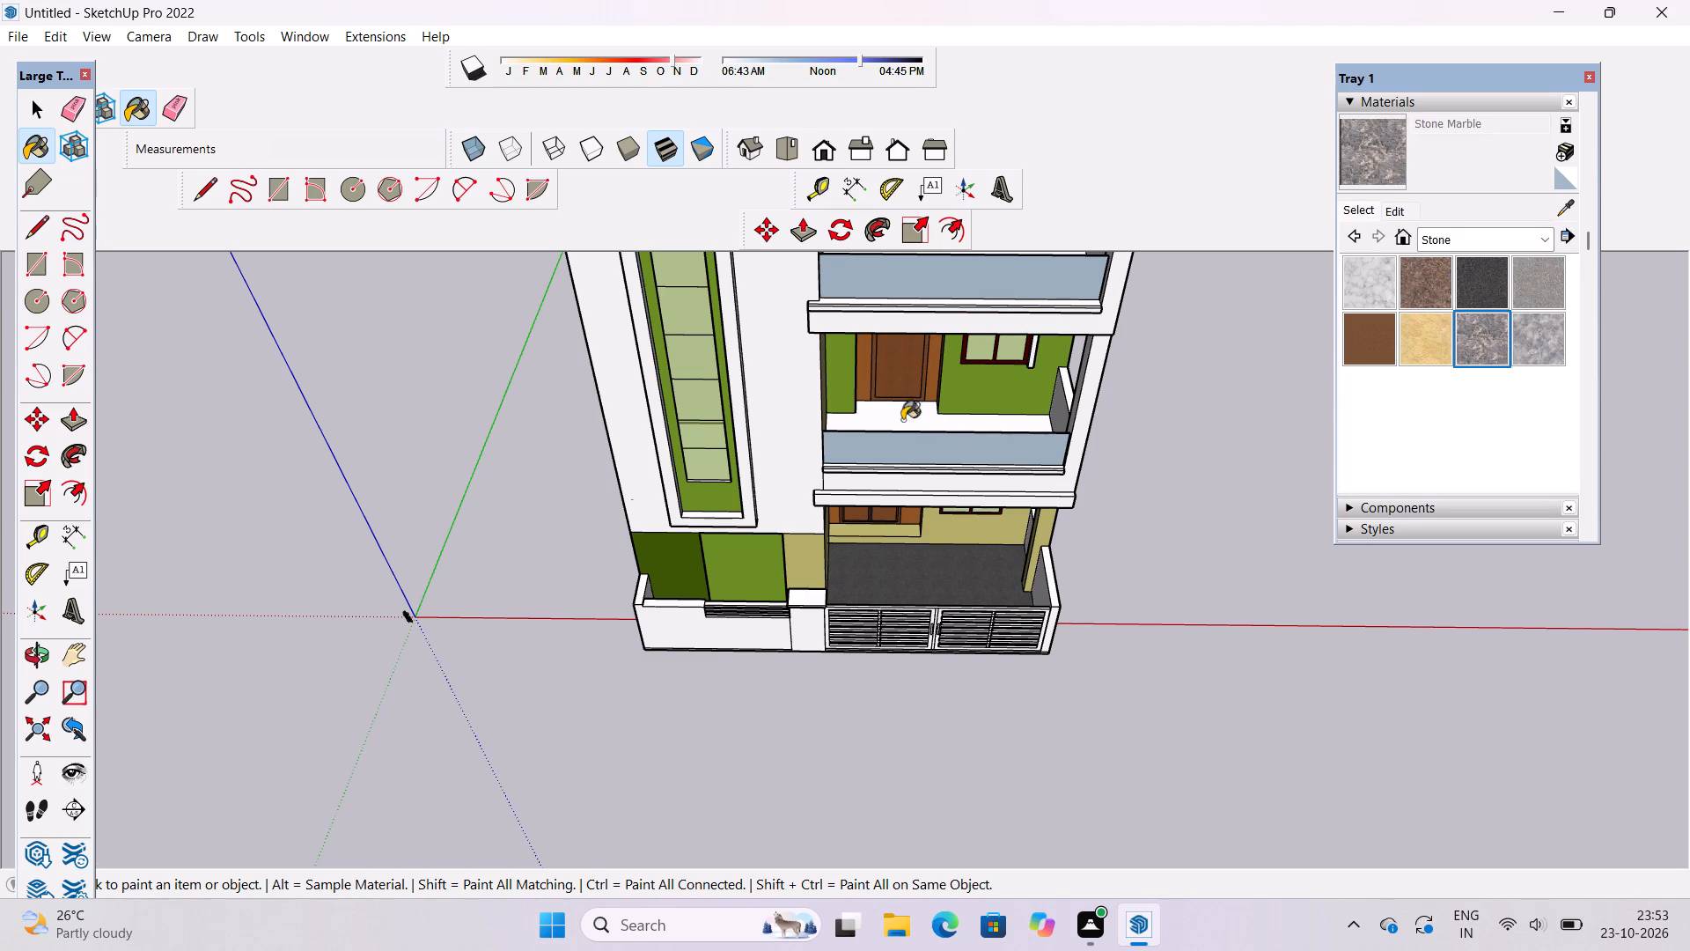
scroll(649, 597, "down", 5)
scroll(848, 416, "up", 10)
left_click(844, 383)
scroll(828, 382, "down", 5)
scroll(826, 512, "up", 5)
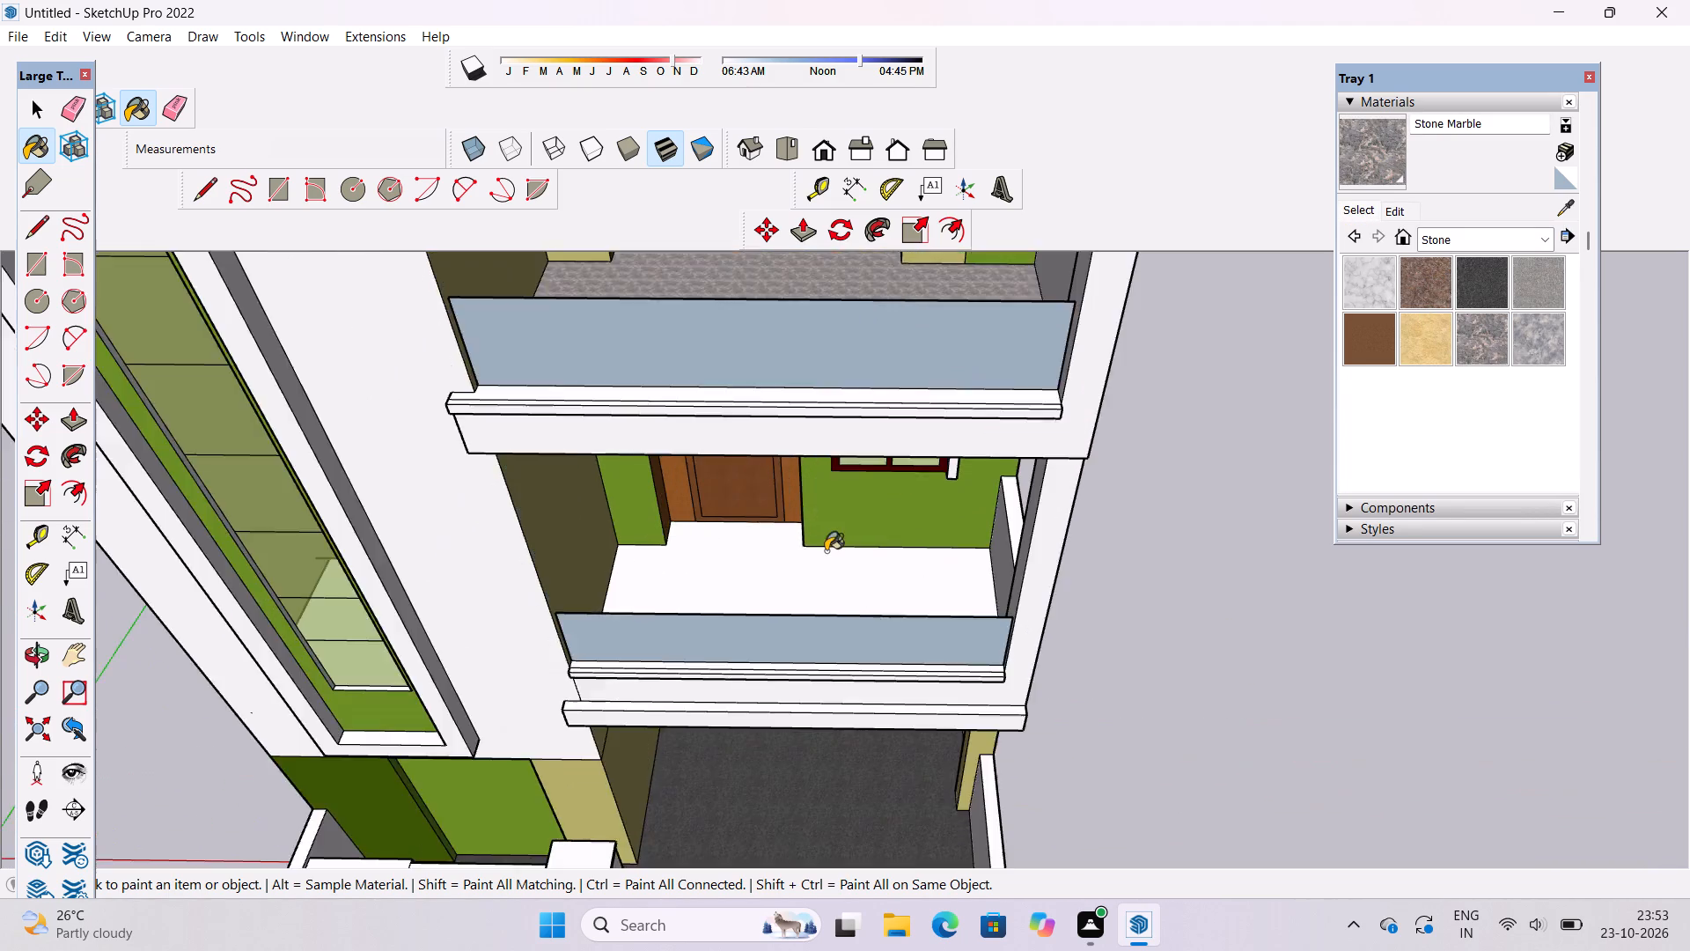
scroll(826, 551, "up", 4)
left_click(819, 589)
scroll(823, 562, "down", 7)
Examine the front facade, balconies and ceilings from several angles.
key("o")
left_click_drag(903, 623, 926, 431)
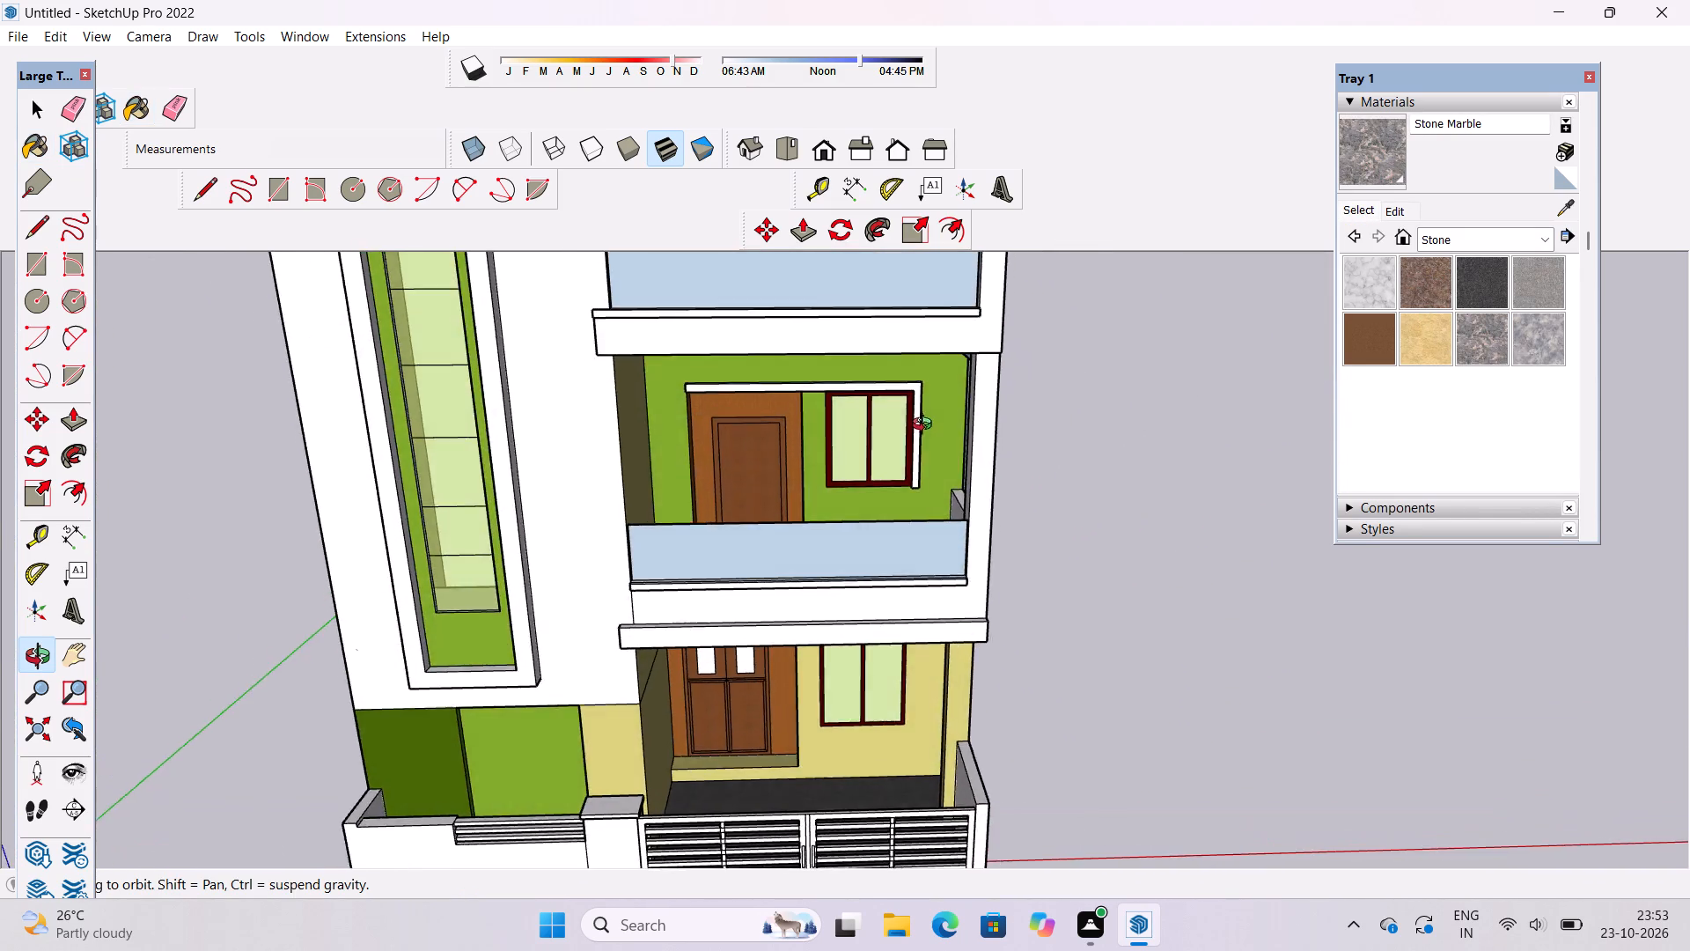
scroll(926, 424, "down", 5)
left_click_drag(960, 513, 919, 512, "shift")
scroll(918, 510, "down", 4)
left_click_drag(893, 512, 860, 540, "shift")
left_click_drag(860, 547, 856, 491)
left_click_drag(886, 495, 874, 507, "shift")
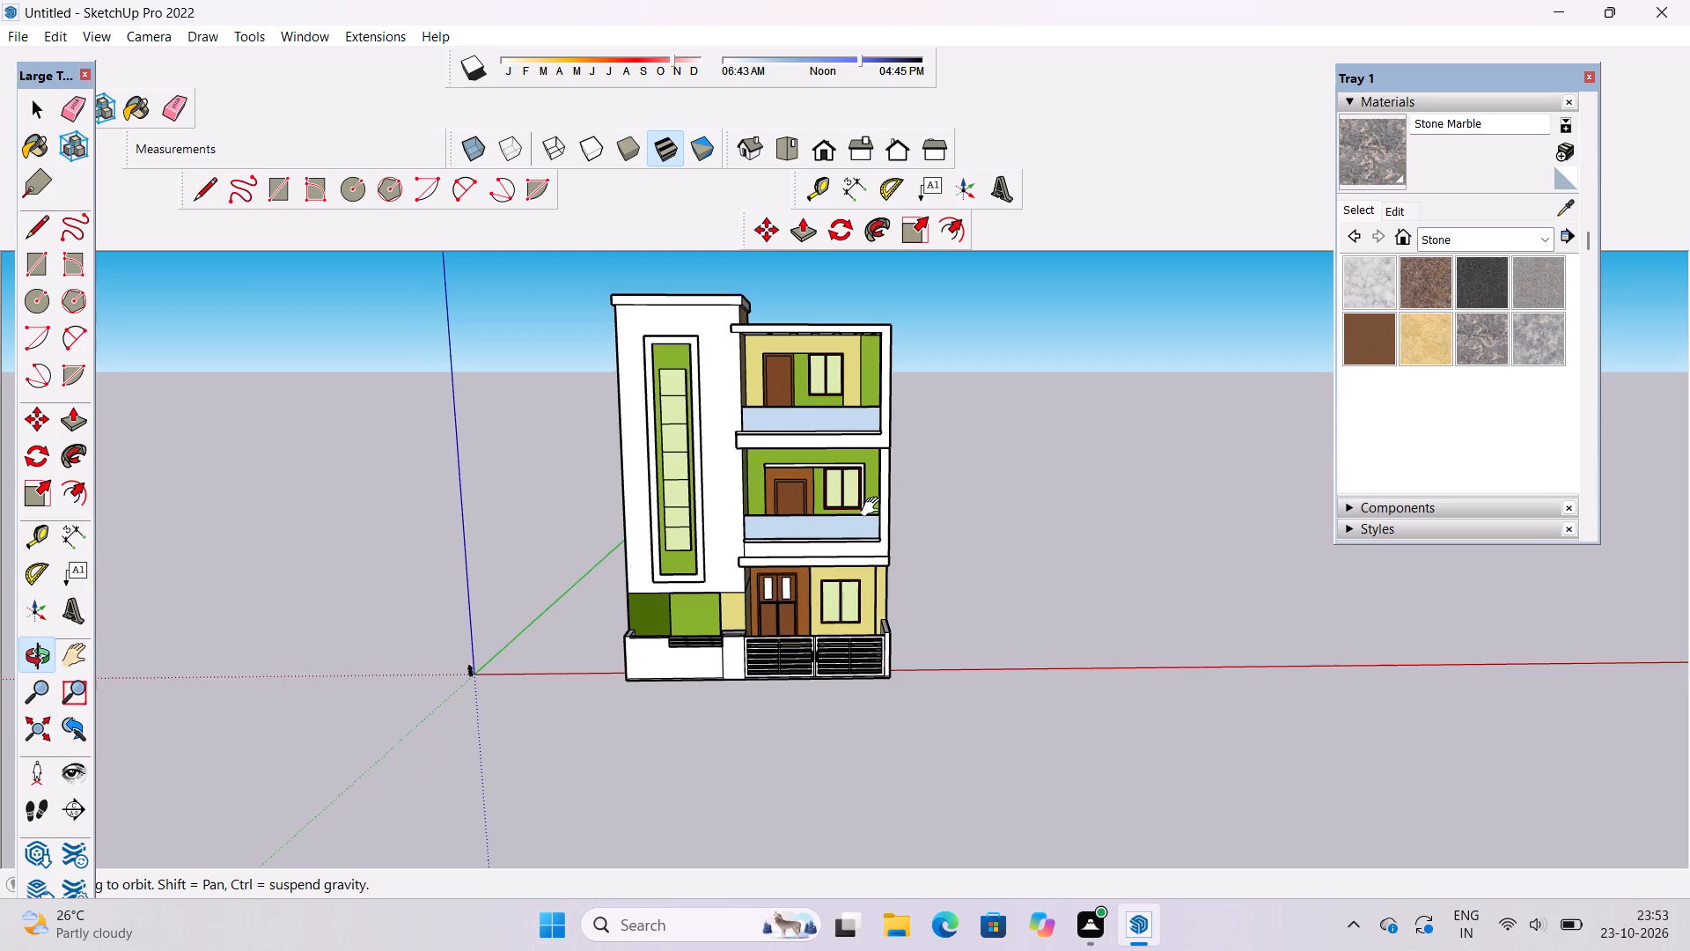
left_click_drag(874, 507, 861, 523, "shift")
left_click_drag(861, 523, 658, 636)
left_click_drag(819, 482, 780, 590, "shift")
left_click_drag(791, 587, 944, 342)
scroll(821, 496, "up", 4)
left_click_drag(805, 504, 825, 507, "shift")
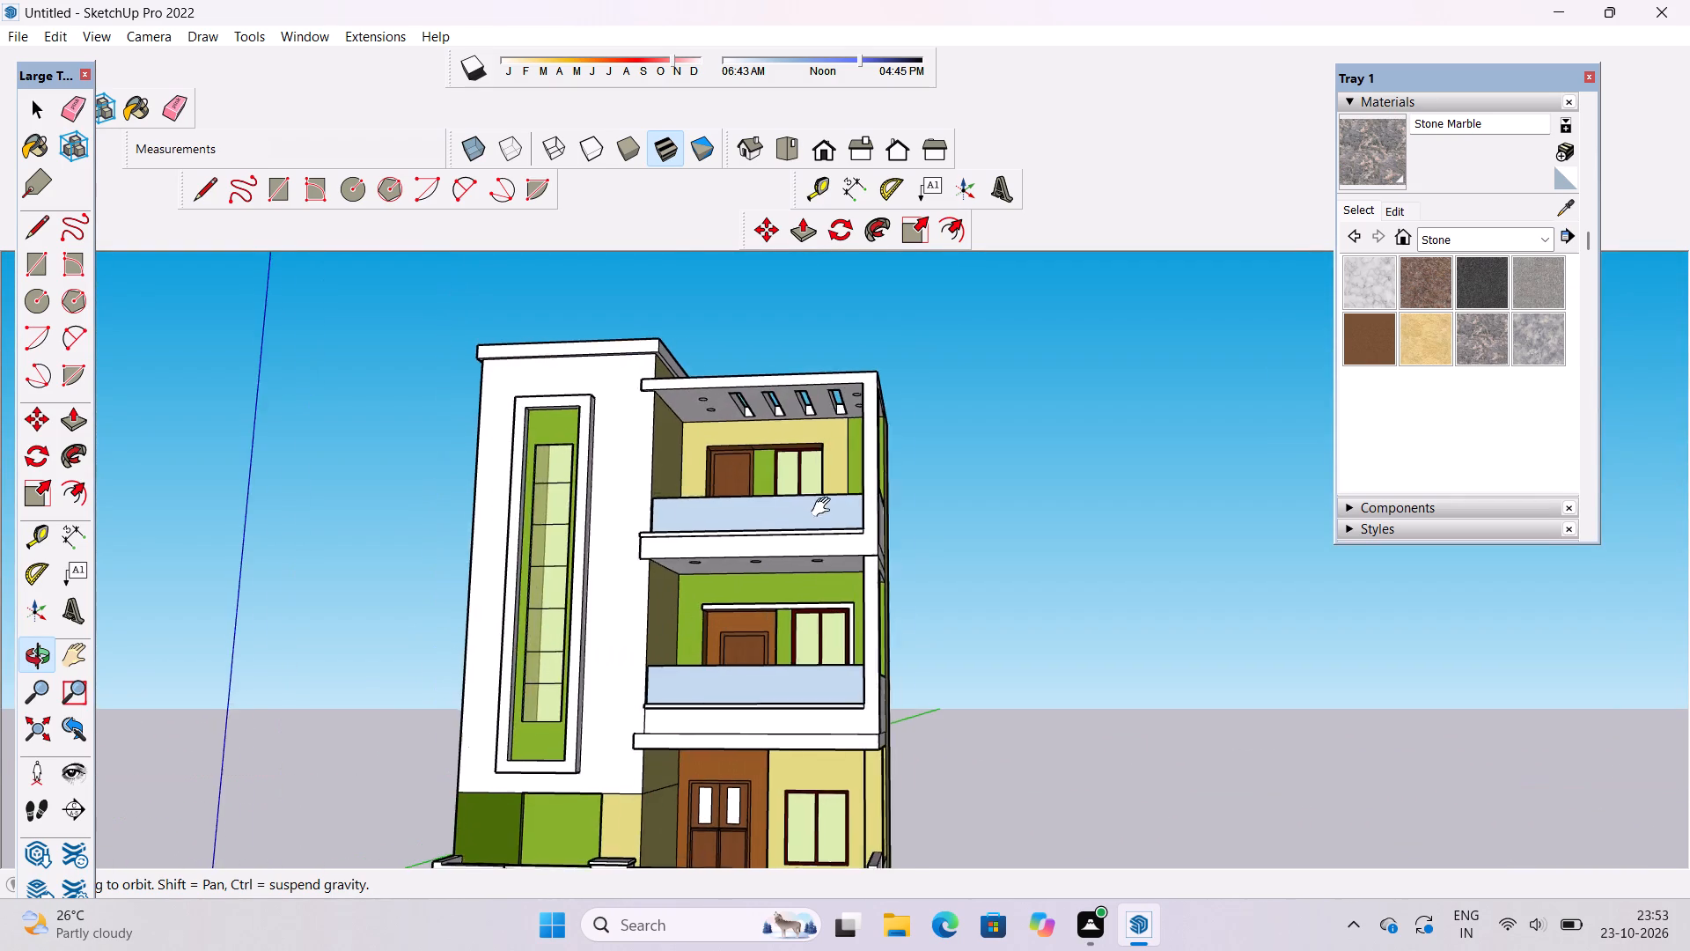
left_click_drag(825, 507, 843, 507, "shift")
left_click_drag(844, 507, 872, 512)
scroll(781, 492, "up", 3)
left_click_drag(765, 485, 790, 485, "shift")
left_click_drag(817, 485, 834, 475)
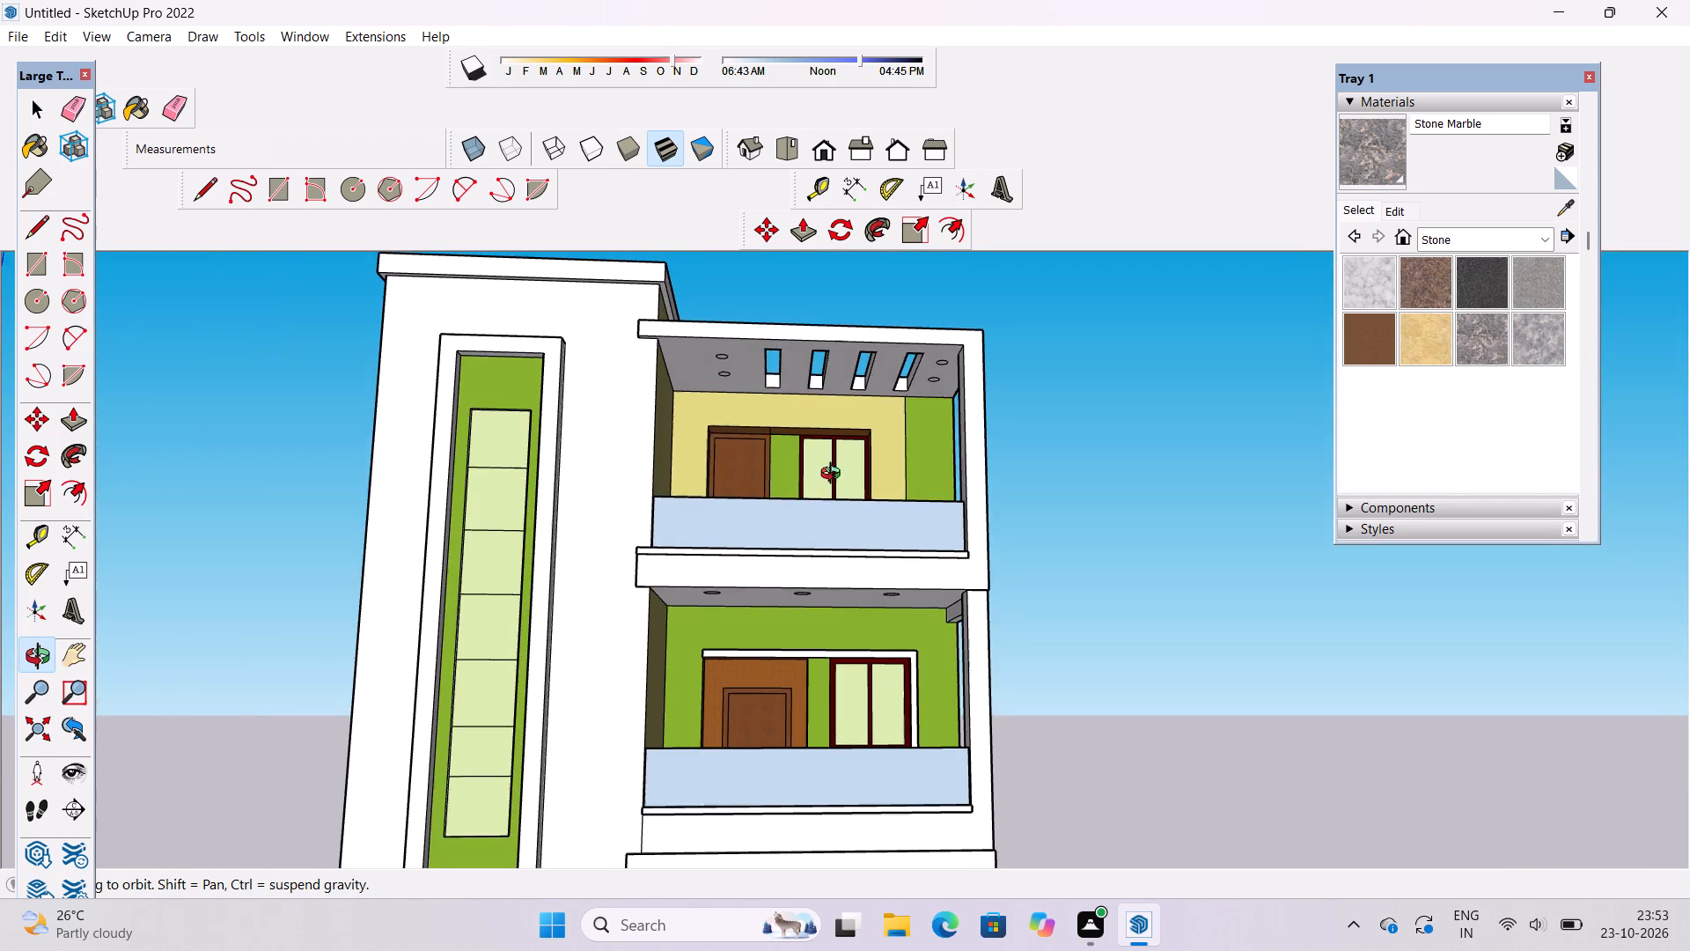
left_click_drag(834, 475, 833, 478)
left_click_drag(836, 474, 842, 483, "shift")
left_click_drag(848, 495, 835, 482)
left_click_drag(820, 514, 825, 489, "shift")
left_click_drag(835, 542, 835, 459)
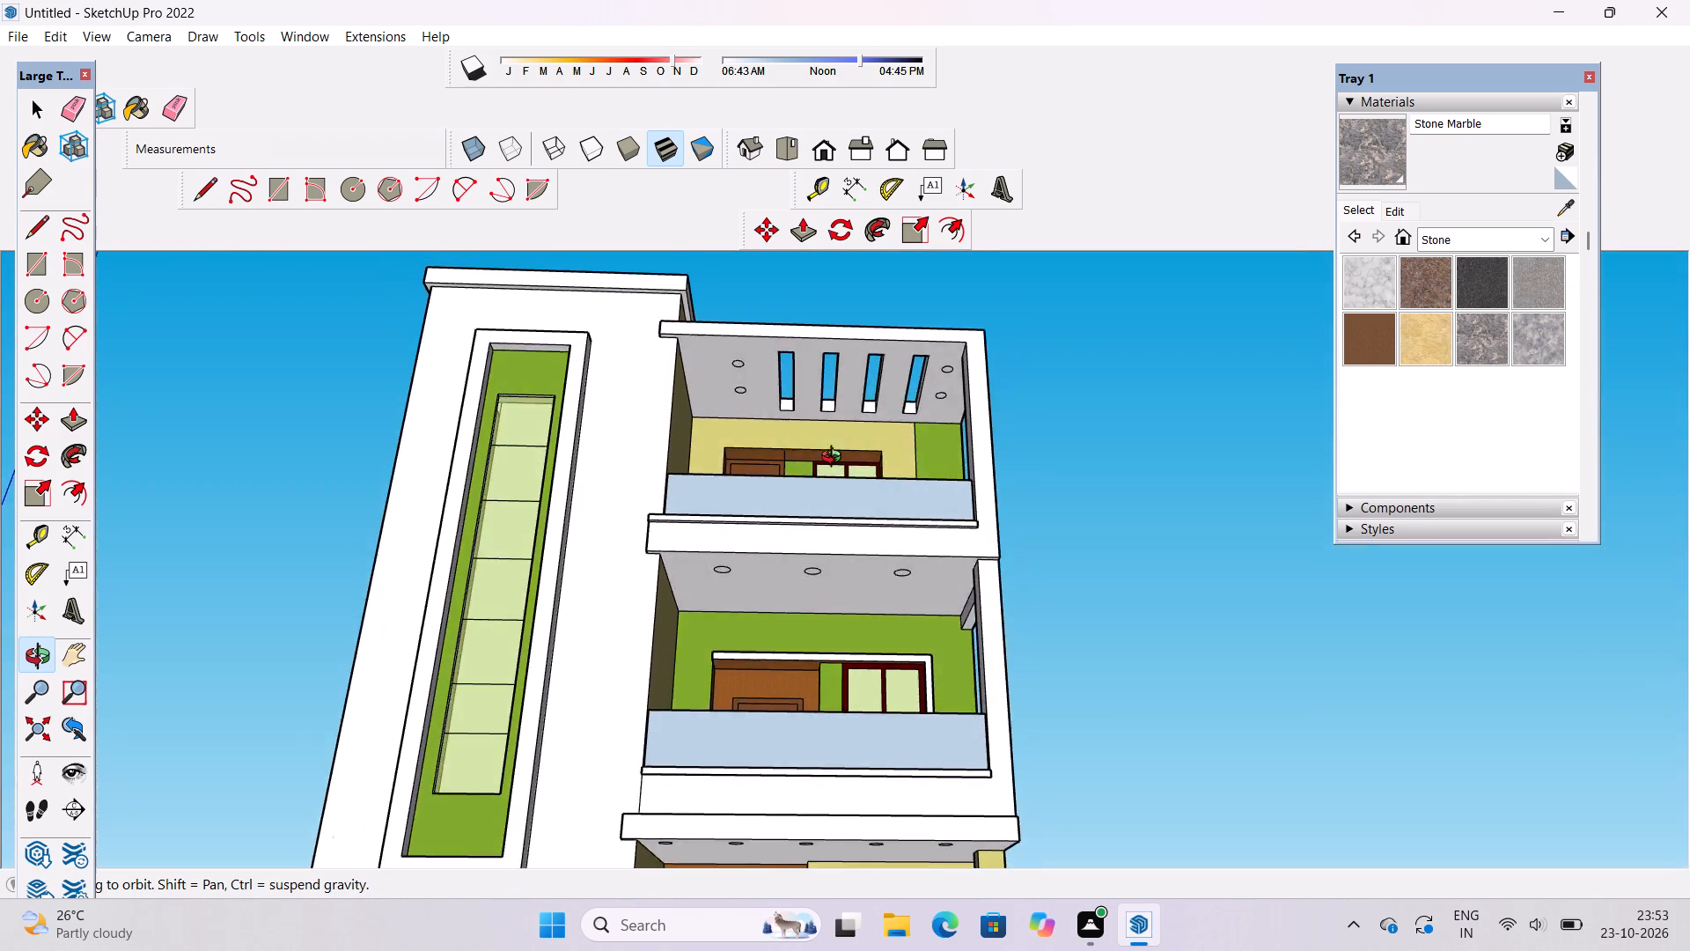
left_click_drag(835, 459, 815, 535)
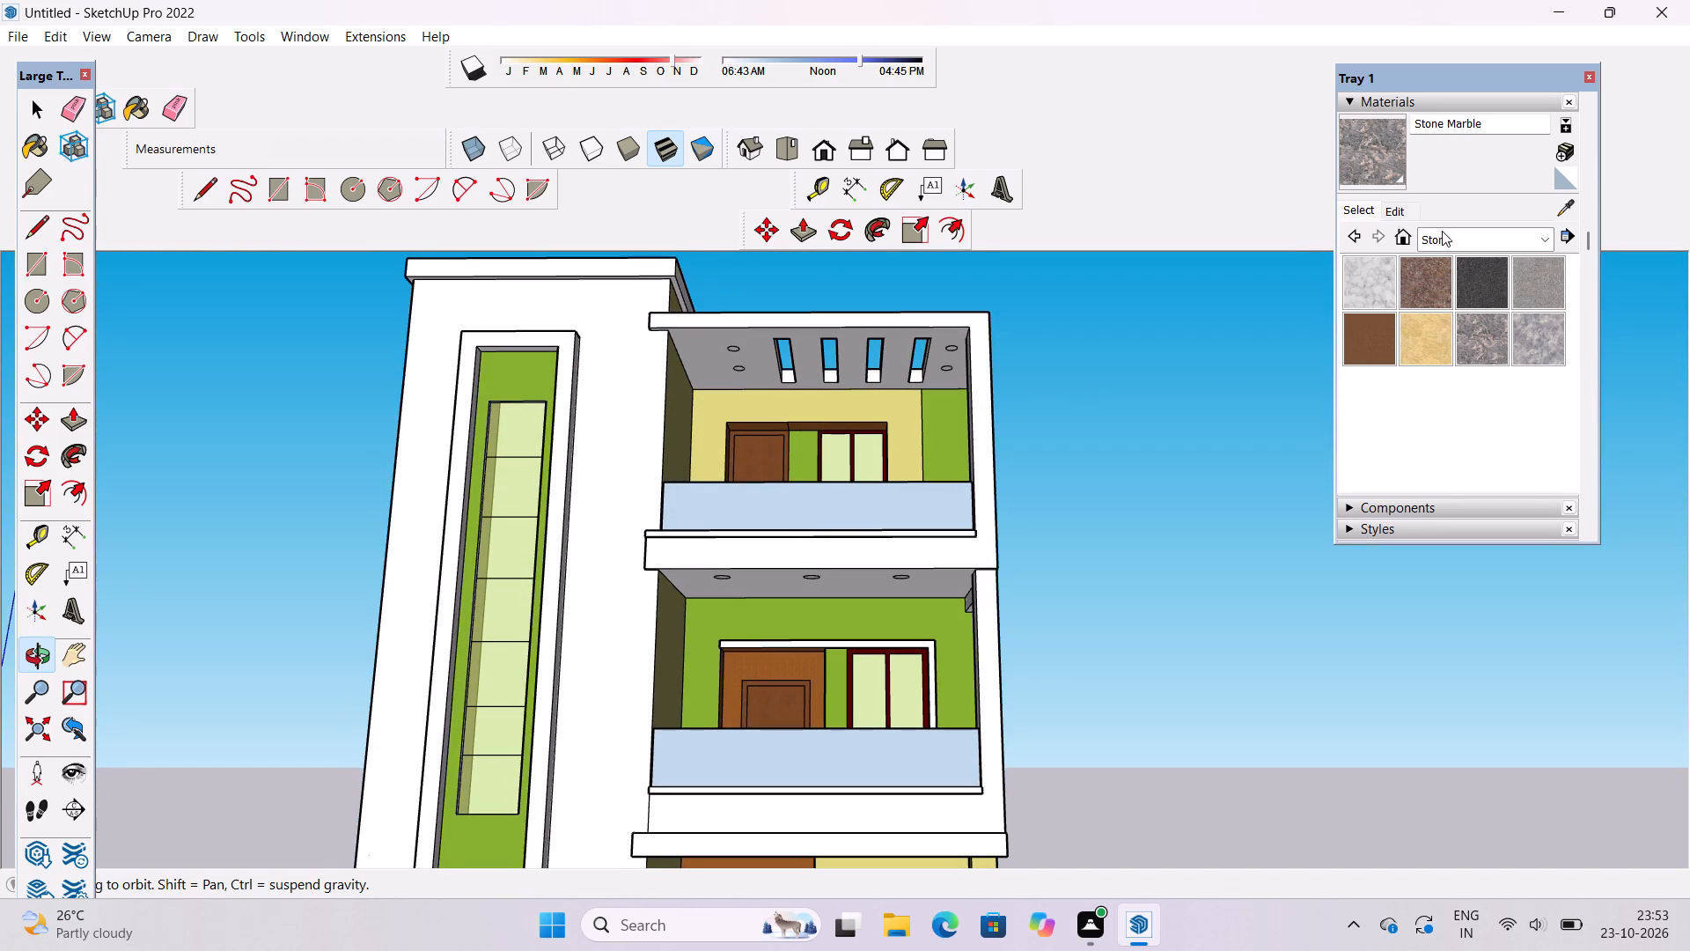
Paint the glass railings of both balconies with Translucent Glass Gray from the Glass and Mirrors materials.
left_click(1442, 239)
left_click(1482, 354)
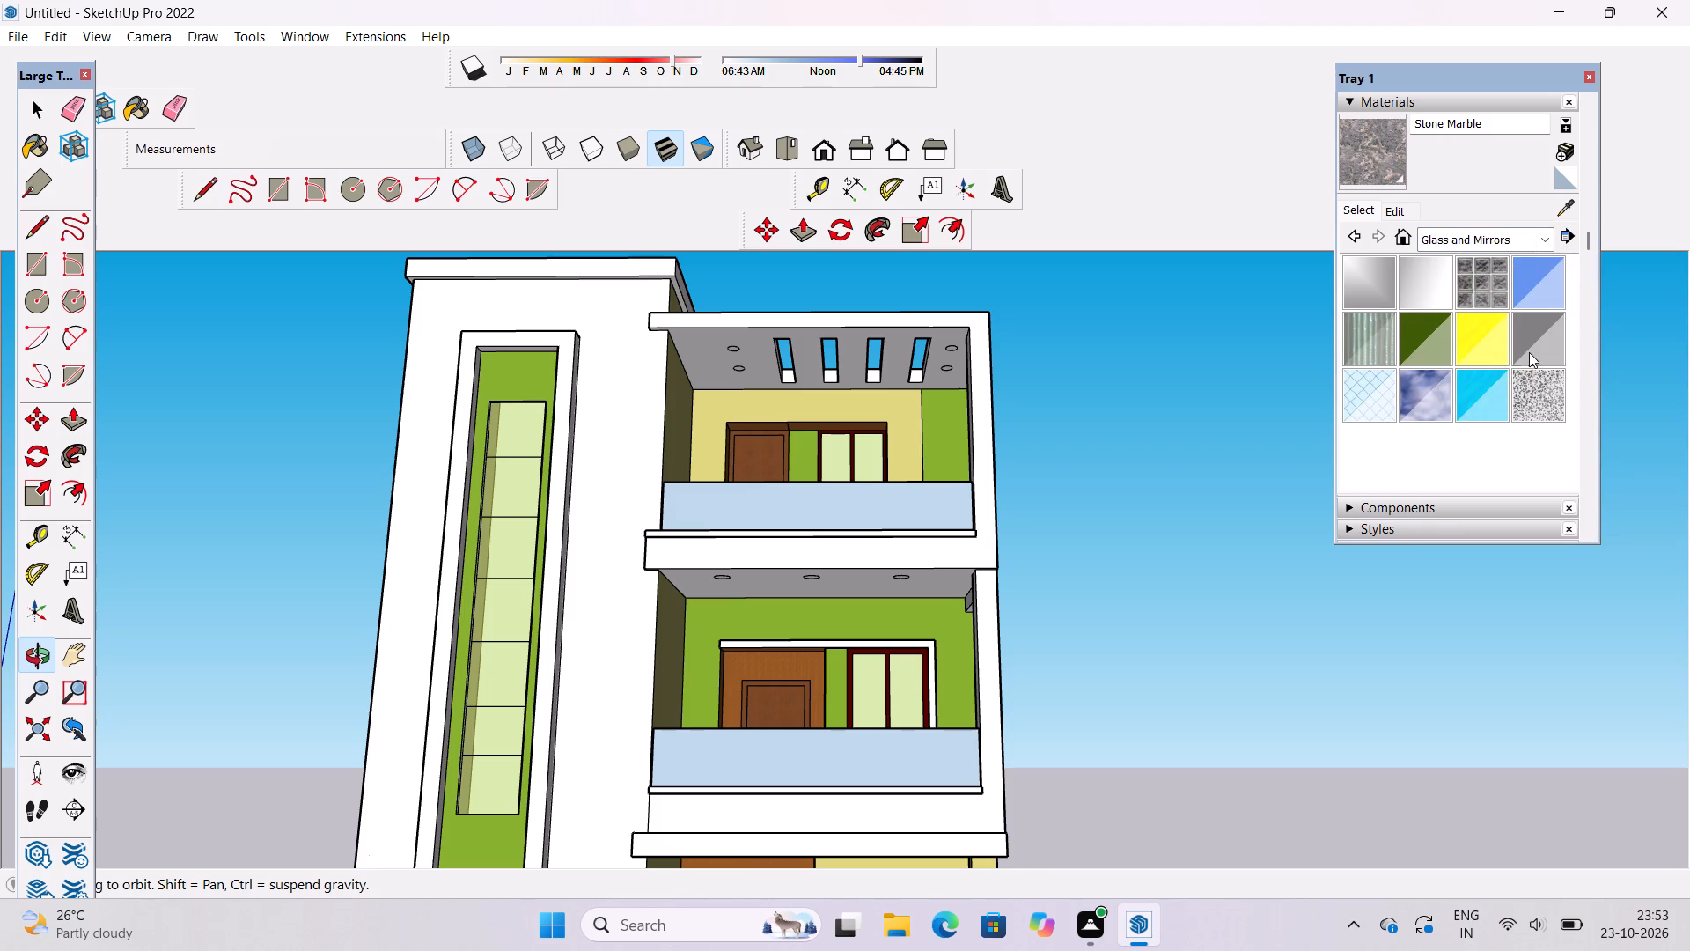
left_click(1529, 352)
scroll(845, 498, "up", 1)
left_click(846, 496)
left_click(877, 779)
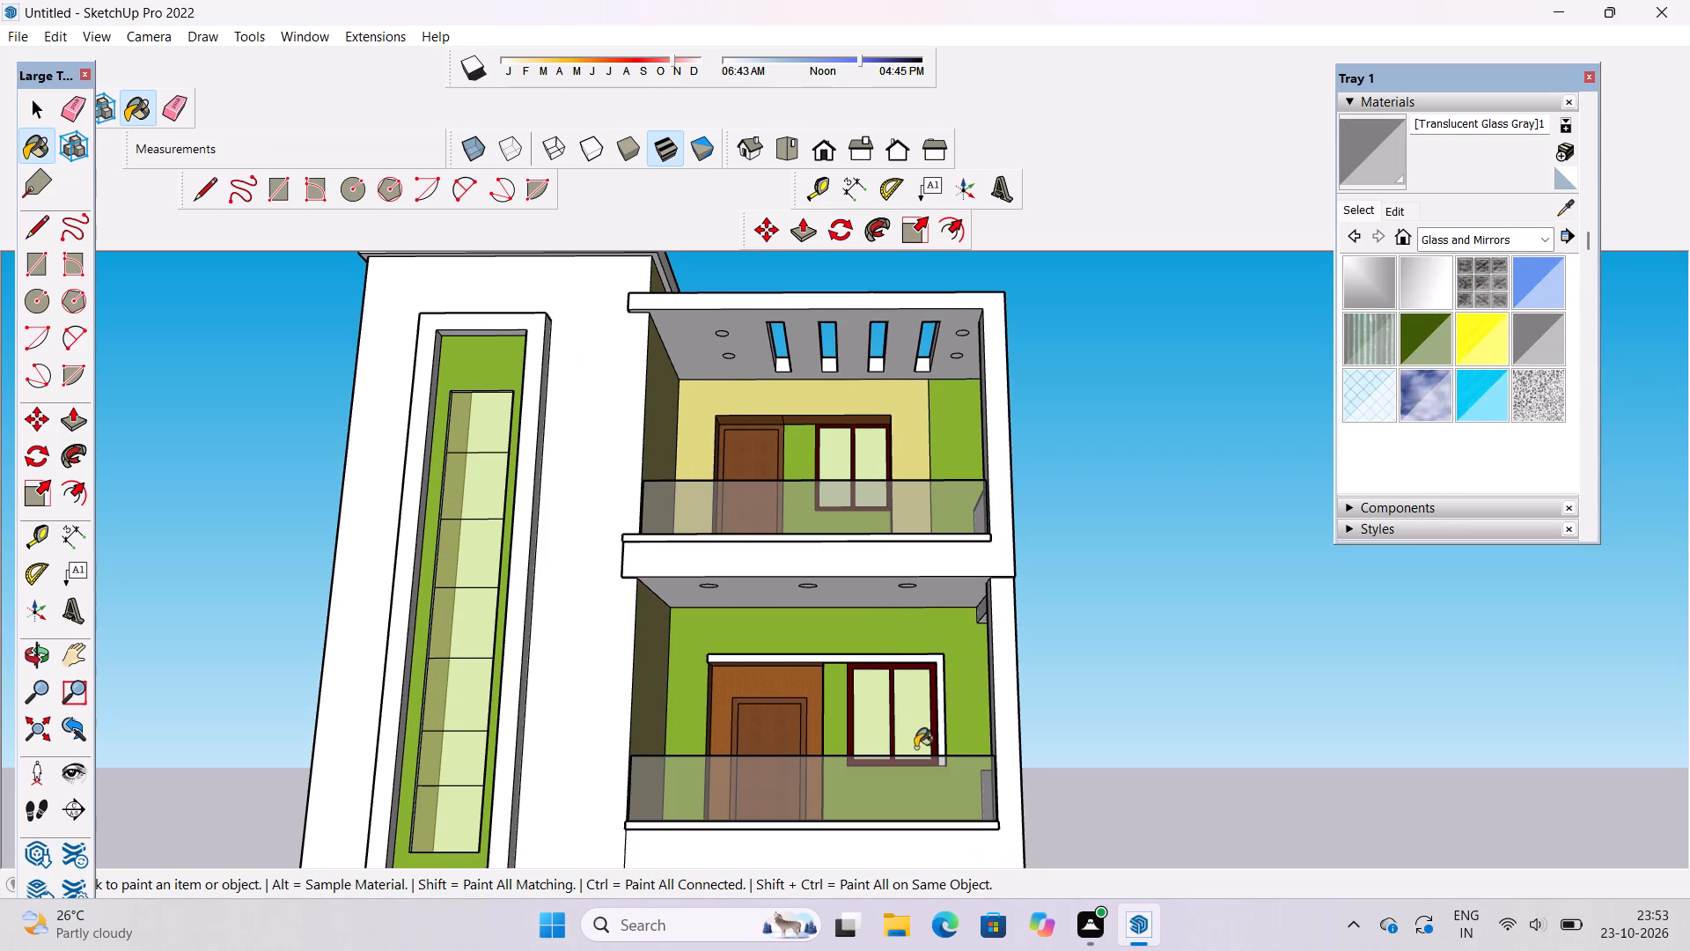
scroll(1026, 518, "down", 1)
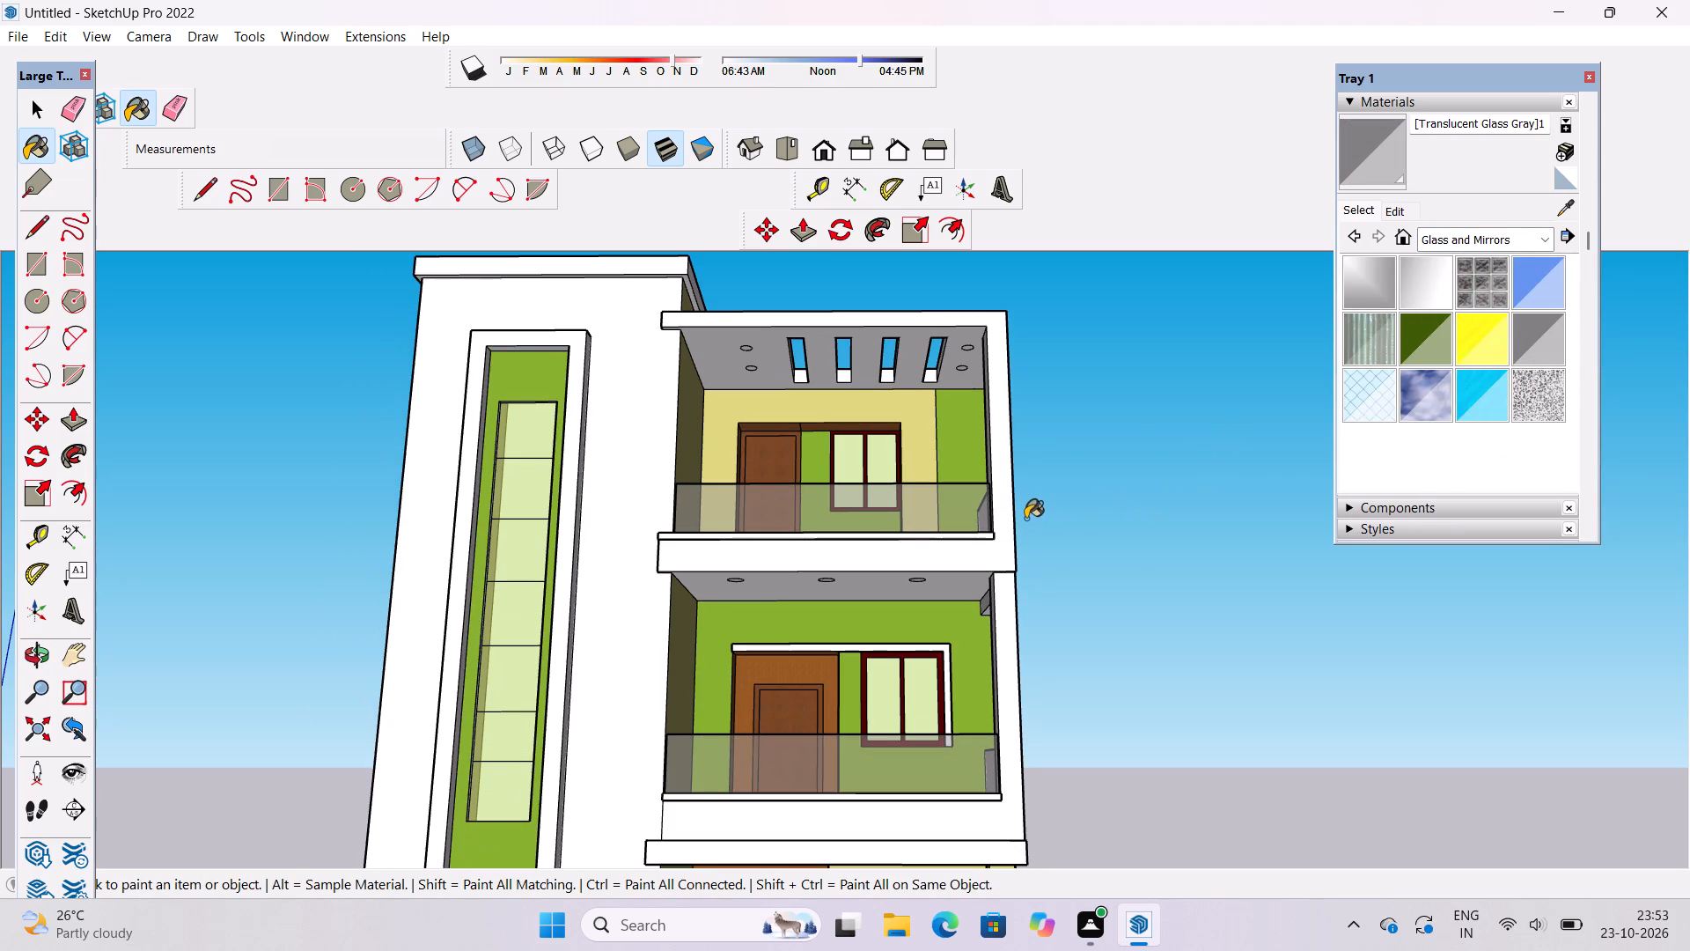
Paint the tower's front face around the tall window frame with Cladding Siding White.
left_click(1450, 239)
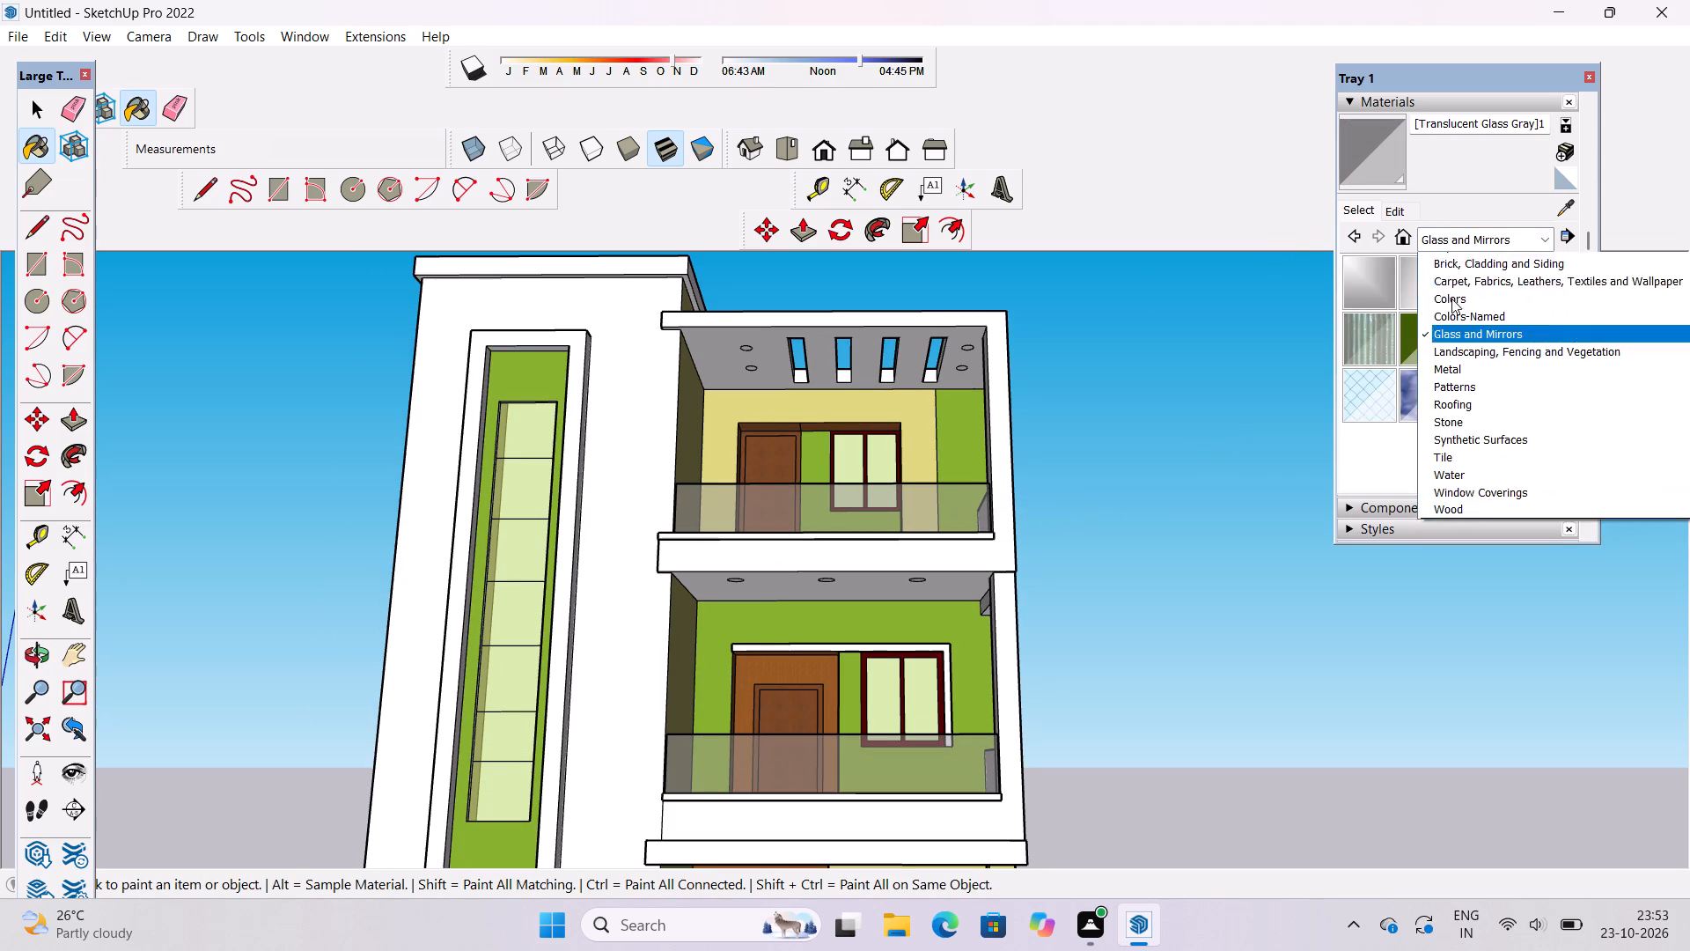
left_click(1459, 286)
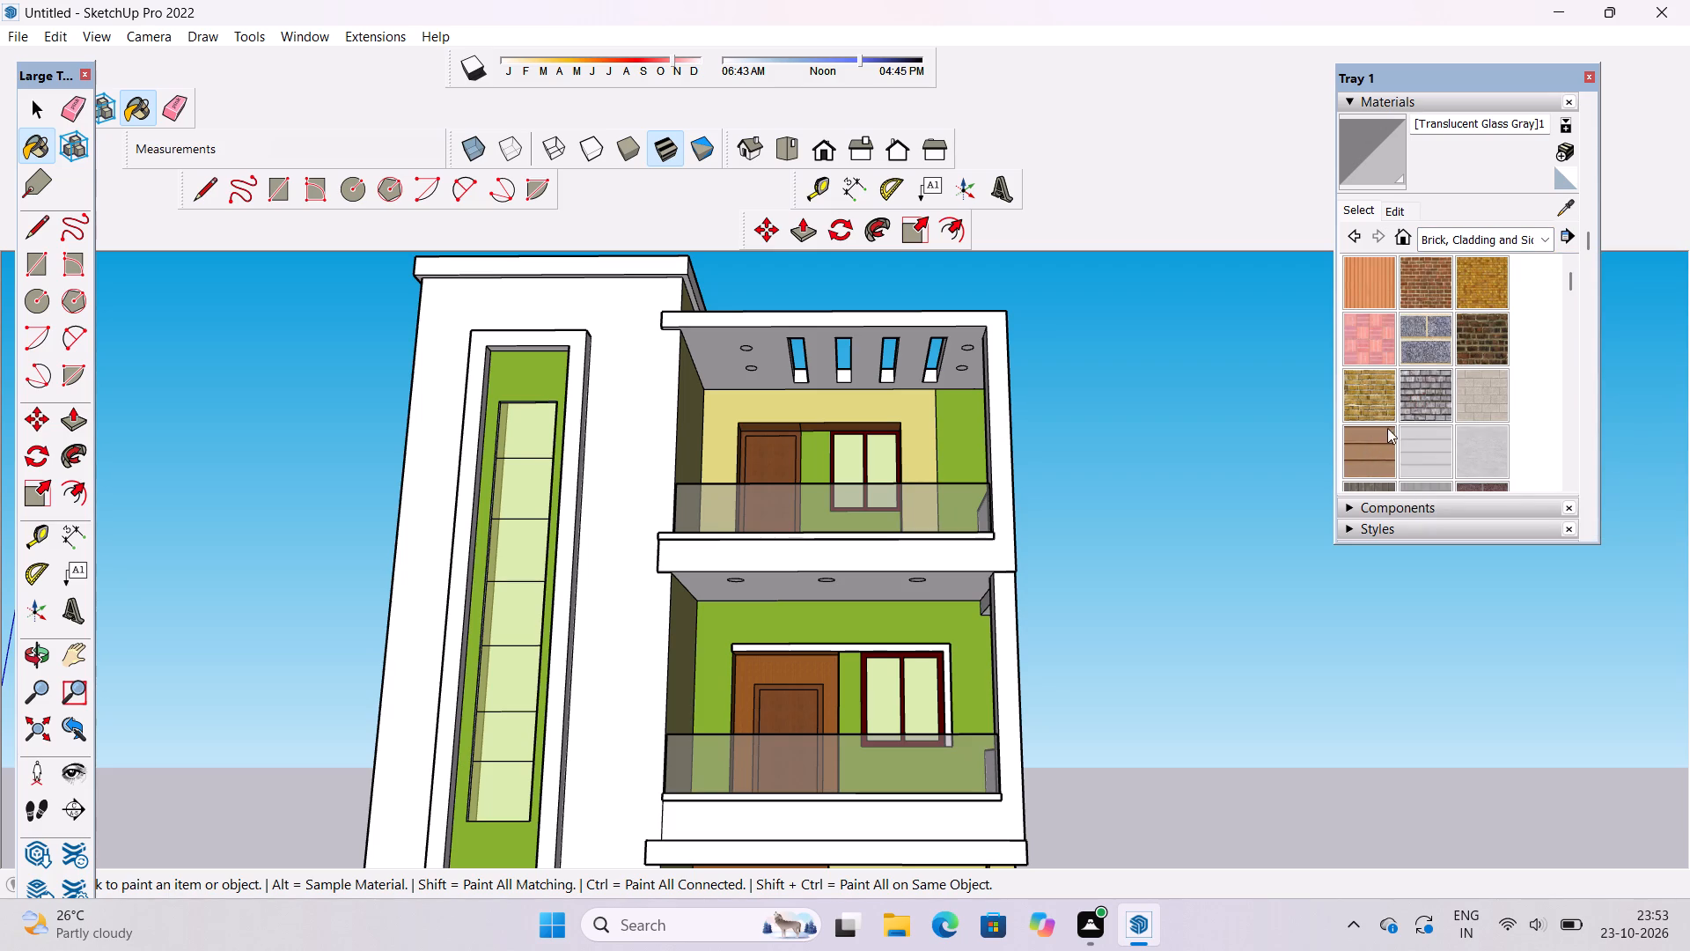
left_click(1429, 453)
left_click(612, 406)
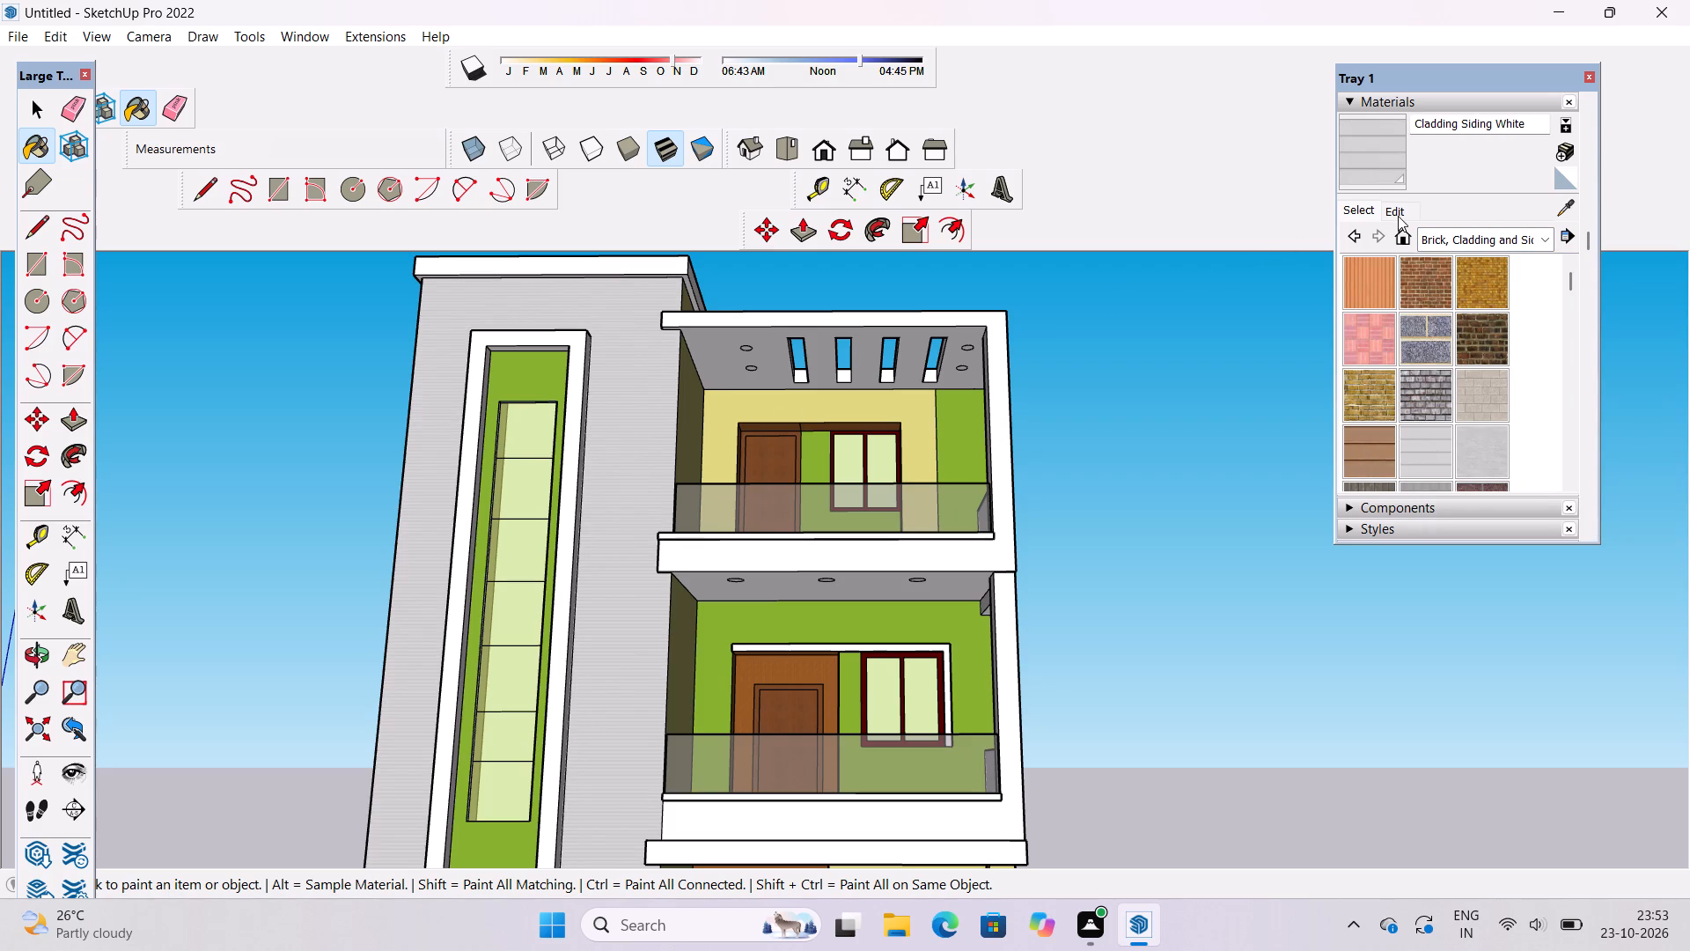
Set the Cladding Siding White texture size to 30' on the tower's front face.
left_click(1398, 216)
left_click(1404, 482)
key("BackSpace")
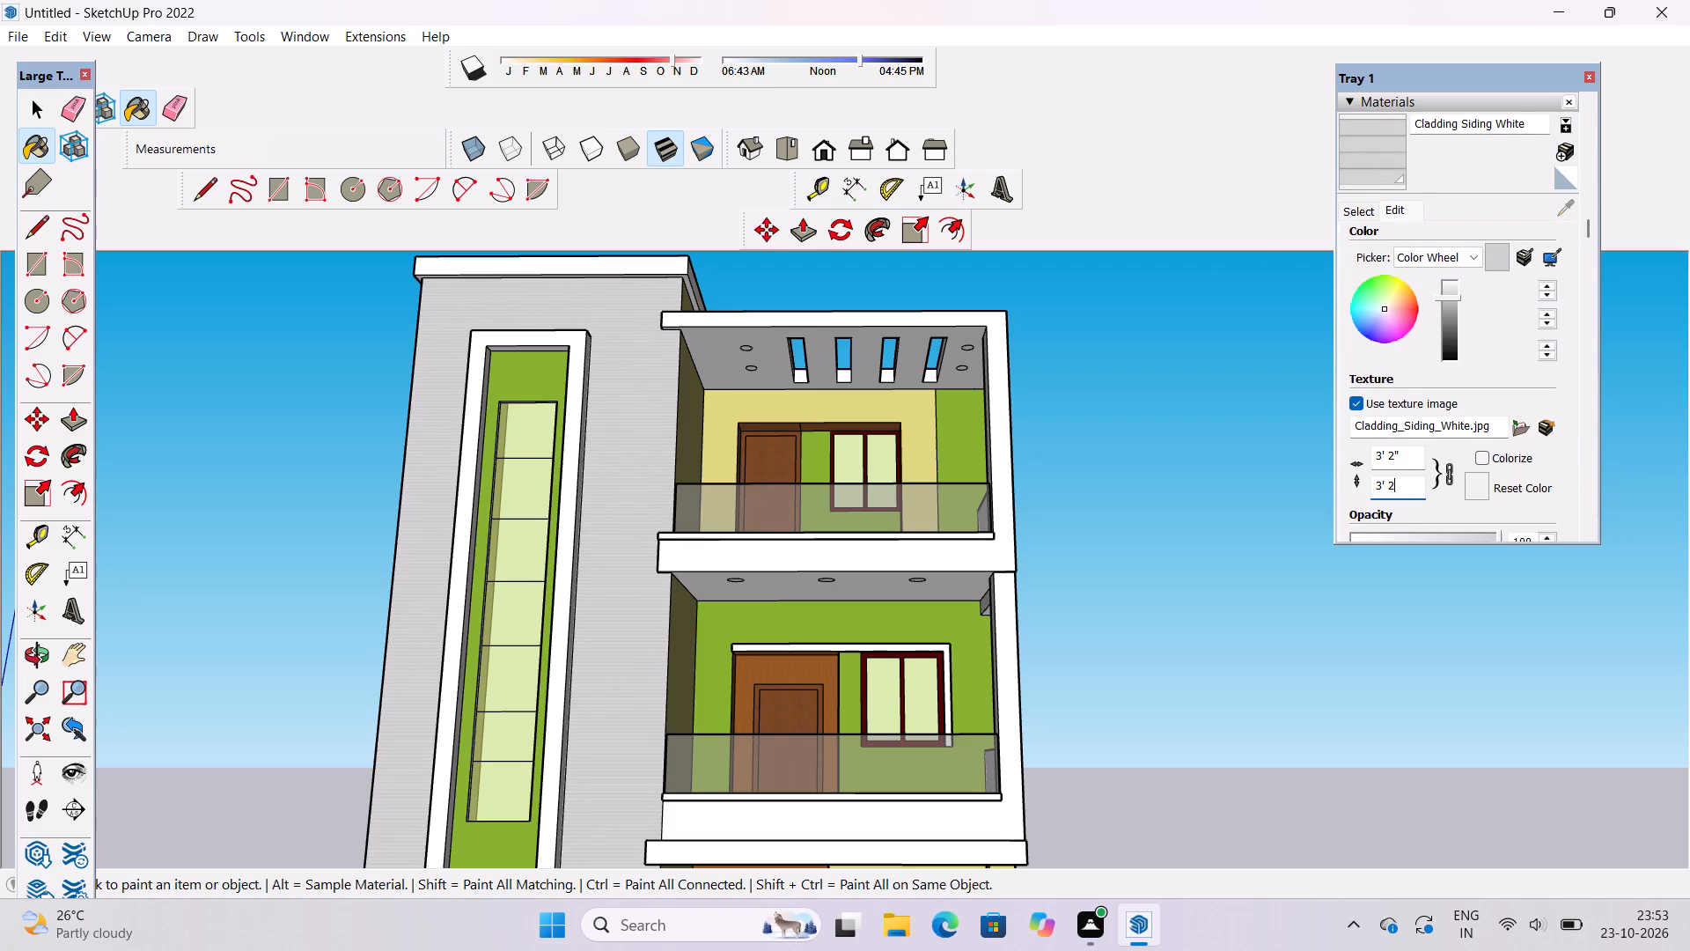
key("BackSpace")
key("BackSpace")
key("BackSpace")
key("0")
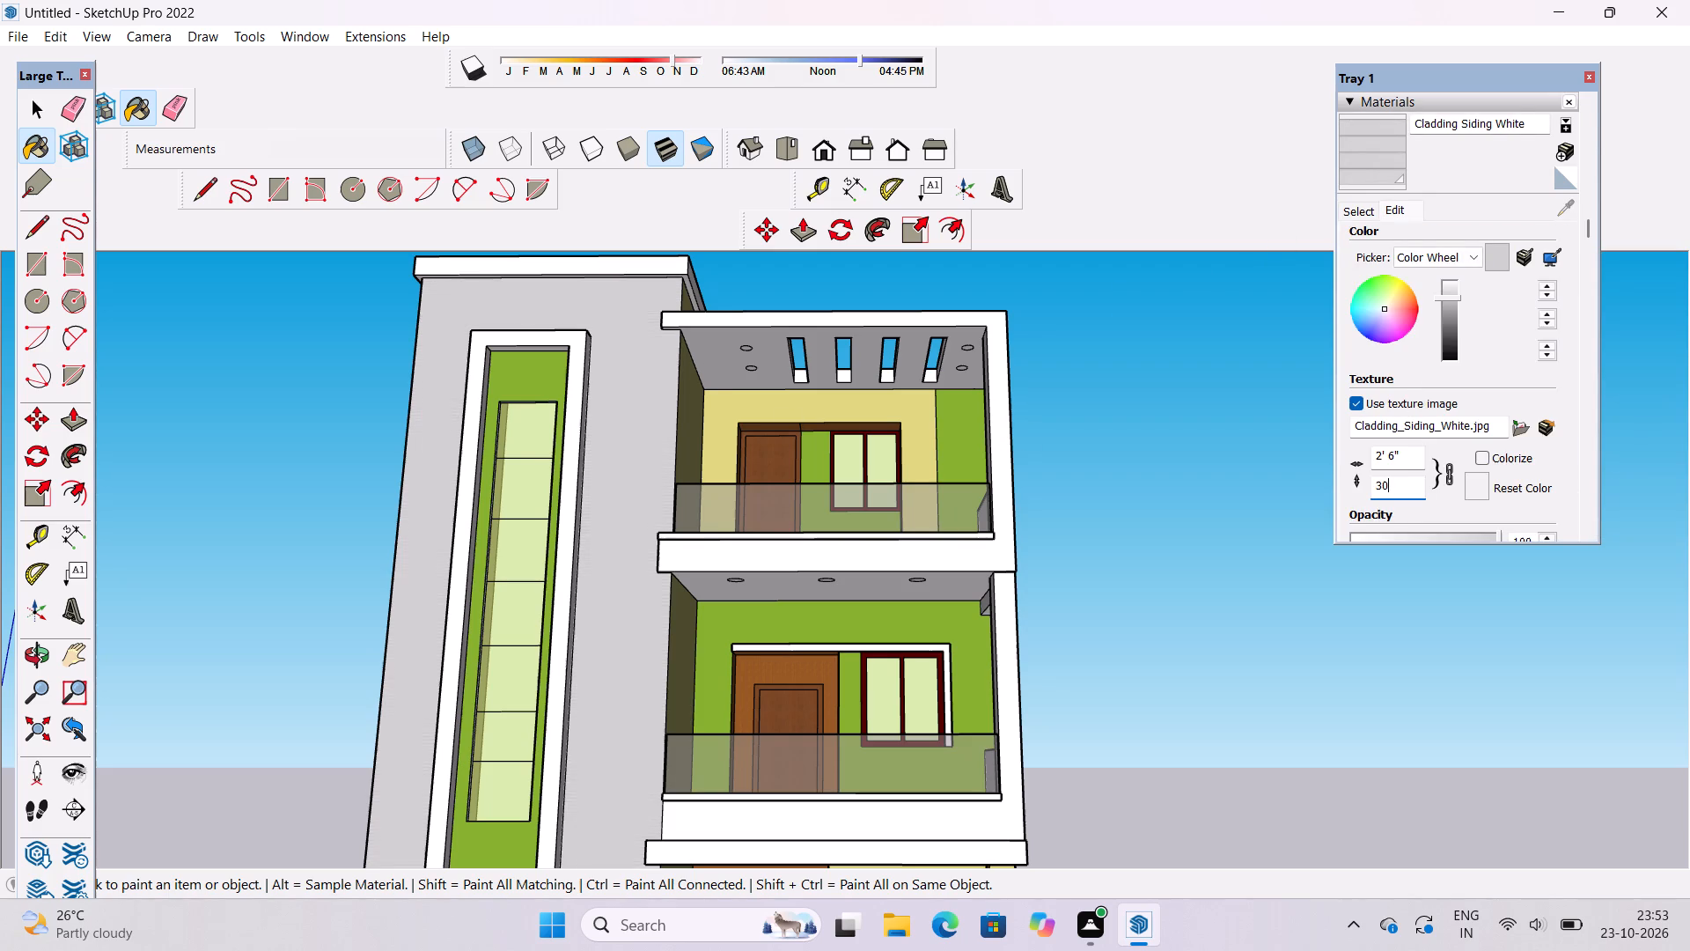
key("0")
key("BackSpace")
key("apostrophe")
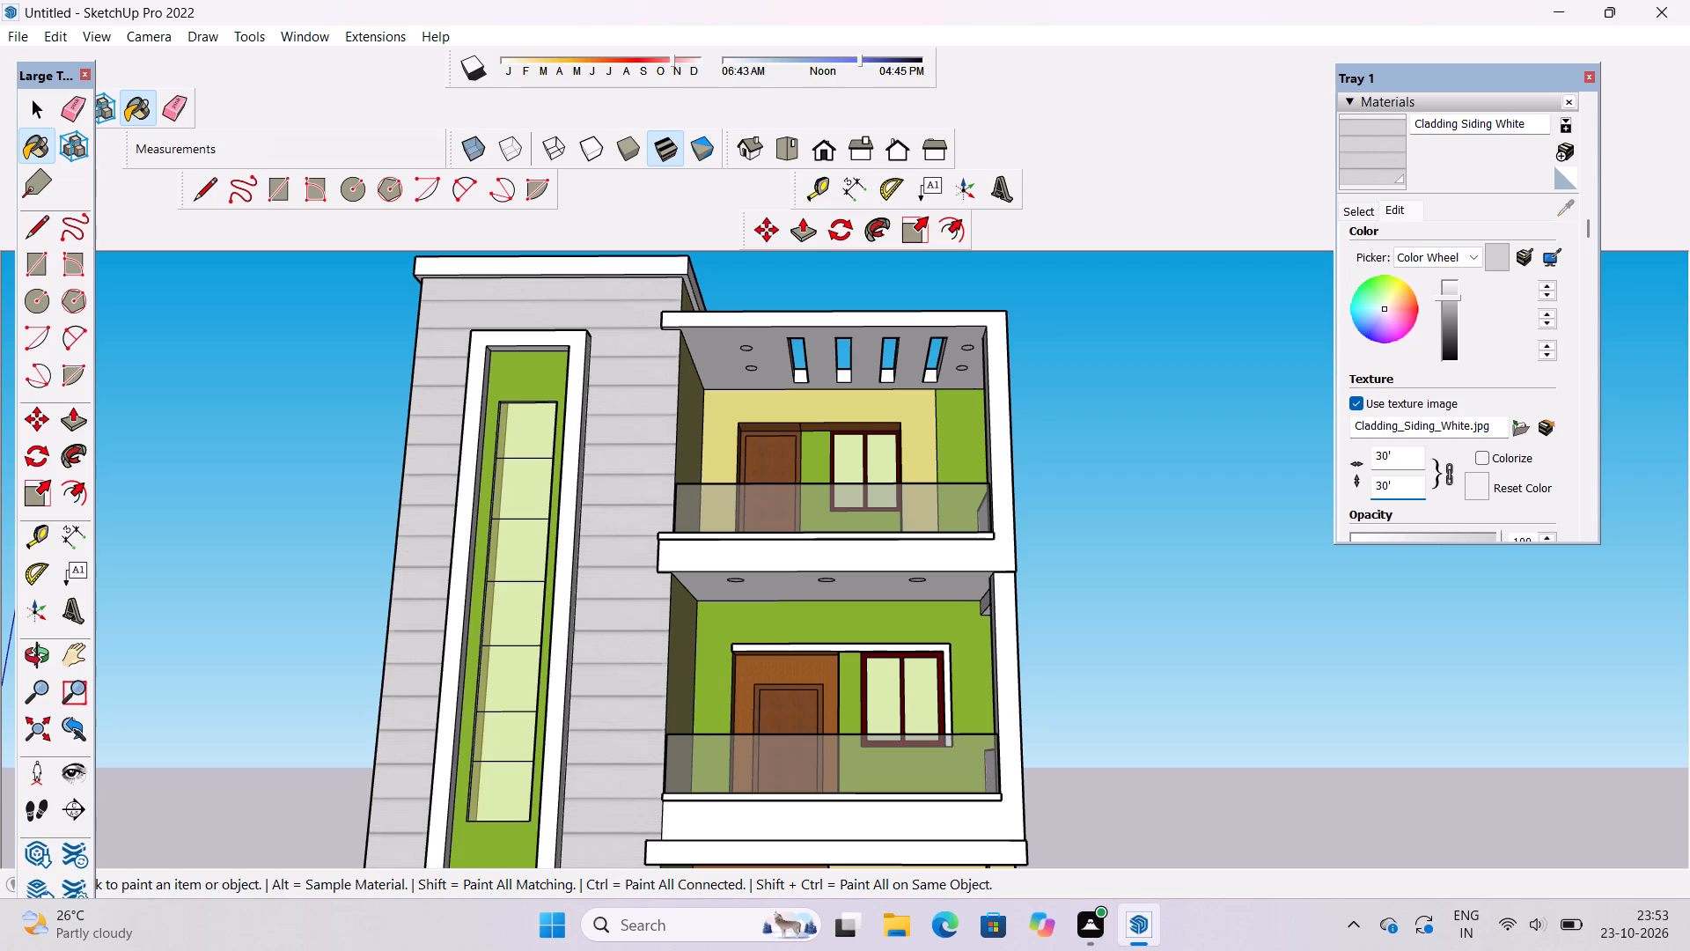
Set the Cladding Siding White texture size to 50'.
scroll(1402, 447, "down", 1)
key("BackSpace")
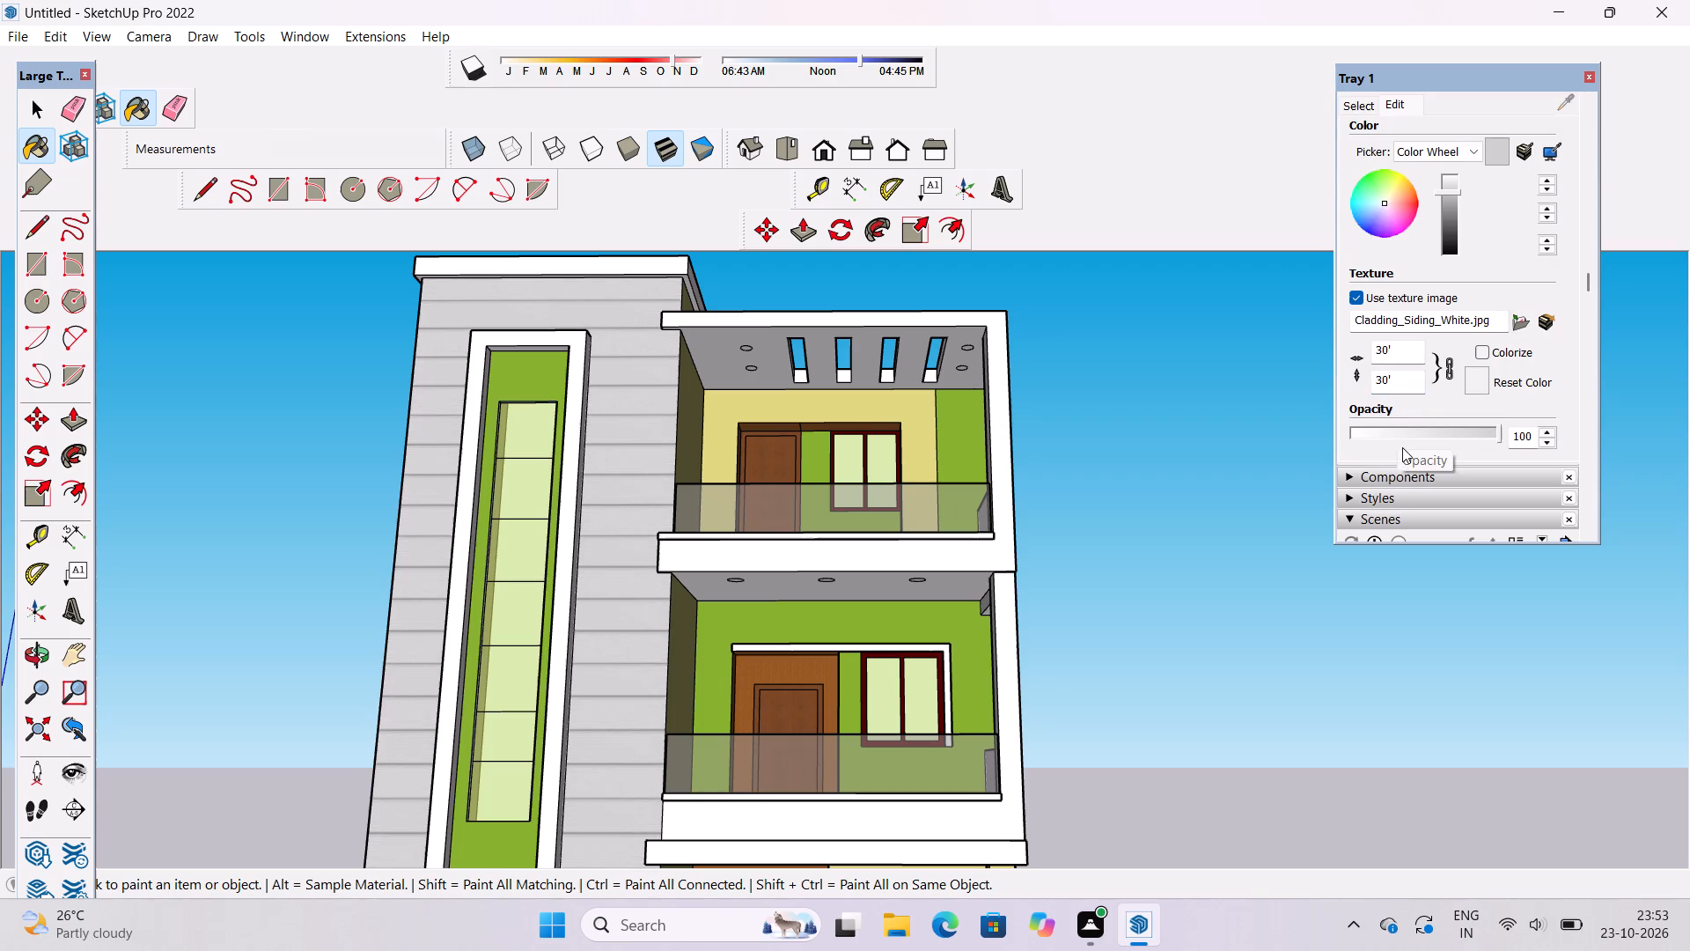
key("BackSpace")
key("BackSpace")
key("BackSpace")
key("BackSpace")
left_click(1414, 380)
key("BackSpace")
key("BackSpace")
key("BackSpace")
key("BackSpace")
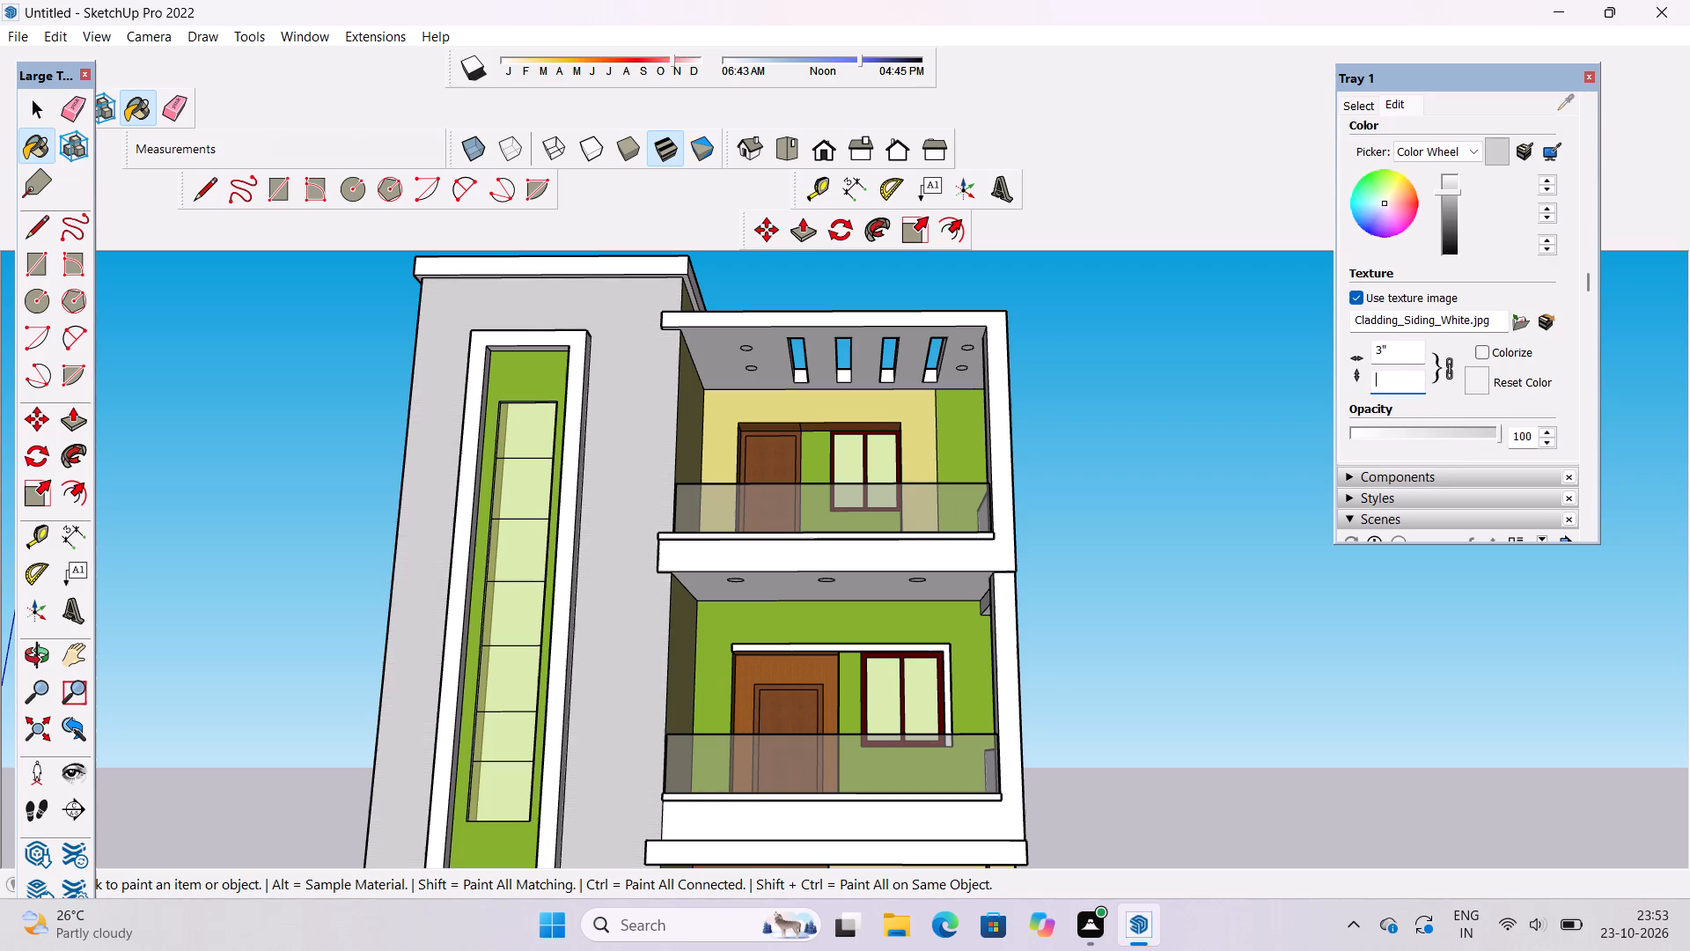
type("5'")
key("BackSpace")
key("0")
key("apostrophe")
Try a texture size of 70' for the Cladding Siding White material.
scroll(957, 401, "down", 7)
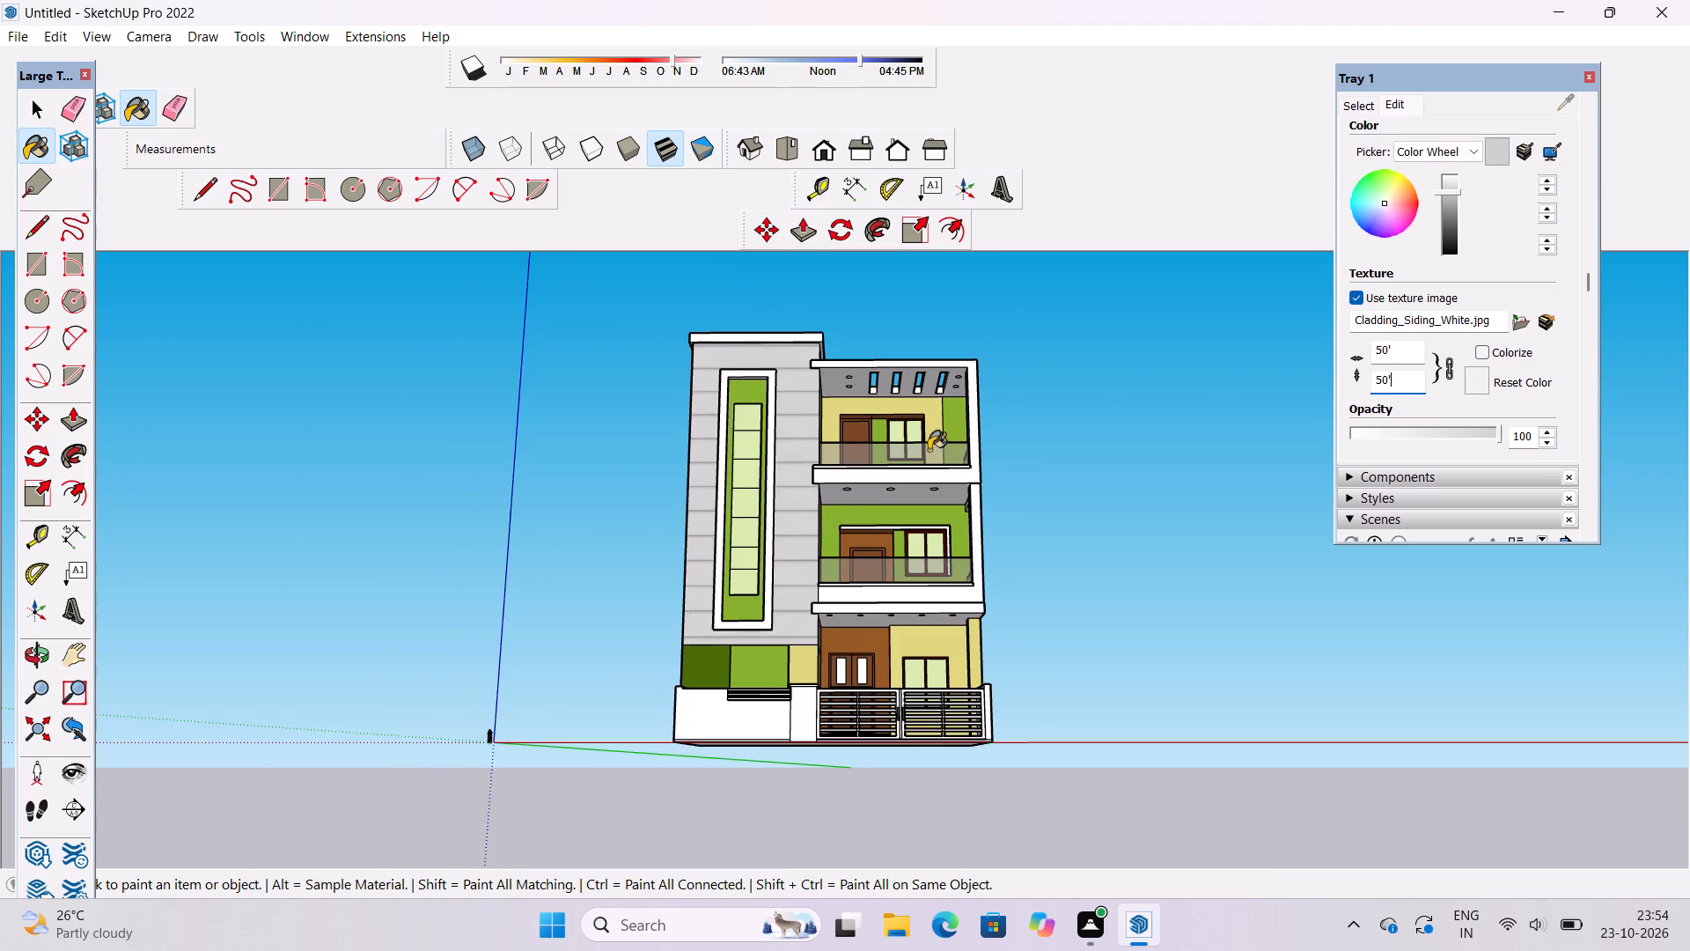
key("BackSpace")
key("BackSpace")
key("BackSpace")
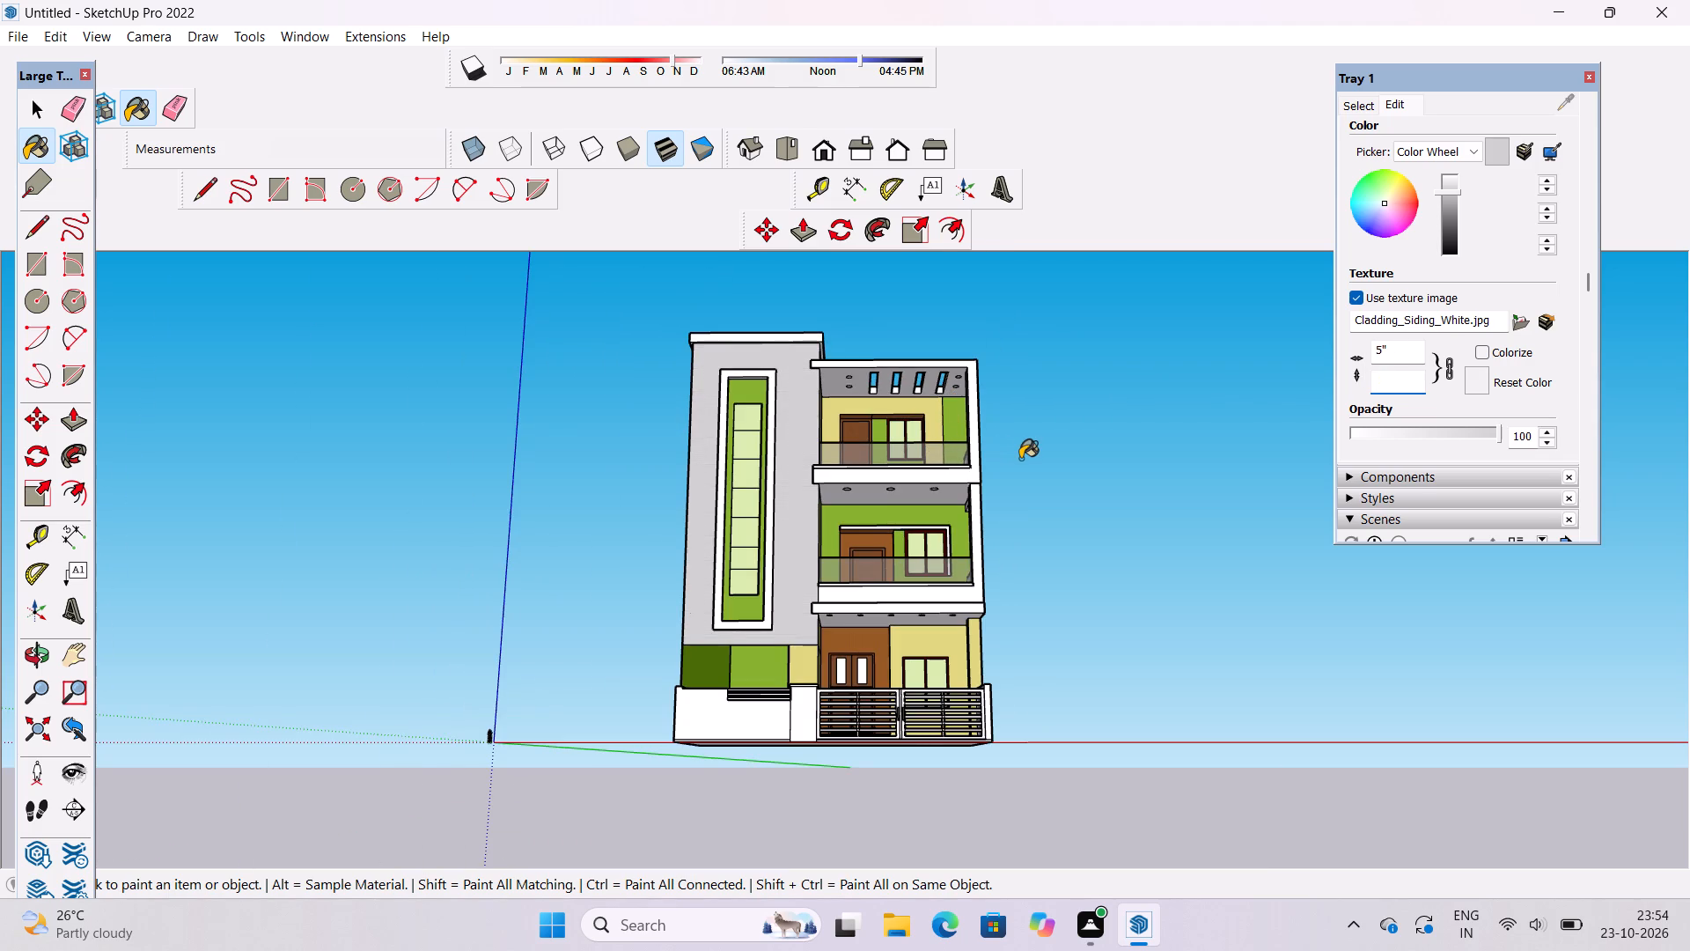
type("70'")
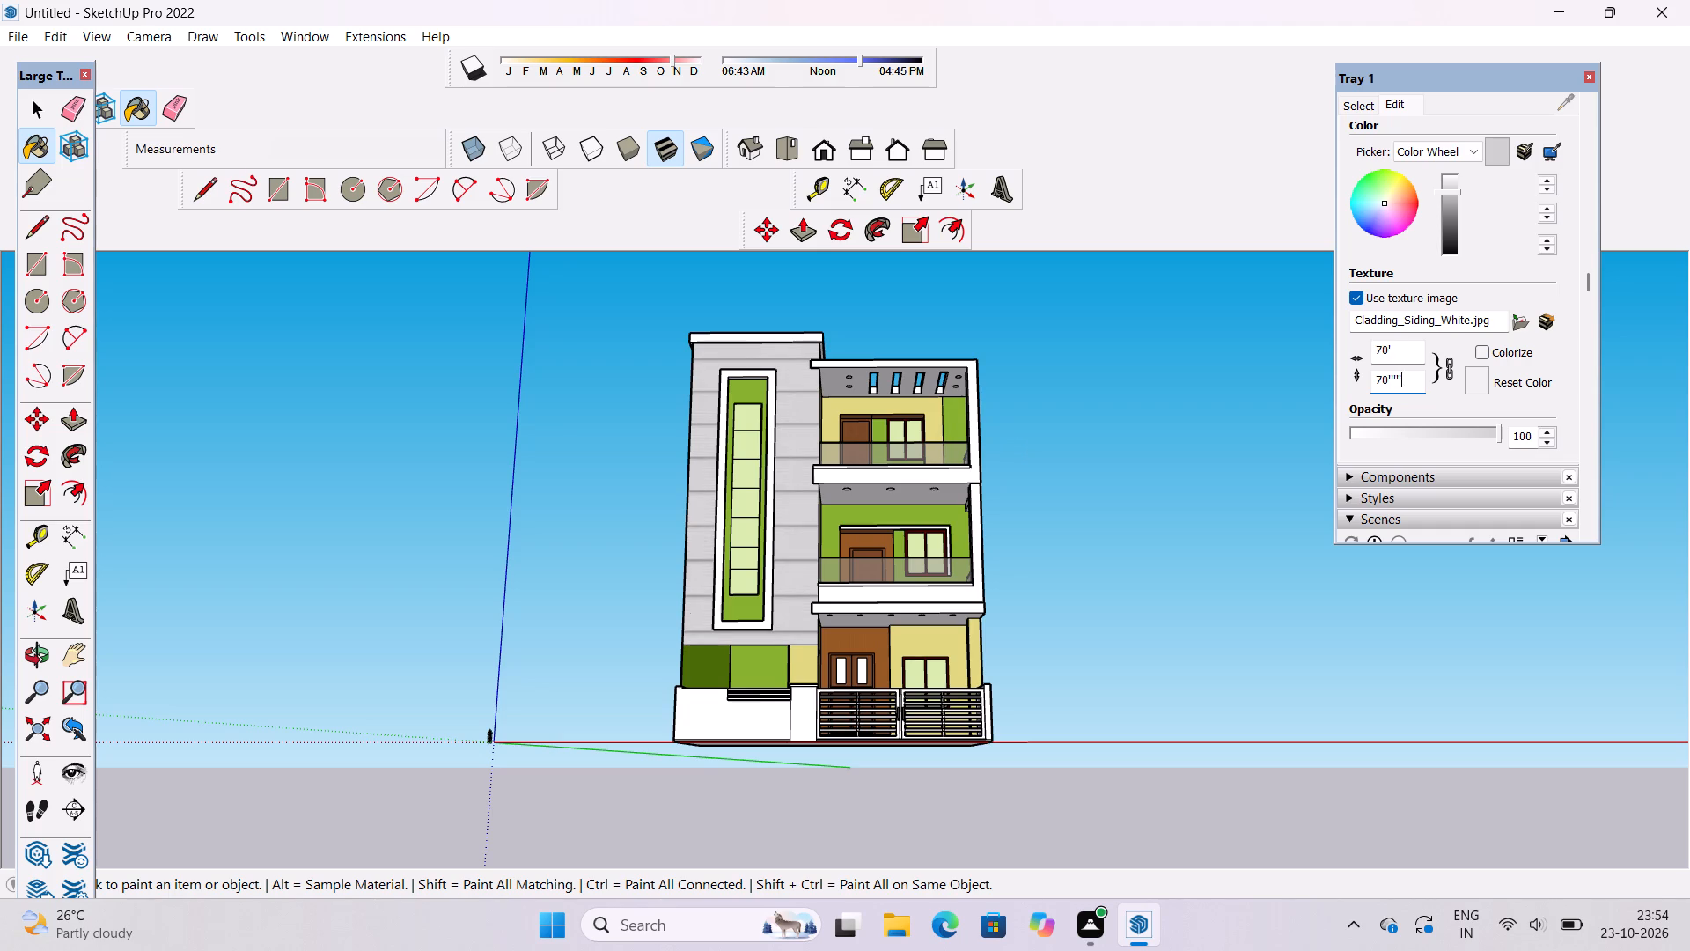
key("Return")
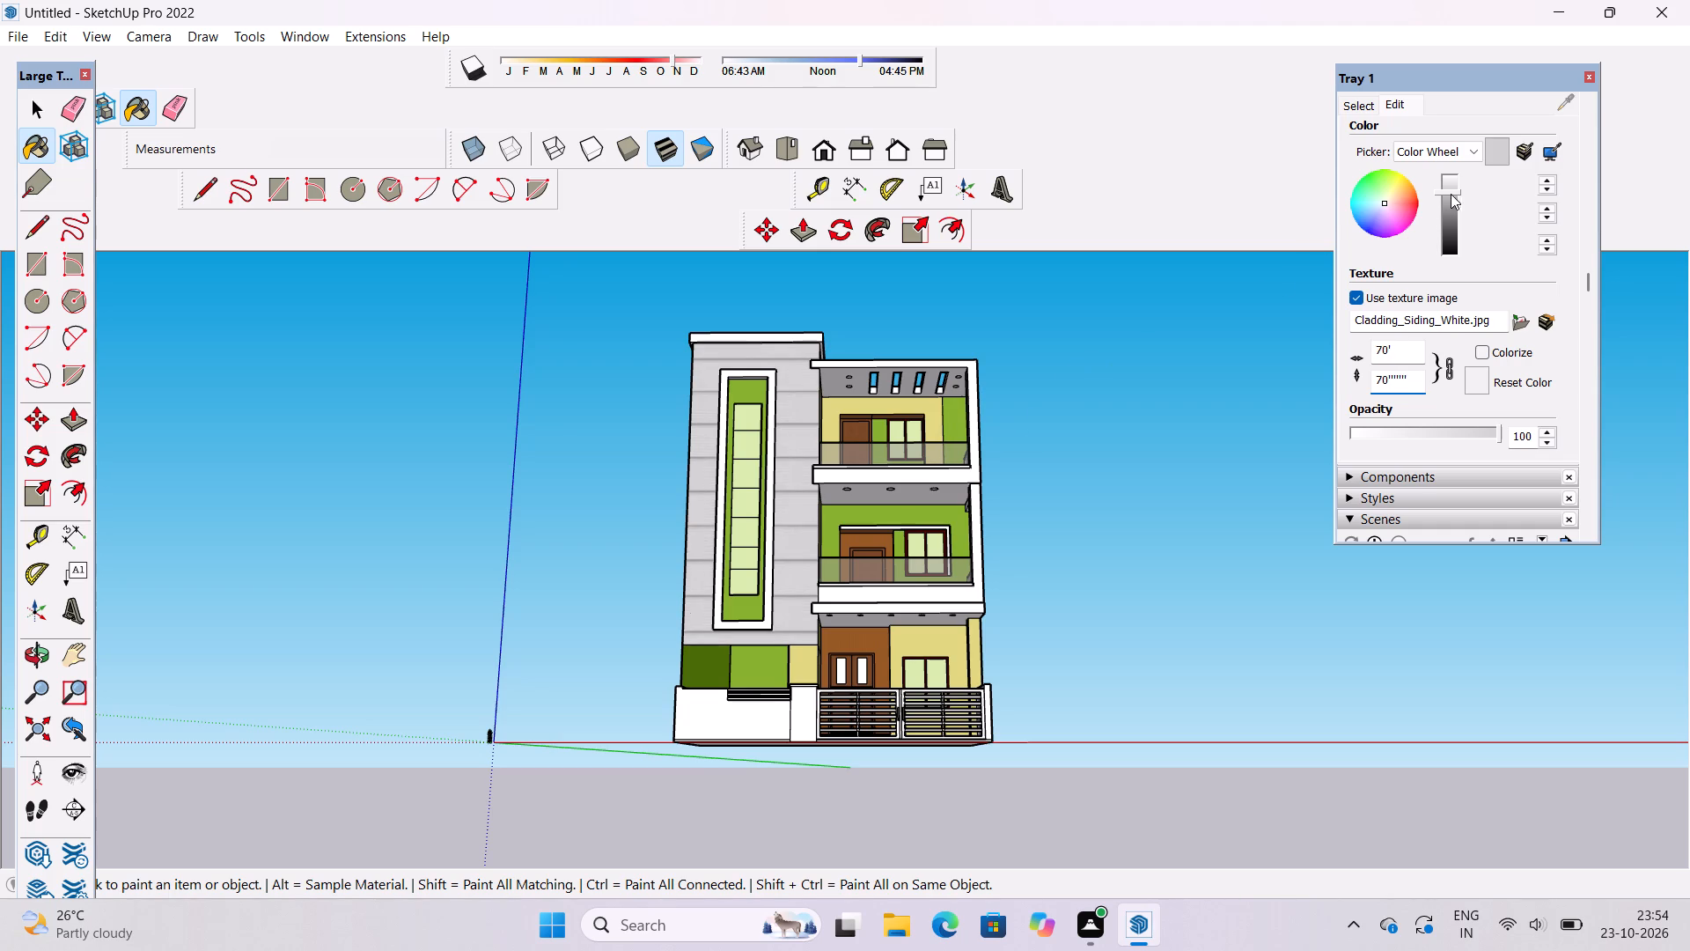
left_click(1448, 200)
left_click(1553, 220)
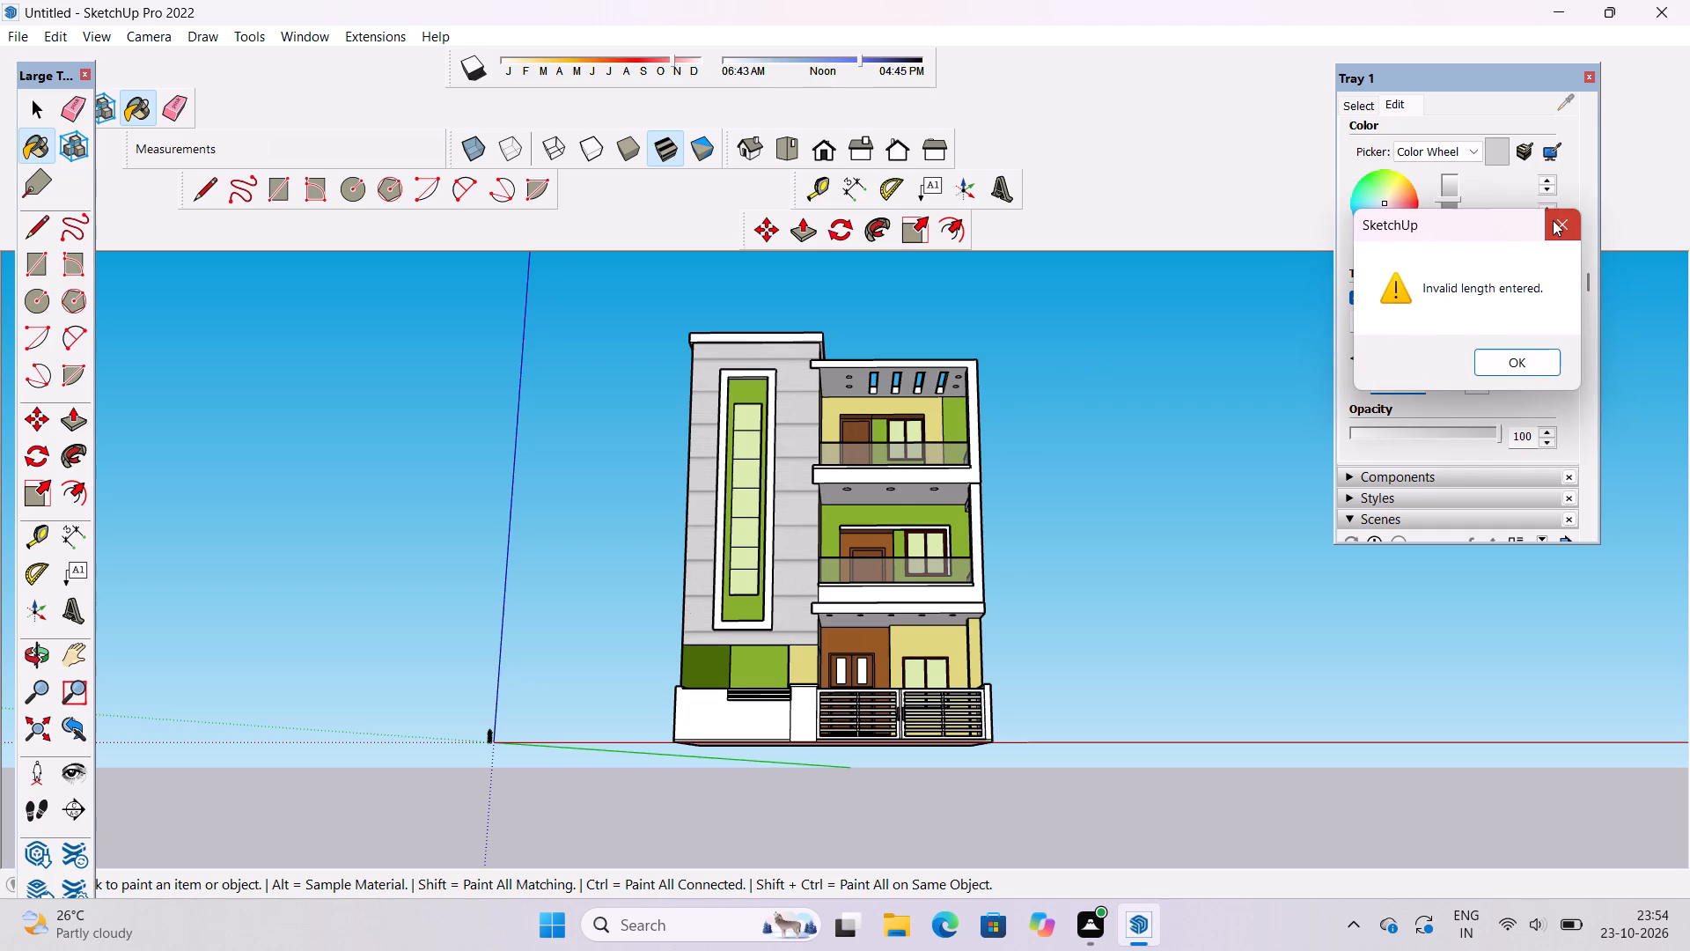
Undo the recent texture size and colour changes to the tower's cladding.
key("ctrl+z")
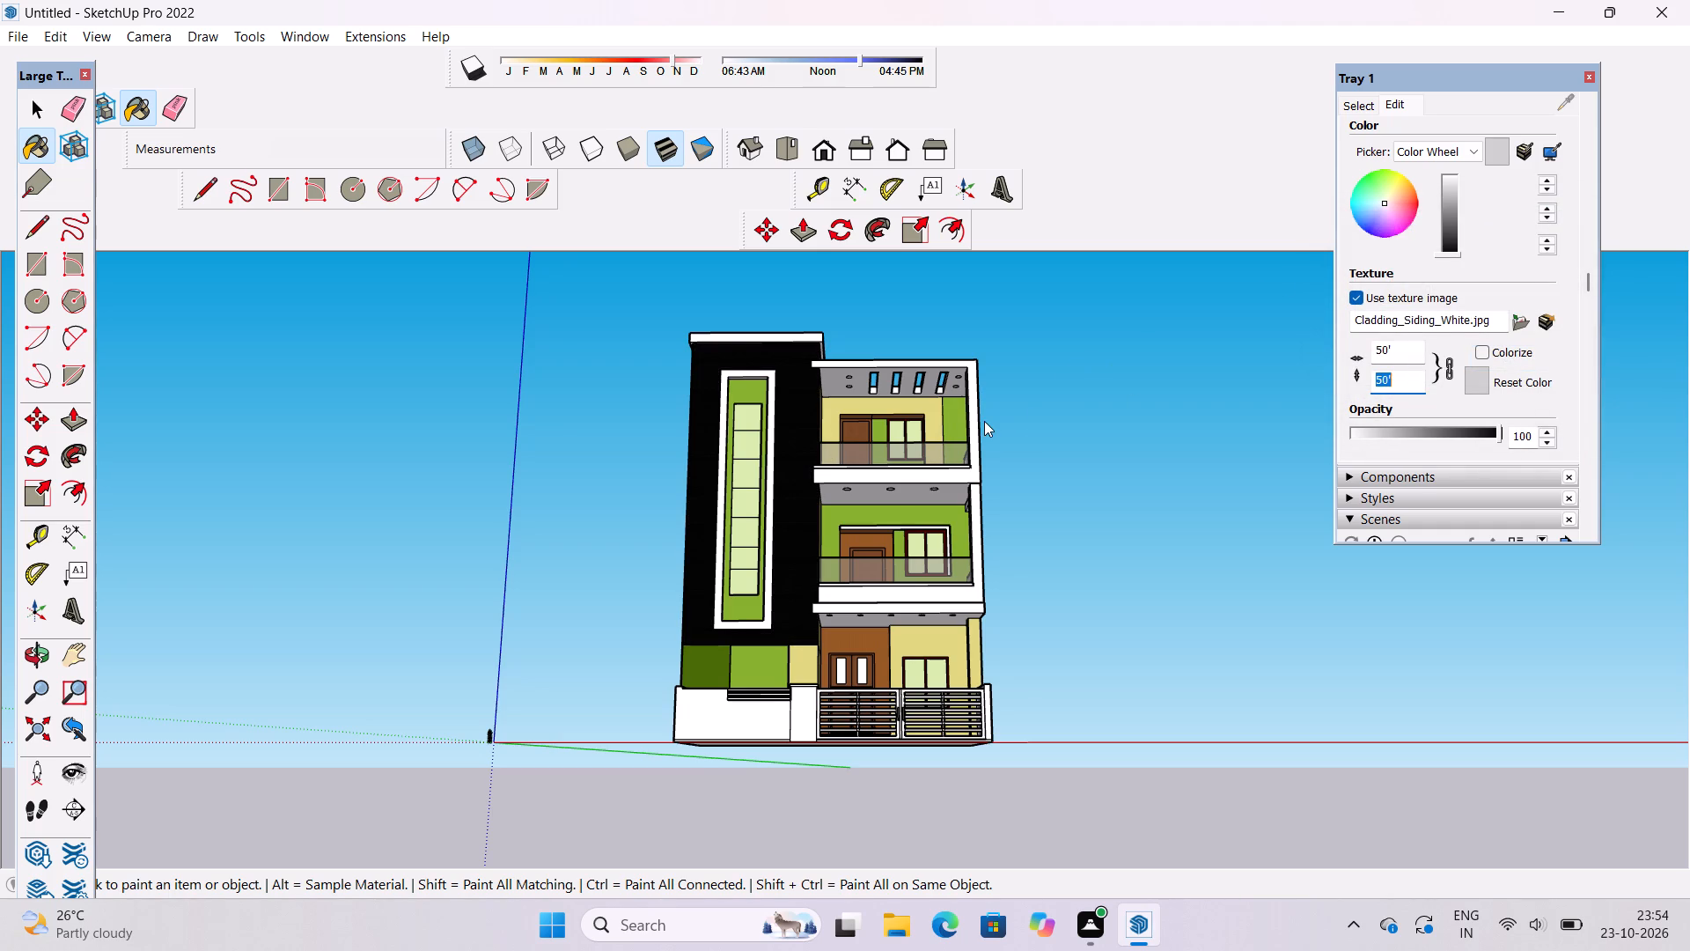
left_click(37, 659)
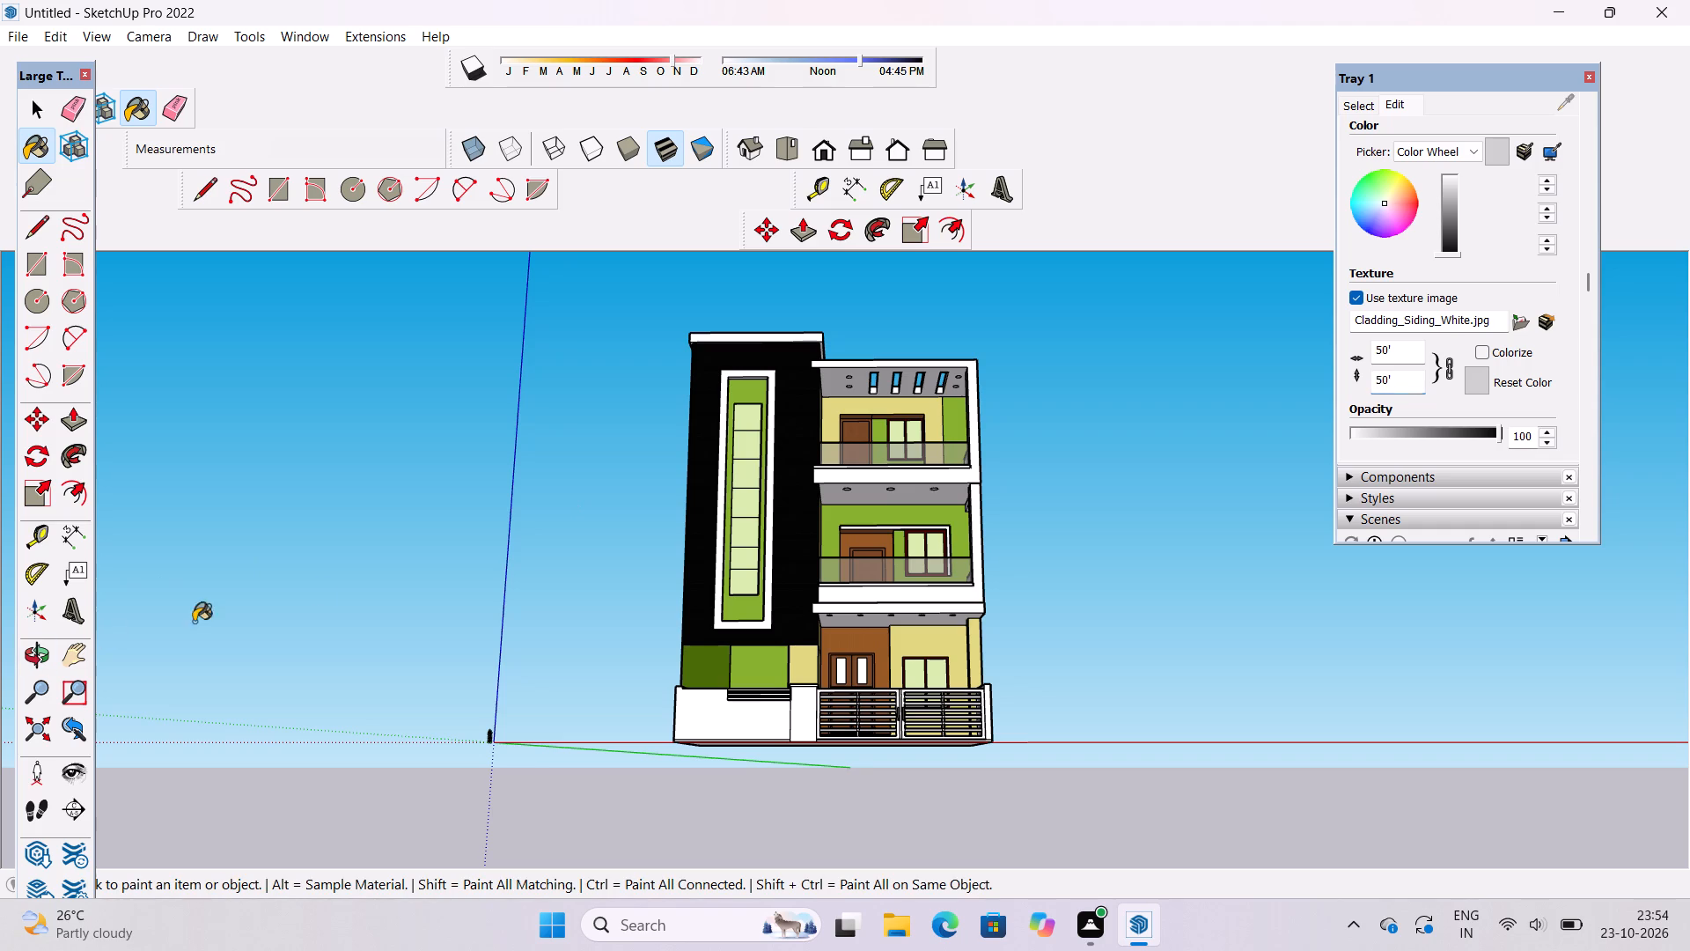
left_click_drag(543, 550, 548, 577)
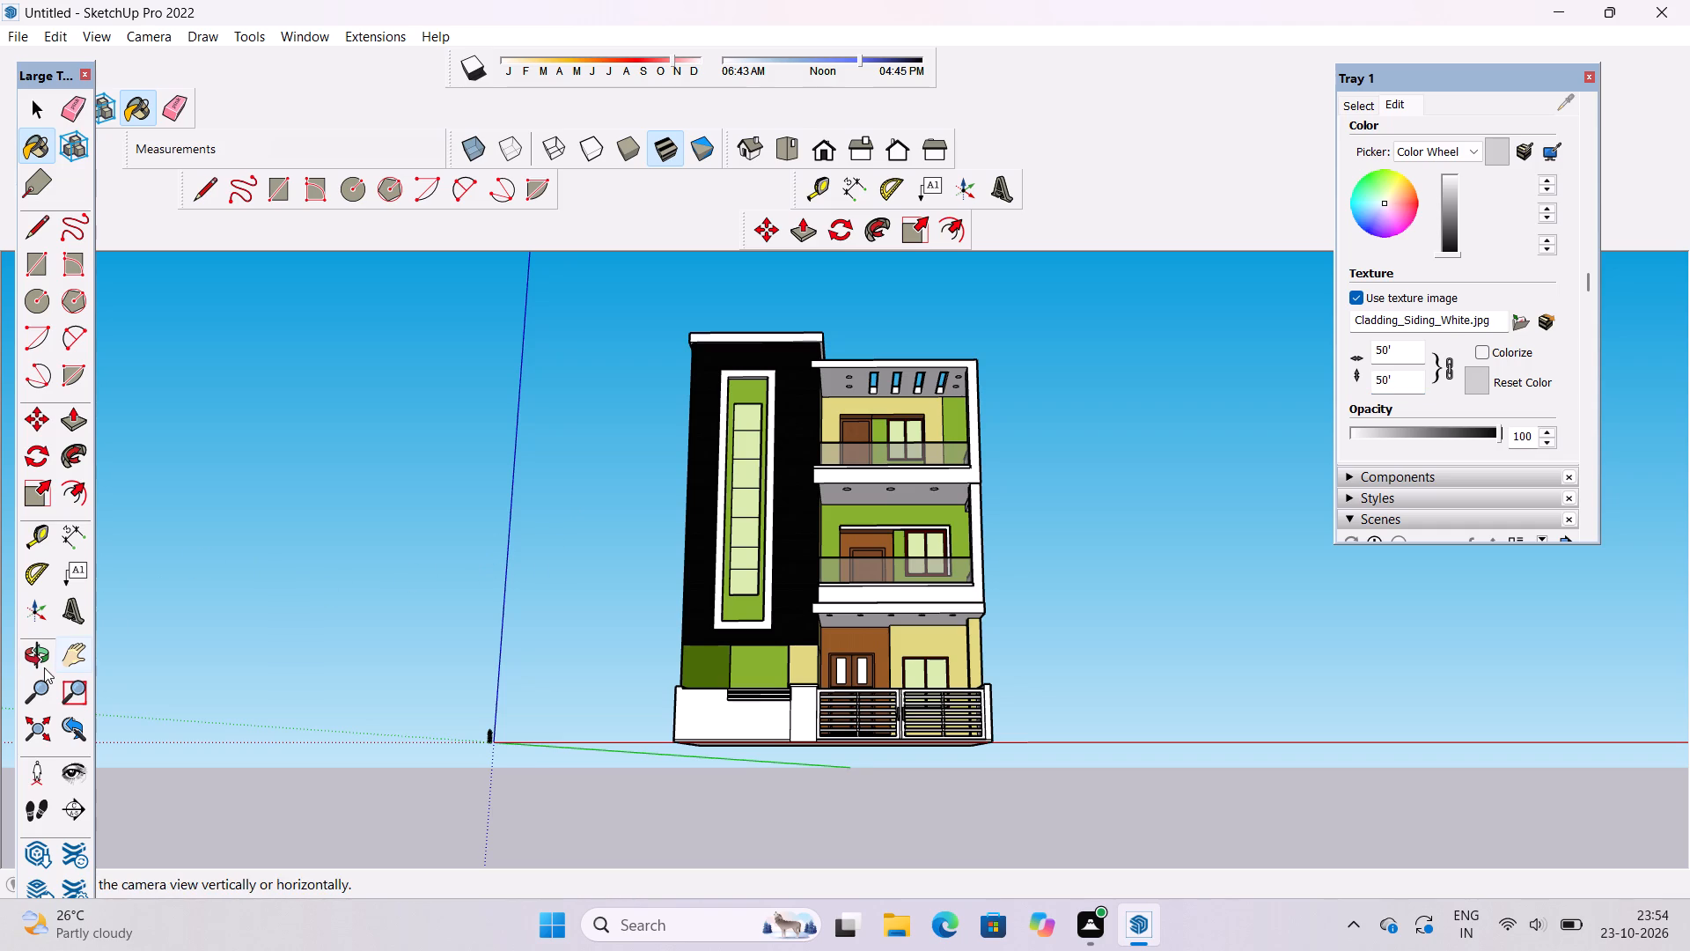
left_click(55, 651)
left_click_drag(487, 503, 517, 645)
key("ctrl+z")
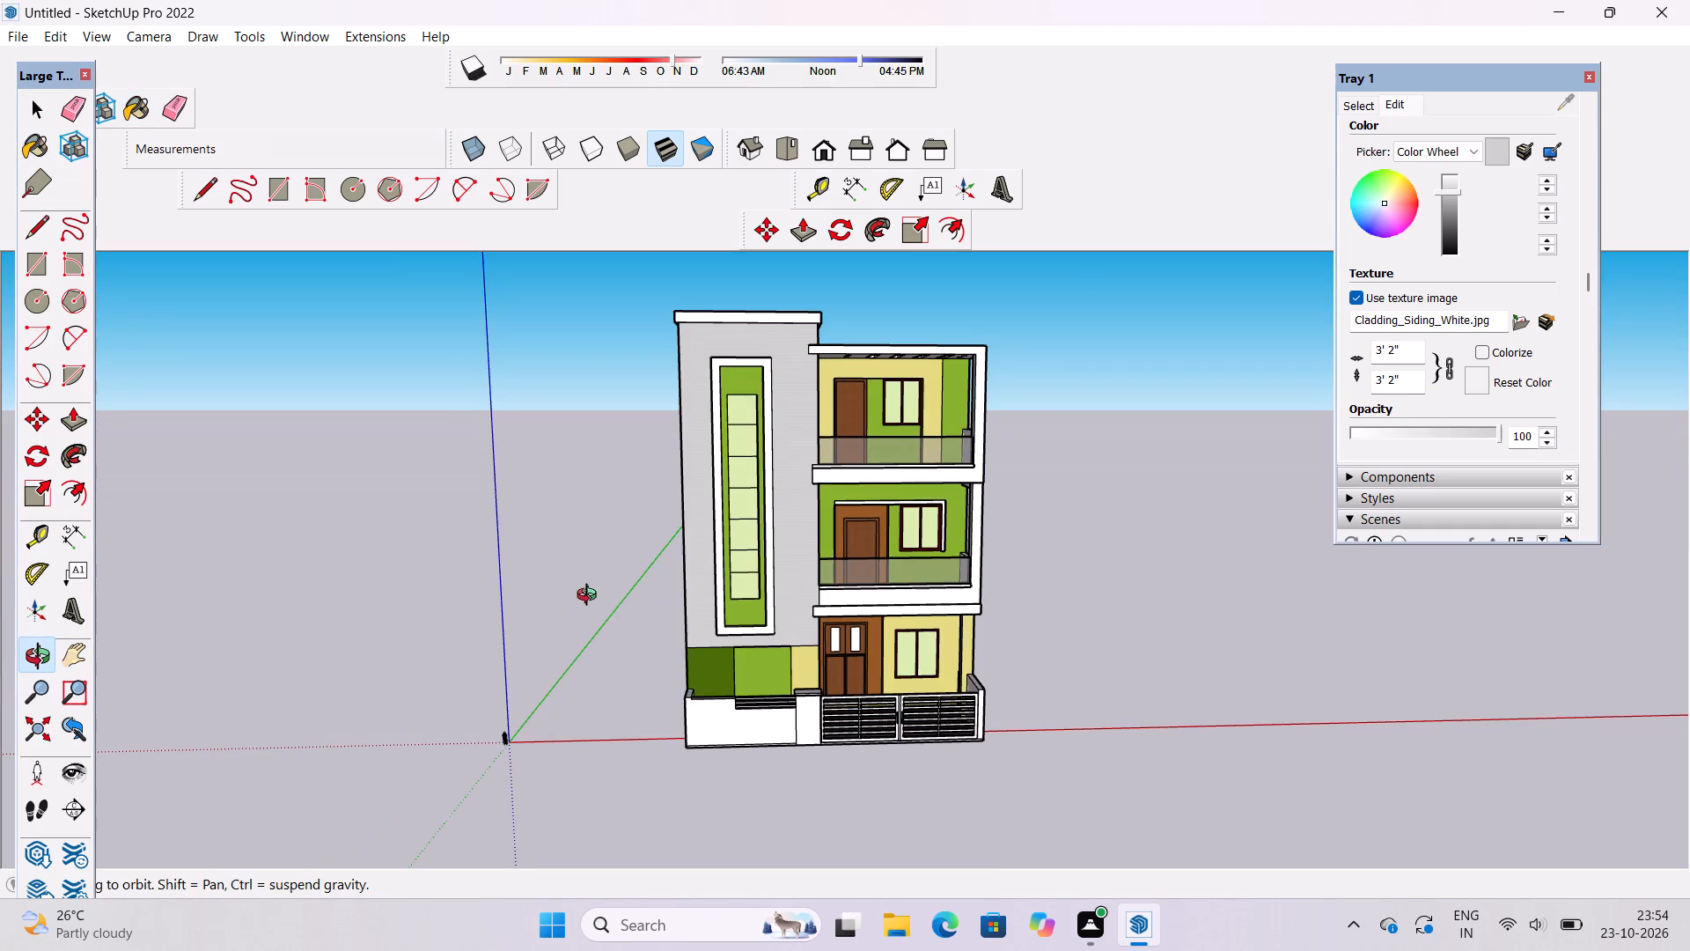
Set the Cladding Siding White texture size to 80' on the tower's front face.
scroll(731, 553, "up", 4)
left_click_drag(768, 534, 603, 560, "shift")
left_click(1403, 379)
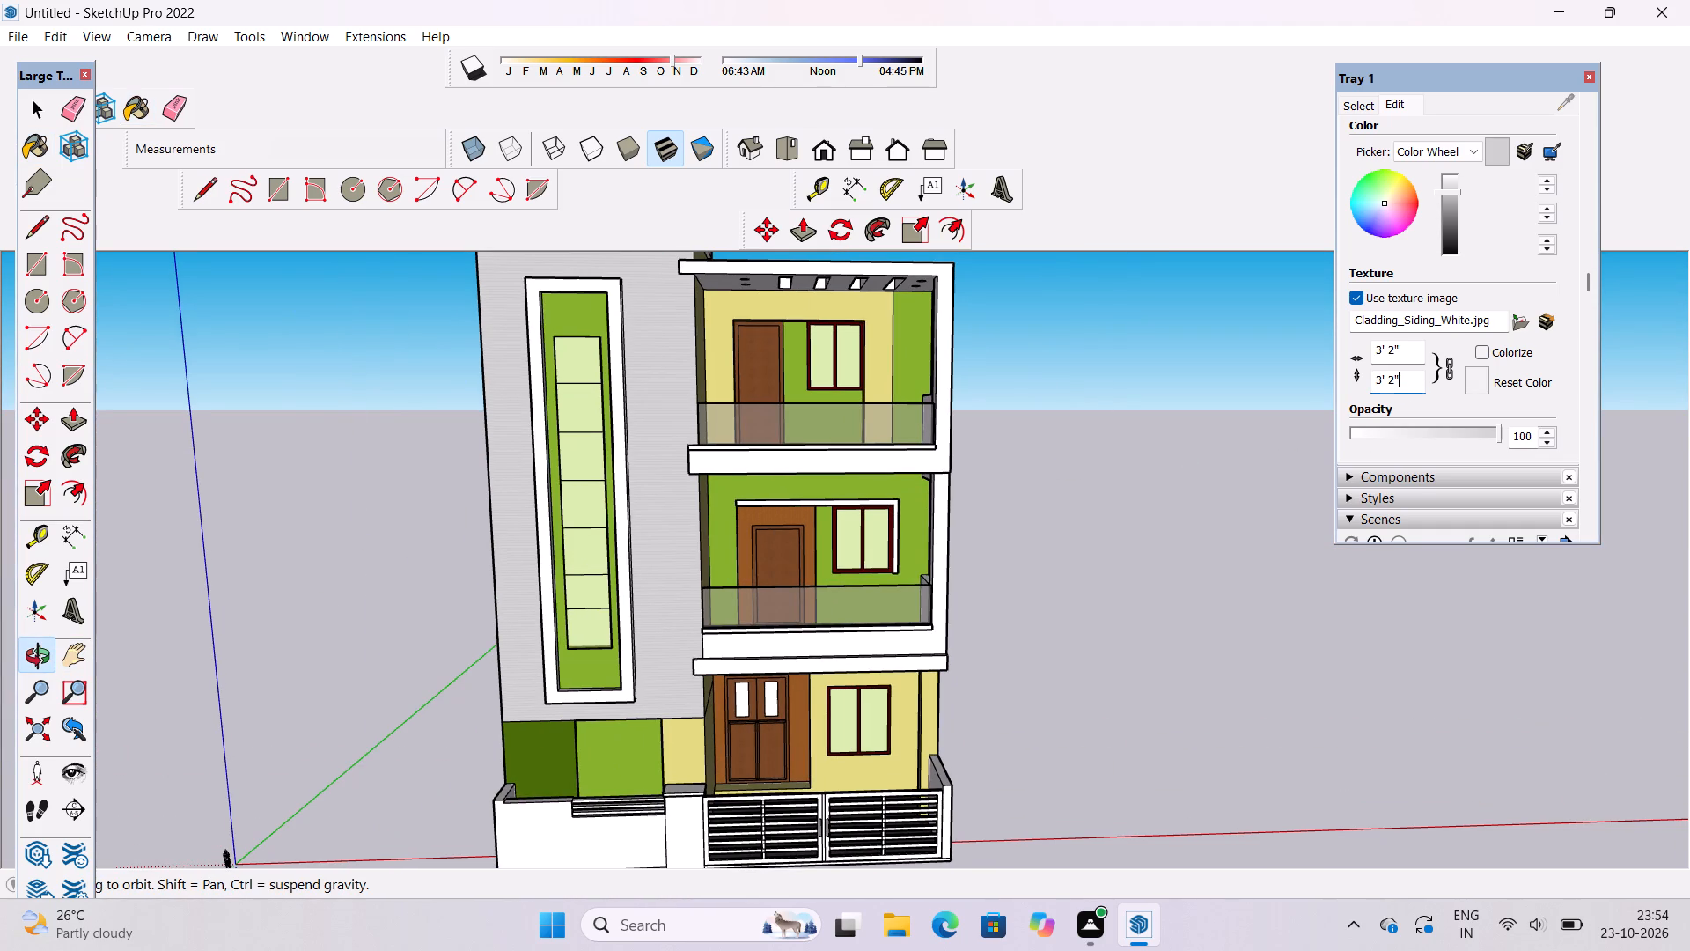
key("BackSpace")
key("BackSpace")
key("BackSpace")
key("BackSpace")
key("BackSpace")
key("BackSpace")
key("BackSpace")
key("BackSpace")
key("BackSpace")
key("BackSpace")
key("BackSpace")
key("BackSpace")
type("80'")
key("Return")
Tint the tower's Cladding Siding White material a warm beige and darken it slightly to taupe.
scroll(596, 740, "down", 5)
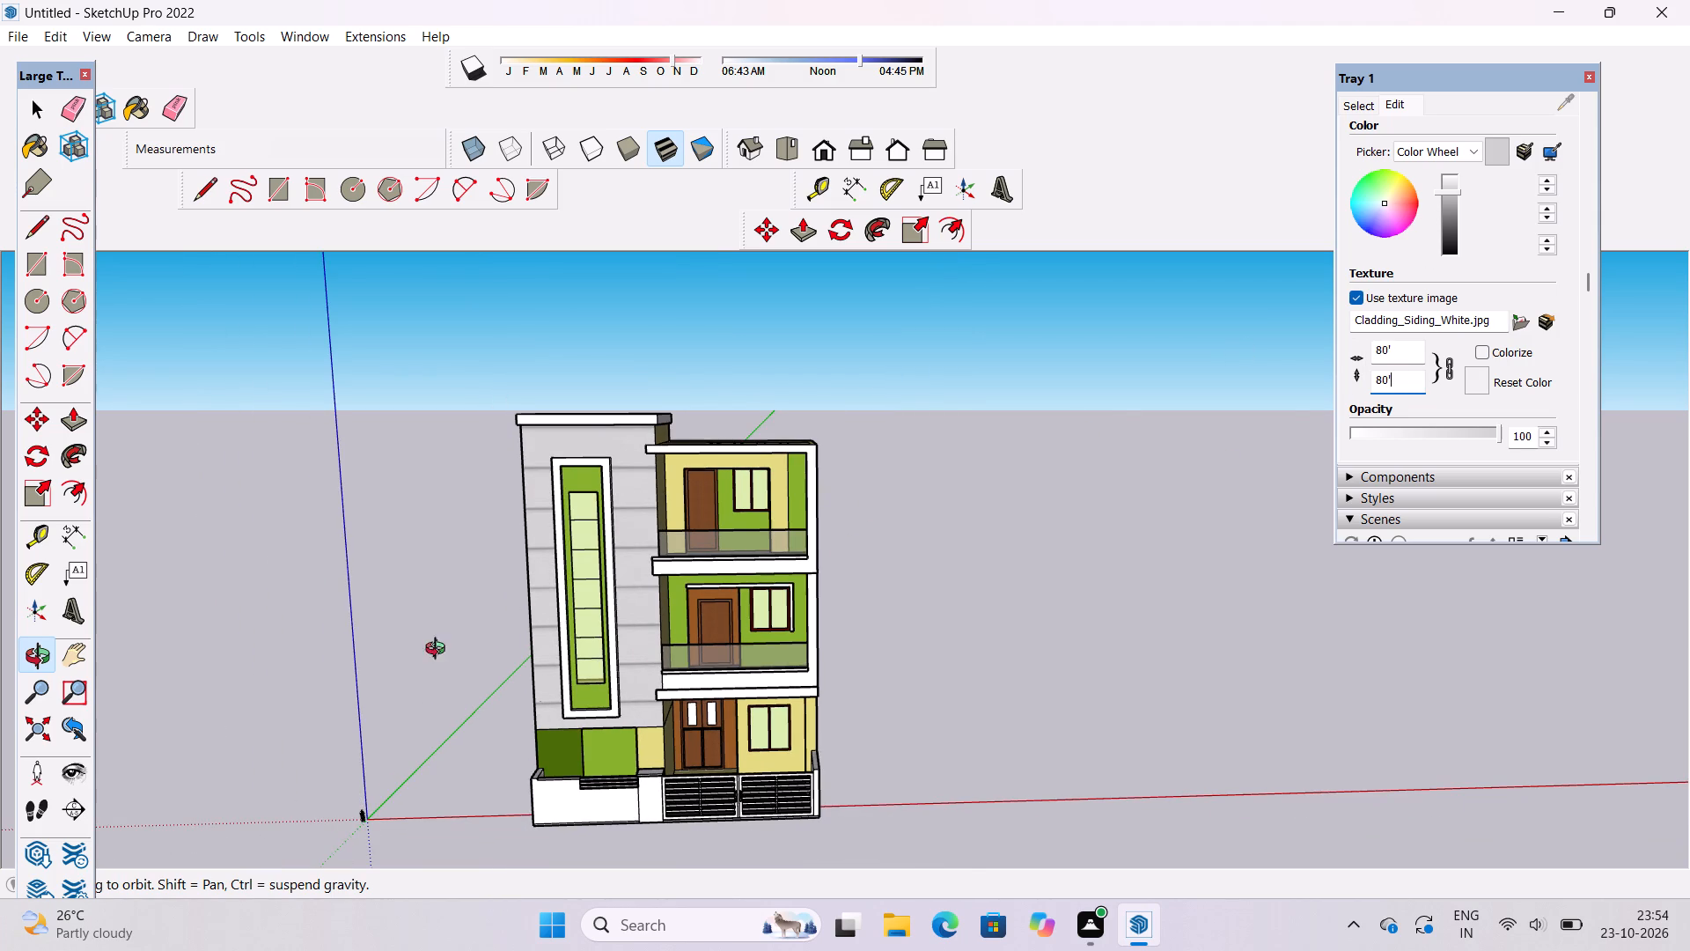
scroll(497, 604, "up", 6)
scroll(551, 582, "down", 6)
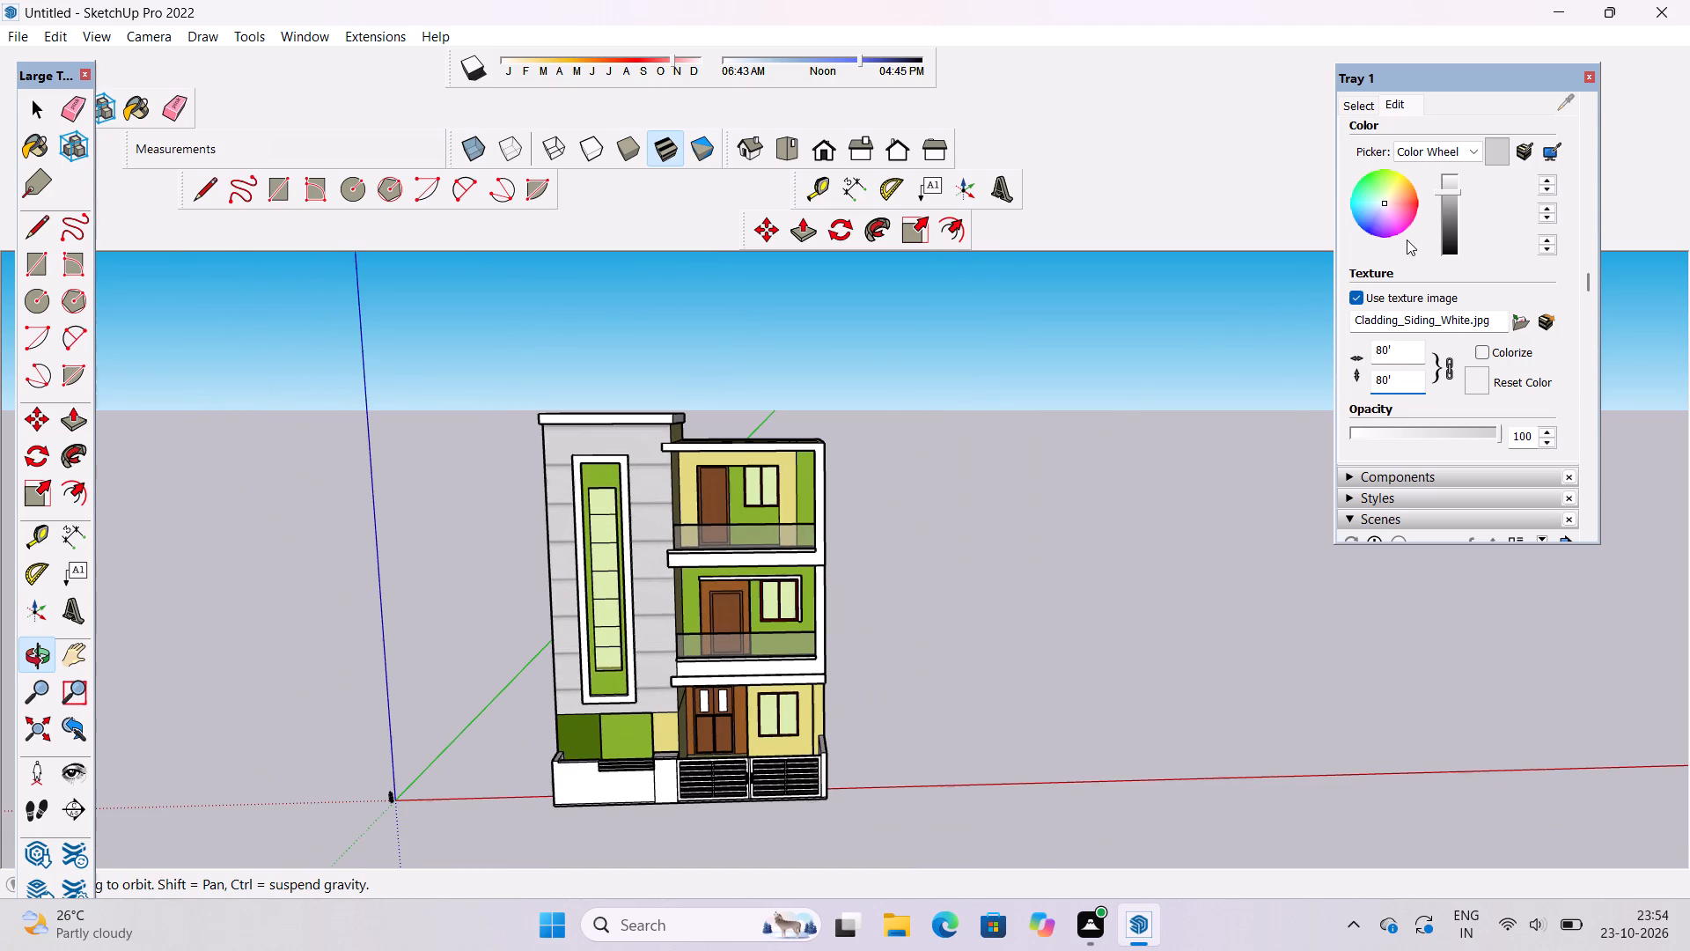
left_click(1396, 183)
left_click(1391, 192)
left_click(1391, 196)
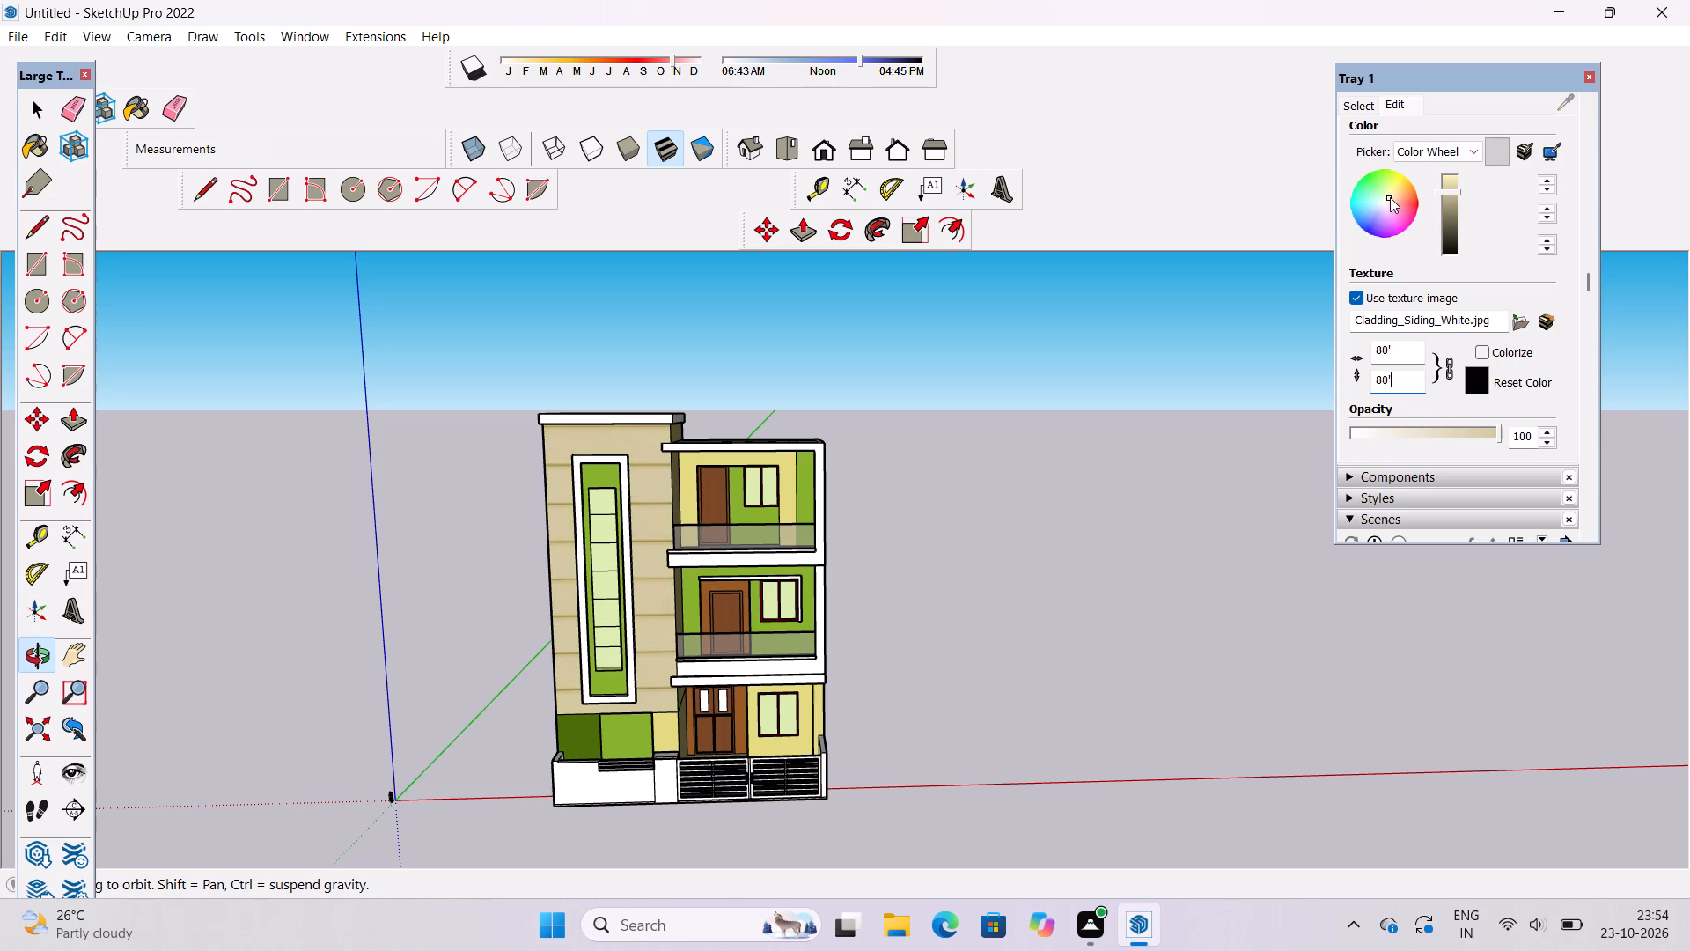
left_click(1454, 203)
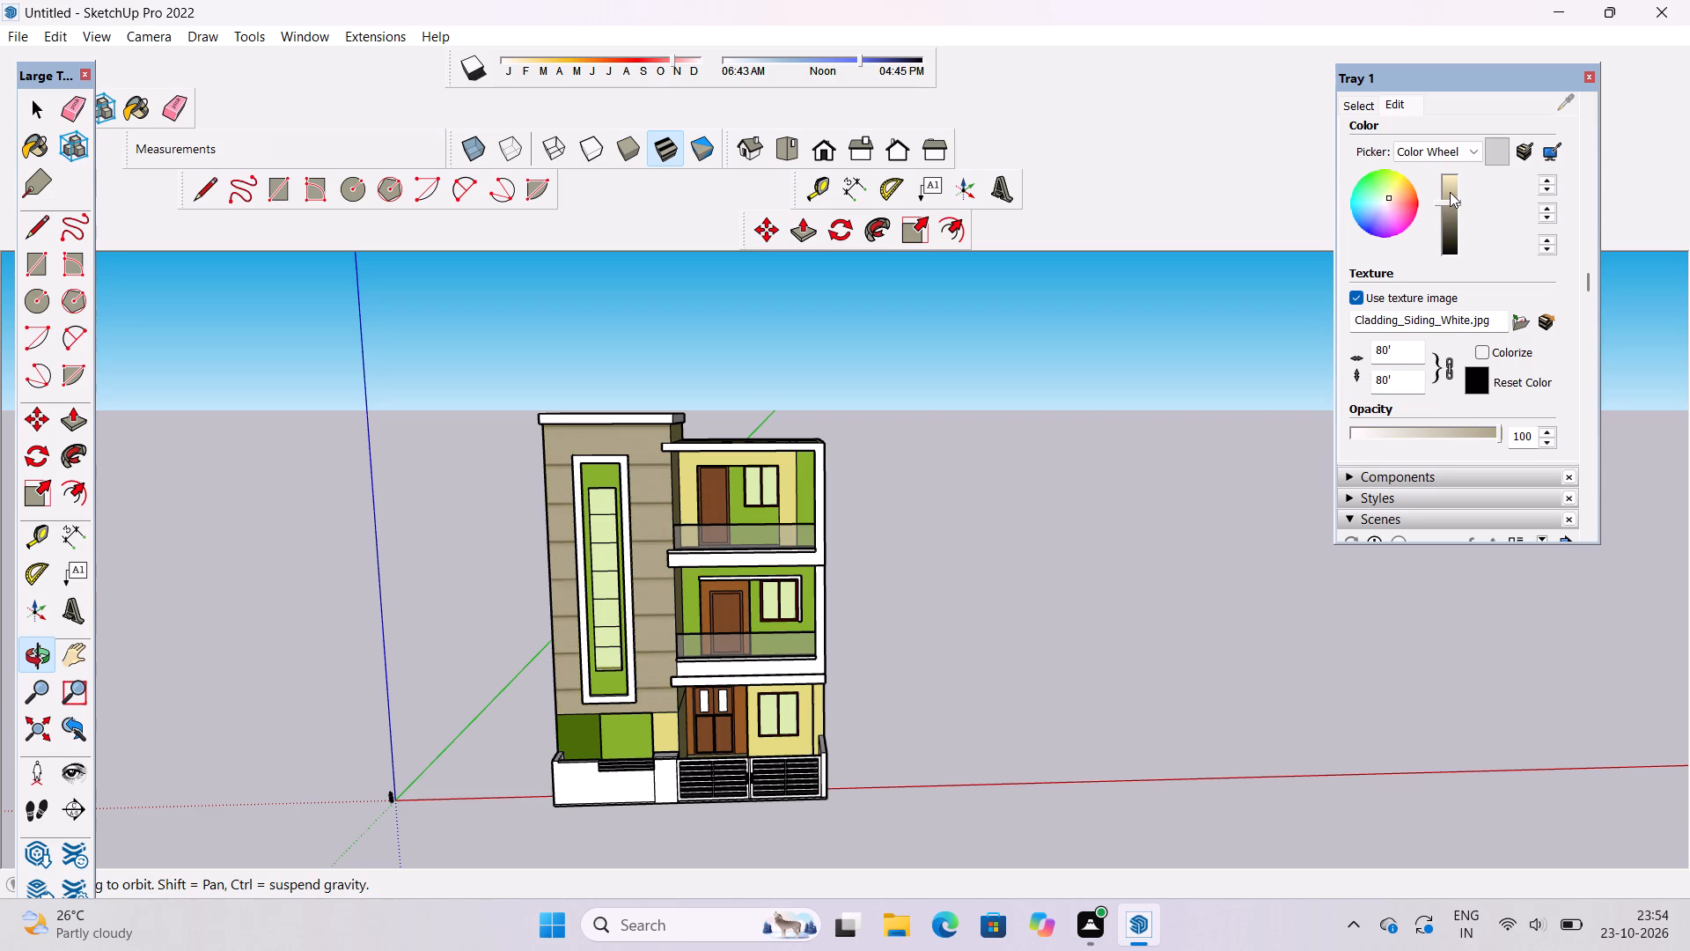
Examine the front facade and the tower's cladding from several angles and distances.
scroll(603, 616, "up", 3)
left_click(629, 623, "shift")
left_click_drag(630, 630, 577, 649)
scroll(592, 641, "up", 2)
scroll(593, 641, "down", 6)
left_click_drag(593, 641, 684, 567)
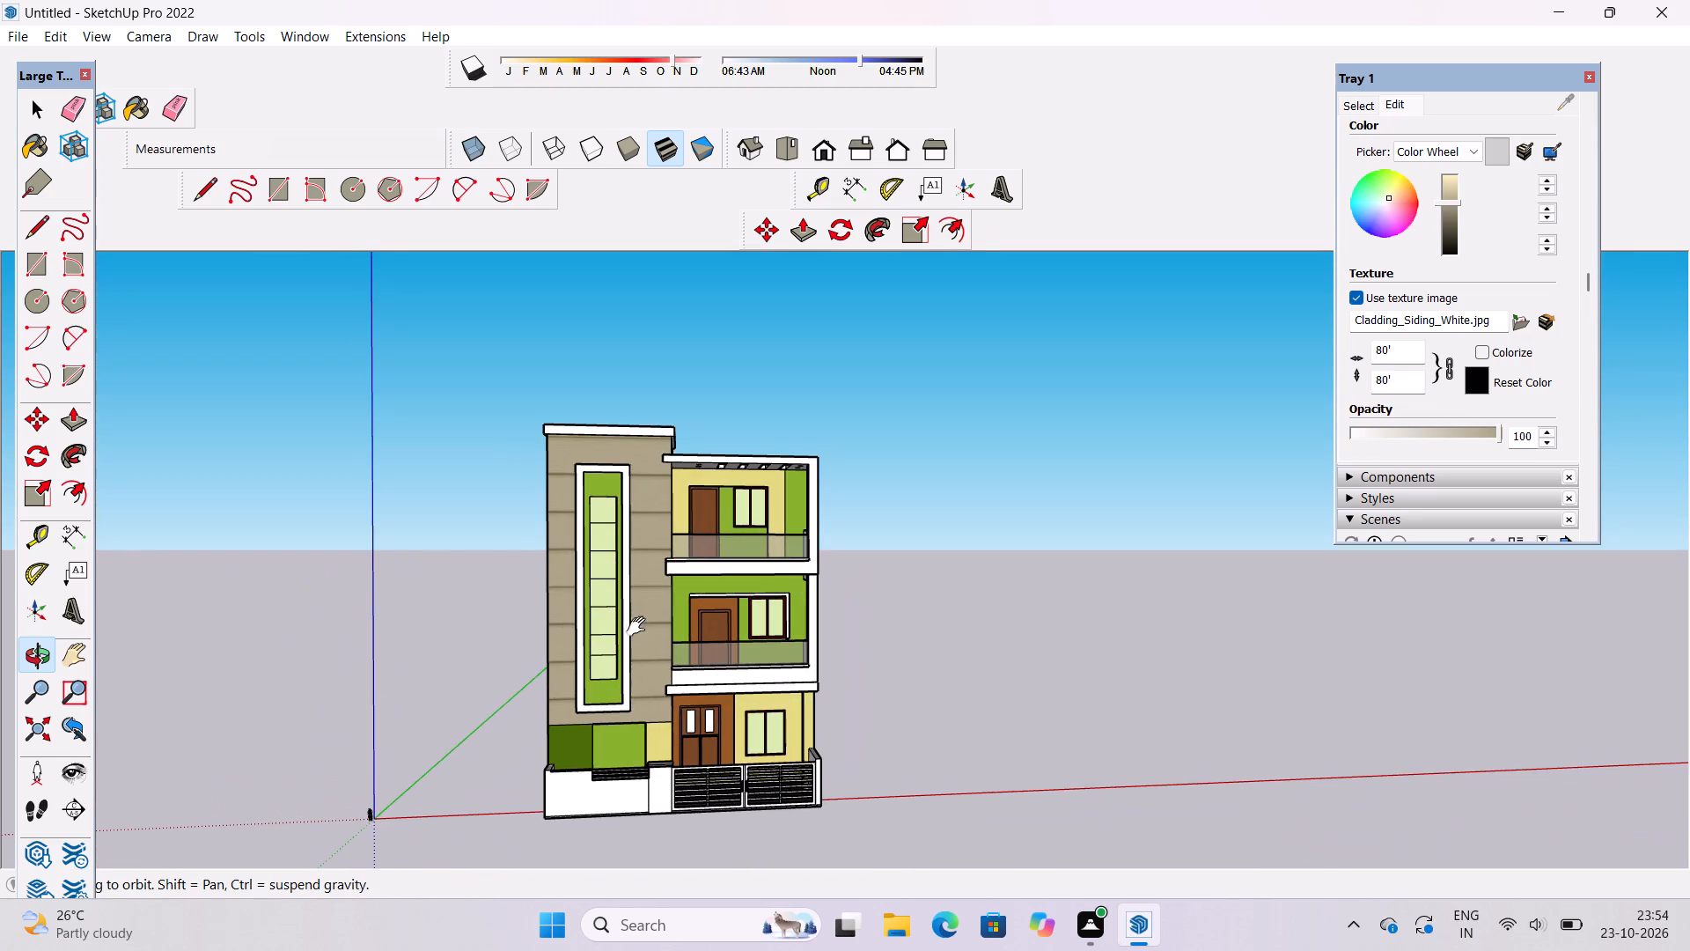
left_click_drag(639, 627, 674, 566, "shift")
left_click_drag(731, 605, 718, 593)
scroll(718, 579, "down", 2)
left_click_drag(727, 577, 700, 586, "shift")
left_click_drag(699, 586, 694, 598)
left_click_drag(692, 604, 679, 613, "shift")
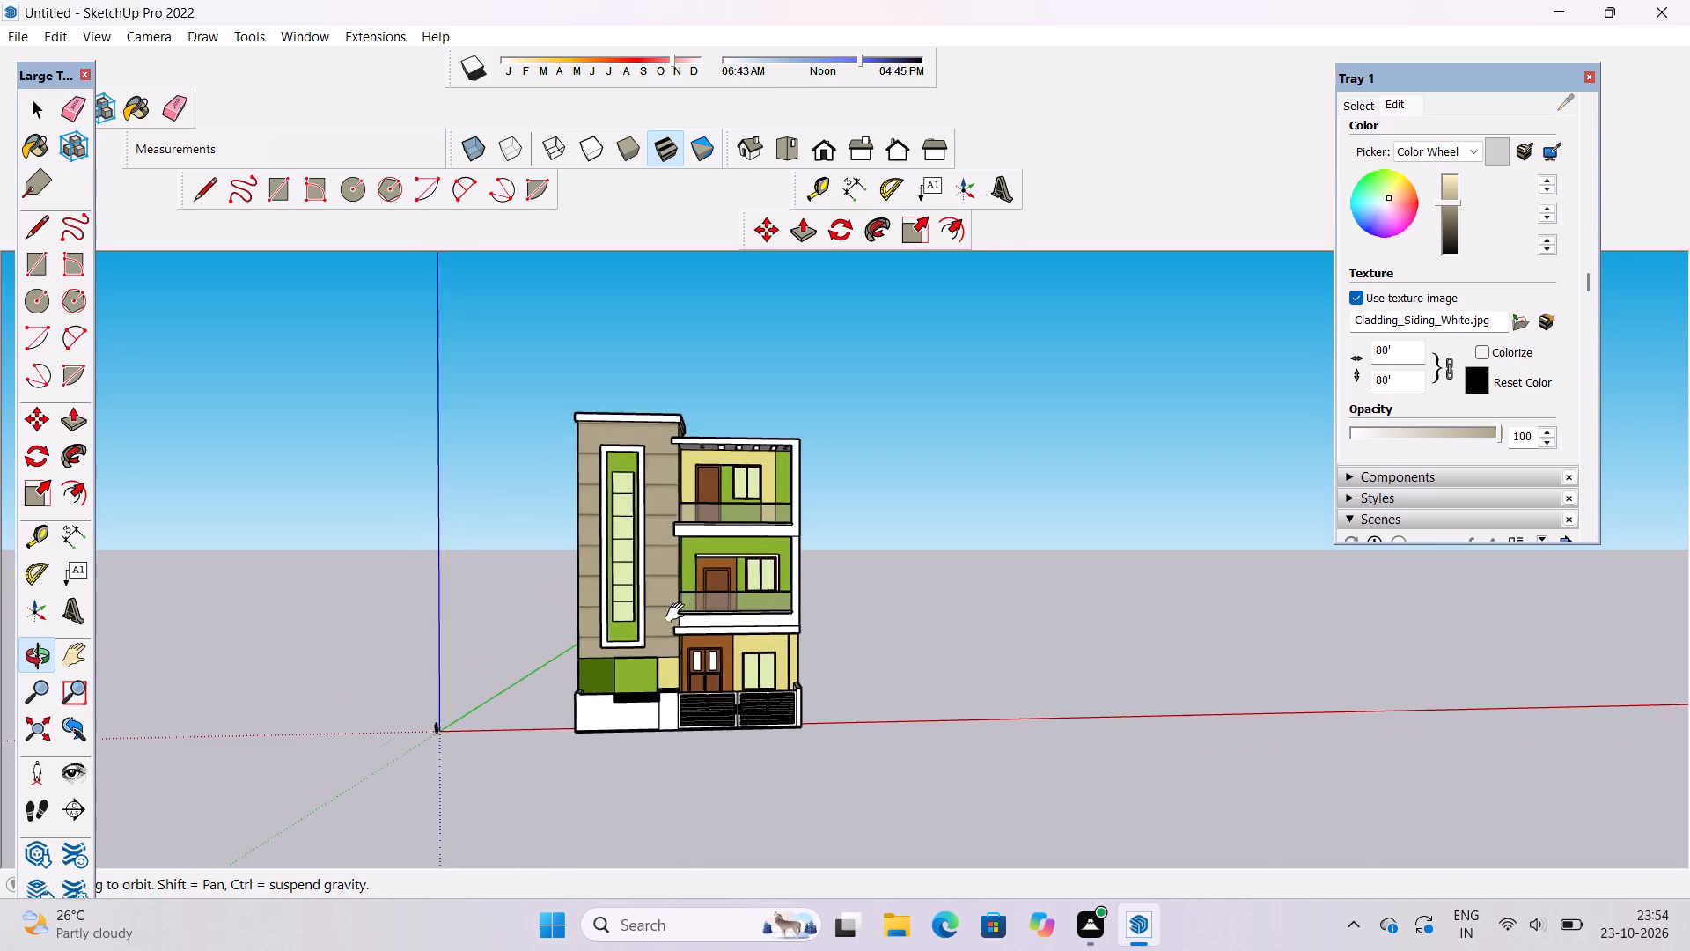
left_click_drag(679, 613, 670, 616, "shift")
key("space")
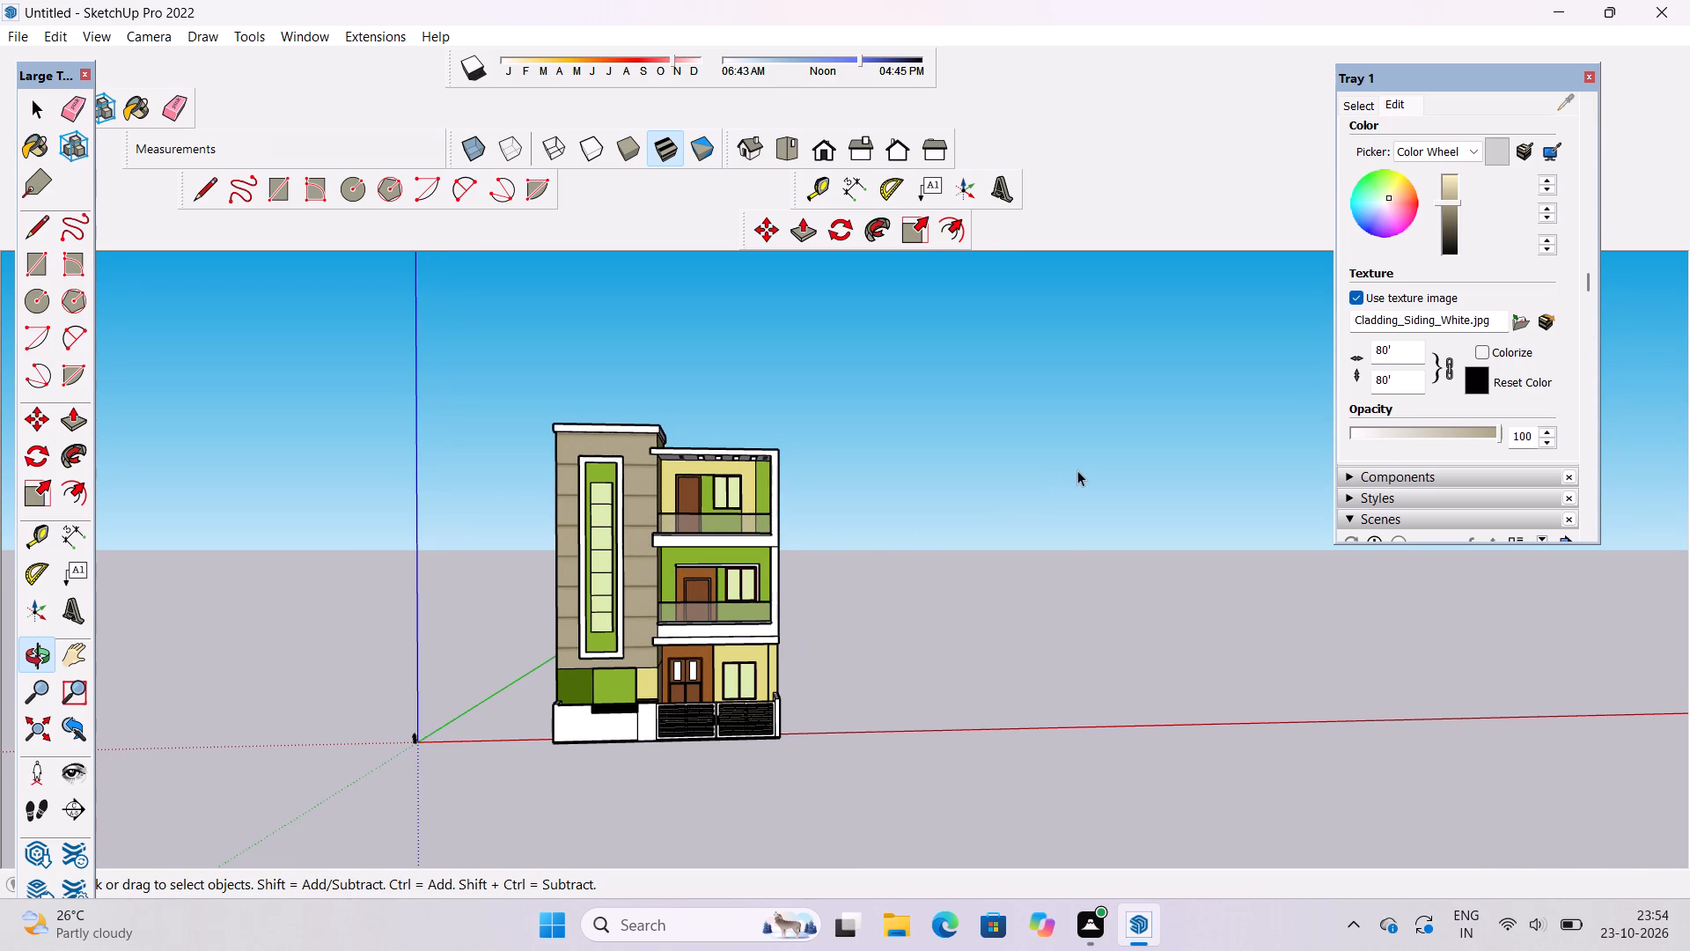
Paint the outer face and base strip of the front compound wall with 0033_NavajoWhite from the Colors-Named materials.
scroll(1416, 220, "up", 1)
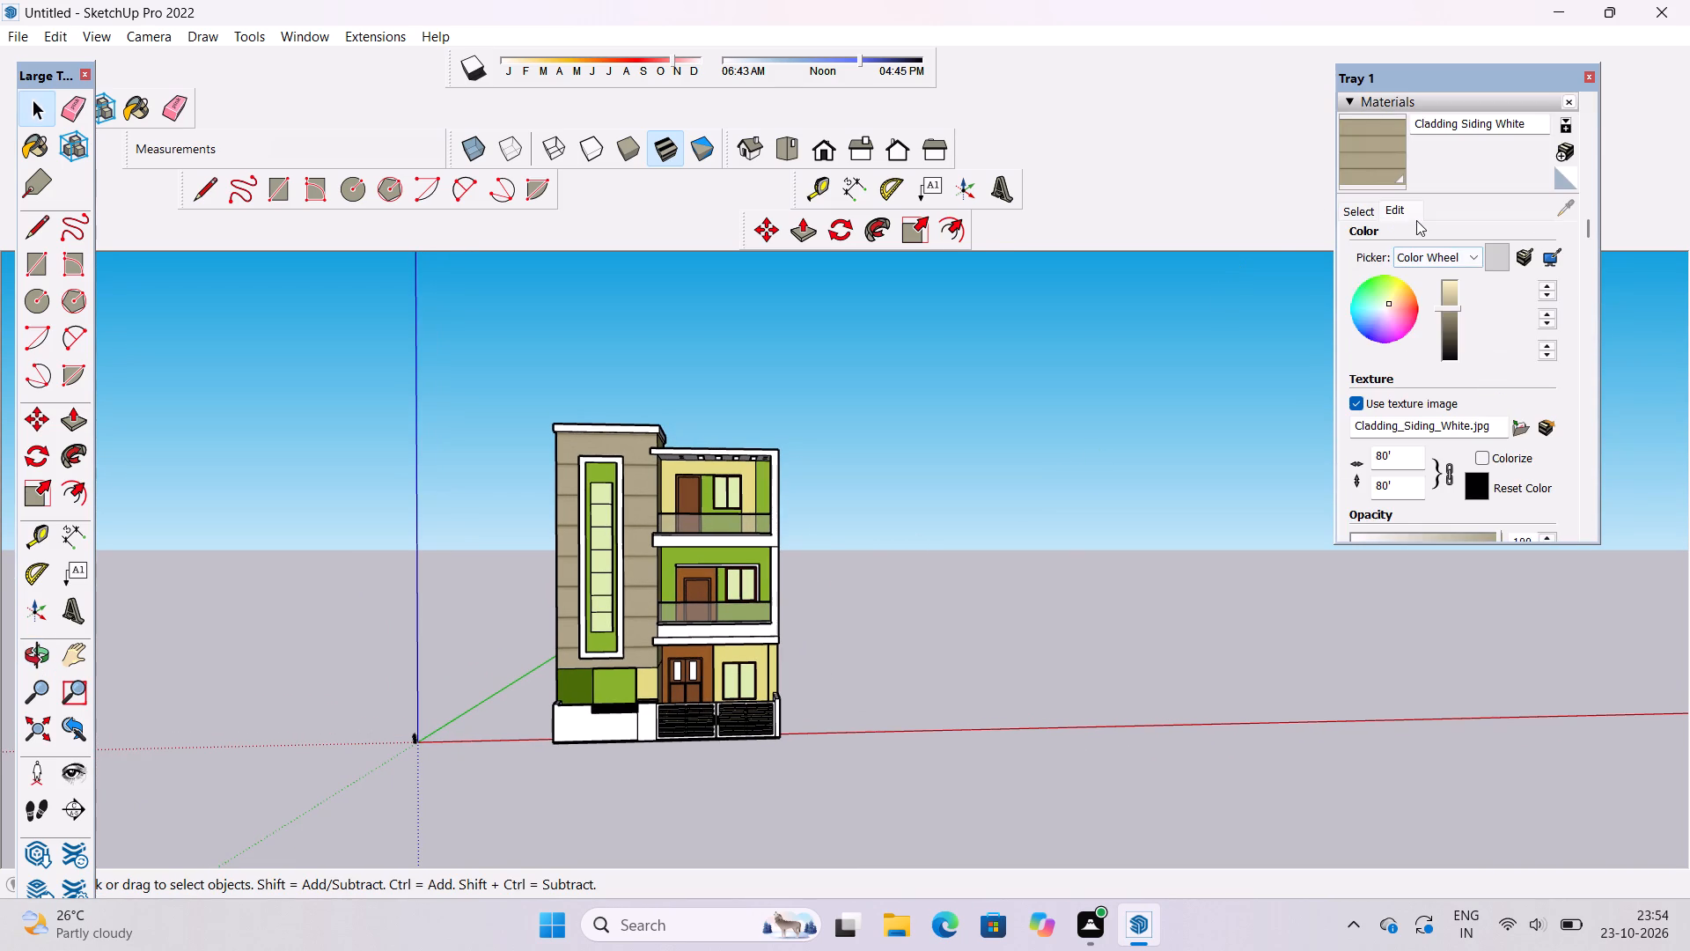
left_click(1363, 209)
left_click(1459, 238)
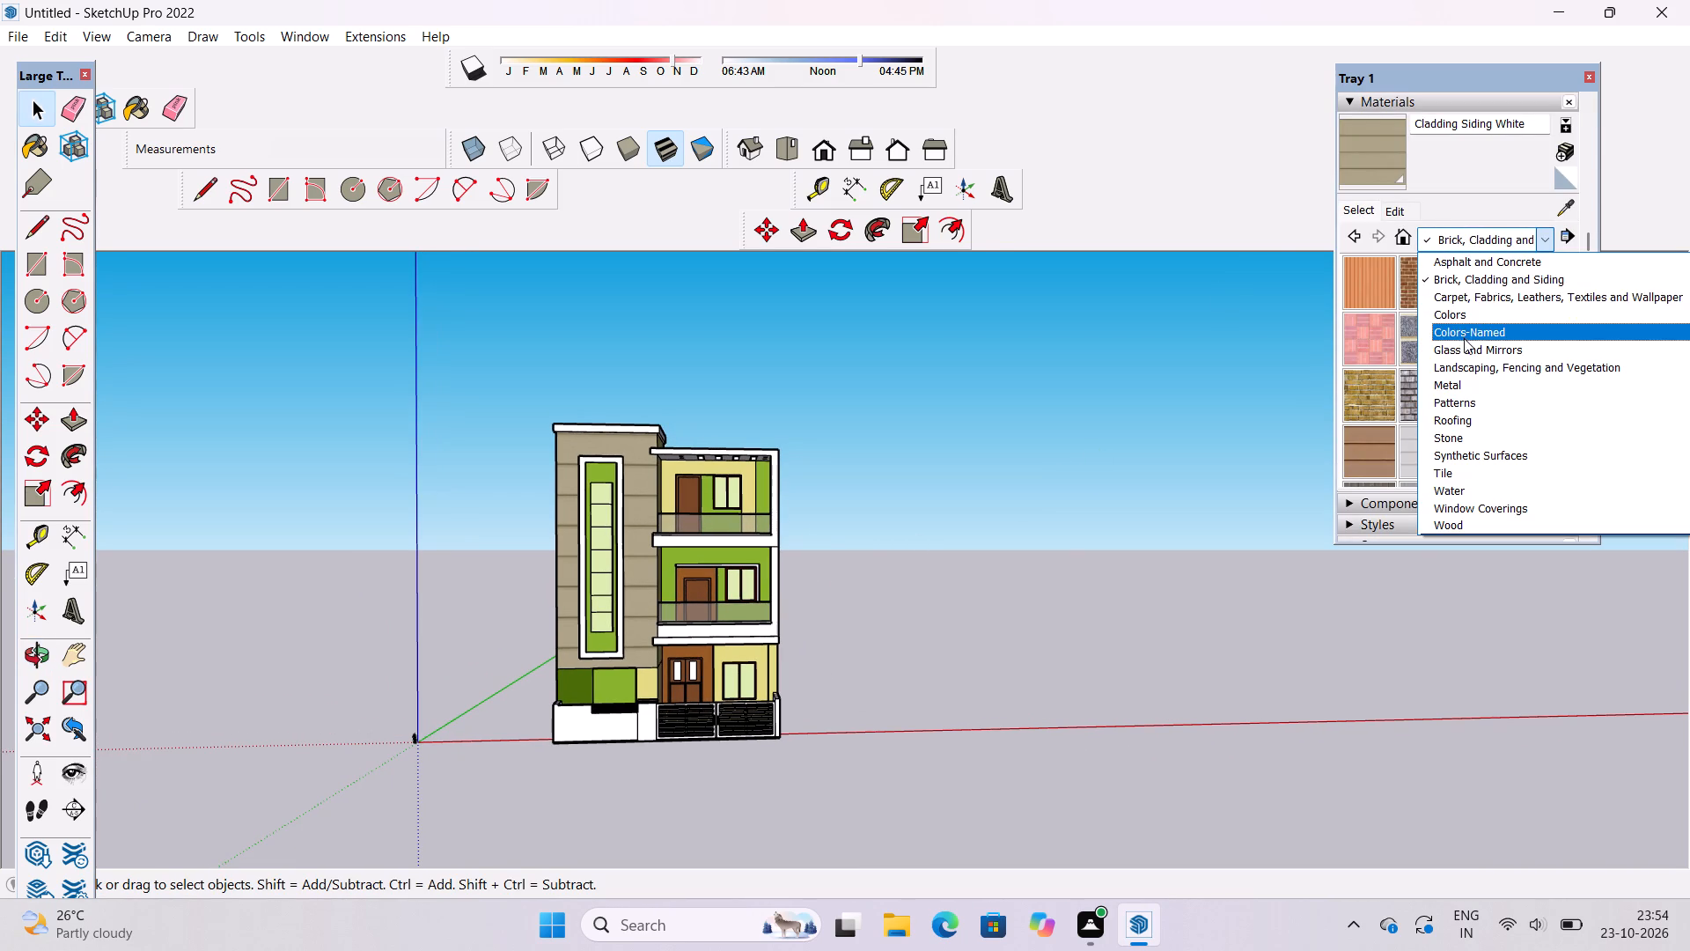
left_click(1464, 338)
scroll(1462, 372, "down", 4)
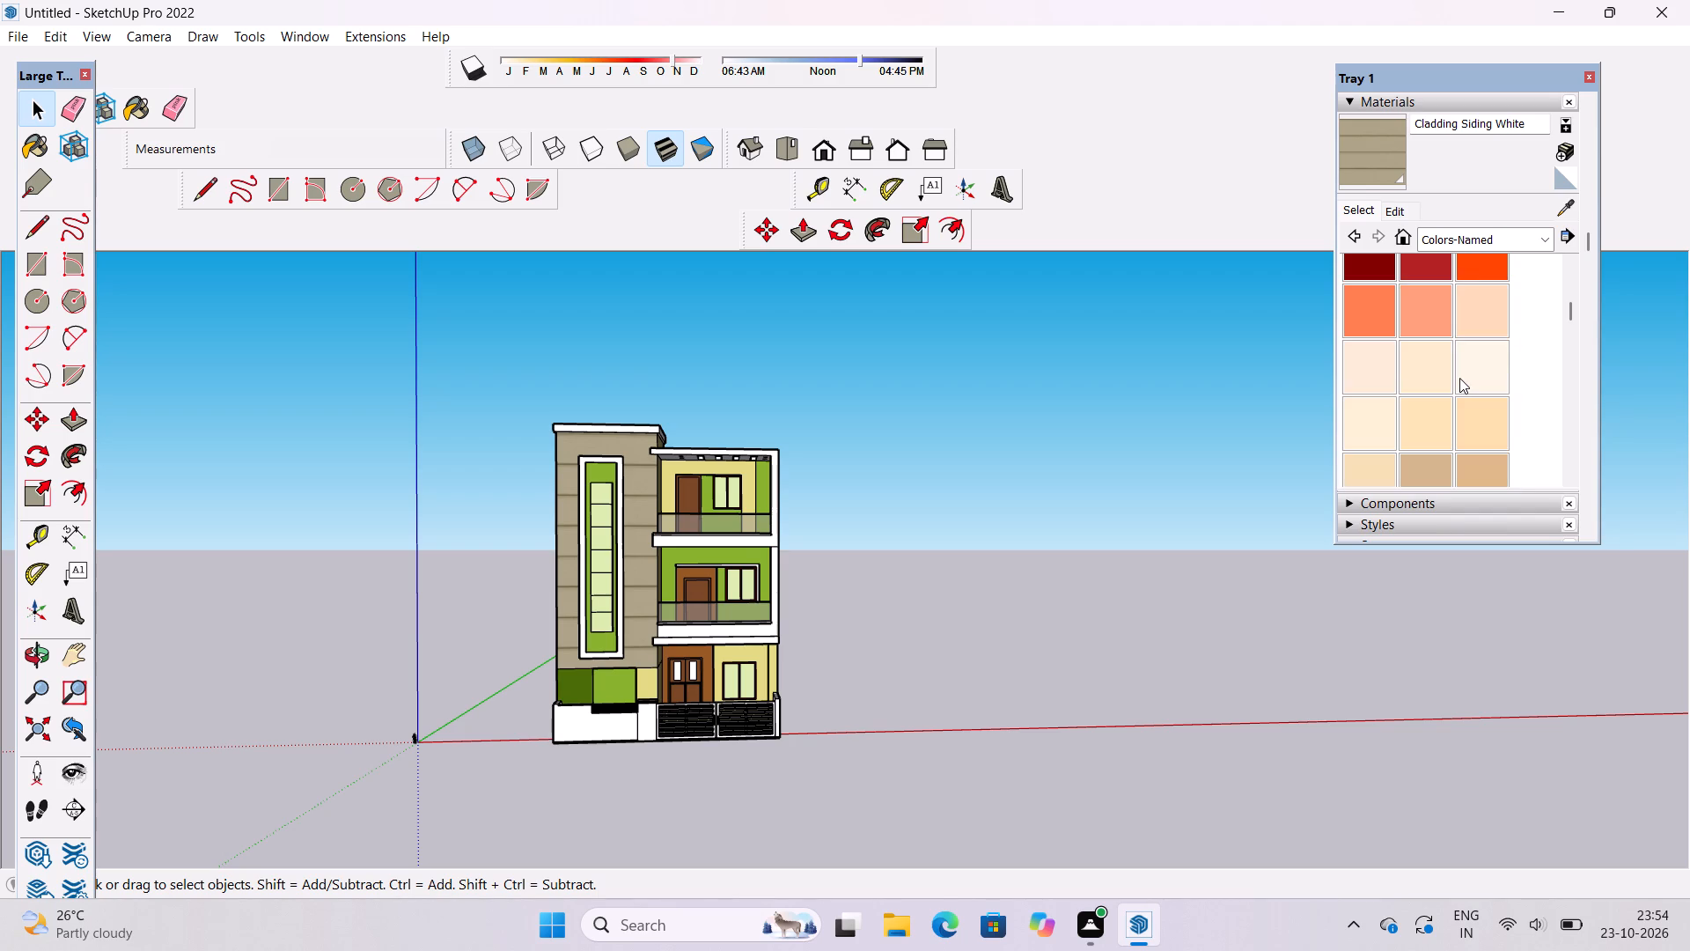
scroll(1455, 381, "down", 1)
left_click(1475, 304)
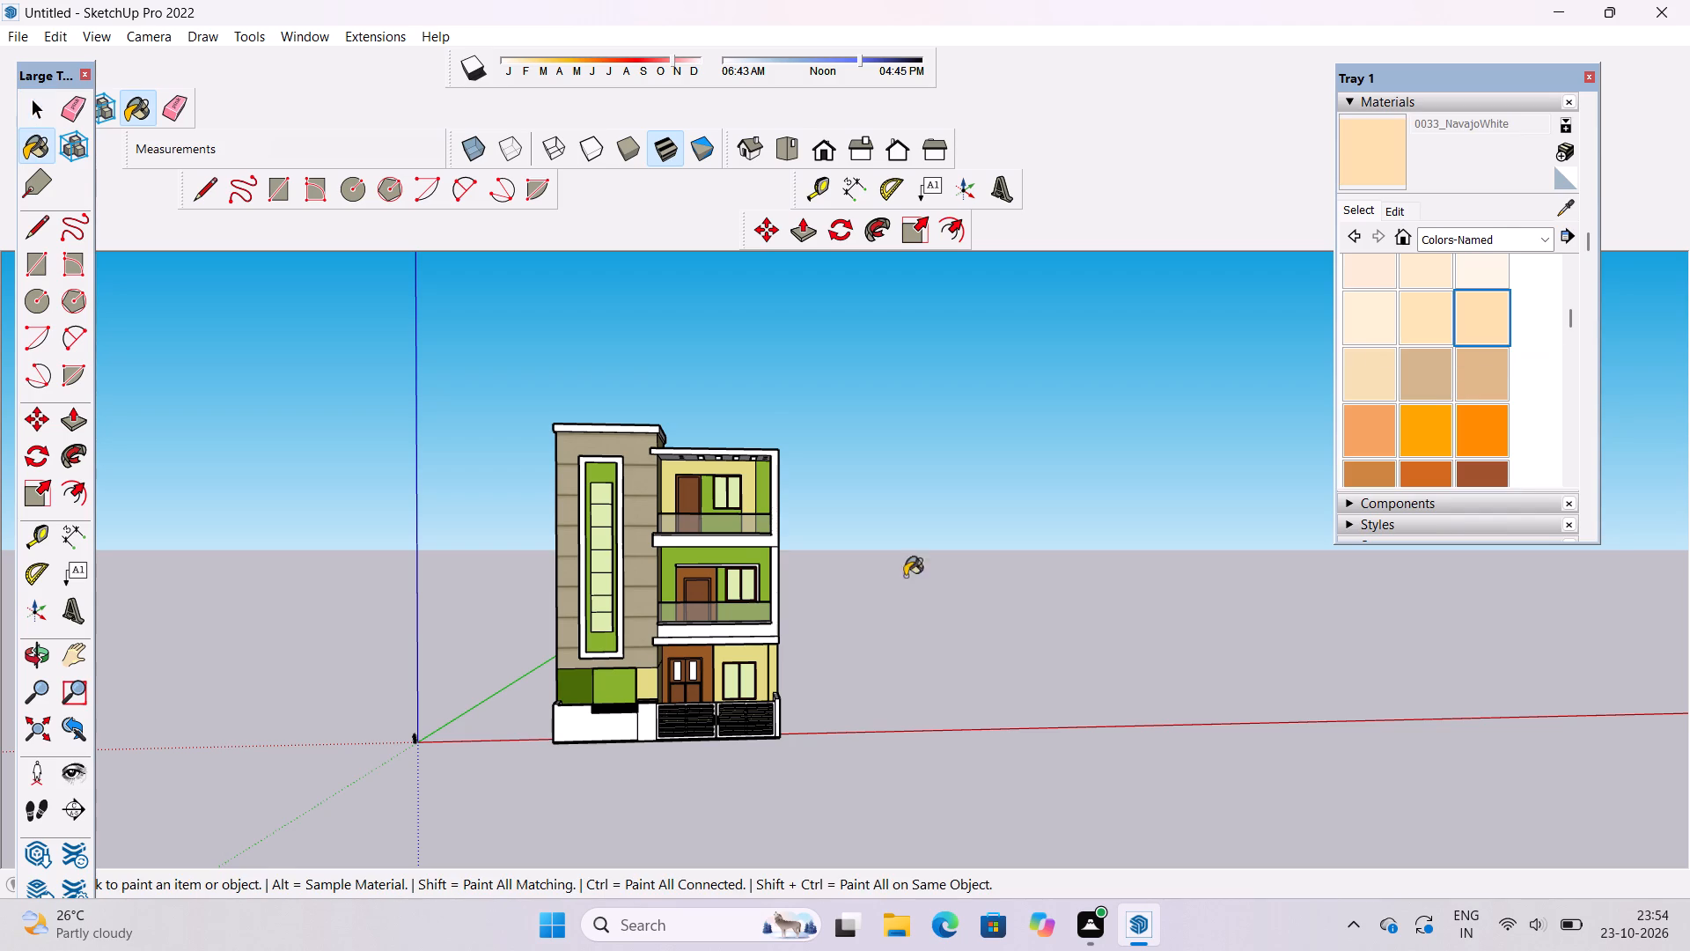
scroll(577, 734, "up", 11)
left_click(597, 716)
scroll(666, 705, "up", 3)
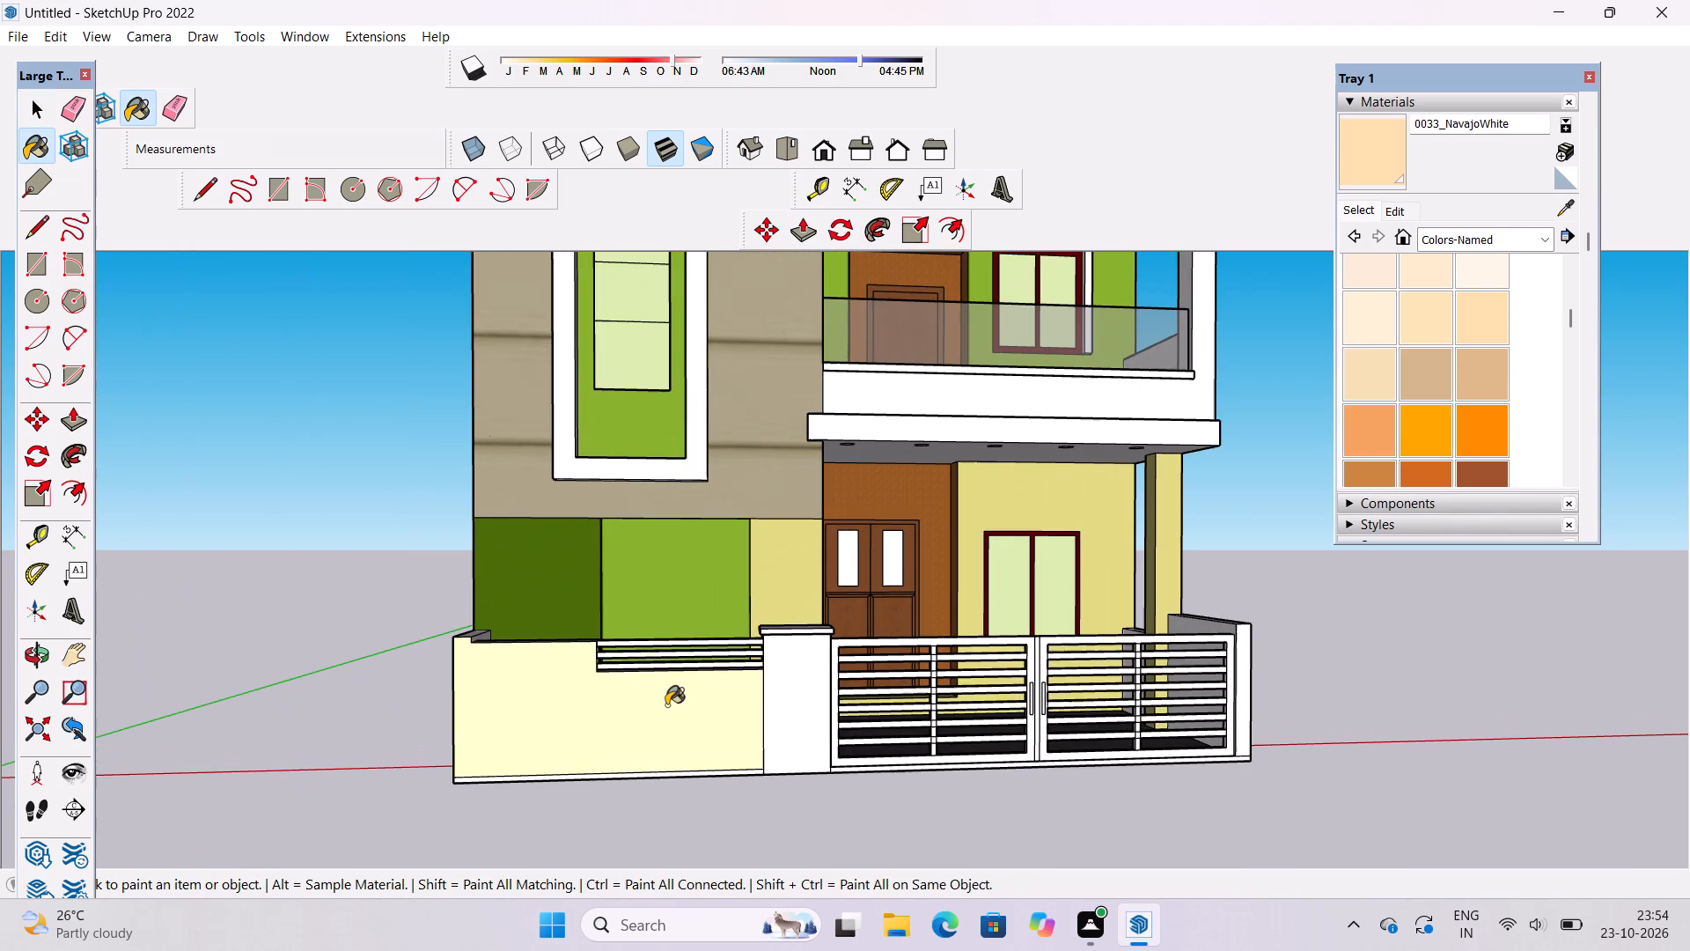
scroll(697, 763, "up", 8)
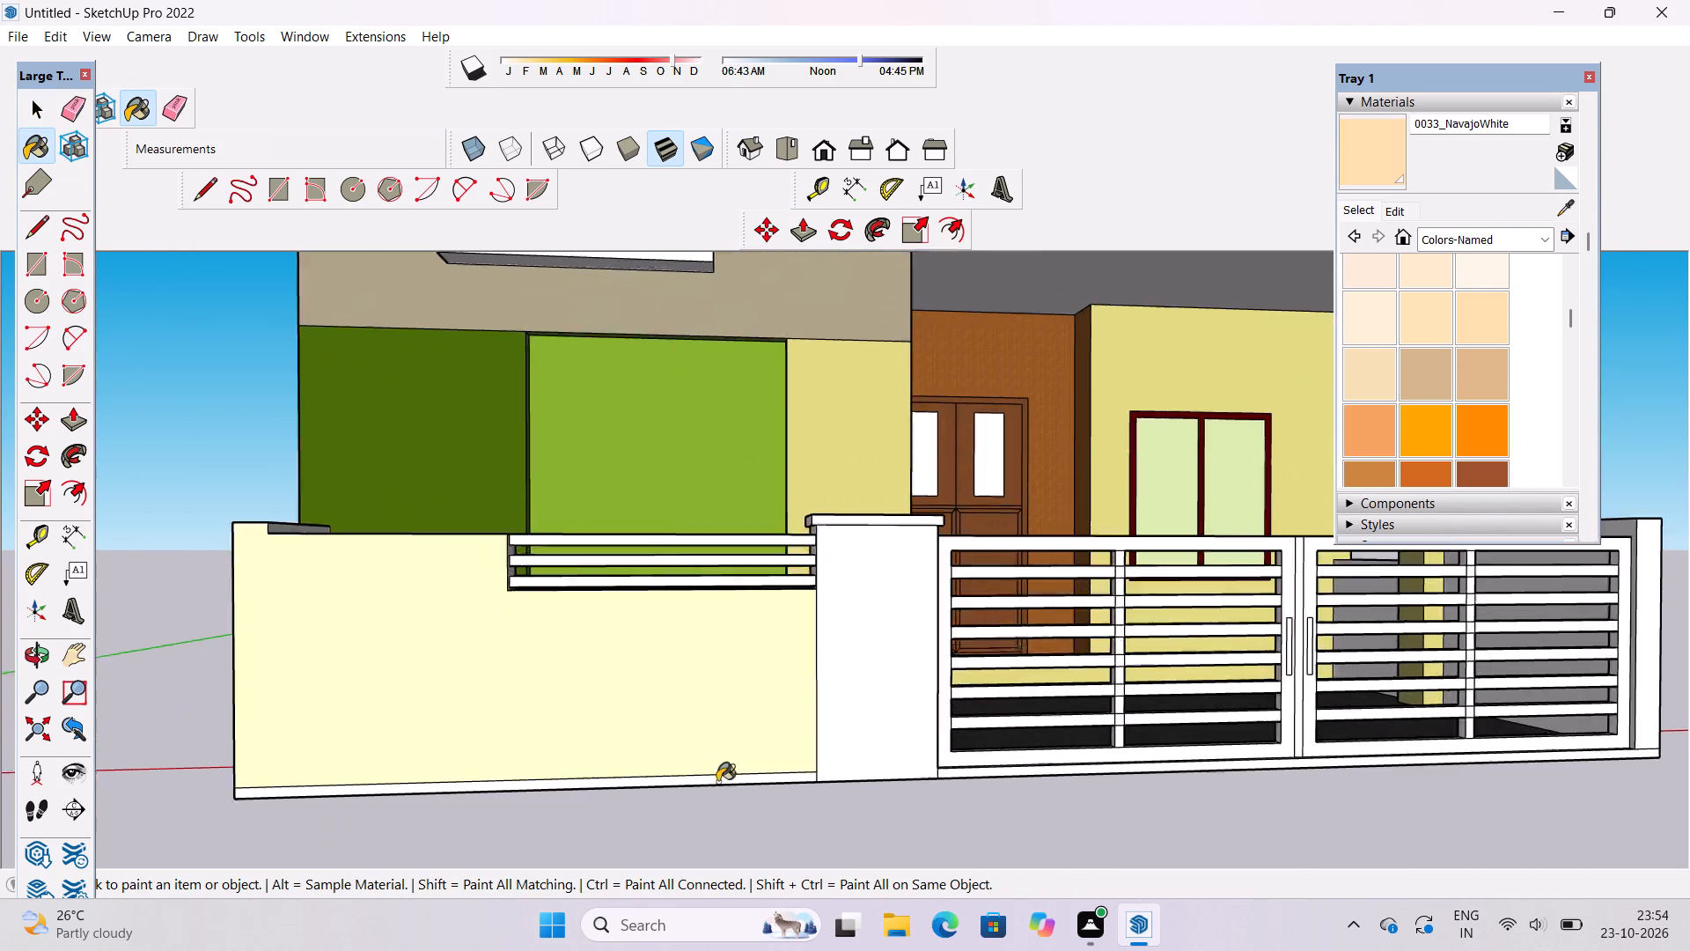
scroll(717, 782, "up", 2)
left_click(731, 778)
Paint the inner, recess and top faces of the front compound wall and tower-side return wall with 0033_NavajoWhite.
scroll(739, 778, "down", 4)
key("o")
left_click_drag(865, 714, 680, 834)
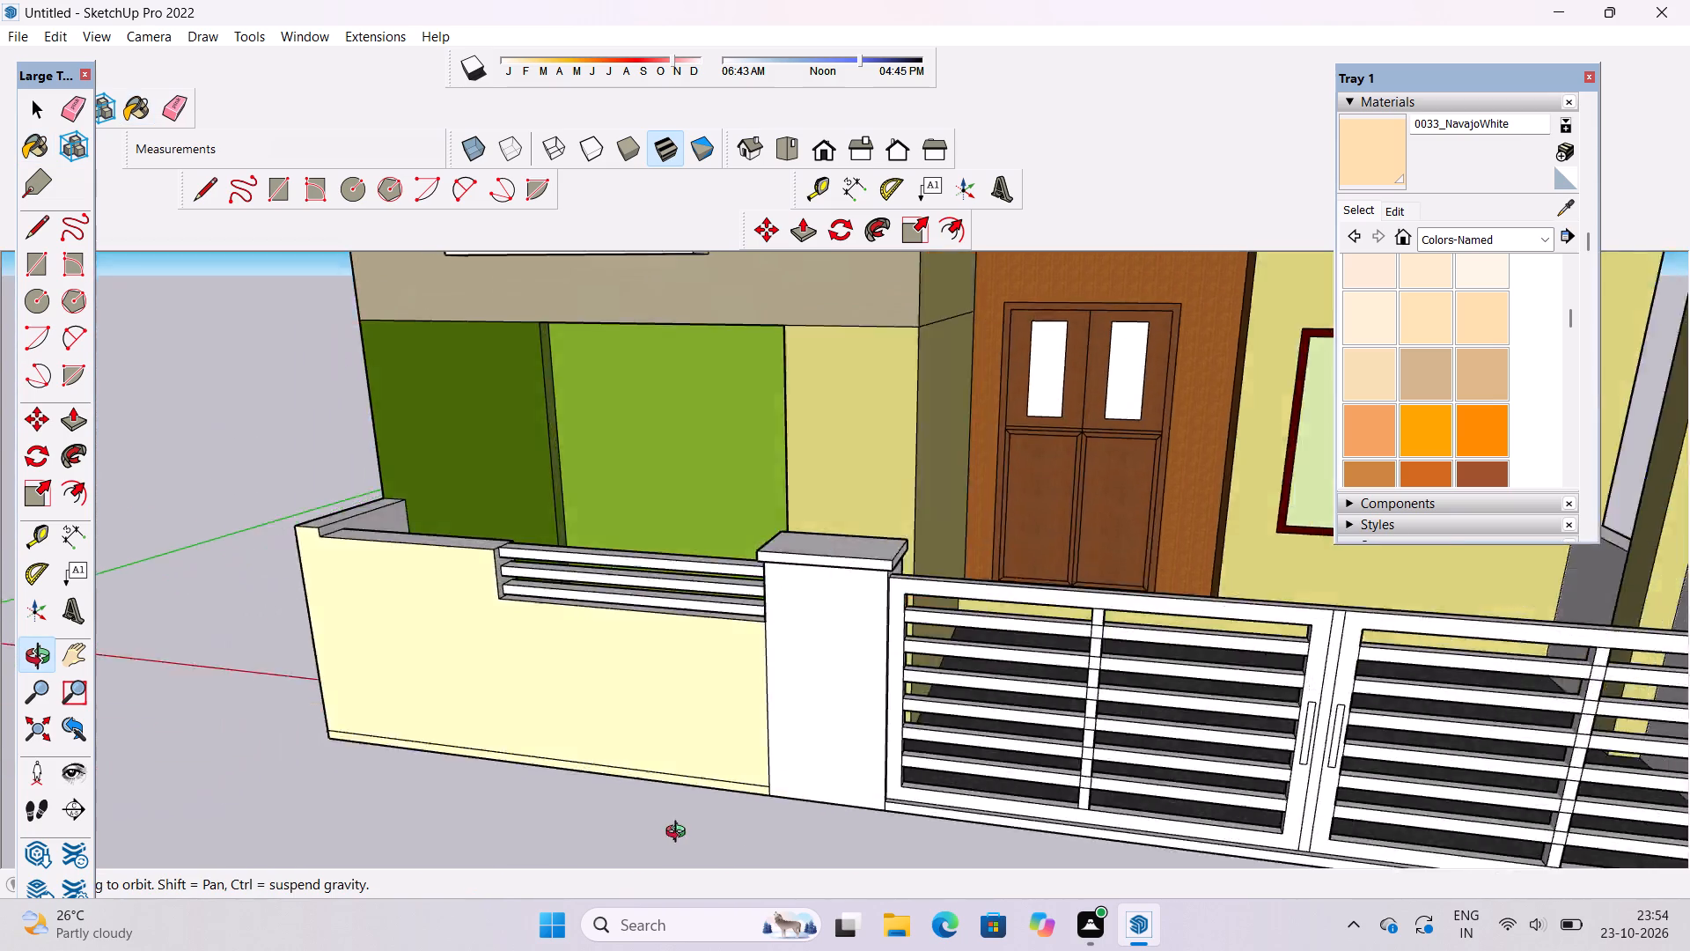
left_click_drag(680, 834, 317, 900)
left_click_drag(797, 616, 805, 648)
left_click_drag(838, 654, 745, 662)
scroll(760, 622, "up", 3)
left_click_drag(762, 626, 776, 714, "shift")
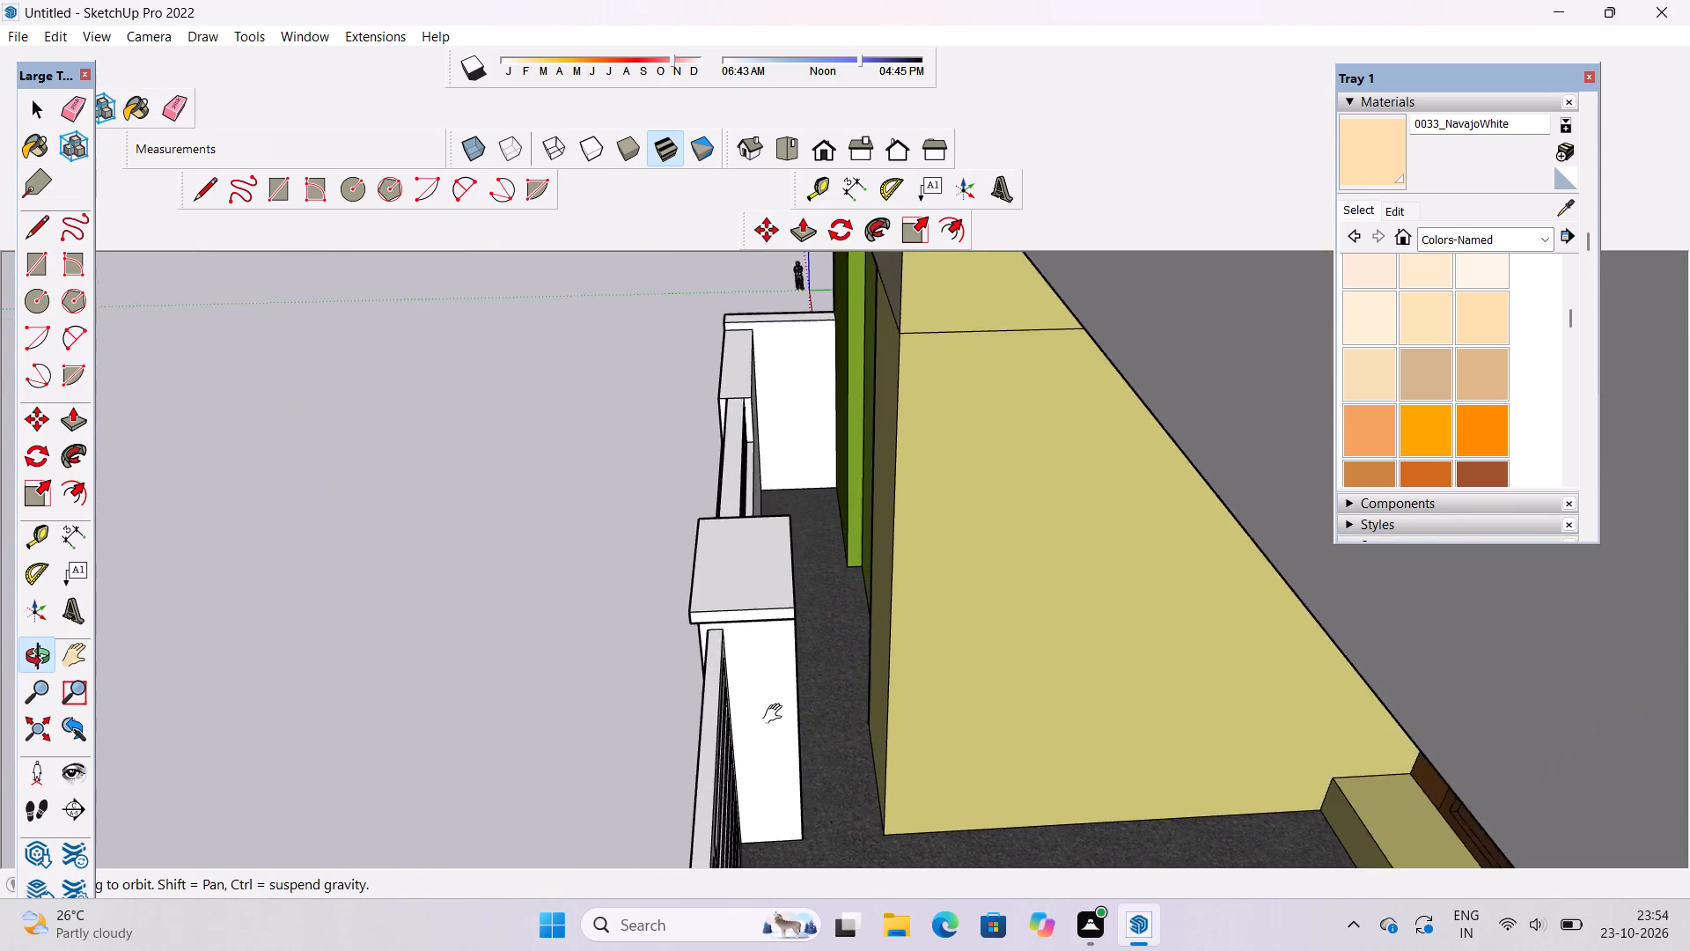
left_click_drag(776, 714, 778, 723, "shift")
scroll(794, 506, "up", 6)
left_click_drag(794, 506, 800, 535, "shift")
left_click(1346, 173)
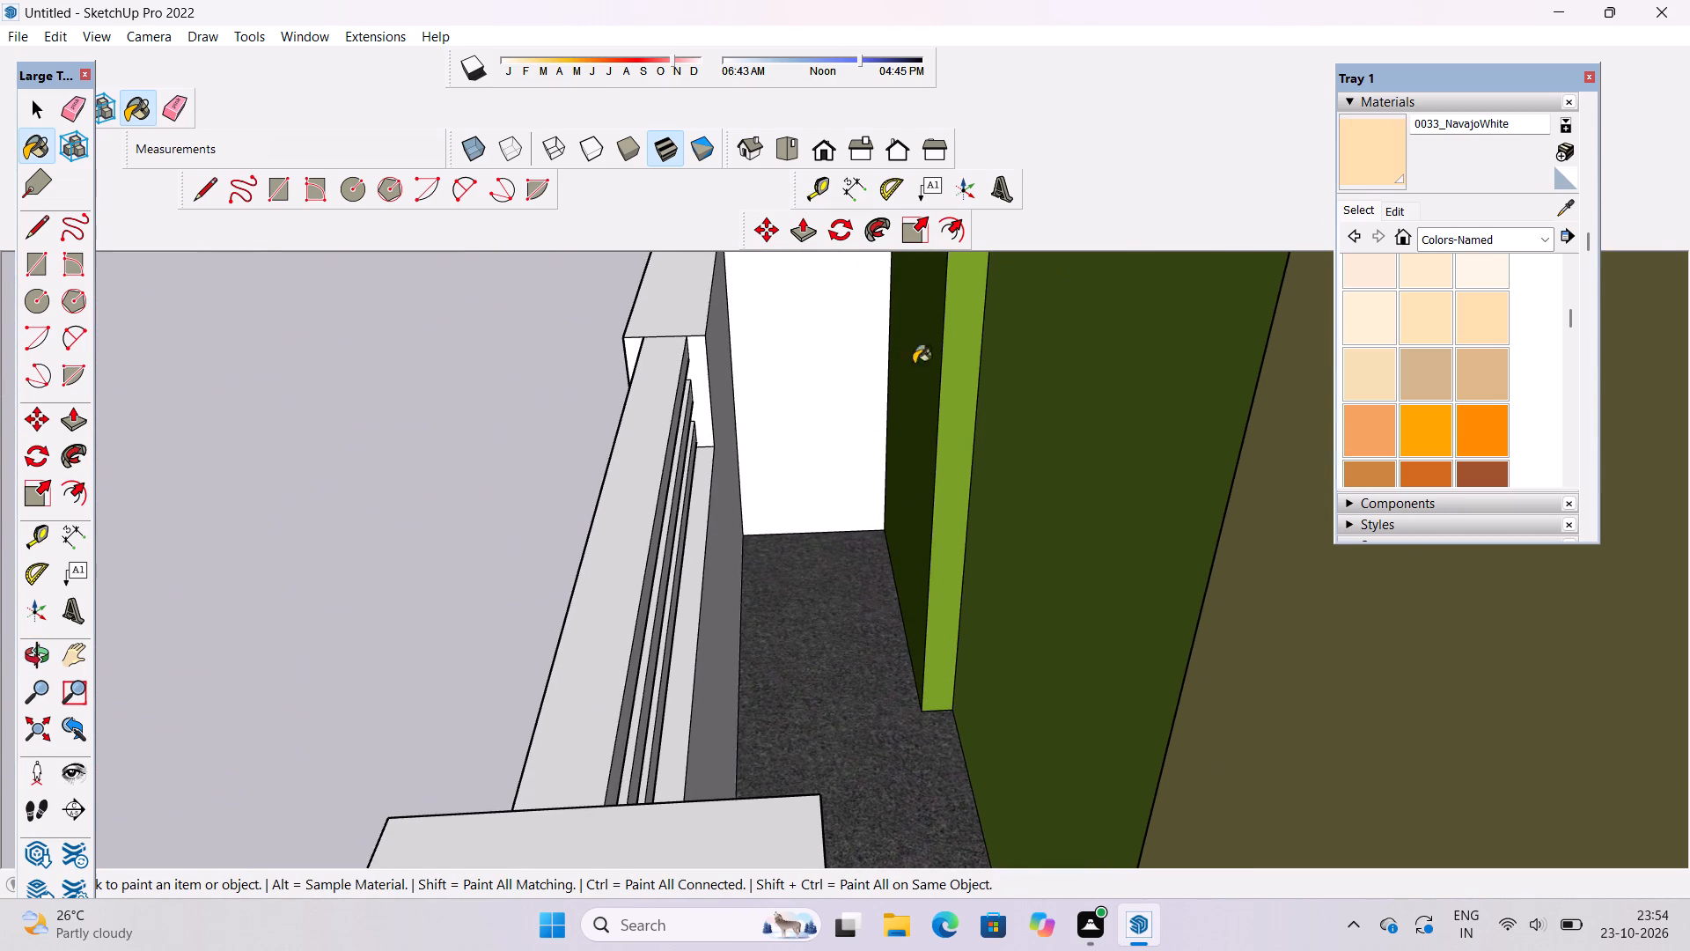
scroll(795, 417, "up", 4)
left_click(658, 424)
left_click(622, 394)
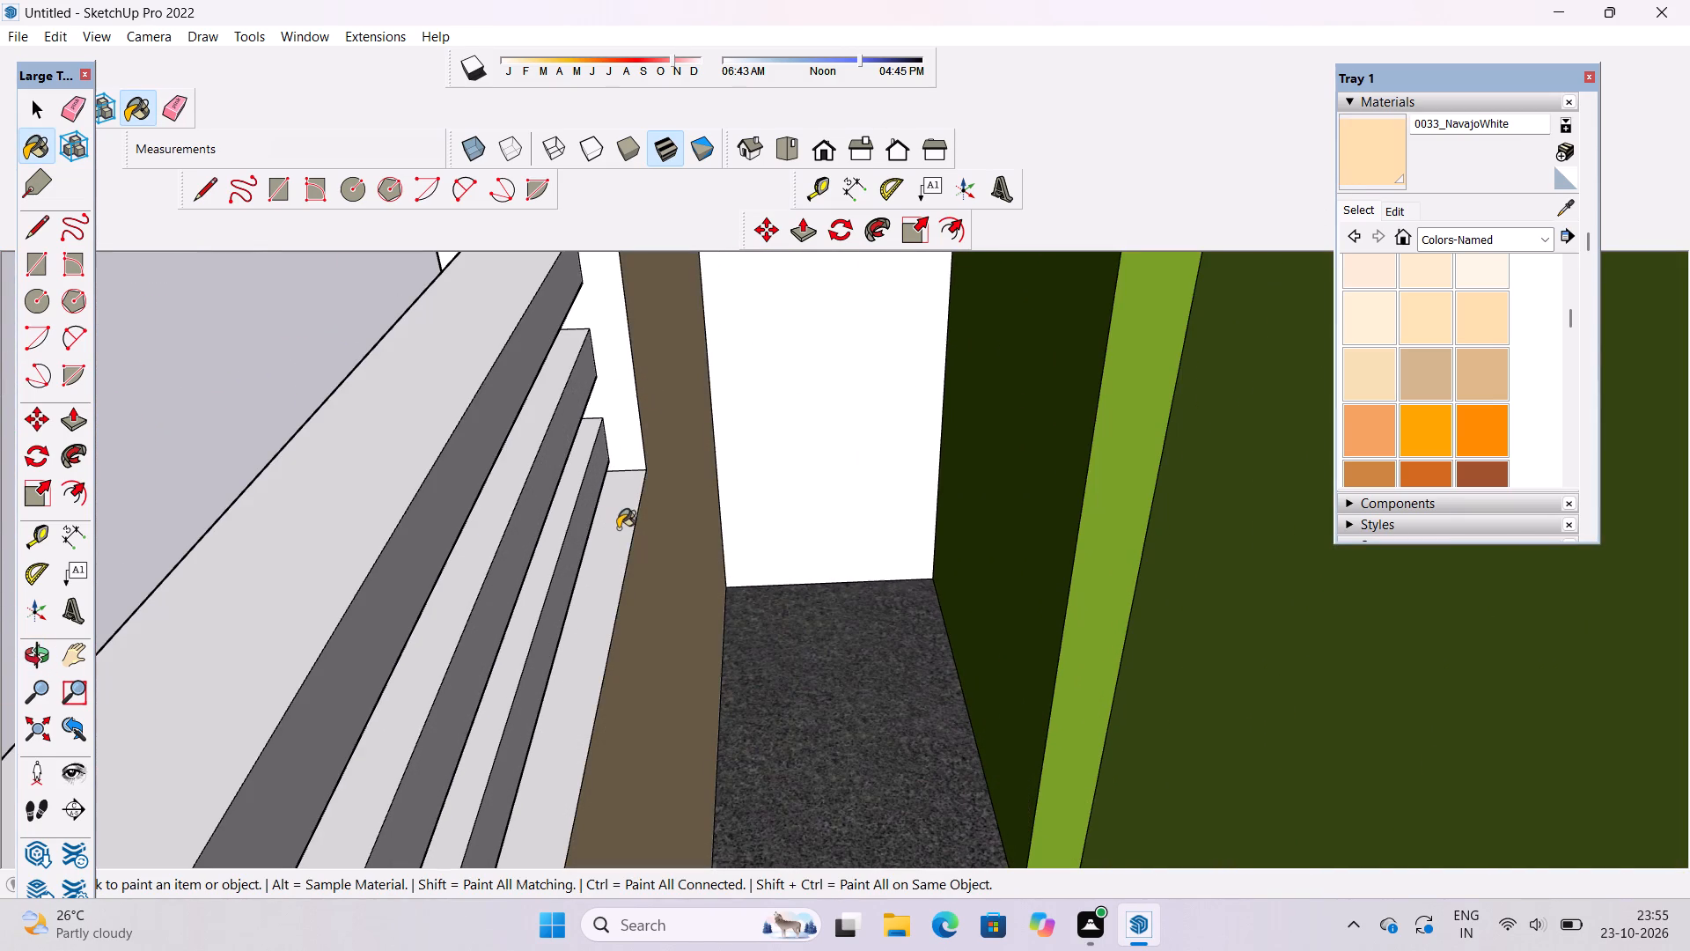
left_click(618, 528)
left_click(821, 402)
scroll(1054, 536, "down", 6)
left_click(812, 340)
scroll(939, 614, "down", 6)
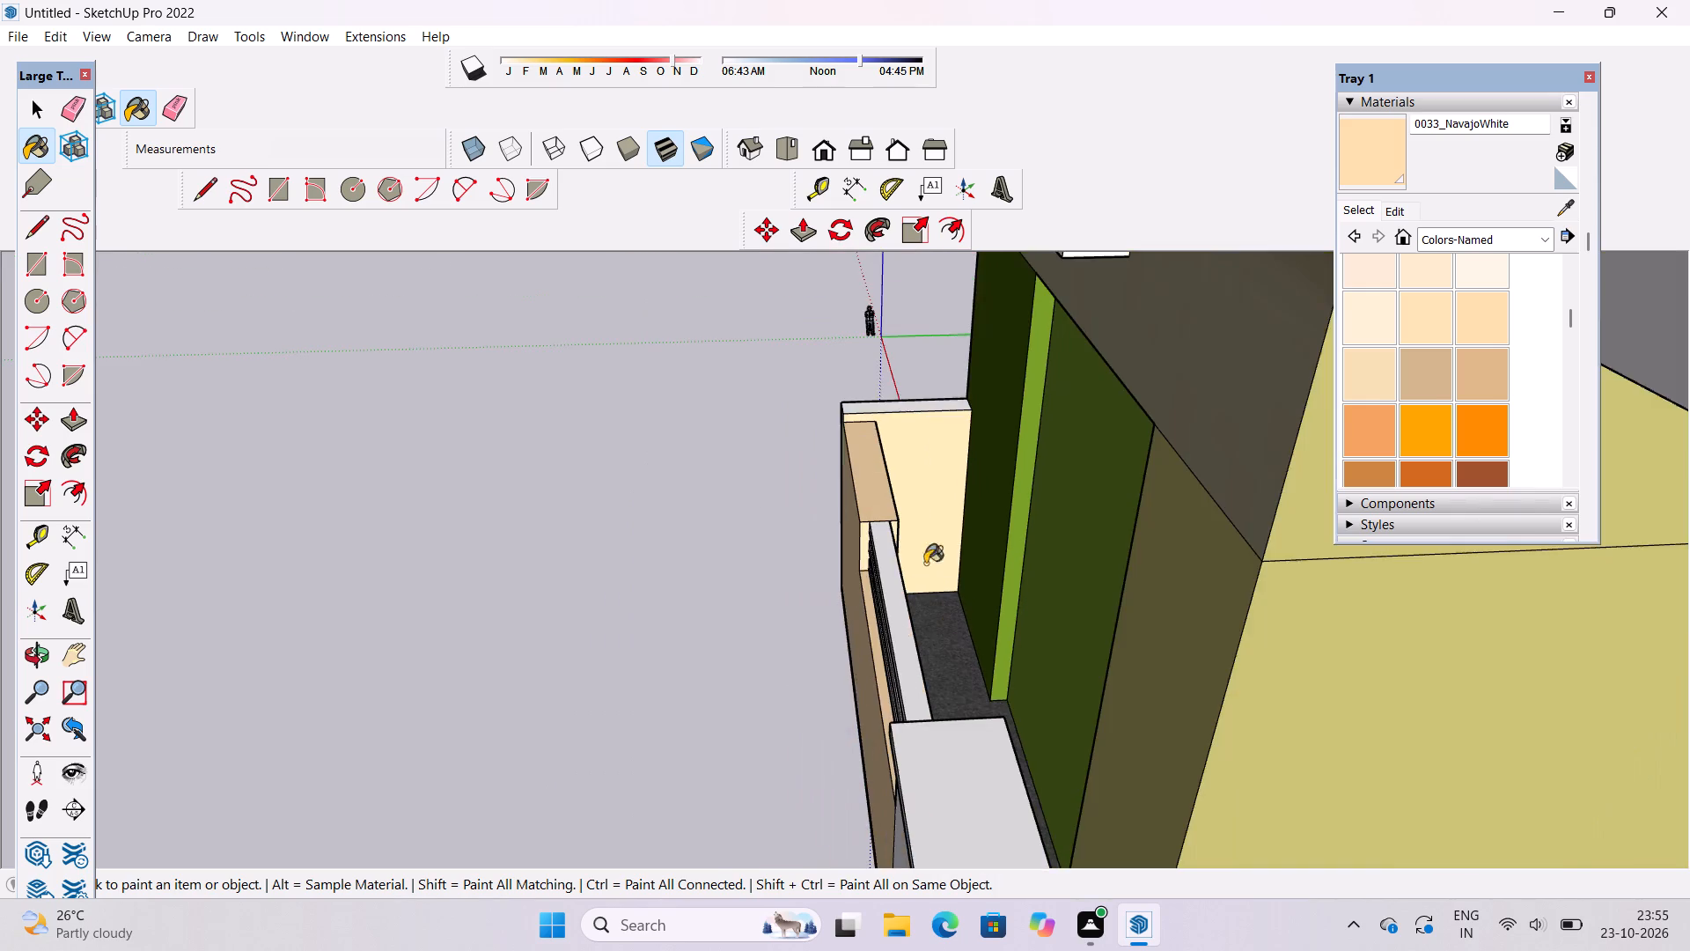
scroll(910, 353, "up", 5)
left_click(853, 490)
Paint the outer, end and top faces of the side compound walls beside the gate with 0033_NavajoWhite.
key("o")
scroll(740, 461, "down", 4)
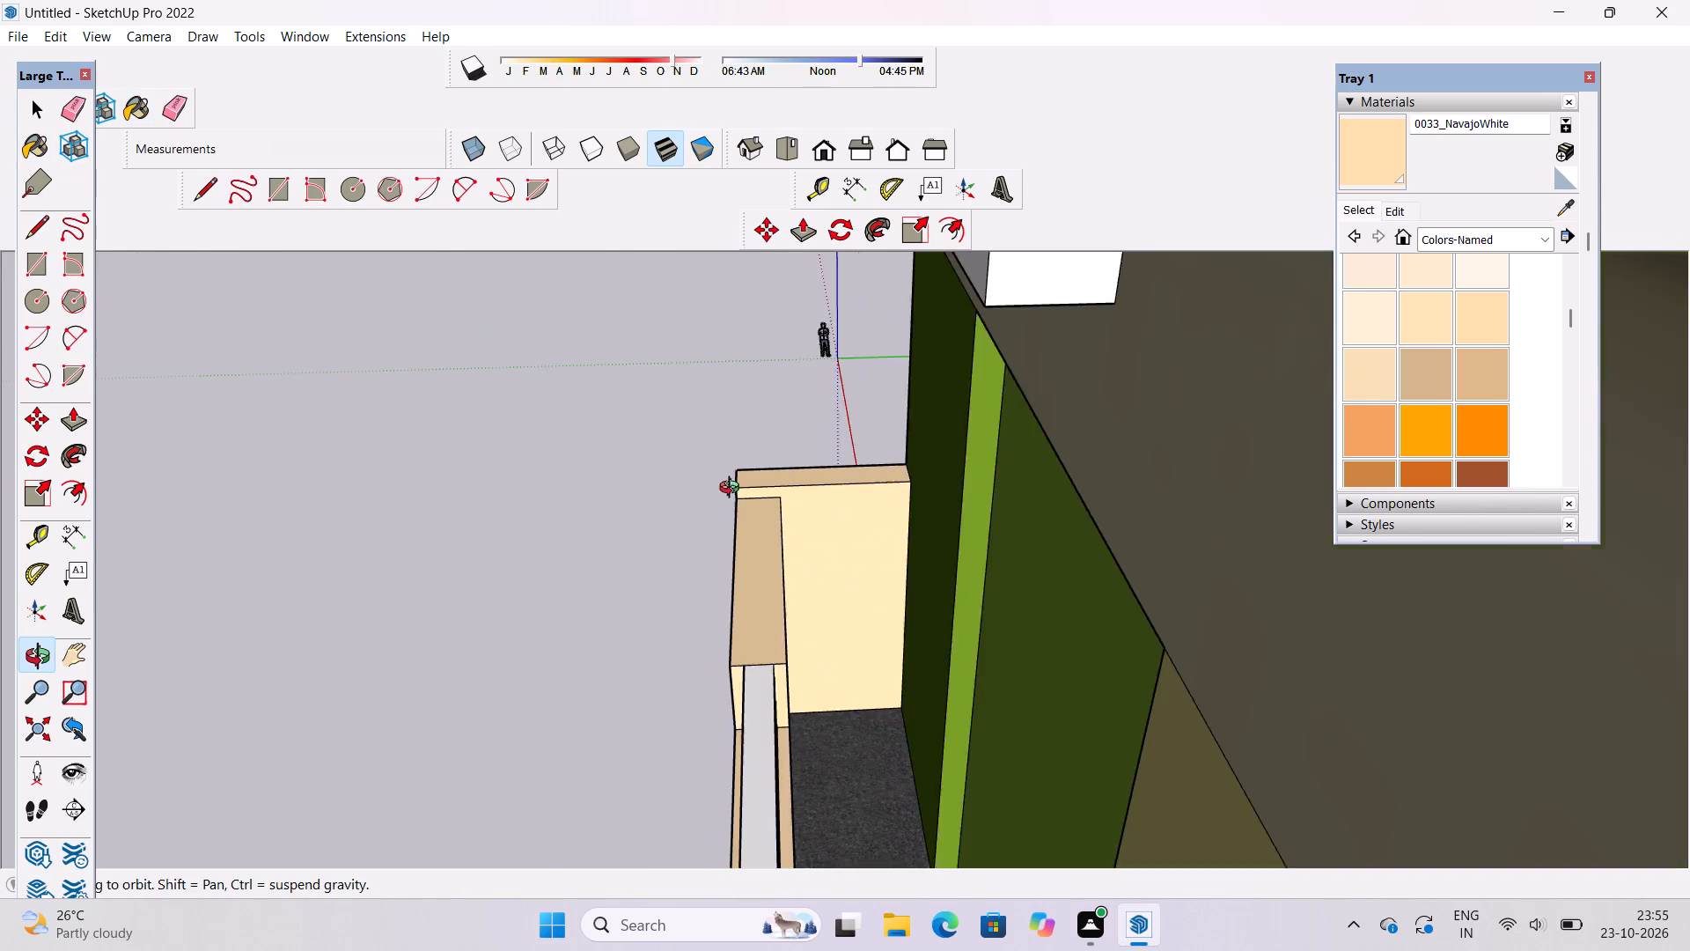
scroll(733, 490, "down", 3)
left_click_drag(689, 557, 1013, 547)
scroll(1026, 545, "down", 6)
left_click_drag(1044, 578, 789, 463, "shift")
left_click_drag(767, 534, 994, 482)
scroll(998, 485, "down", 5)
left_click_drag(1140, 529, 798, 579, "shift")
left_click_drag(922, 596, 764, 617)
left_click(763, 617, "shift")
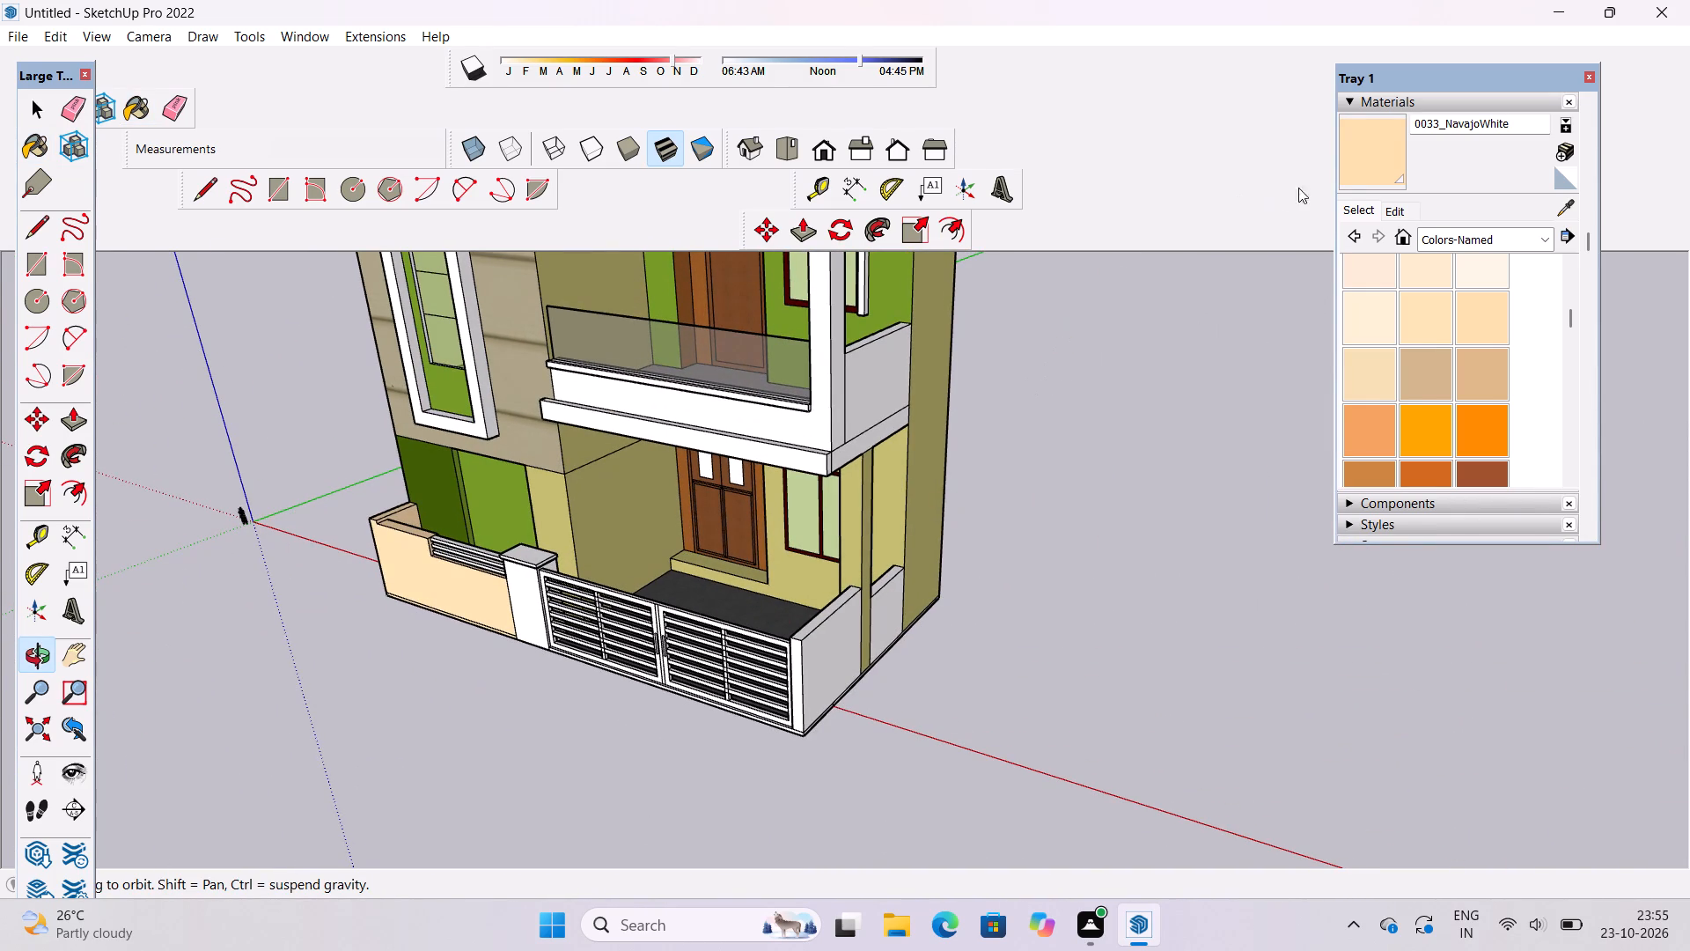
left_click(1369, 147)
scroll(828, 652, "up", 9)
left_click_drag(828, 652, 823, 632)
left_click(807, 566)
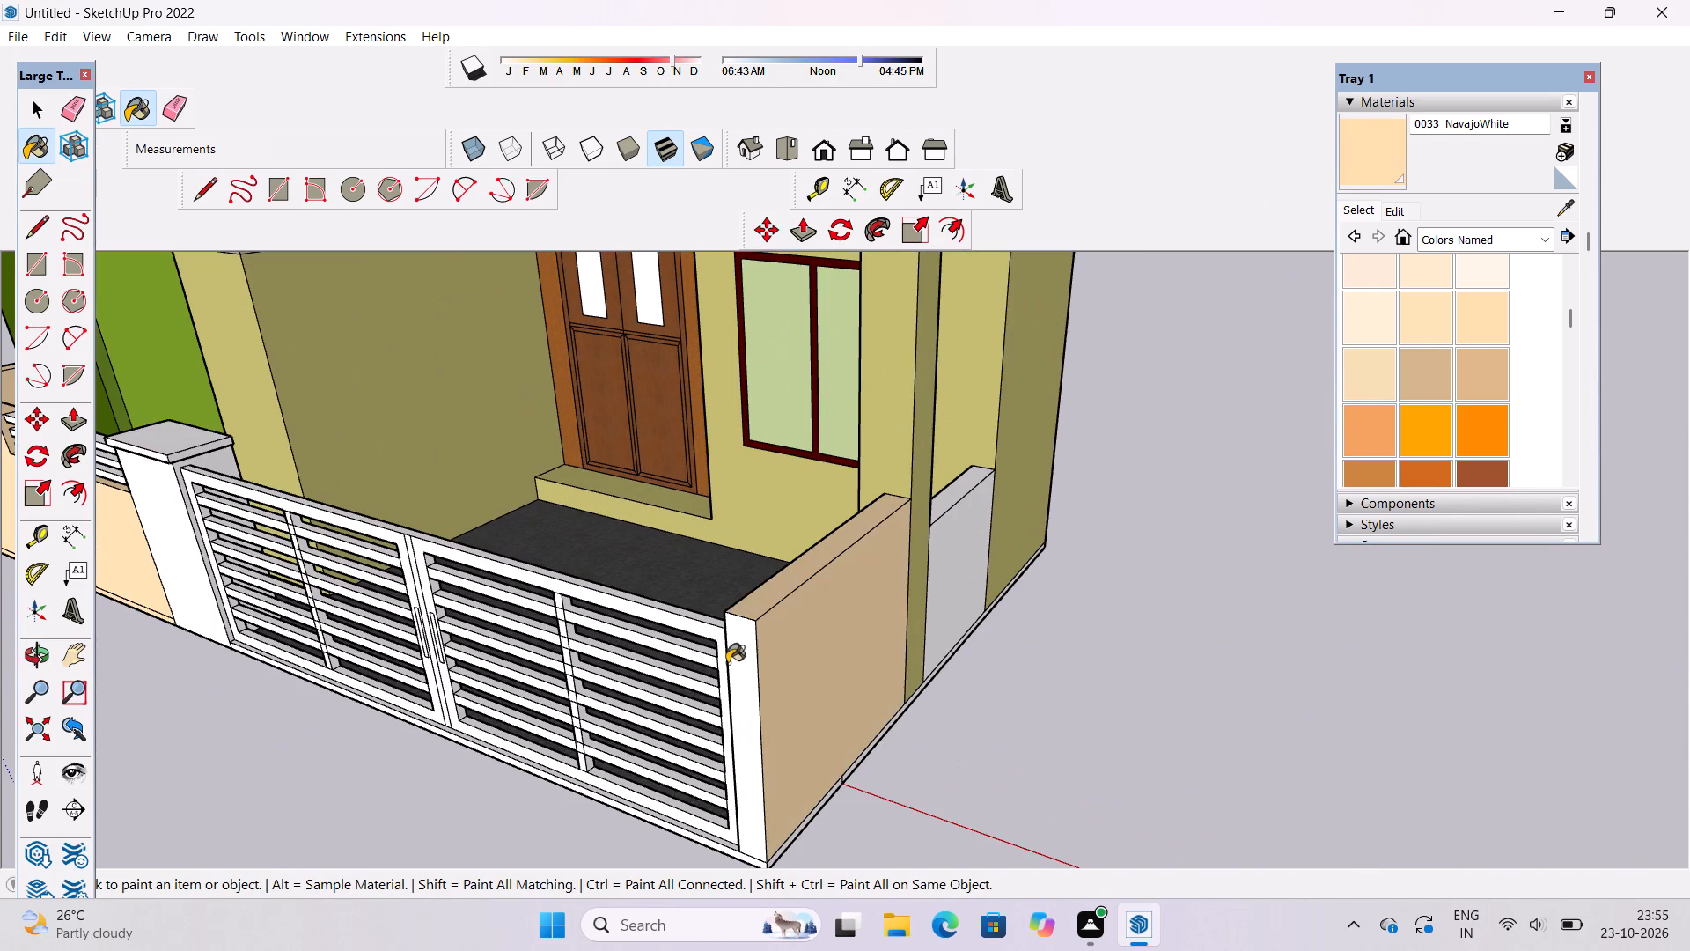
left_click(752, 647)
left_click(952, 556)
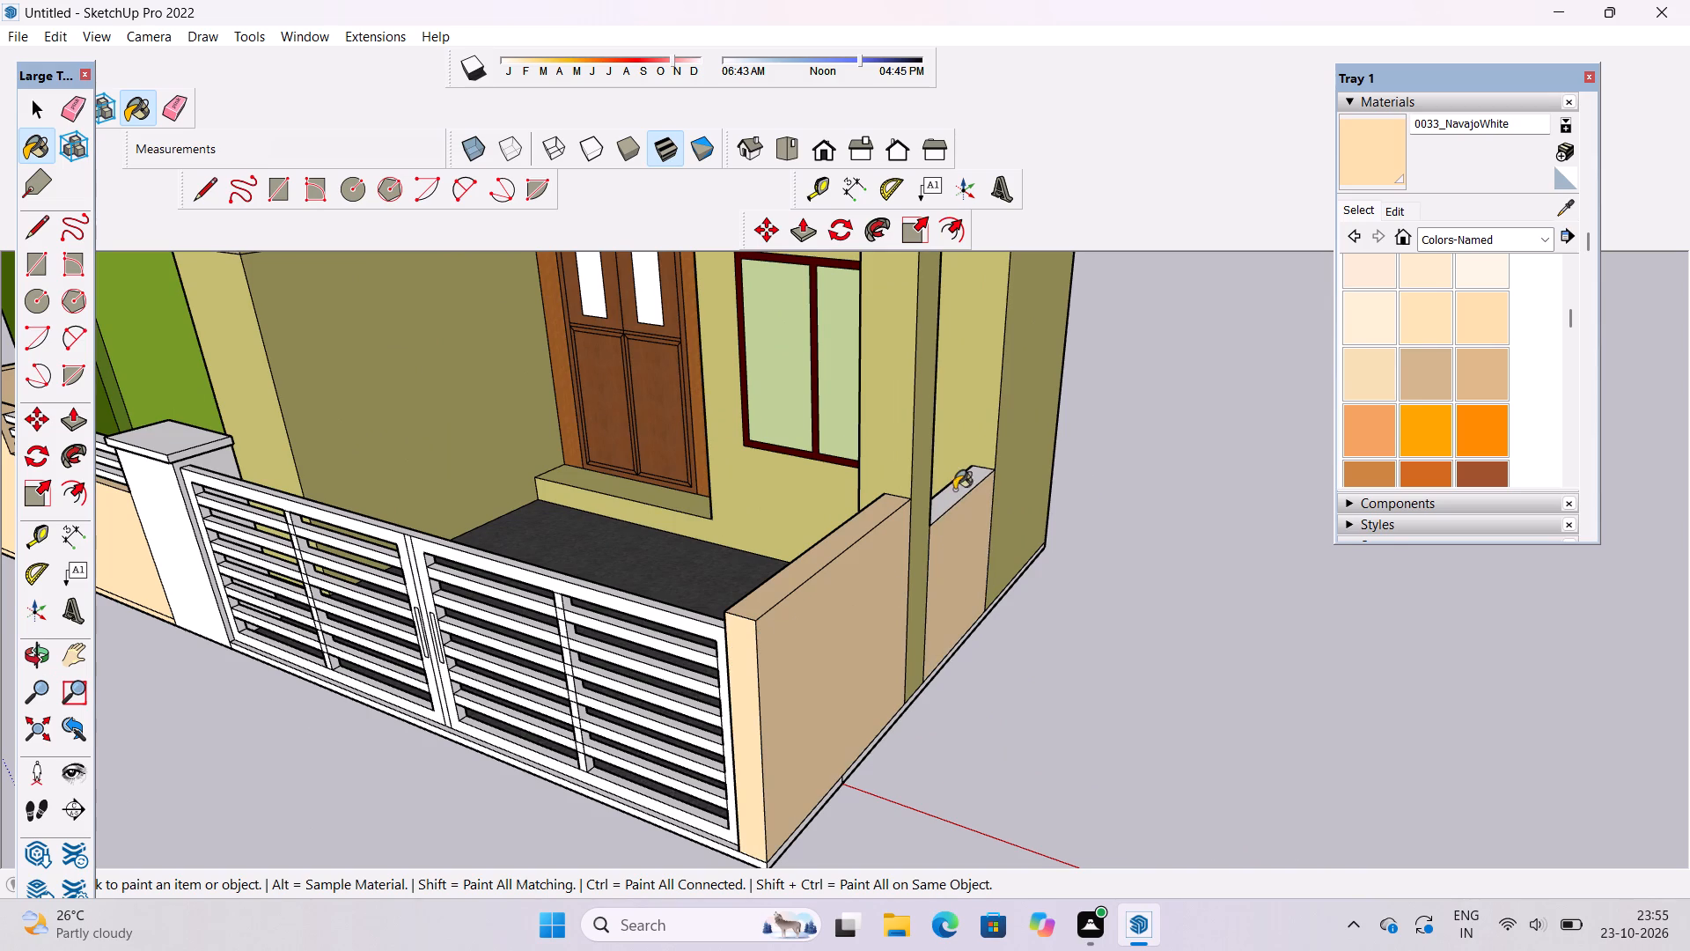
left_click(954, 488)
Paint the inner faces of the side compound walls beside the gate with 0033_NavajoWhite.
key("o")
left_click_drag(741, 599, 1150, 540)
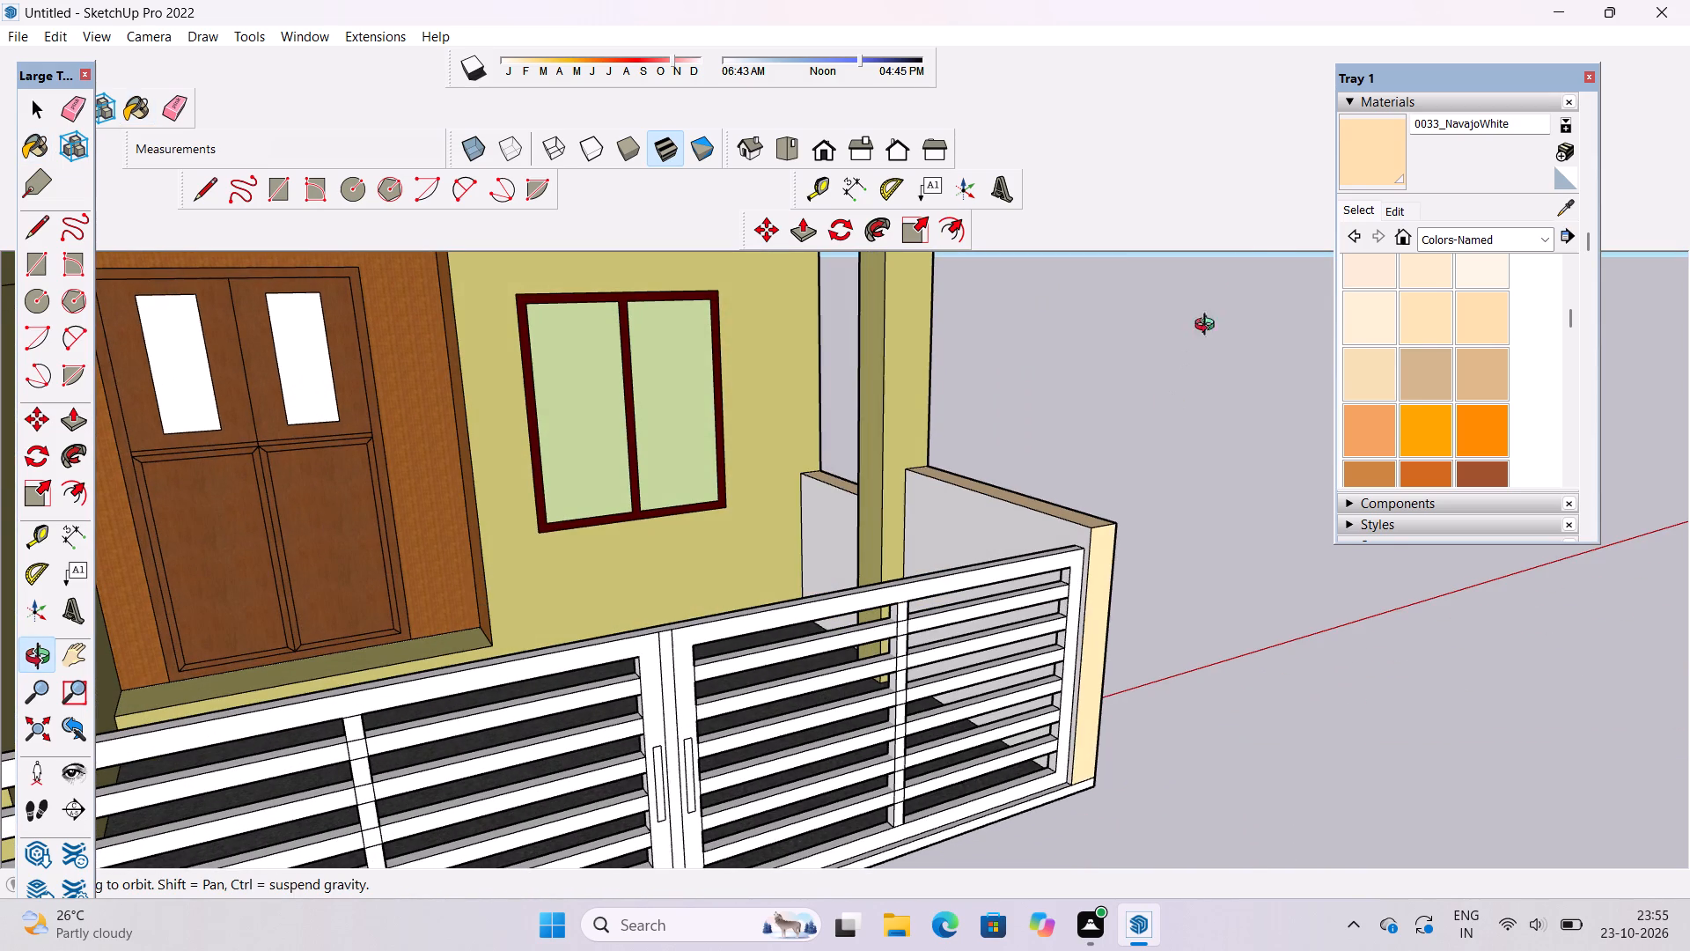
left_click(1359, 151)
left_click(837, 526)
left_click(943, 520)
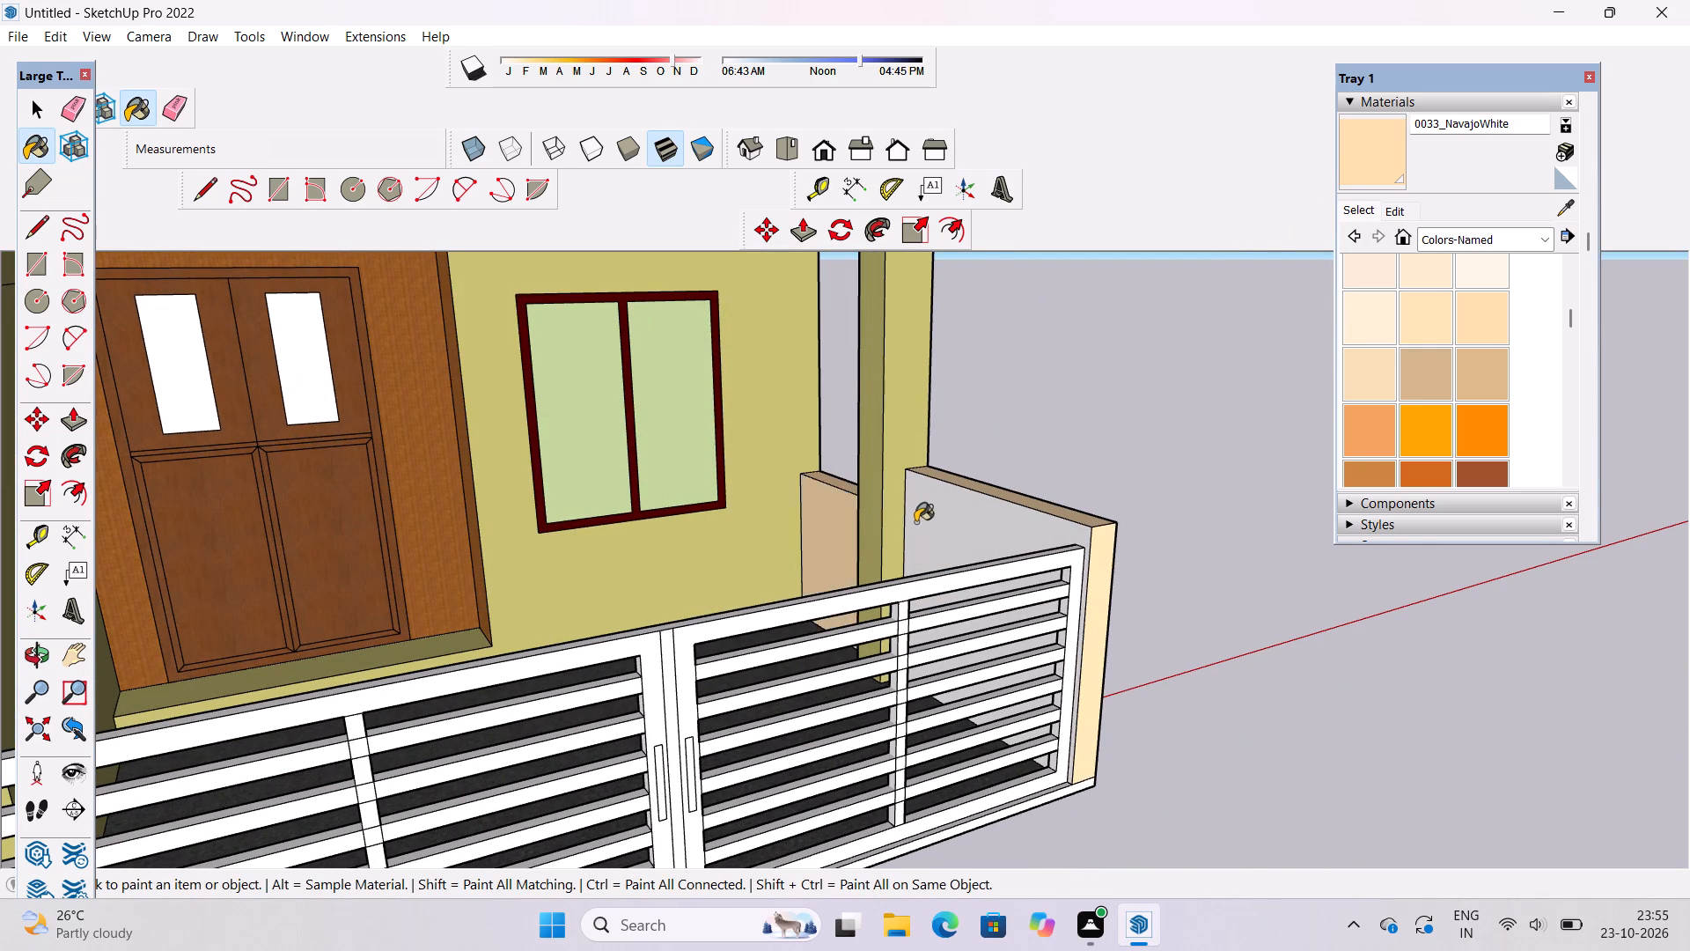
Examine the whole front facade and the painted compound walls from several angles and distances.
scroll(903, 523, "down", 5)
key("o")
left_click_drag(962, 632, 691, 696)
scroll(589, 710, "down", 4)
left_click_drag(574, 719, 713, 773, "shift")
scroll(775, 726, "down", 2)
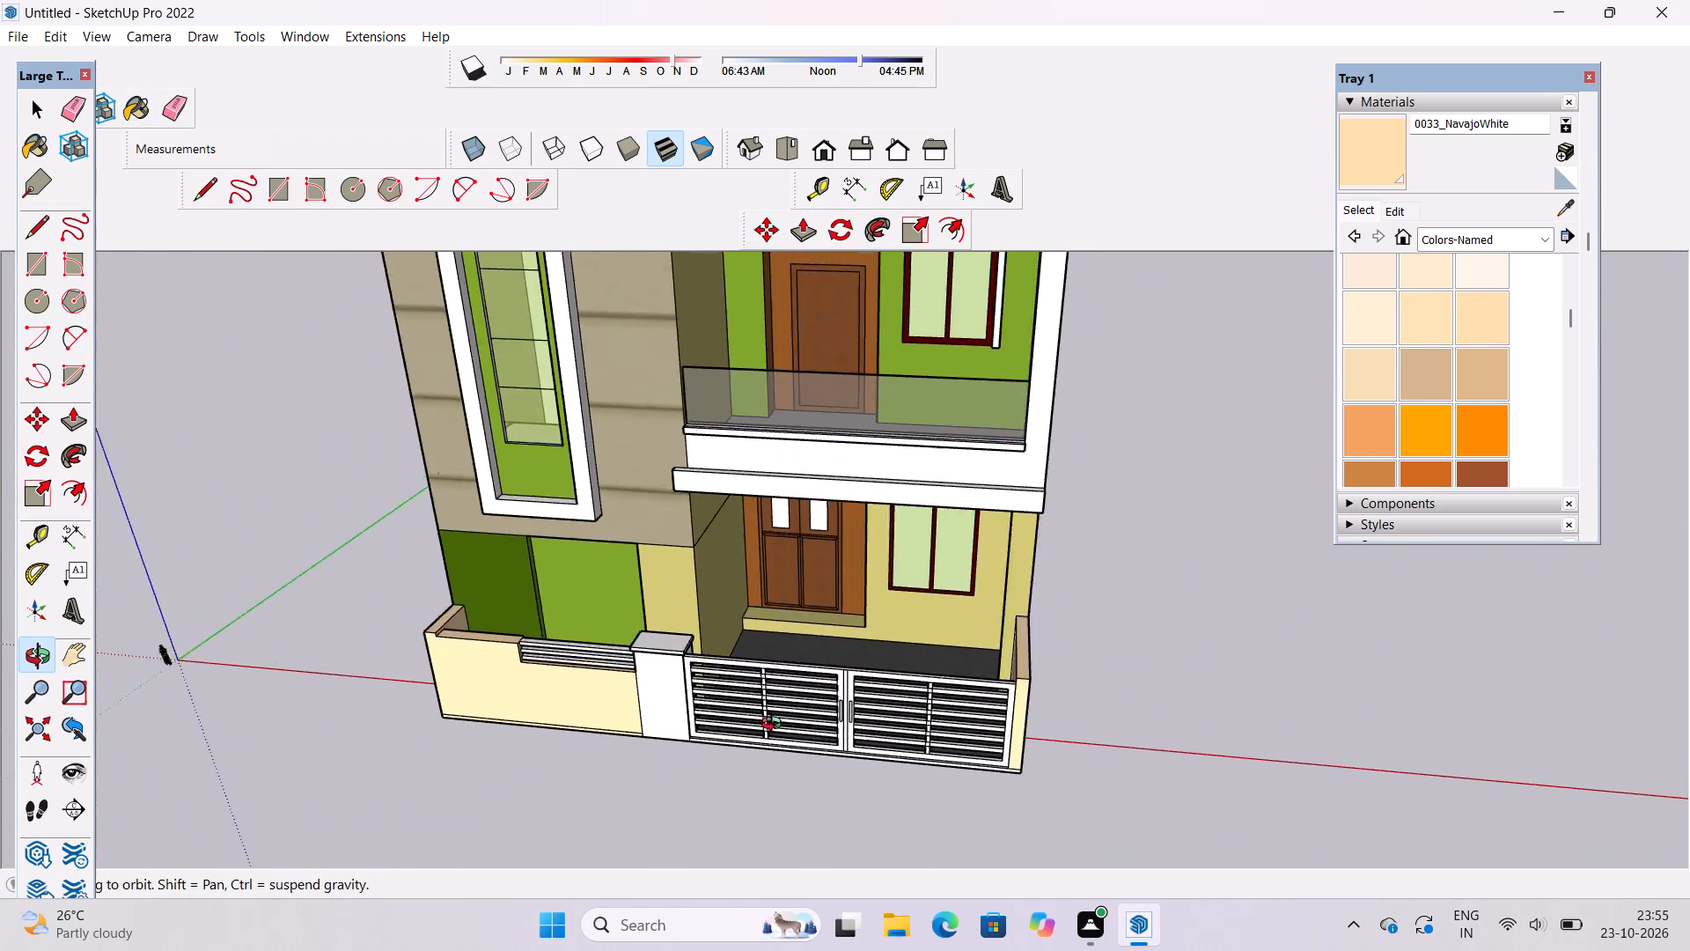
scroll(775, 726, "down", 2)
left_click_drag(745, 716, 678, 766, "shift")
left_click_drag(701, 748, 856, 745)
left_click_drag(914, 574, 813, 654, "shift")
left_click_drag(848, 645, 656, 661)
left_click_drag(766, 595, 783, 646)
scroll(836, 581, "down", 7)
left_click_drag(714, 654, 860, 542)
left_click_drag(859, 481, 924, 587, "shift")
left_click_drag(915, 597, 872, 478)
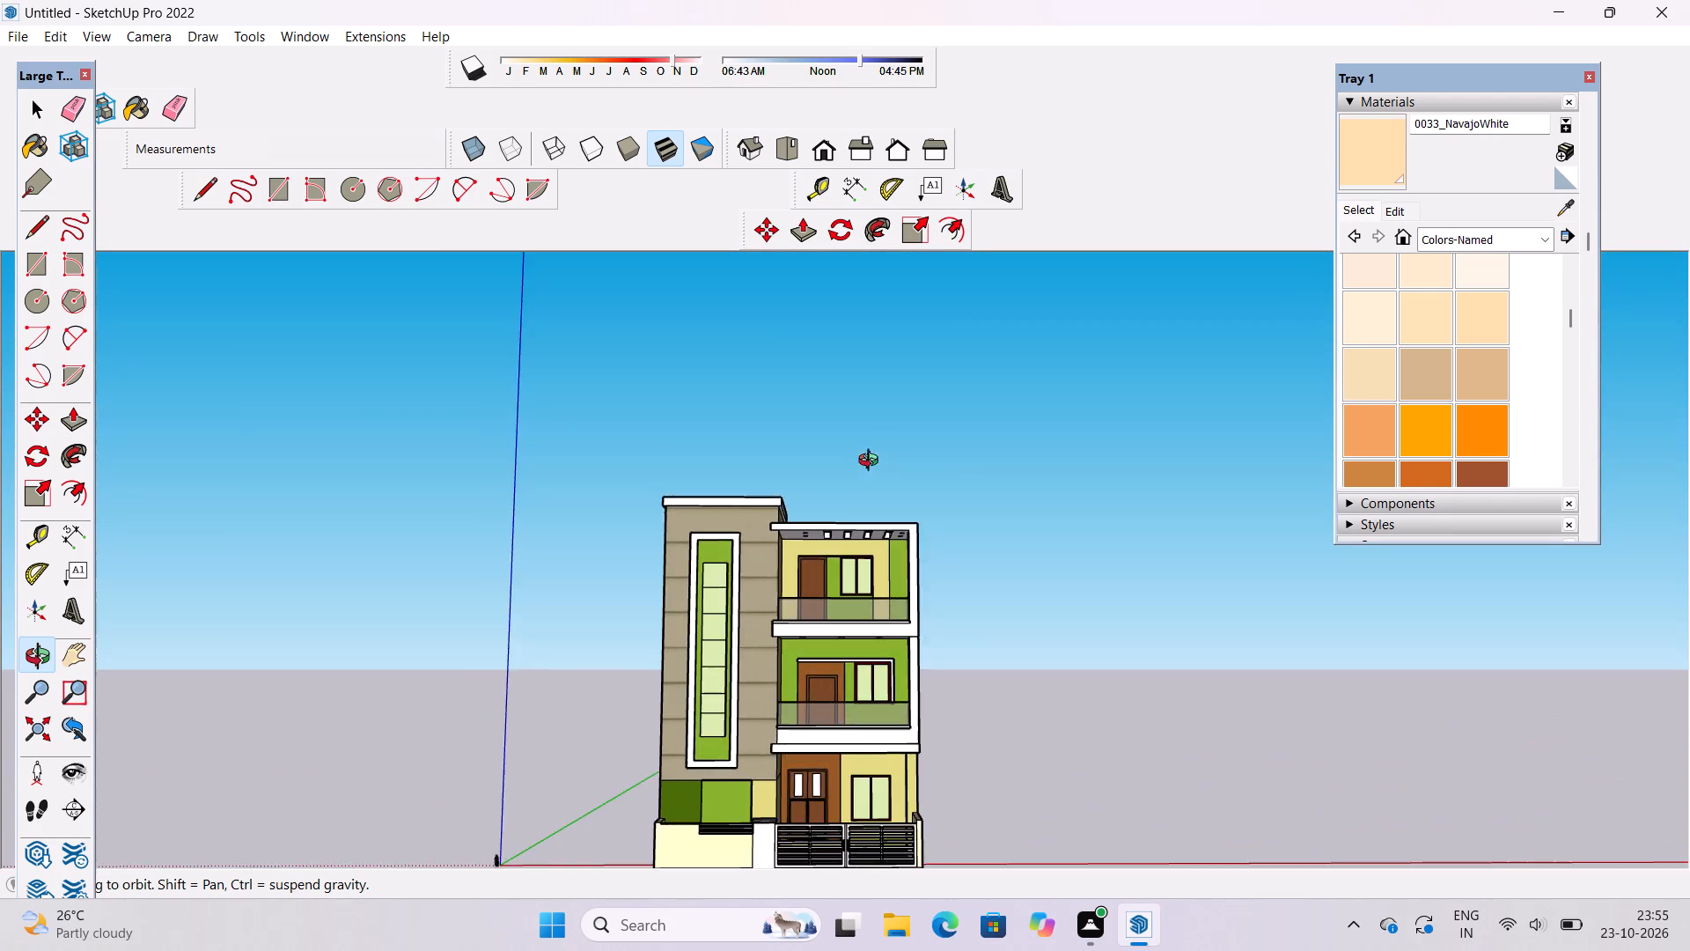
Paint the top-floor balcony ceiling and the front faces of the frame around both balconies with 0033_NavajoWhite.
scroll(881, 571, "up", 9)
left_click_drag(888, 585, 929, 612, "shift")
left_click_drag(916, 579, 920, 519)
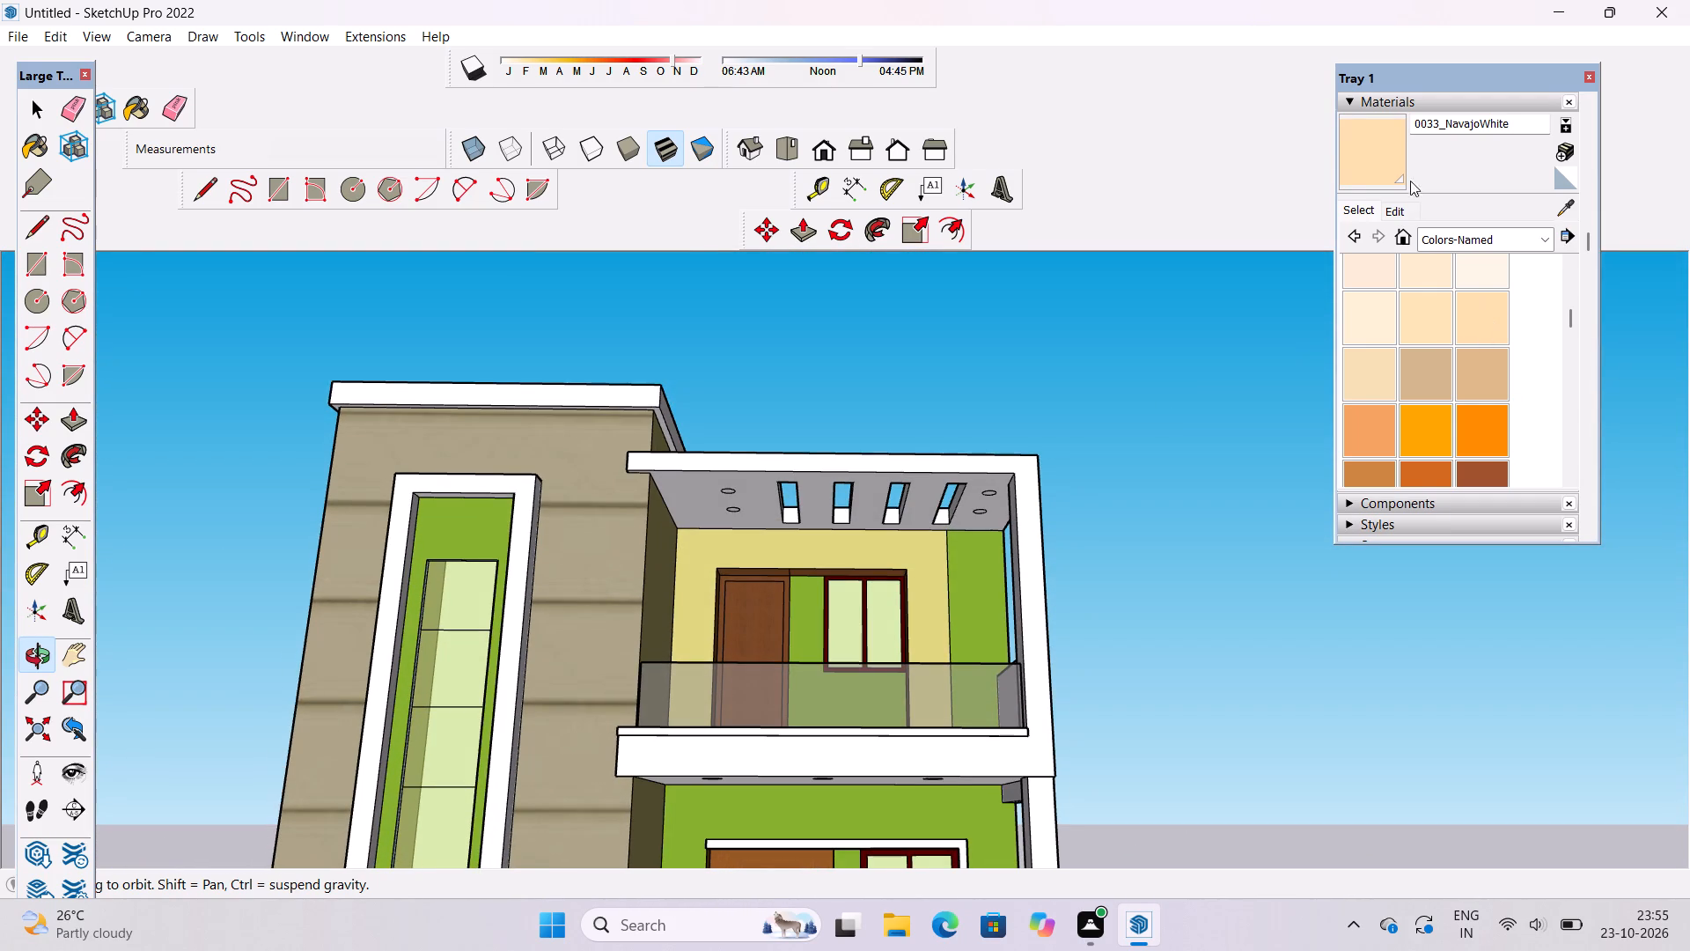
left_click(1364, 166)
scroll(895, 538, "up", 5)
left_click(949, 435)
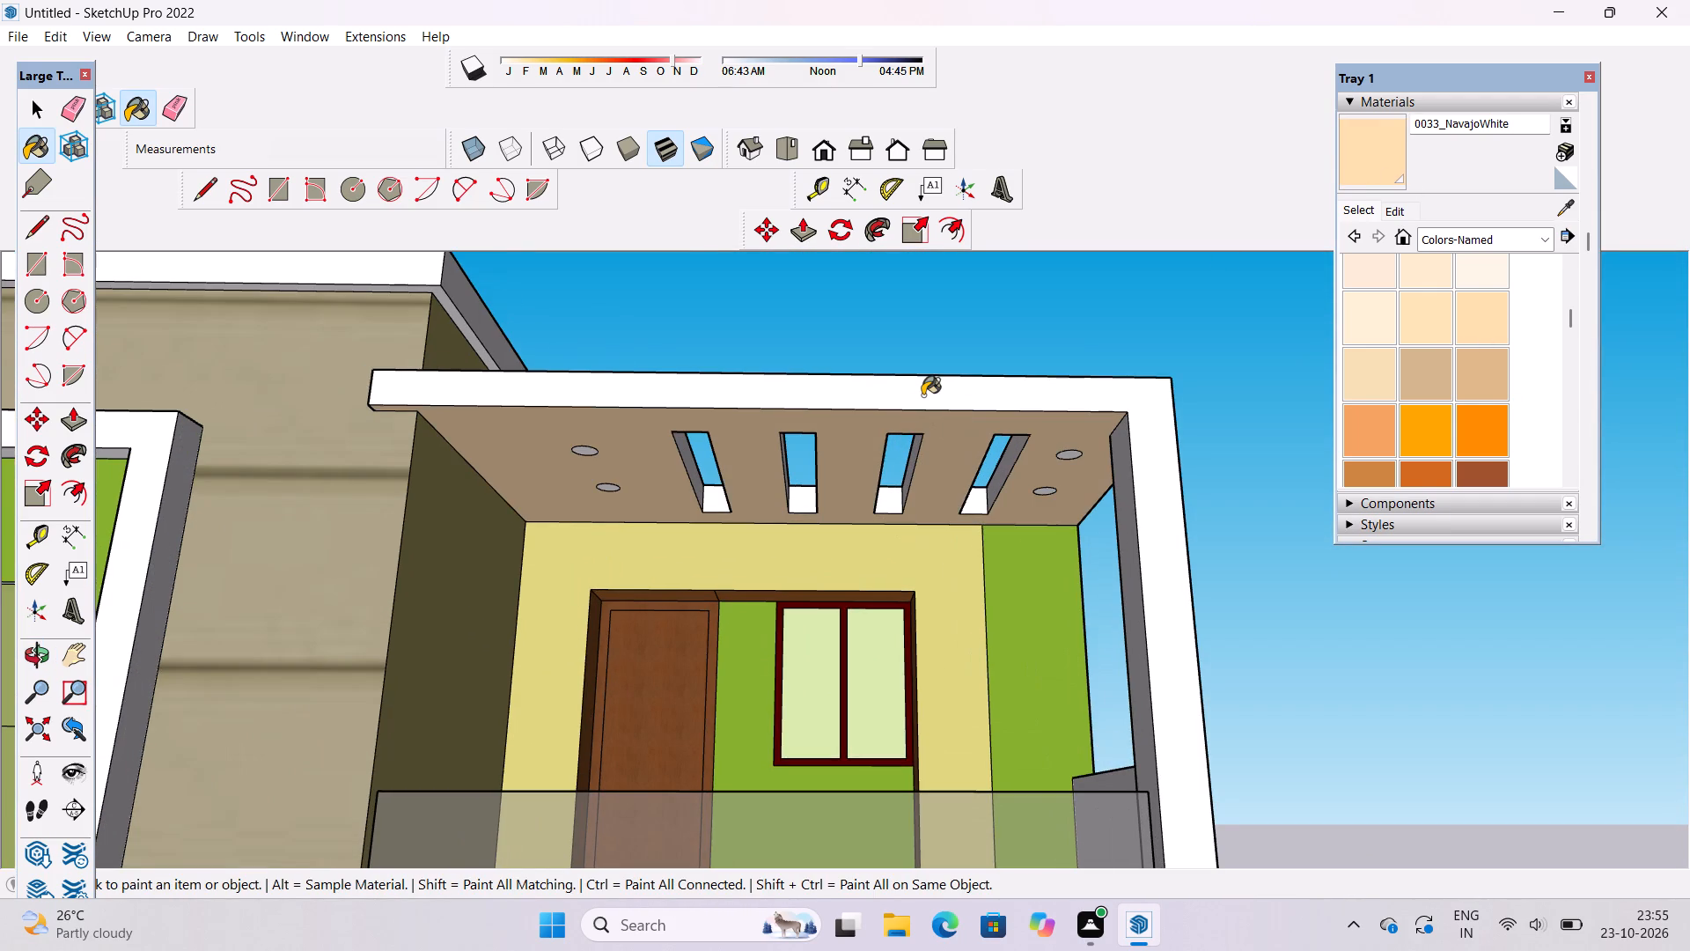
left_click(922, 395)
scroll(922, 393, "down", 12)
scroll(1009, 592, "up", 9)
left_click(1003, 578)
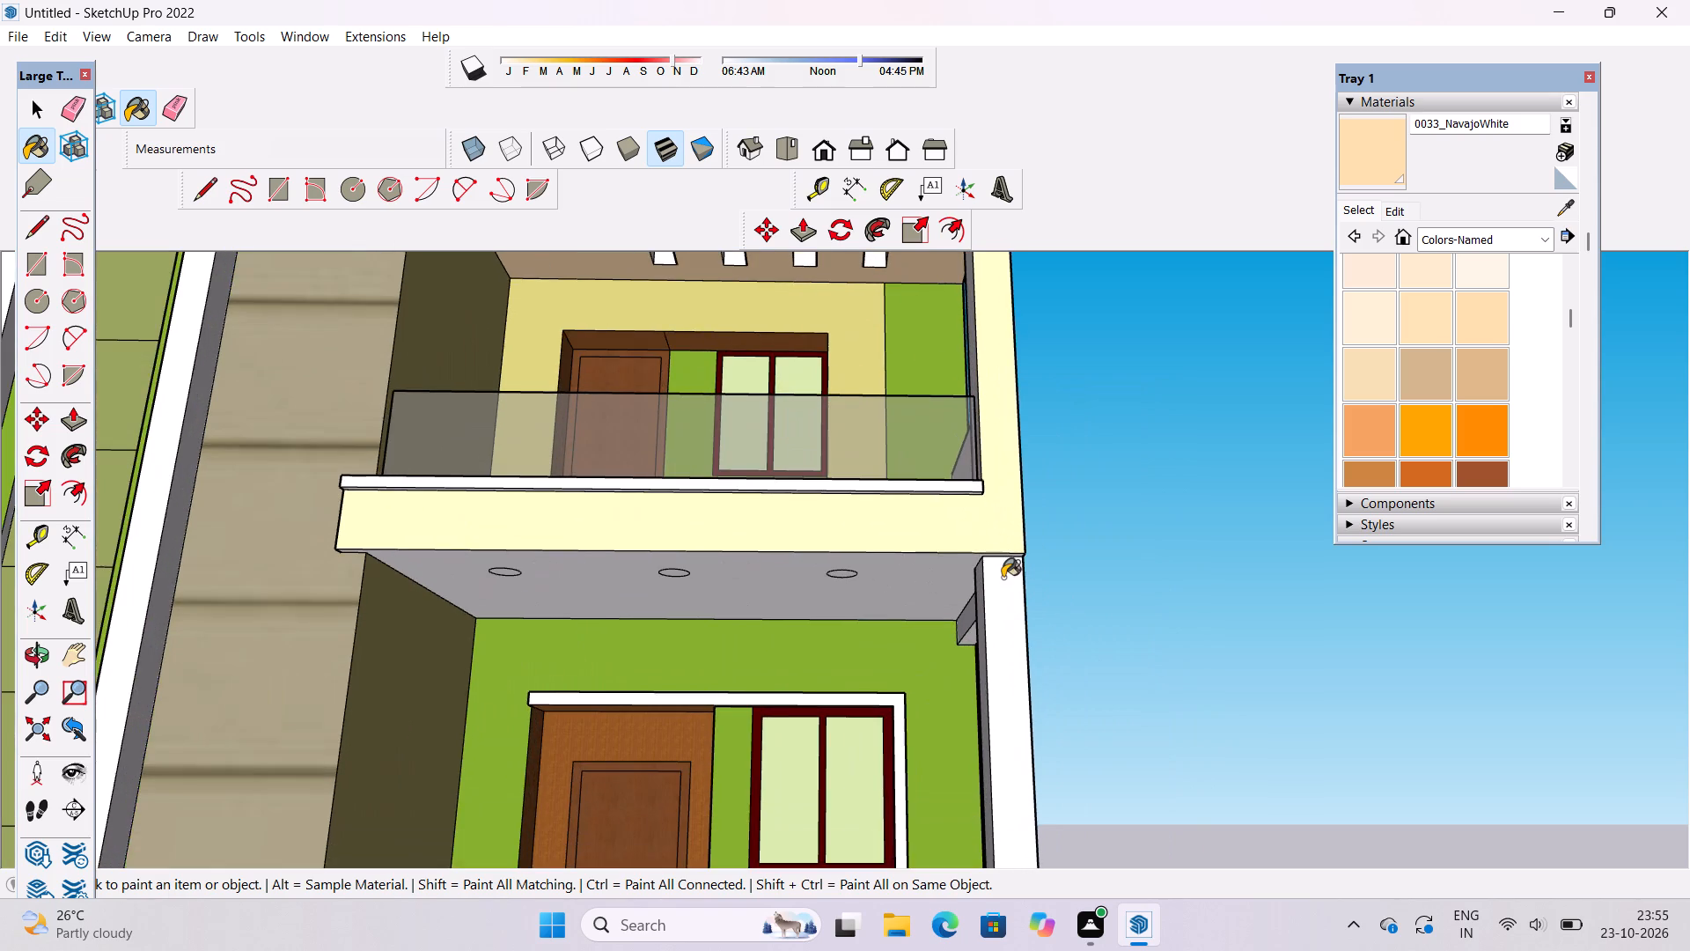
Paint the outer side faces of the balcony columns, the slab bands and the top-floor side parapet and its top with 0033_NavajoWhite.
scroll(879, 466, "down", 13)
scroll(904, 660, "up", 5)
key("o")
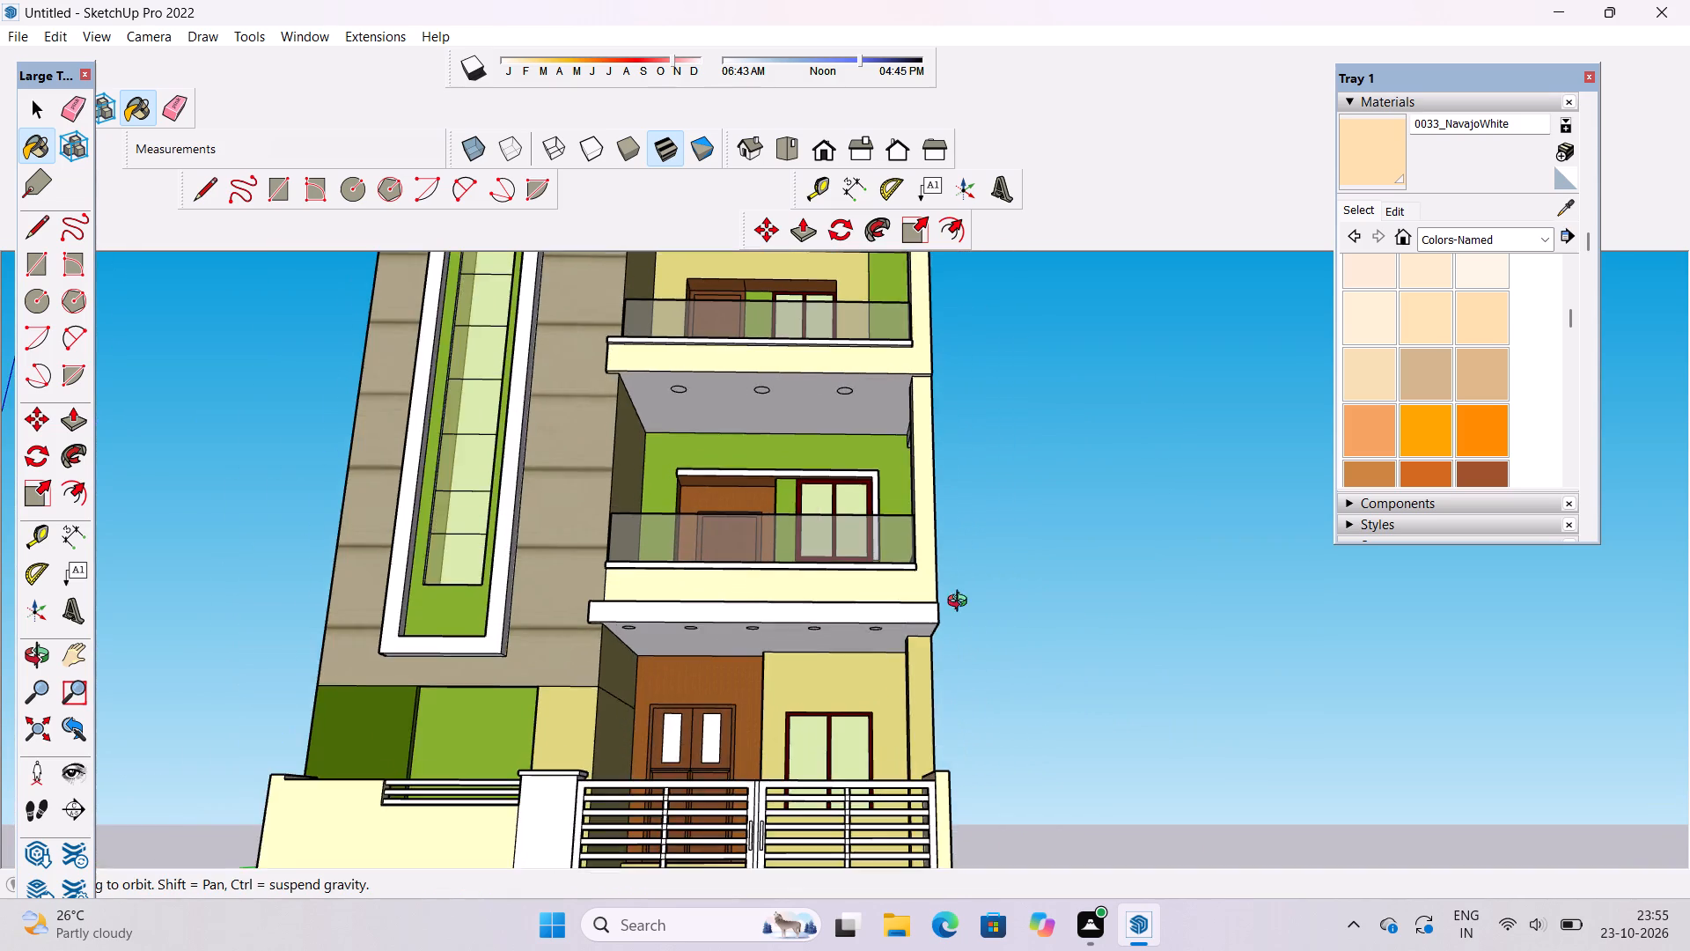
left_click_drag(961, 603, 942, 862)
scroll(891, 659, "down", 5)
left_click_drag(889, 658, 910, 726, "shift")
left_click_drag(1109, 601, 752, 596)
left_click_drag(834, 571, 802, 614, "shift")
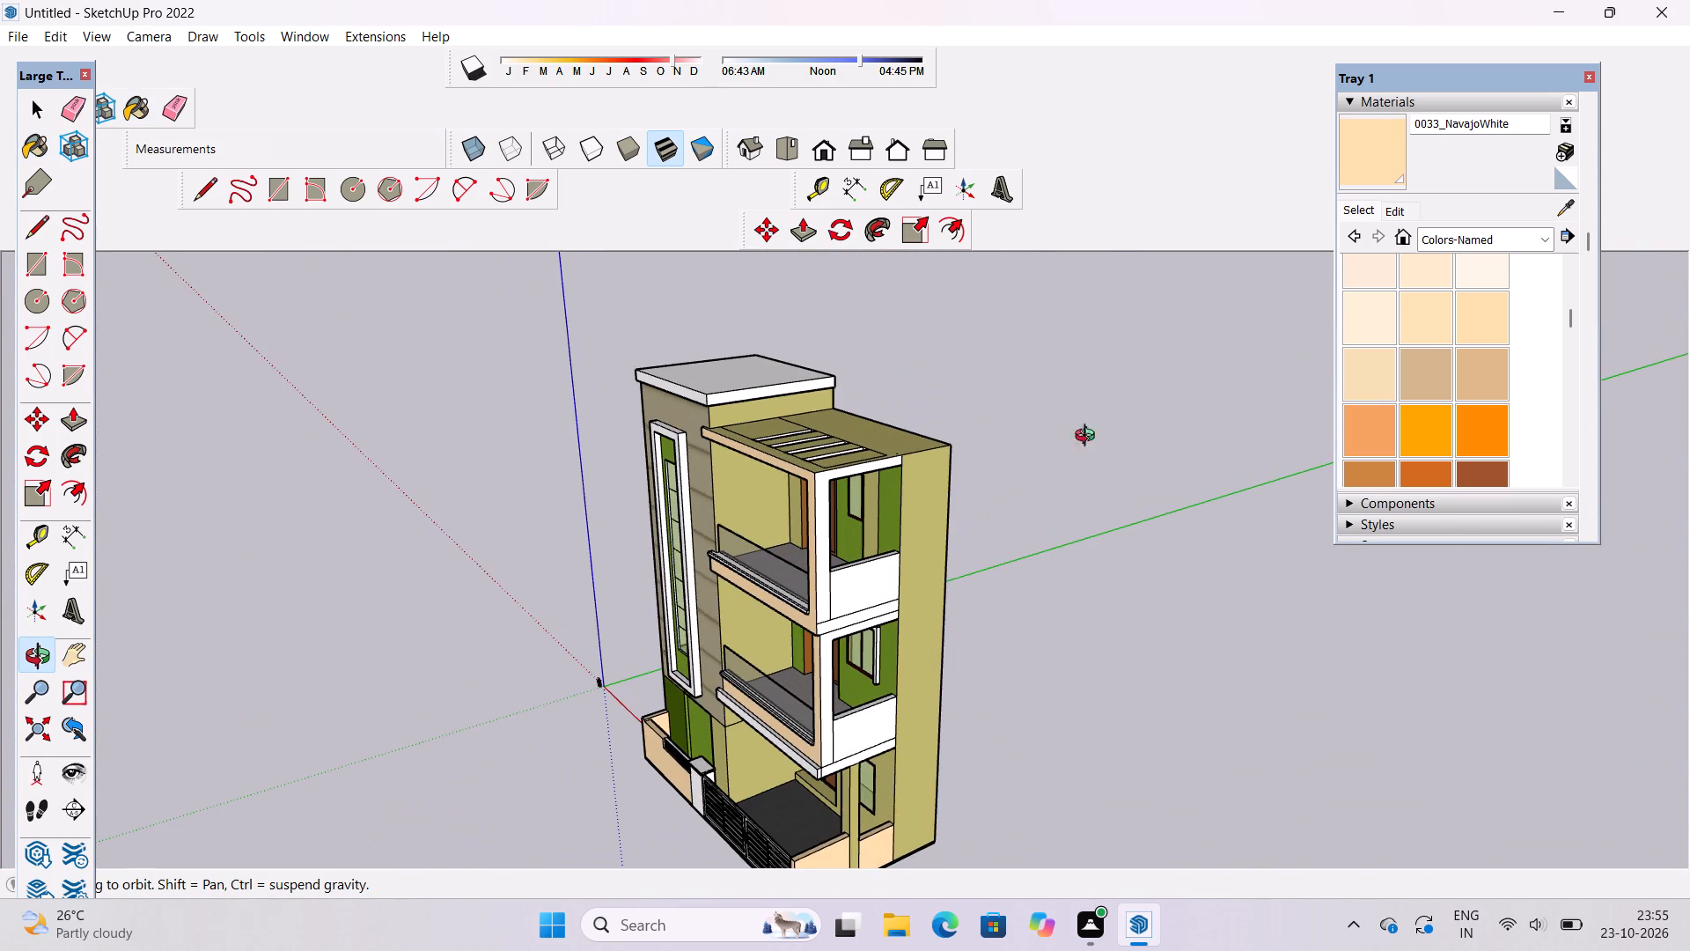
left_click(1363, 152)
scroll(909, 662, "up", 9)
left_click(775, 563)
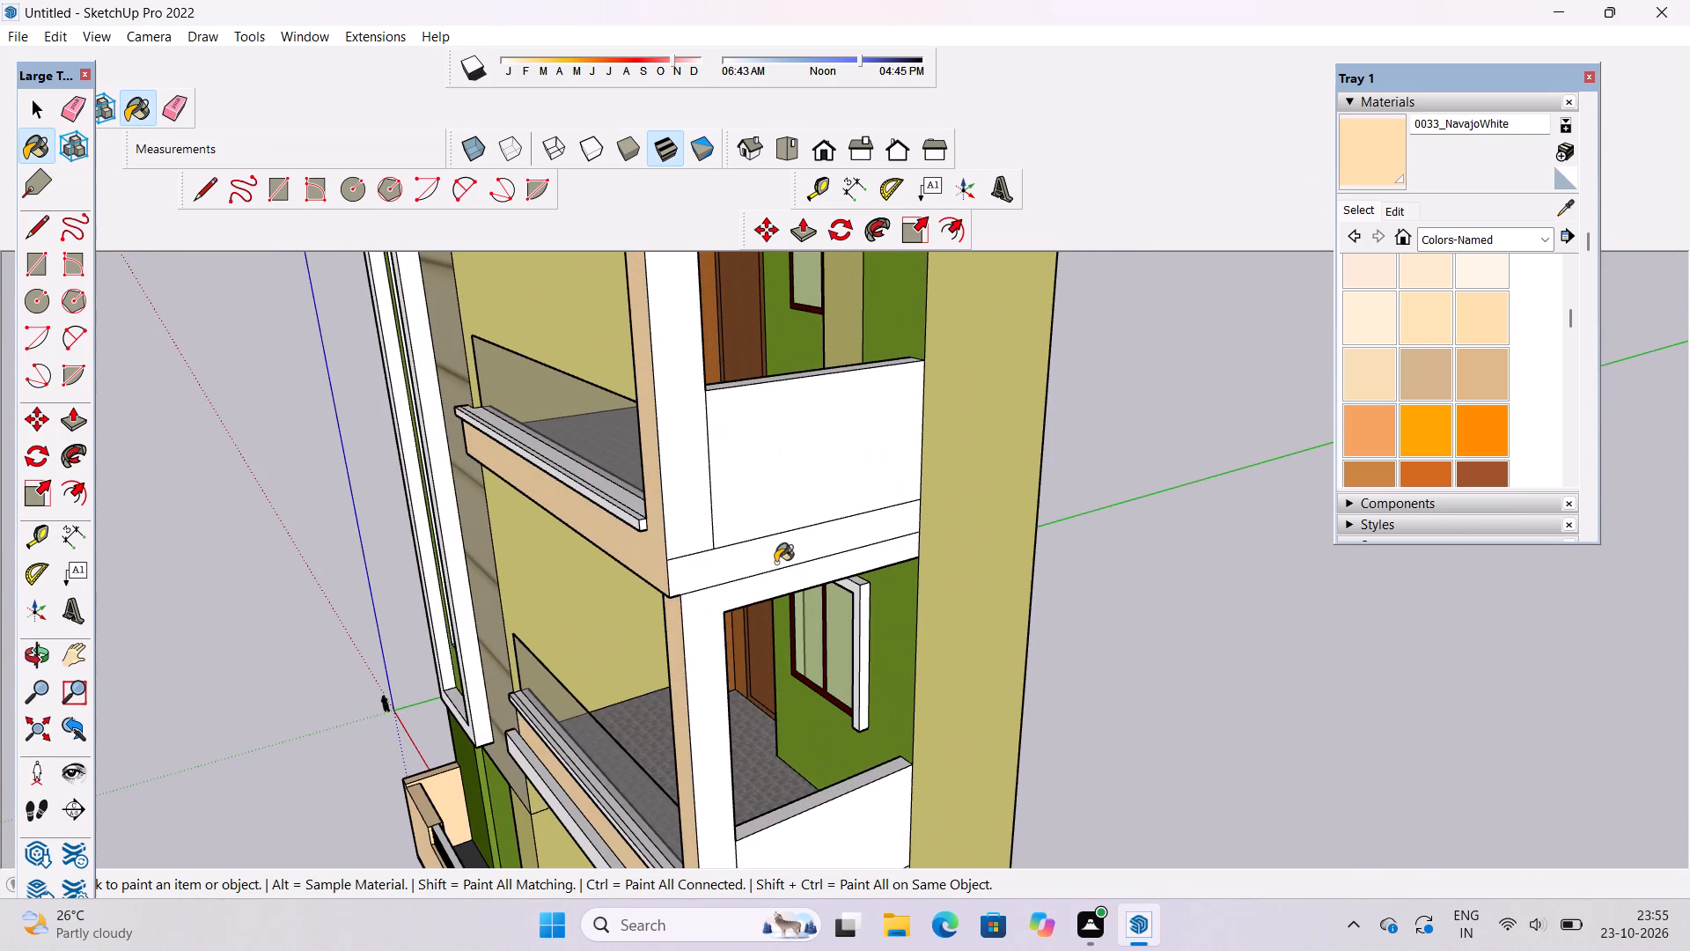
left_click(738, 616)
key("ctrl+z")
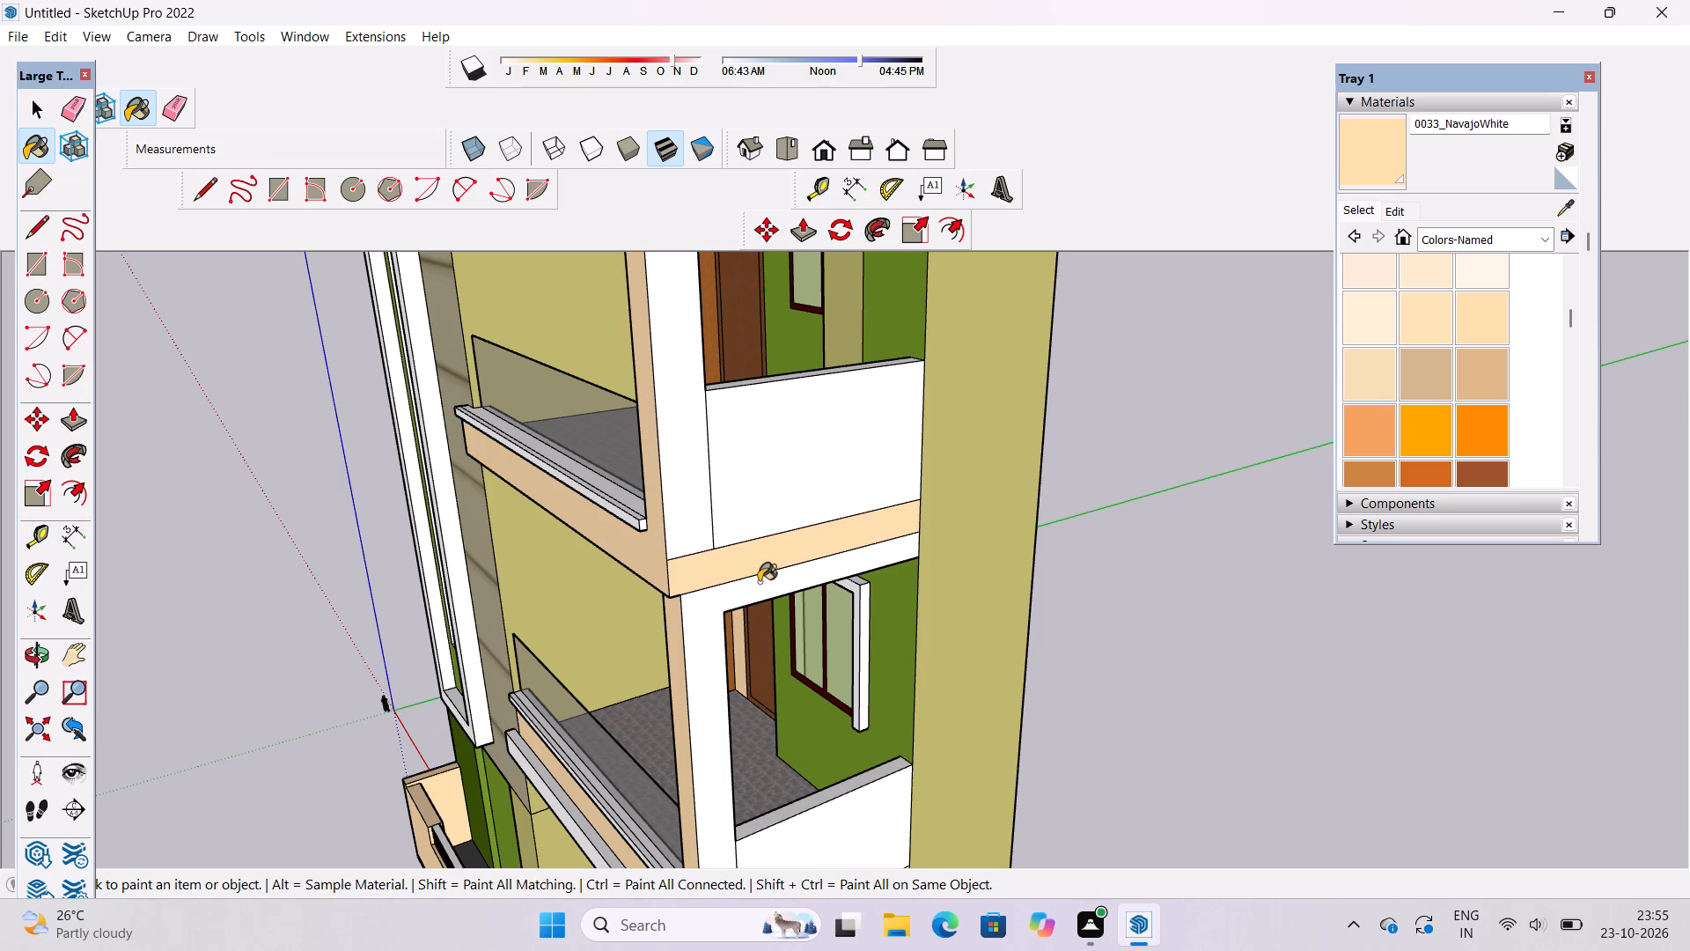
left_click(759, 582)
left_click(762, 519)
left_click(687, 479)
scroll(709, 482, "down", 4)
scroll(780, 386, "up", 9)
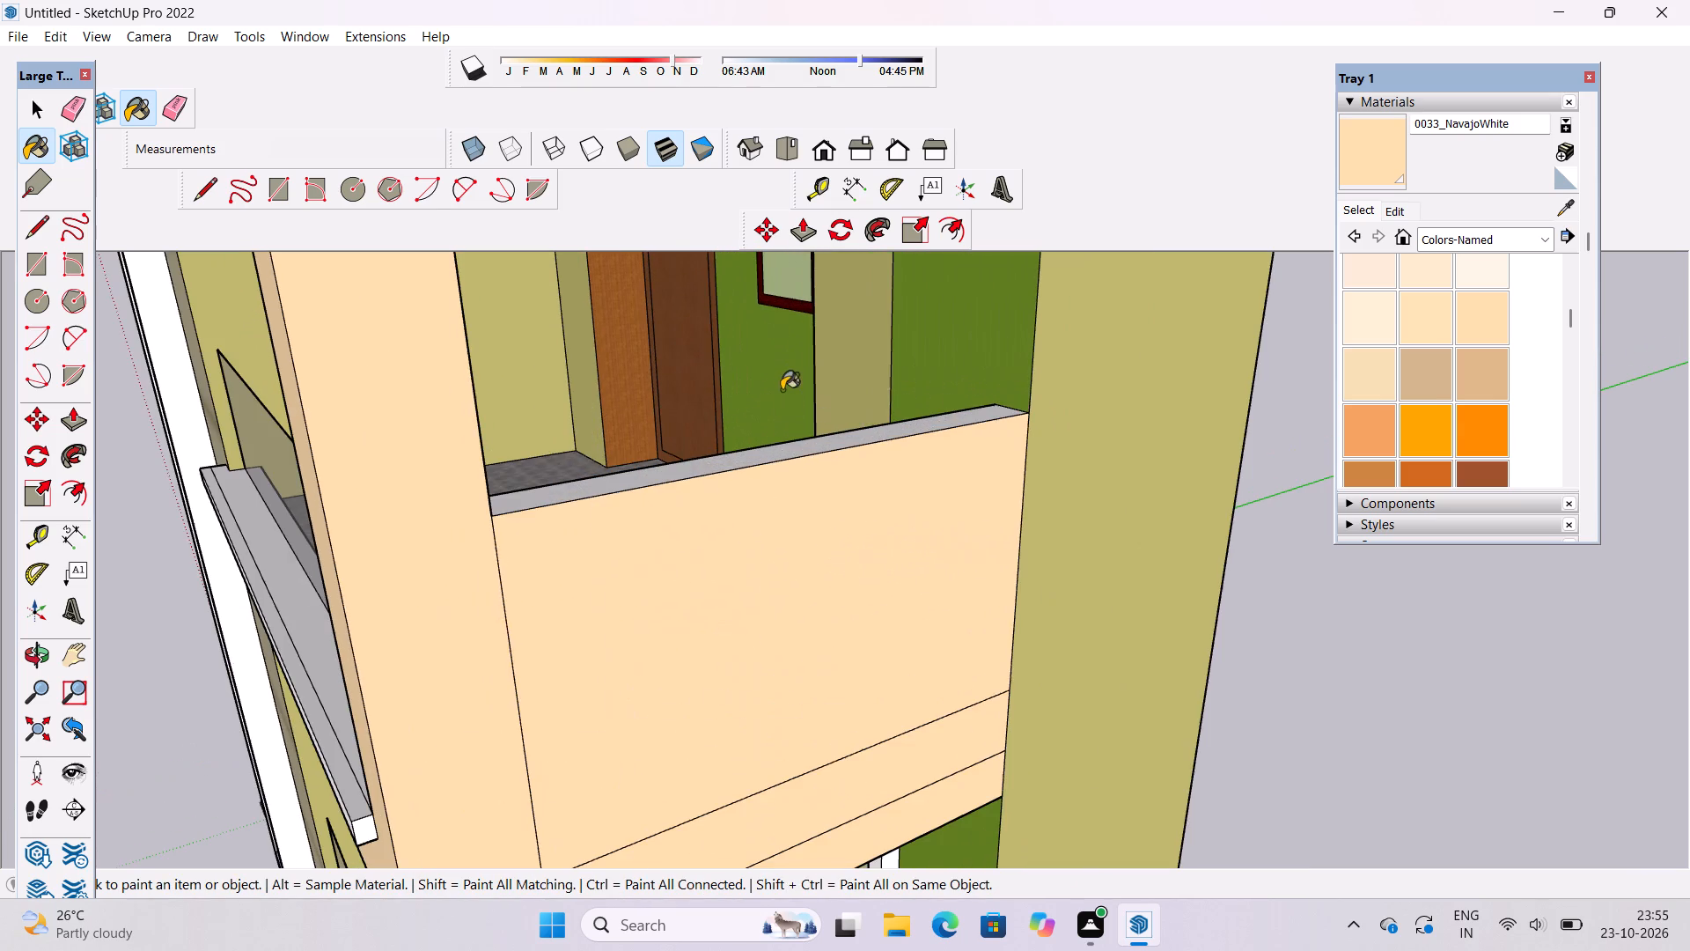
left_click(791, 466)
Paint the first-floor balcony's side slab band, side parapet and parapet top with 0033_NavajoWhite.
scroll(790, 343, "down", 11)
scroll(821, 734, "up", 11)
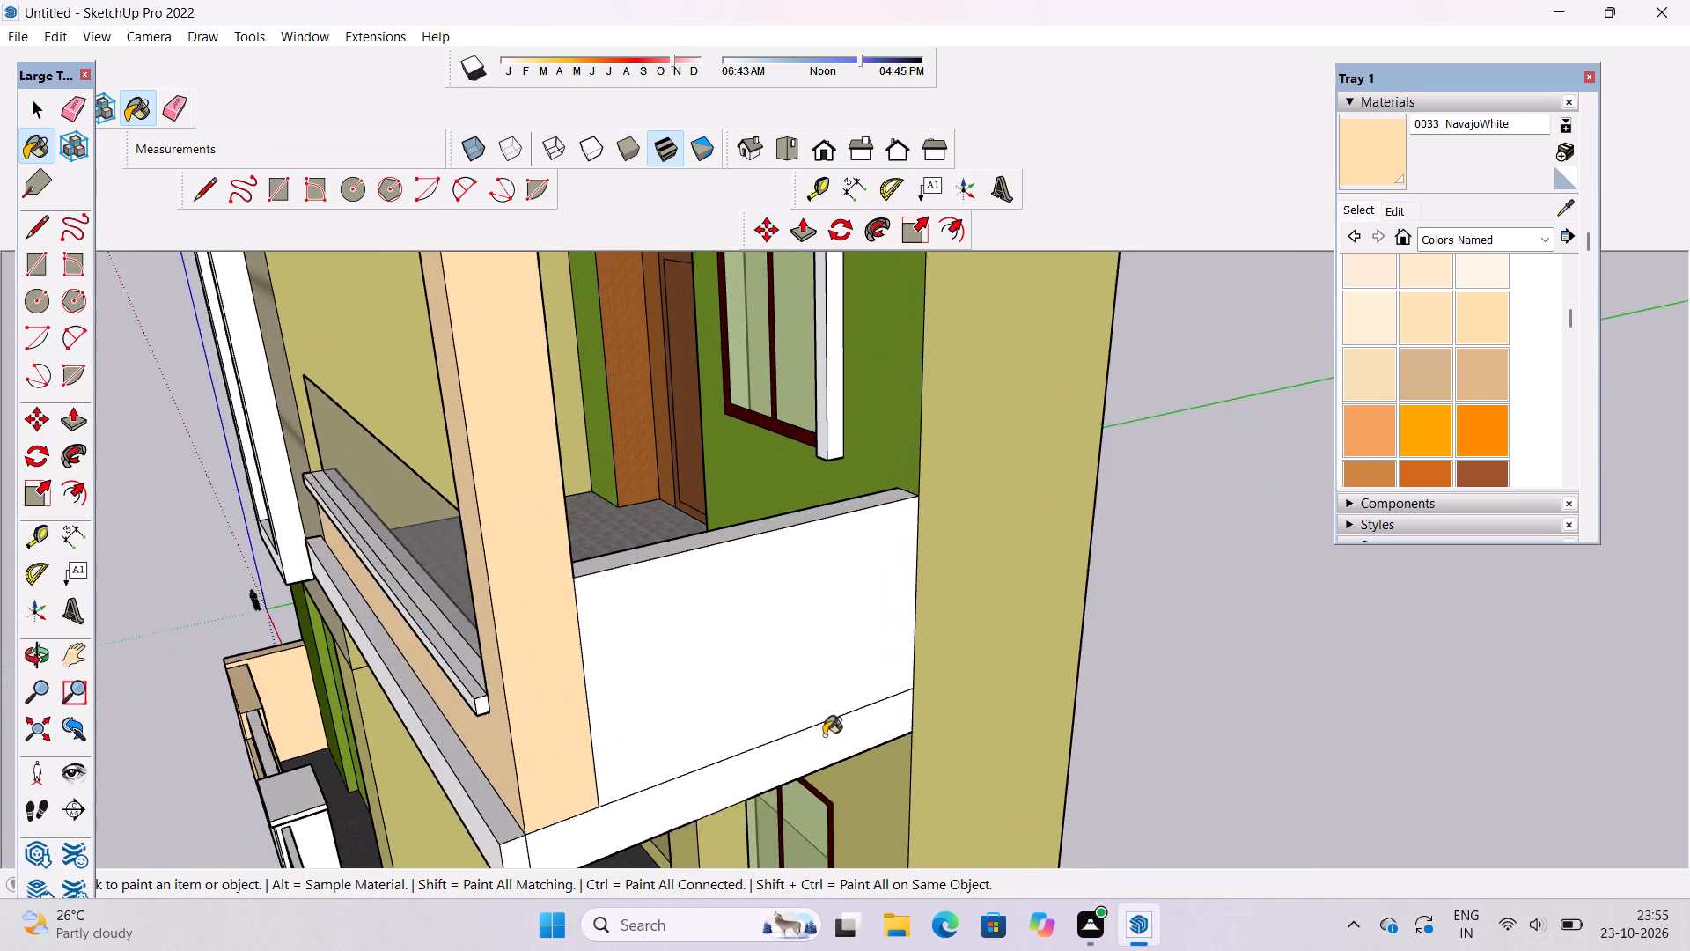
left_click(824, 735)
left_click(814, 643)
scroll(829, 496, "down", 5)
scroll(829, 496, "up", 5)
left_click(849, 450)
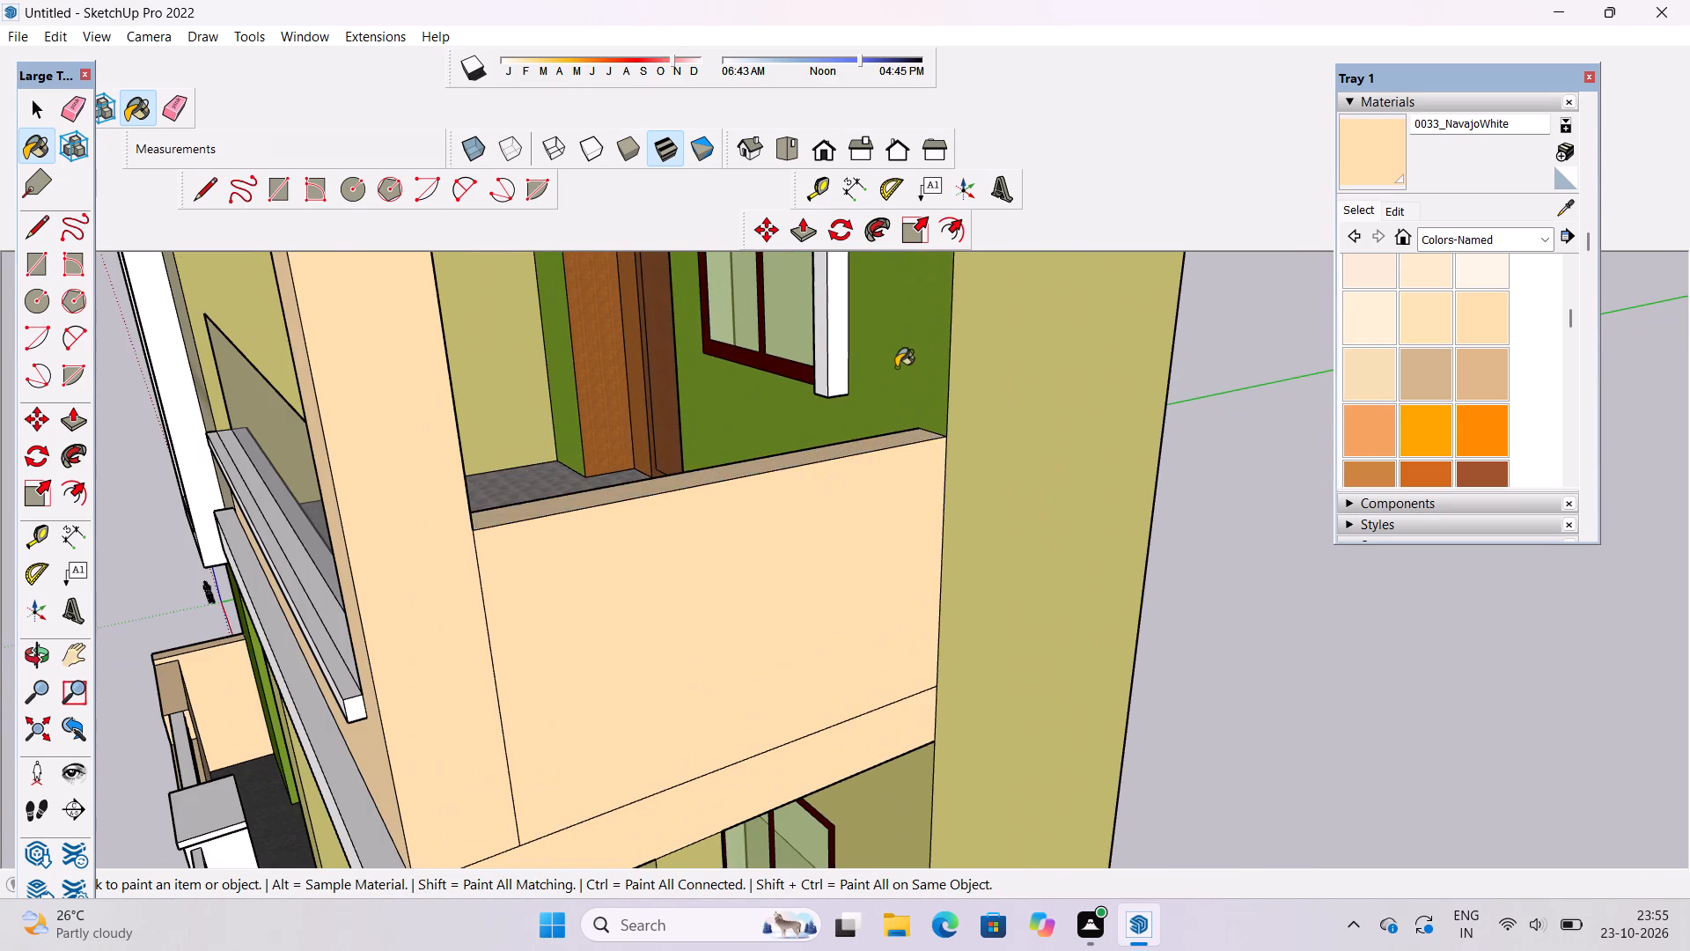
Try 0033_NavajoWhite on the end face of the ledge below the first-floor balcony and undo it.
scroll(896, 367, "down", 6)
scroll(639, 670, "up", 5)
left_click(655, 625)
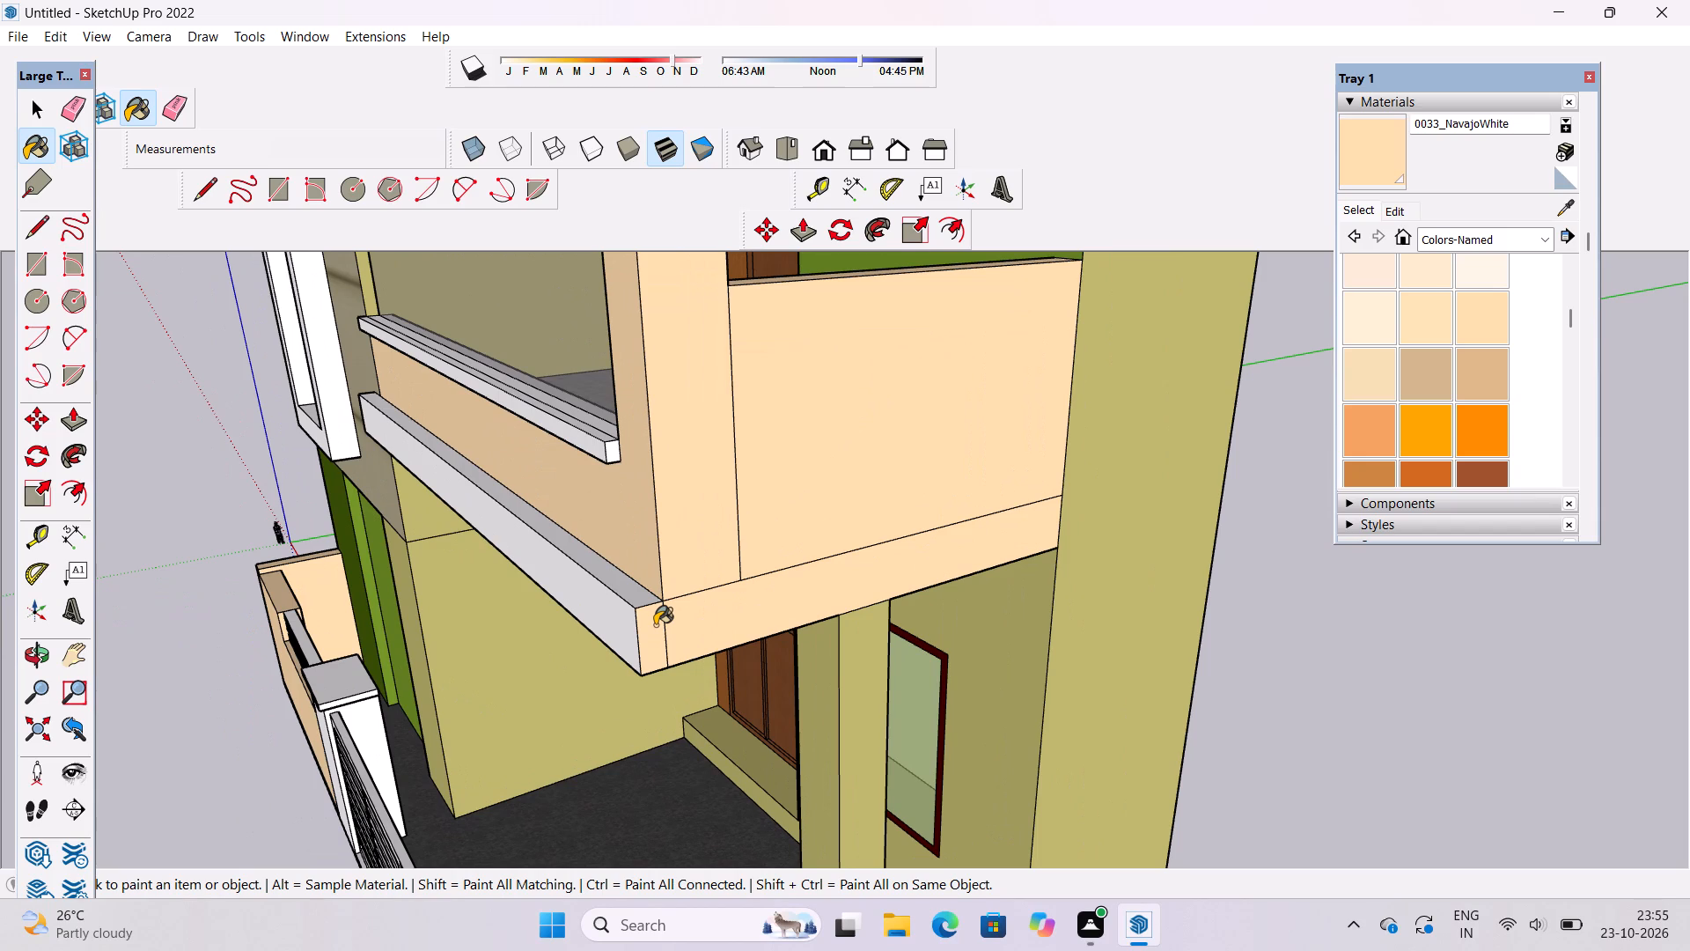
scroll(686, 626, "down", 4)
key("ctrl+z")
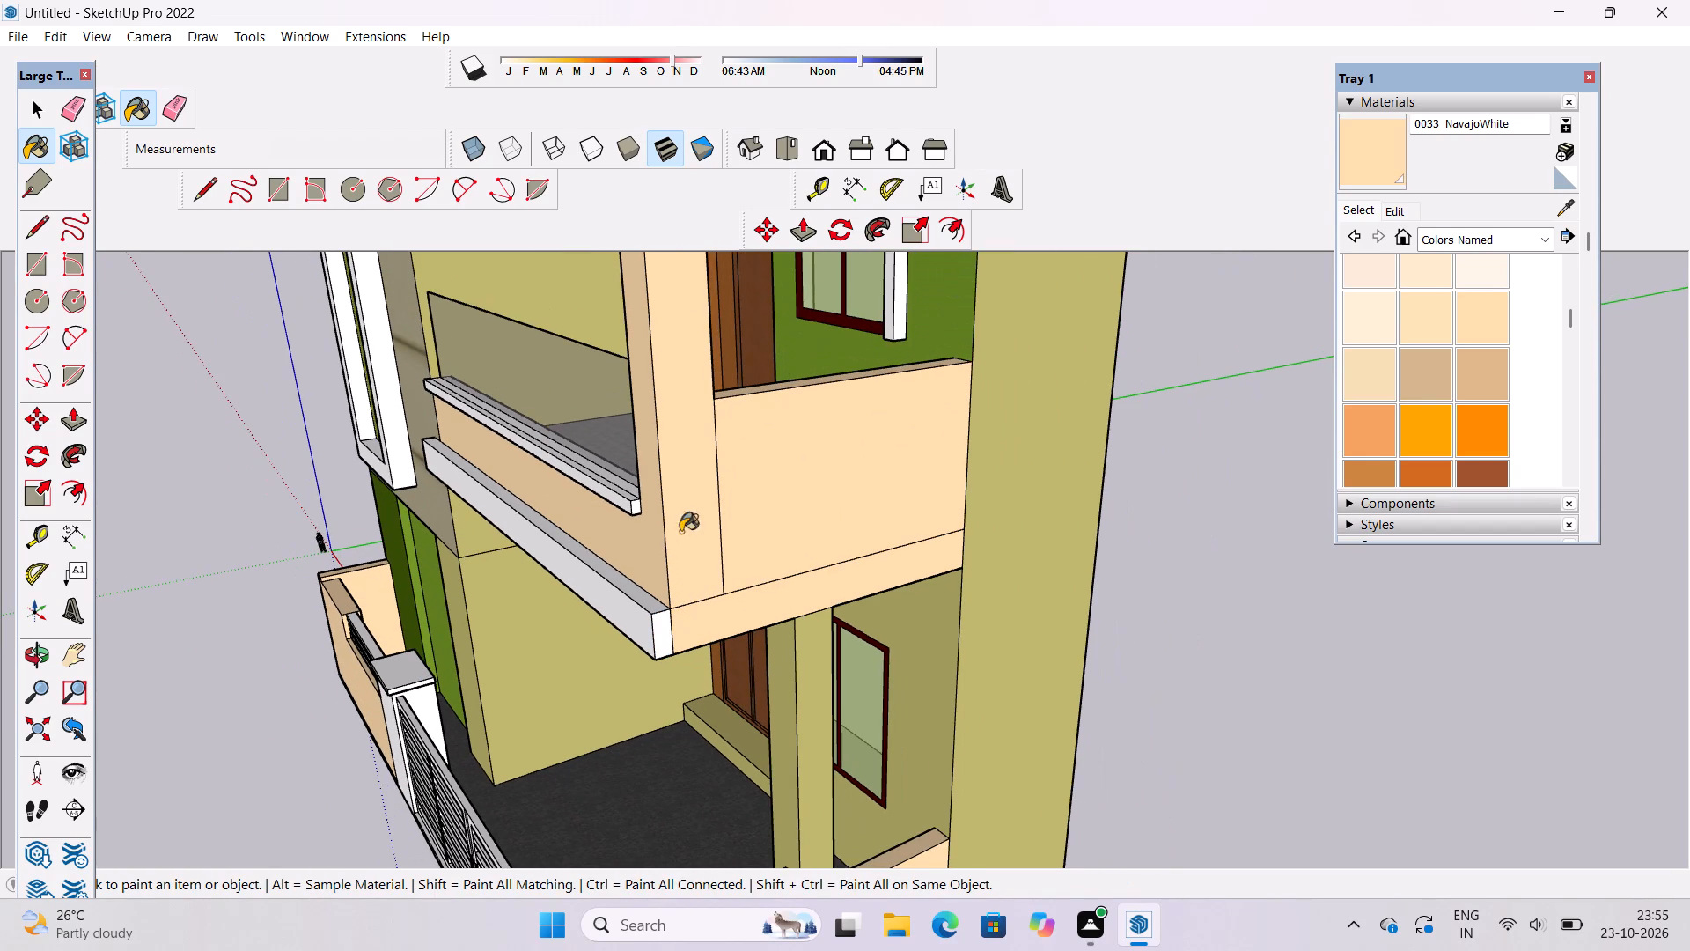
Paint the inner faces of the side parapets and columns on both balconies with 0033_NavajoWhite.
key("o")
left_click_drag(555, 623, 1238, 809)
left_click_drag(1104, 571, 801, 735, "shift")
left_click(1380, 155)
left_click(930, 543)
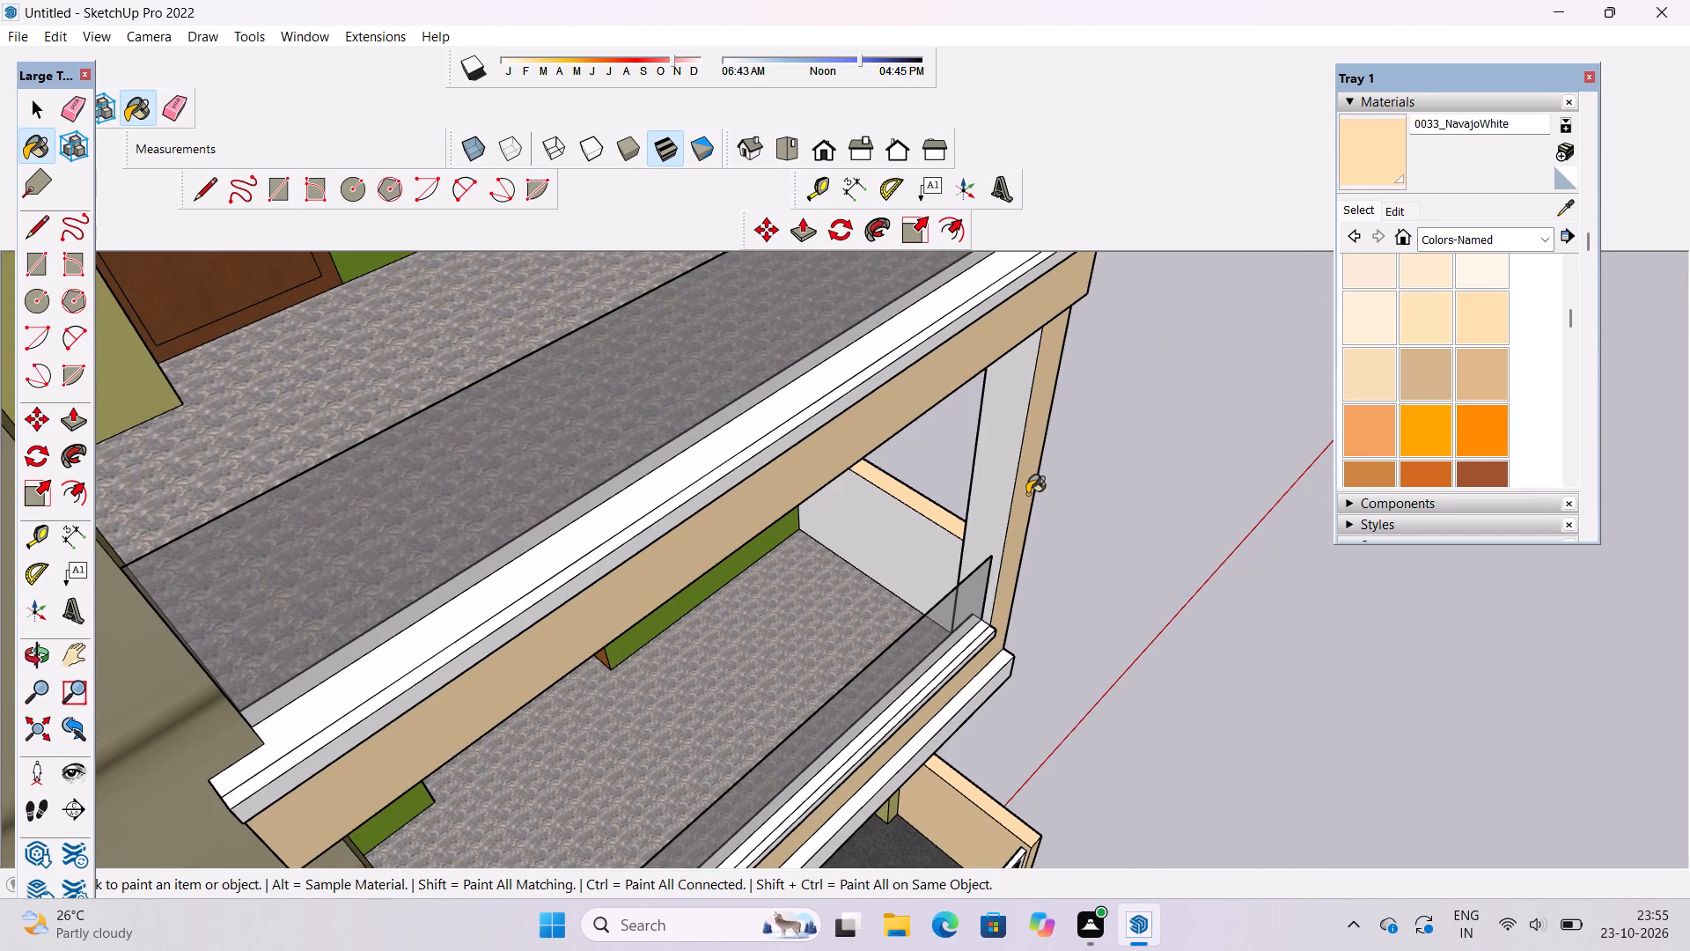
left_click(1005, 485)
scroll(779, 470, "down", 11)
scroll(717, 560, "down", 5)
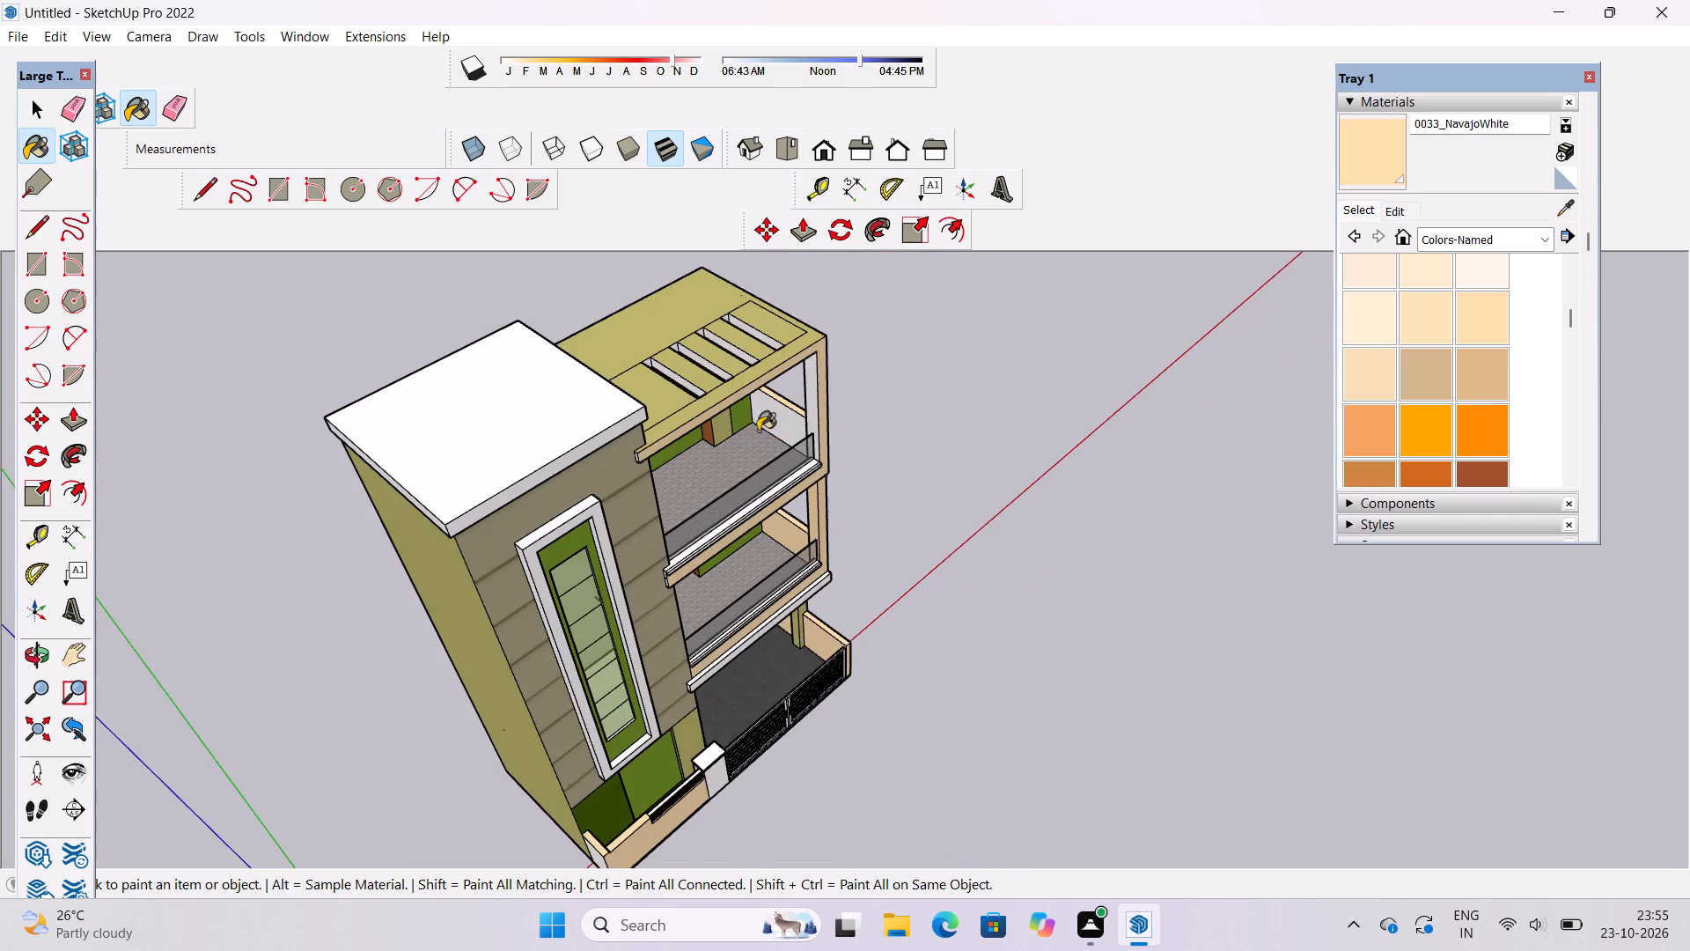
scroll(767, 403, "up", 4)
left_click(769, 418)
left_click(832, 358)
scroll(779, 514, "down", 6)
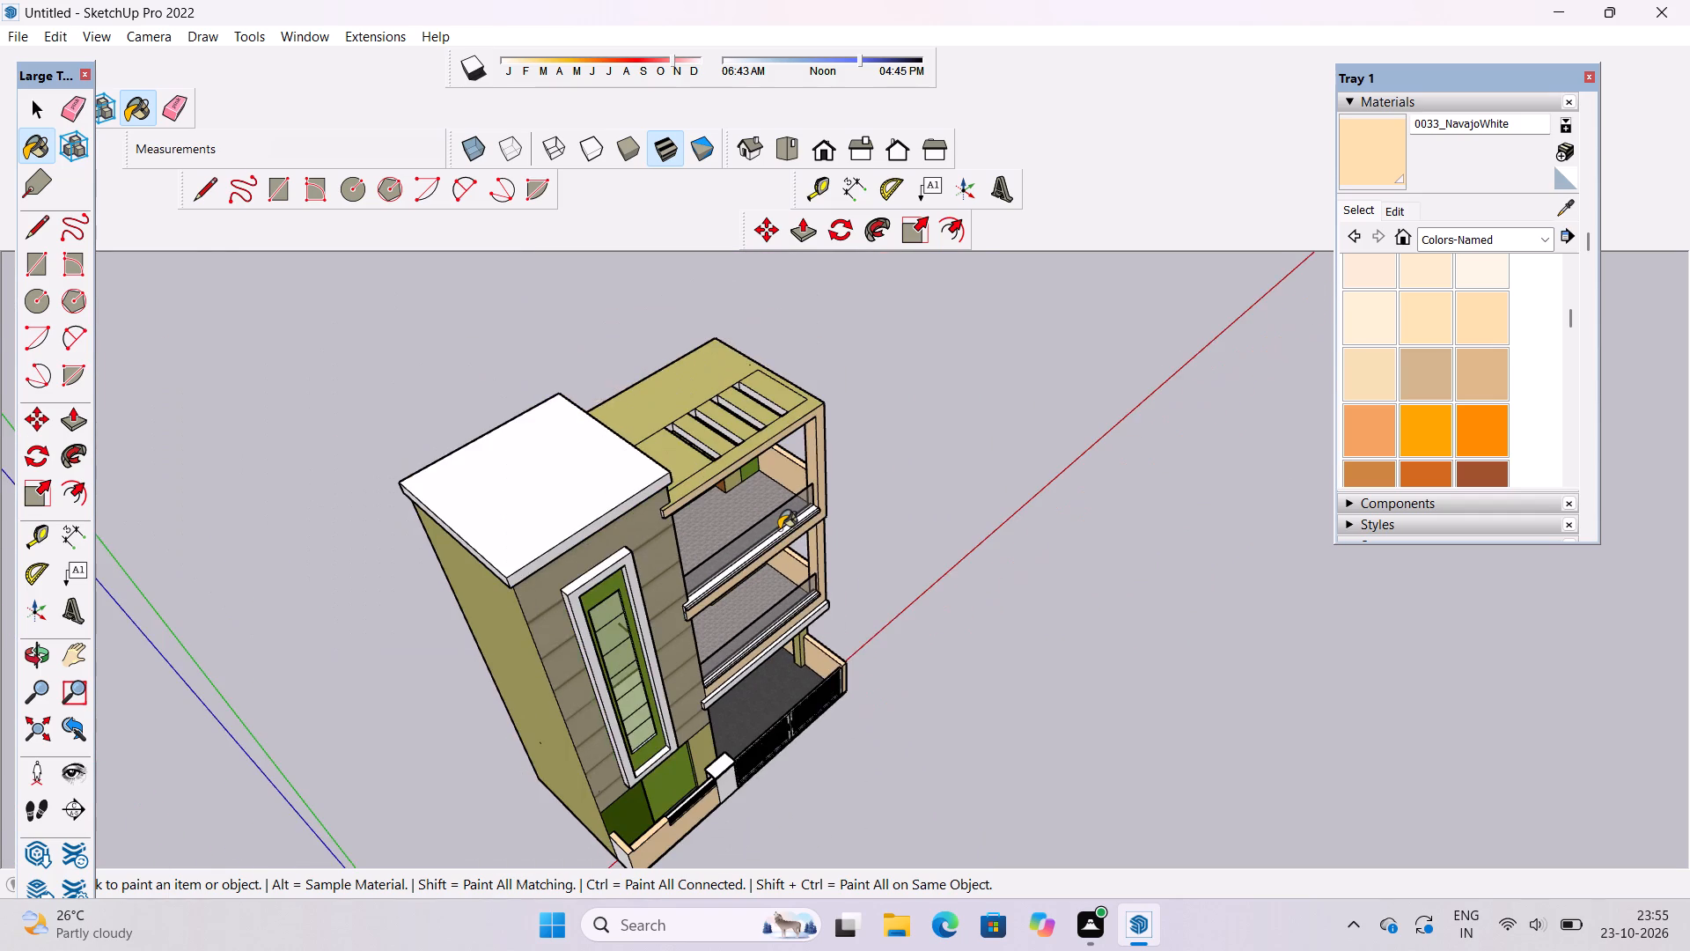
Paint the front and side faces of the tower's roof slab edge with 0060_GrassGreen from the Colors-Named materials.
key("o")
left_click_drag(898, 725, 641, 508)
left_click_drag(834, 624, 791, 603)
left_click_drag(927, 644, 860, 603)
scroll(932, 543, "down", 2)
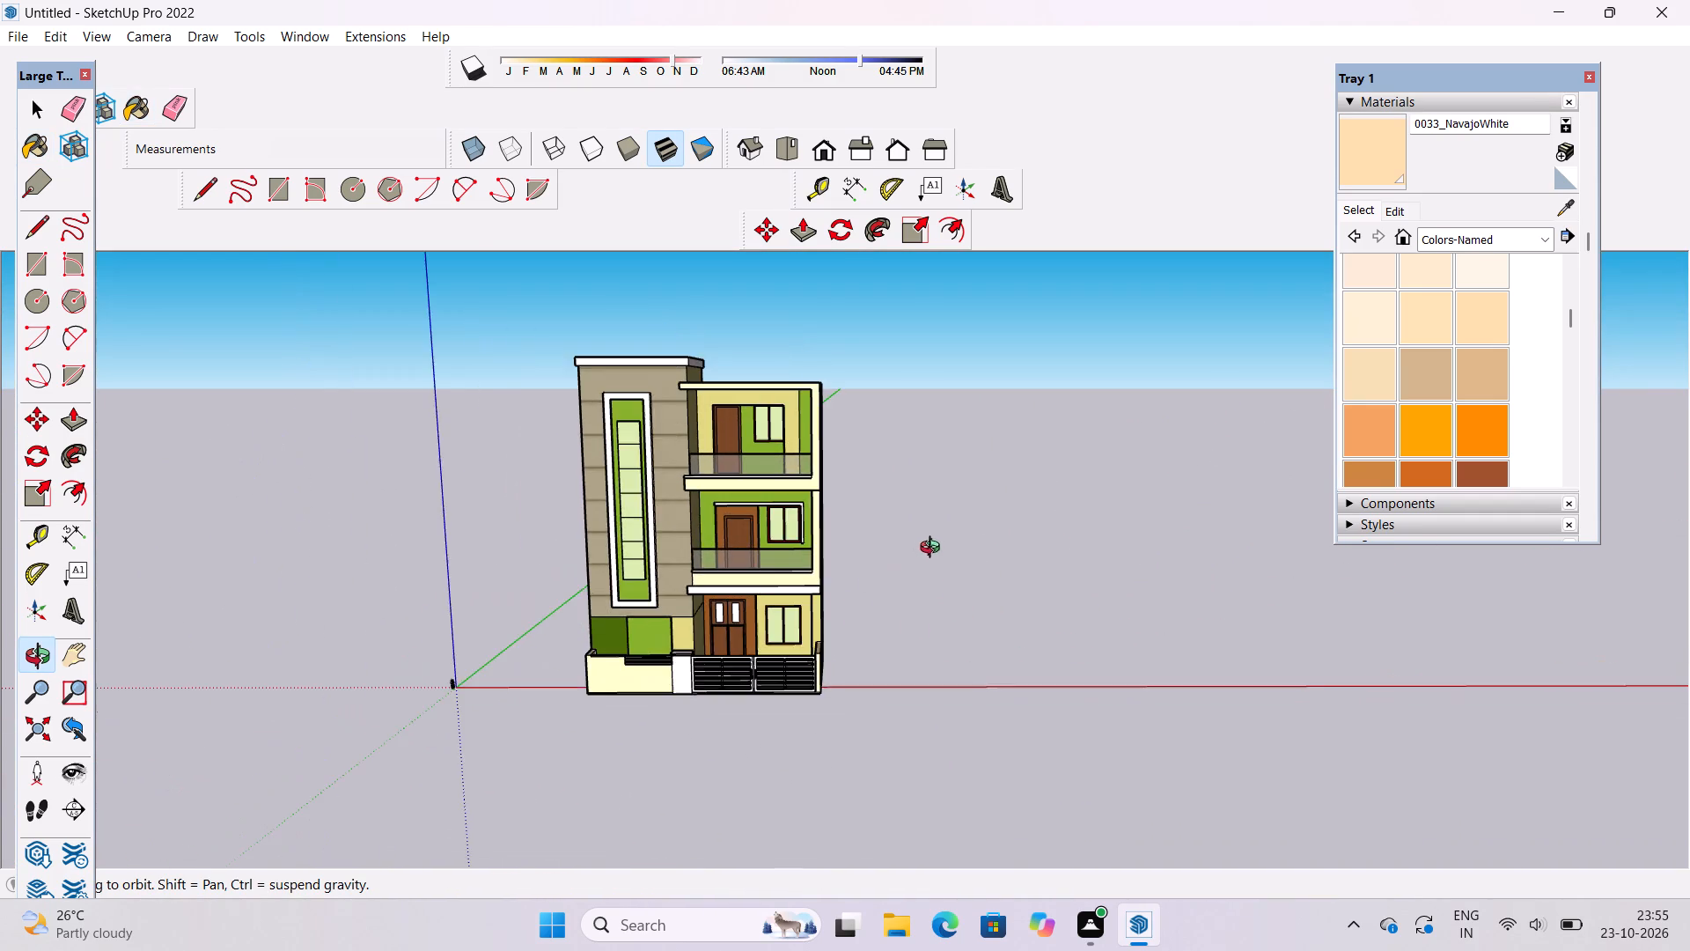
scroll(934, 549, "down", 2)
left_click_drag(803, 564, 821, 600, "shift")
scroll(1422, 398, "down", 5)
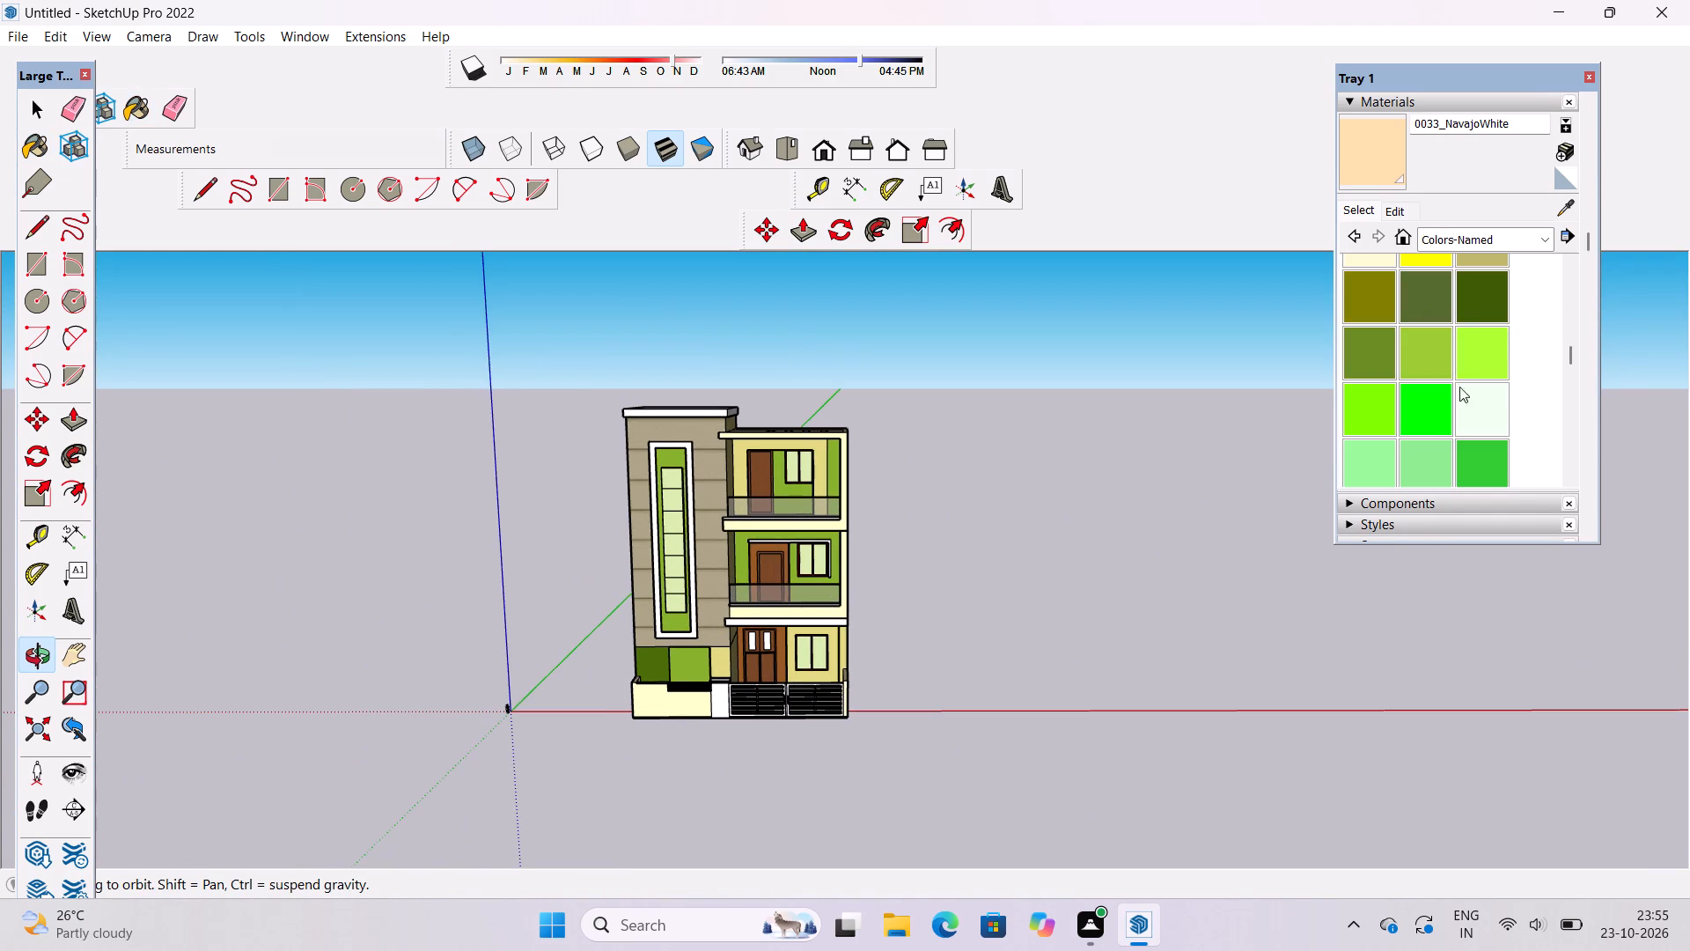
left_click(1471, 293)
scroll(732, 416, "up", 17)
left_click(712, 411)
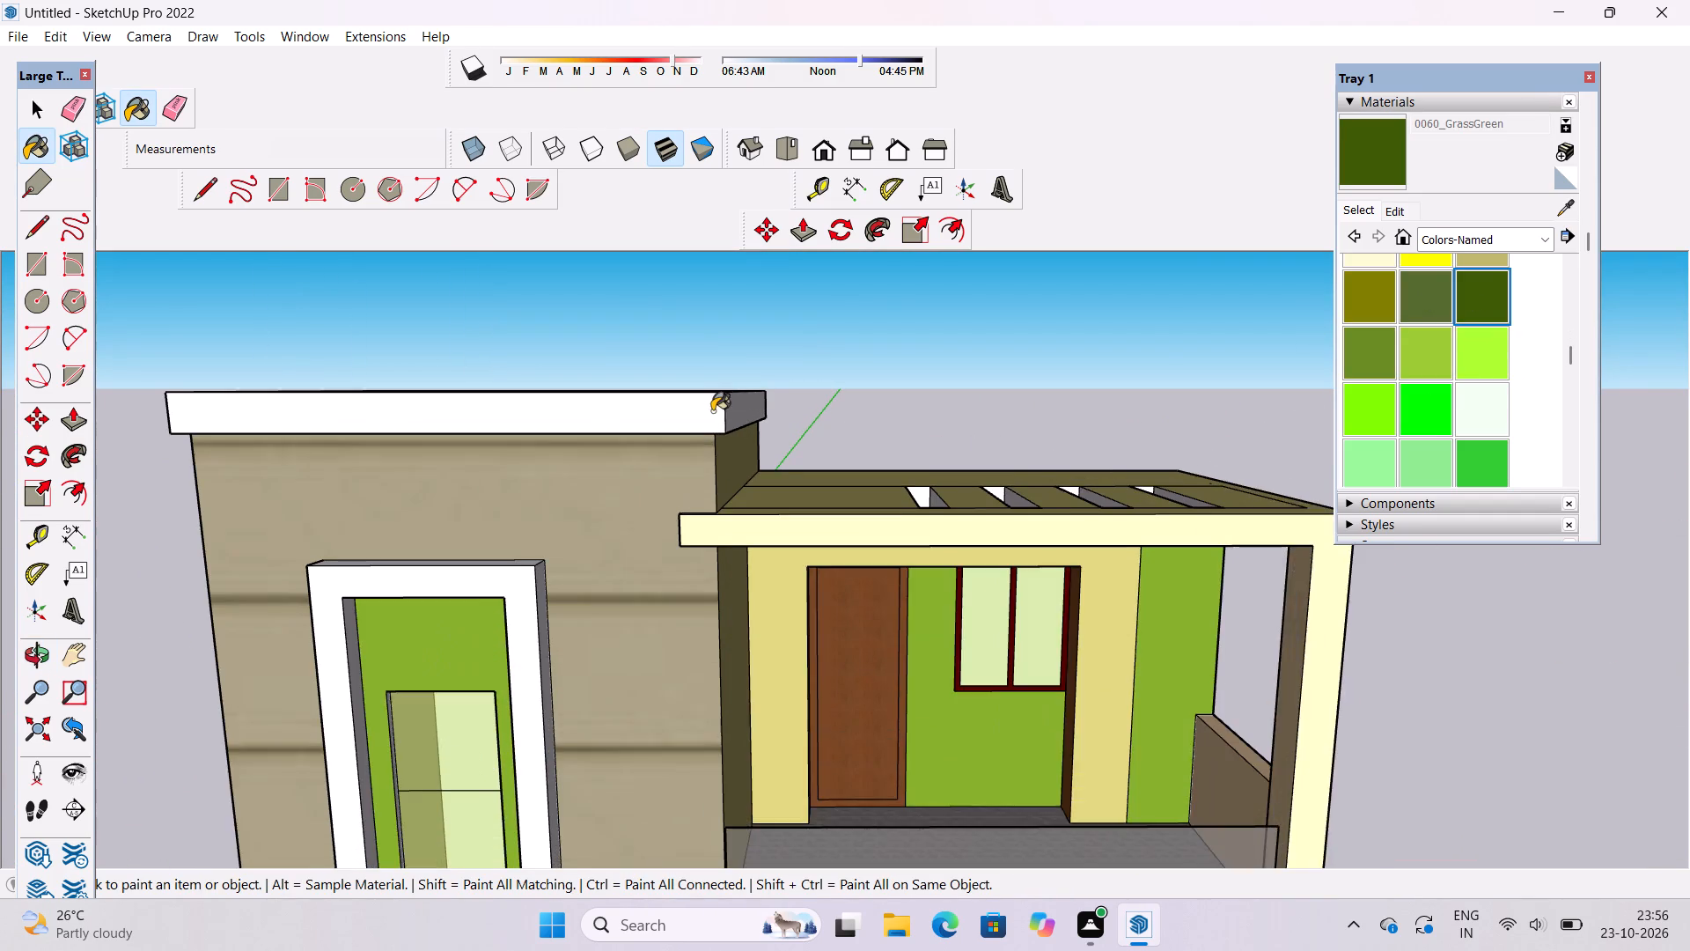
left_click(737, 403)
Paint the front and top faces of the ledge below the first-floor balcony with 0060_GrassGreen.
scroll(706, 347, "down", 15)
scroll(797, 702, "up", 5)
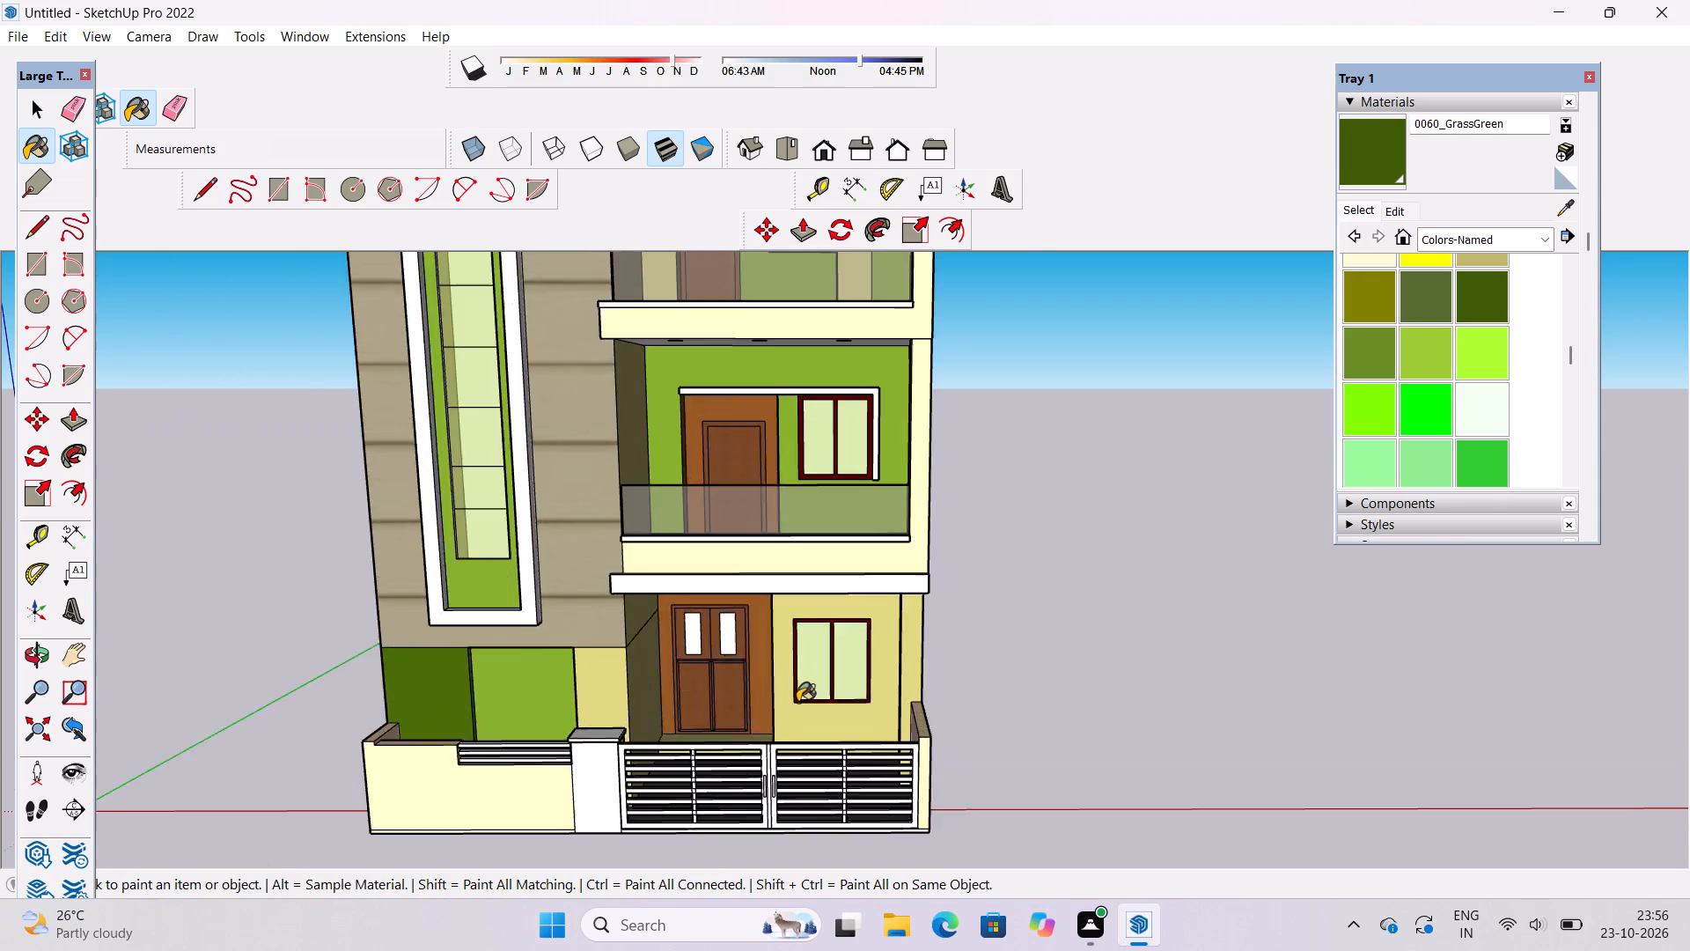
scroll(797, 702, "up", 6)
left_click(929, 557)
scroll(929, 557, "up", 17)
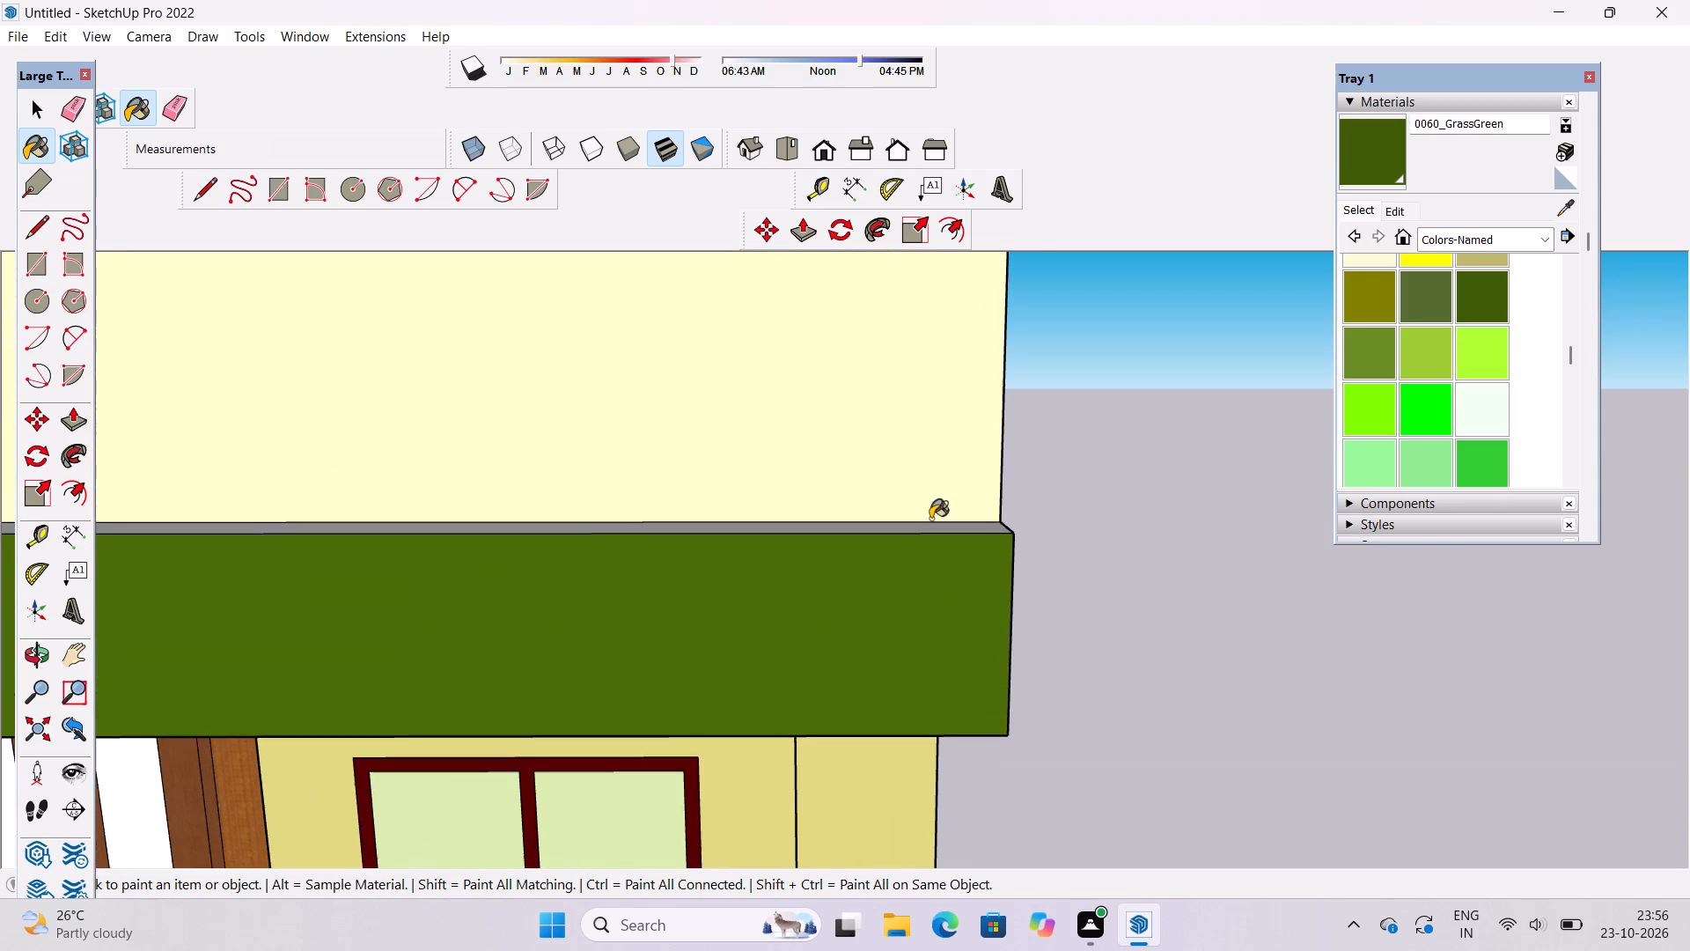
left_click(930, 519)
key("ctrl+z")
scroll(911, 536, "up", 5)
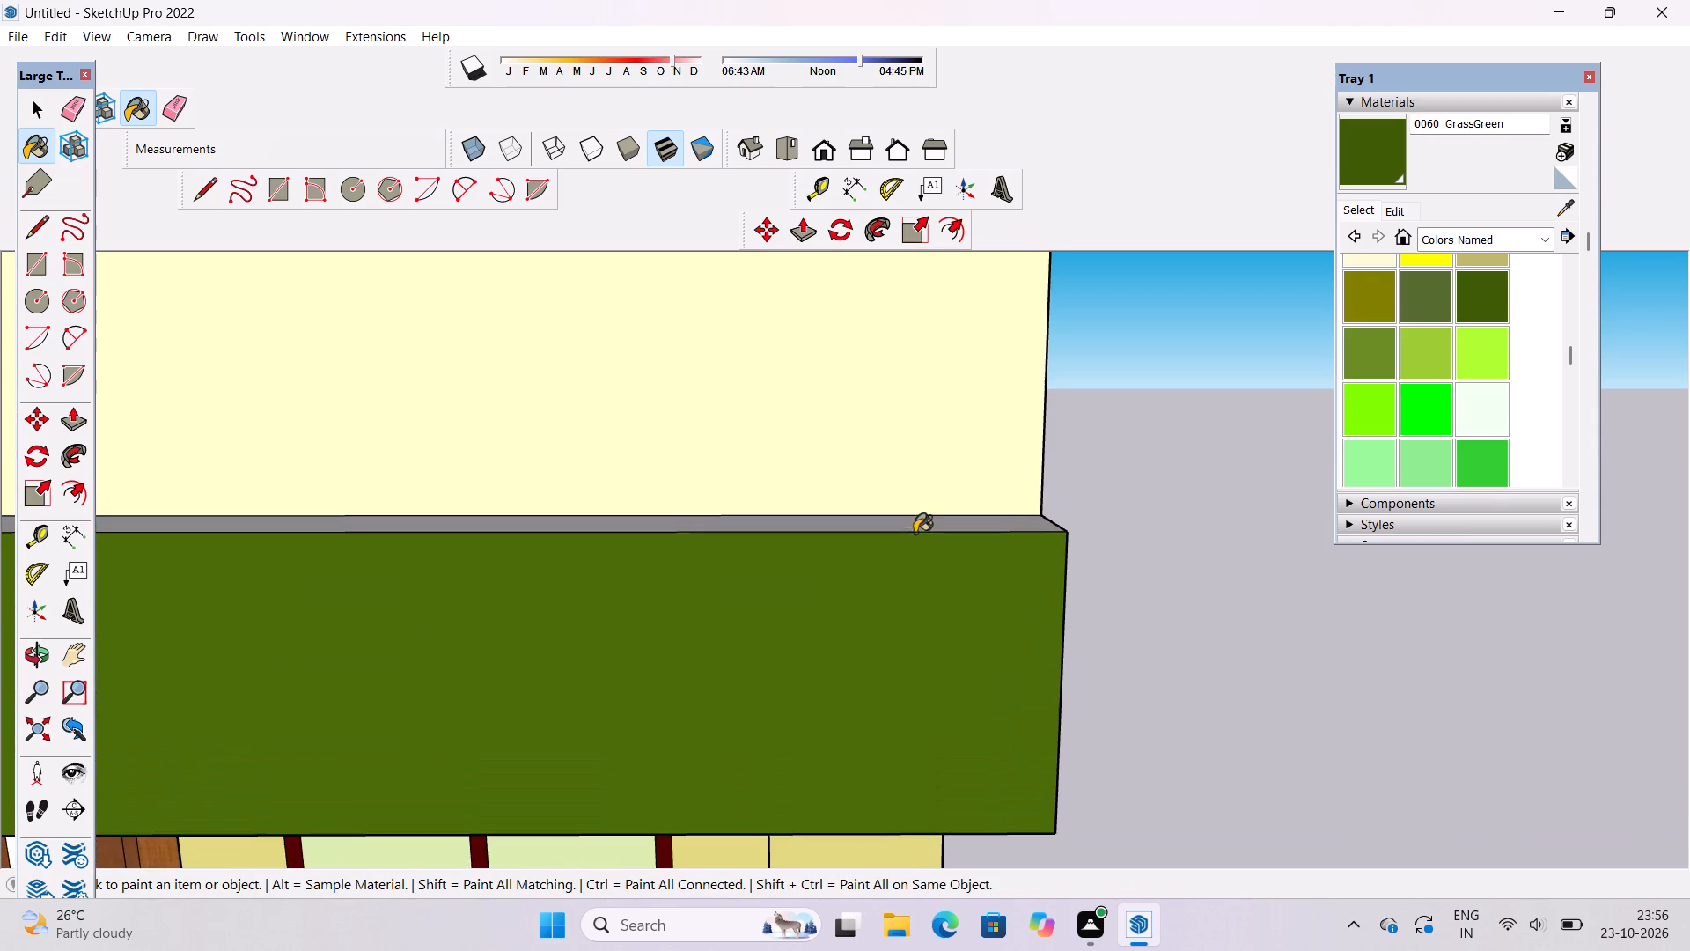
left_click(926, 524)
Paint both end faces of the ledge below the first-floor balcony with 0060_GrassGreen.
scroll(891, 530, "down", 12)
key("o")
left_click_drag(1037, 584, 763, 620)
scroll(756, 612, "down", 6)
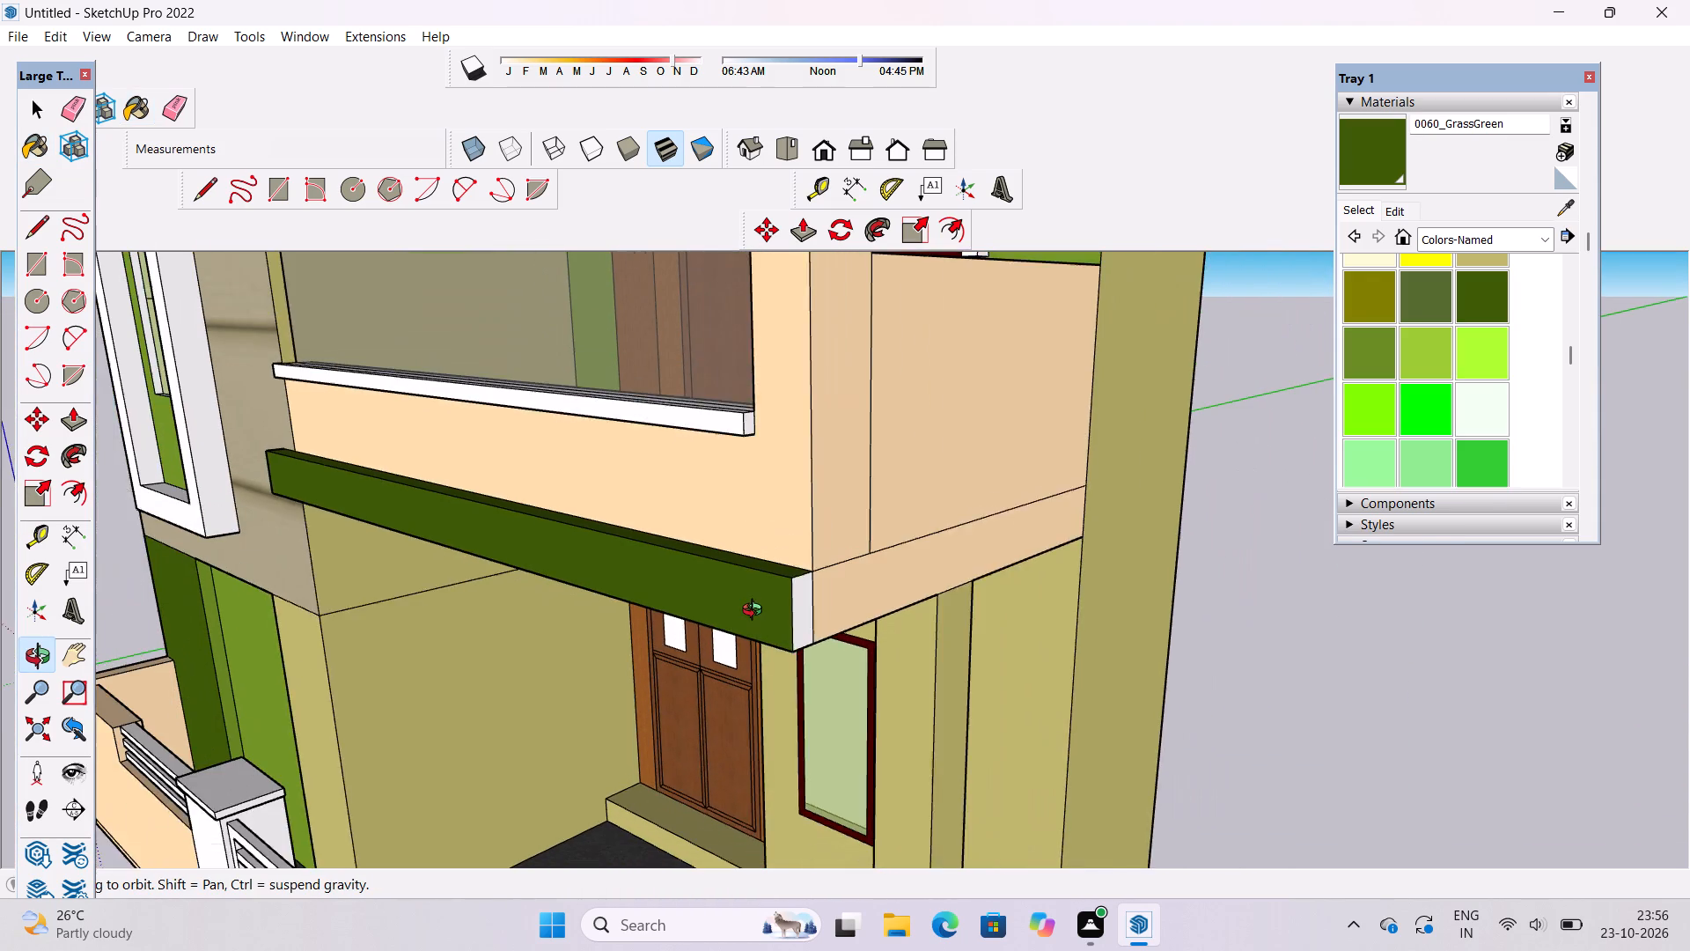
left_click_drag(773, 606, 785, 627, "shift")
left_click(1364, 156)
scroll(761, 698, "up", 6)
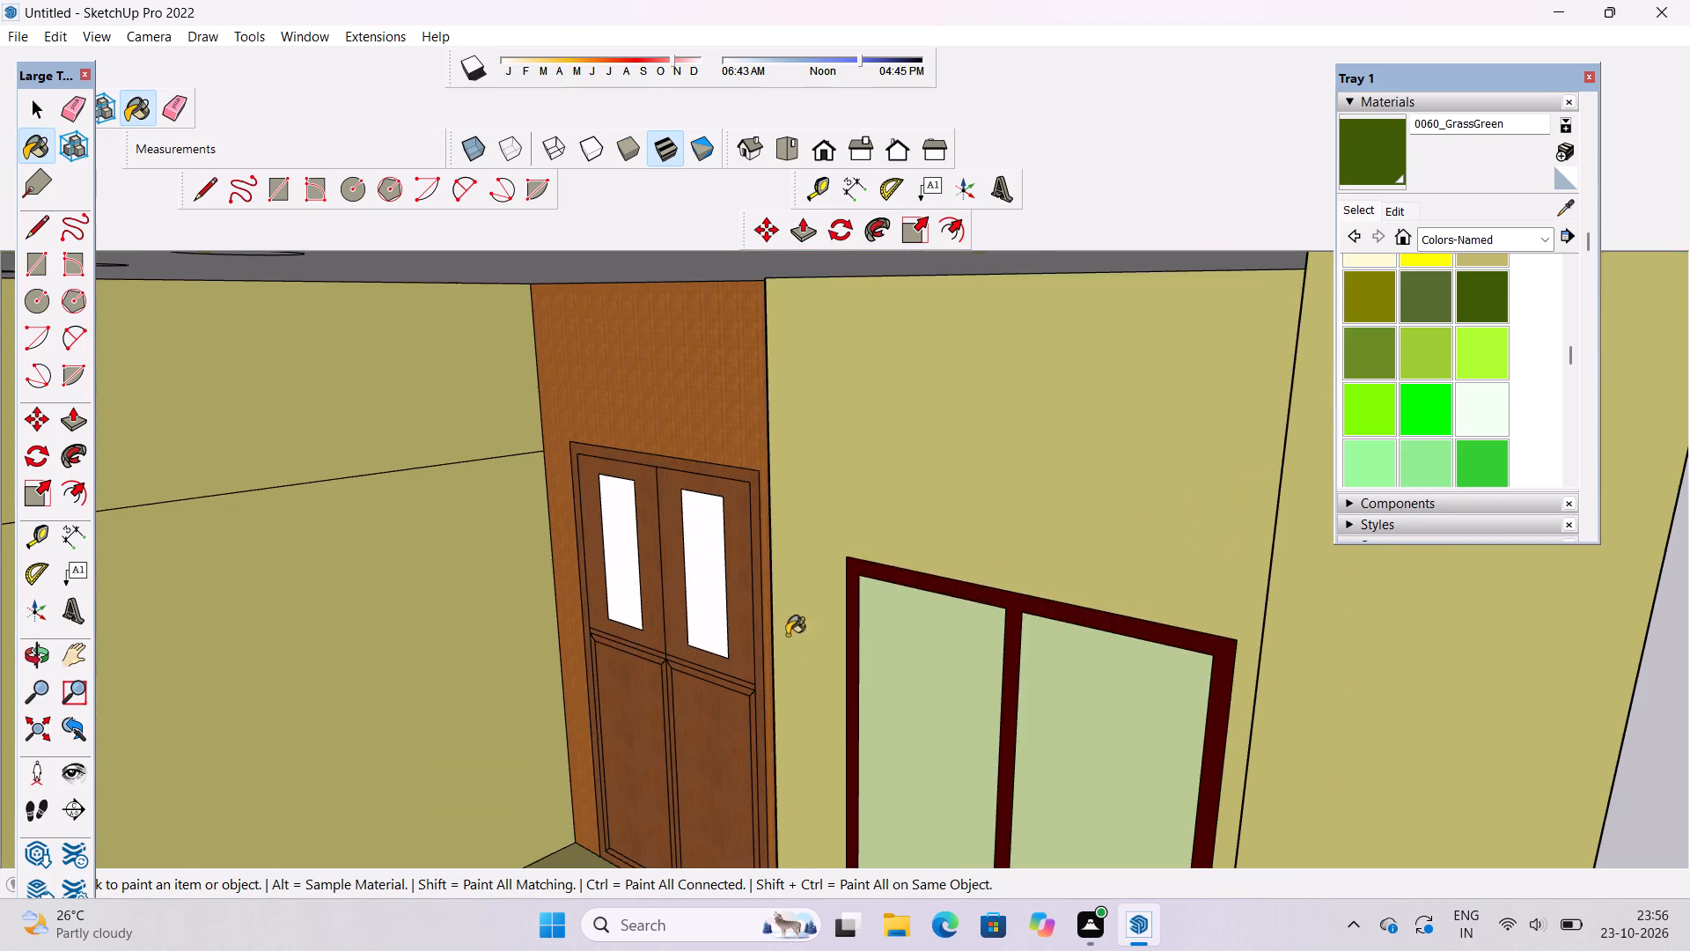
scroll(775, 665, "down", 6)
left_click(836, 585)
scroll(886, 634, "down", 6)
key("o")
left_click_drag(659, 656, 993, 642)
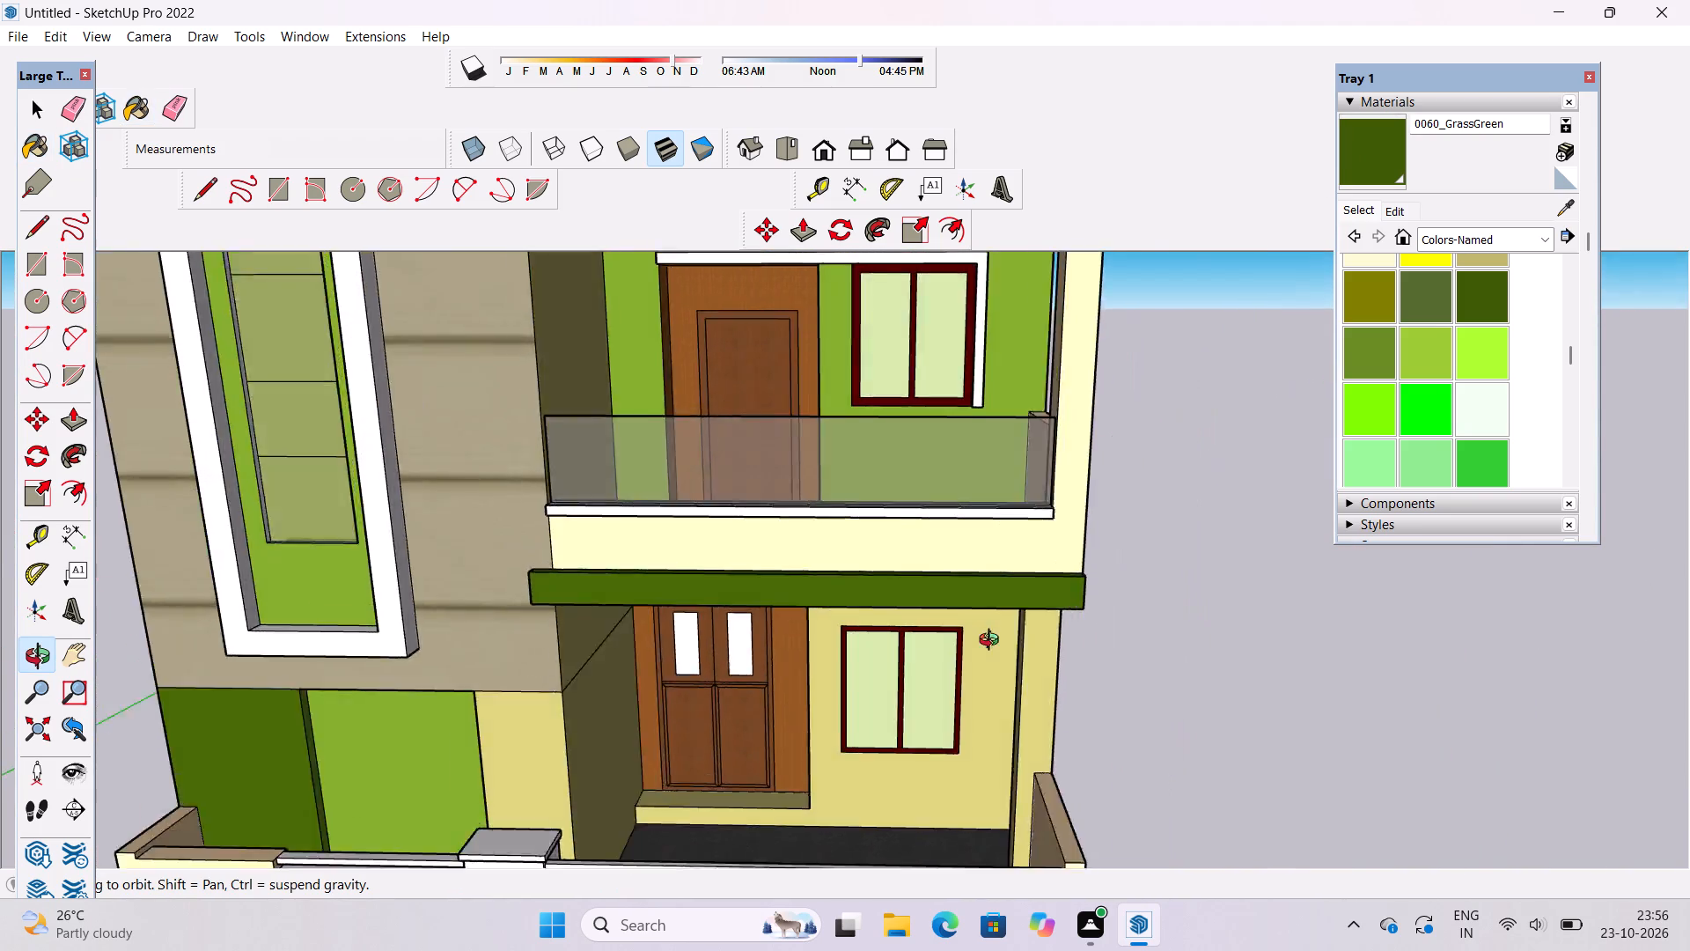
left_click_drag(993, 642, 1273, 602)
left_click_drag(819, 653, 762, 776, "shift")
left_click_drag(760, 775, 754, 556)
left_click_drag(754, 555, 771, 697)
left_click(1349, 154)
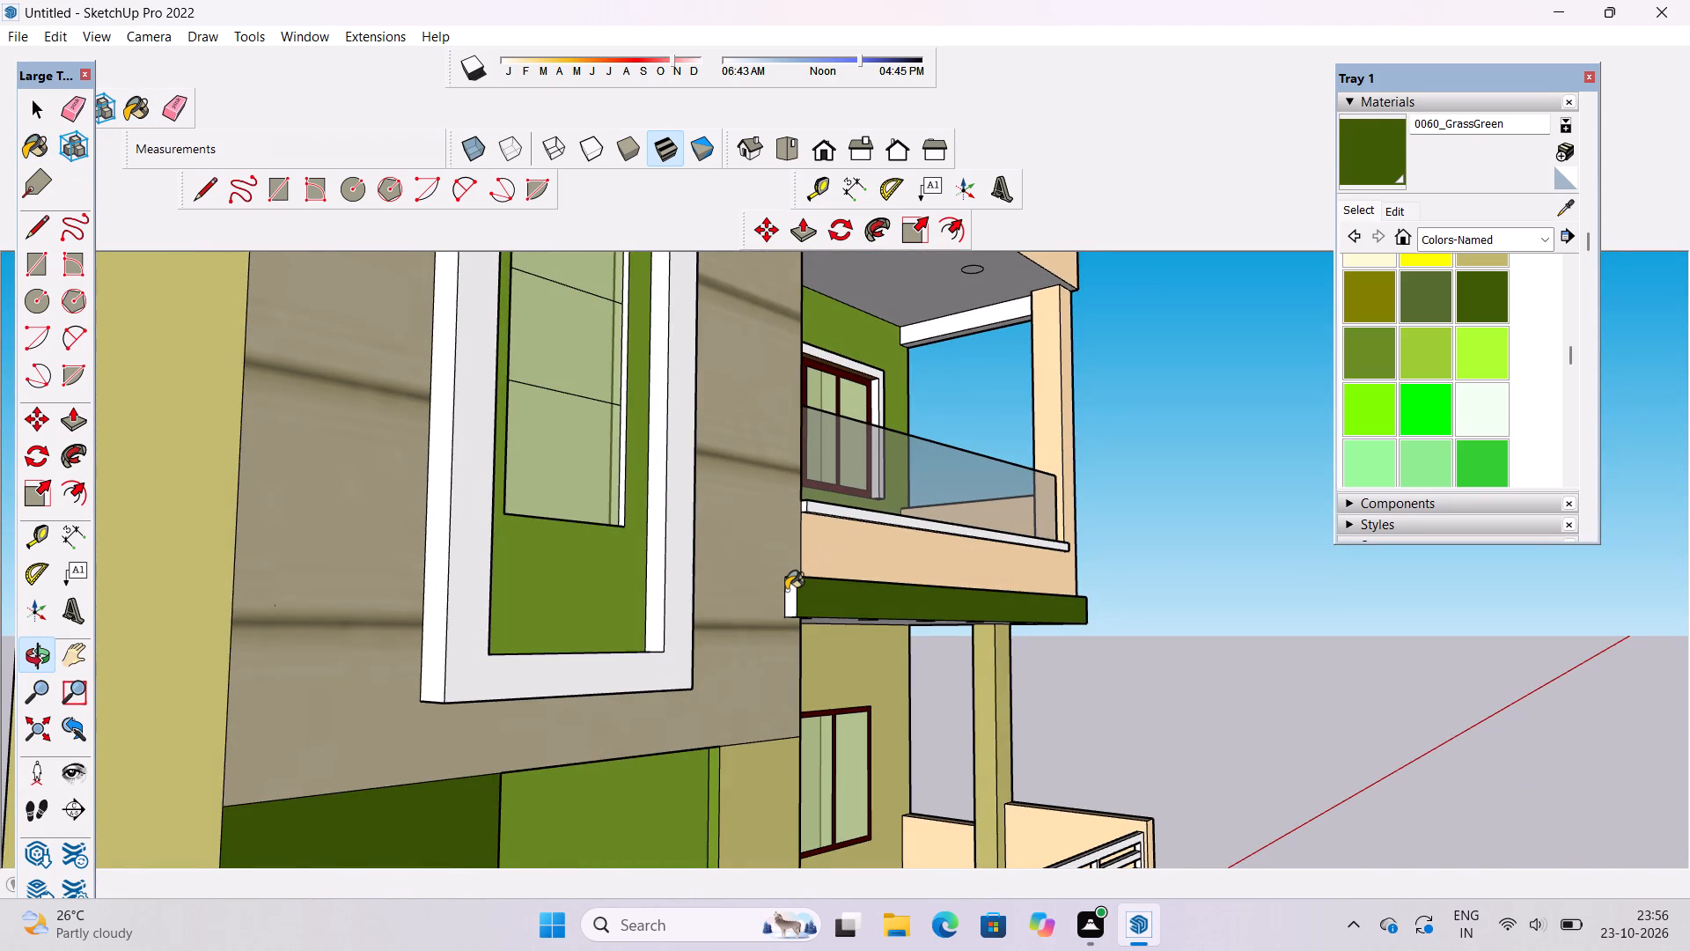
left_click(786, 591)
scroll(783, 784, "down", 6)
scroll(782, 700, "up", 12)
left_click(797, 630)
scroll(770, 715, "down", 3)
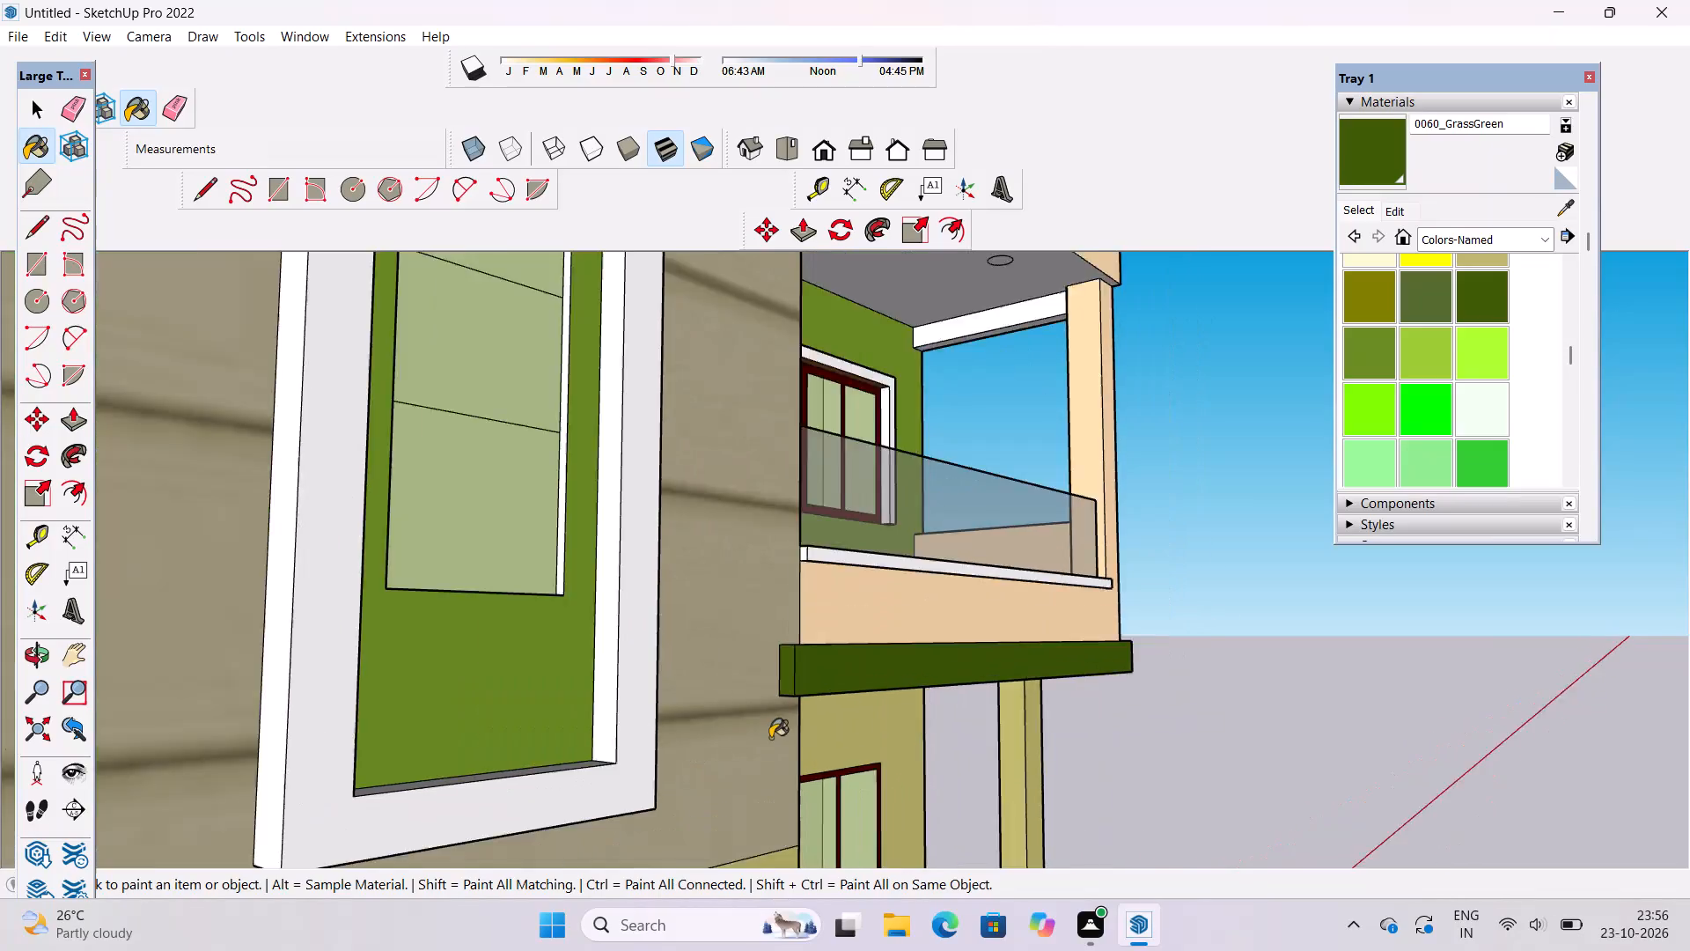
Paint the underside lip and the unpainted outer side face of the tower's roof slab with 0060_GrassGreen.
scroll(770, 738, "down", 20)
scroll(770, 738, "down", 2)
scroll(681, 441, "up", 10)
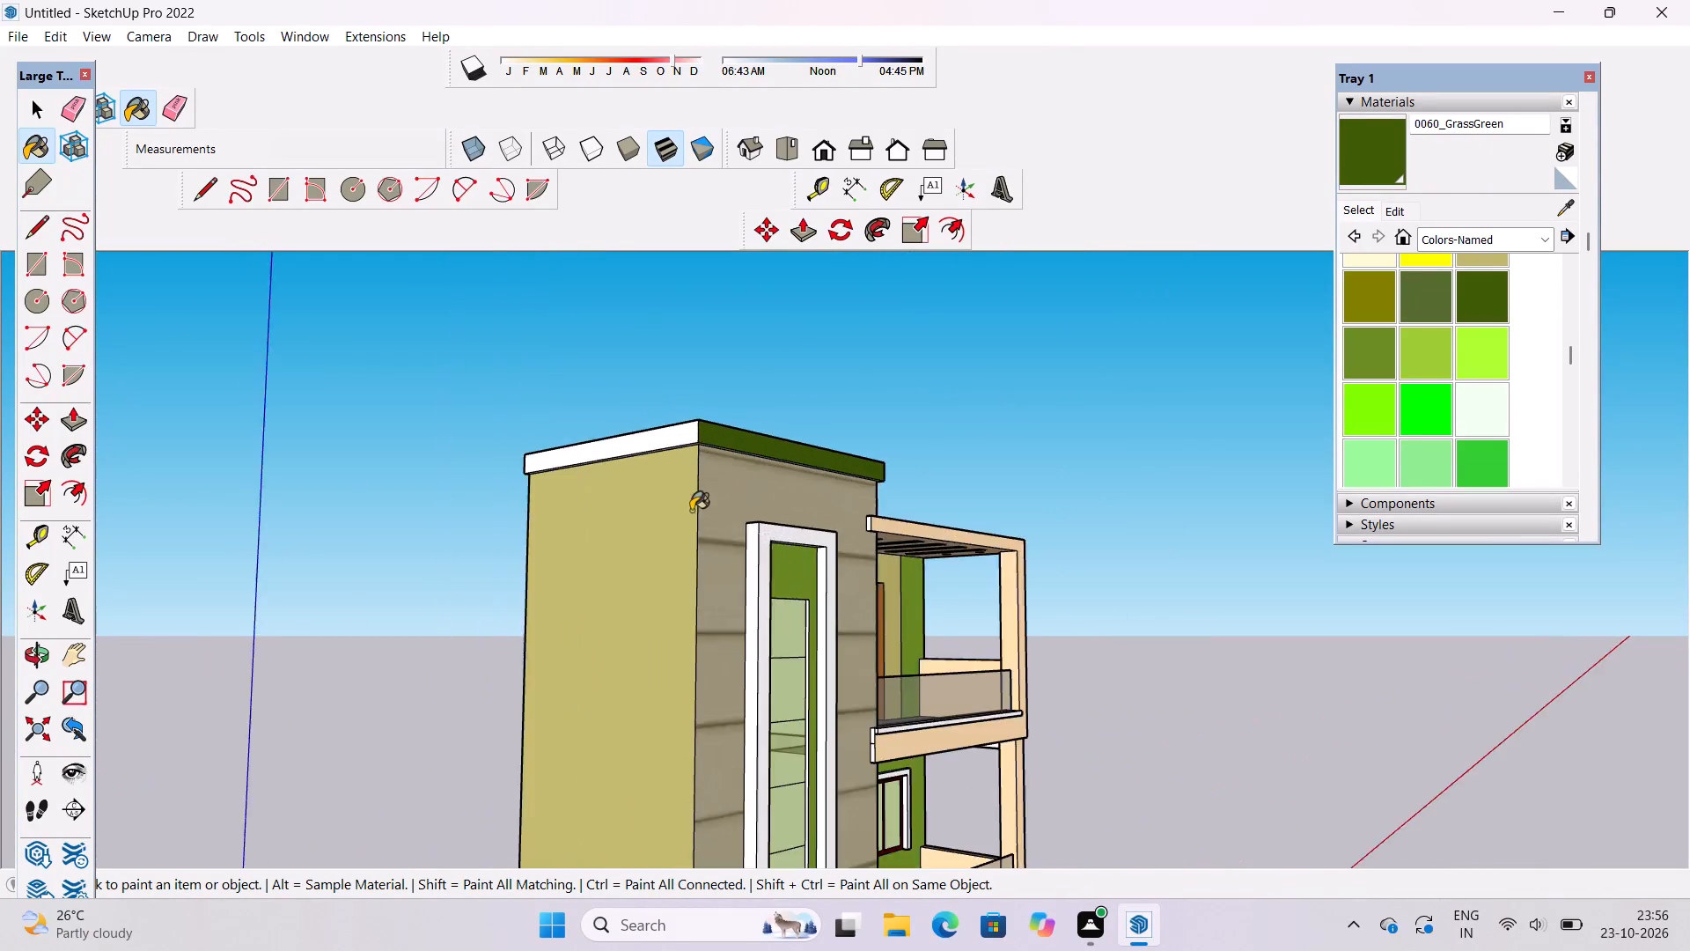
scroll(691, 511, "up", 20)
scroll(691, 511, "up", 3)
left_click(653, 335)
left_click(612, 313)
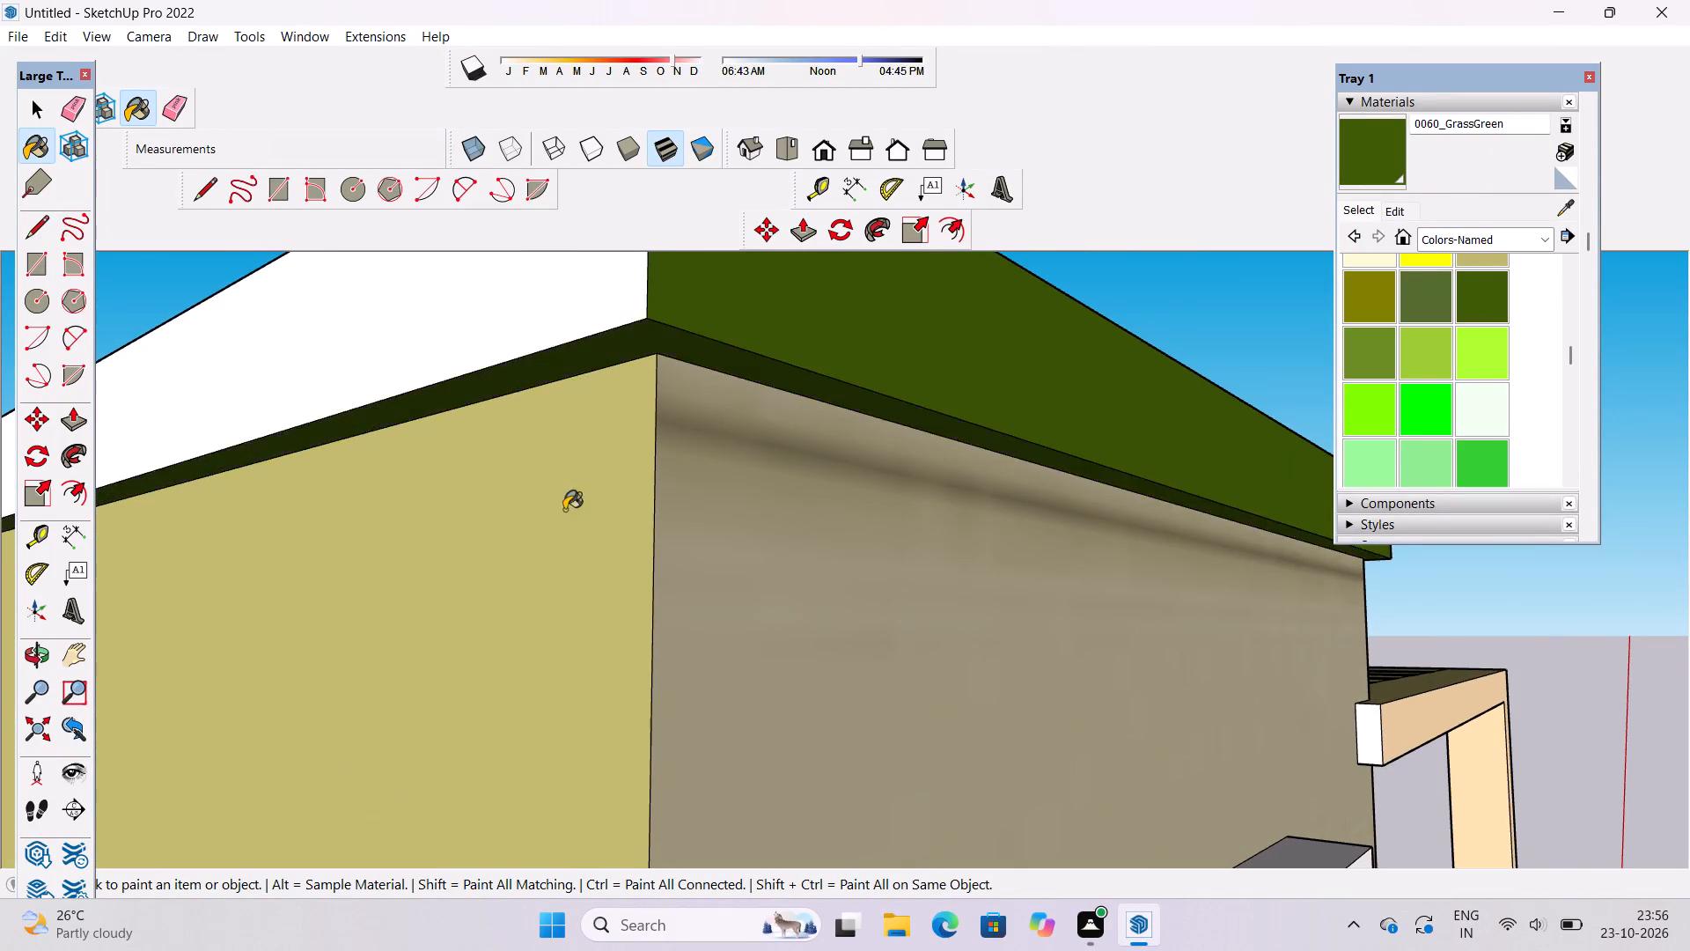
Paint the unpainted rear face of the tower's roof slab edge with 0060_GrassGreen.
scroll(543, 615, "down", 13)
key("o")
left_click_drag(810, 578, 251, 696)
scroll(345, 664, "down", 6)
left_click_drag(566, 682, 192, 736)
left_click_drag(581, 665, 575, 664)
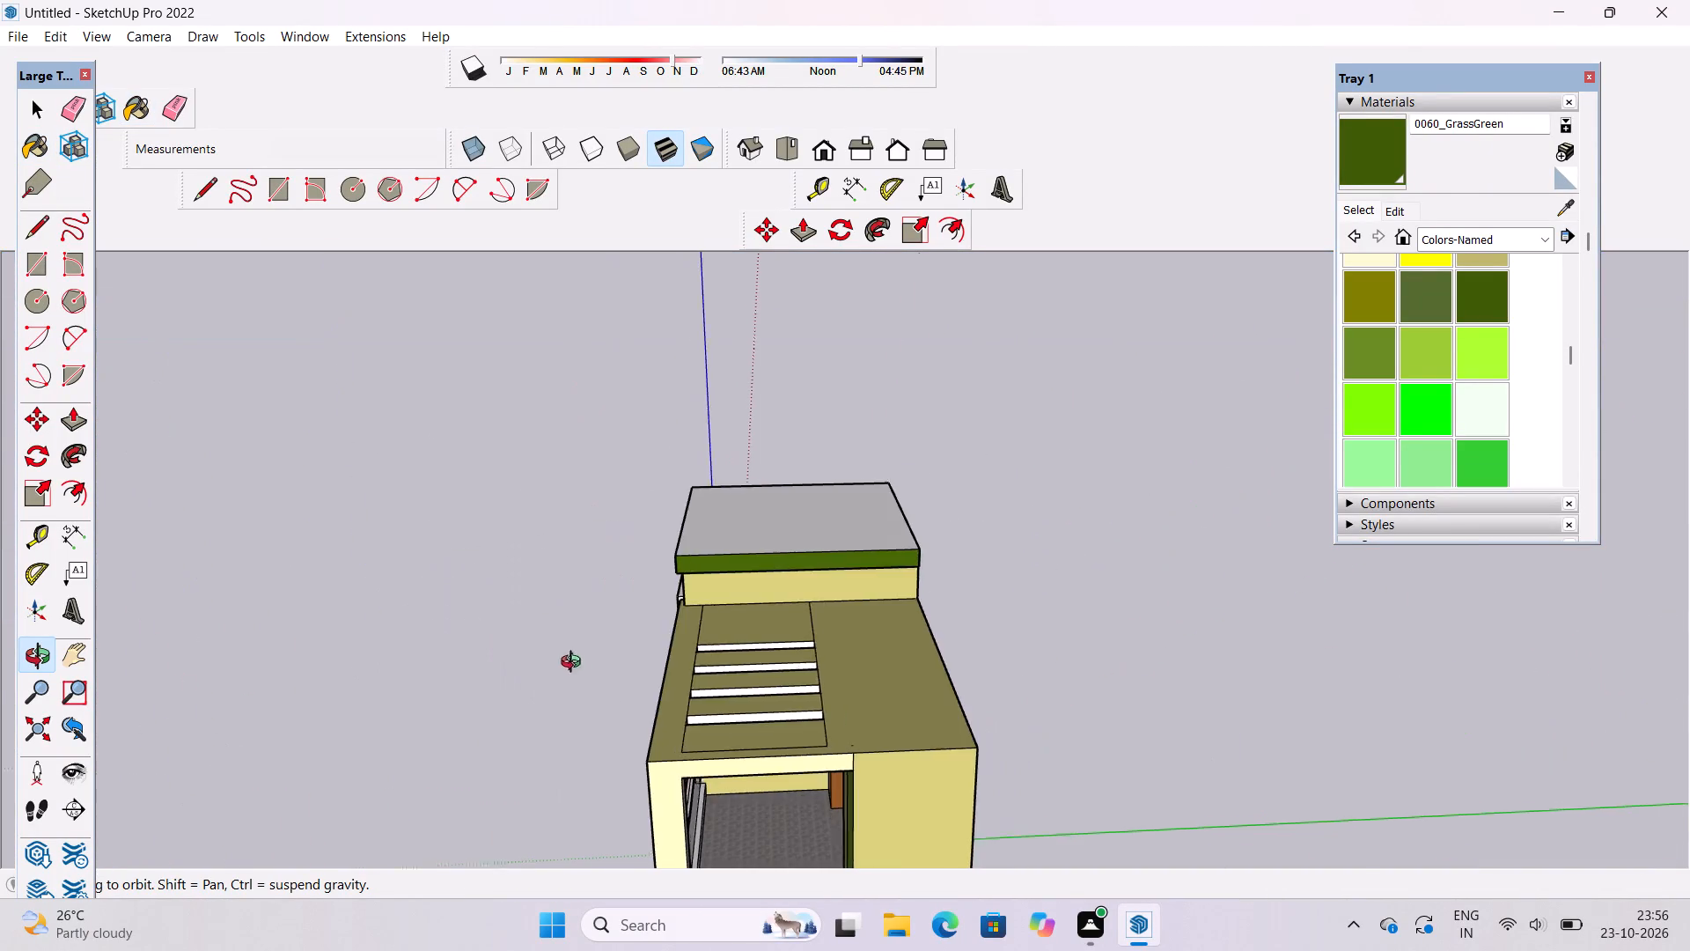
left_click_drag(575, 664, 425, 726)
left_click_drag(698, 711, 681, 505)
scroll(899, 584, "up", 20)
scroll(899, 584, "up", 3)
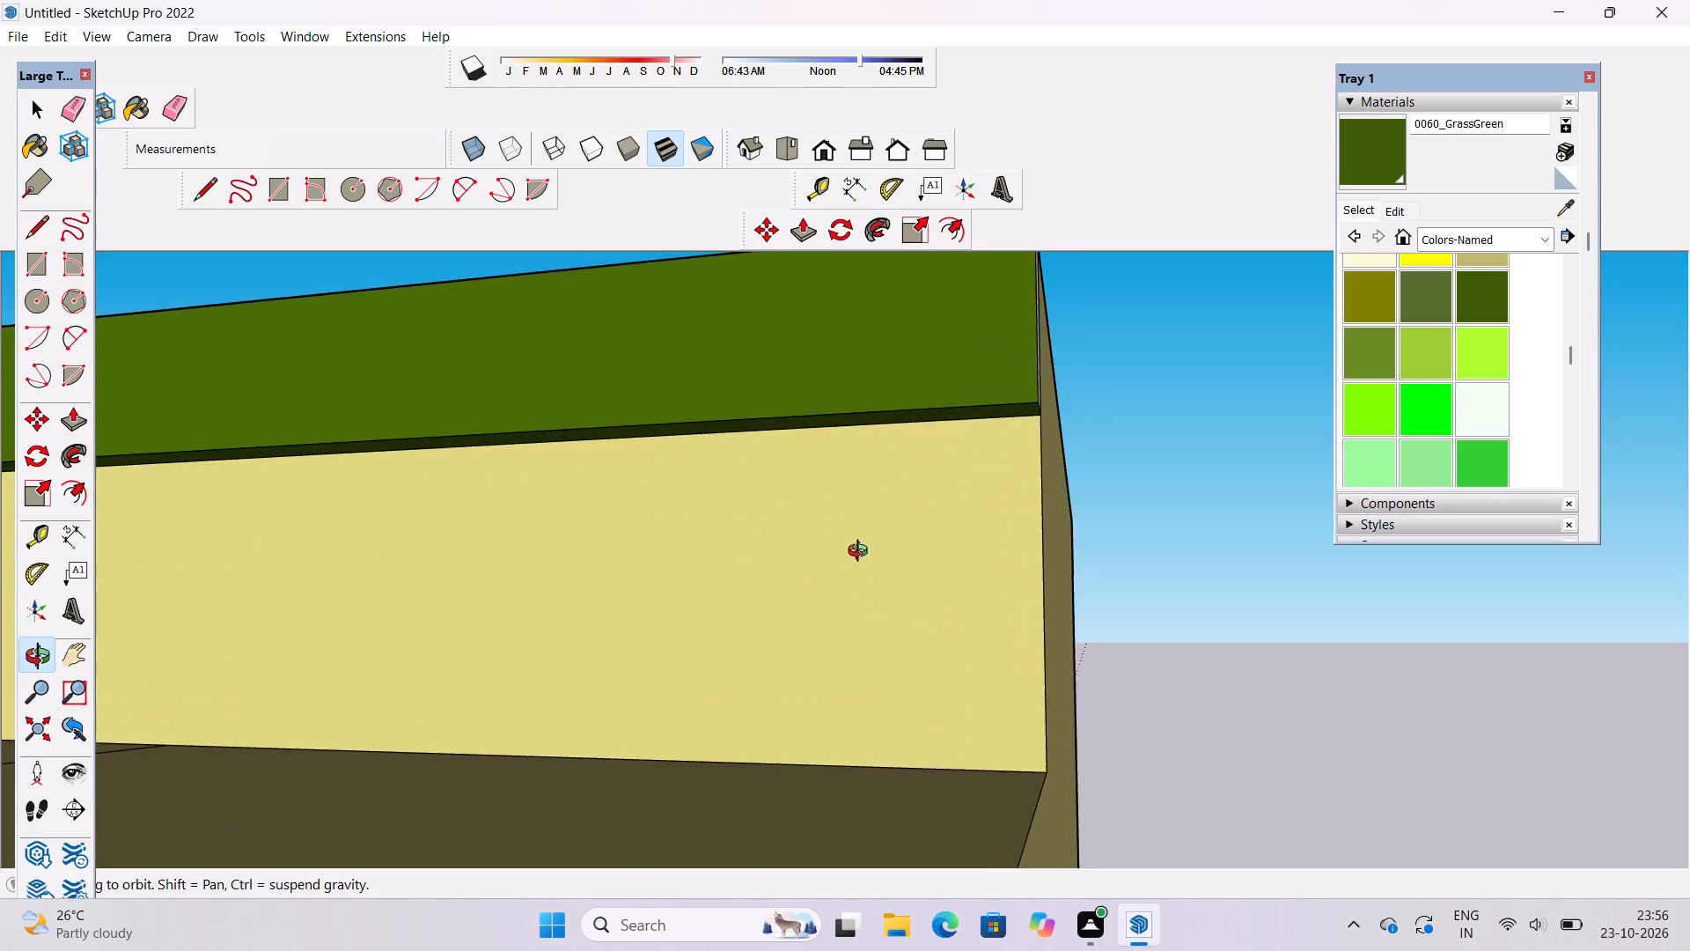
left_click_drag(854, 556, 640, 731, "shift")
left_click_drag(893, 596, 829, 623)
left_click(1373, 159)
scroll(950, 390, "up", 6)
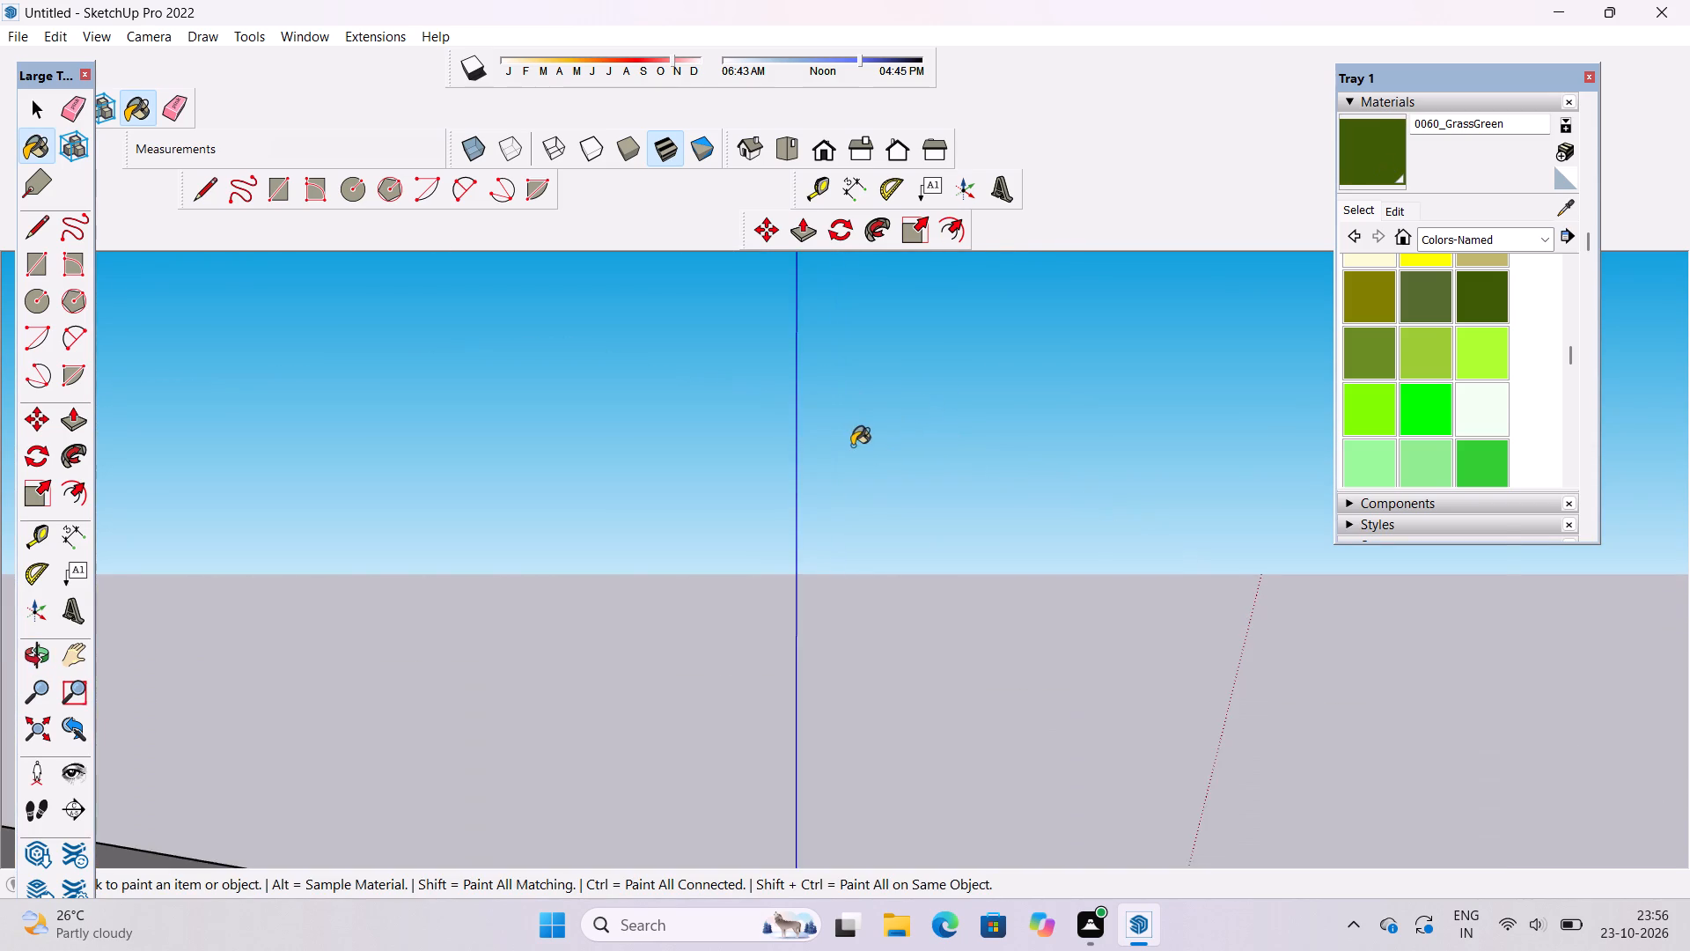
scroll(851, 446, "down", 6)
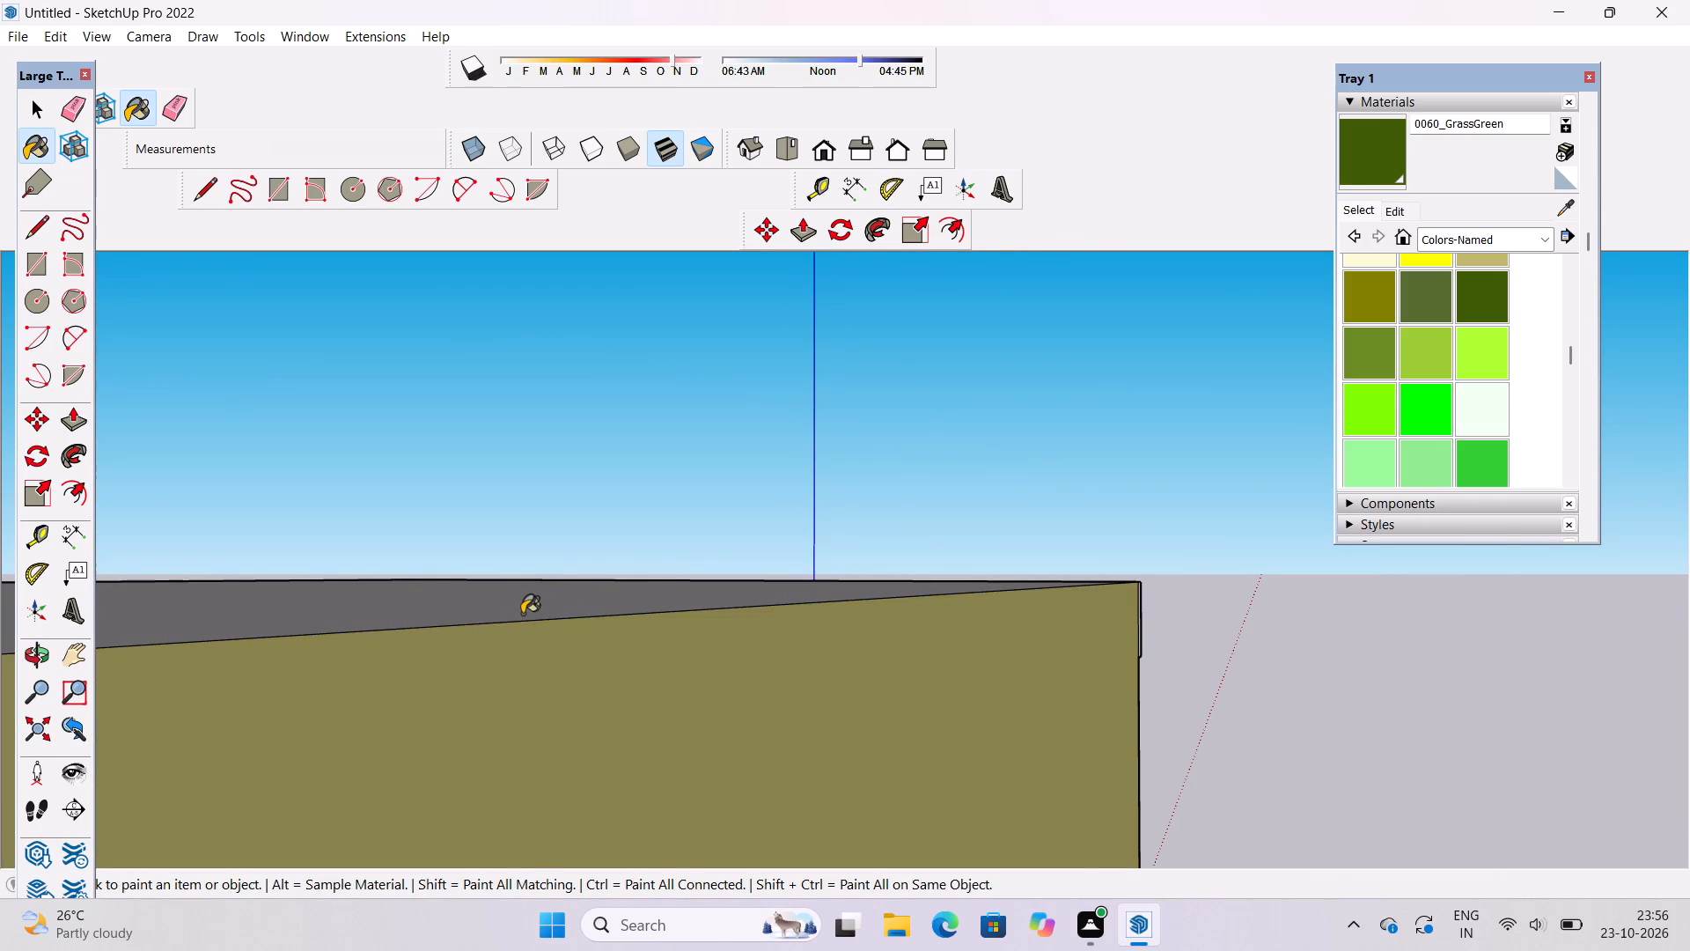
left_click(522, 614)
Examine the painted tower roof edge, pergola underside and overall front facade.
scroll(851, 501, "down", 12)
key("o")
left_click_drag(870, 494, 1382, 704)
left_click_drag(687, 737, 881, 296)
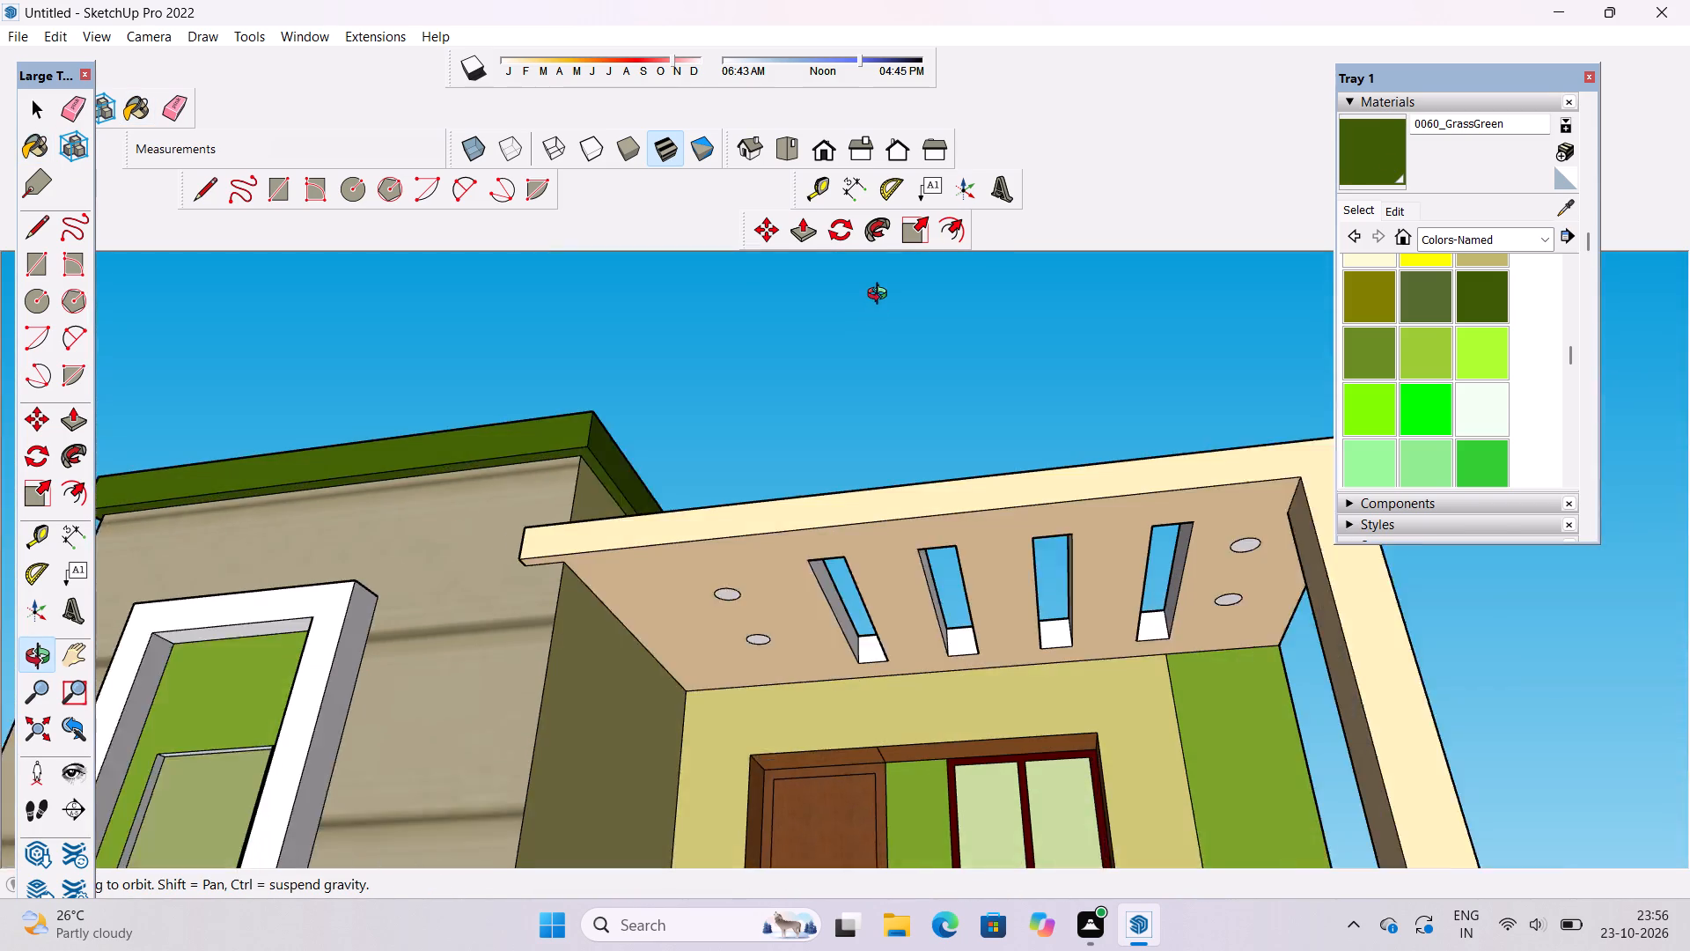
left_click_drag(881, 296, 883, 293)
scroll(754, 446, "down", 6)
left_click_drag(614, 496, 740, 435, "shift")
scroll(746, 422, "down", 11, "shift")
left_click_drag(752, 503, 815, 709)
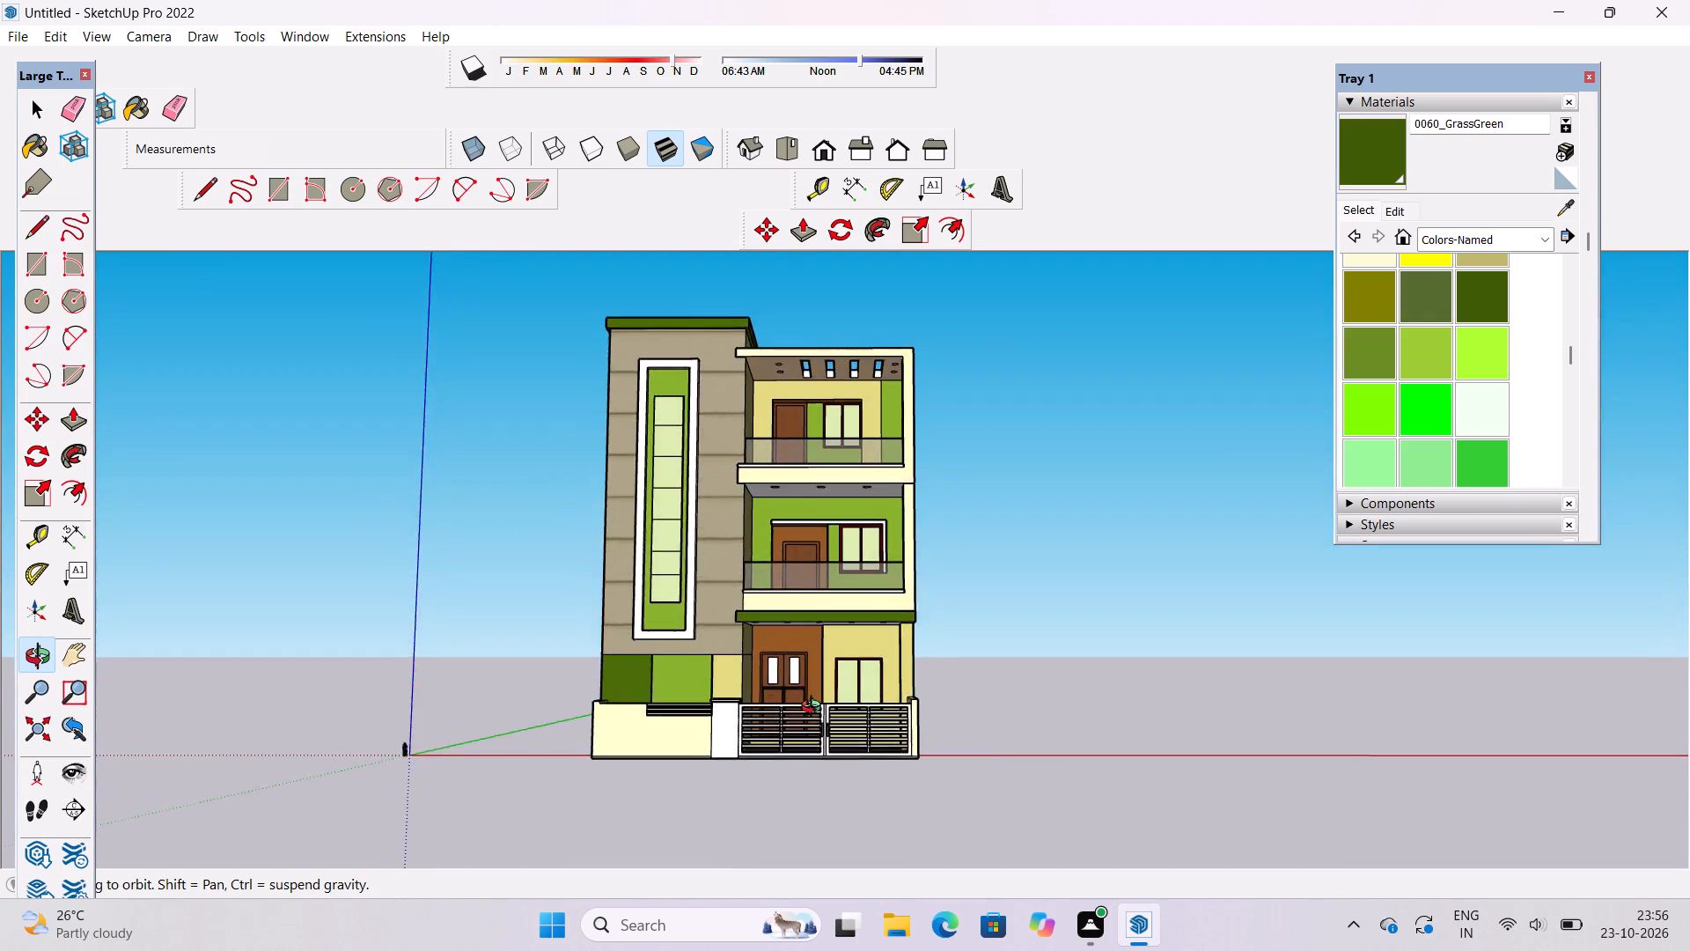
left_click_drag(807, 690, 753, 652)
left_click_drag(751, 651, 760, 678, "shift")
Paint the two glass panels of the ground-floor entrance door with Translucent Glass Gray from the Glass and Mirrors materials.
left_click(1441, 239)
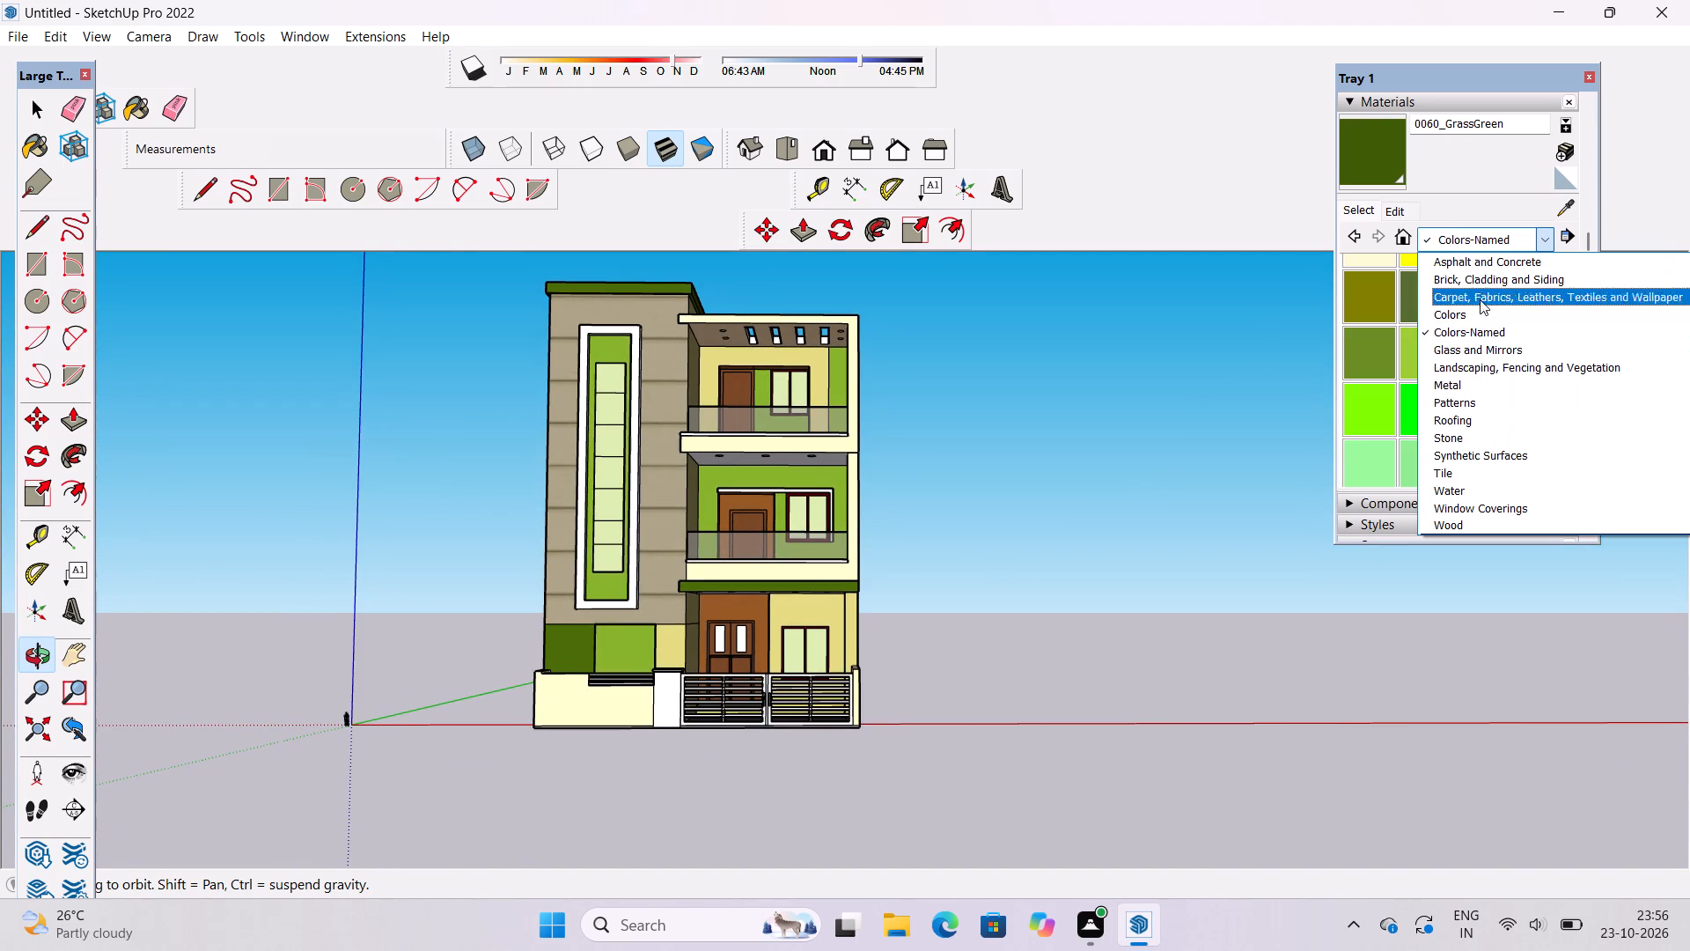
left_click(1477, 349)
left_click(1536, 344)
scroll(612, 718, "up", 8)
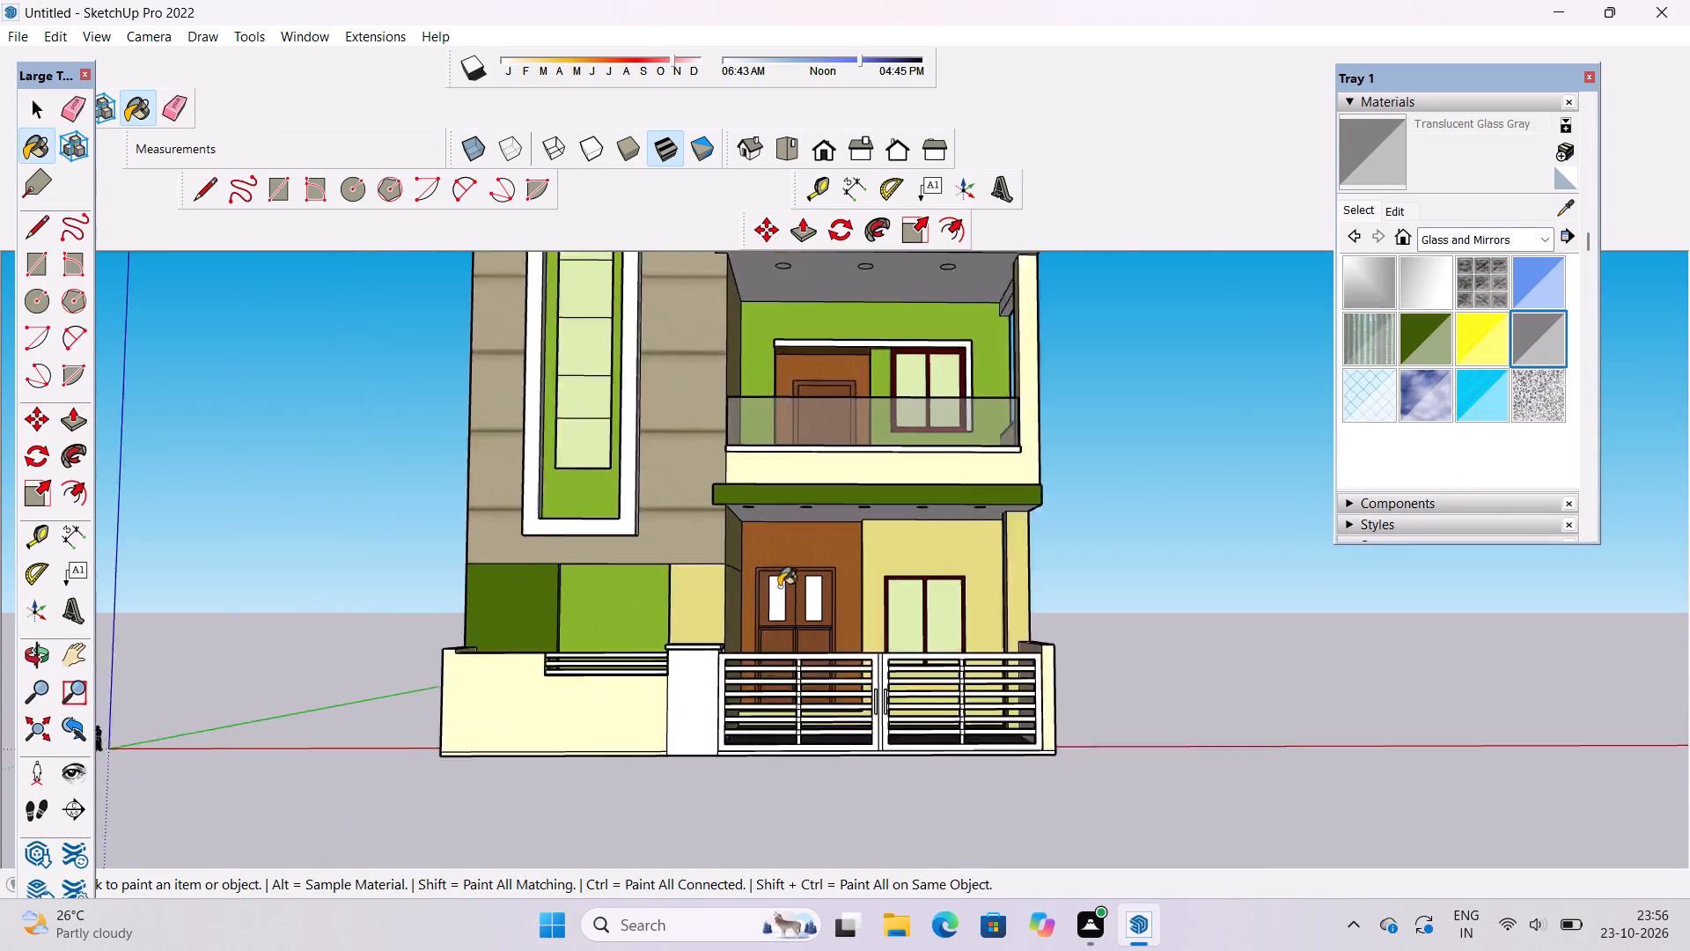
scroll(779, 586, "up", 3)
left_click(775, 588)
left_click(832, 593)
scroll(853, 569, "down", 11)
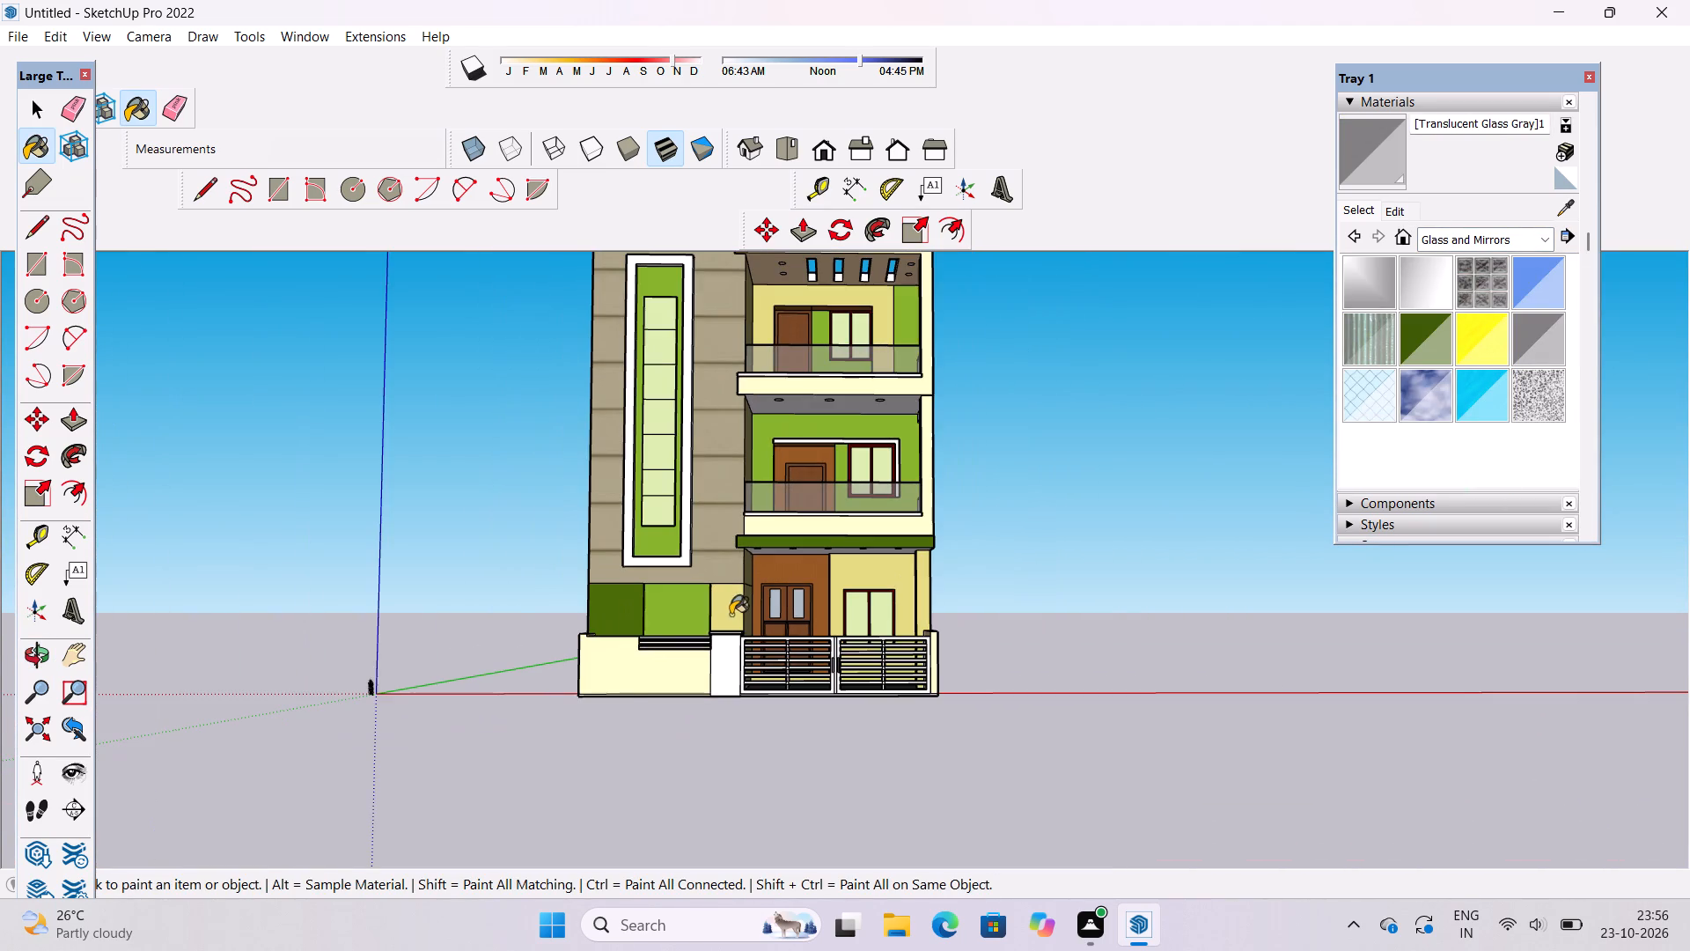
Paint the ceilings over the ground-floor porch and the first-floor balcony with Wood Cherry Original from the Wood materials.
key("o")
left_click_drag(775, 601, 775, 676)
scroll(776, 675, "down", 3)
left_click_drag(812, 672, 764, 697, "shift")
left_click_drag(768, 696, 790, 485)
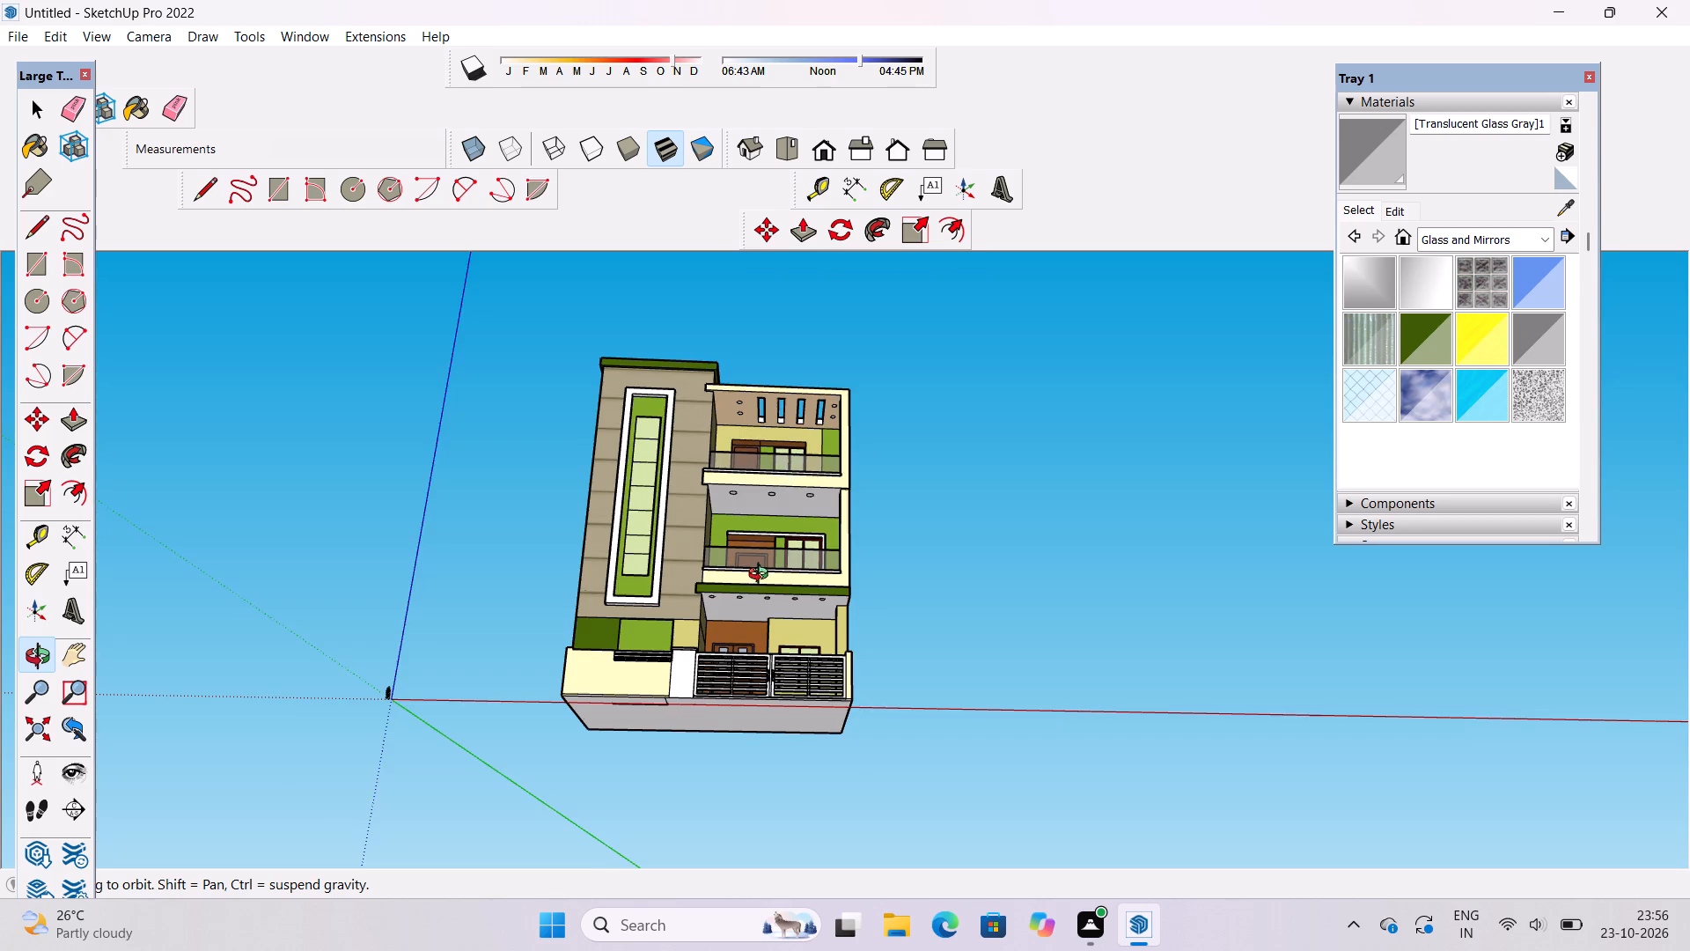
scroll(762, 576, "up", 3)
left_click_drag(787, 595, 922, 594, "shift")
left_click_drag(894, 595, 871, 595)
left_click(1427, 232)
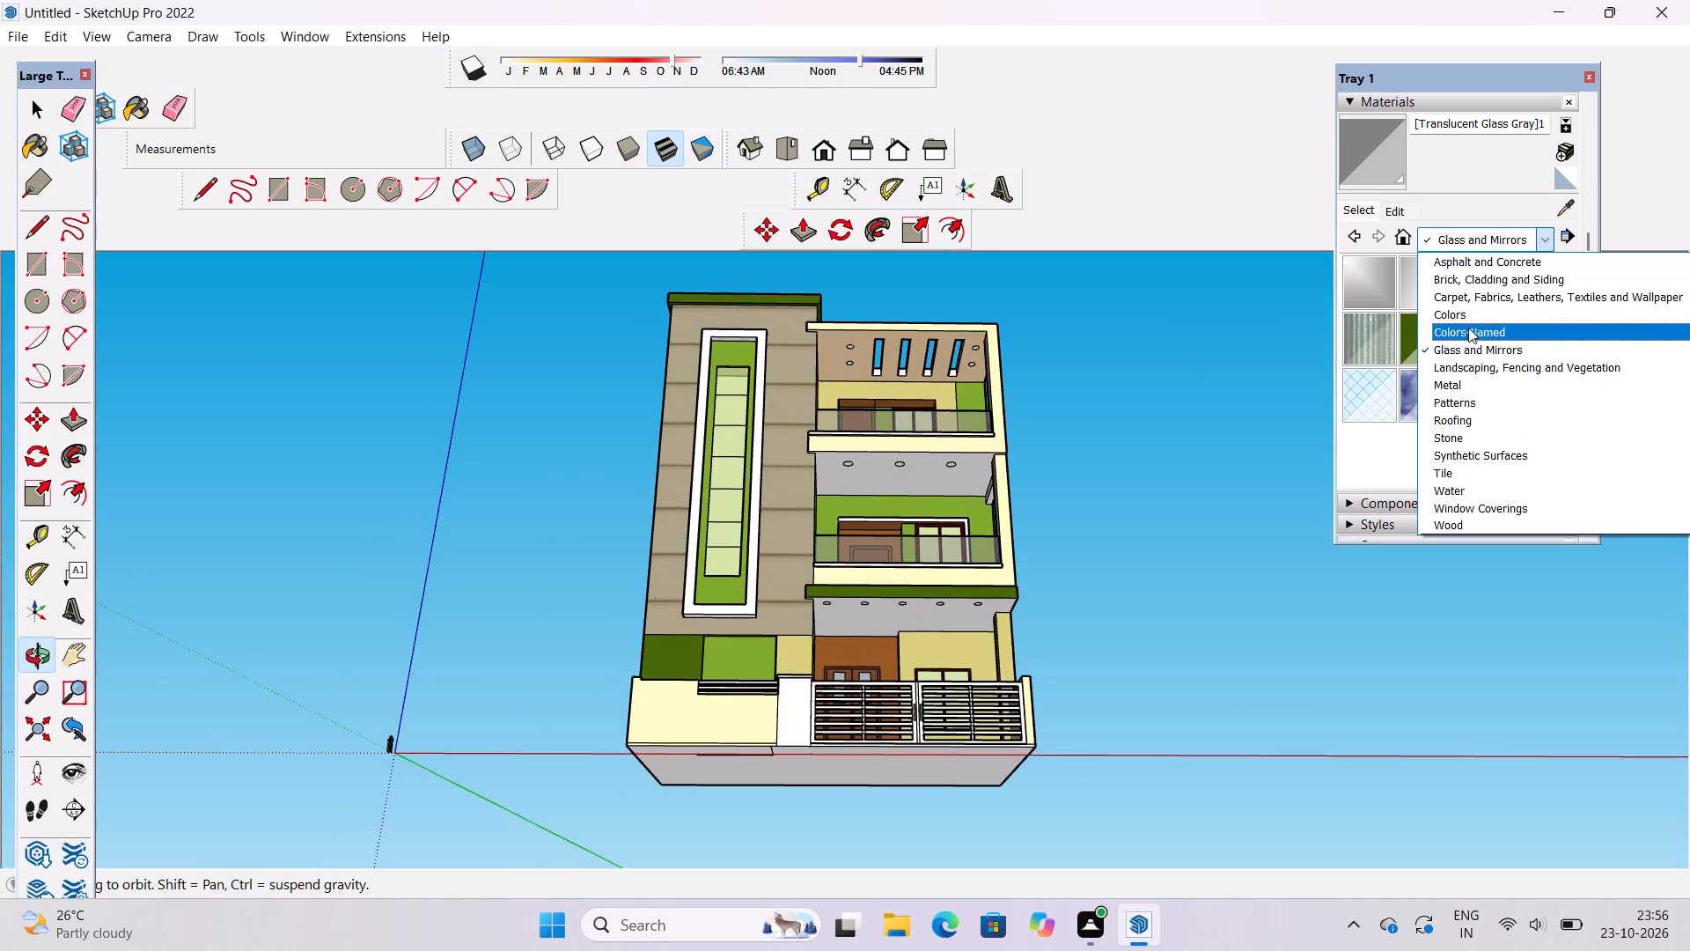
left_click(1462, 525)
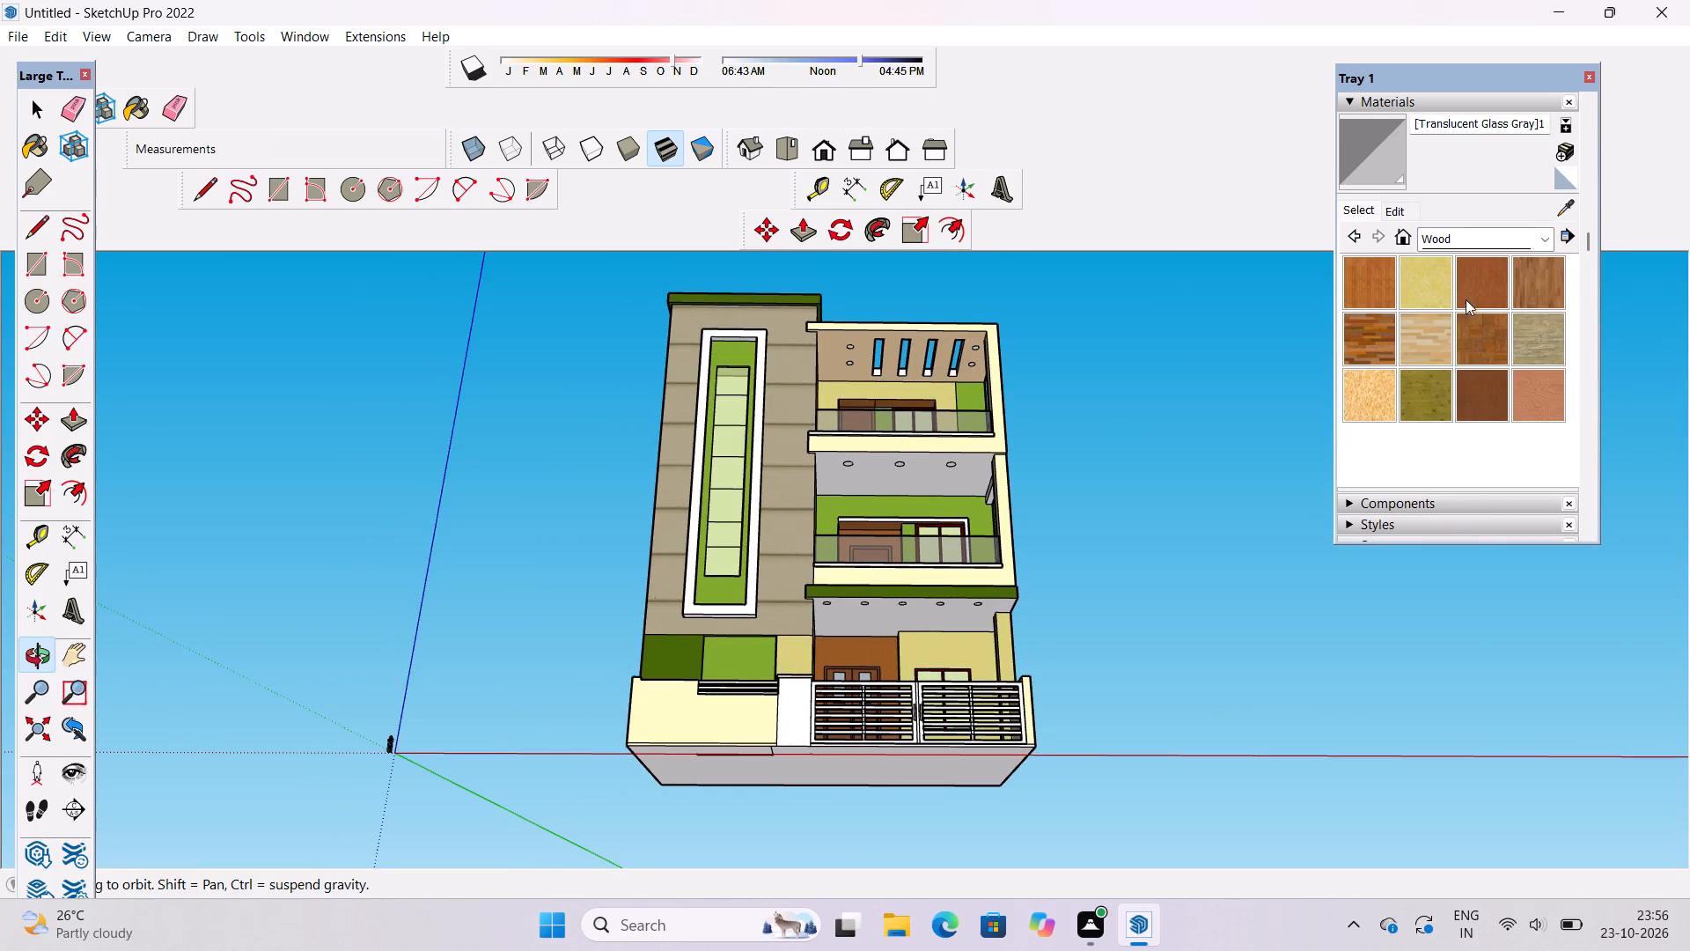
left_click(1478, 276)
left_click(924, 608)
left_click(926, 479)
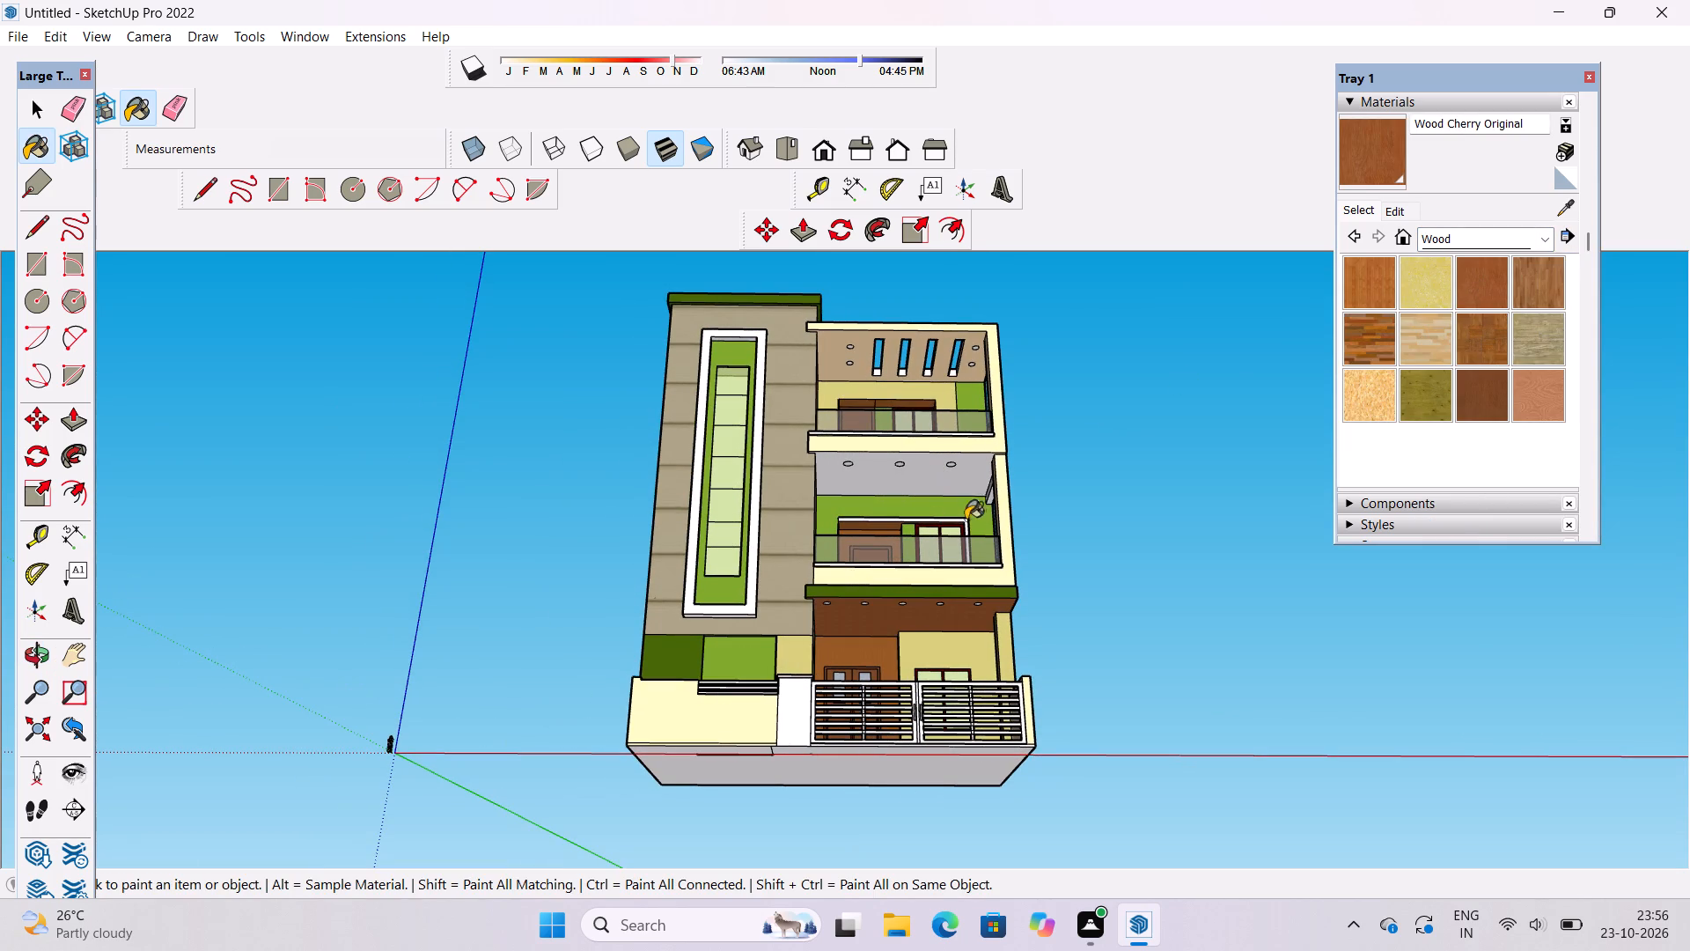
Examine the finished house from above and from the front, ending on a full front view.
key("o")
left_click_drag(886, 541, 915, 852)
left_click_drag(956, 590, 878, 634, "shift")
scroll(874, 643, "down", 4)
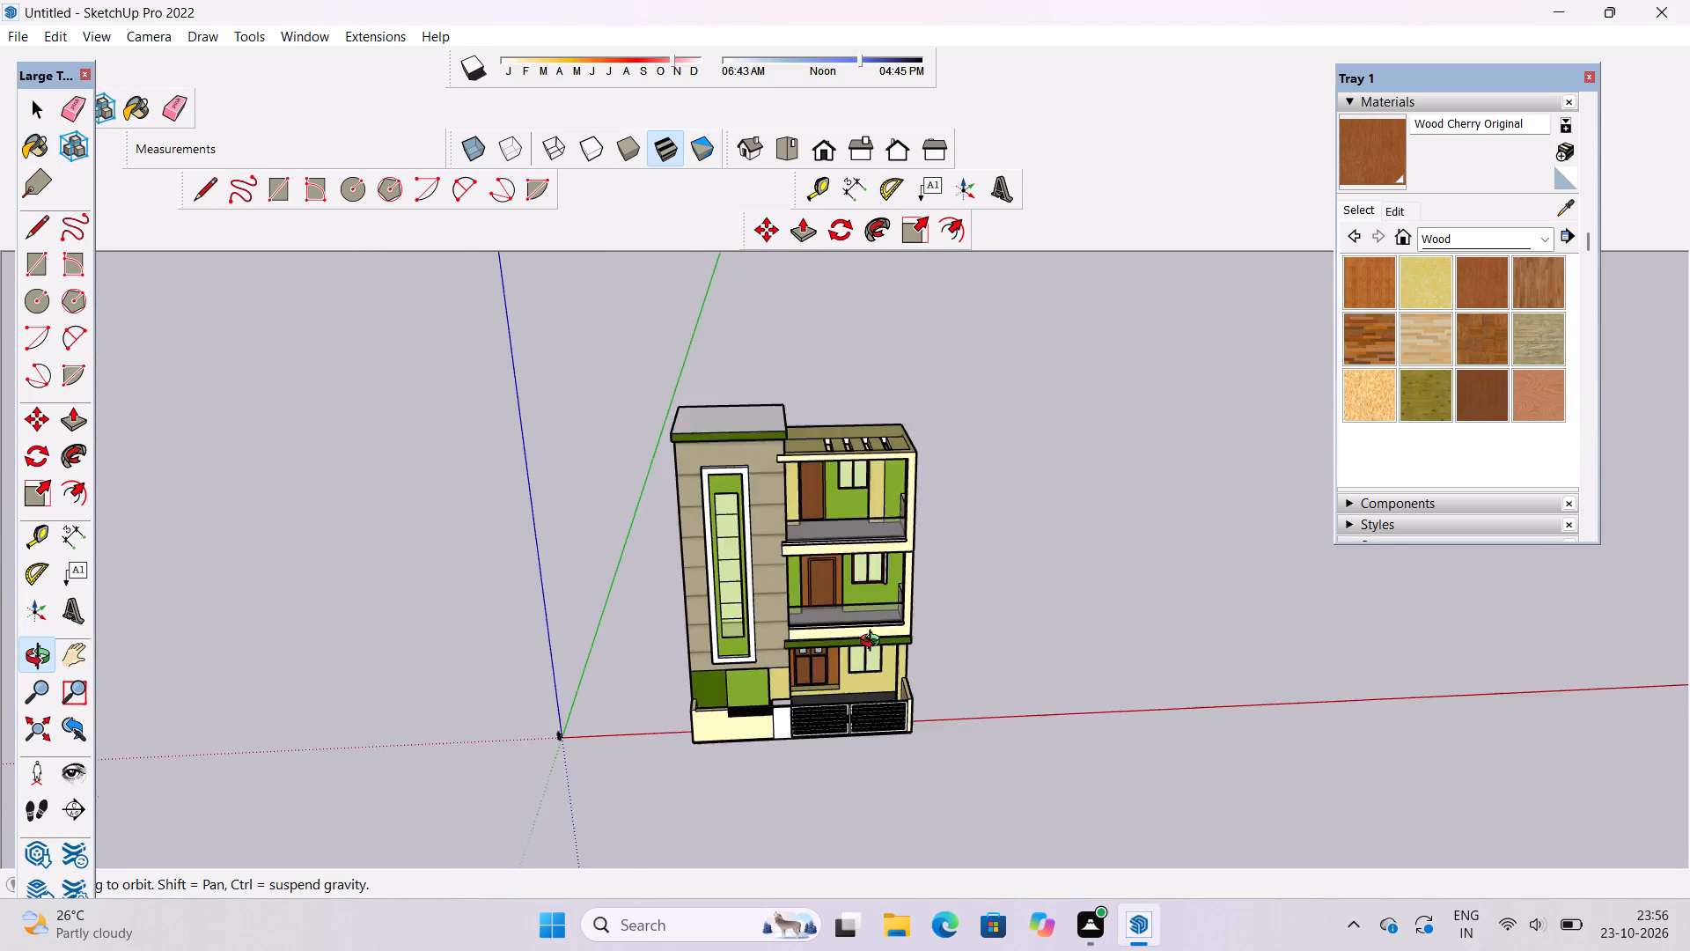
scroll(874, 643, "down", 1)
left_click_drag(803, 667, 736, 807)
left_click_drag(771, 759, 776, 712)
left_click_drag(777, 712, 825, 690)
scroll(832, 593, "up", 11)
left_click_drag(817, 545, 810, 644)
scroll(805, 626, "down", 6)
left_click_drag(824, 706, 825, 600, "shift")
left_click_drag(832, 667, 830, 536)
scroll(834, 475, "down", 7)
left_click_drag(789, 562, 771, 641, "shift")
left_click_drag(771, 660, 771, 571)
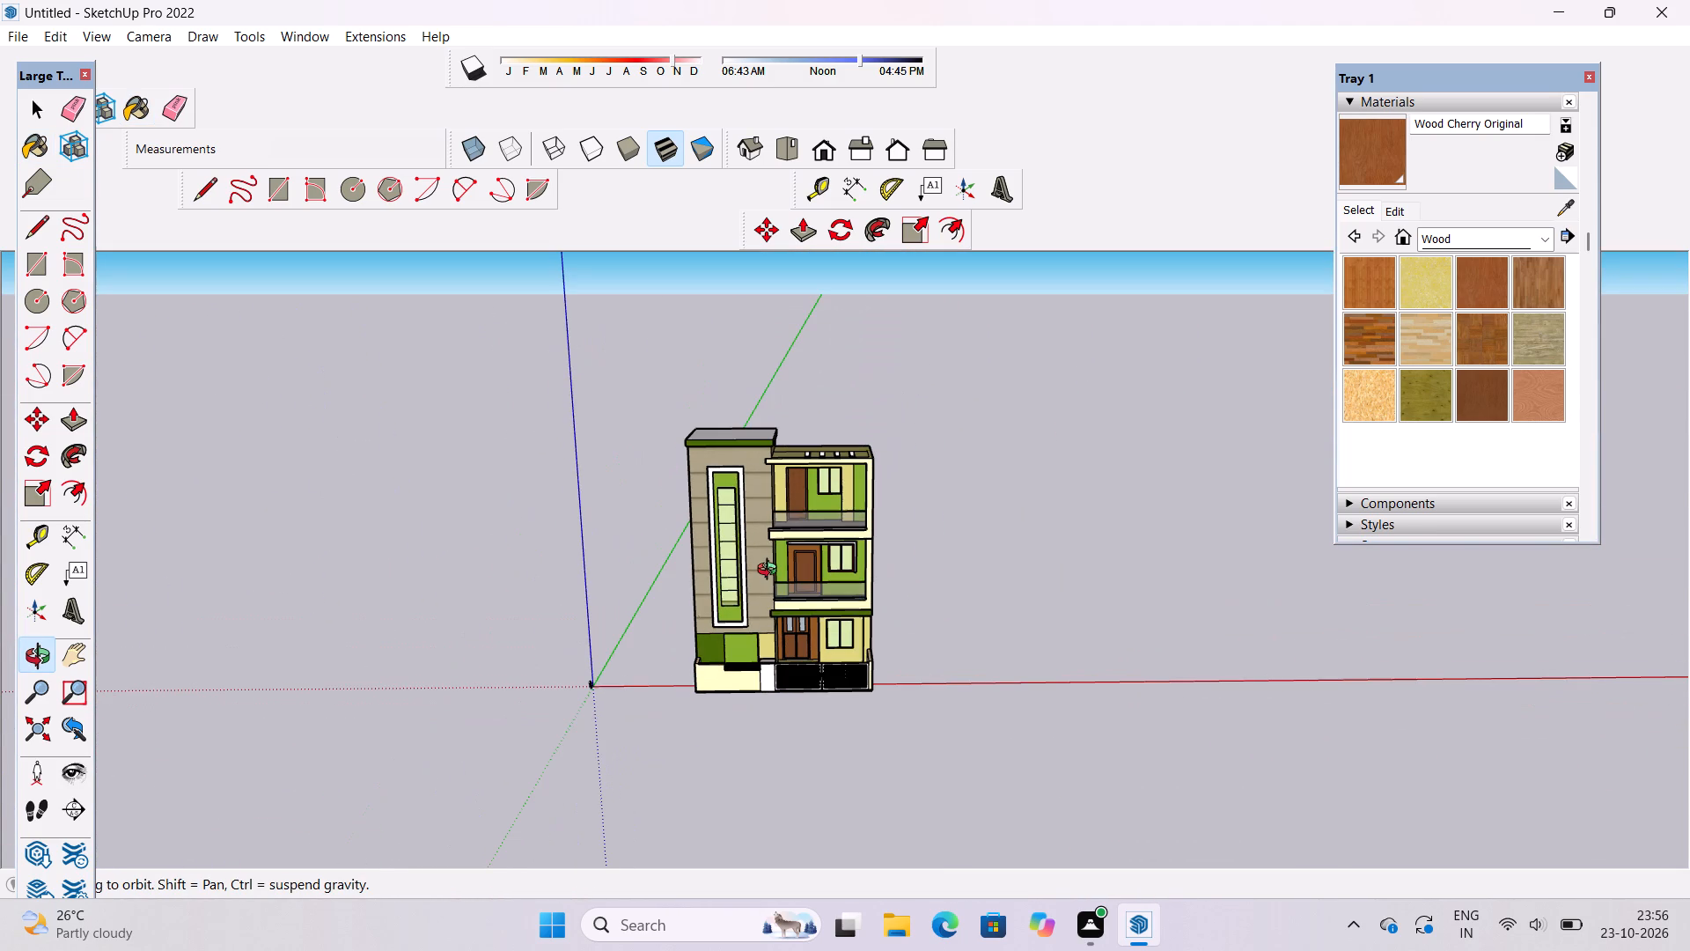
Save the model as 999 in the Downloads folder as a SketchUp model.
key("ctrl+s")
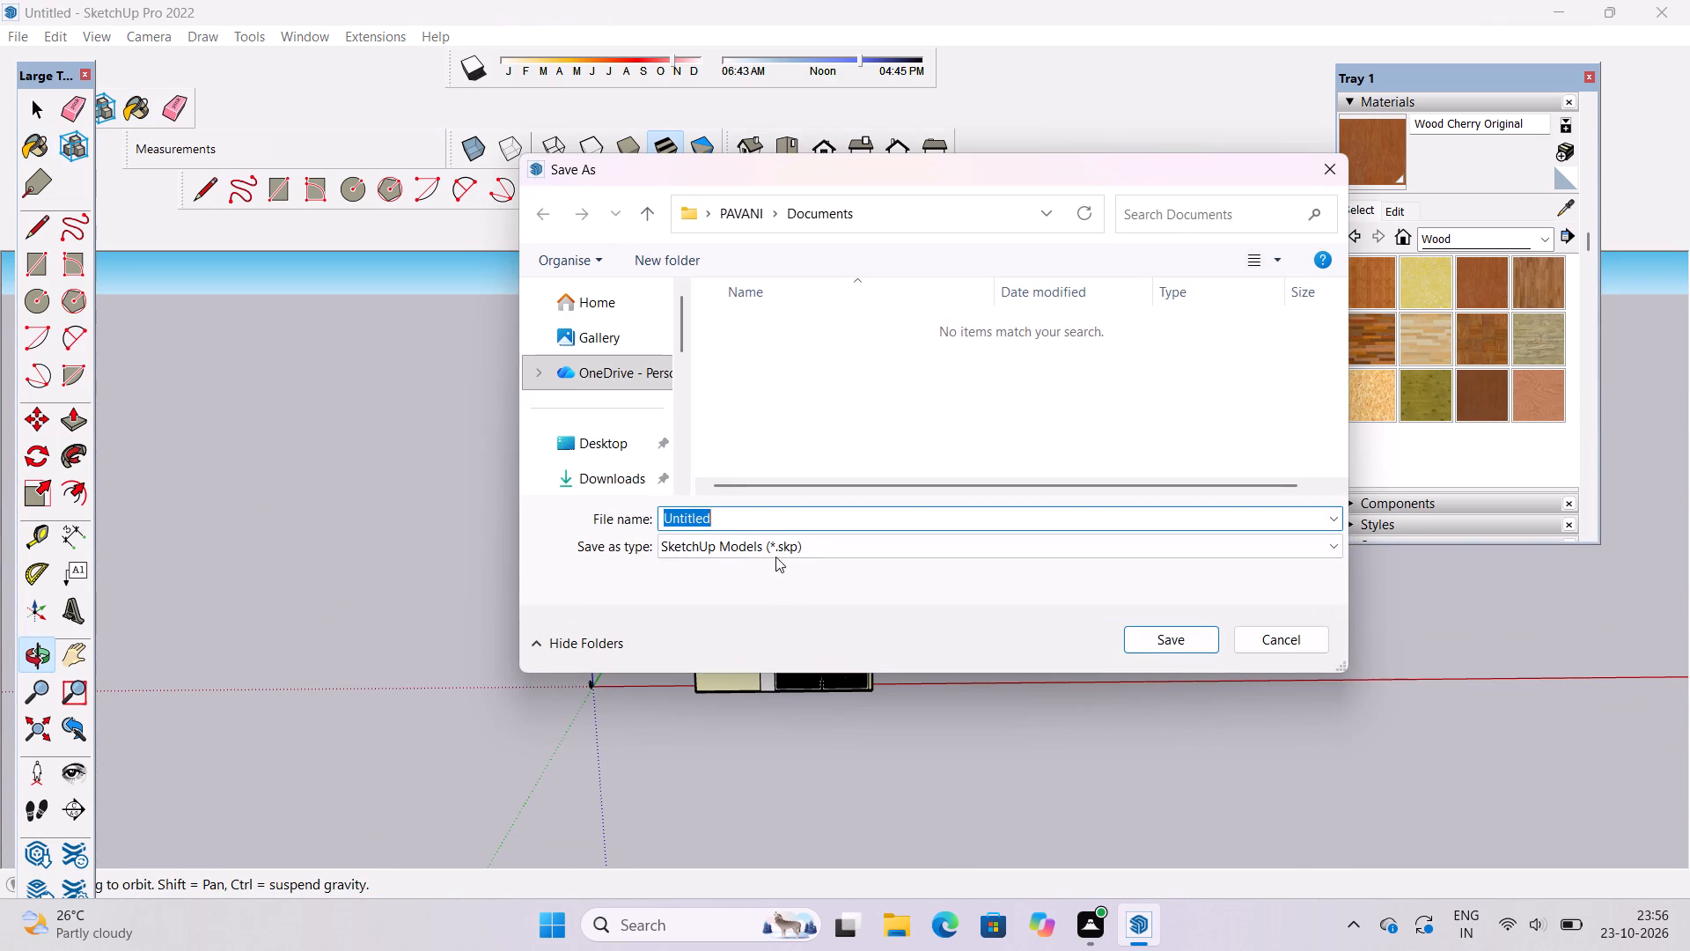
left_click(638, 471)
left_click(721, 514)
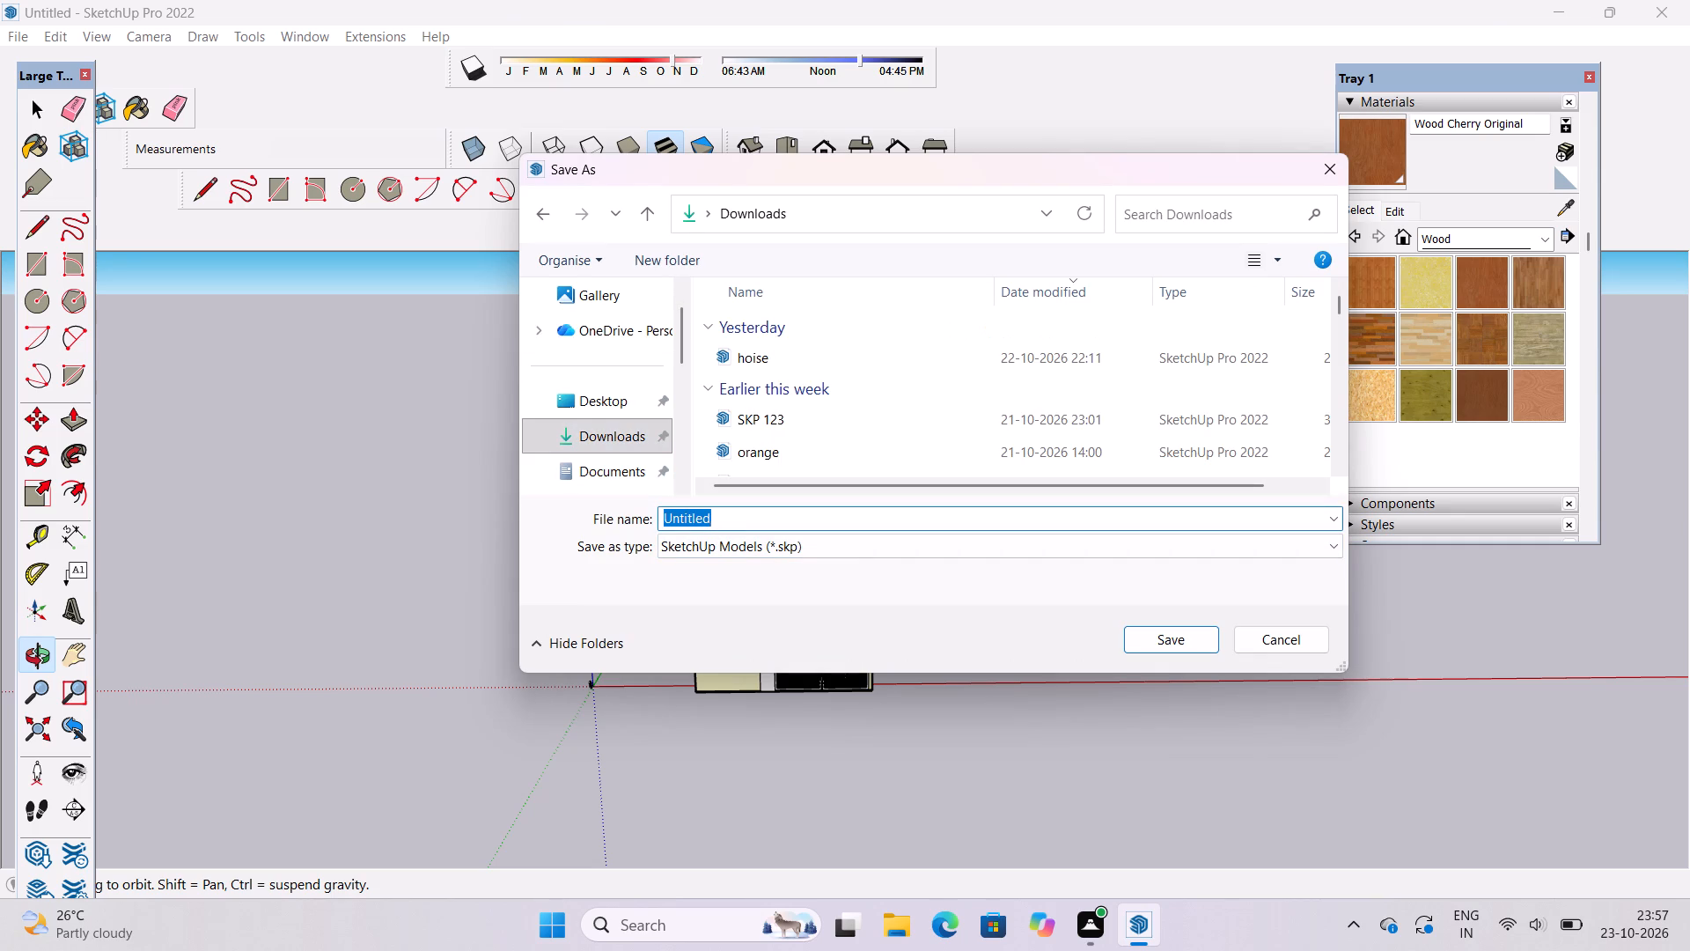
key("BackSpace")
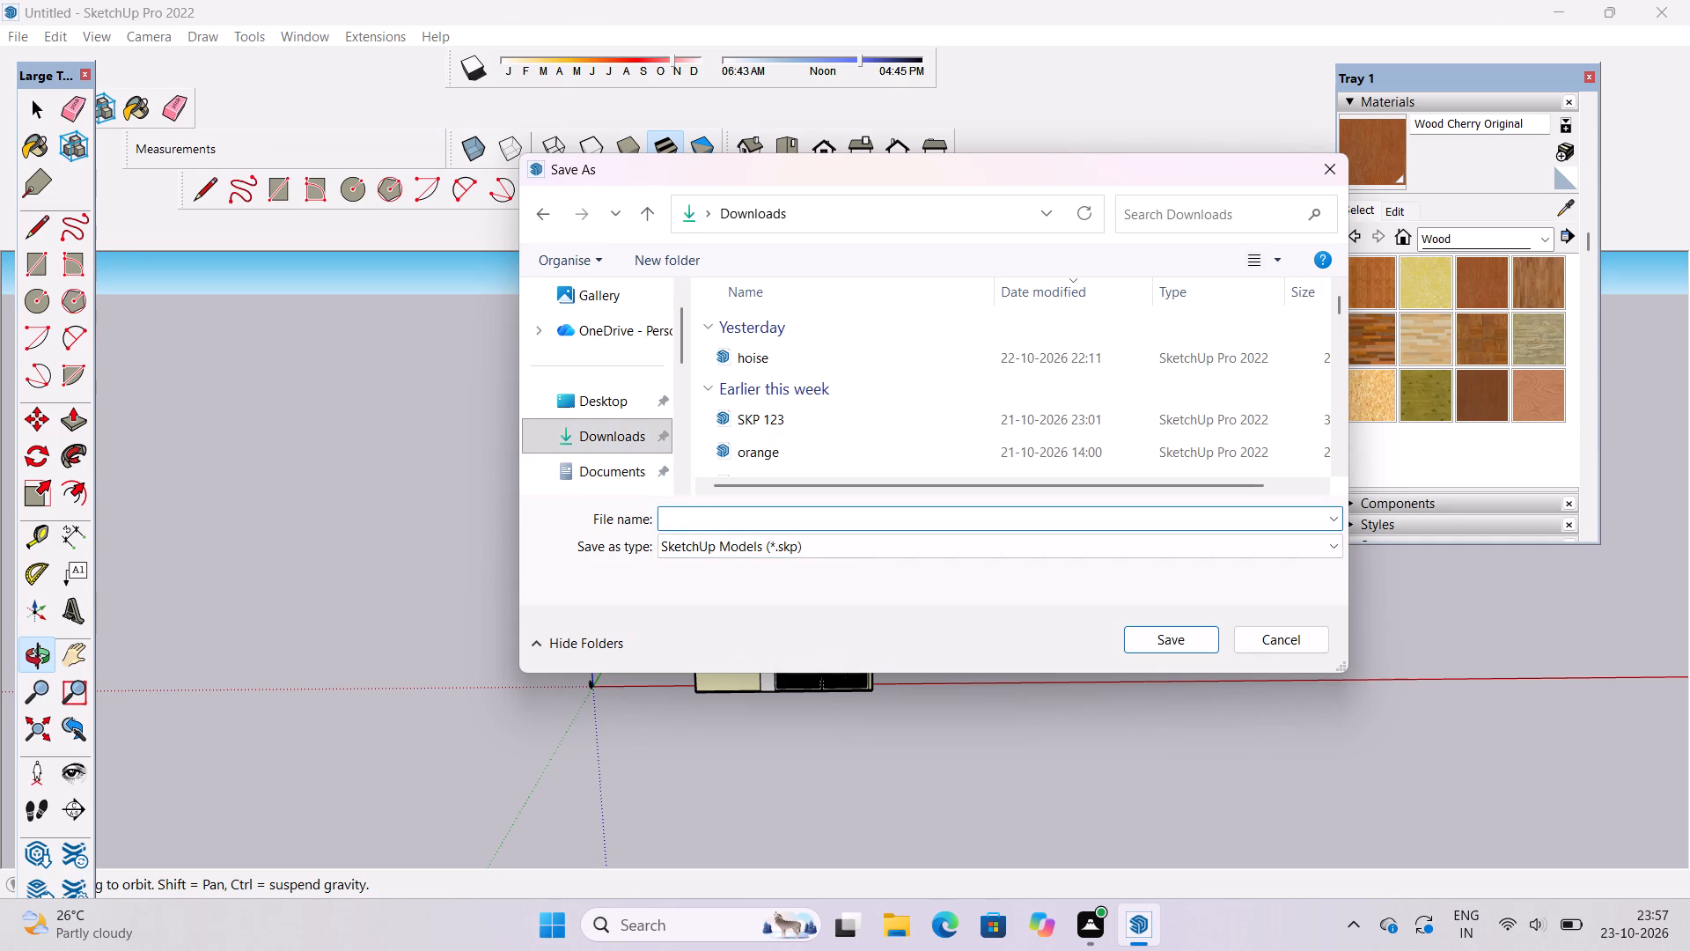
key("1")
key("BackSpace")
type("999")
left_click(1177, 638)
Export the current view as a 2D graphic PDF file named 999 pdf in the Downloads folder.
left_click(14, 27)
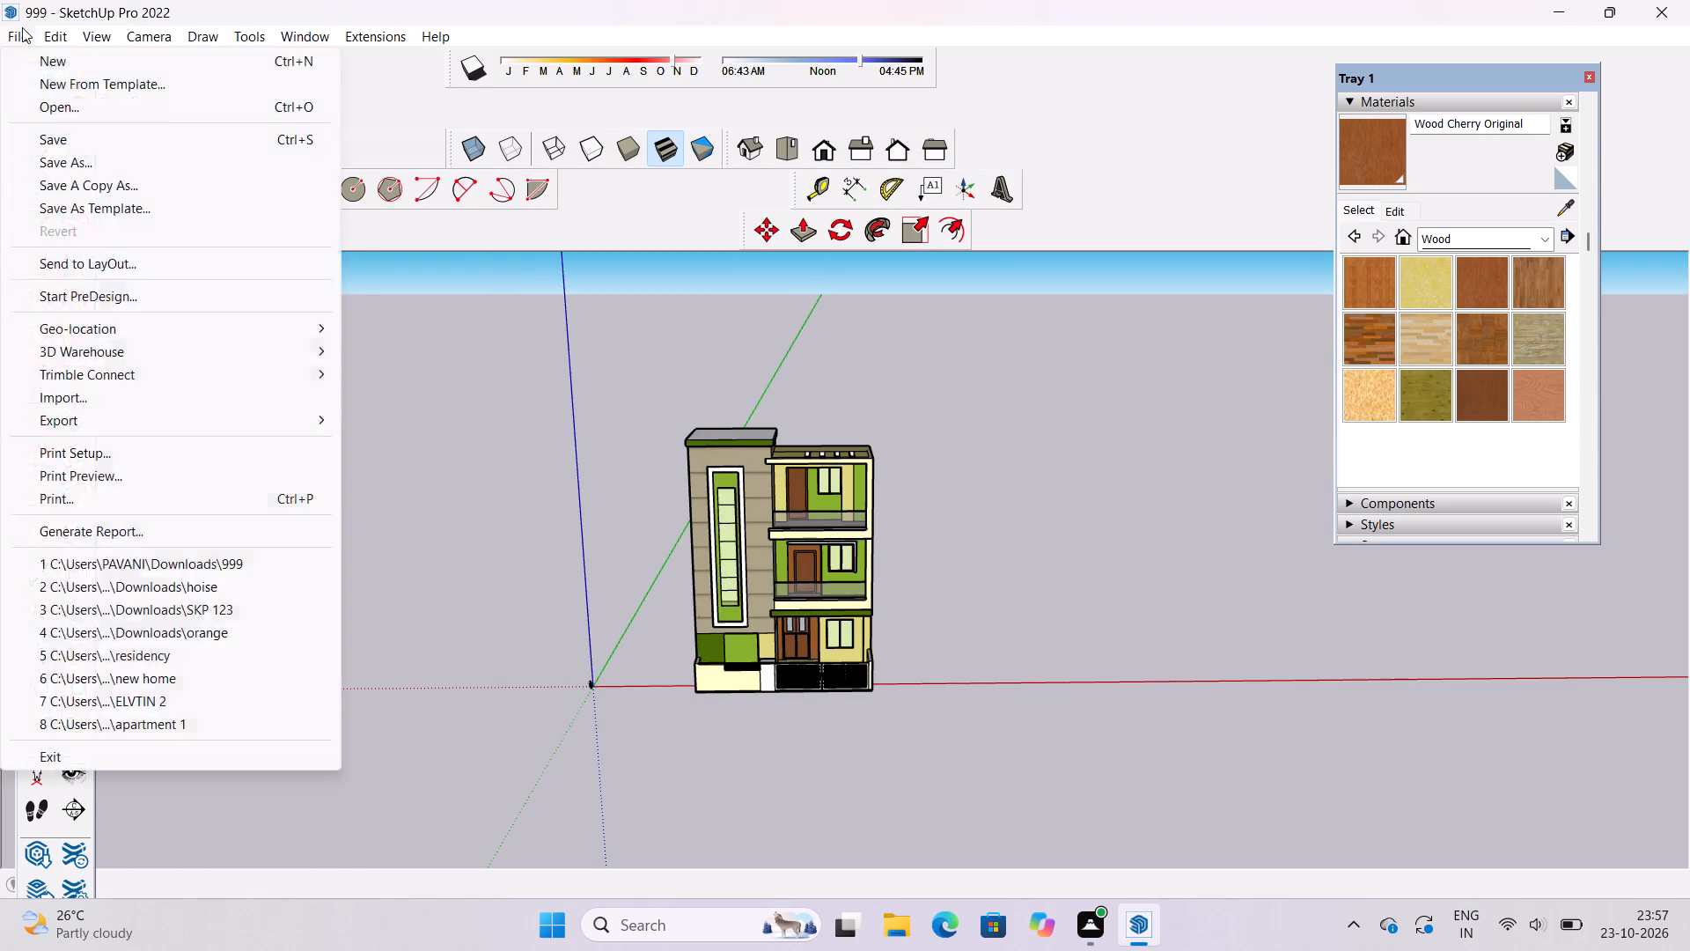
left_click(15, 41)
left_click(15, 41)
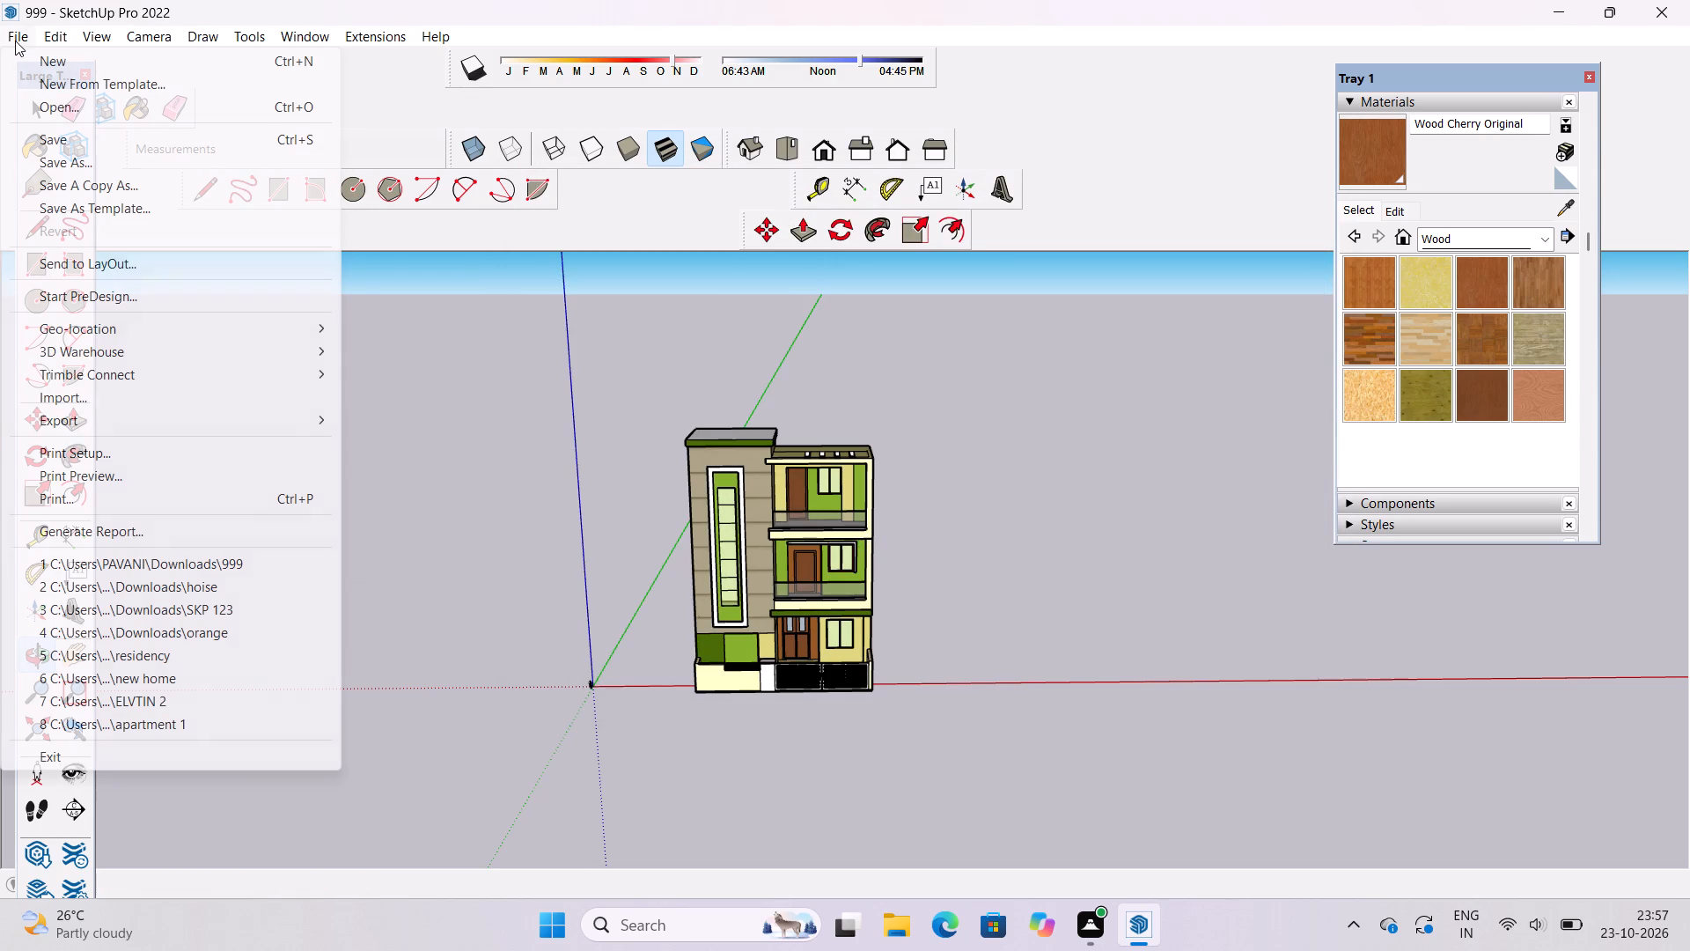
left_click(381, 441)
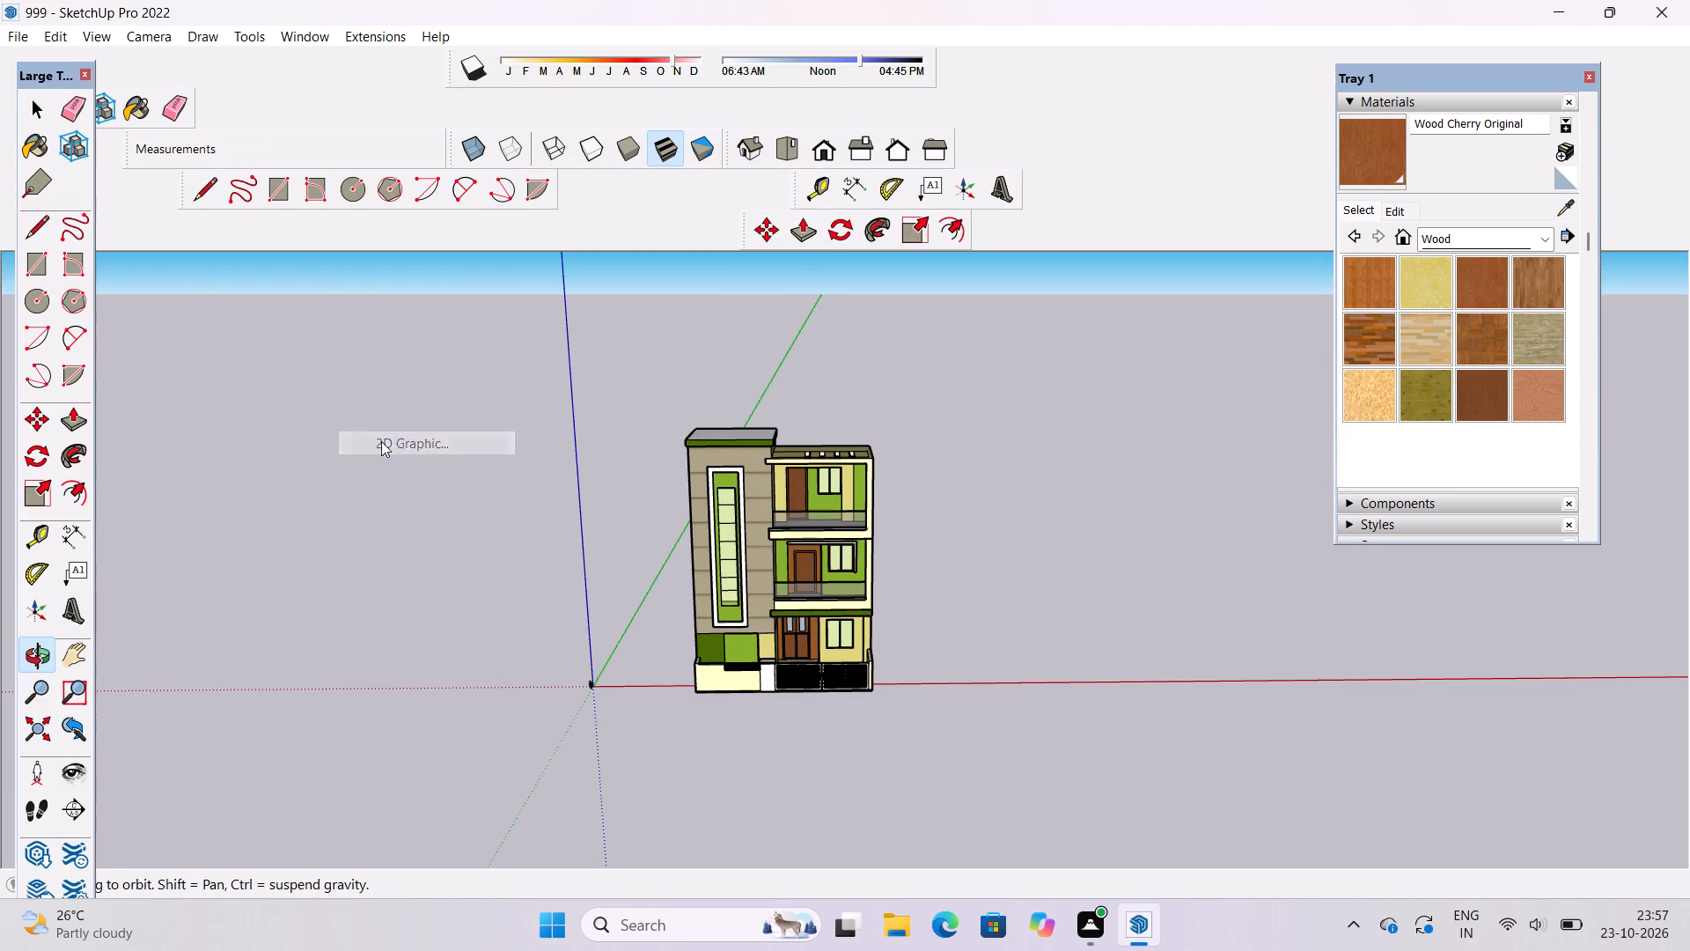
left_click(607, 486)
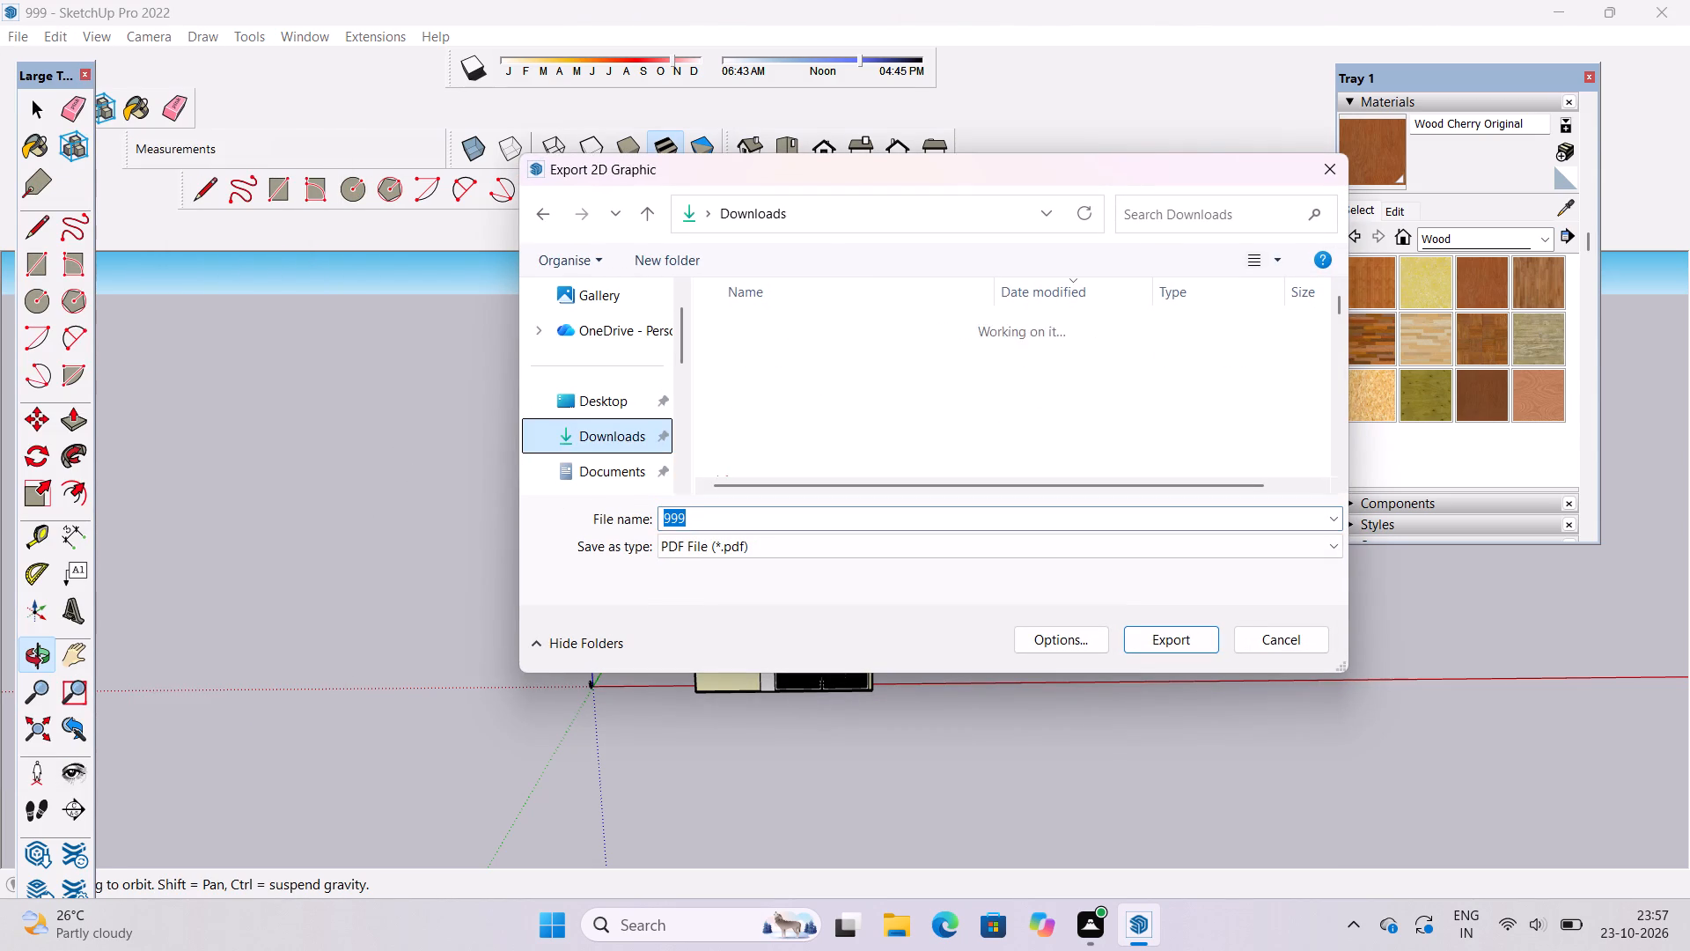
triple_click(694, 524)
key("space")
type("pdf")
left_click(1143, 638)
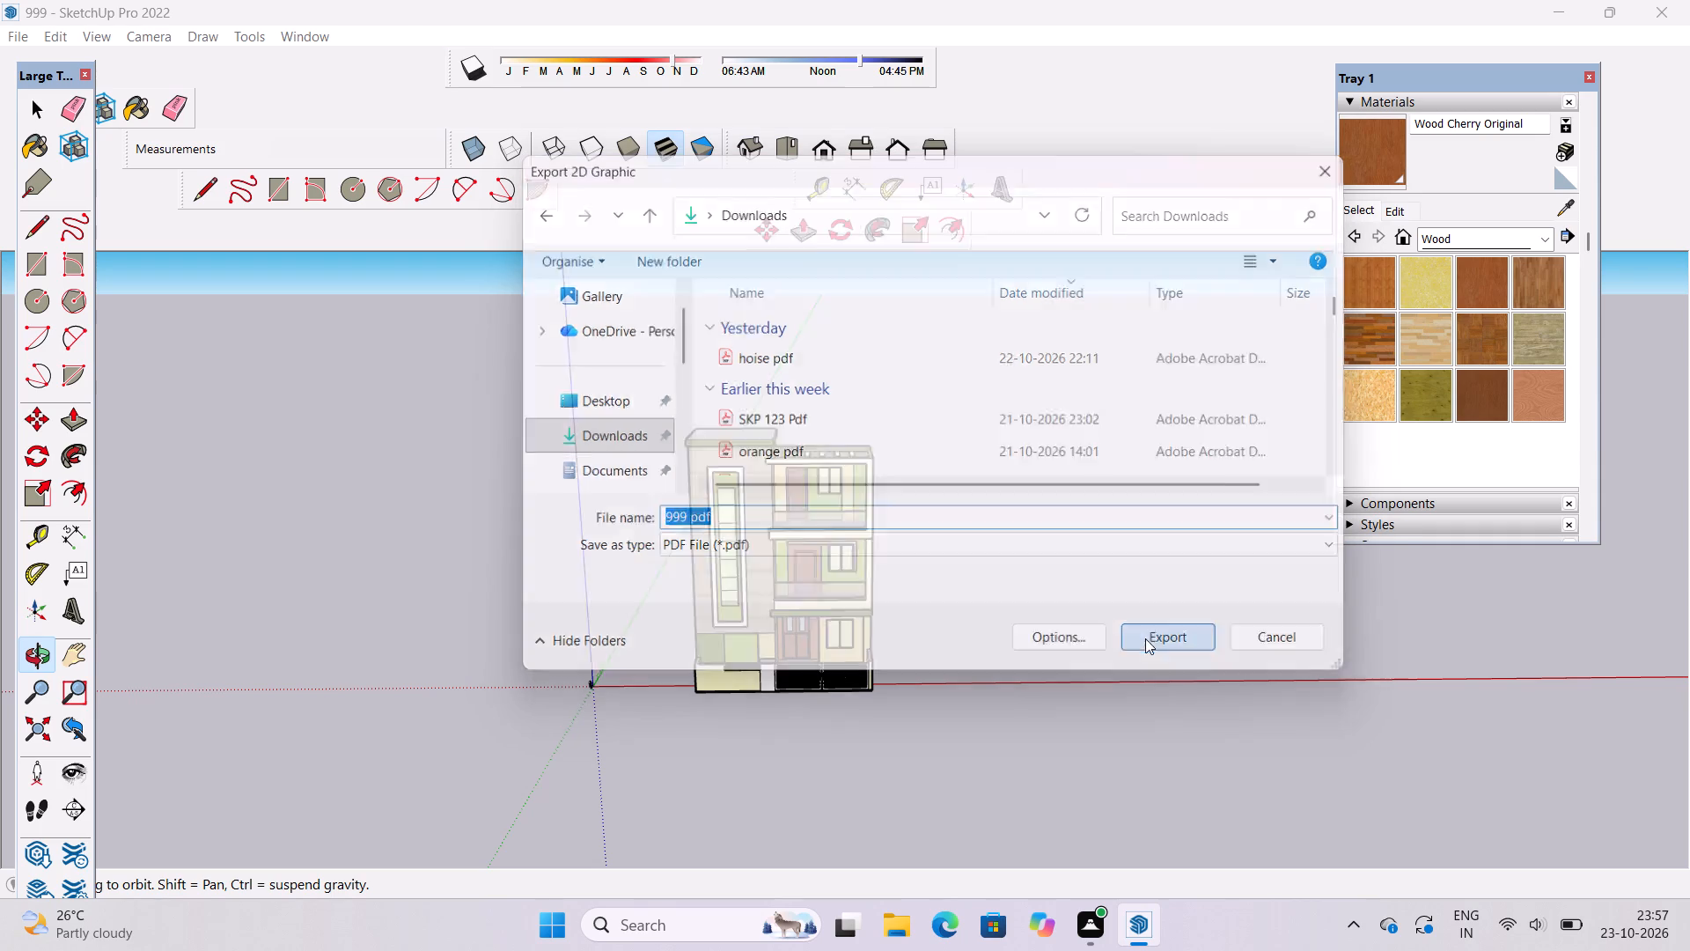
scroll(1079, 638, "down", 1)
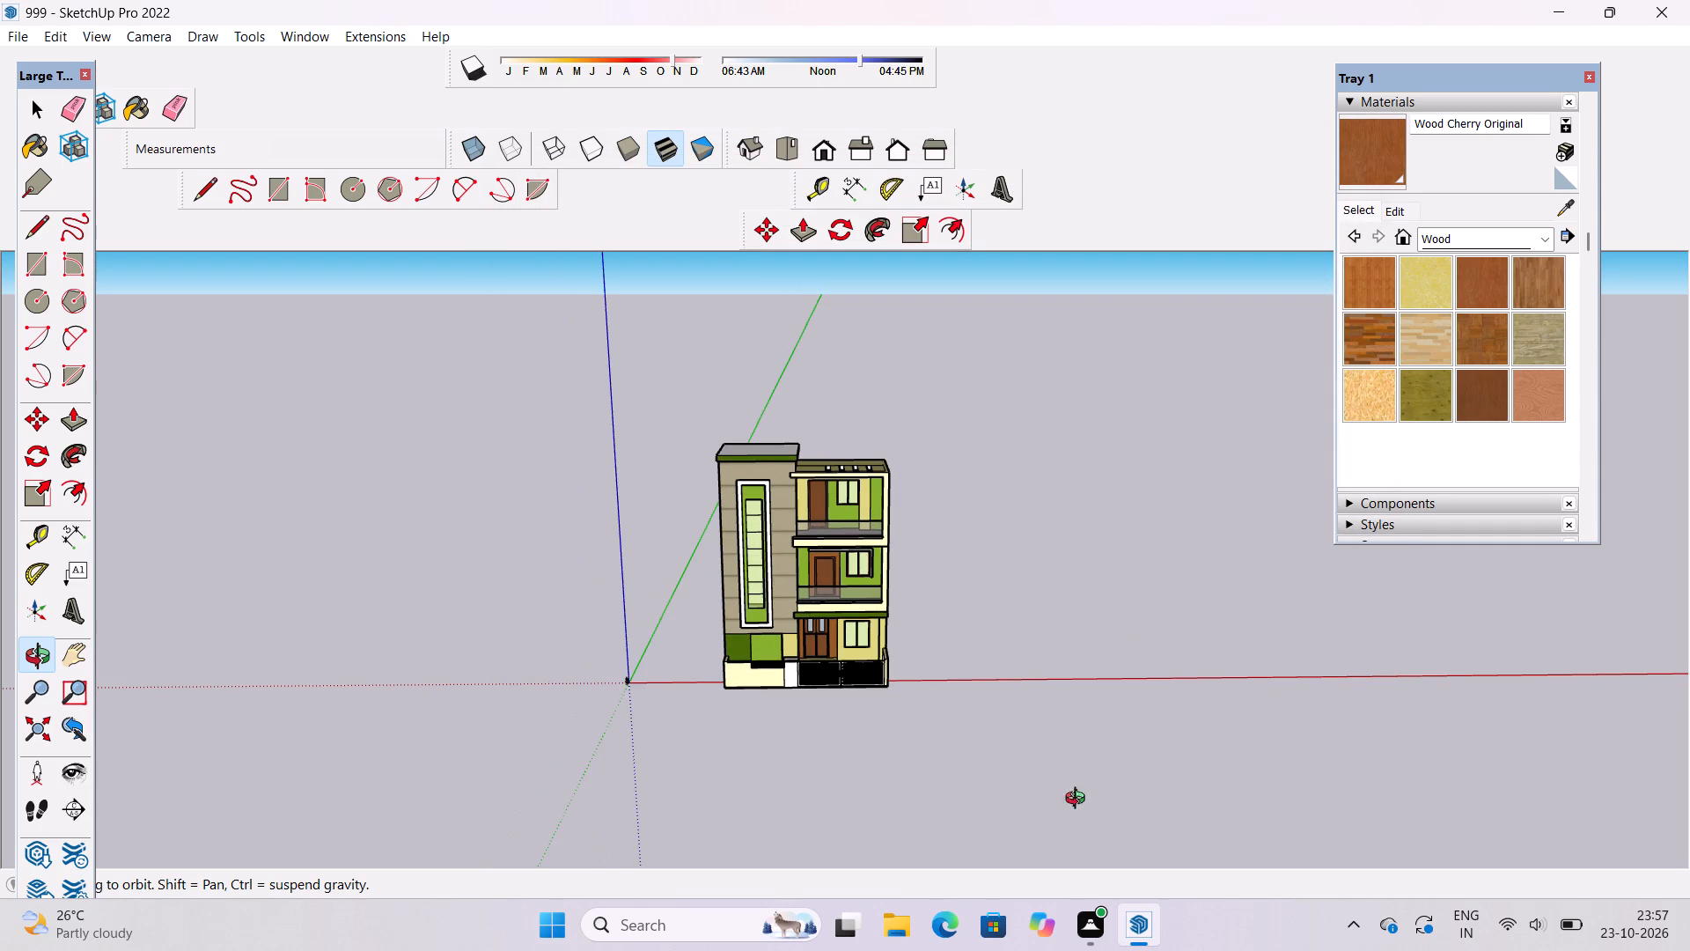